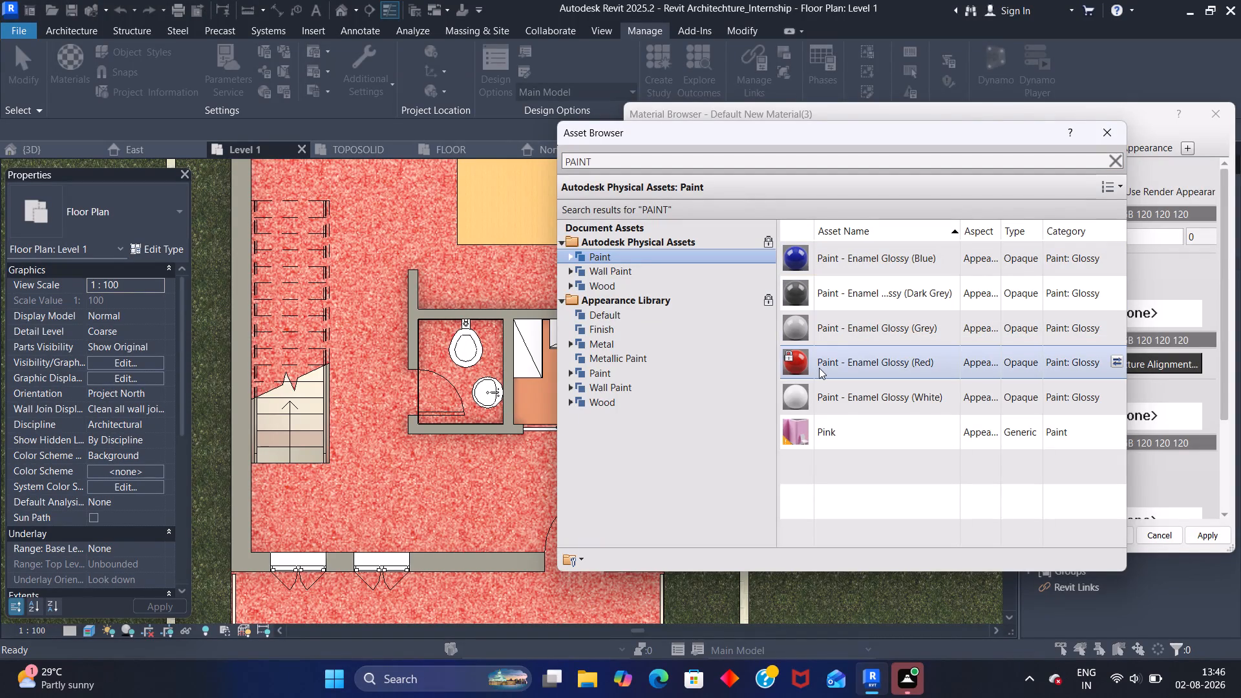
Examine the enamel paint assets in the Paint category, clear the search, and close the asset and material browsers without choosing an appearance.
scroll(818, 385, "down", 2)
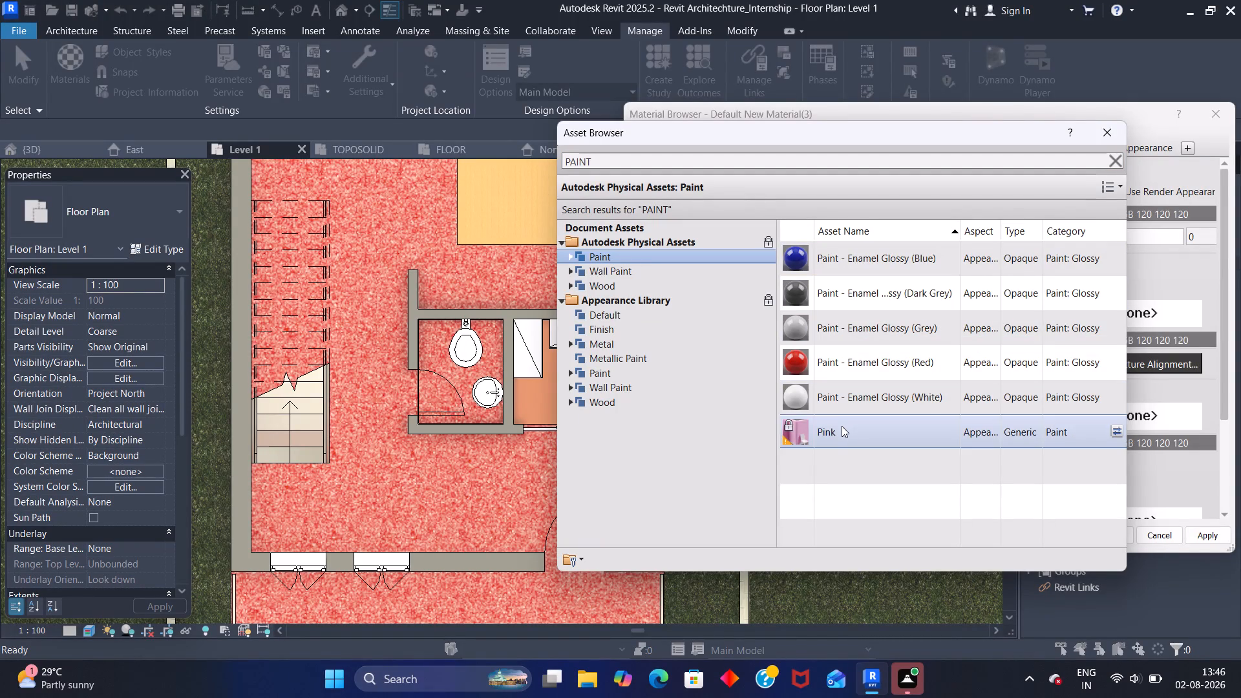
scroll(838, 388, "up", 14)
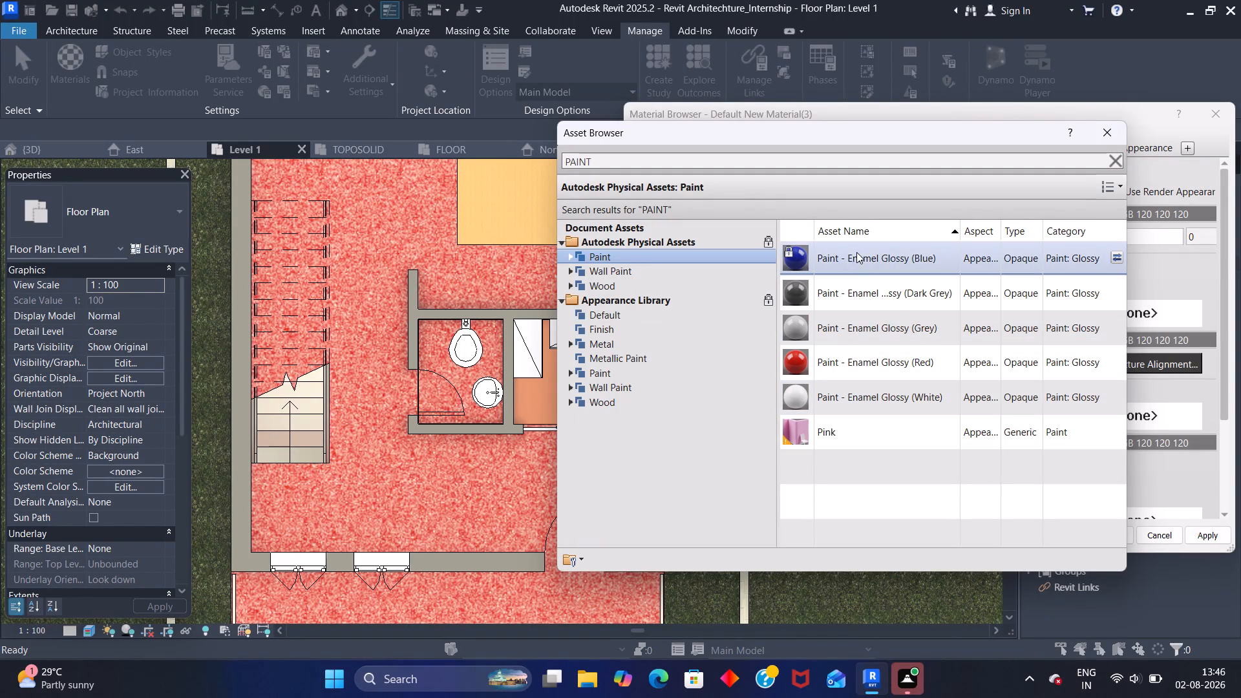
scroll(850, 259, "down", 16)
scroll(867, 394, "up", 4)
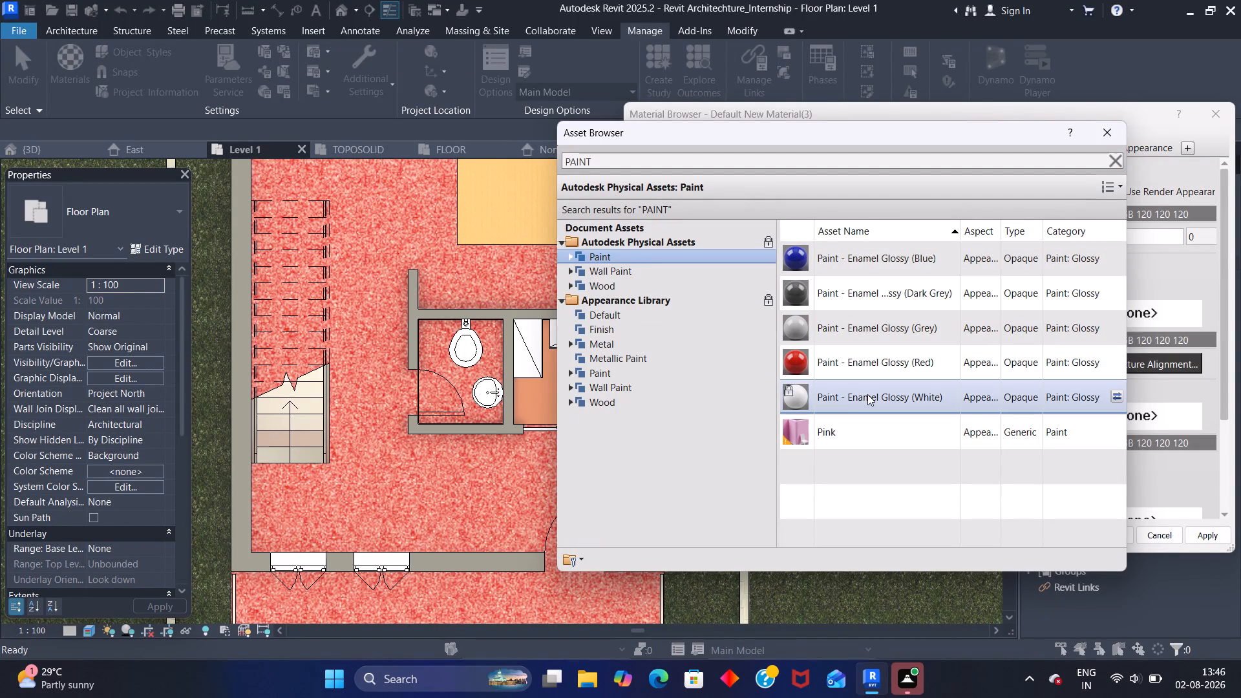
scroll(867, 394, "up", 6)
scroll(865, 396, "down", 1)
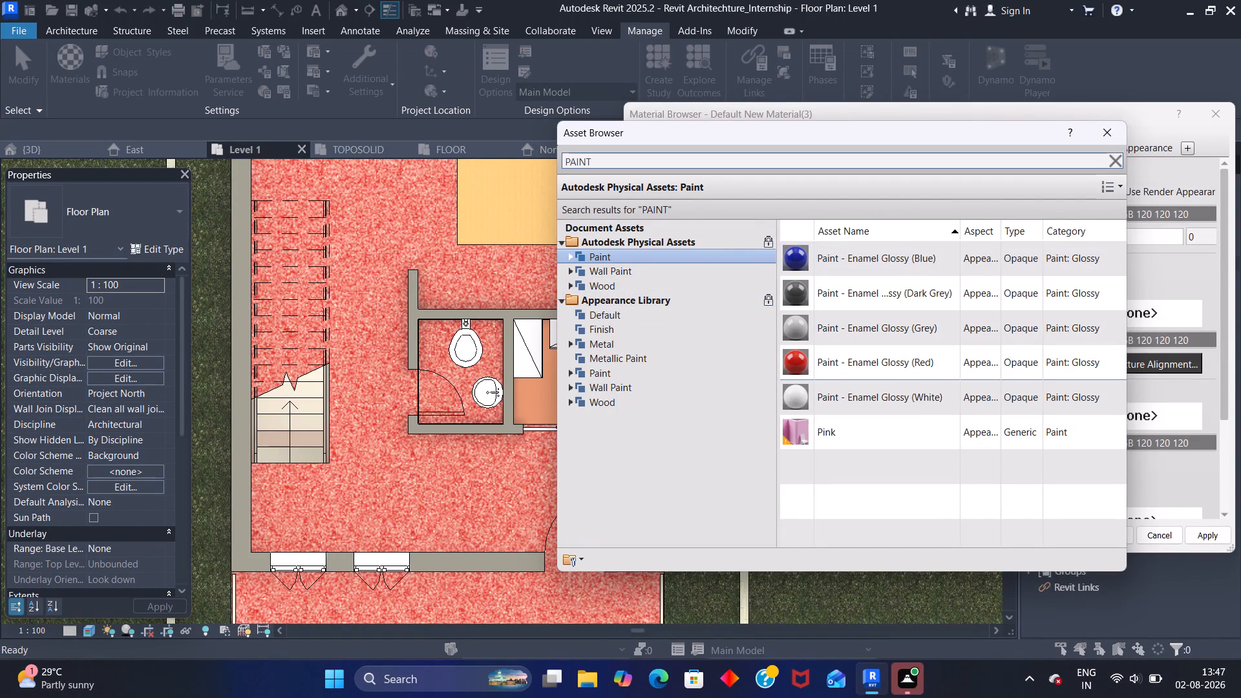
left_click(1117, 159)
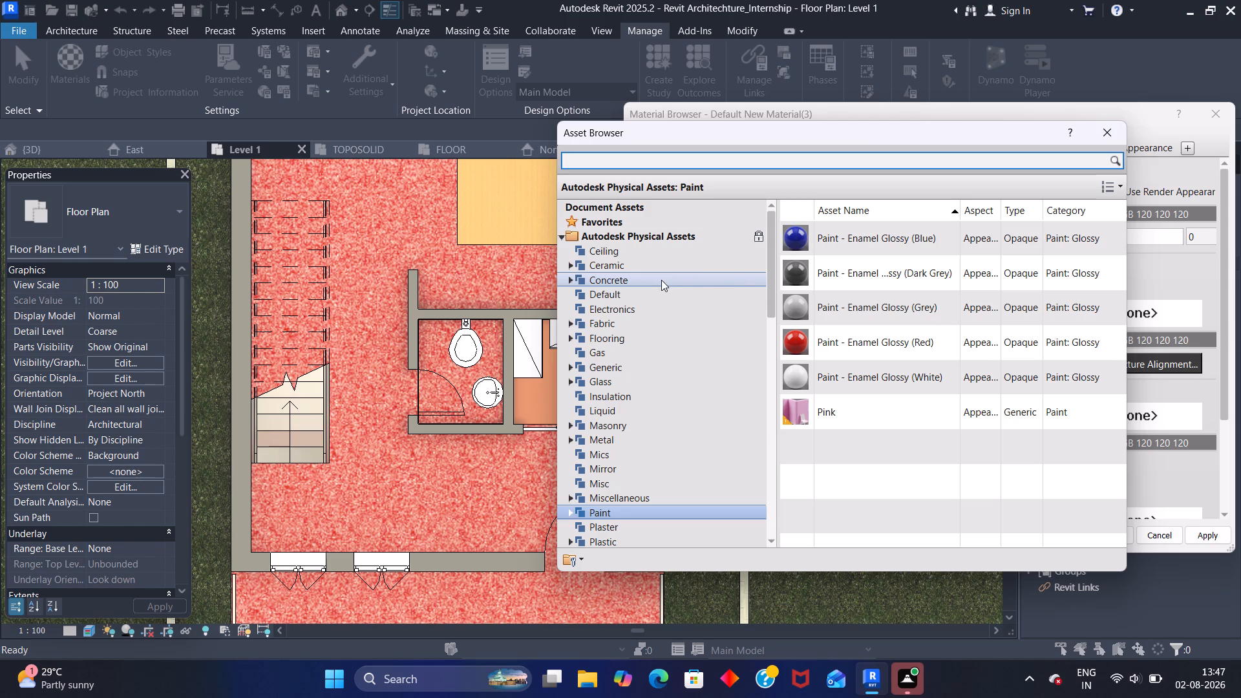
left_click(1112, 131)
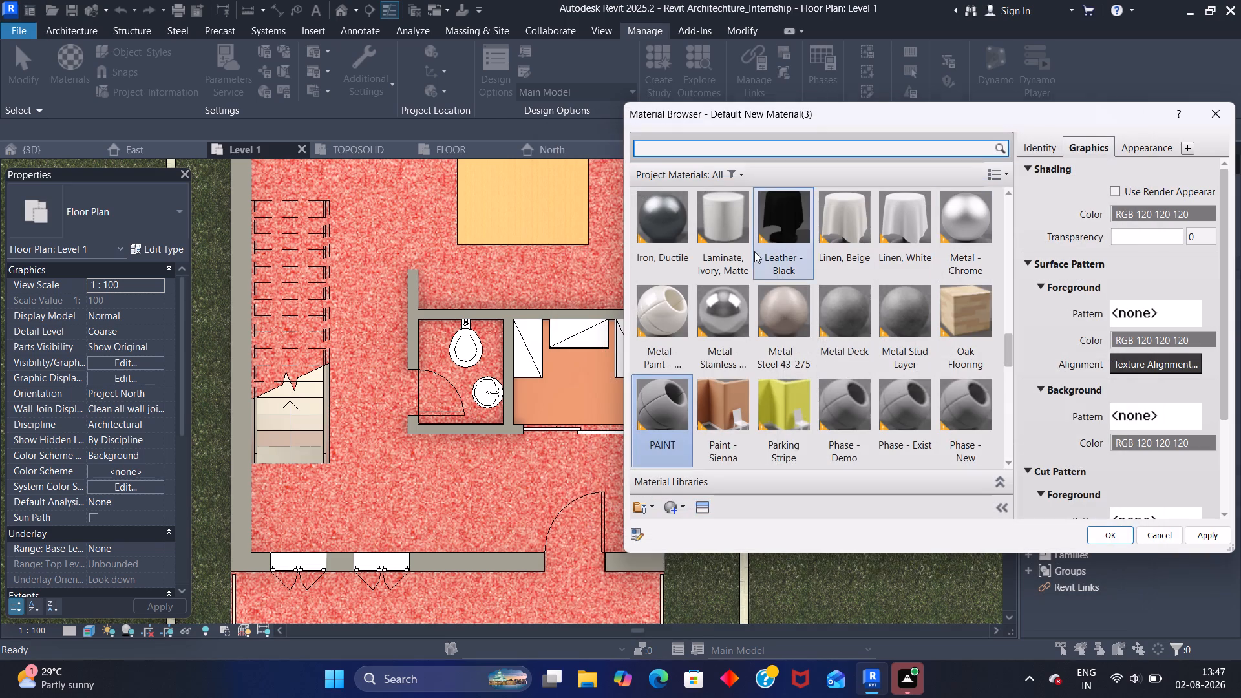
left_click(1218, 116)
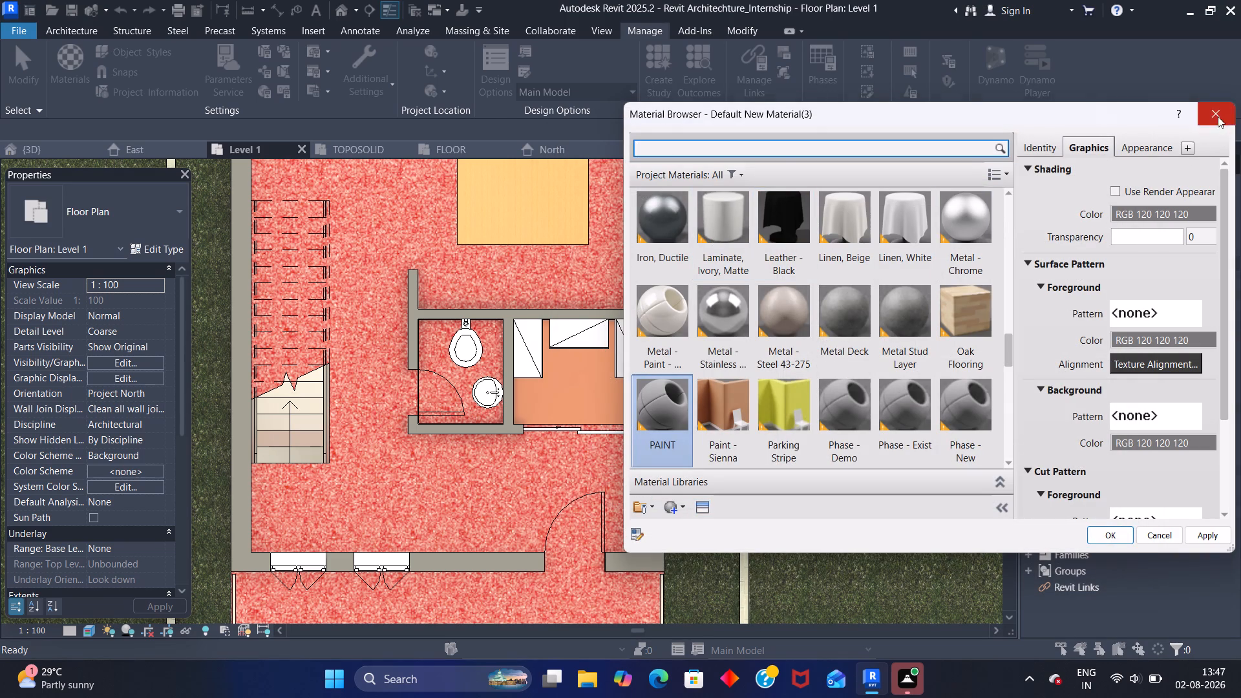
Delete the yellow rectangular split face from the living area floor in front of the sofa.
scroll(626, 354, "down", 1)
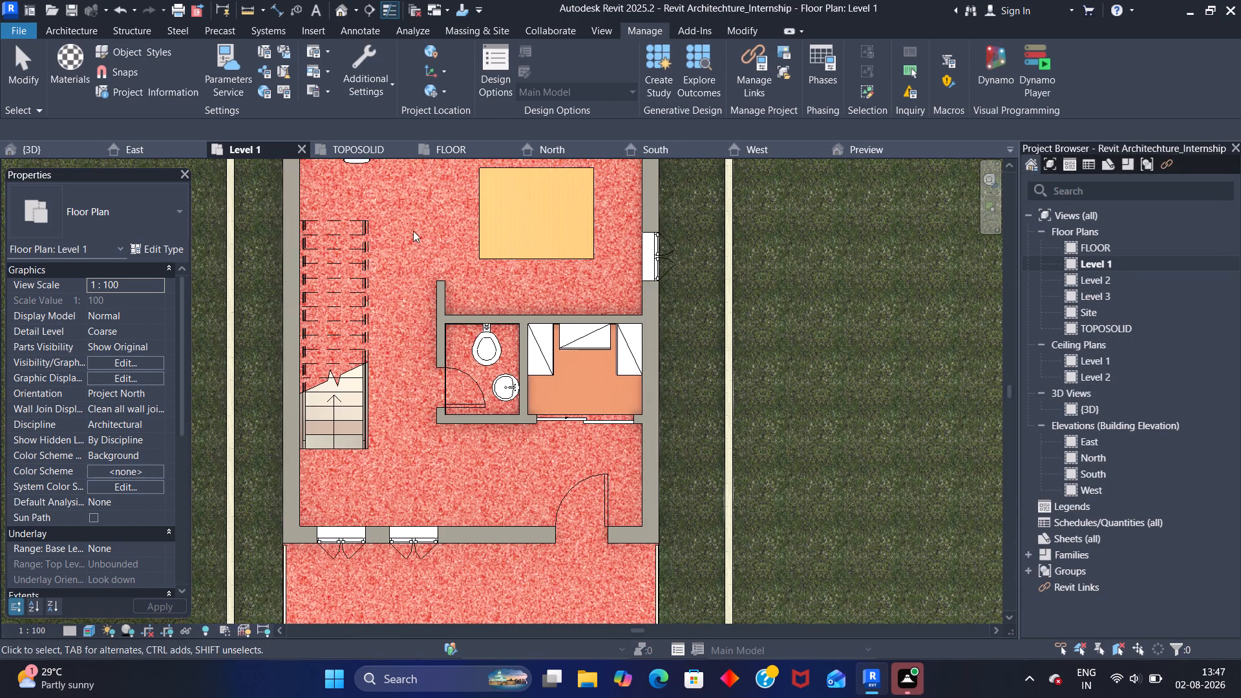
middle_click_drag(413, 231, 421, 299)
left_click(530, 237)
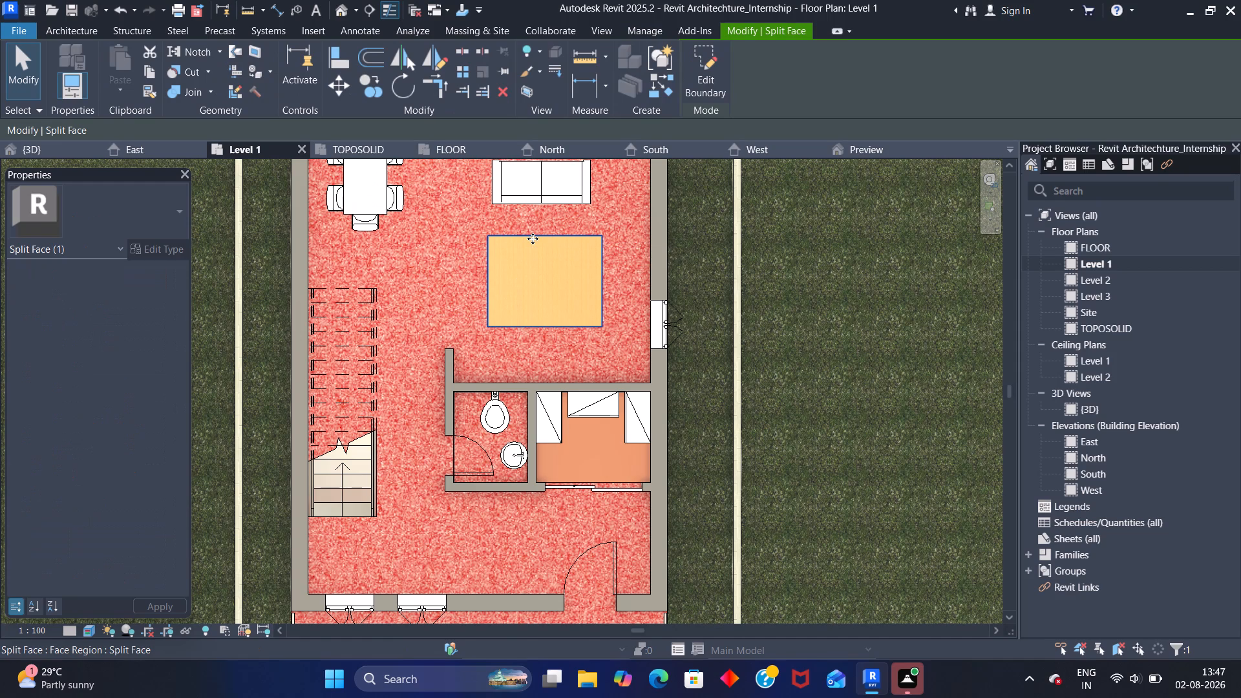
key("Delete")
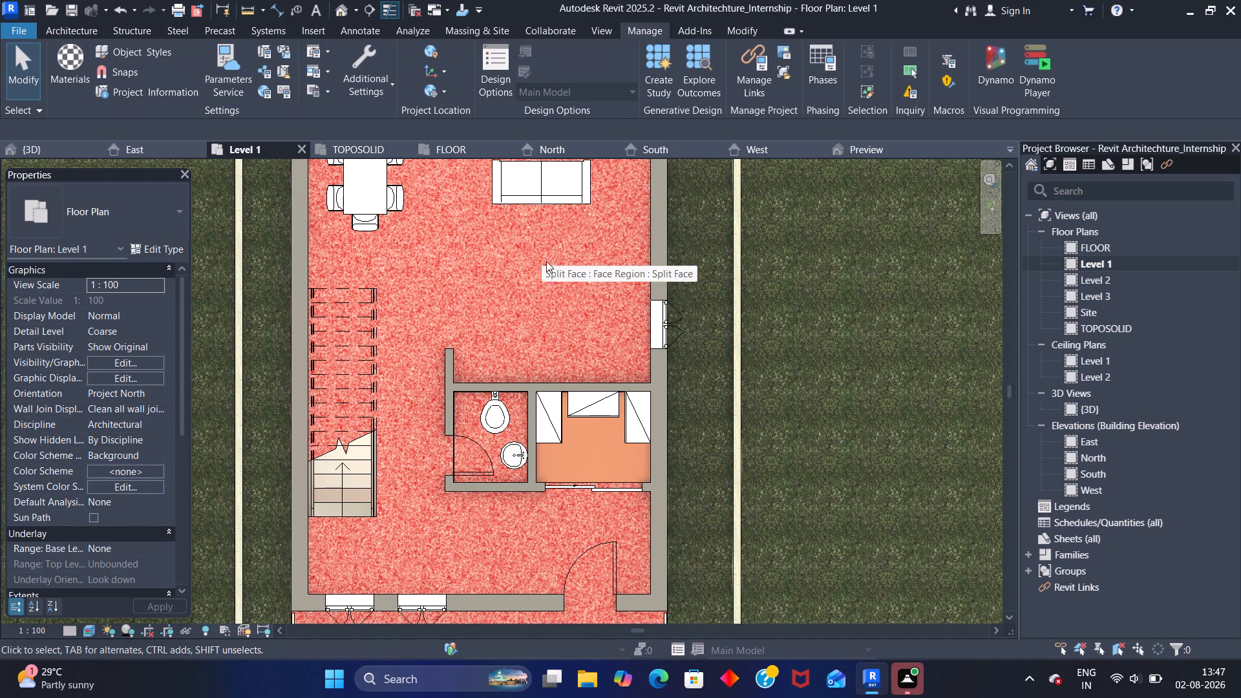
Set the visual style of the Level 1 floor plan to Hidden Line.
scroll(592, 449, "up", 7)
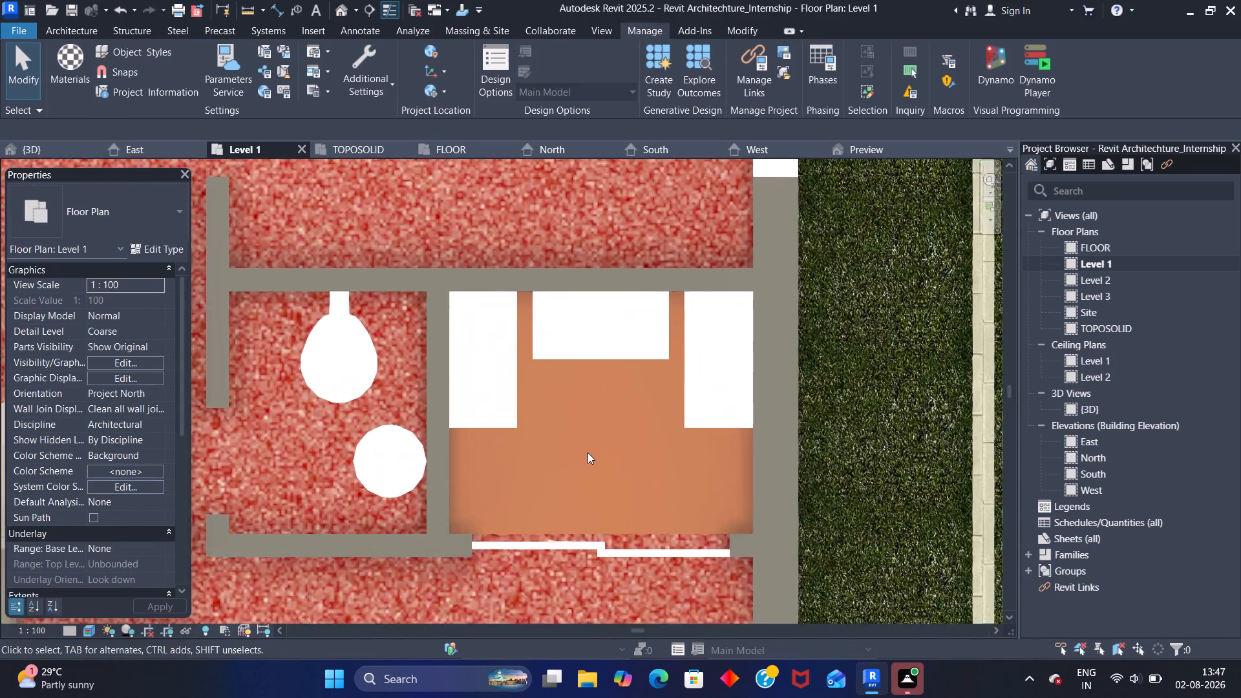
scroll(588, 452, "up", 4)
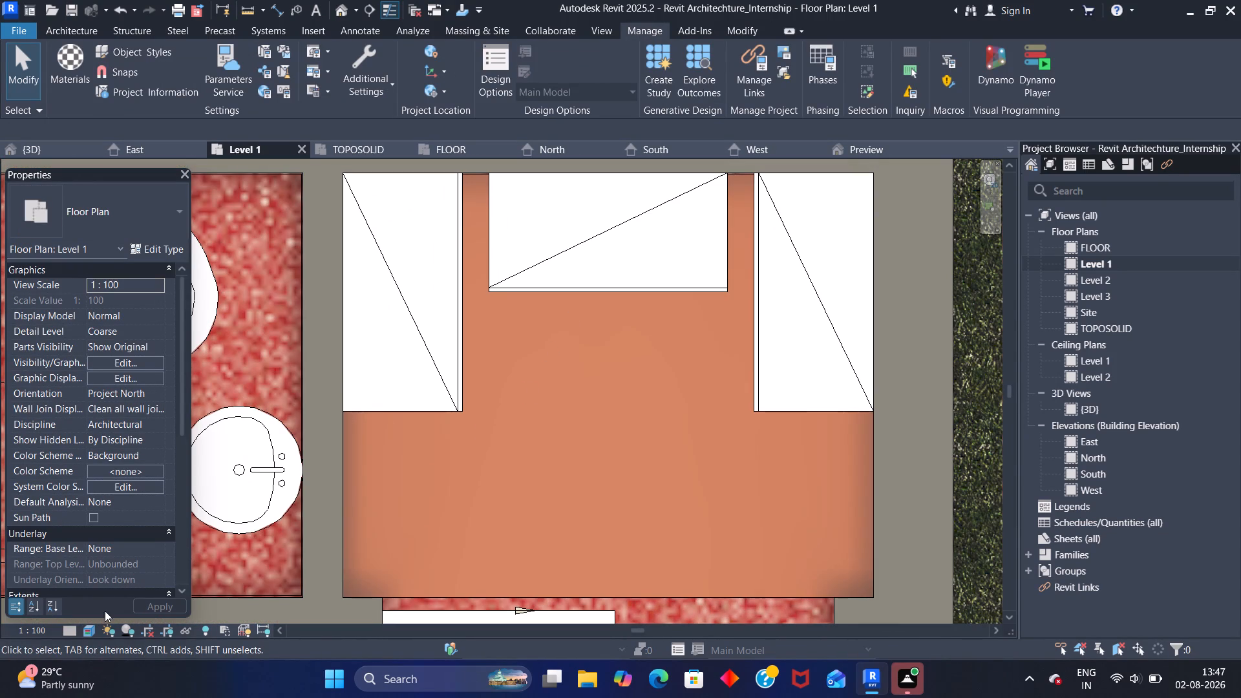
left_click(90, 627)
left_click(101, 619)
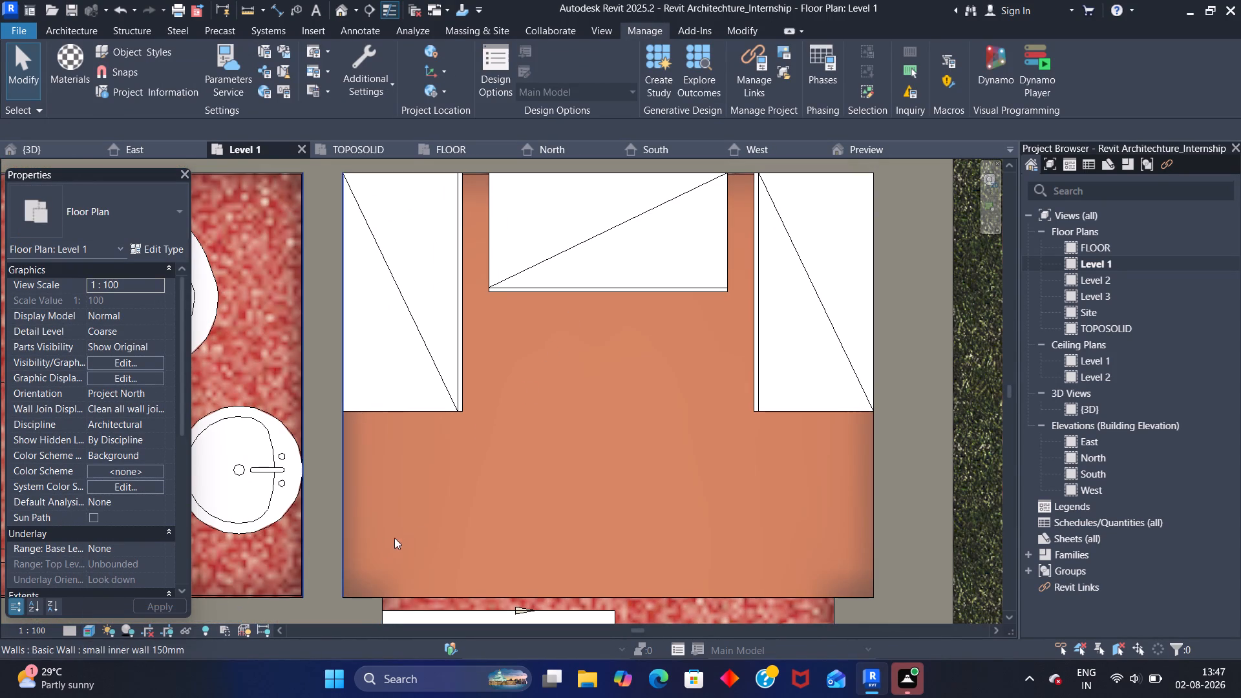
scroll(453, 522, "down", 6)
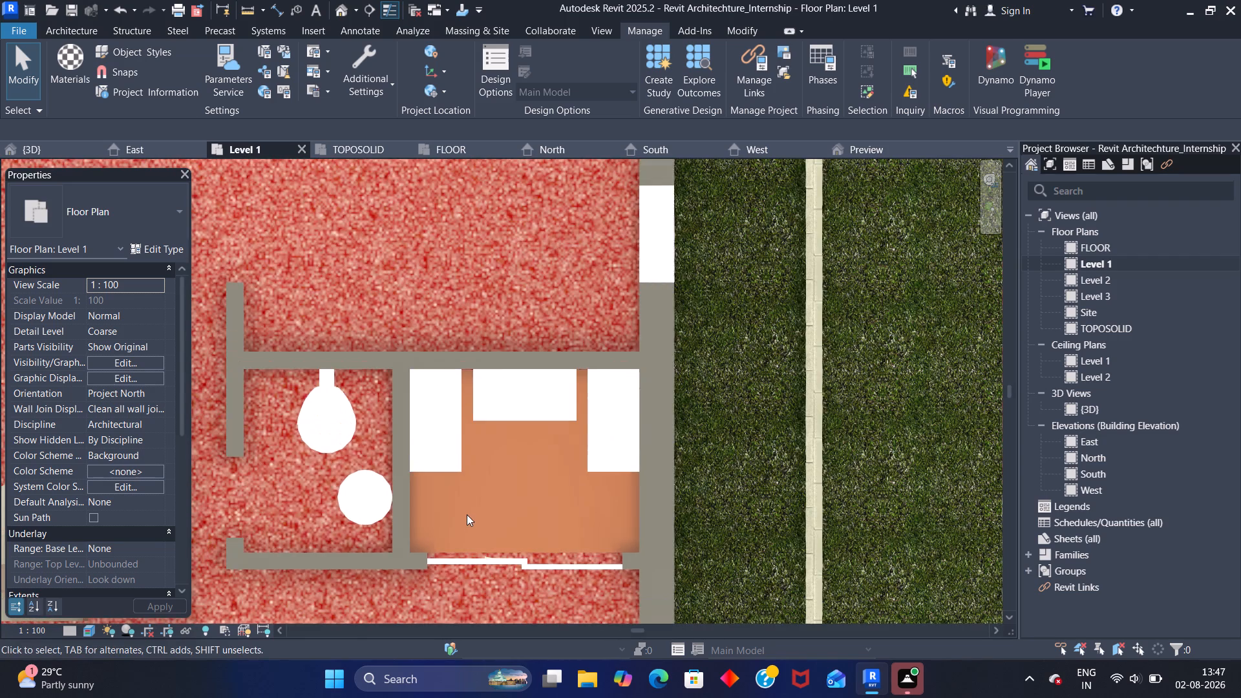
left_click(81, 631)
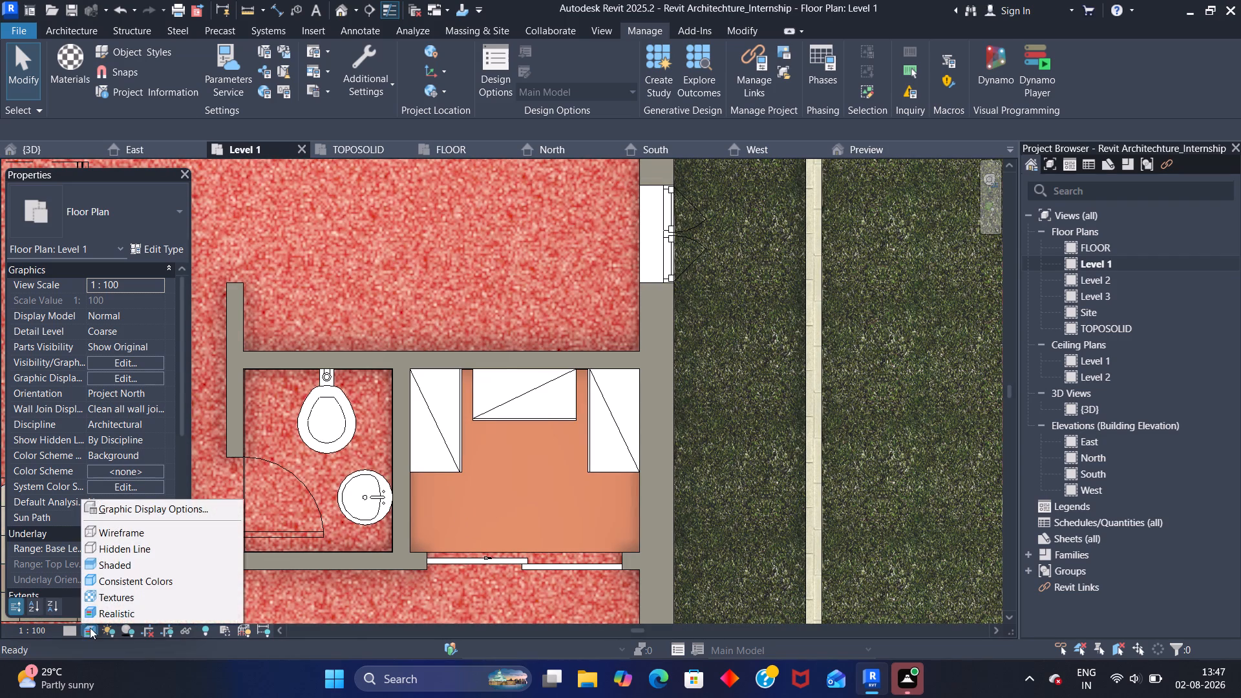
left_click(362, 315)
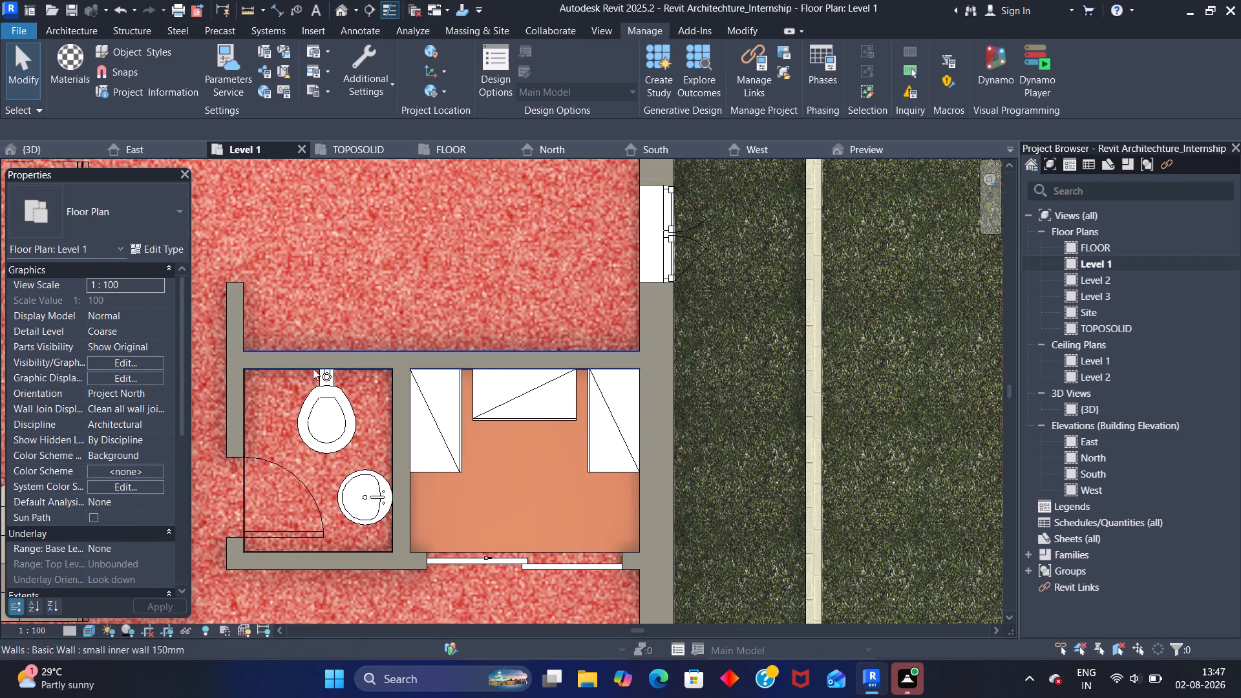
left_click(245, 370)
key("Escape")
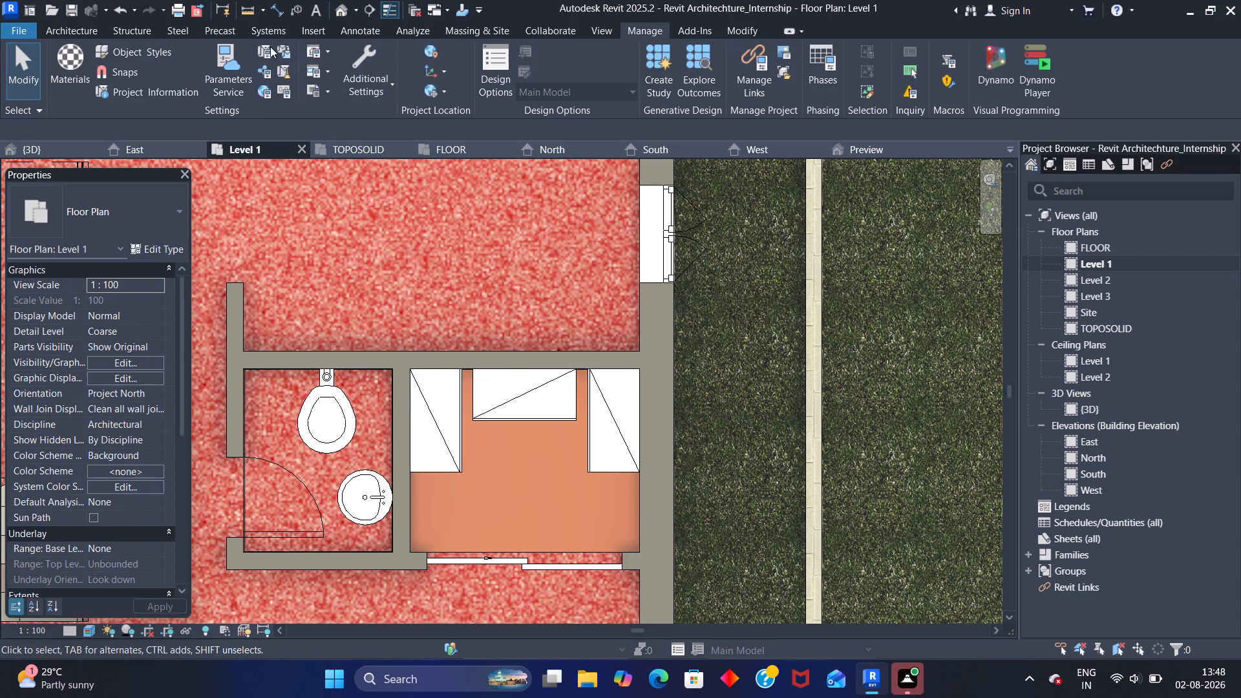
left_click(730, 31)
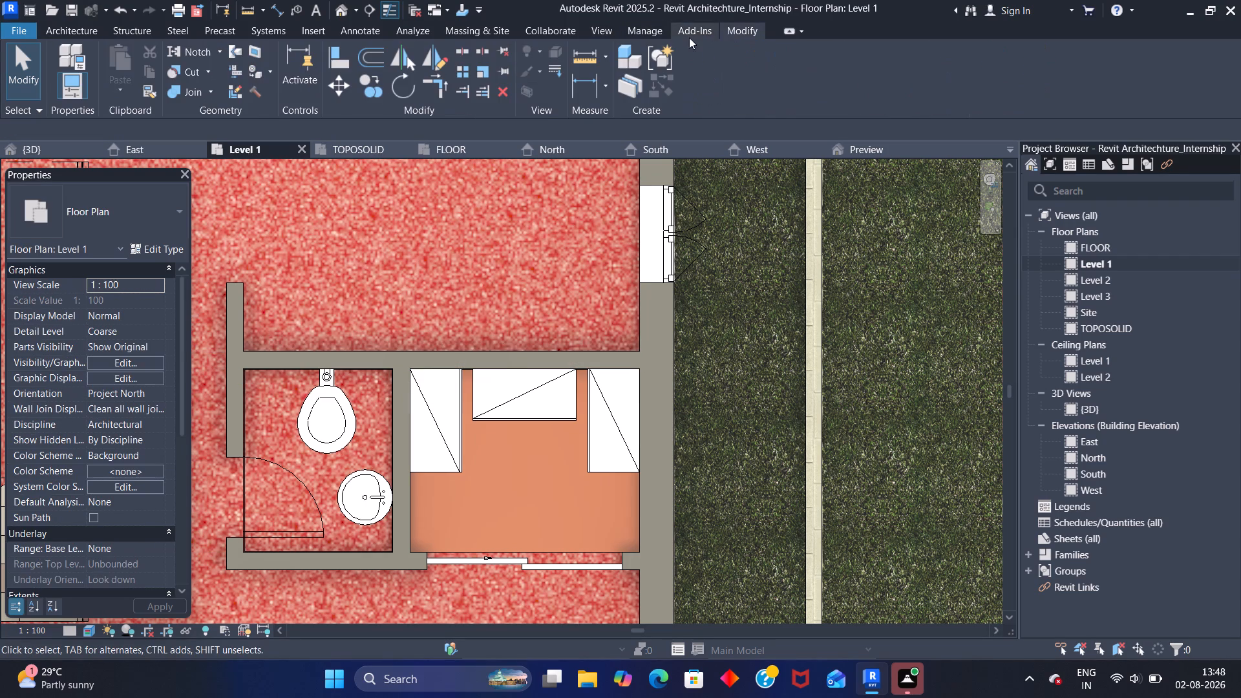
left_click(249, 49)
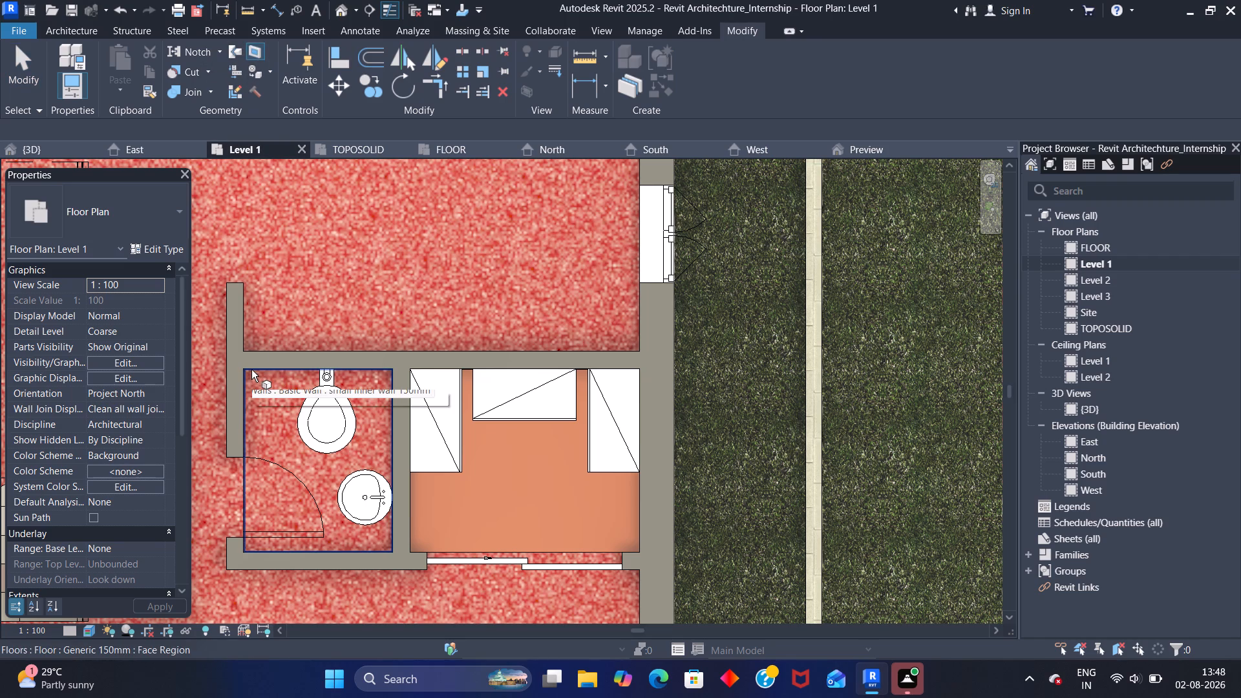
left_click(89, 638)
left_click(88, 631)
left_click(122, 546)
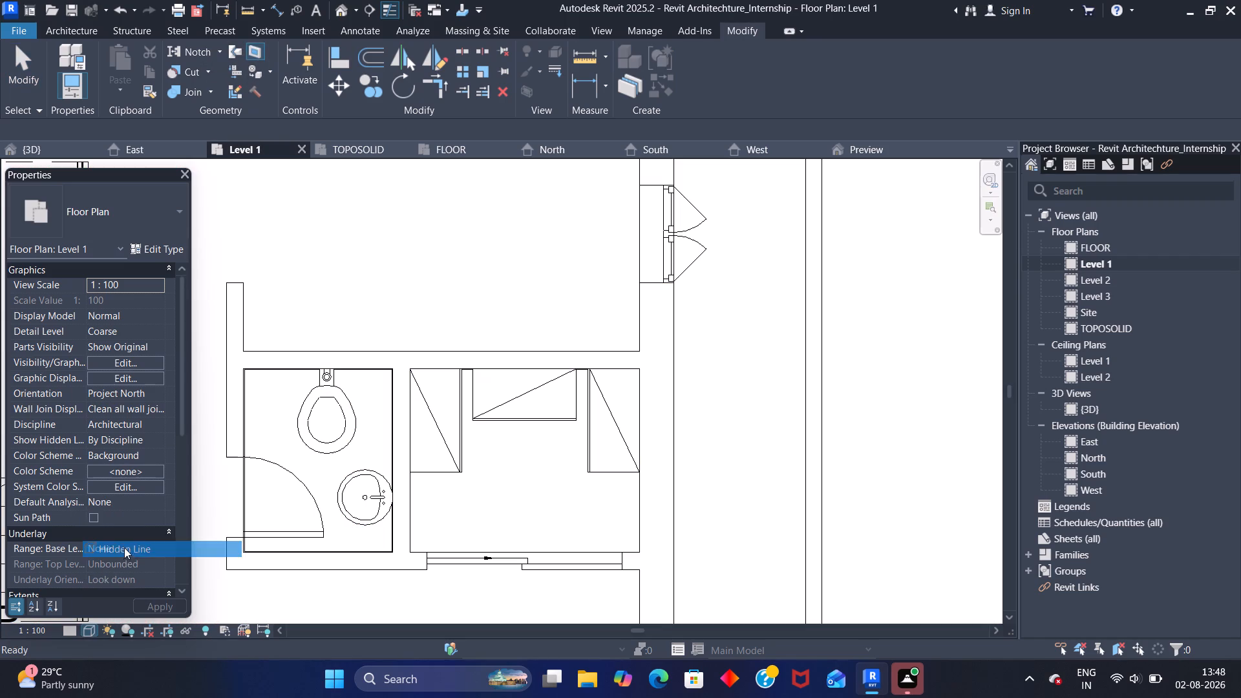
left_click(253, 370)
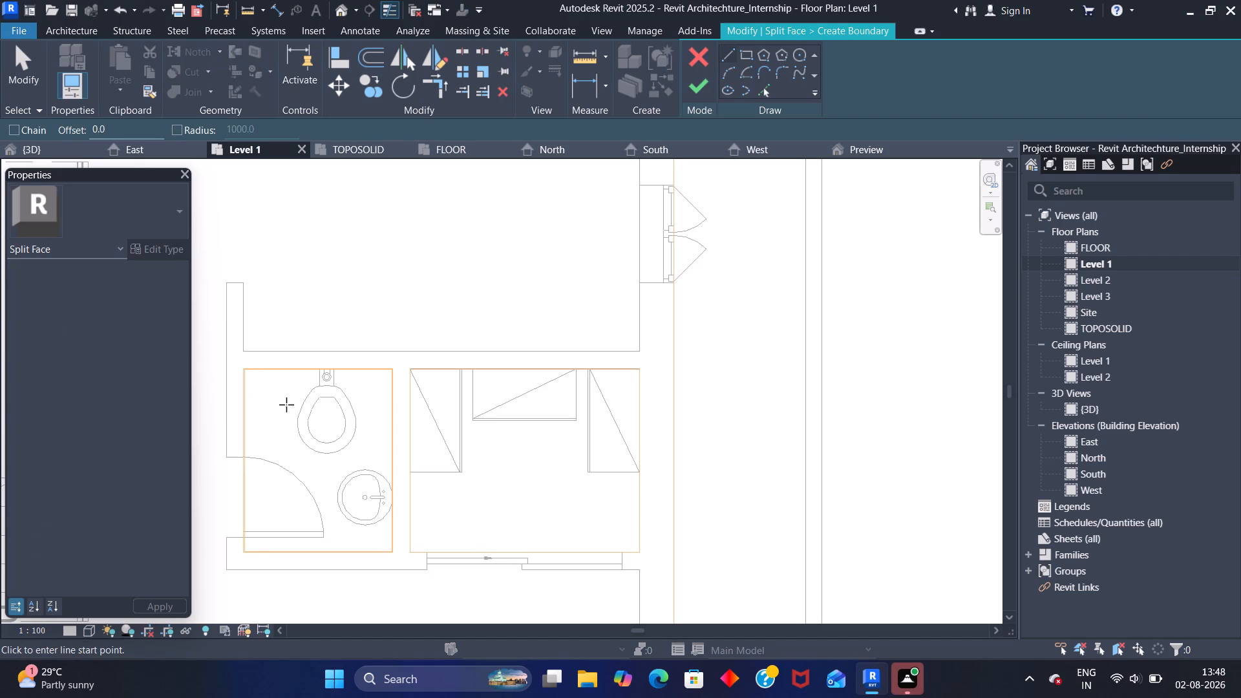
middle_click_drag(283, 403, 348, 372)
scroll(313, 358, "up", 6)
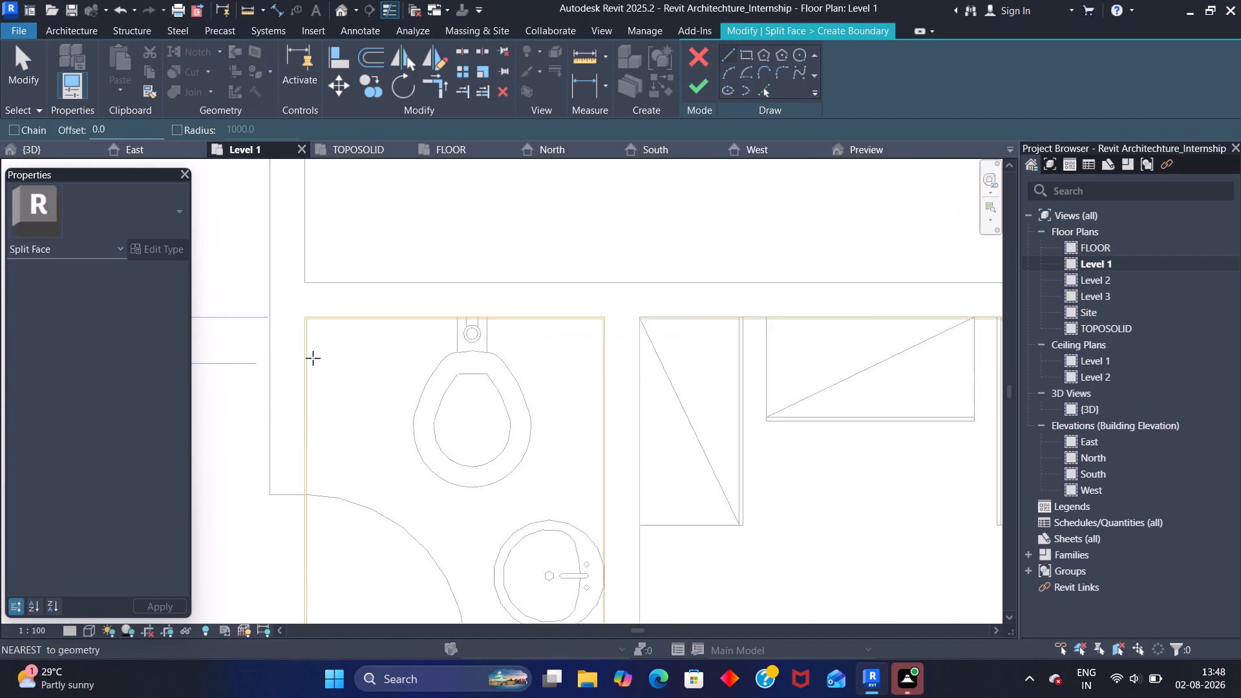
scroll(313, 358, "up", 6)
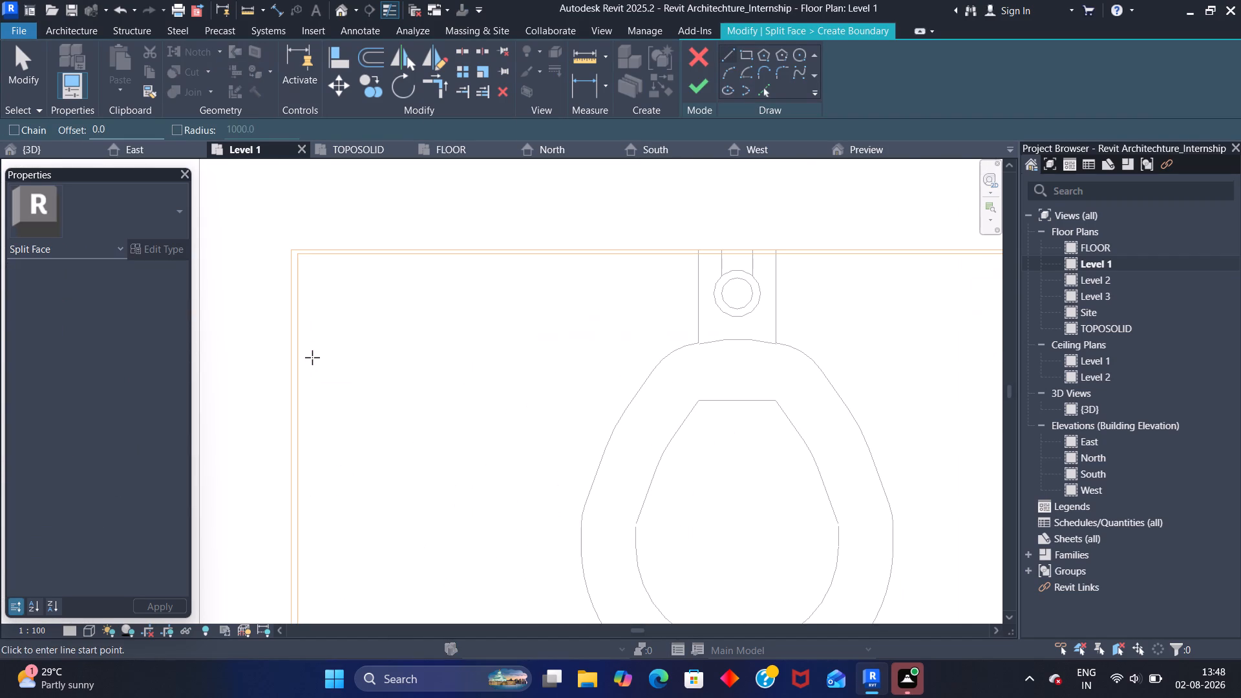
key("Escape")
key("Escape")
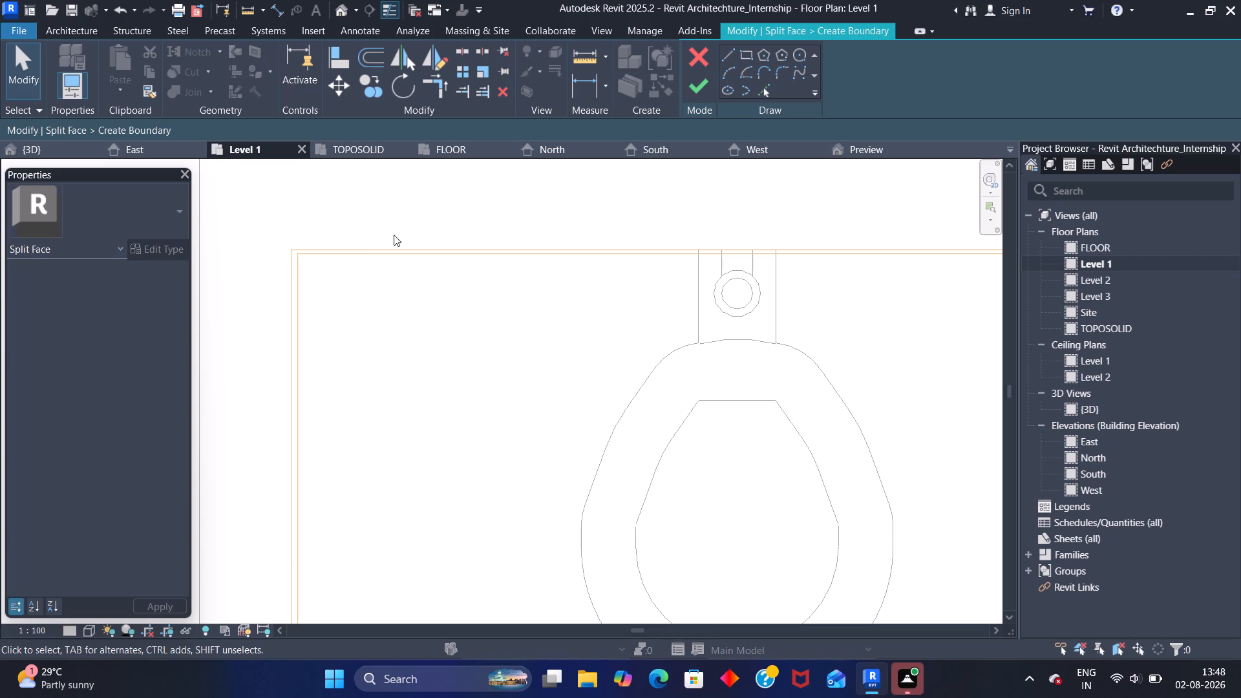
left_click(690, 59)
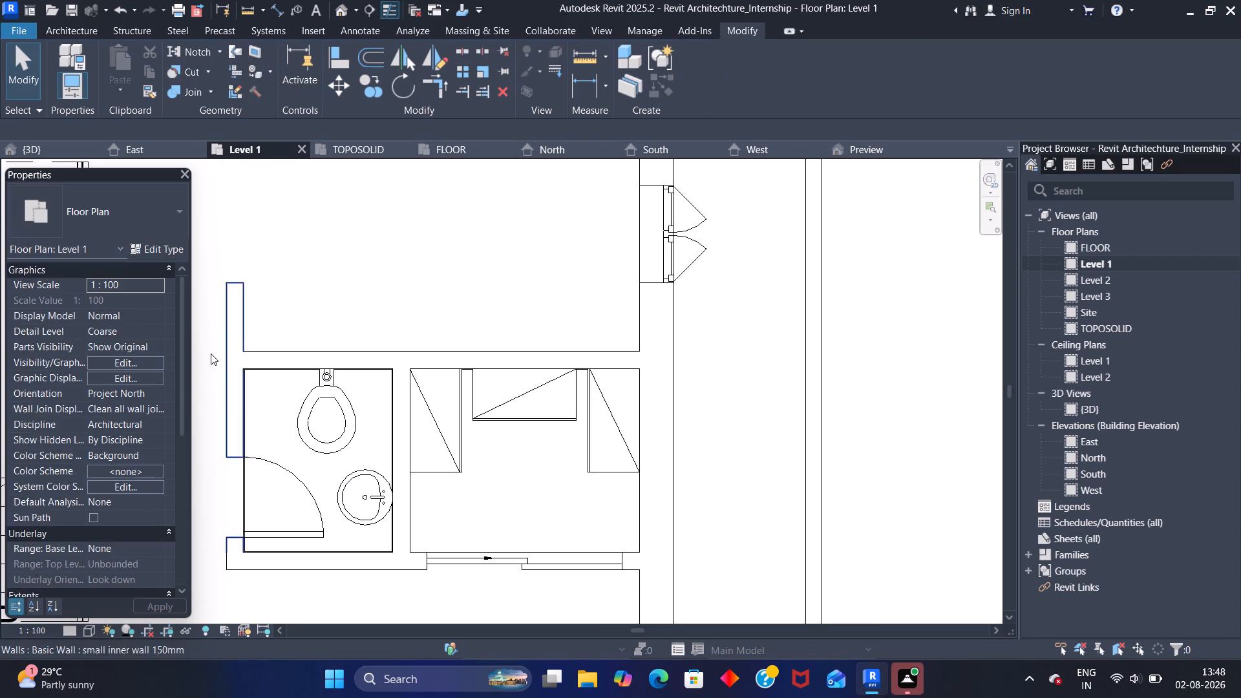
Delete the existing split face region that runs just inside the toilet room walls.
scroll(249, 377, "up", 9)
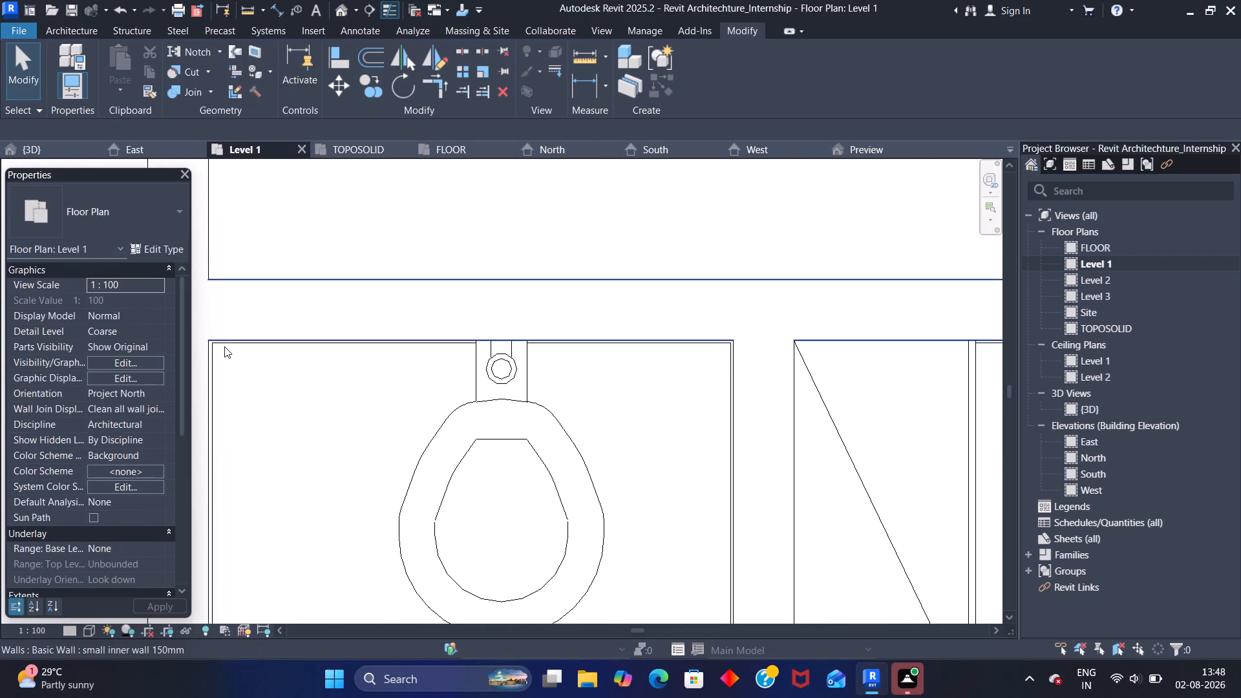
left_click(224, 346)
key("Escape")
scroll(220, 348, "up", 3)
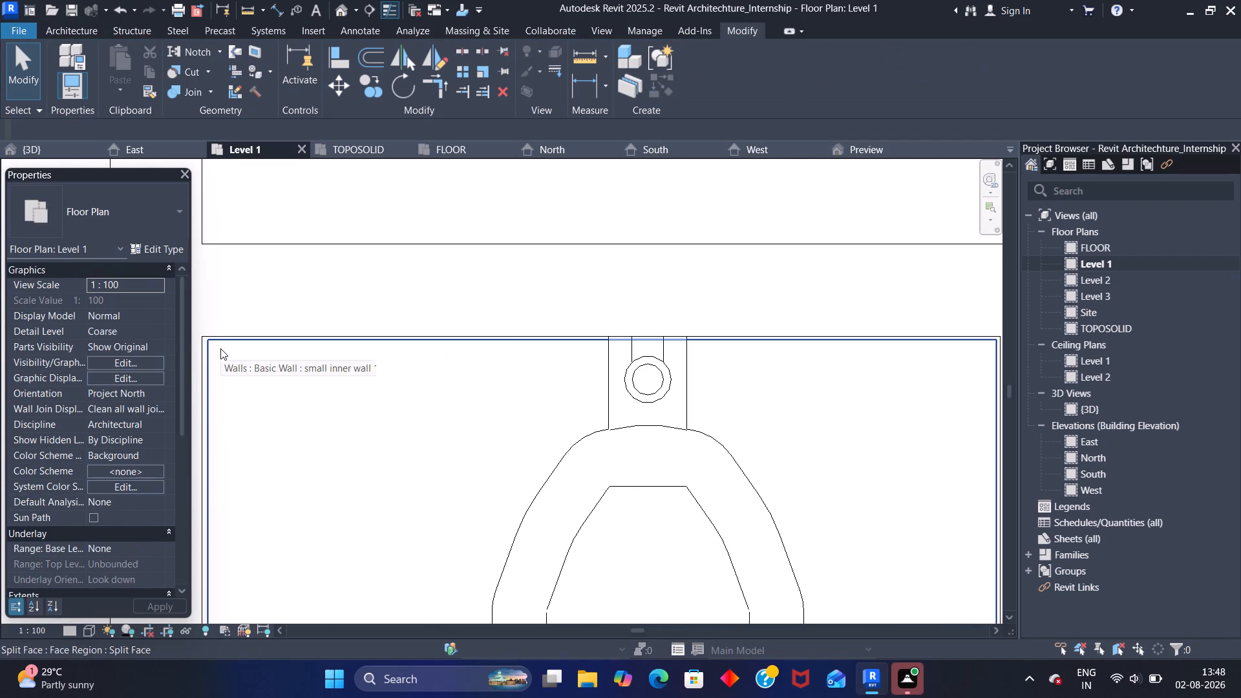
key("Tab")
key("Tab")
left_click(211, 342)
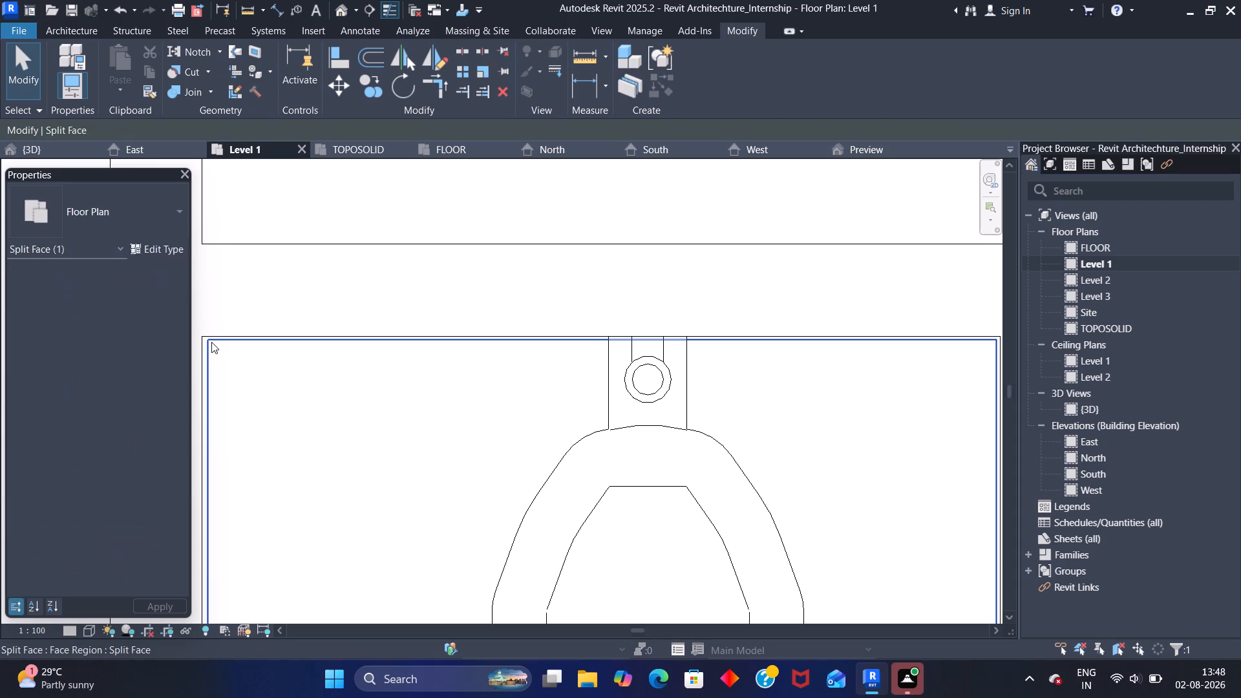
key("Delete")
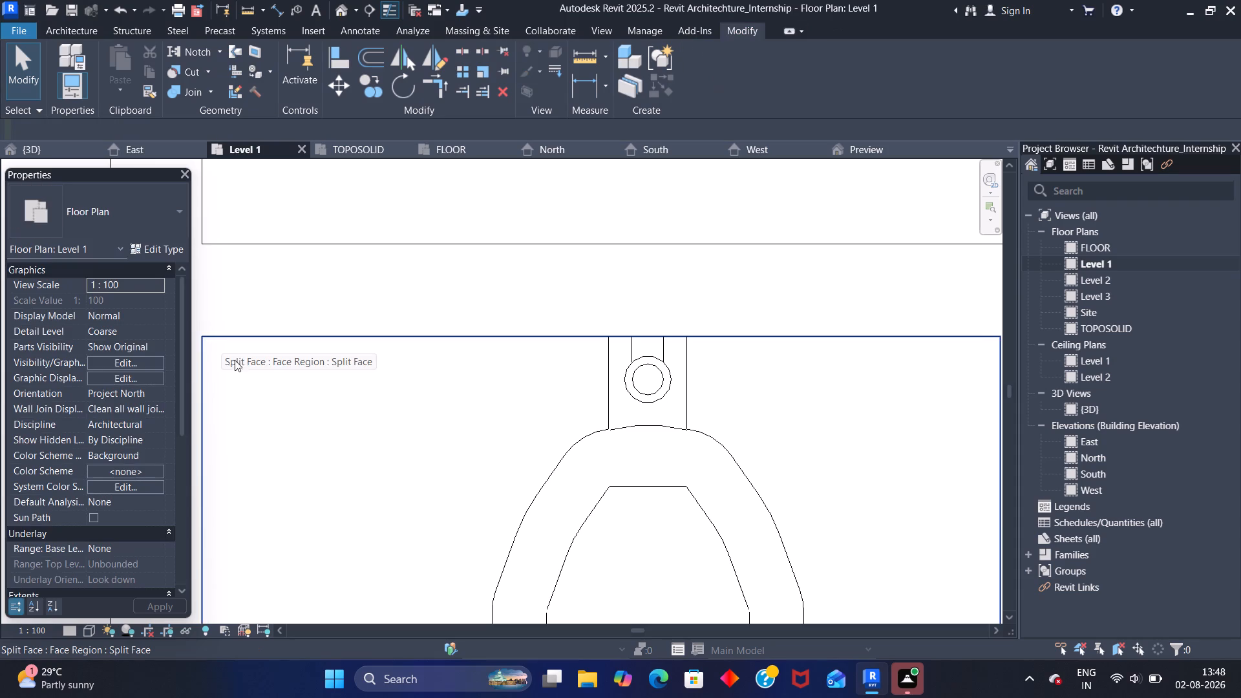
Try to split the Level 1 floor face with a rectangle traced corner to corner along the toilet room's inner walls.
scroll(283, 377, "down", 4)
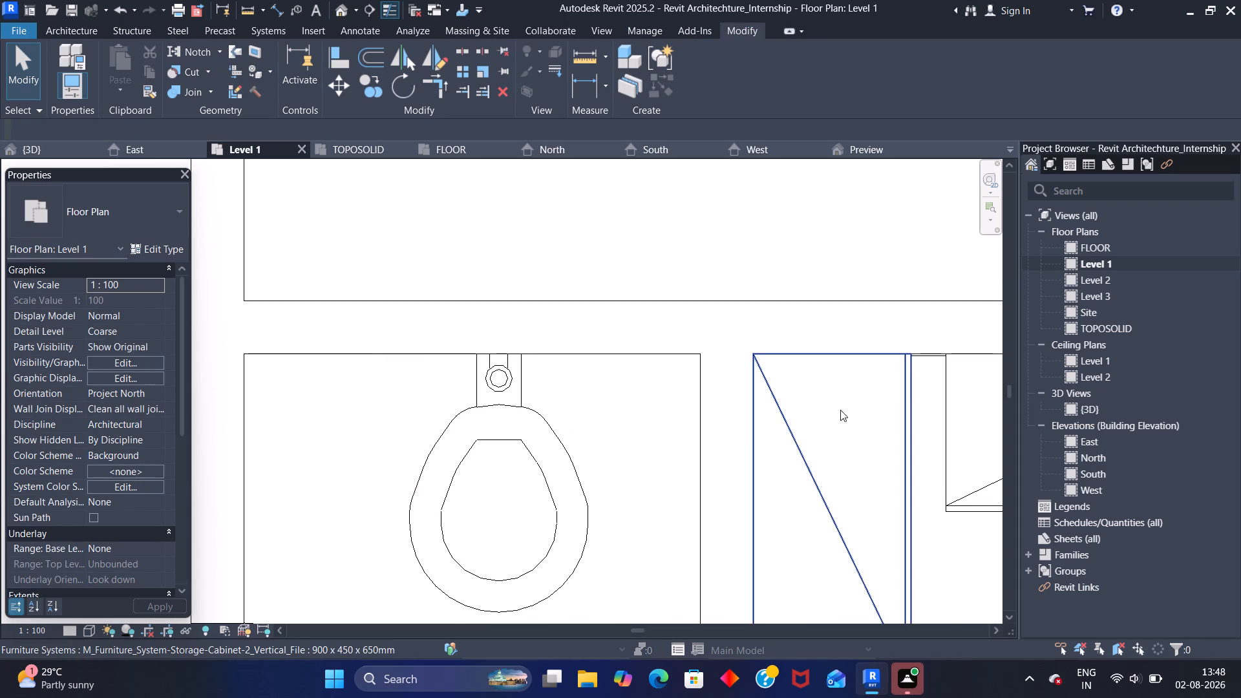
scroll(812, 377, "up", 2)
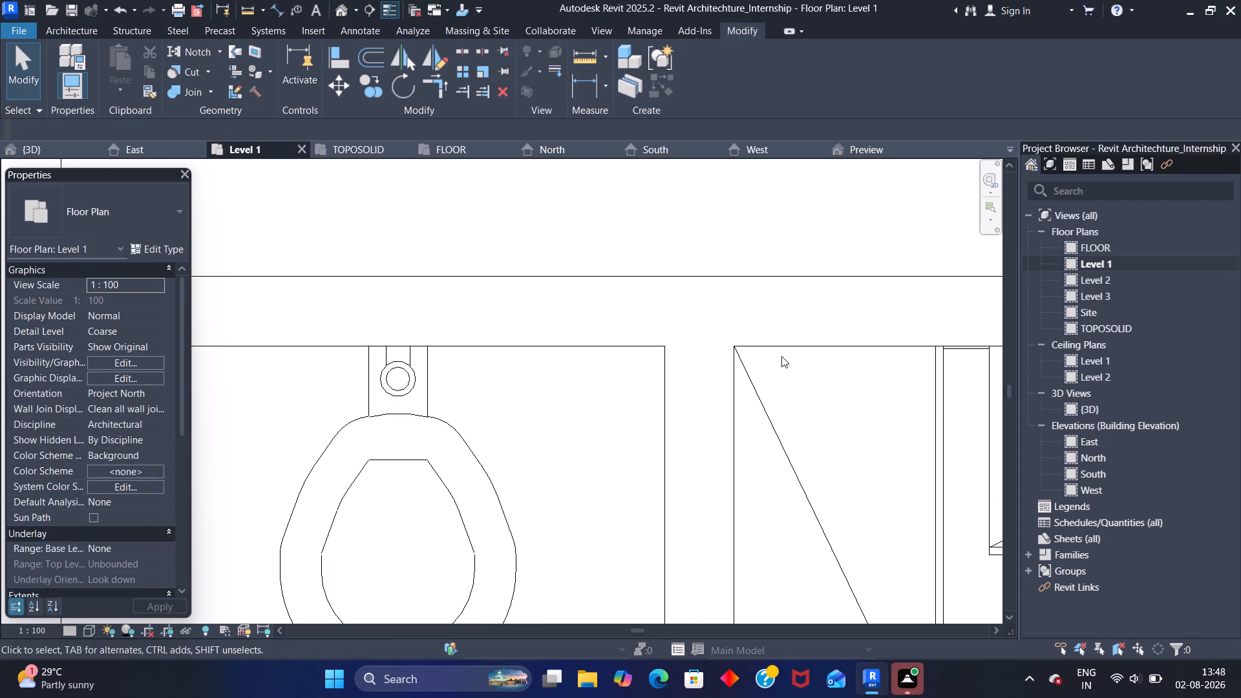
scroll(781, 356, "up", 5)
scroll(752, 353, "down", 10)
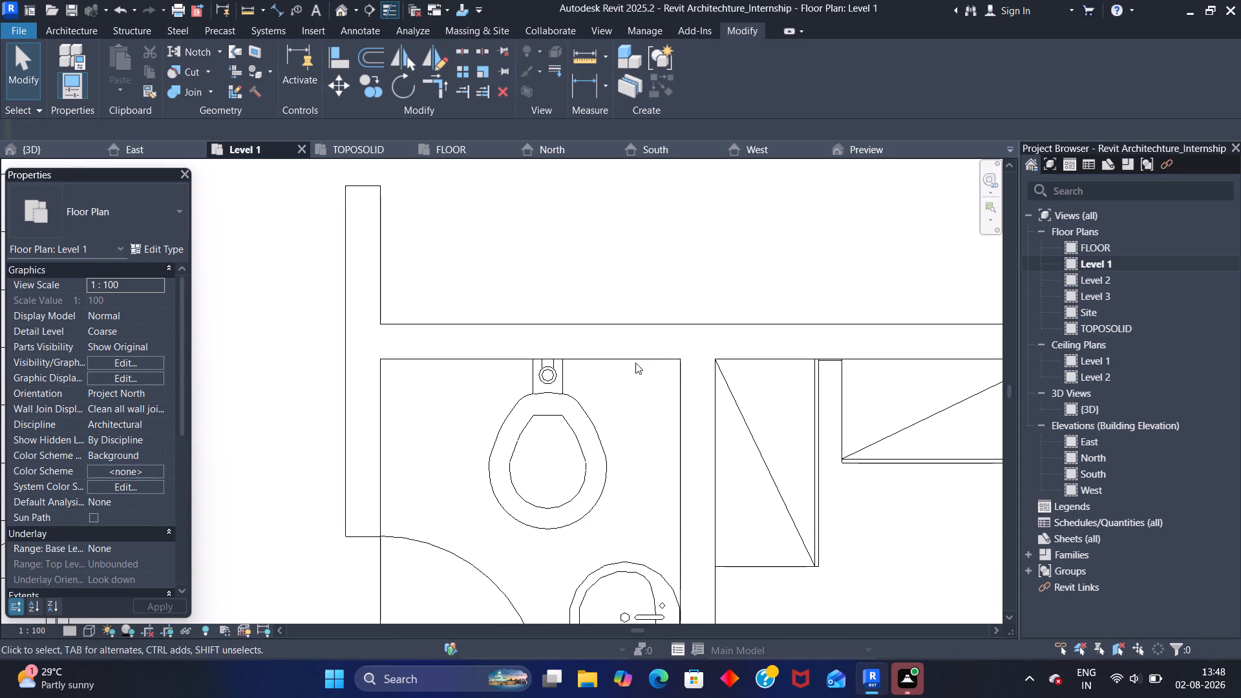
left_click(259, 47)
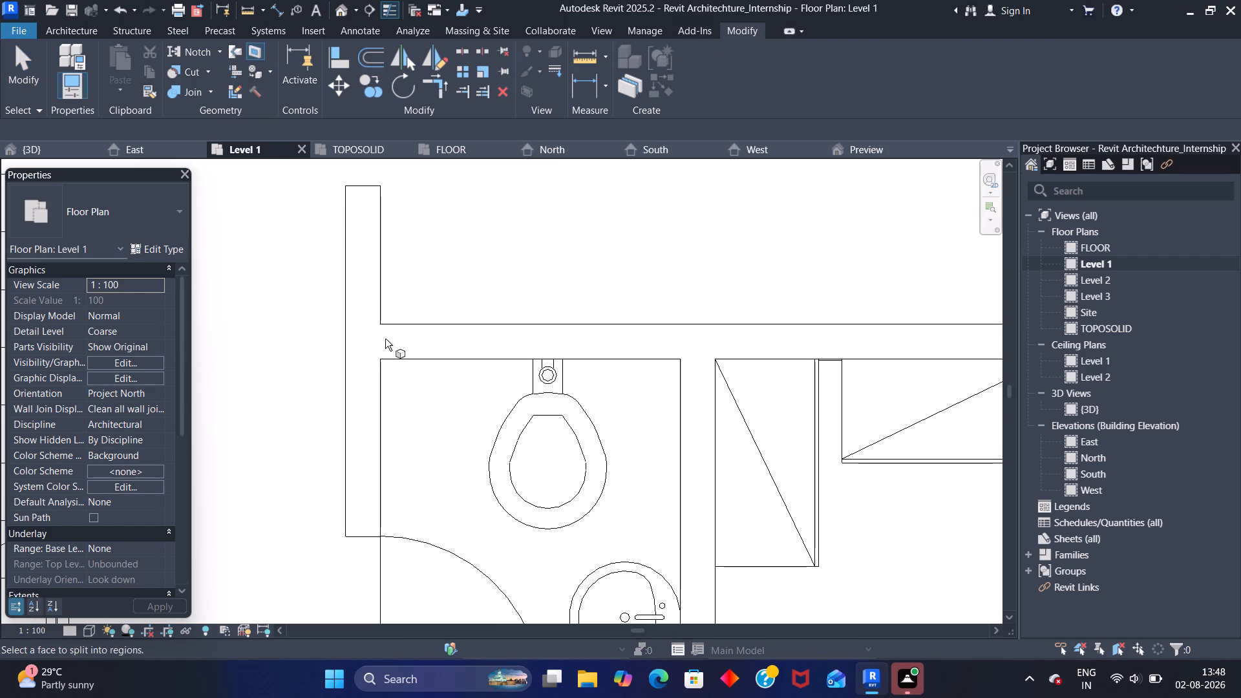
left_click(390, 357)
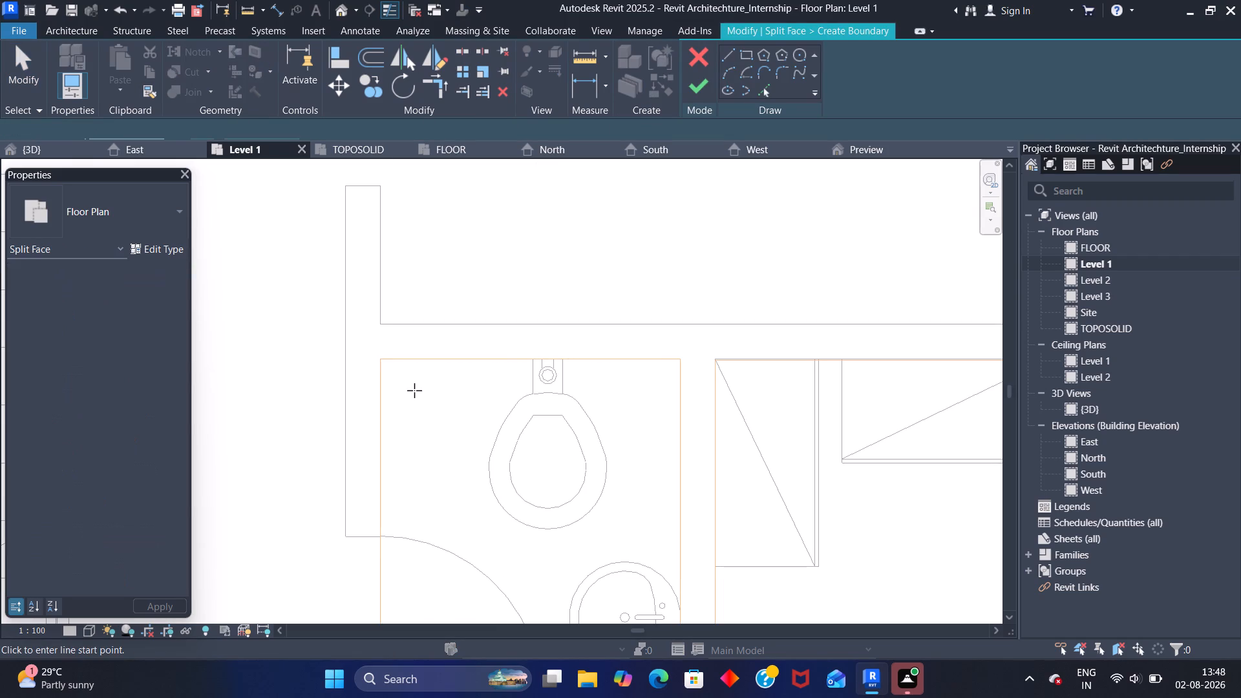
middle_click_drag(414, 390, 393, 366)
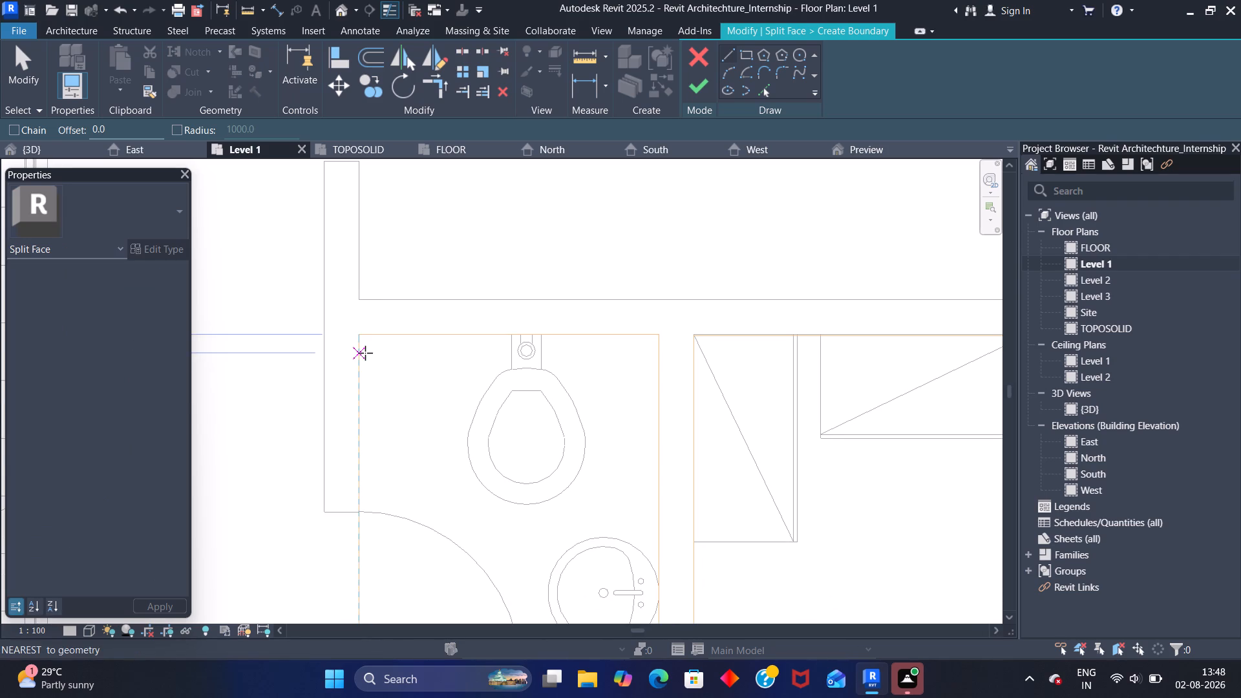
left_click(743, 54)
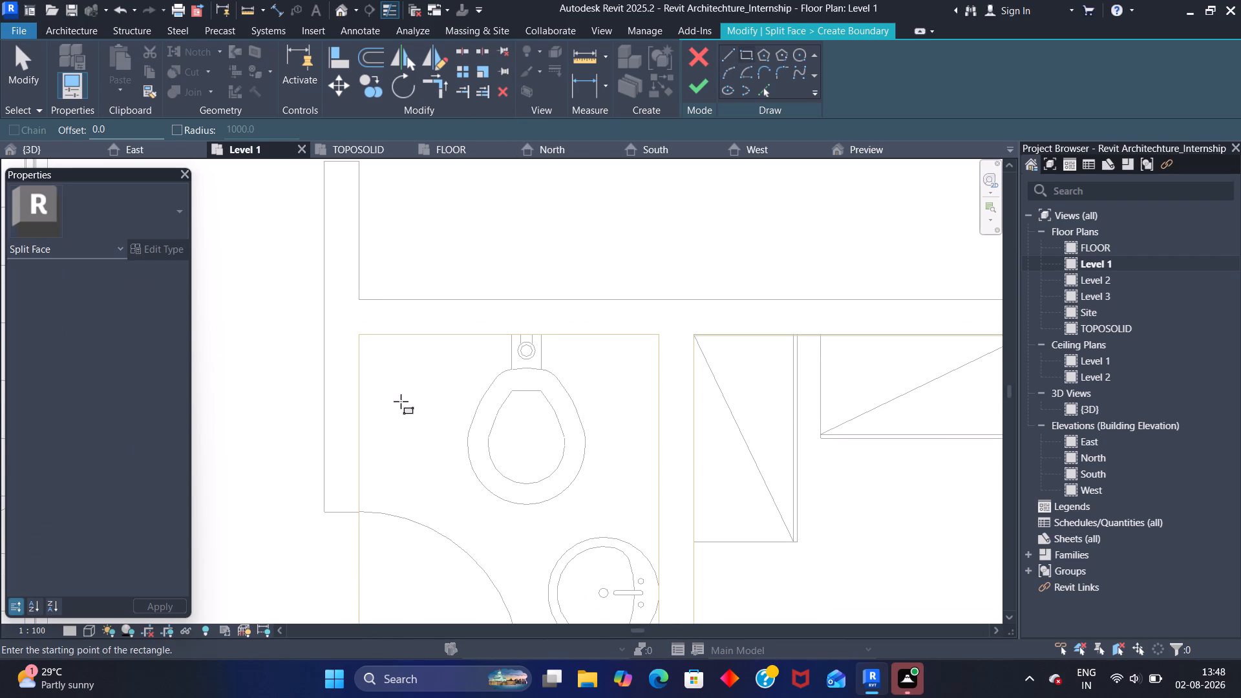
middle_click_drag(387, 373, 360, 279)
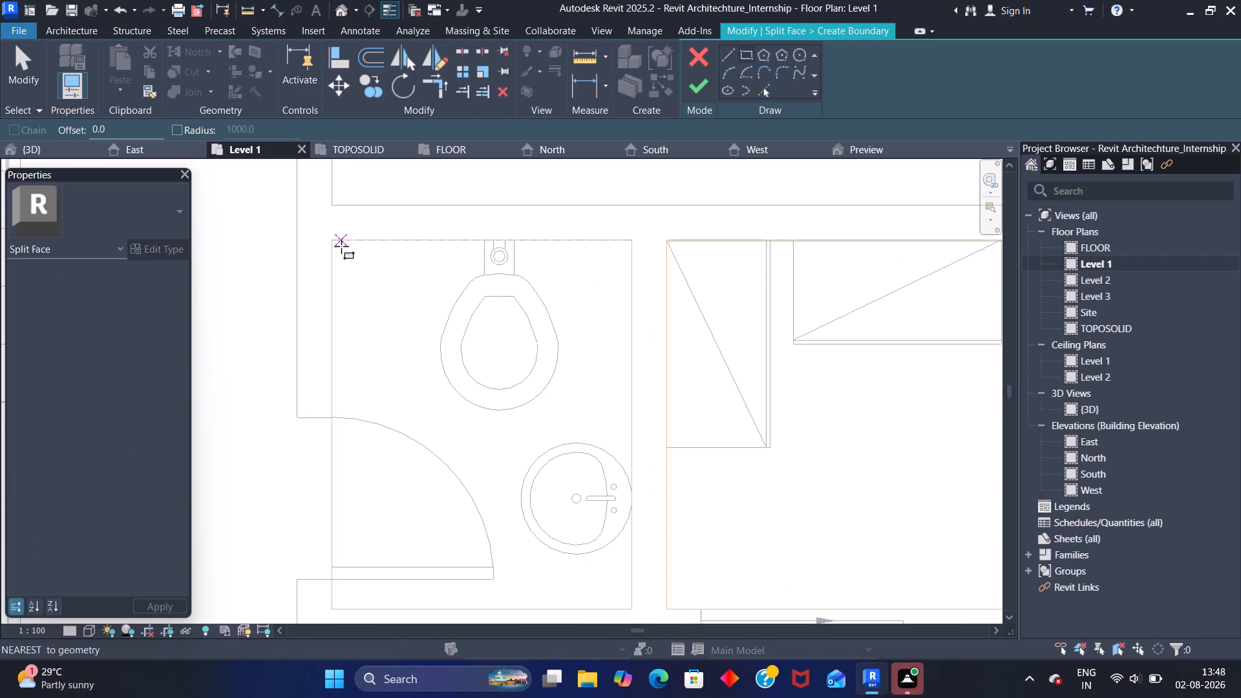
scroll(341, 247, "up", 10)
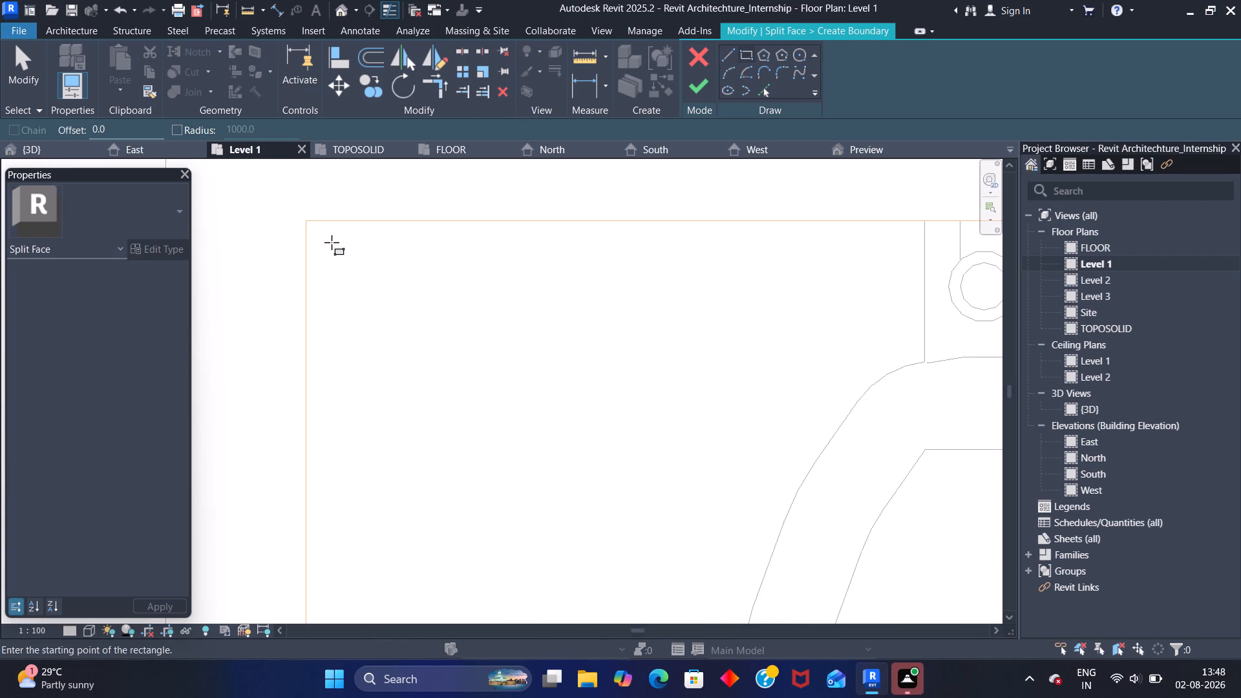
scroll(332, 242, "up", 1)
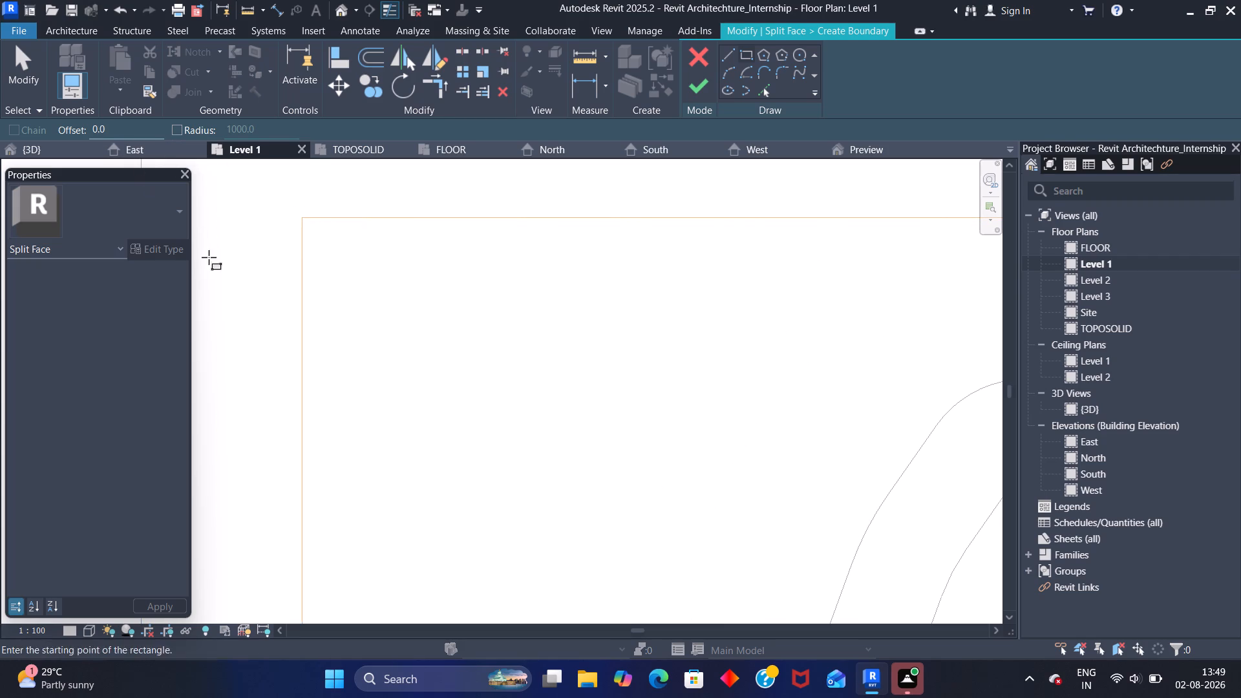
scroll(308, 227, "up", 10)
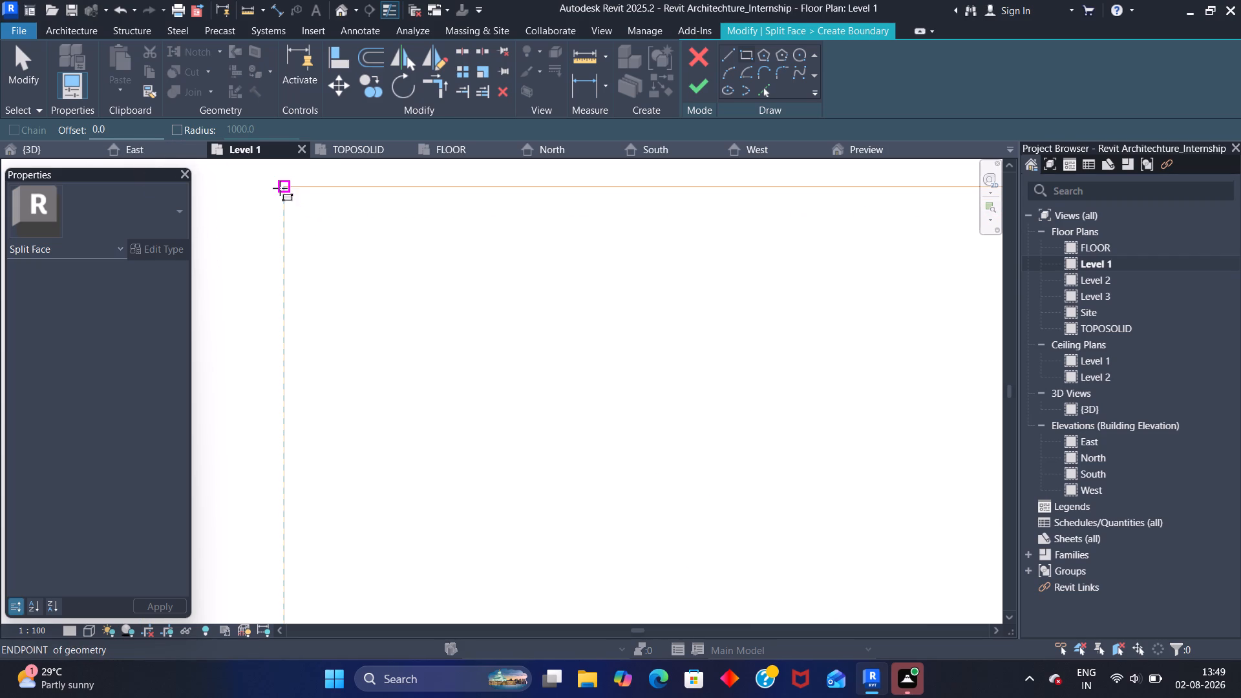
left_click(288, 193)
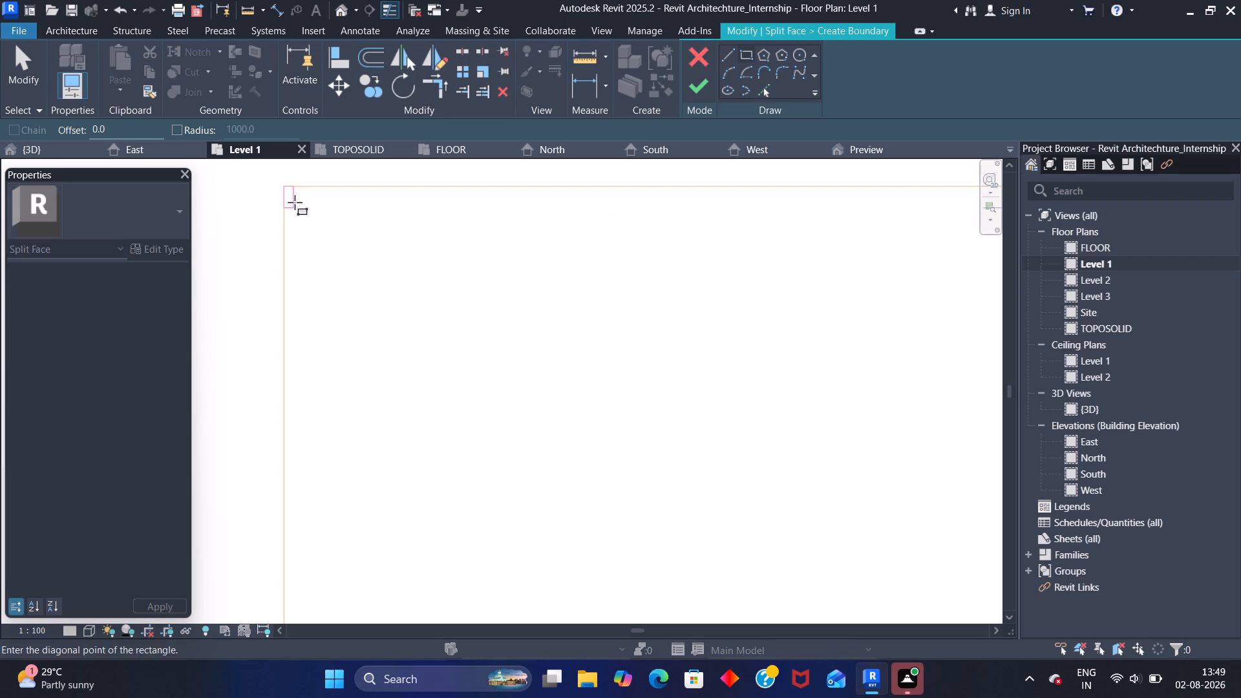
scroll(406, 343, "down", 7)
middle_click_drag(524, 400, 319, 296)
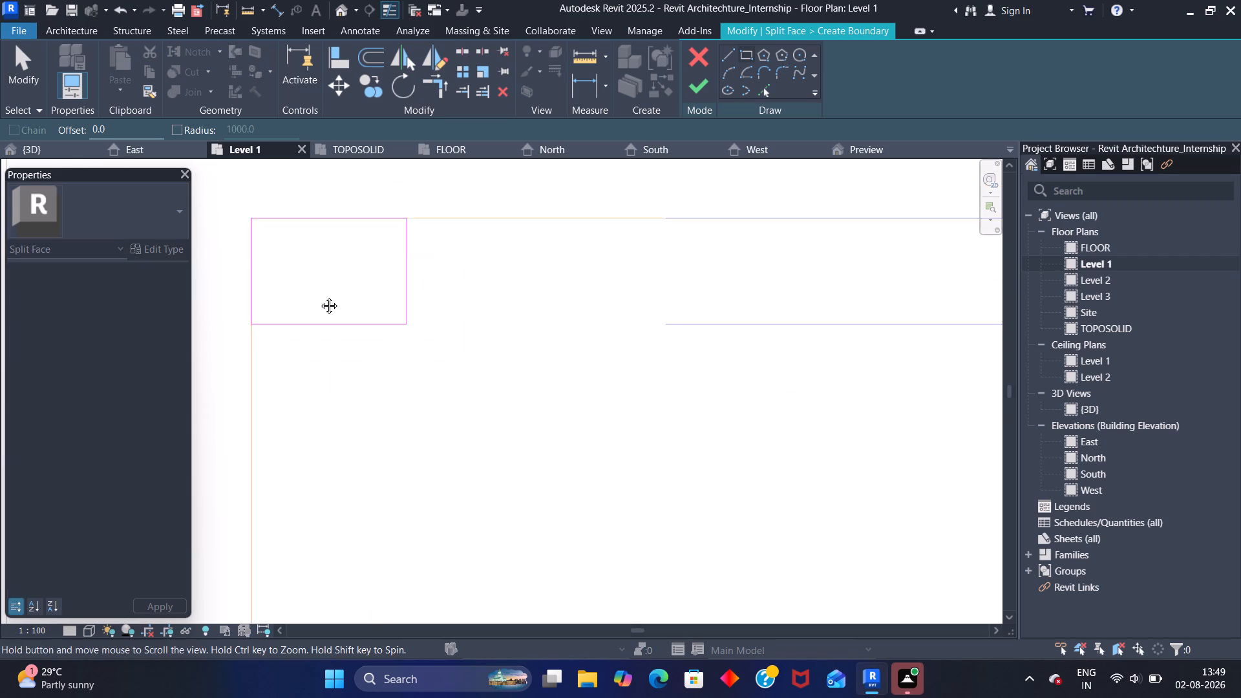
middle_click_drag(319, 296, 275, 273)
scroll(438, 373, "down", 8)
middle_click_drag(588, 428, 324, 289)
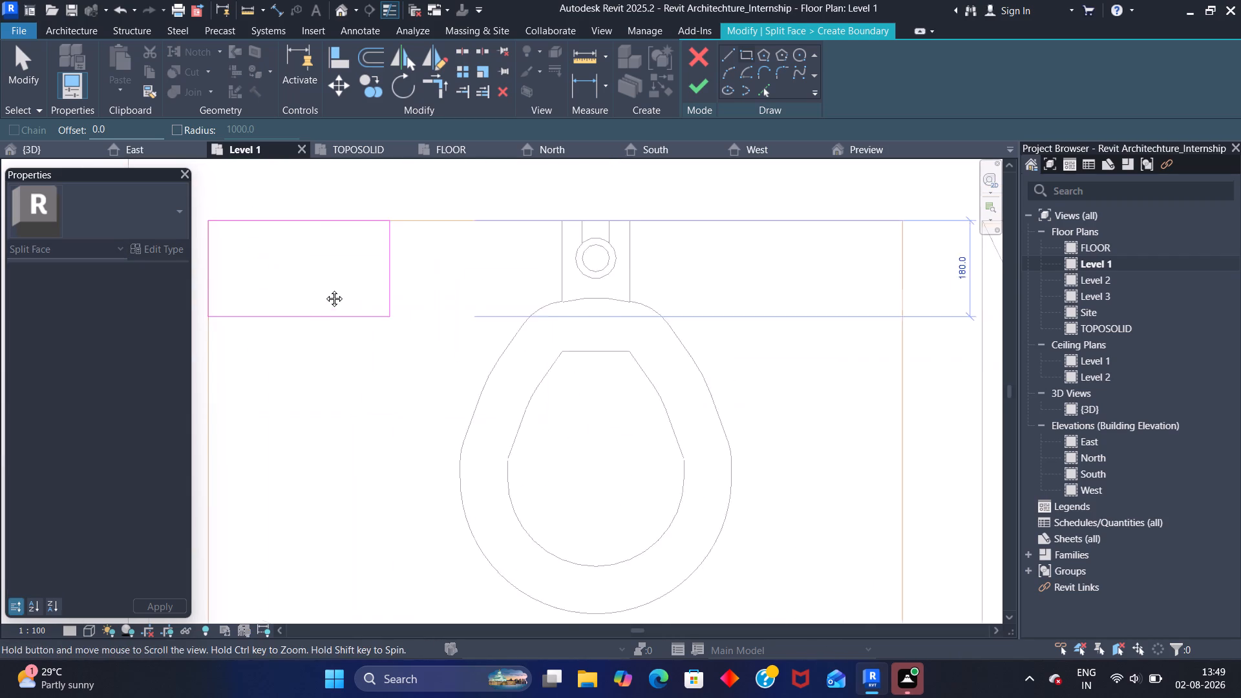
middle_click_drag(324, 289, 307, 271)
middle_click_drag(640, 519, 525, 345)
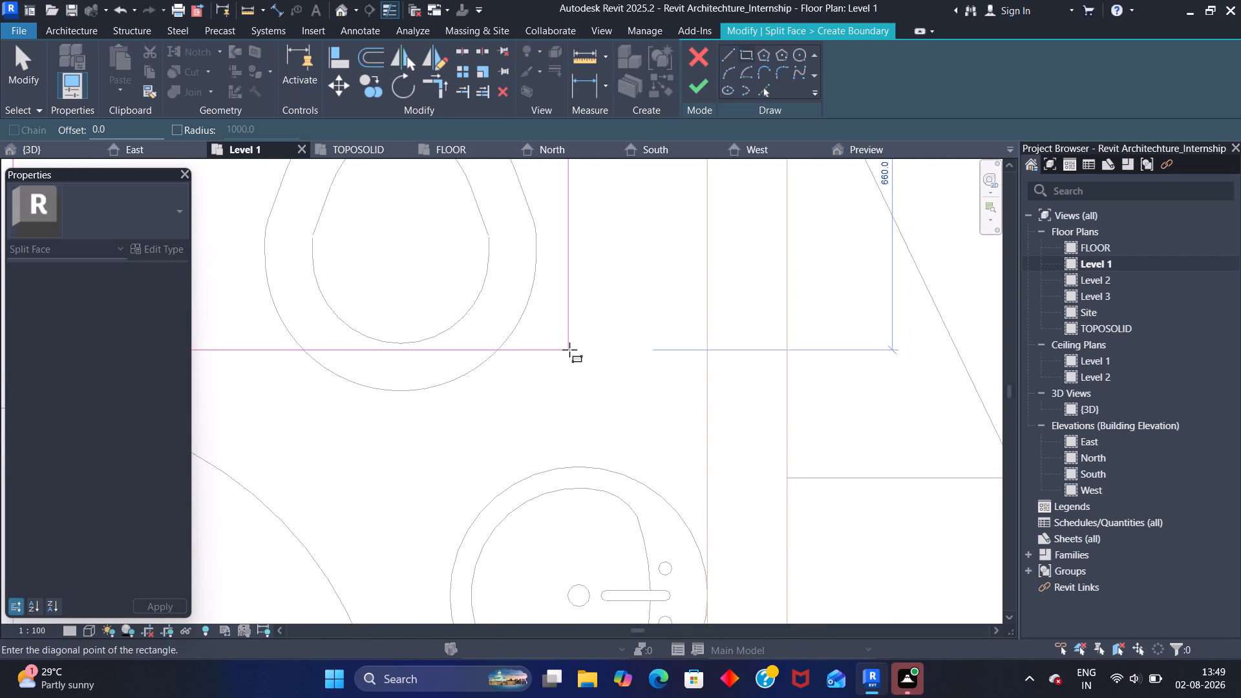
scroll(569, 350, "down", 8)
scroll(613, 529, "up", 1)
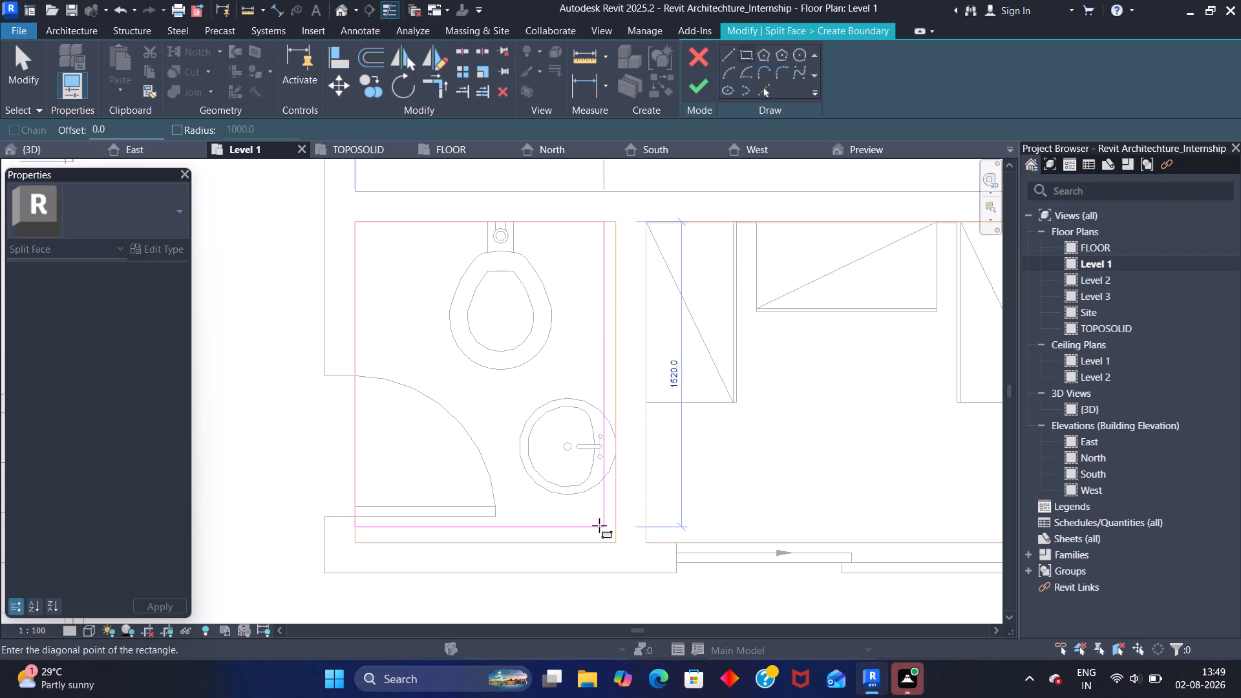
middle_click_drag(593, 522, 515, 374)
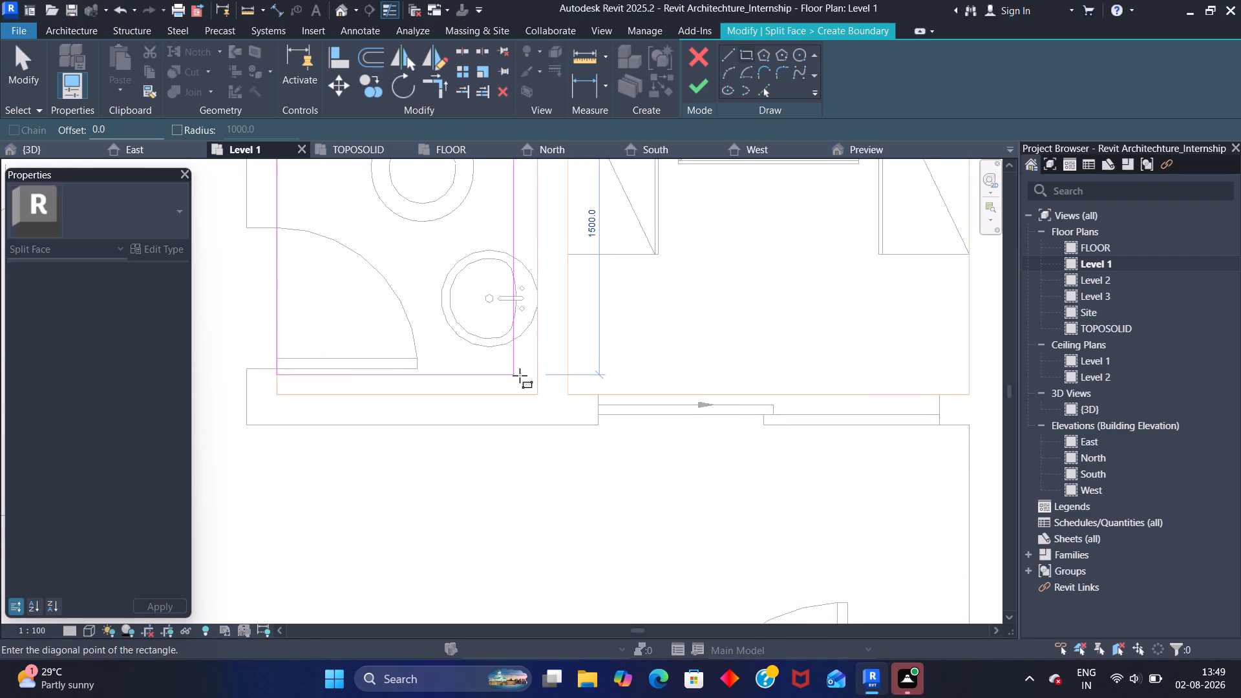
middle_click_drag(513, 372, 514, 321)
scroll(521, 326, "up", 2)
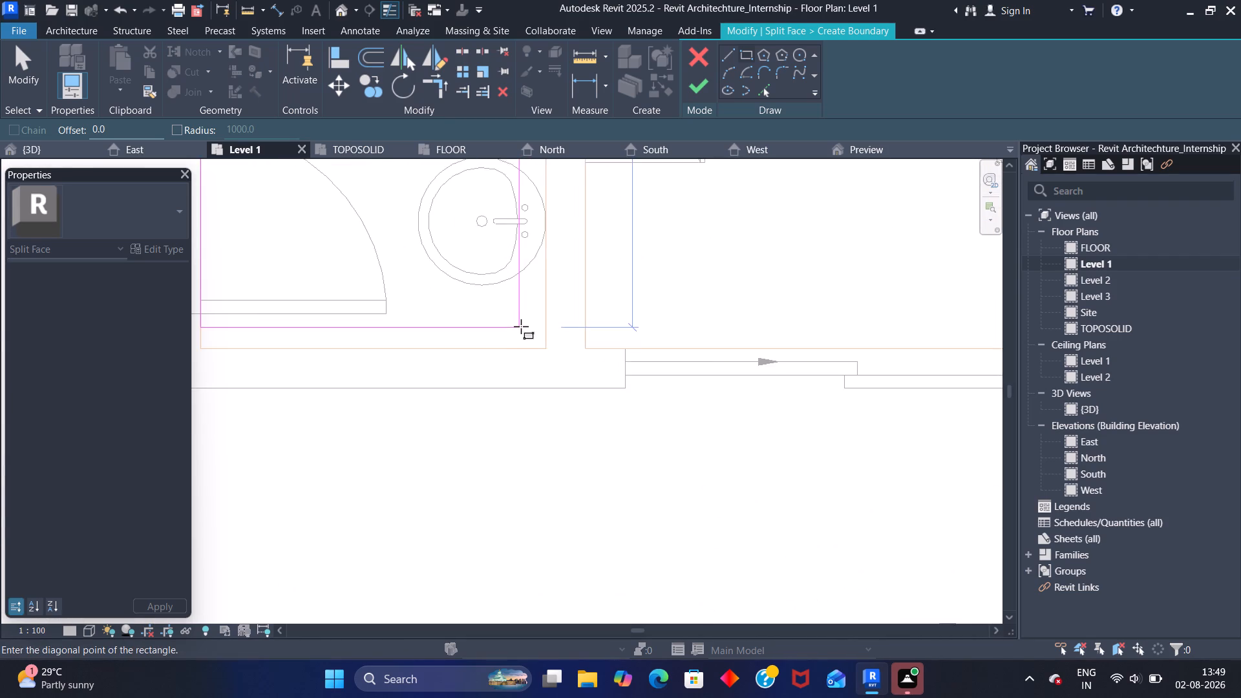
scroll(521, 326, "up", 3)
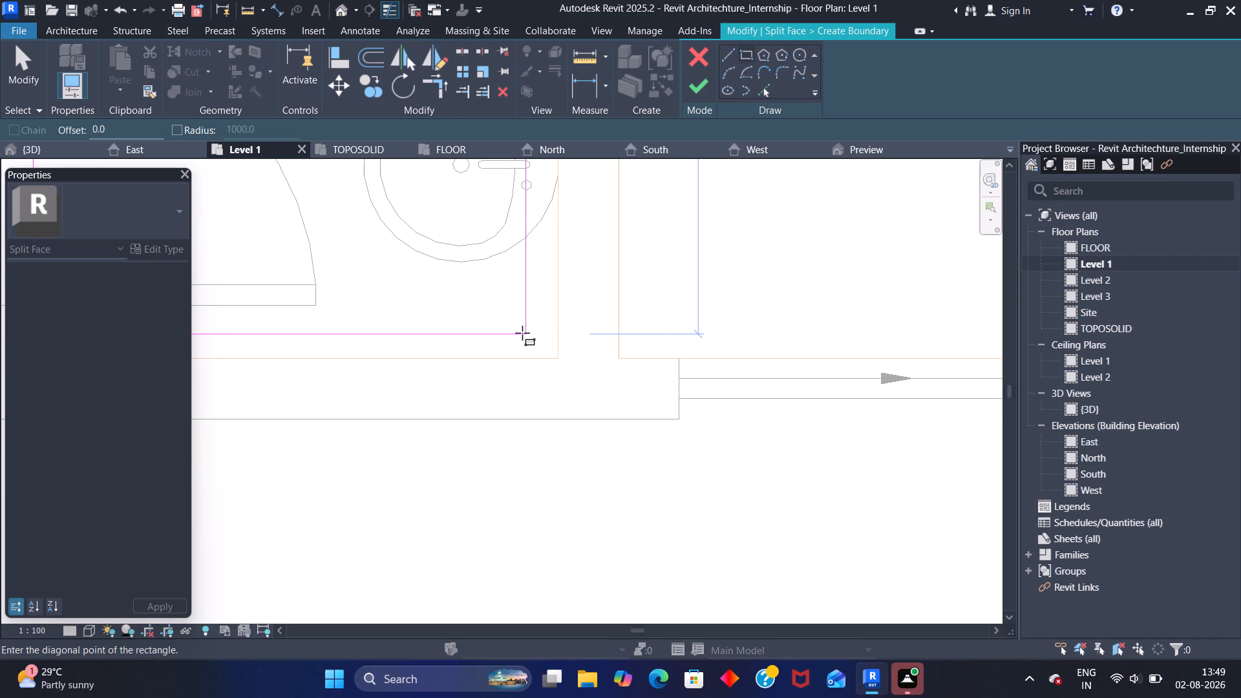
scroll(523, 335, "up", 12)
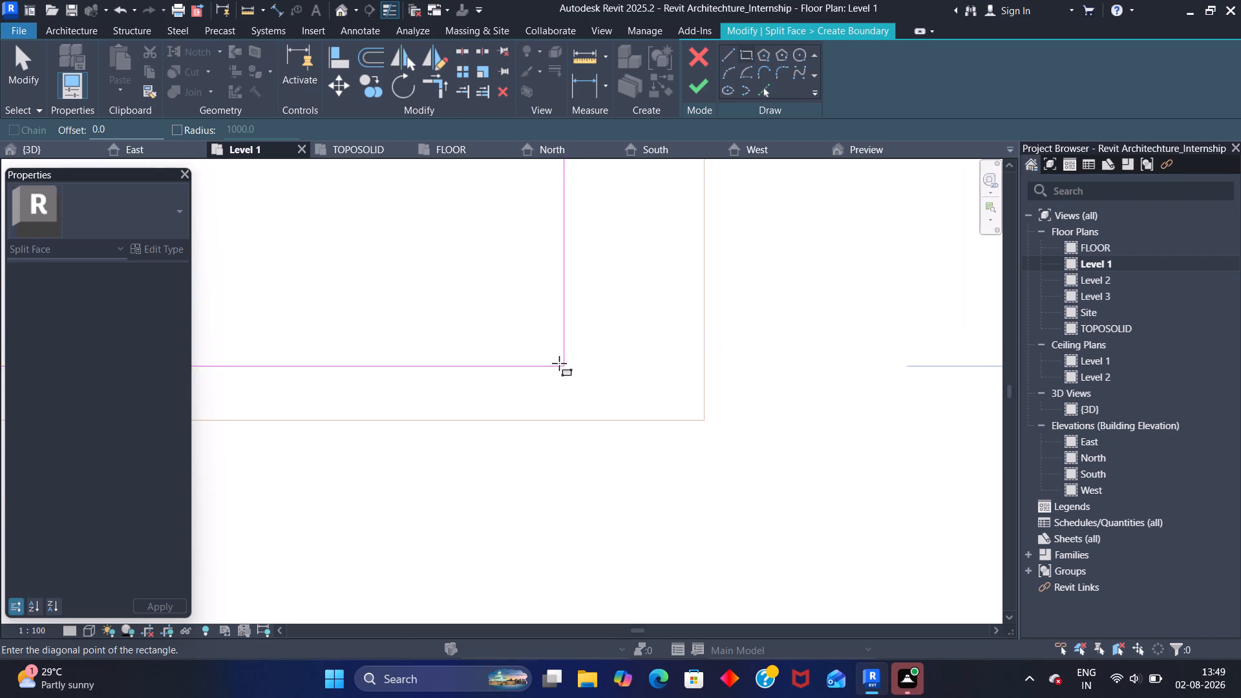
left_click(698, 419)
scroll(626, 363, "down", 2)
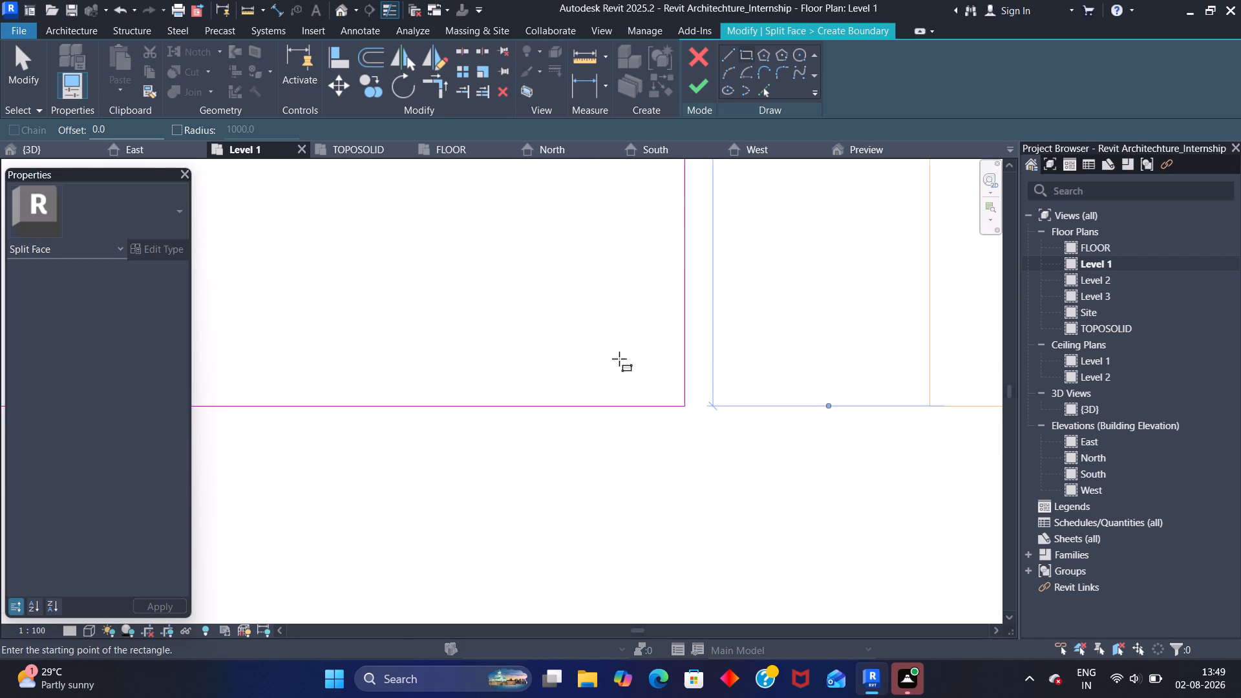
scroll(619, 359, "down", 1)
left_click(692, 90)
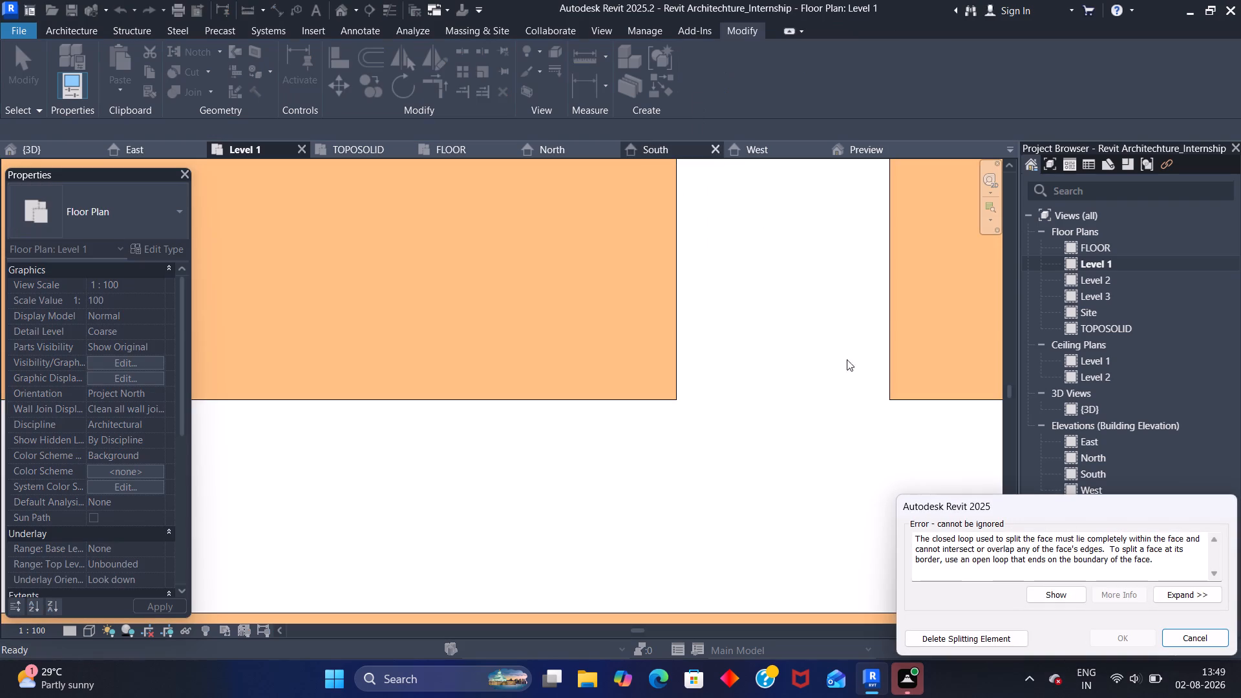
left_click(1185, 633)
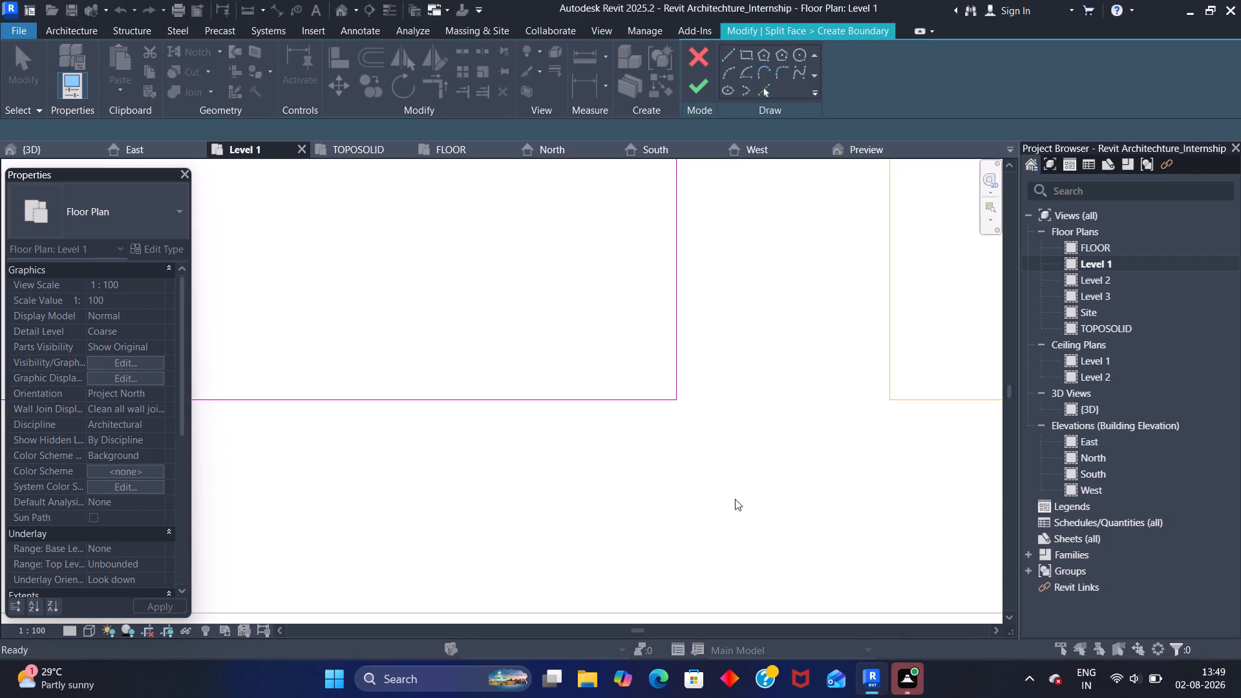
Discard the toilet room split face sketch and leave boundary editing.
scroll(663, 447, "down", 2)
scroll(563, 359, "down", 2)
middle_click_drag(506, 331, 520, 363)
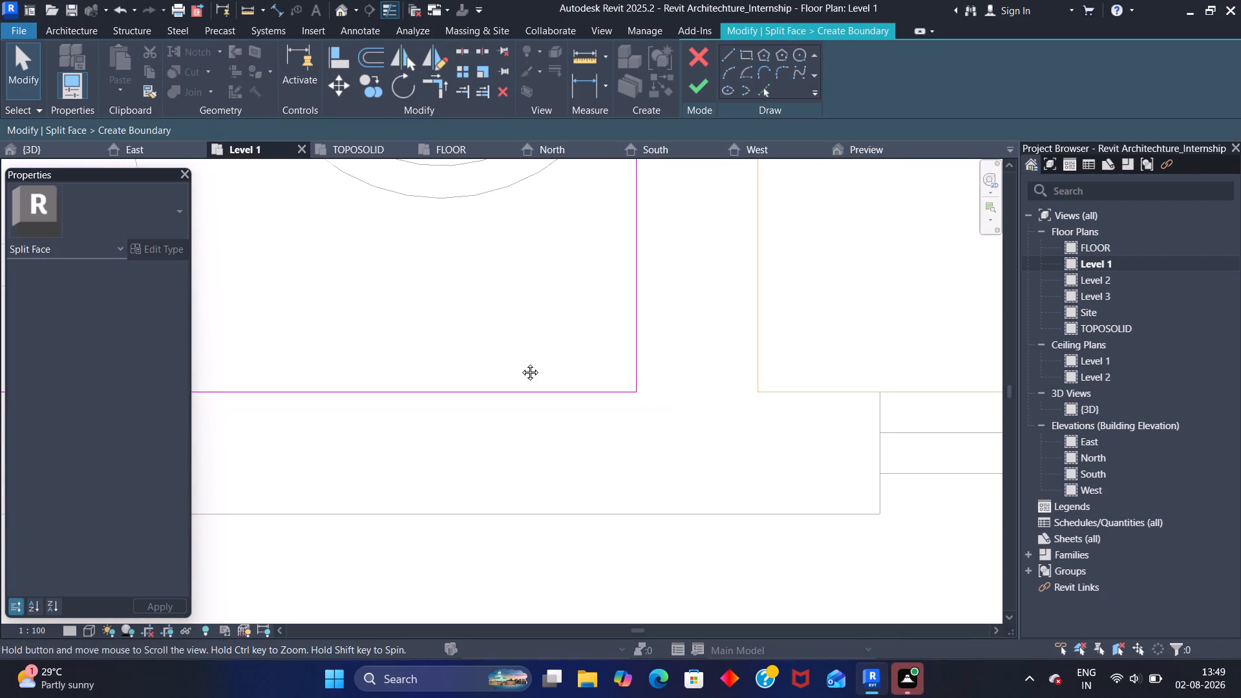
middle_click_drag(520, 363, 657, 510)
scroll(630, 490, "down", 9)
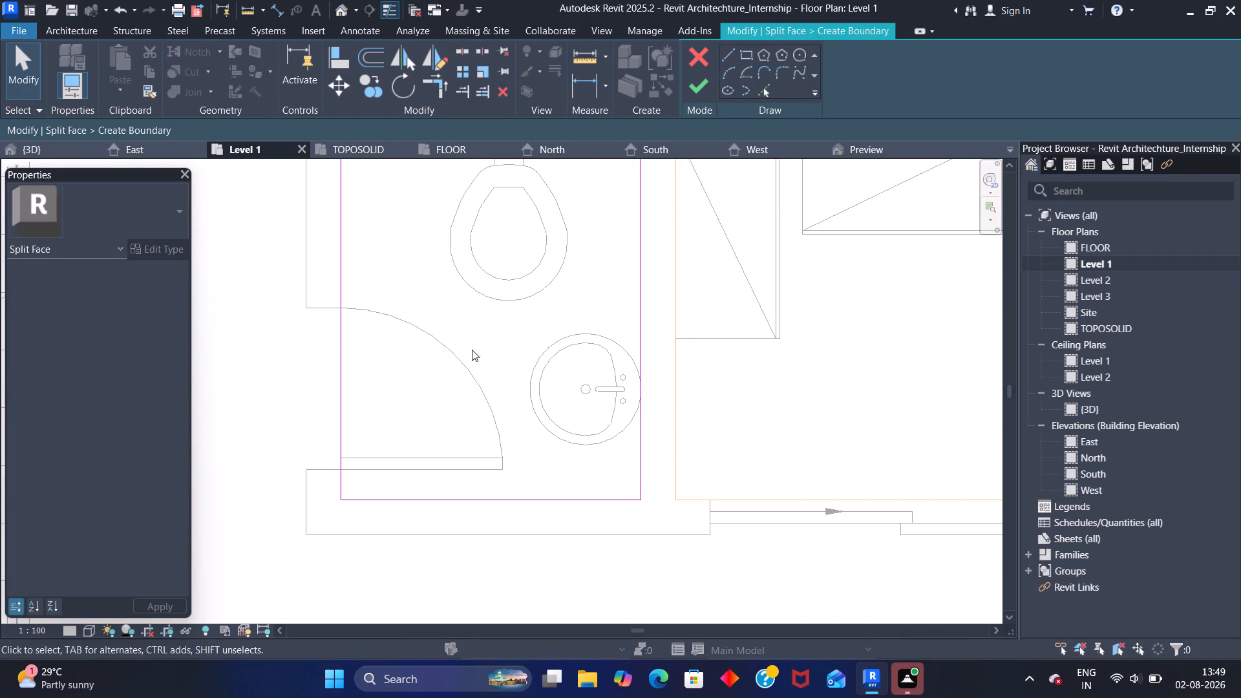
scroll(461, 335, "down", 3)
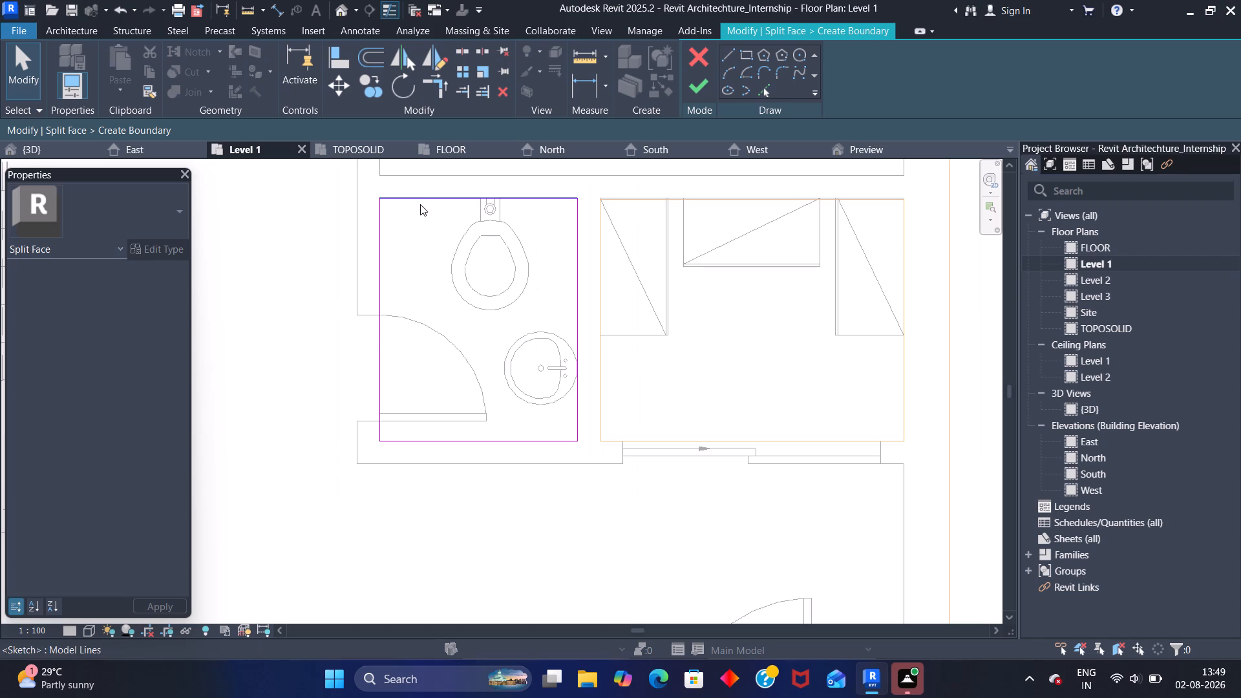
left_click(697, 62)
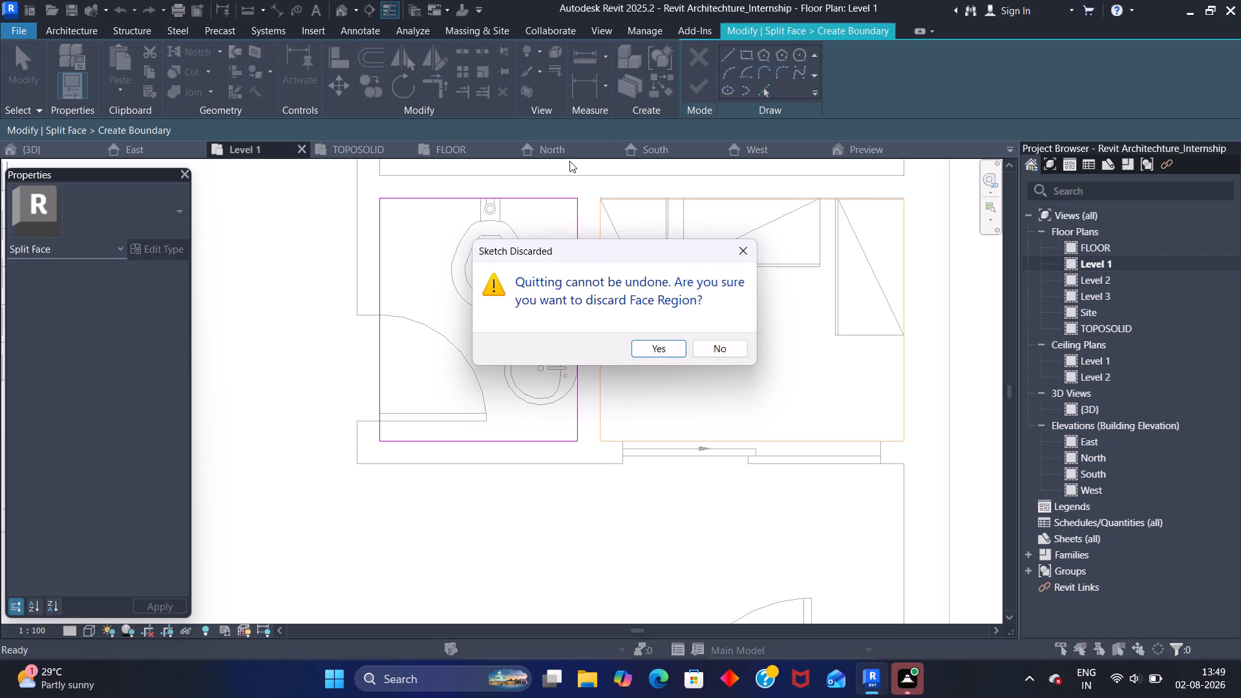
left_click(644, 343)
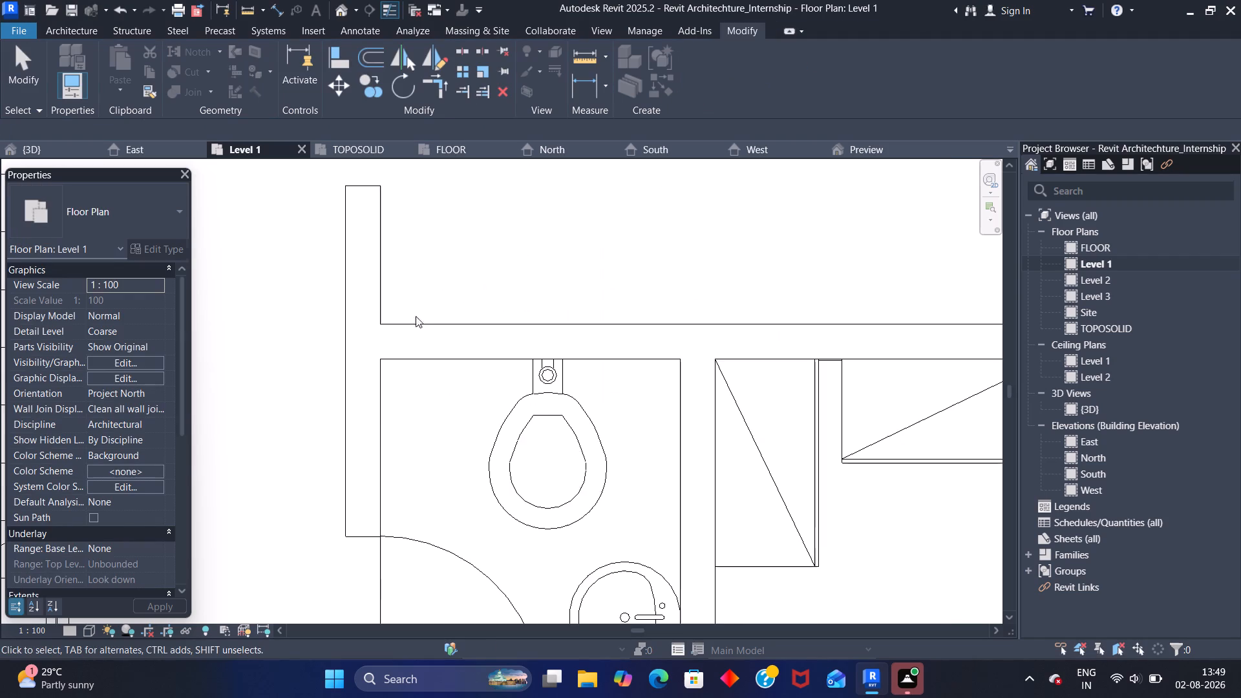
Switch to the {3D} view and close the M_Door-Curtain-Wall-Single-Glass family preview without saving its changes.
scroll(454, 352, "down", 10)
scroll(545, 501, "down", 4)
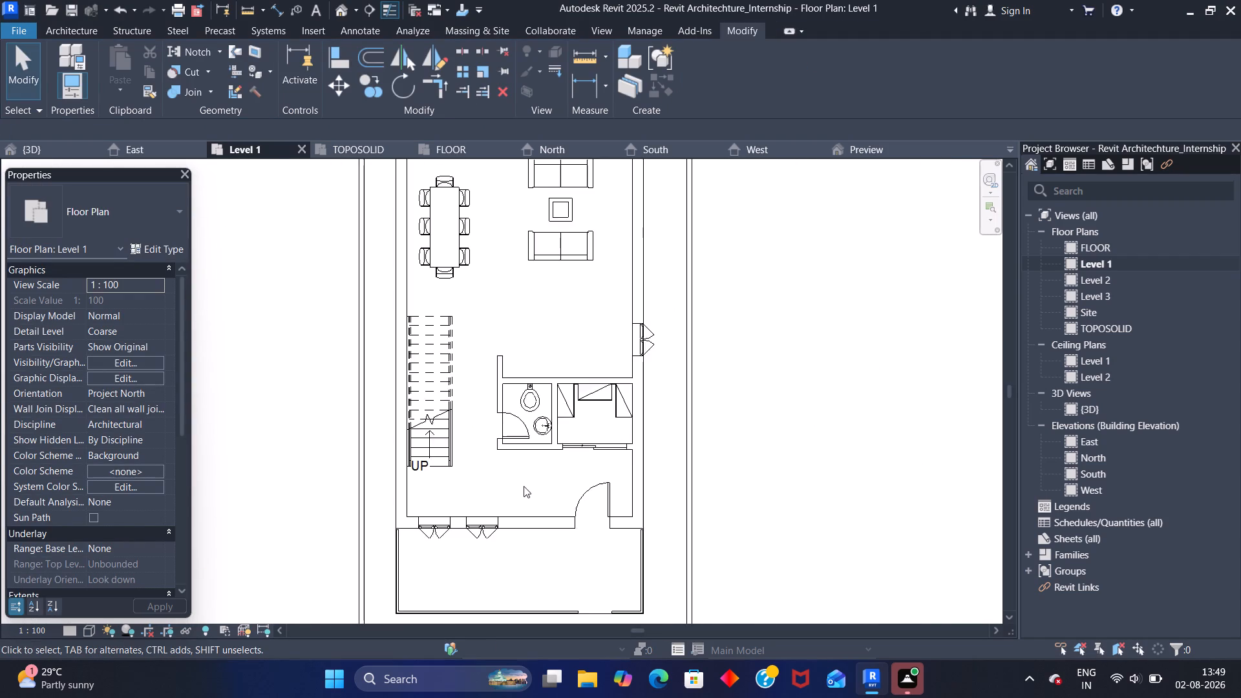
scroll(524, 486, "down", 3)
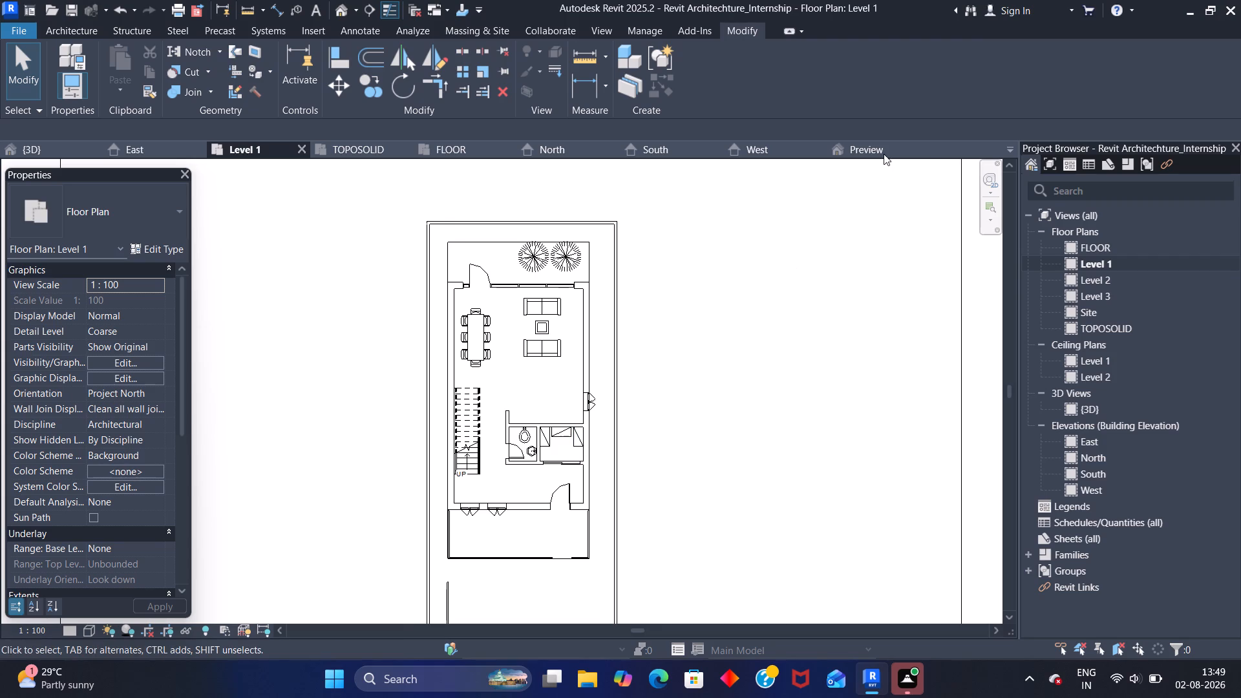
left_click(917, 149)
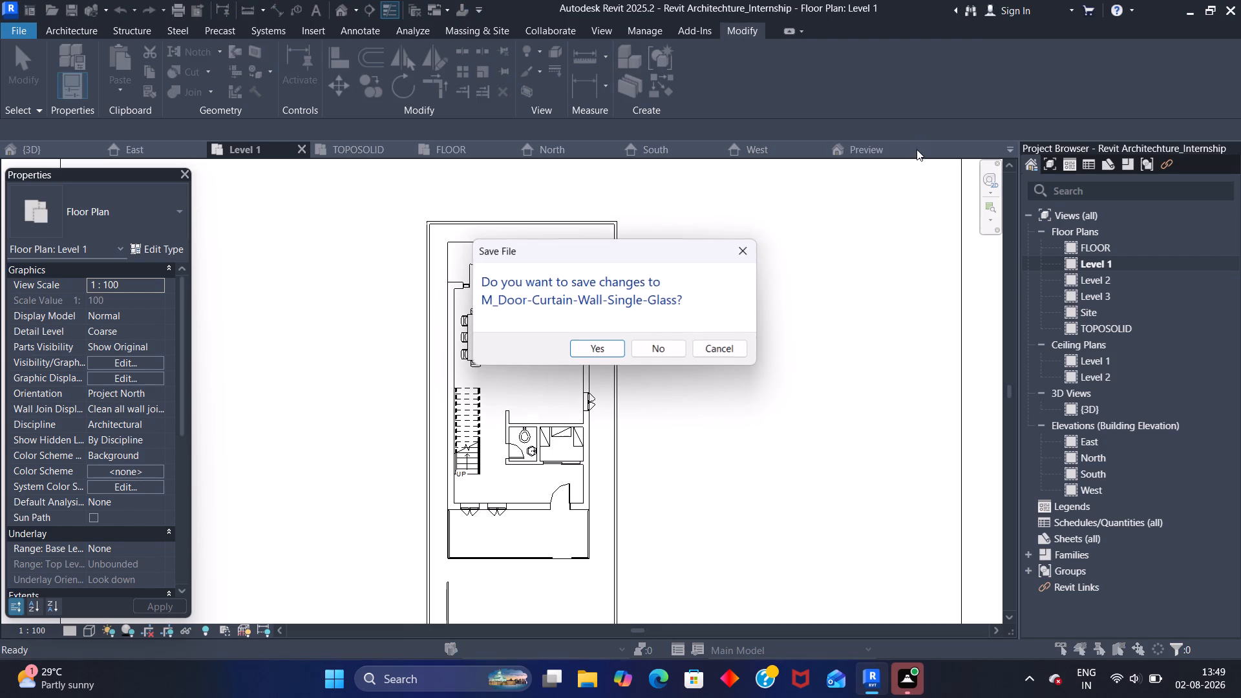
left_click(745, 261)
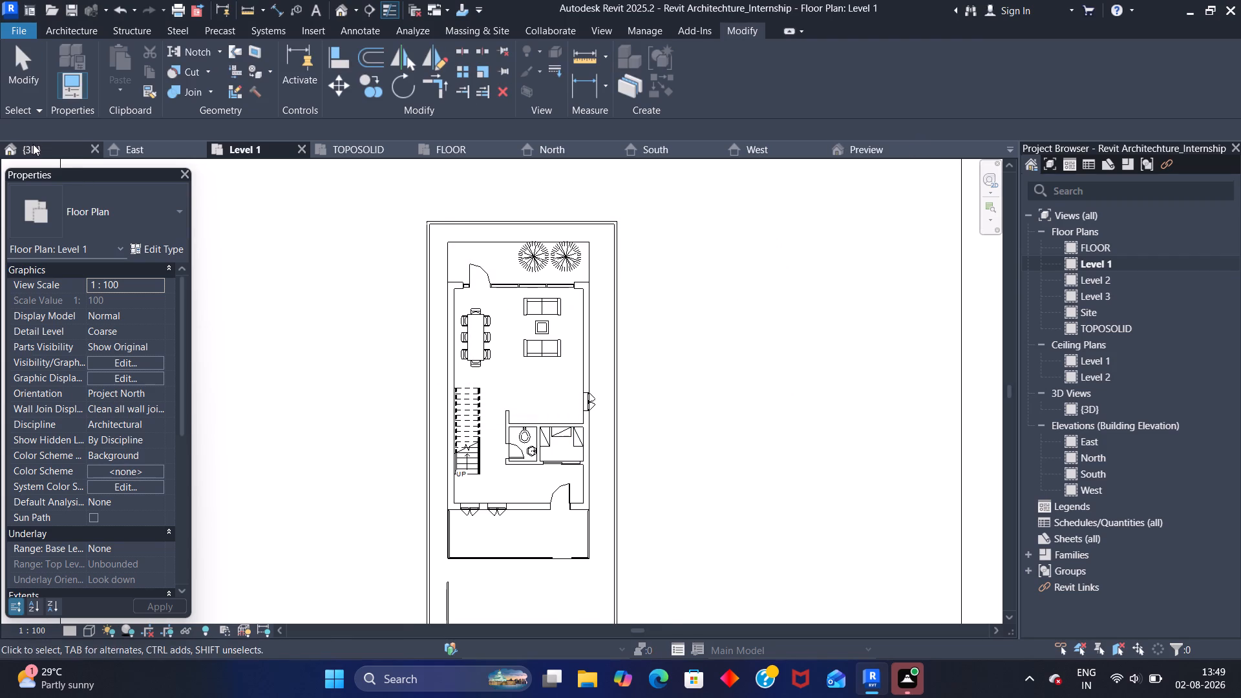
left_click(33, 144)
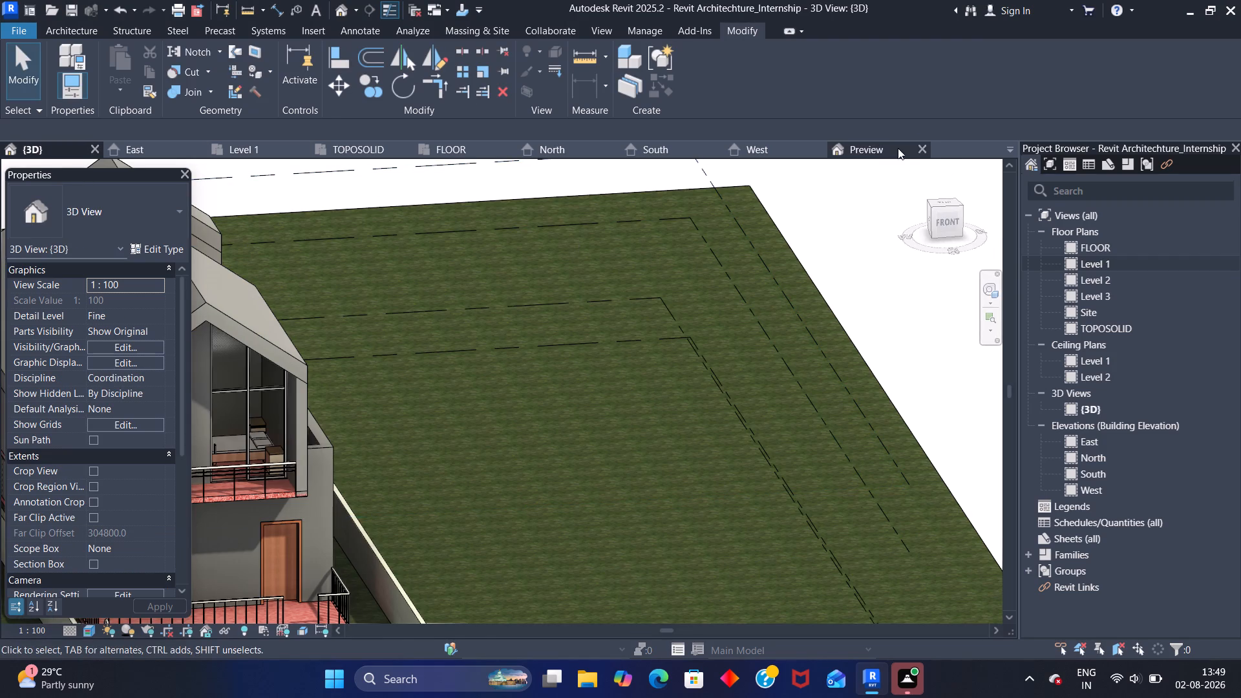
left_click(917, 148)
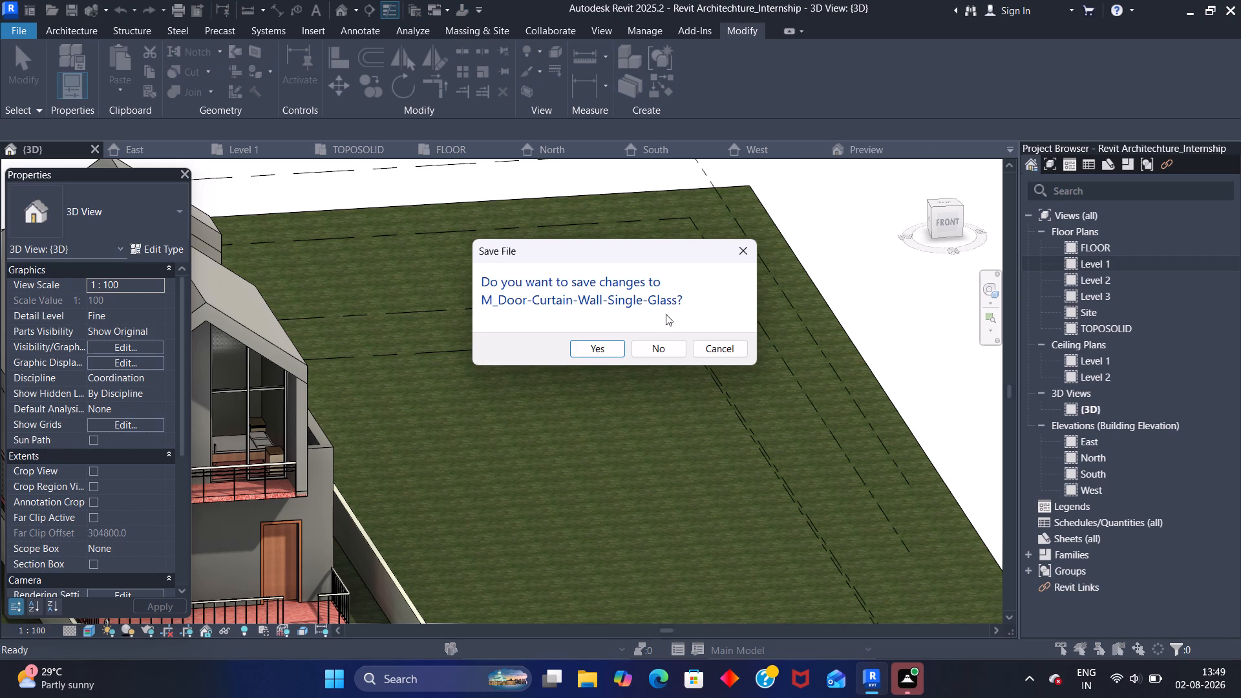
left_click(664, 352)
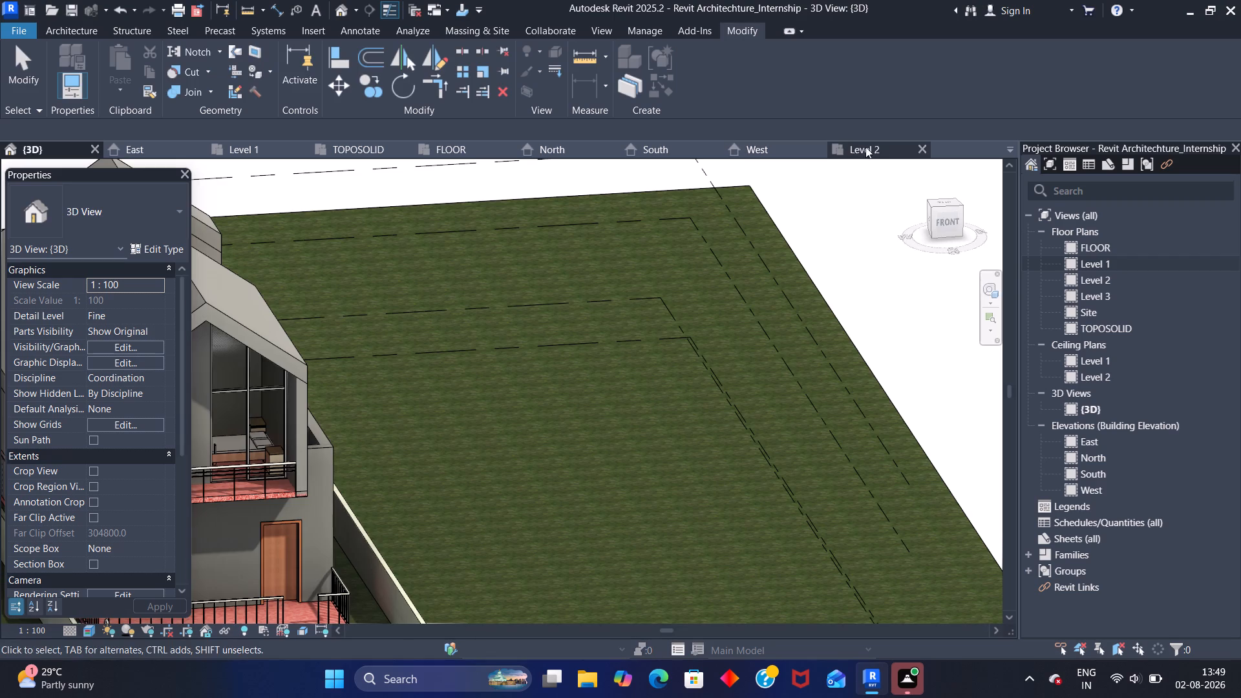
Close the Level 2, West, South, East, TOPOSOLID, North, FLOOR and Level 1 views, keeping only the {3D} view open.
left_click(920, 151)
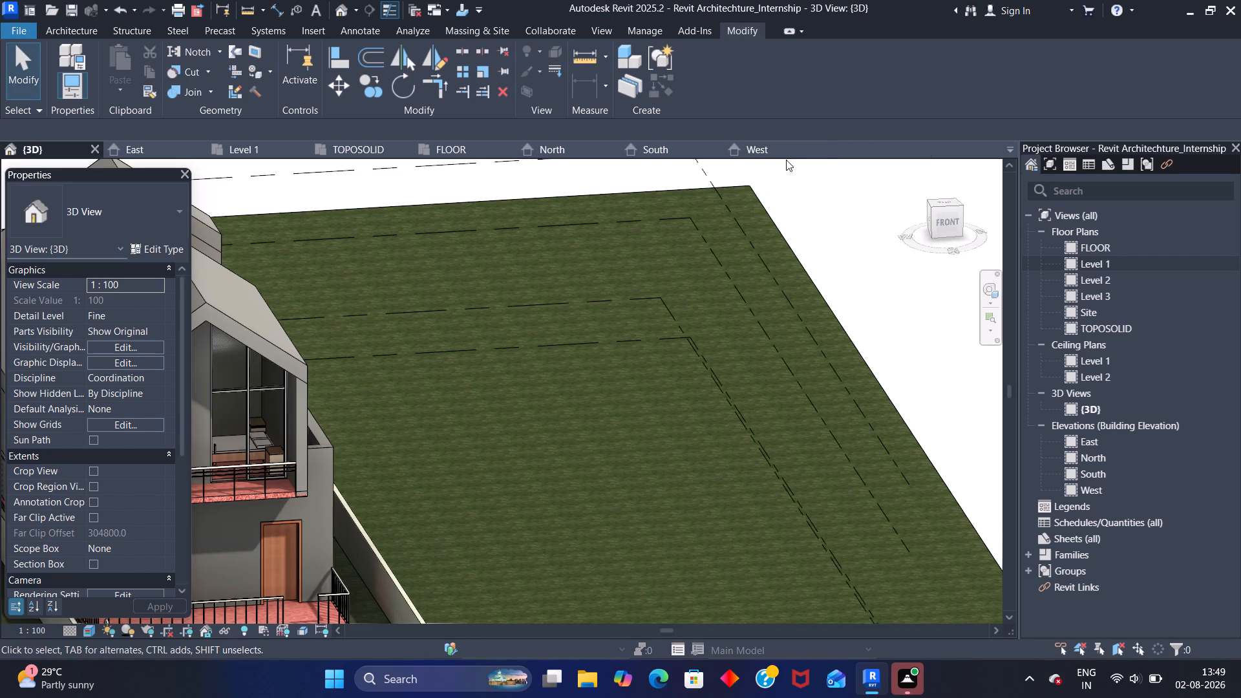
left_click(816, 149)
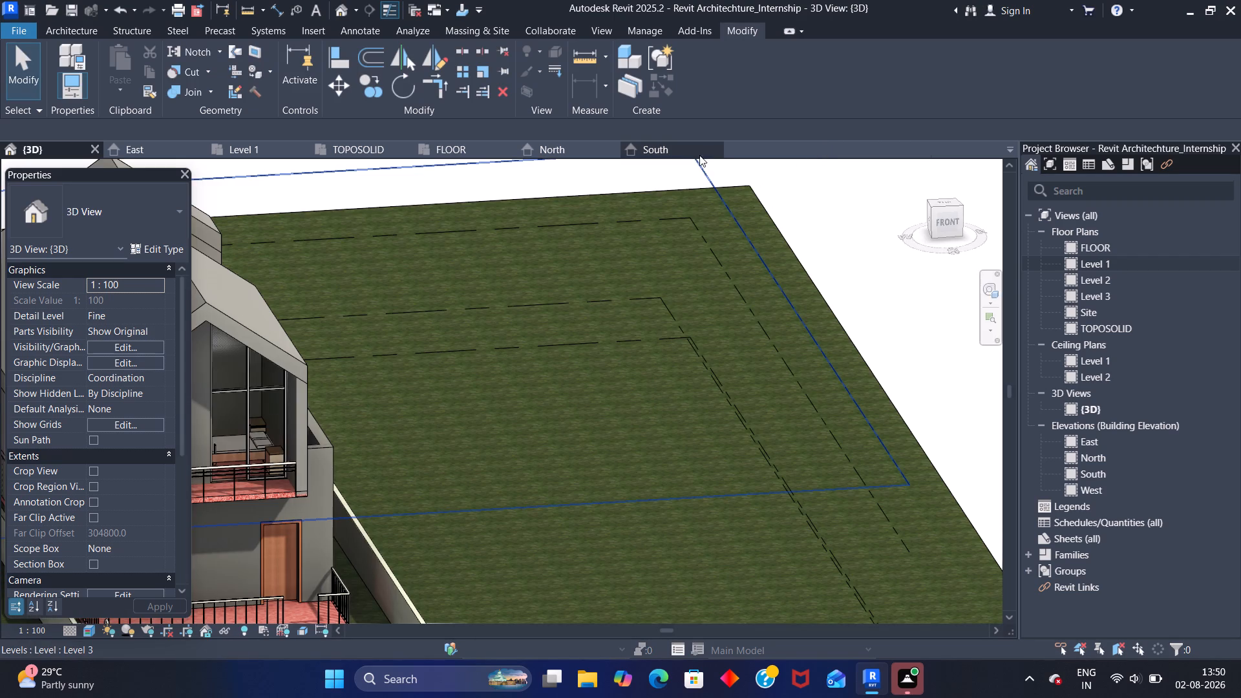
left_click(710, 150)
left_click(608, 143)
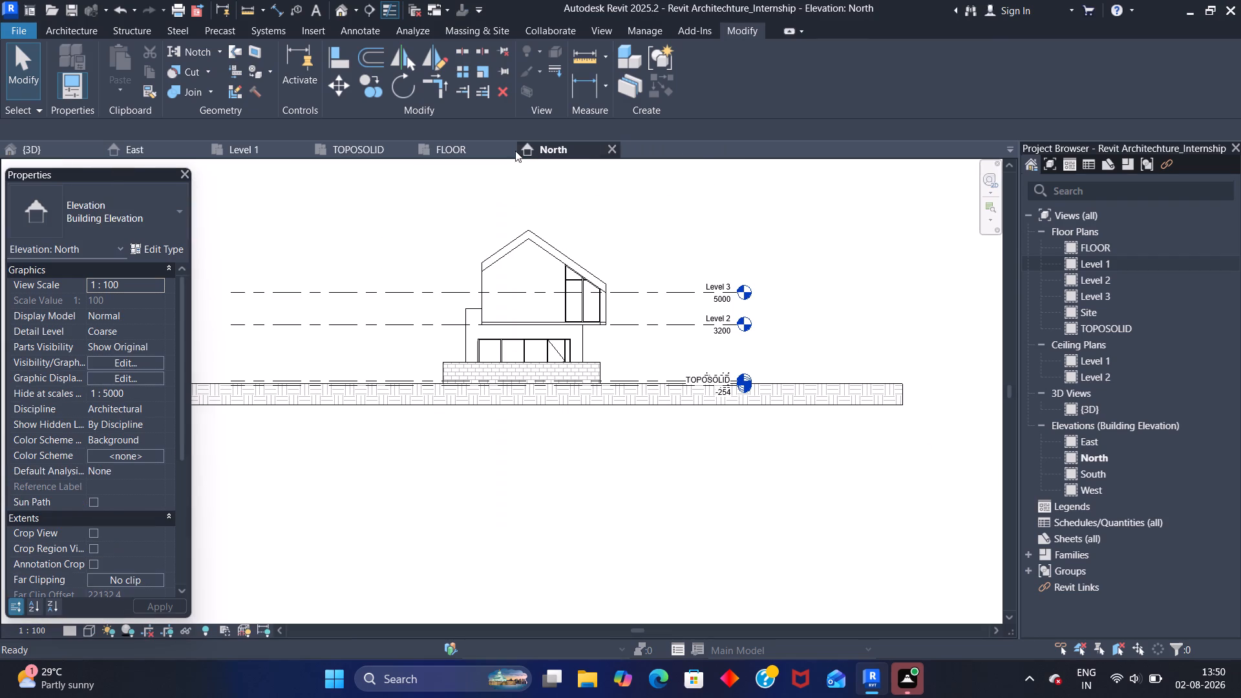
left_click(199, 147)
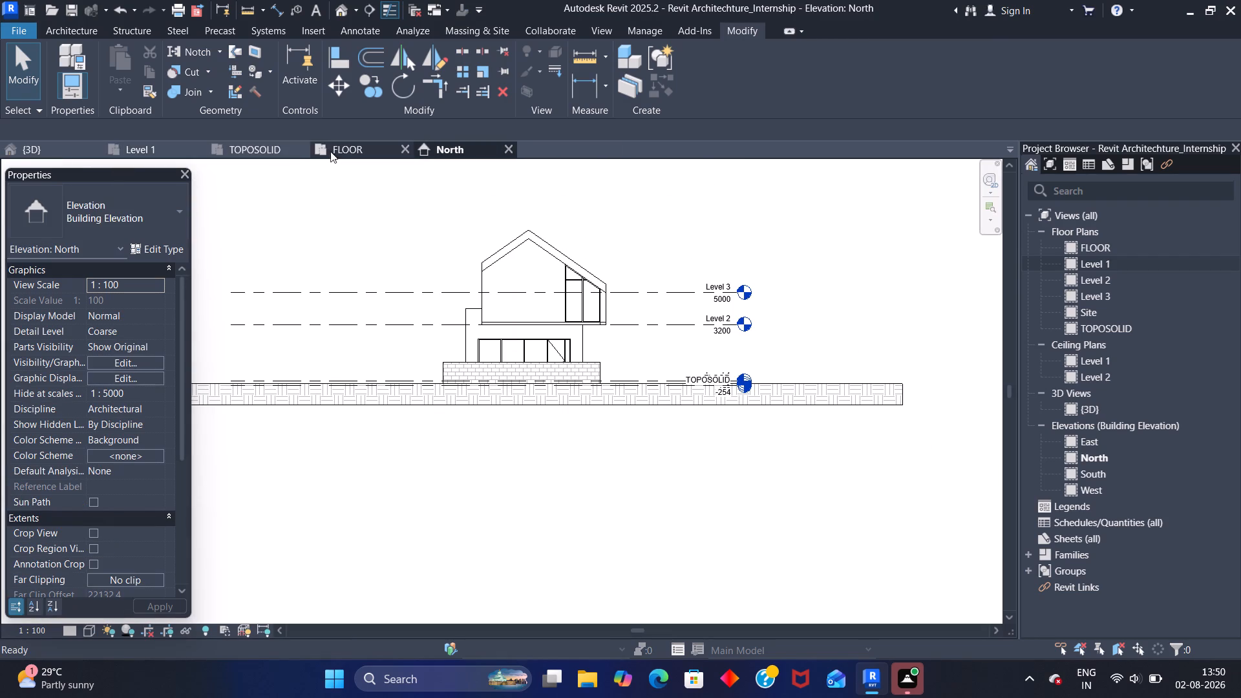
left_click(299, 147)
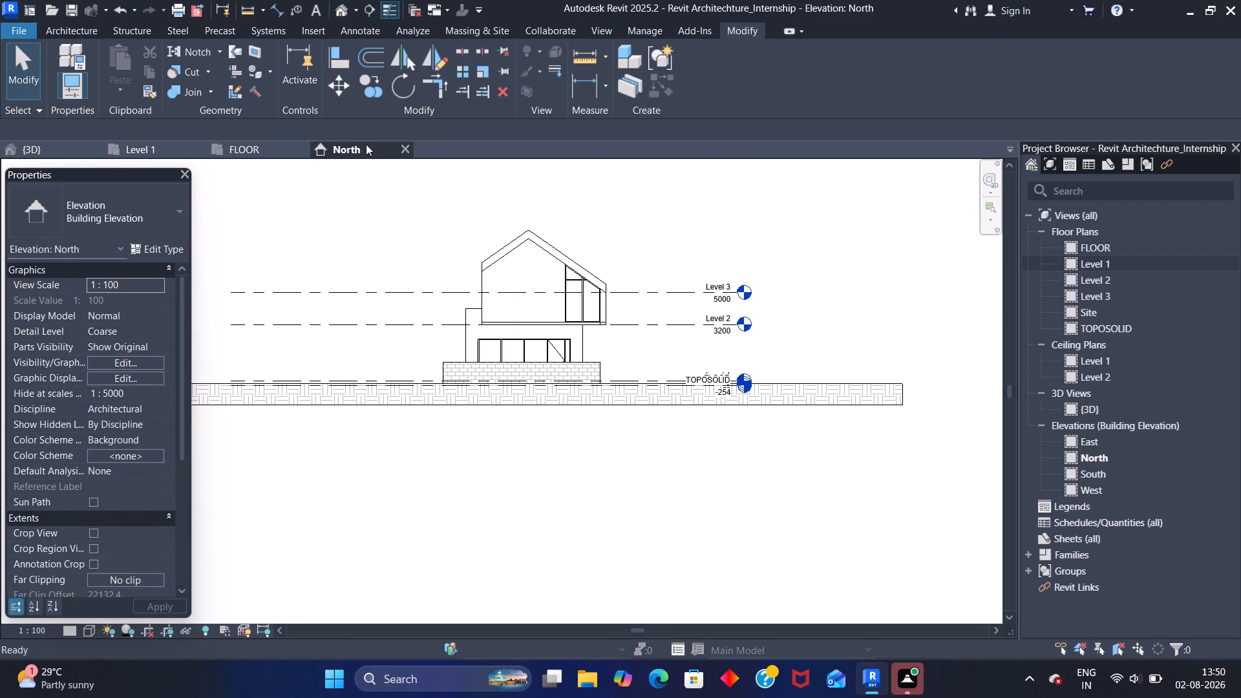
left_click(404, 147)
left_click(304, 149)
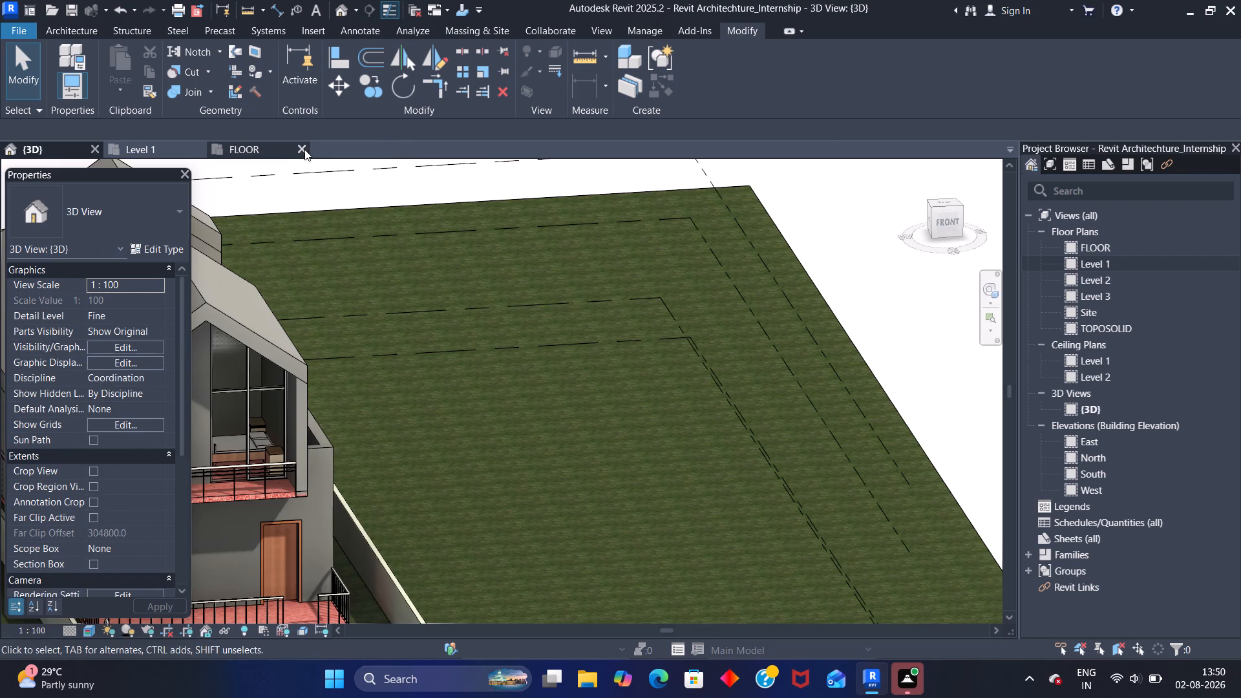
left_click(198, 146)
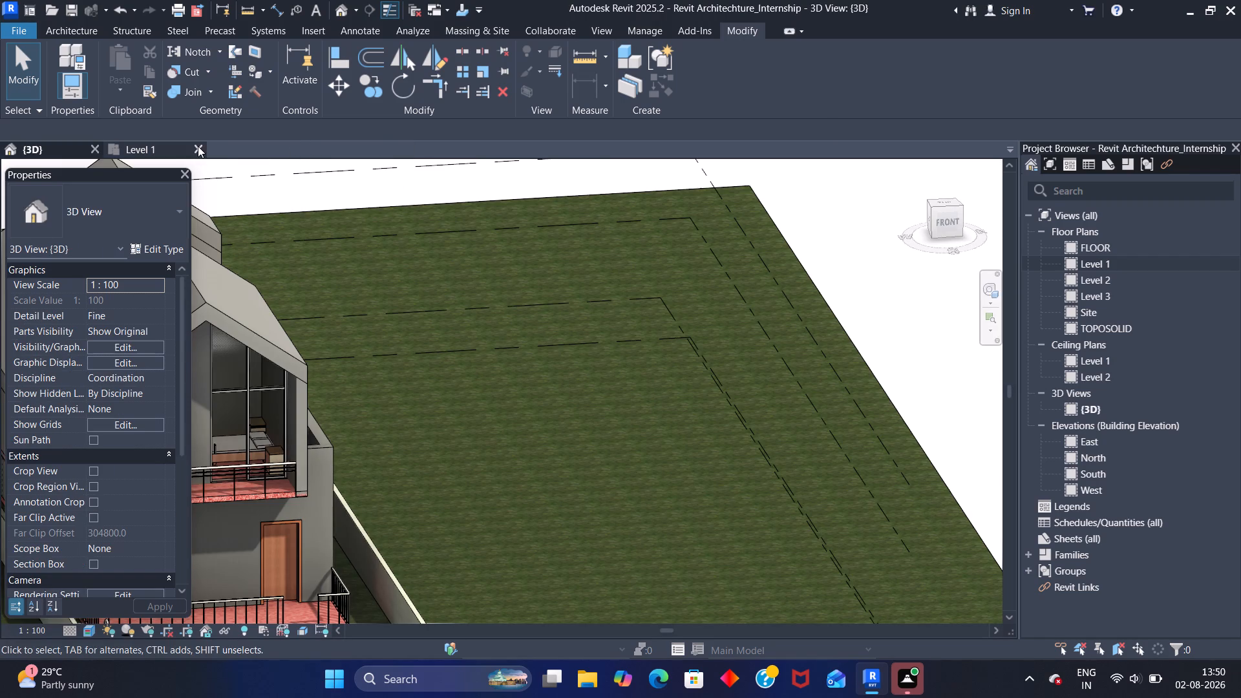
Exit the program, saving the changes to the Revit Architechture_Internship project.
left_click(1226, 13)
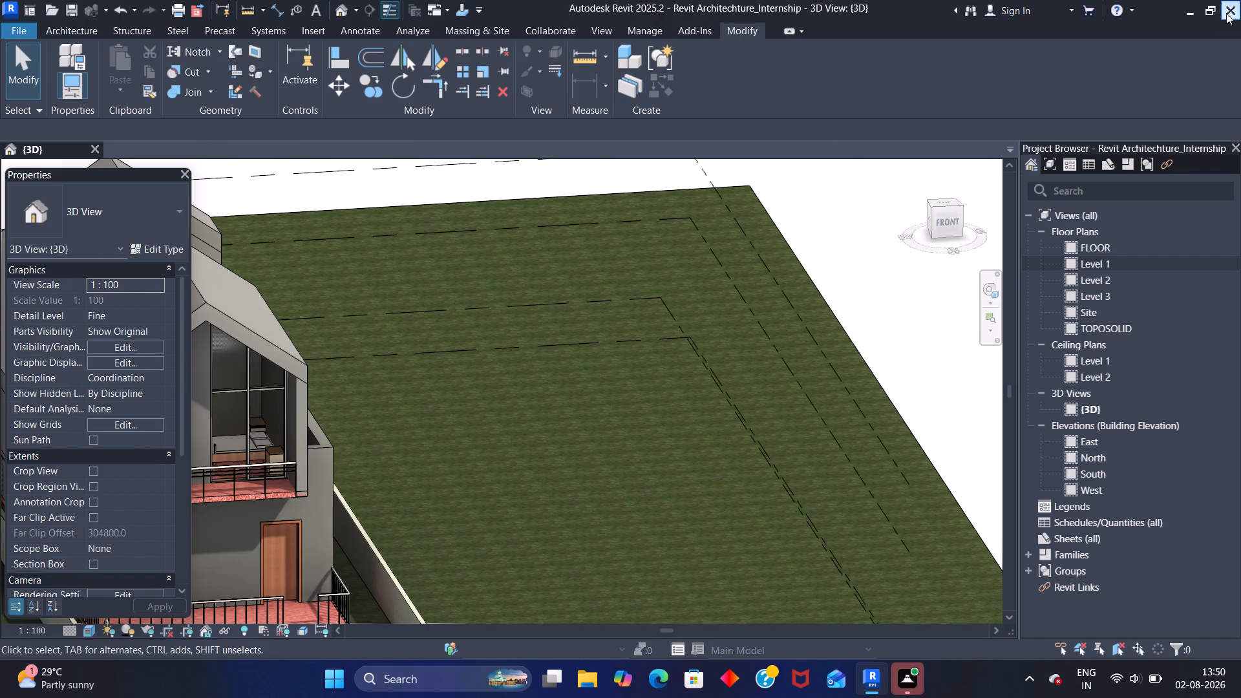
left_click(602, 347)
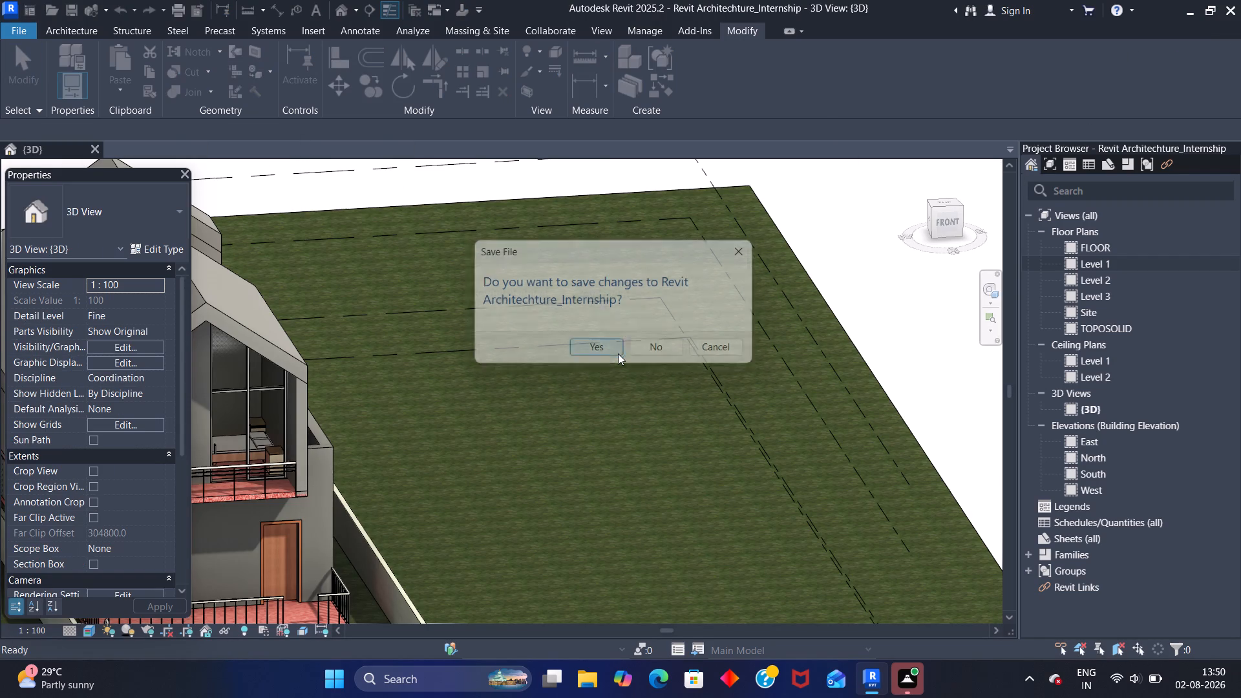
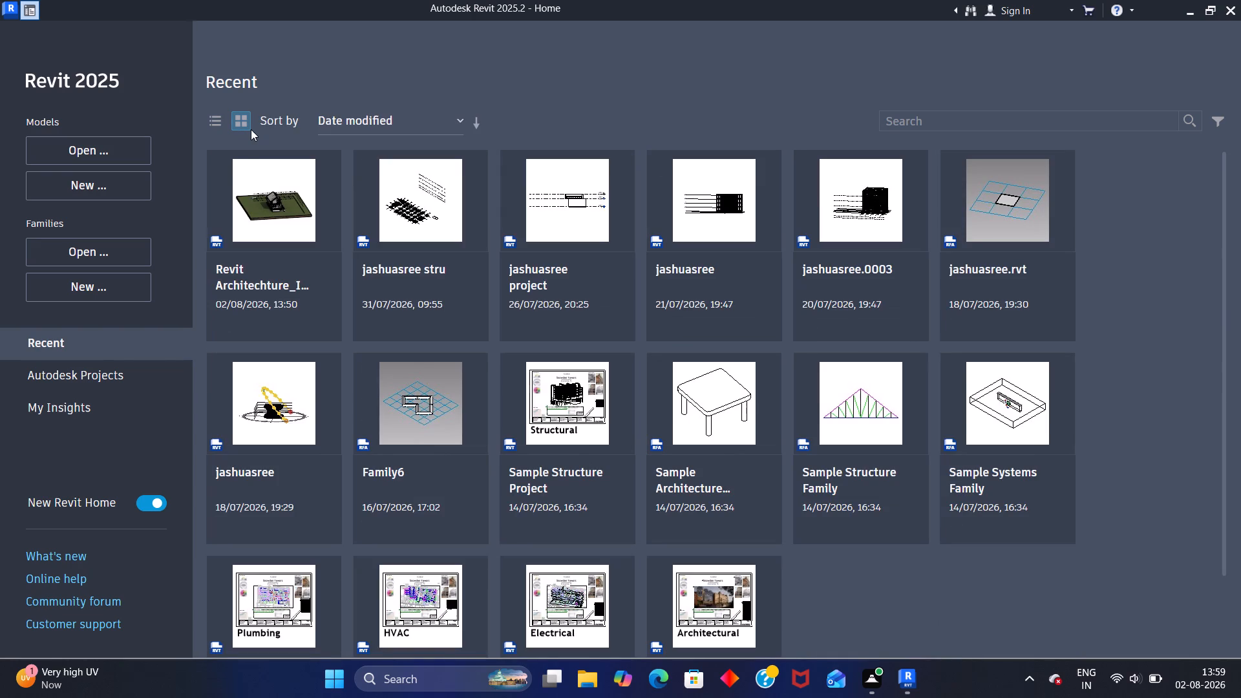
Reopen the recent Revit Architechture_Internship project and open its Level 1 floor plan.
left_click(259, 182)
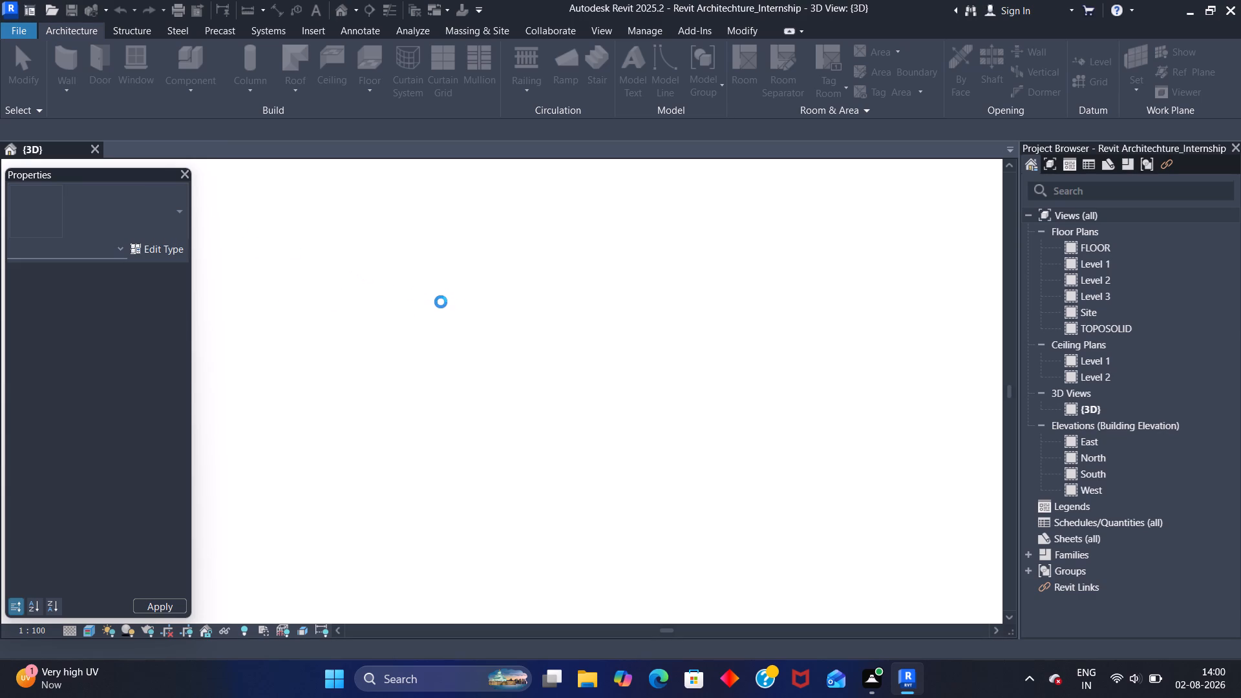
scroll(427, 293, "up", 1)
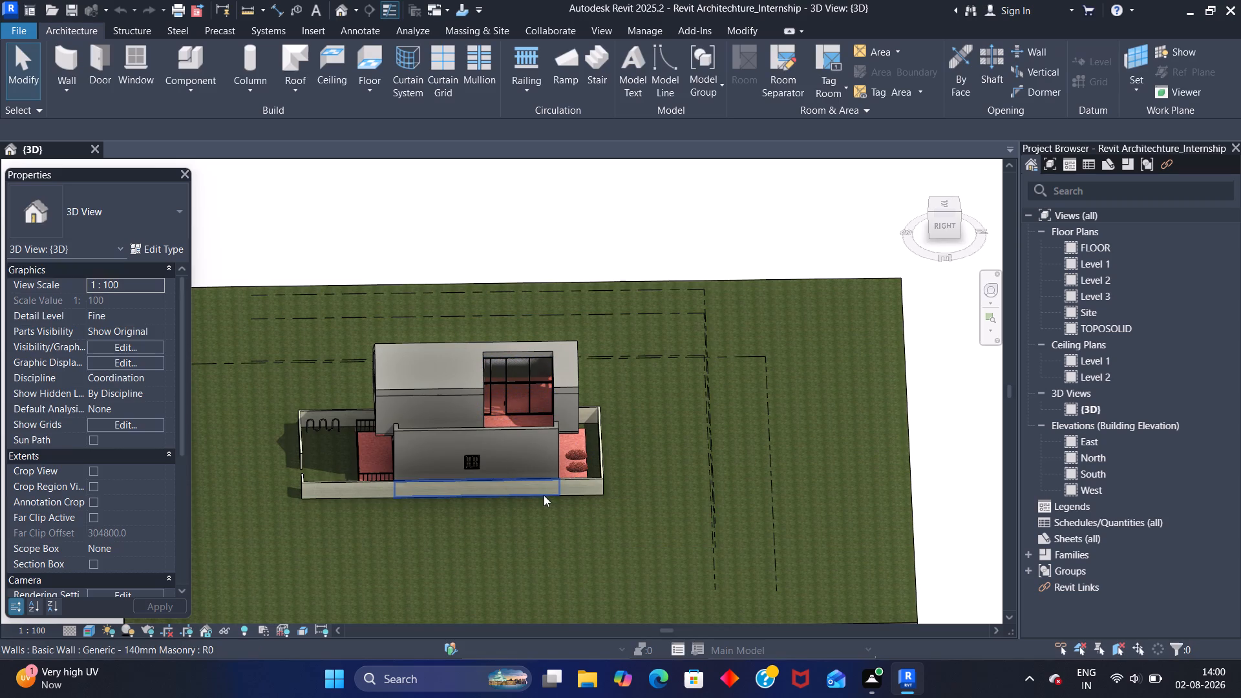
double_click(1091, 258)
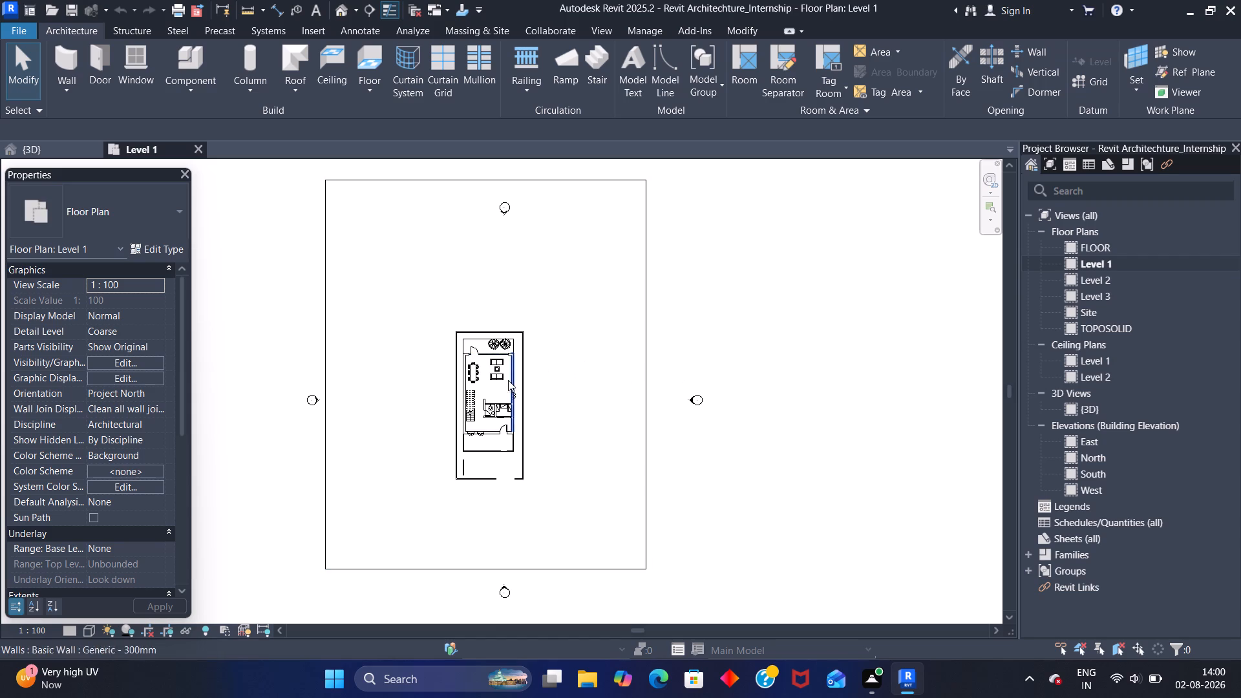
Start a Split Face boundary sketch on the house's Level 1 floor slab.
scroll(532, 414, "up", 7)
middle_click_drag(540, 399, 597, 286)
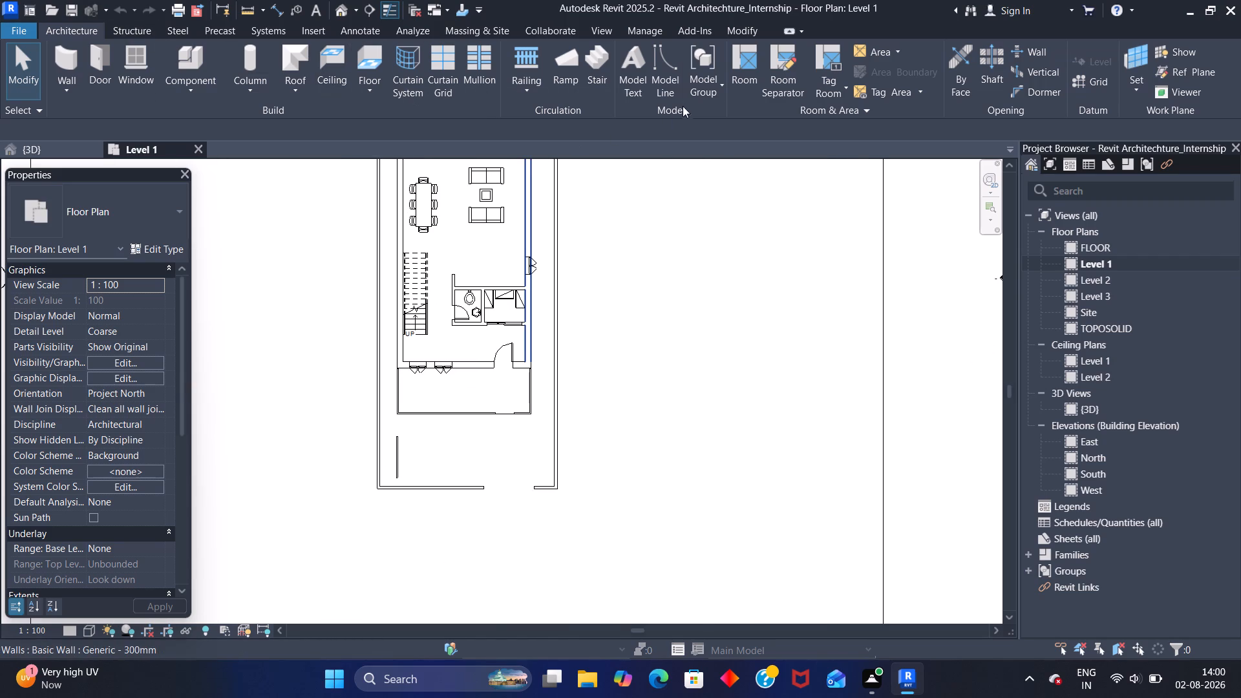
left_click(741, 25)
left_click(252, 48)
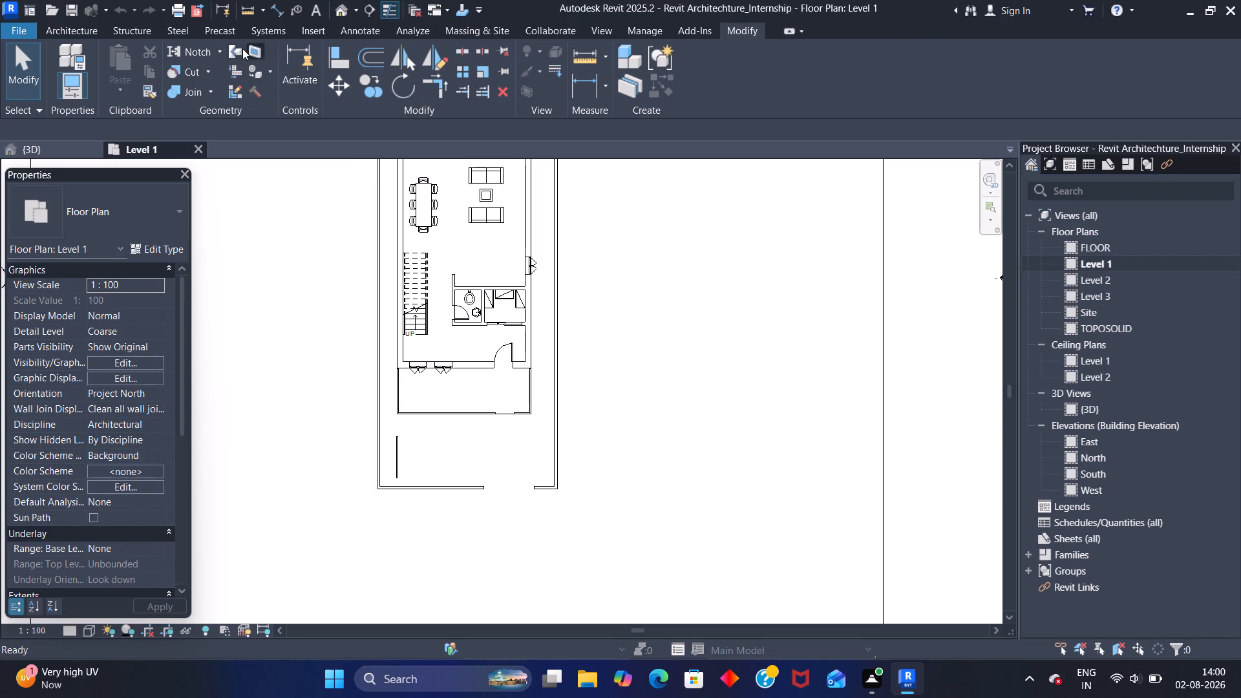
middle_click_drag(460, 252, 452, 418)
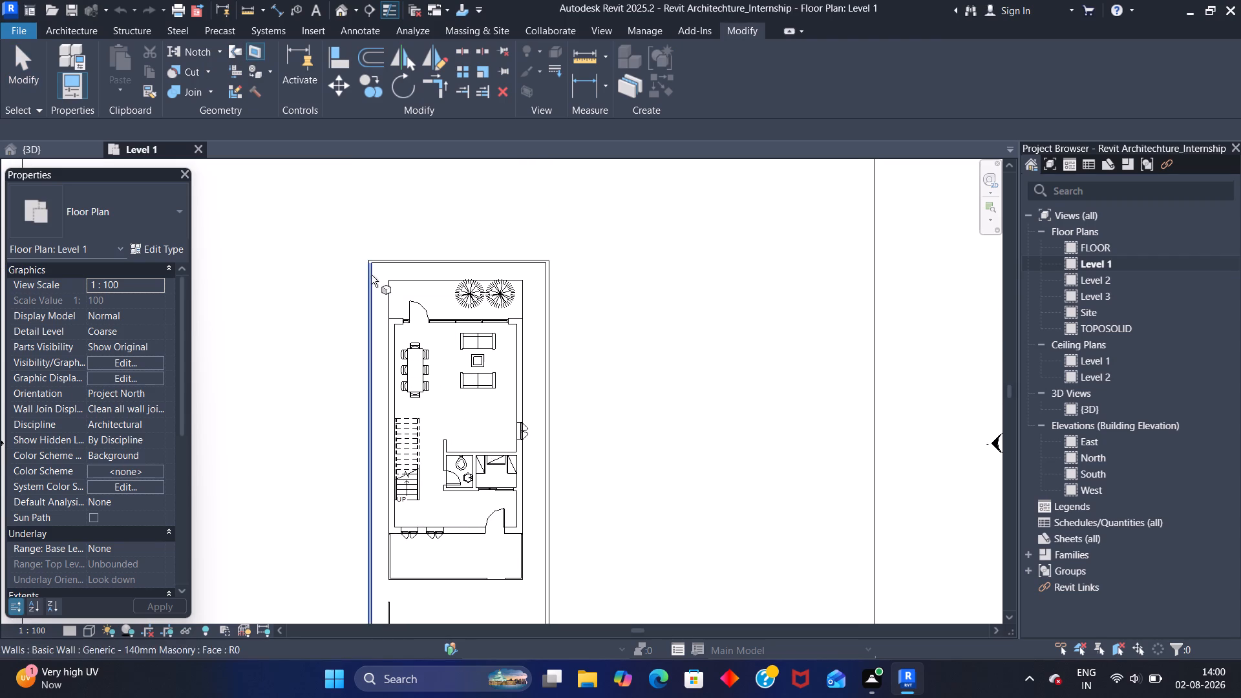
left_click(389, 279)
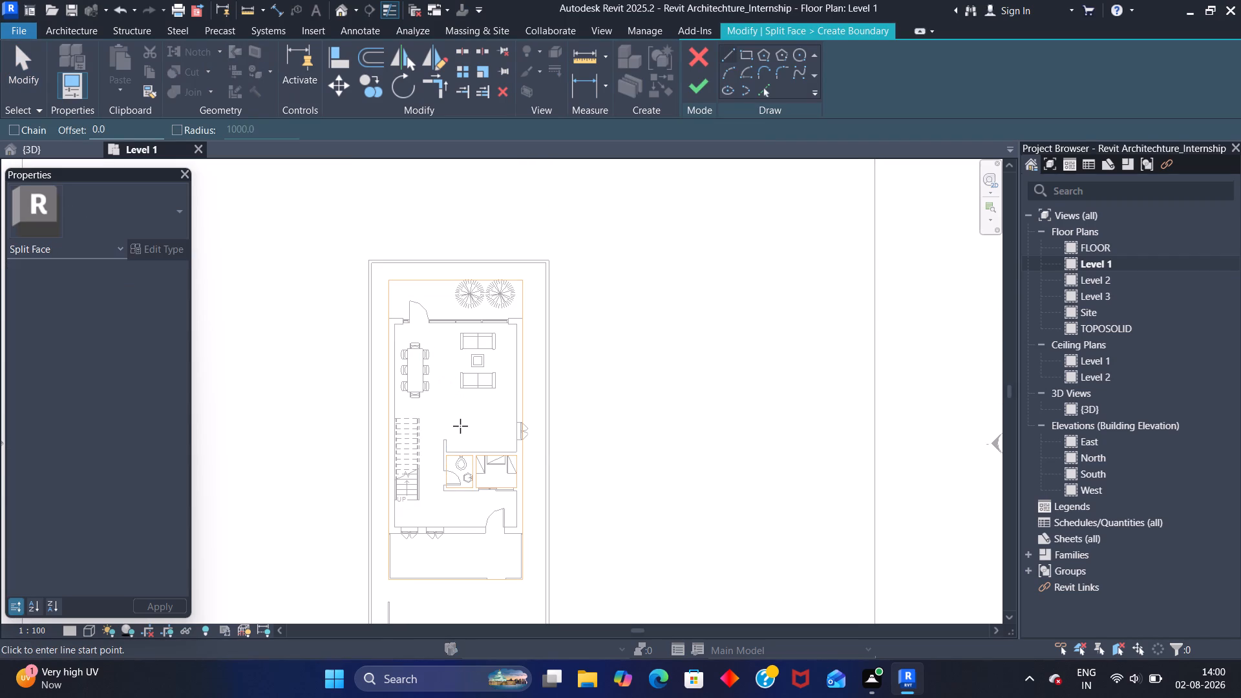
Set the split face boundary offset to 2 mm for sketching around the toilet room.
scroll(467, 439, "up", 4)
middle_click_drag(463, 420, 463, 231)
scroll(438, 324, "up", 7)
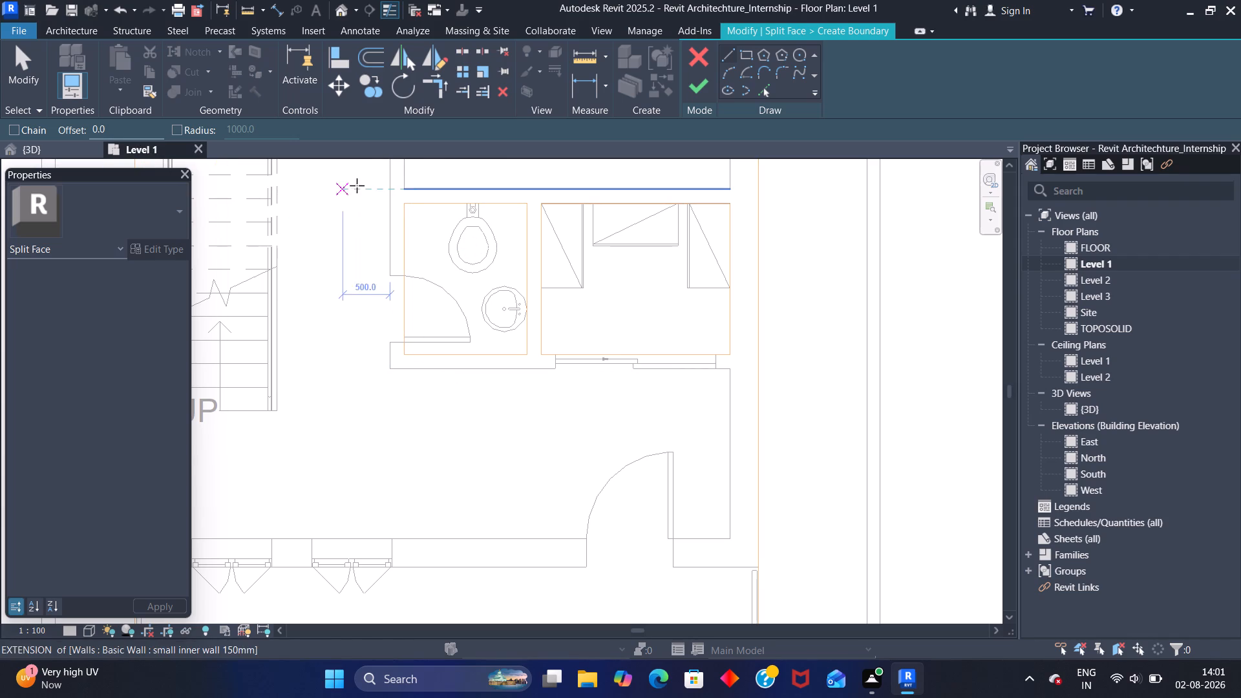
scroll(407, 208, "up", 1)
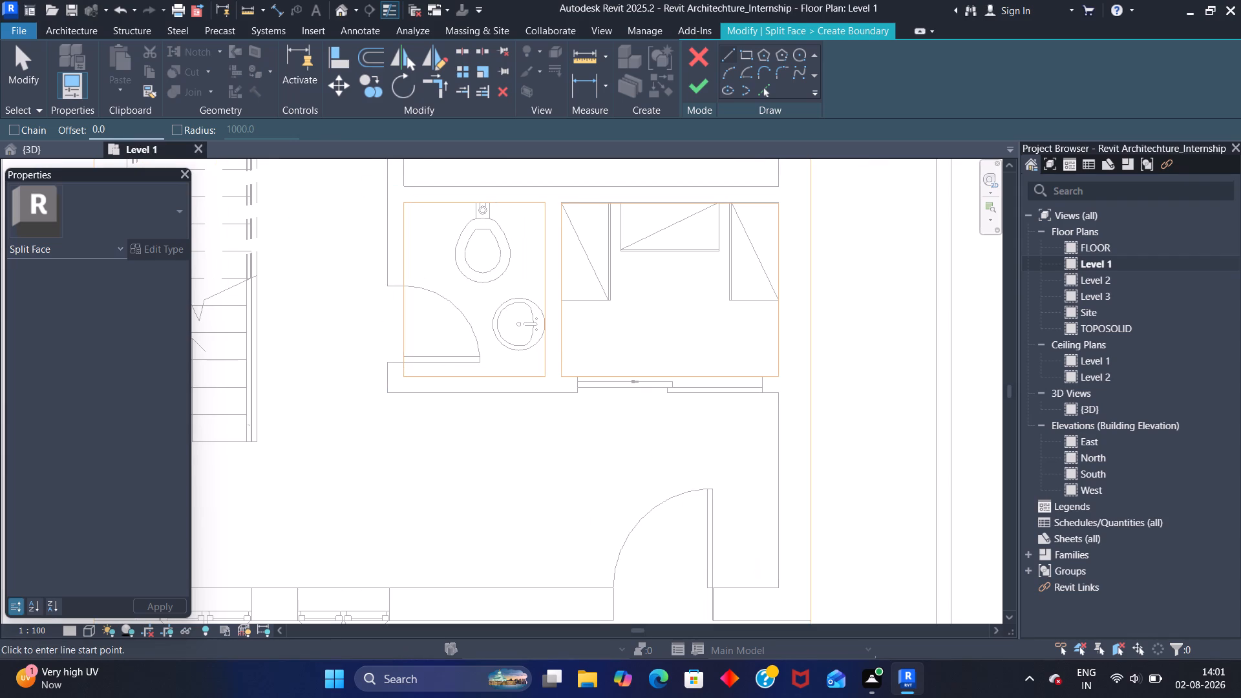
left_click_drag(112, 131, 59, 122)
key("2")
type("MM")
key("Return")
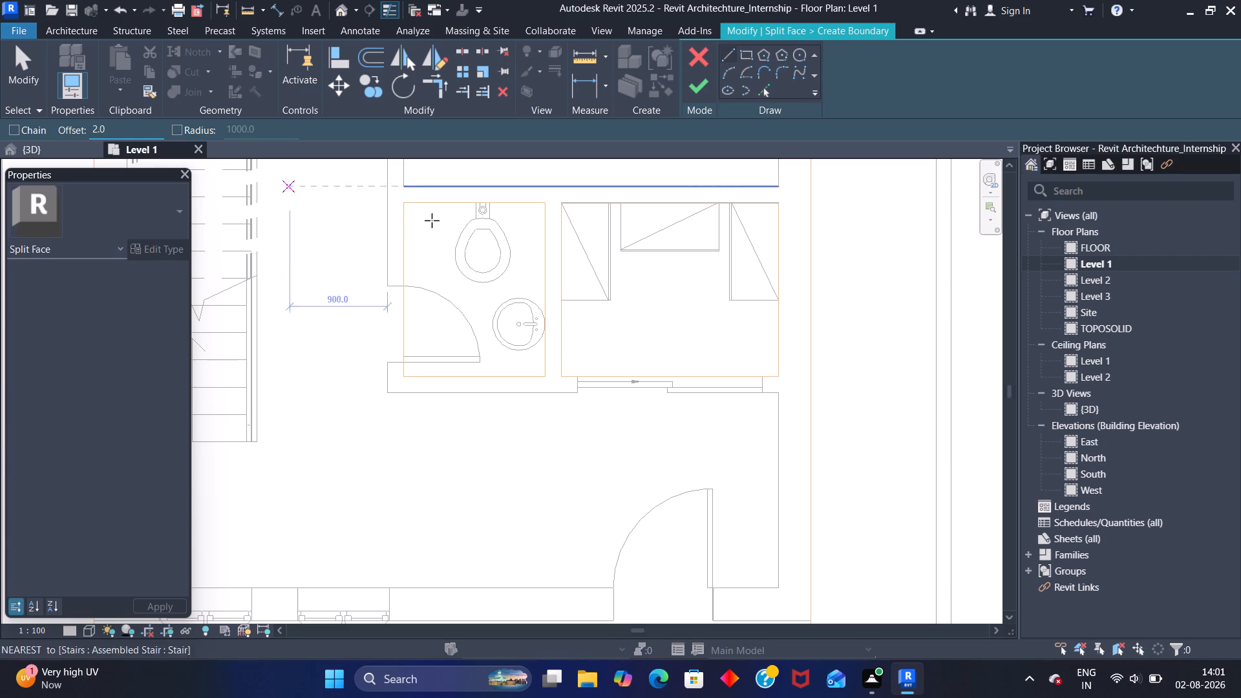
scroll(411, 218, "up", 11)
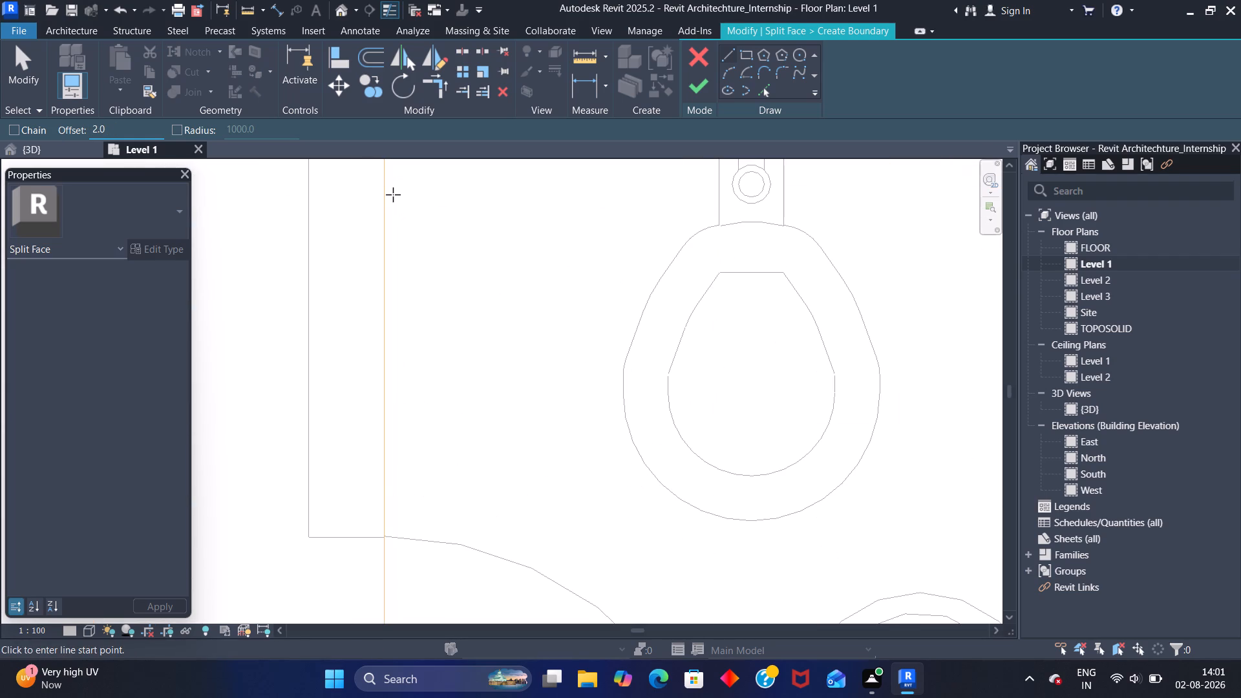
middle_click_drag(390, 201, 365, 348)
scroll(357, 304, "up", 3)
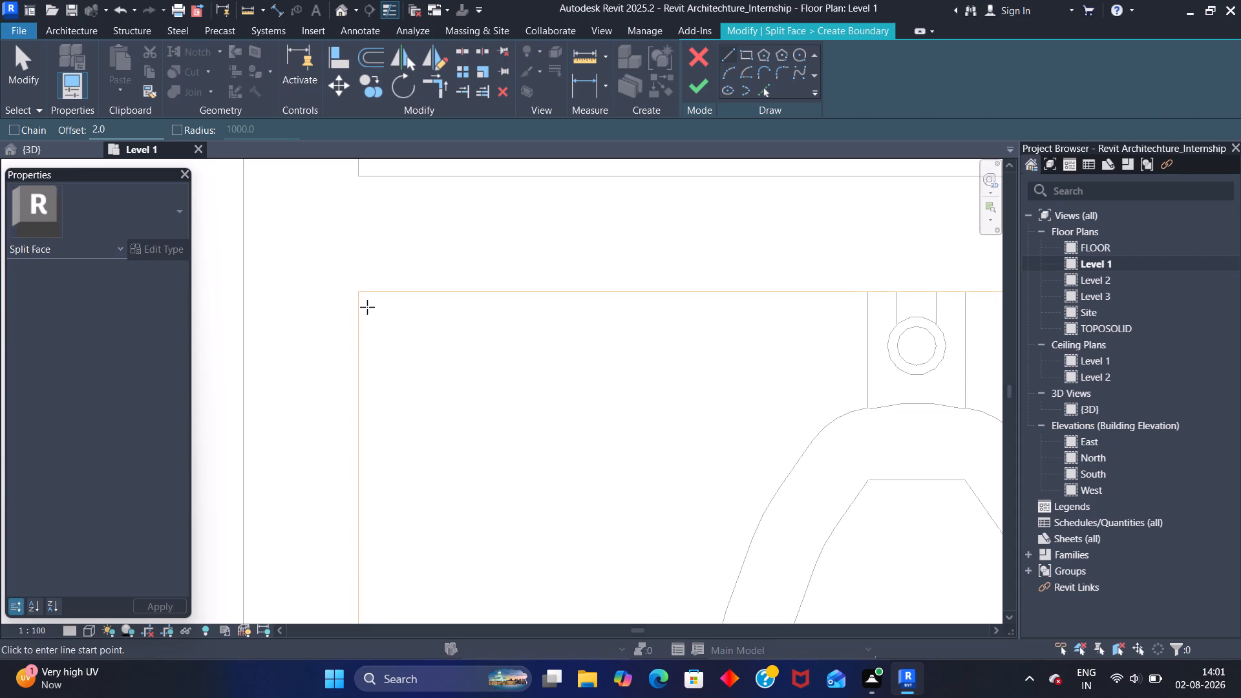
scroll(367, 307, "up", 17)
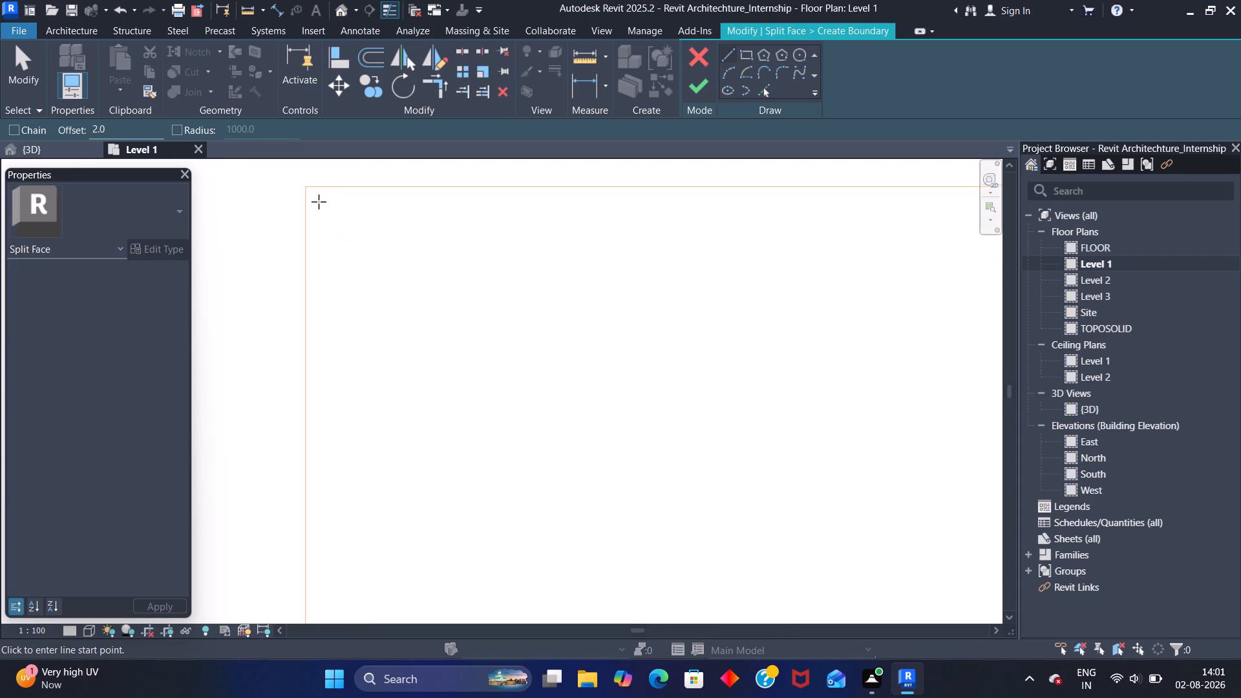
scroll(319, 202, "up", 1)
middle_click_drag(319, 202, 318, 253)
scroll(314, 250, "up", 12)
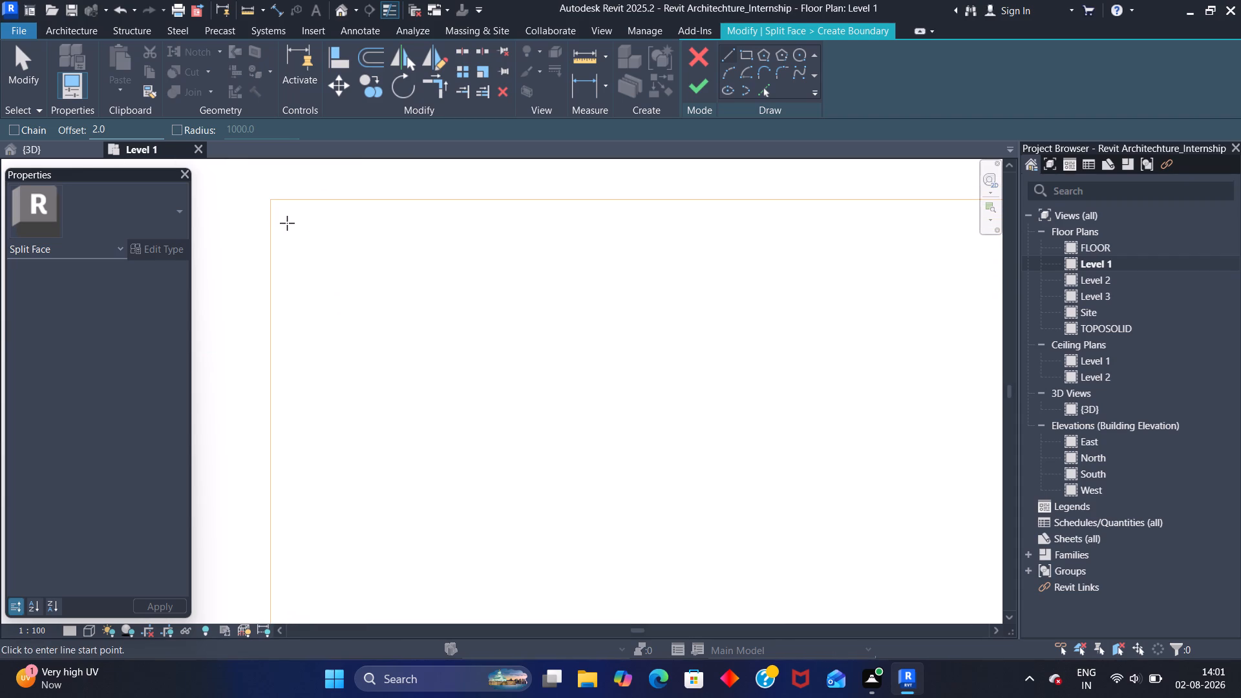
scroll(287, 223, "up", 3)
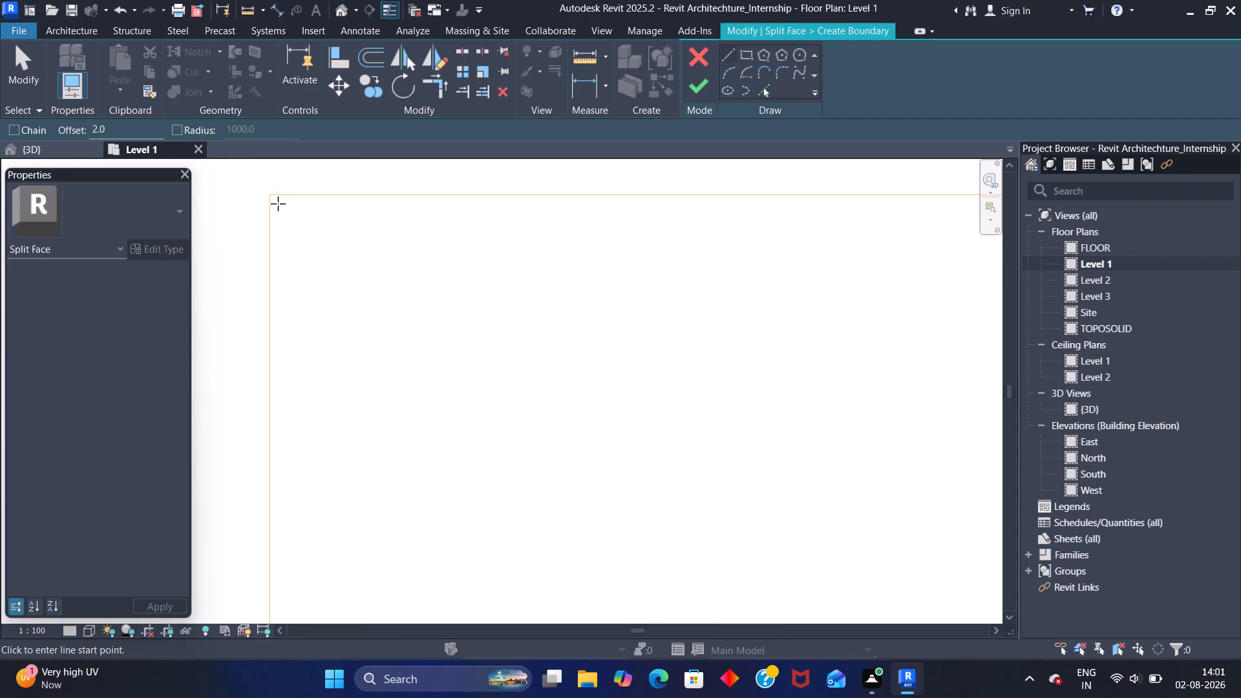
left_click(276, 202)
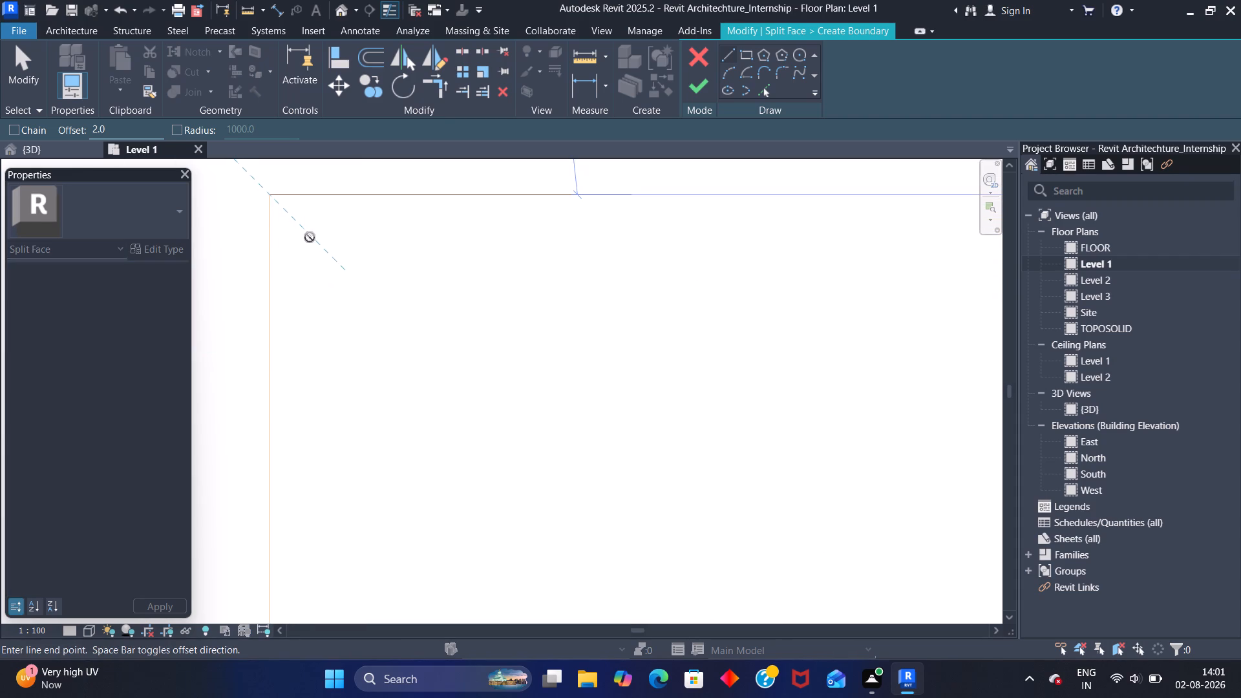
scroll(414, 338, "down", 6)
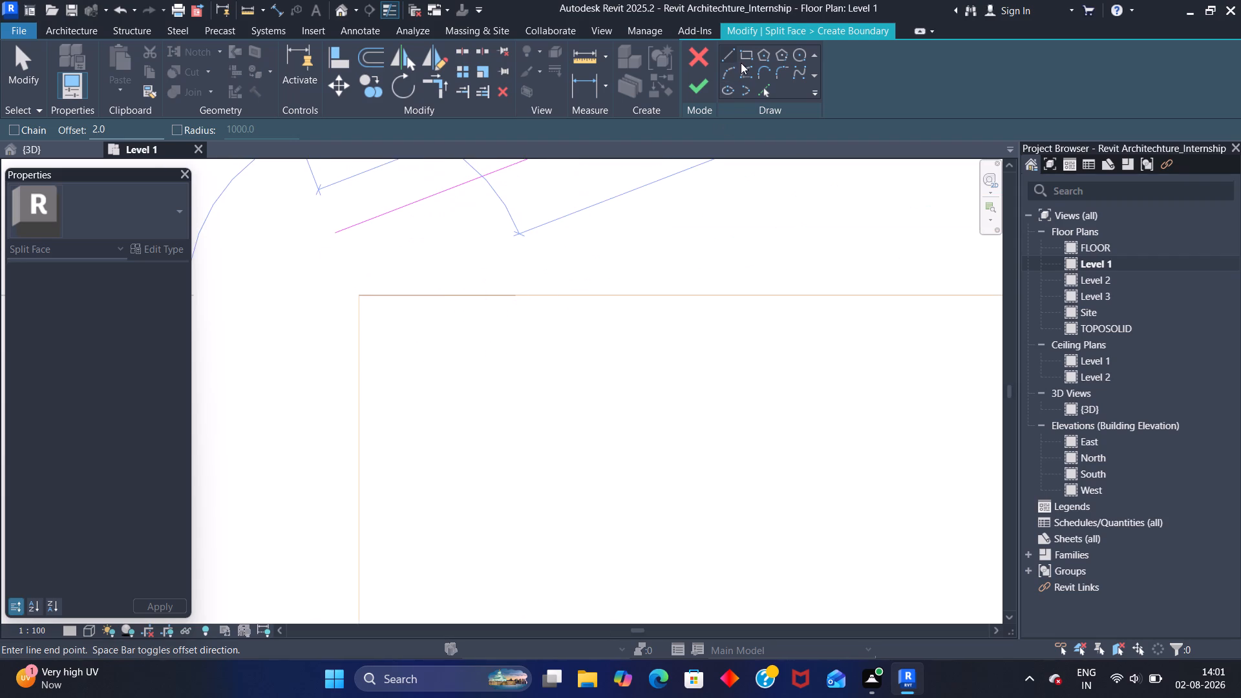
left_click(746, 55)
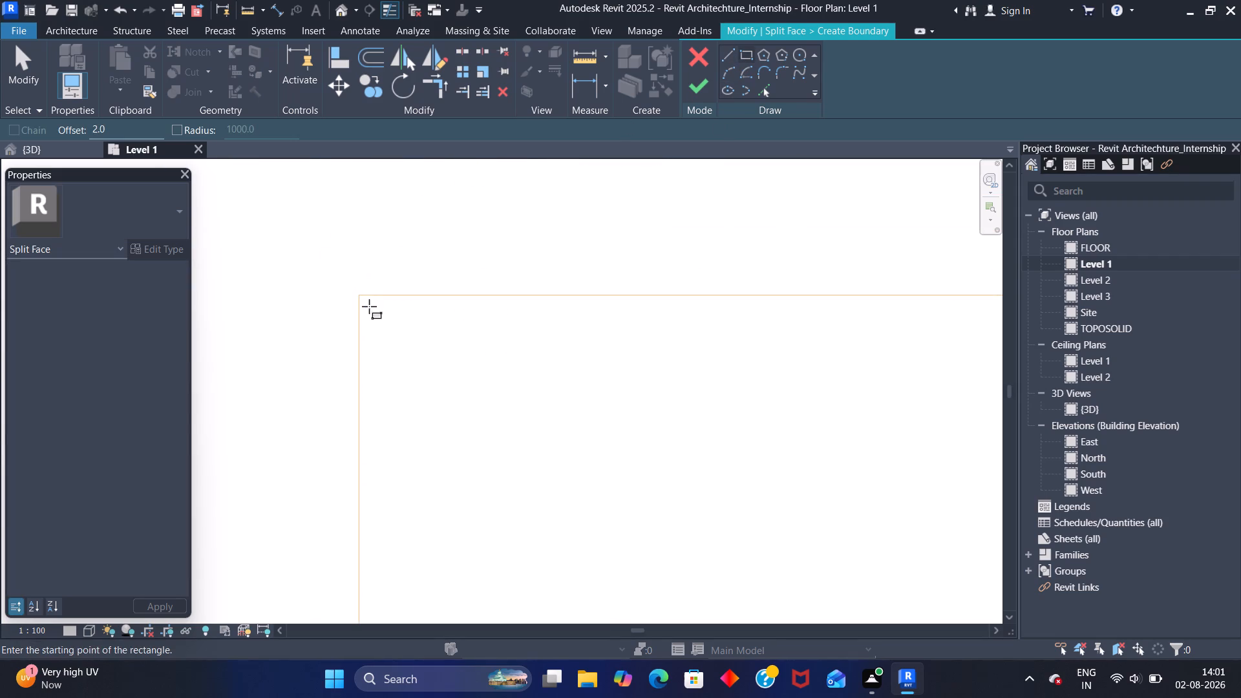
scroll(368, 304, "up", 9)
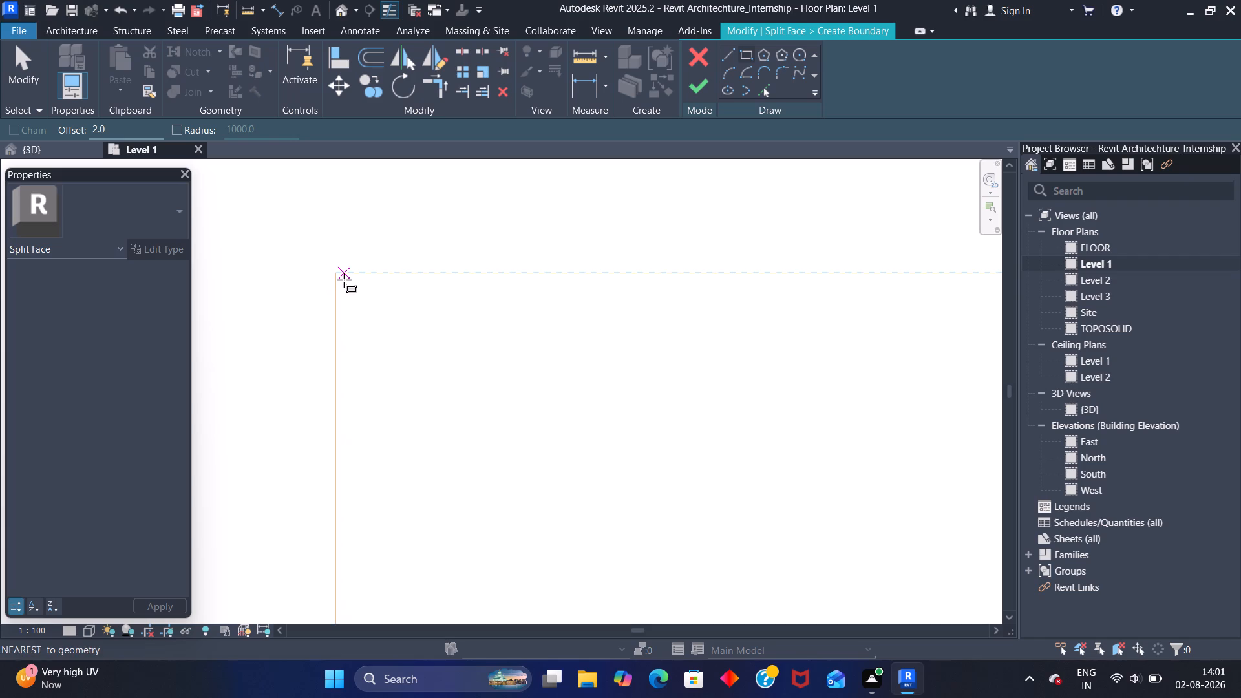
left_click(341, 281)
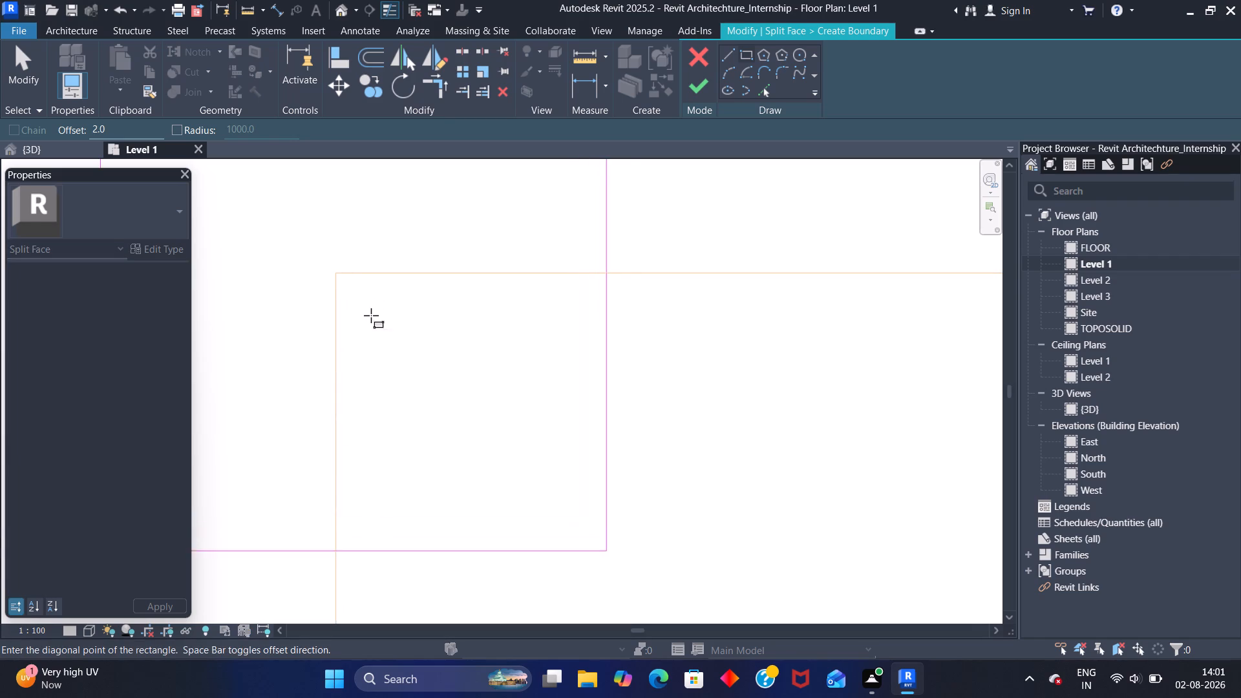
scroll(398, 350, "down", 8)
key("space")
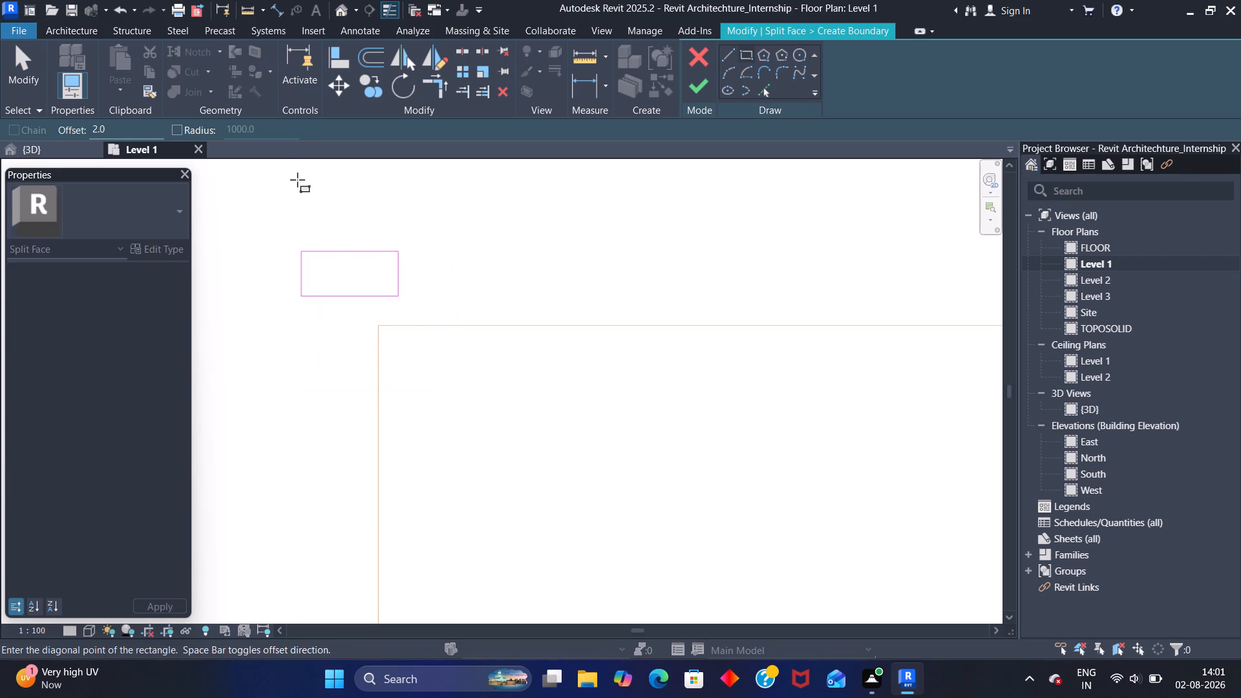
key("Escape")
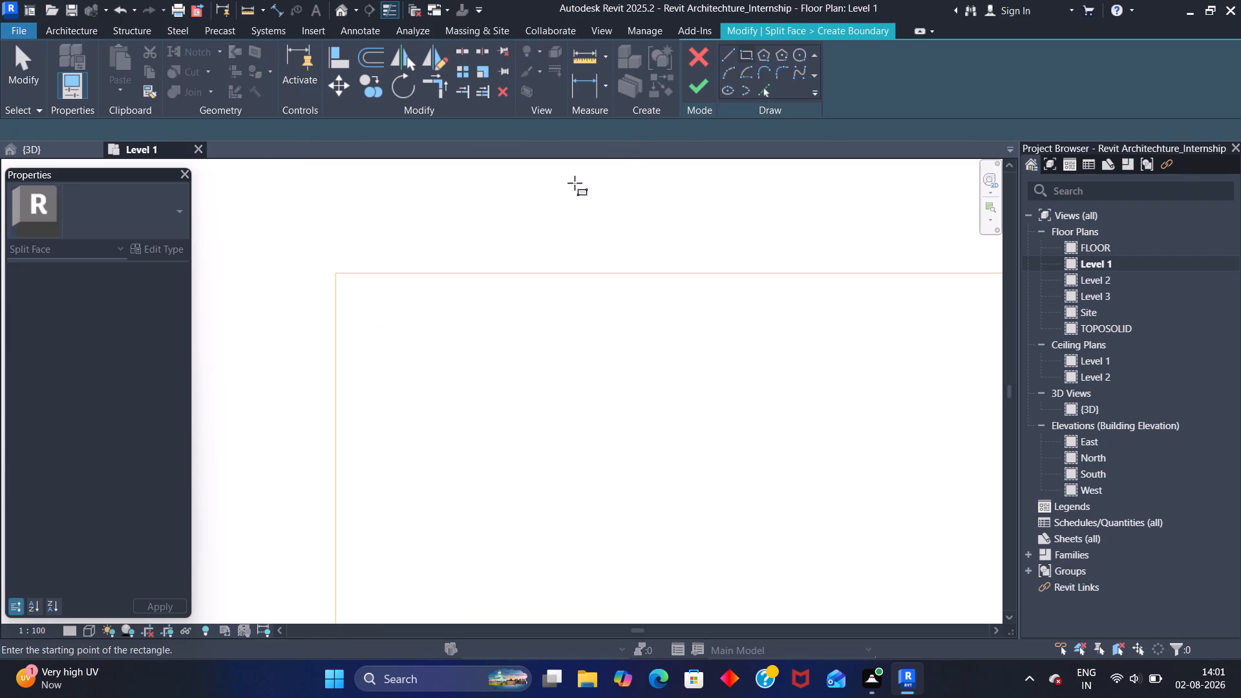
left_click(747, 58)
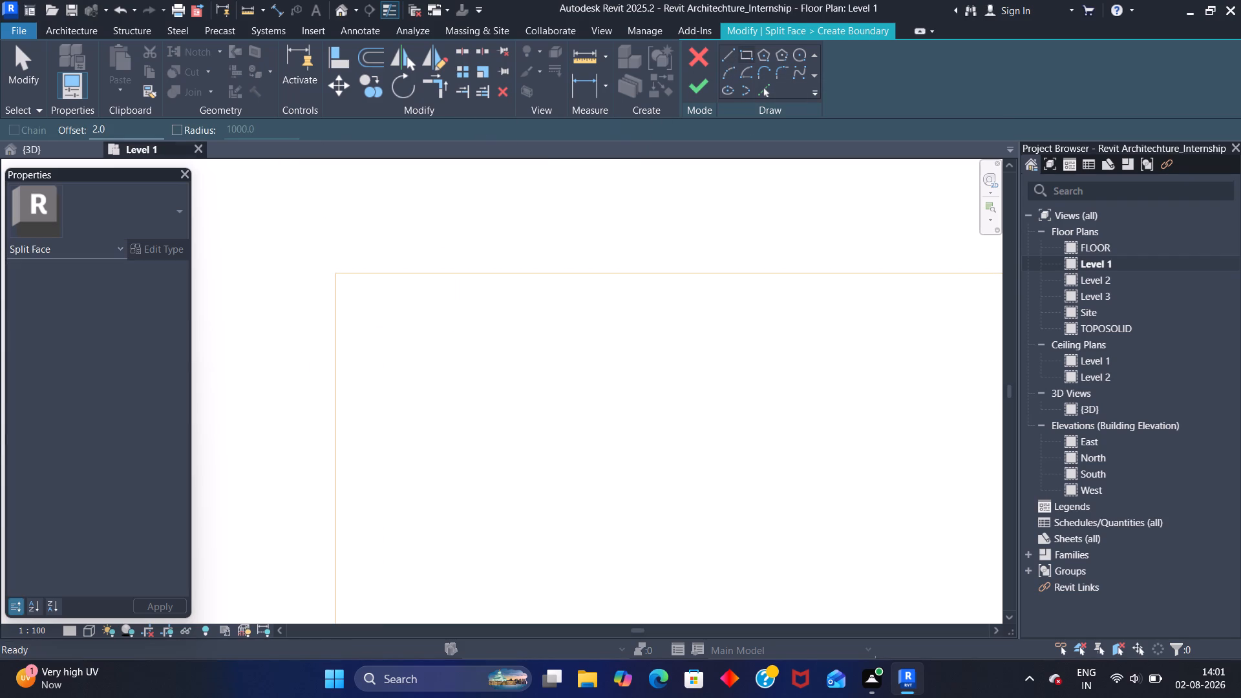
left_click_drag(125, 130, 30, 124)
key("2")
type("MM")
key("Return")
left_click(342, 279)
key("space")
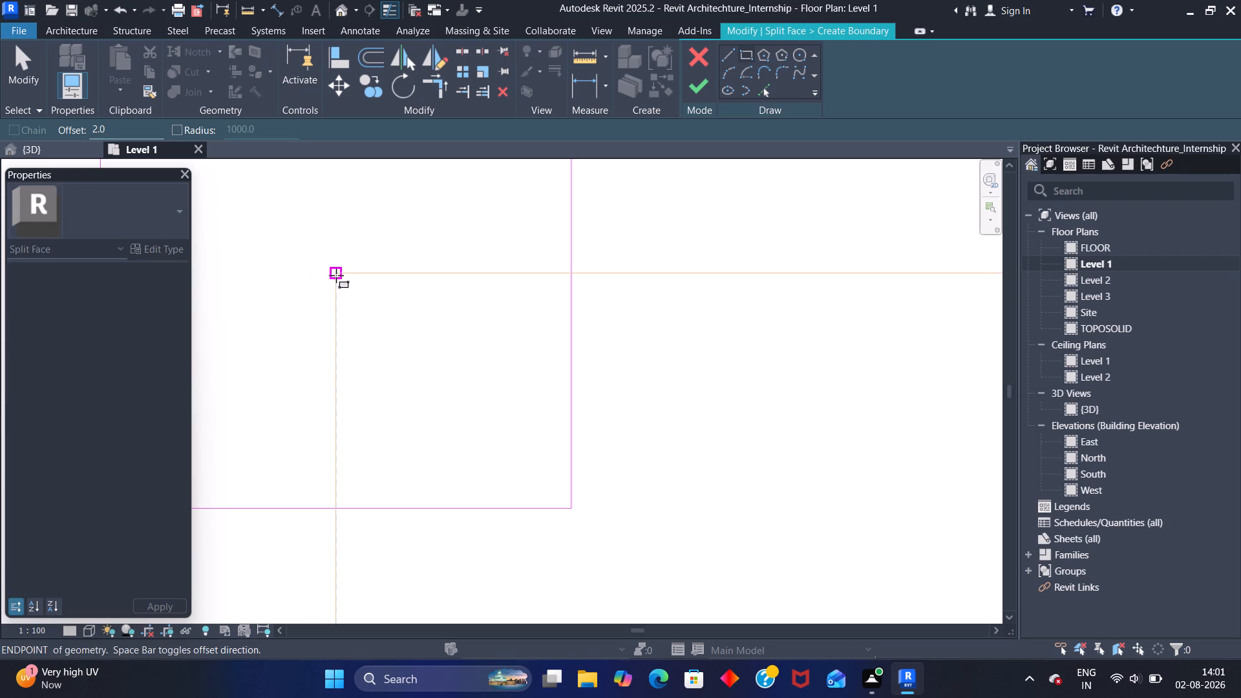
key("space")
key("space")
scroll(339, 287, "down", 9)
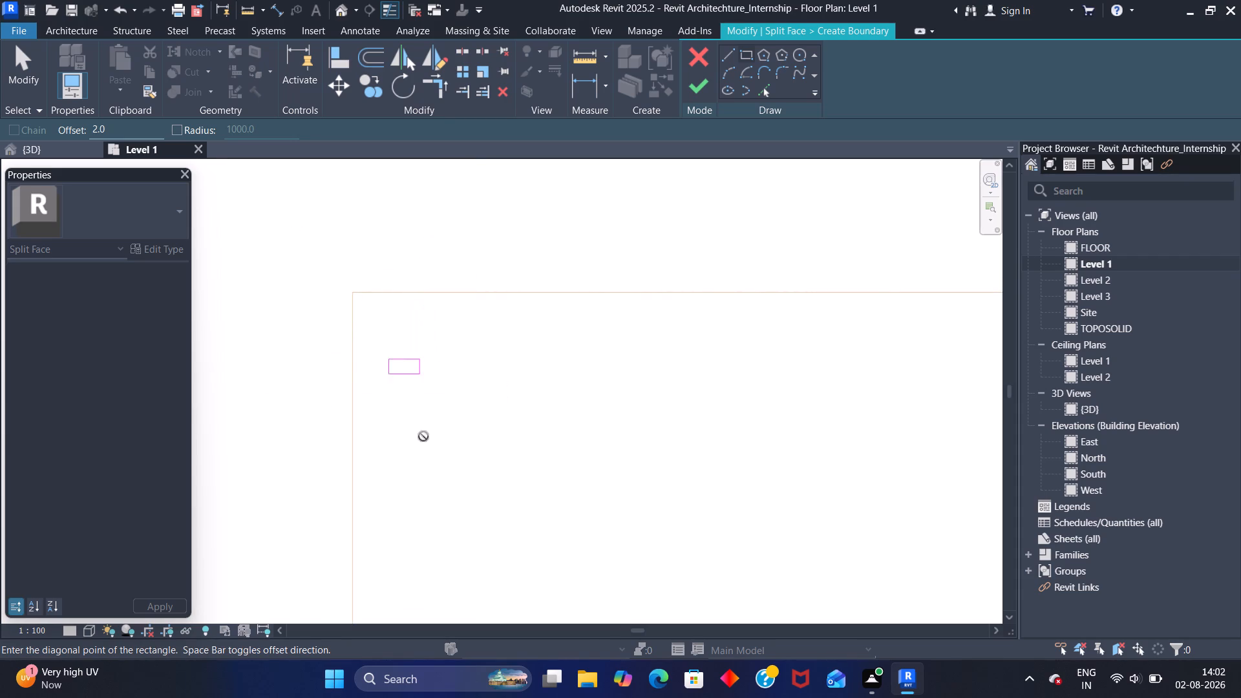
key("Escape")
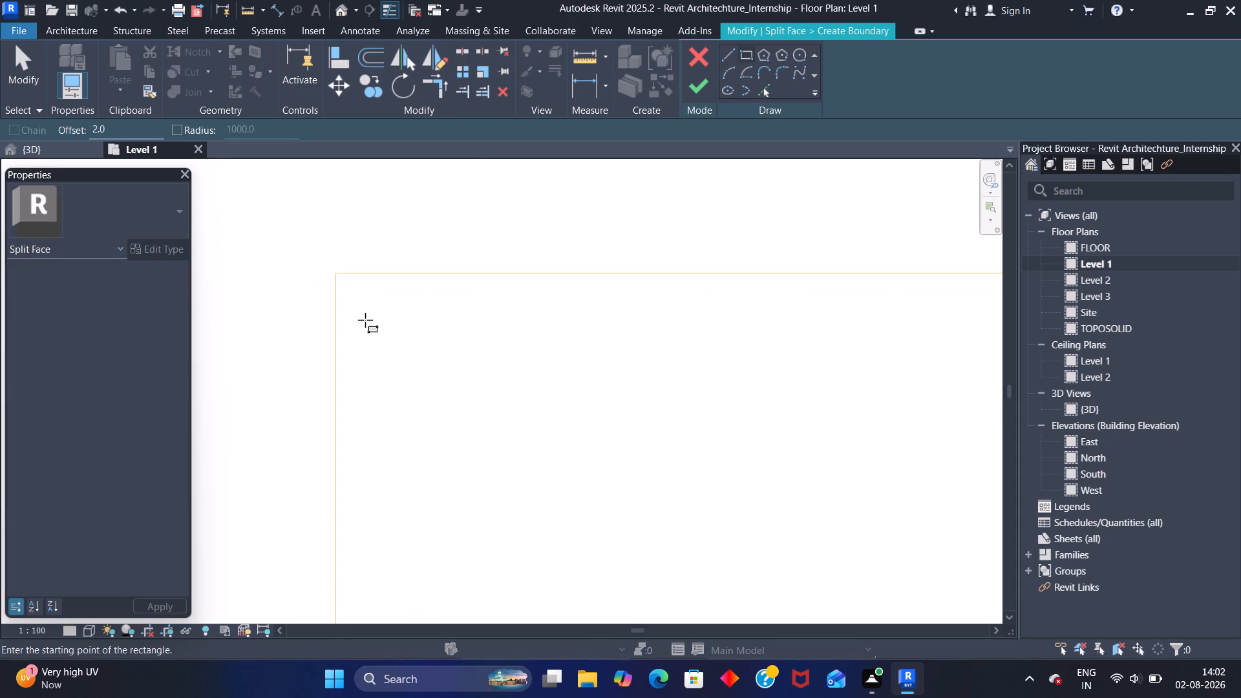
Sketch a rectangular split face boundary offset 2 mm inside the toilet room's edges, from corner to opposite corner, and finish the sketch.
left_click(748, 56)
scroll(346, 285, "up", 1)
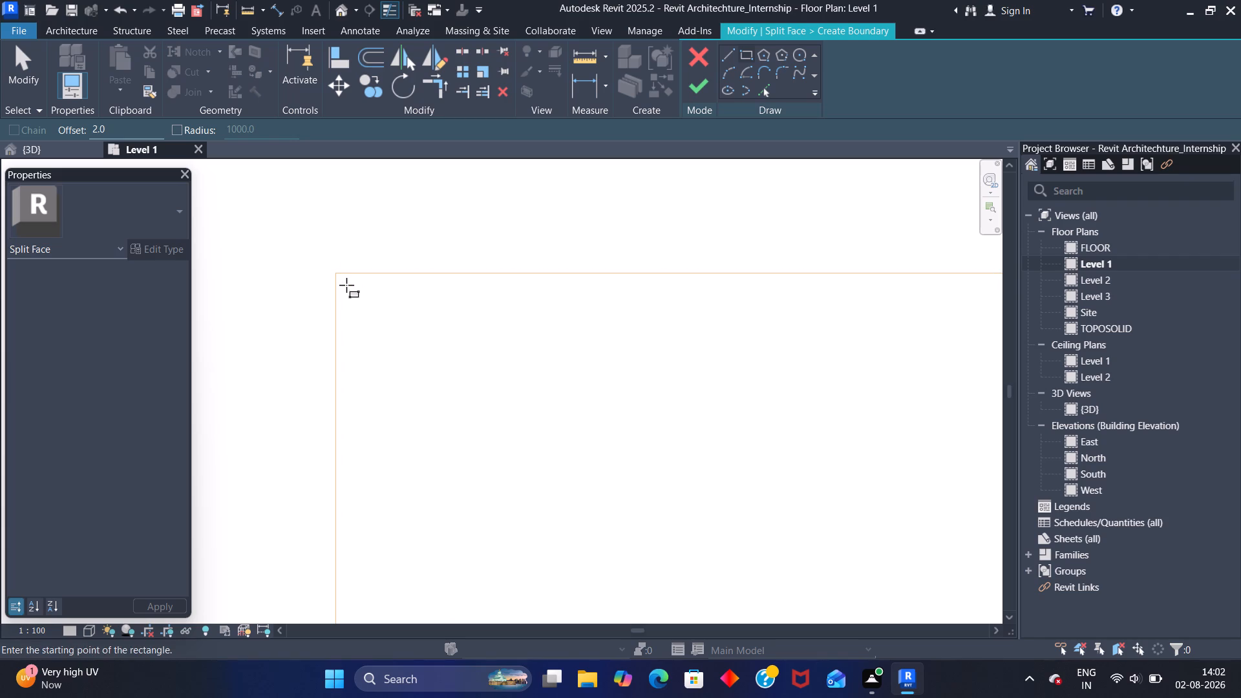
scroll(346, 285, "up", 1)
left_click(341, 278)
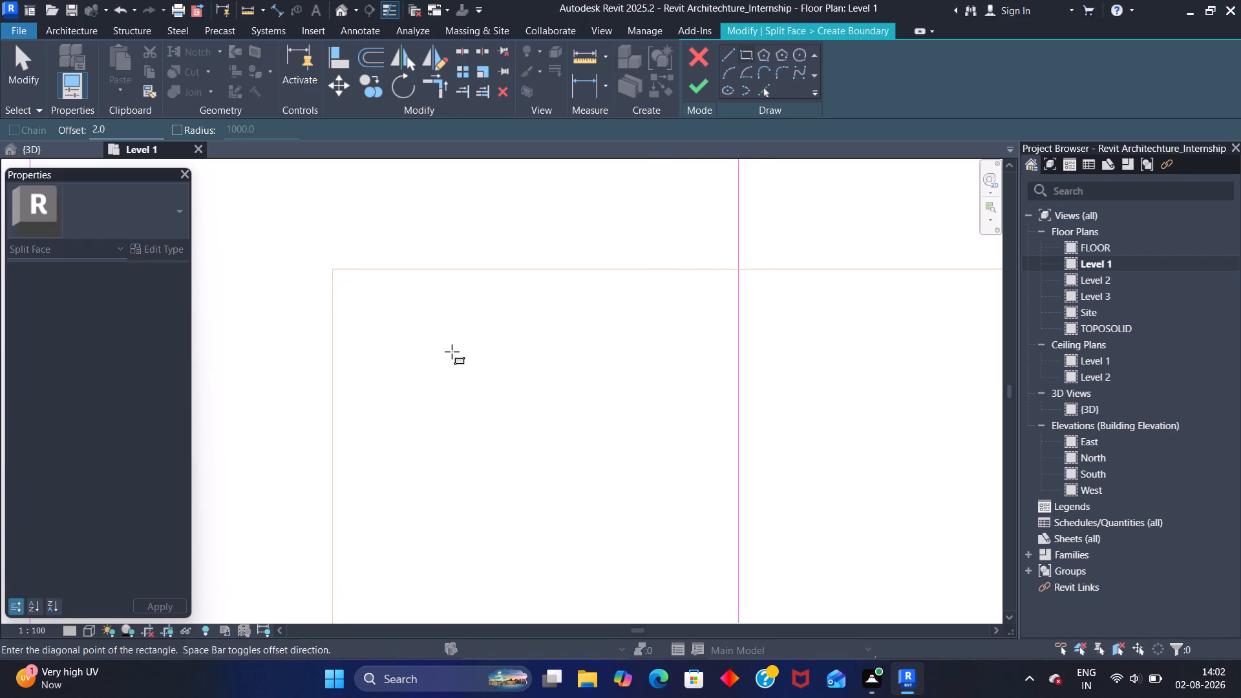
scroll(458, 357, "down", 11)
scroll(641, 501, "down", 6)
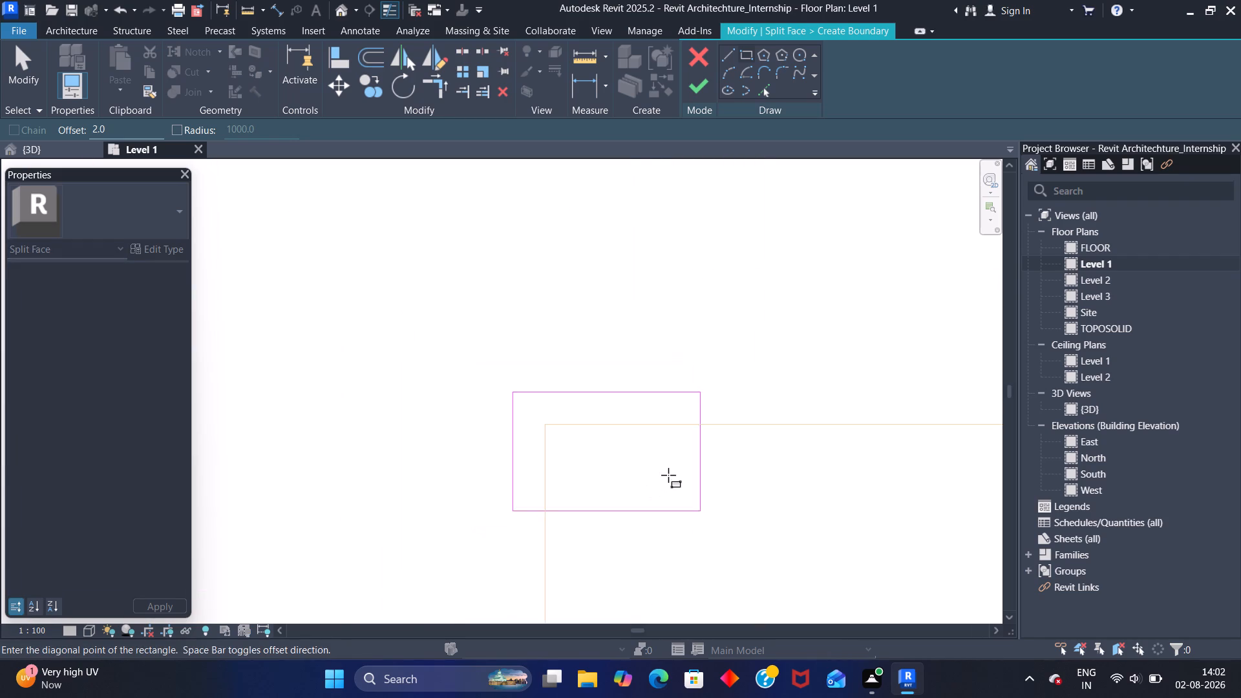
scroll(668, 475, "down", 2)
key("space")
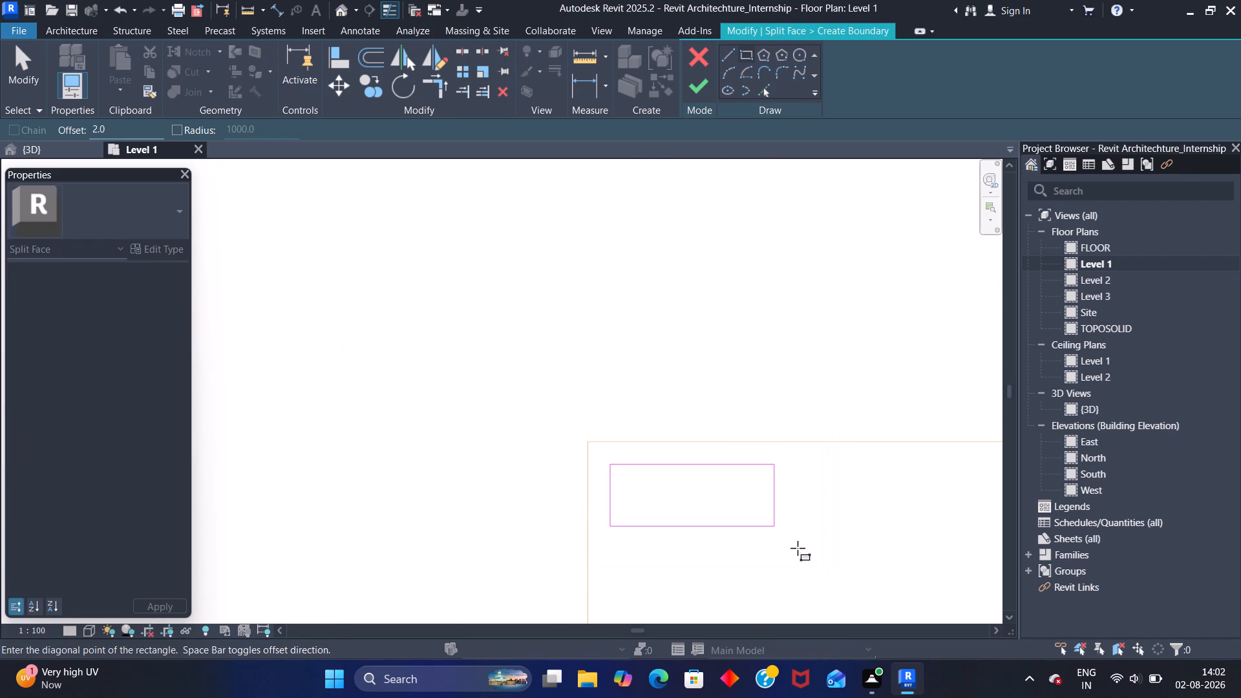
middle_click_drag(789, 544, 405, 338)
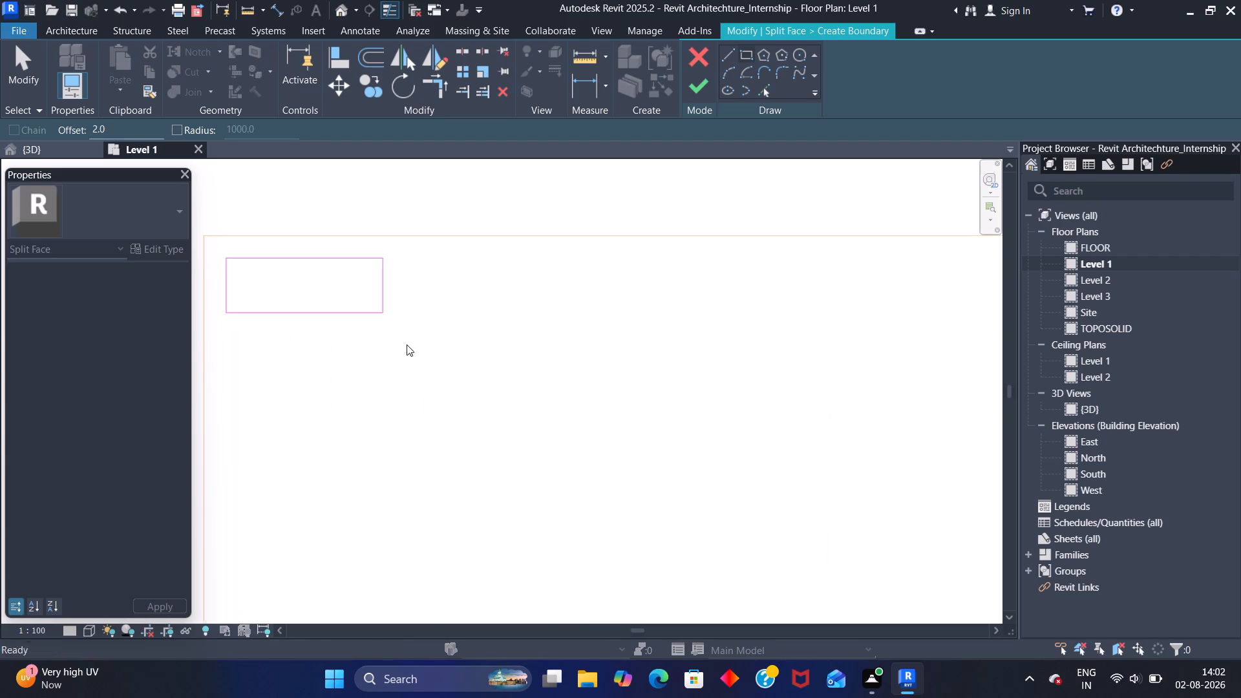
scroll(438, 367, "down", 7)
middle_click_drag(525, 421, 294, 269)
scroll(364, 312, "down", 2)
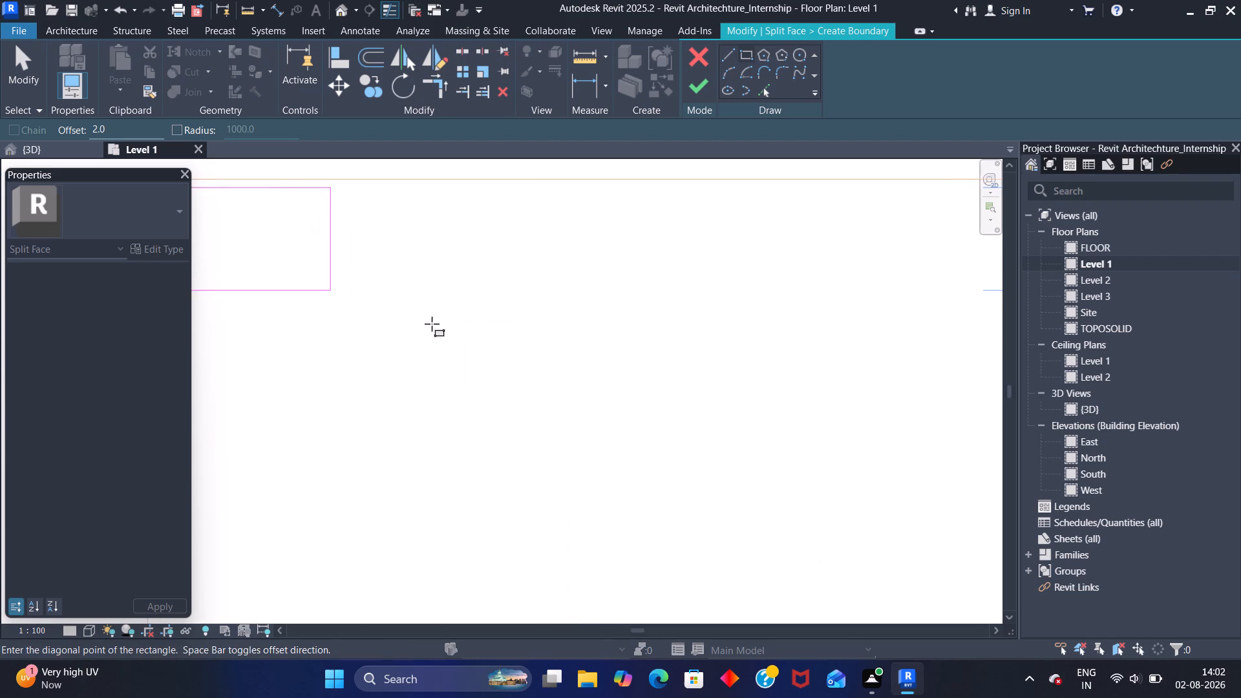
scroll(432, 324, "down", 19)
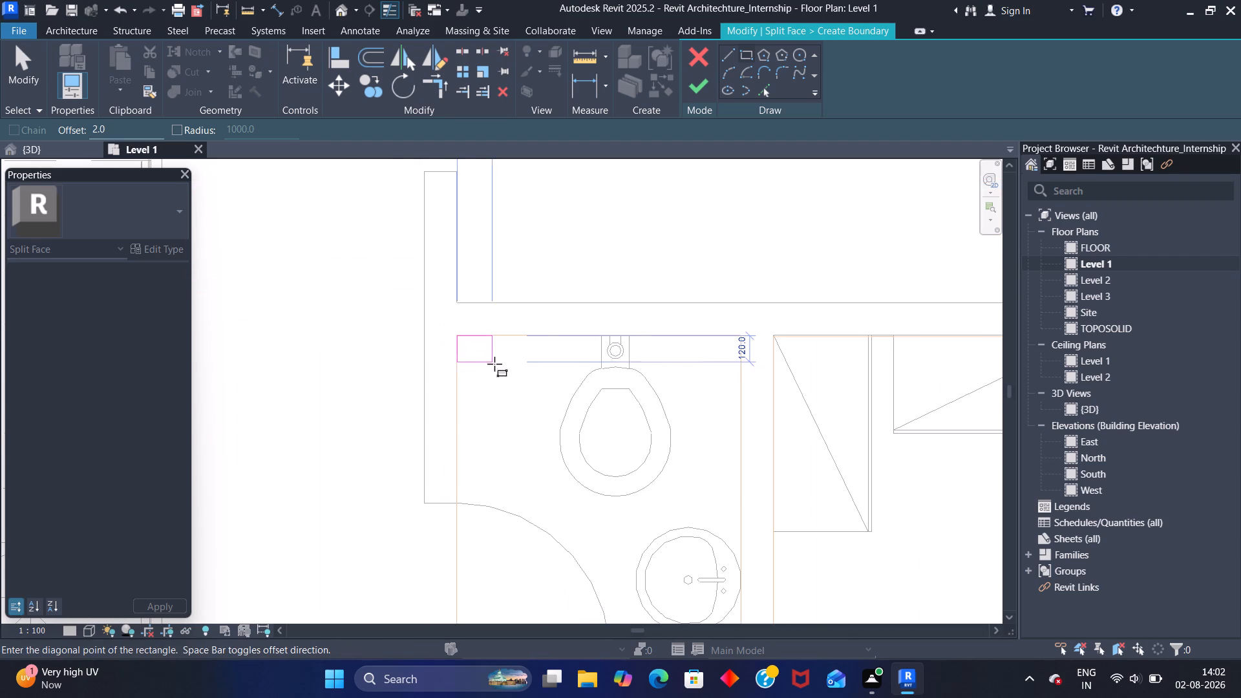
middle_click_drag(659, 517, 355, 224)
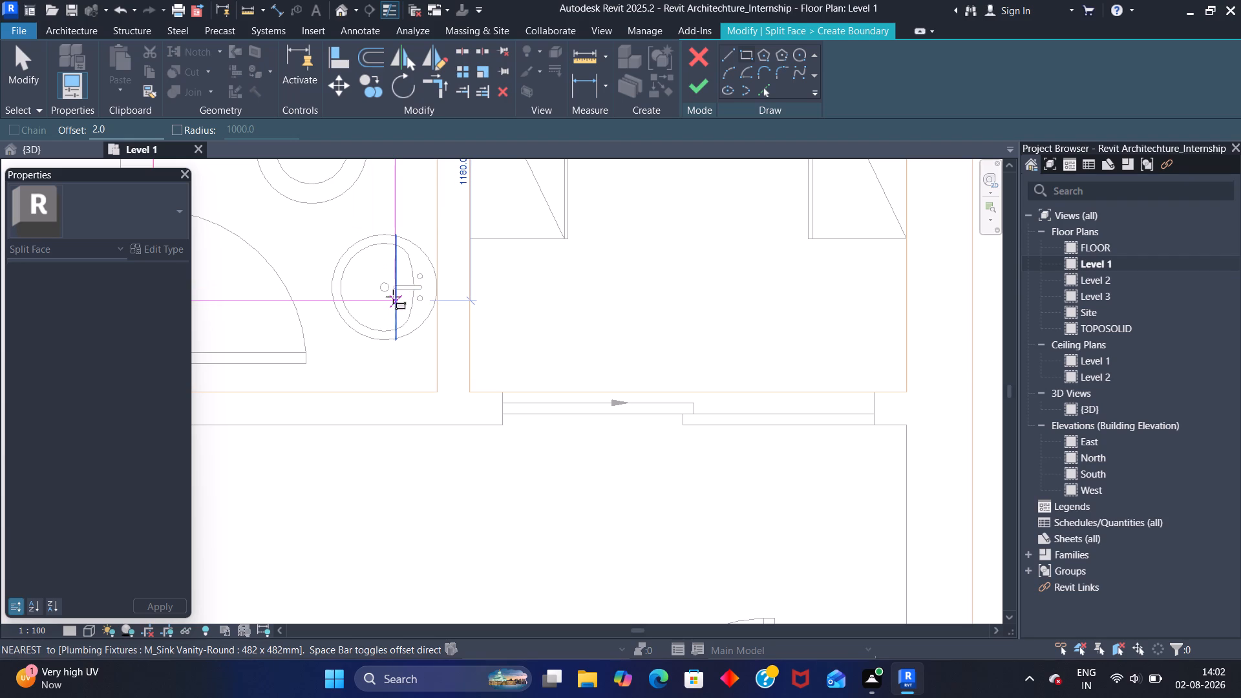
middle_click_drag(416, 366, 299, 238)
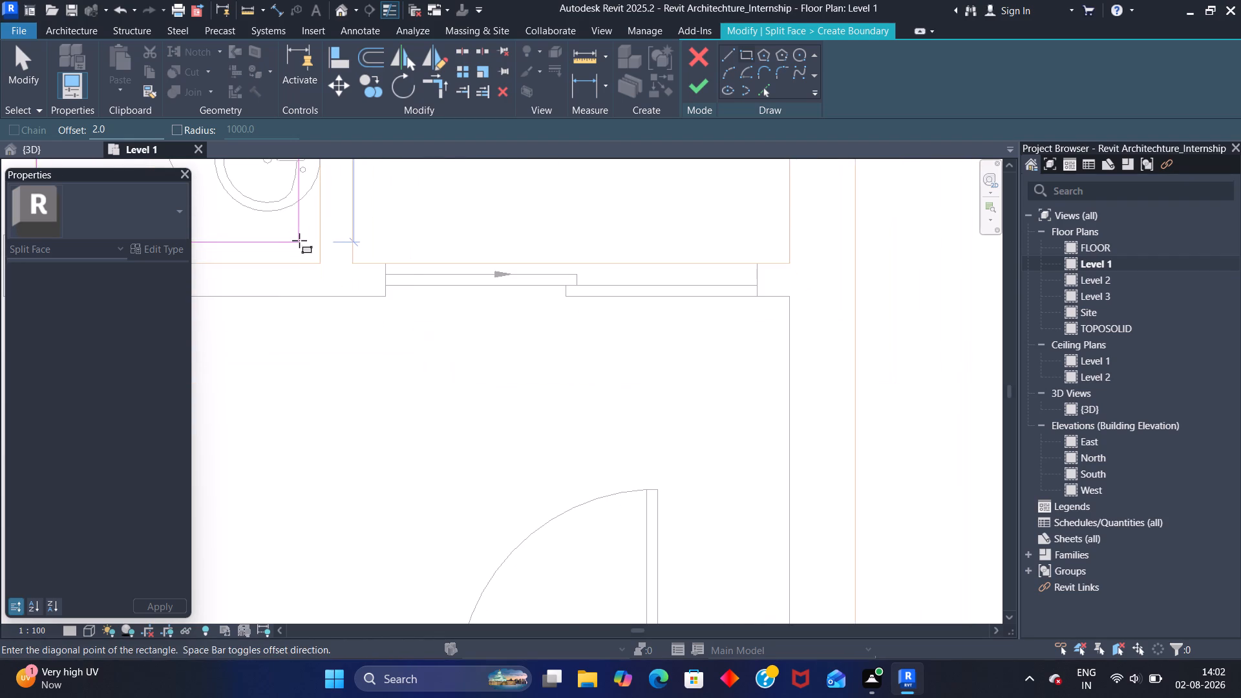
scroll(302, 249, "up", 17)
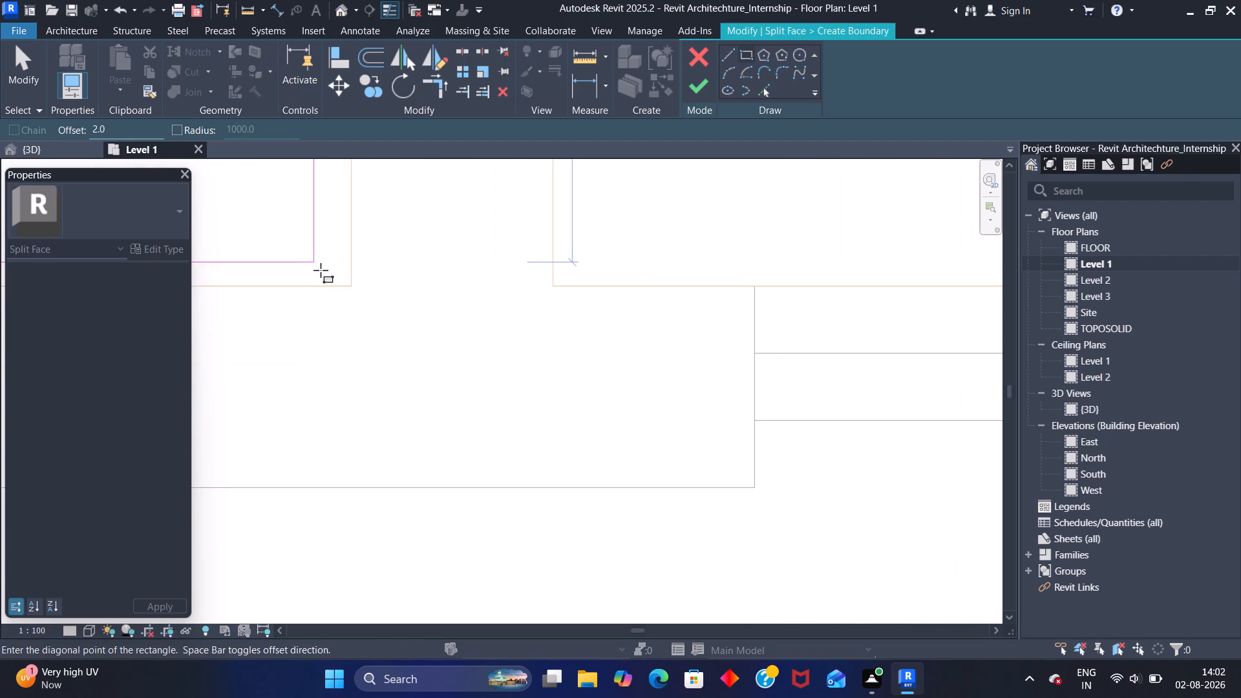
scroll(321, 270, "up", 16)
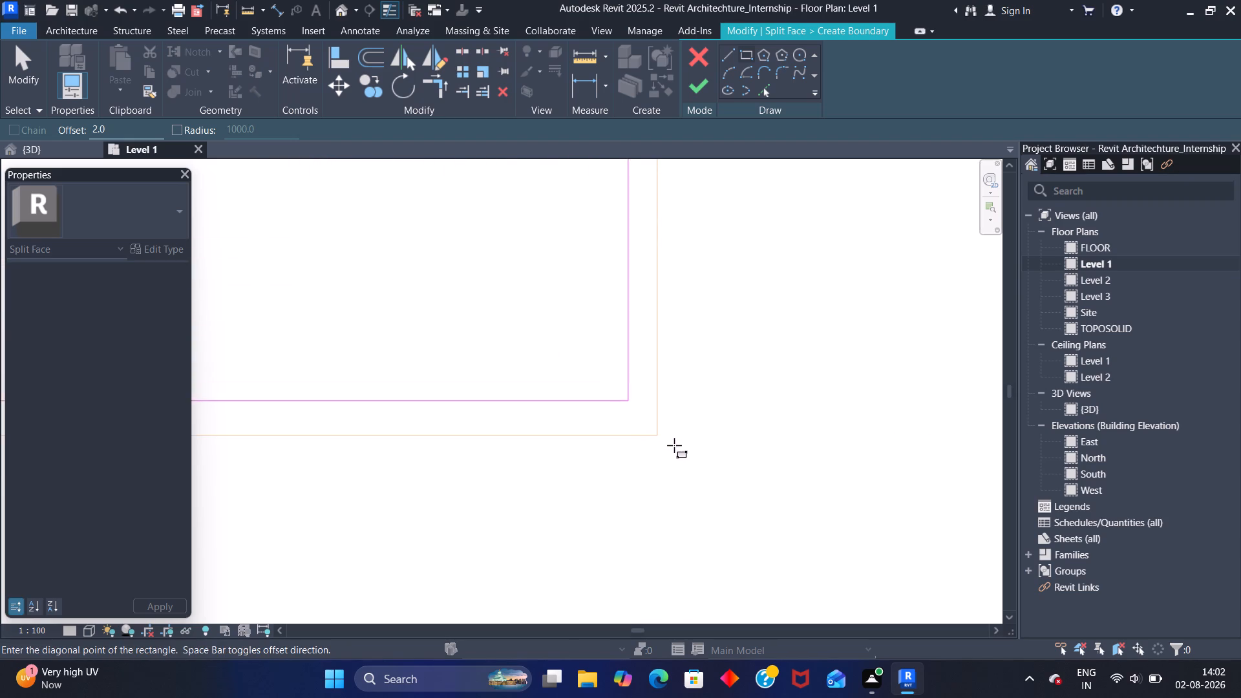
left_click(697, 475)
scroll(532, 382, "down", 8)
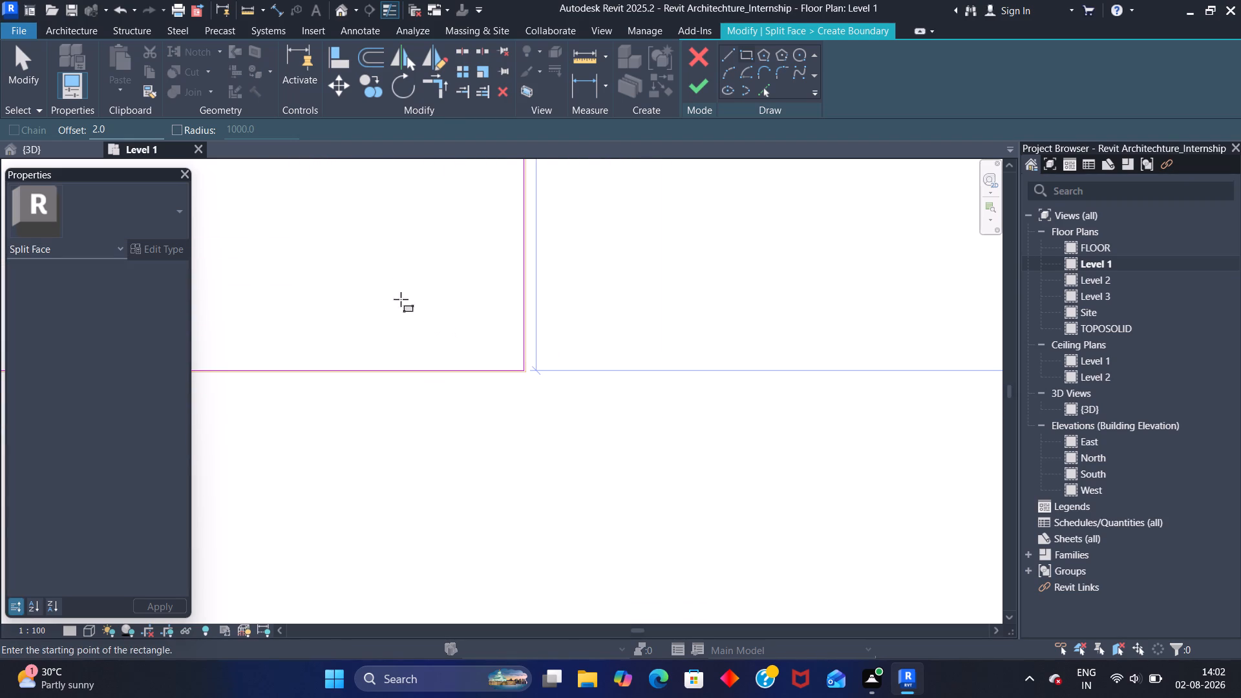
scroll(429, 290, "down", 1)
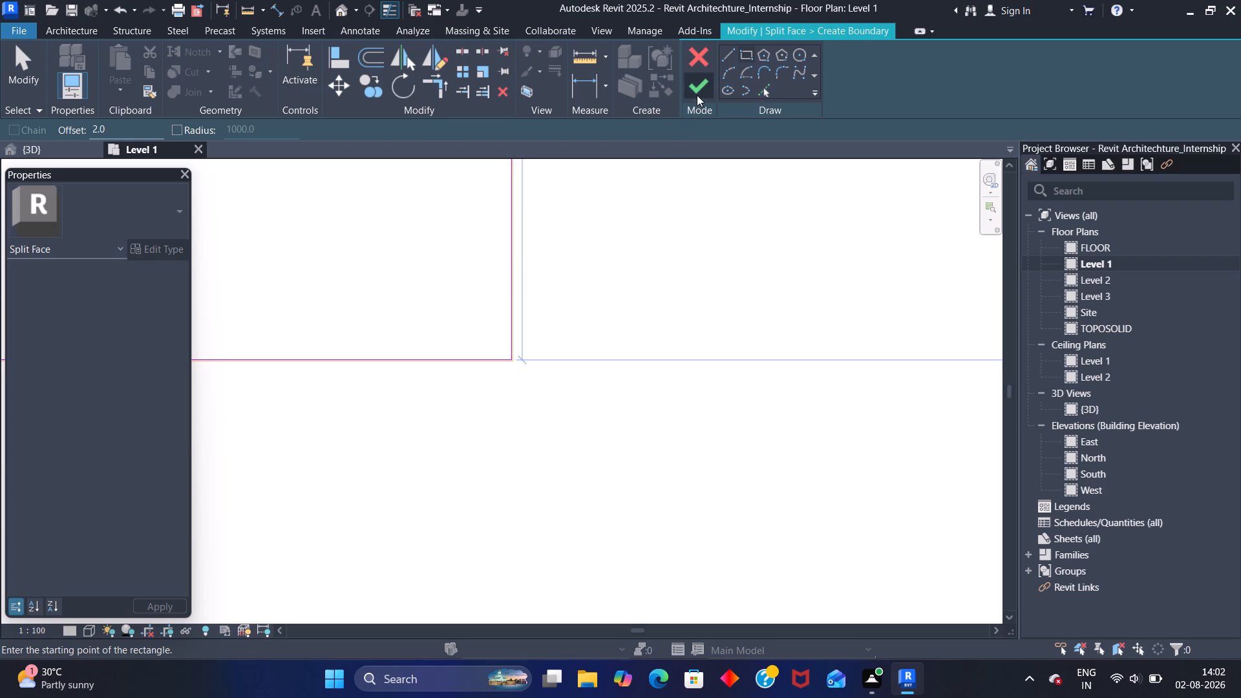
left_click(697, 95)
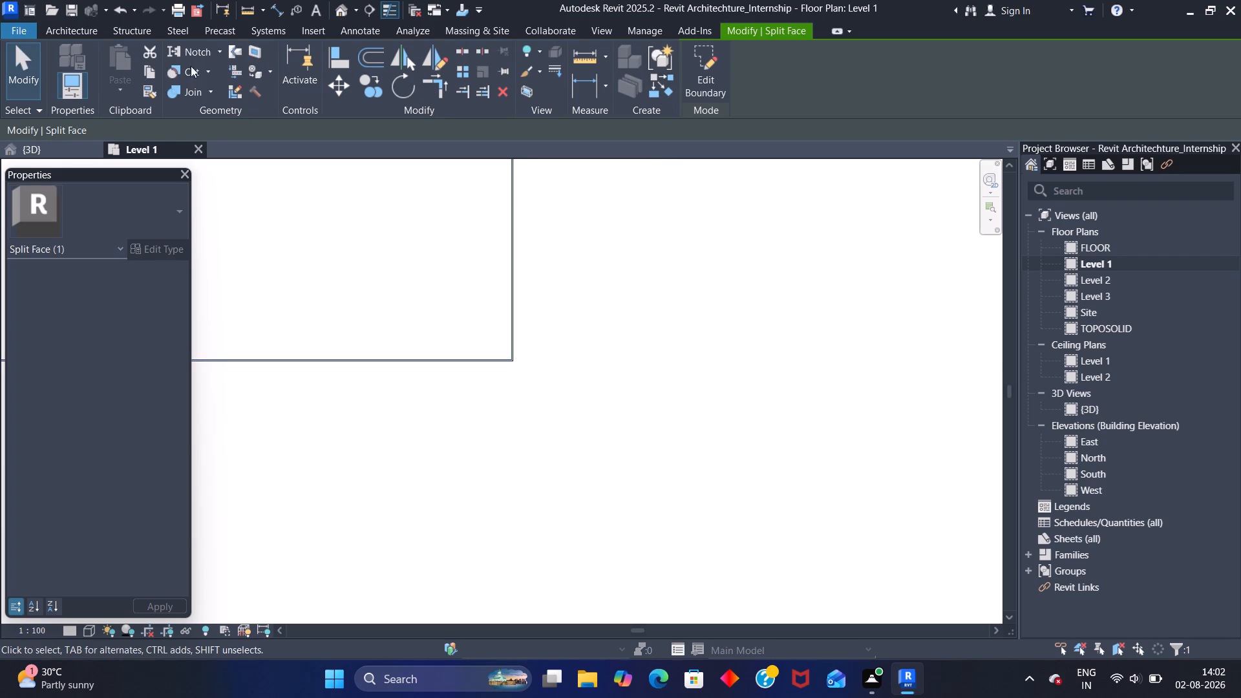
Start the Paint tool and look through the project materials for a toilet floor finish.
scroll(310, 243, "down", 3)
middle_click_drag(295, 231, 662, 407)
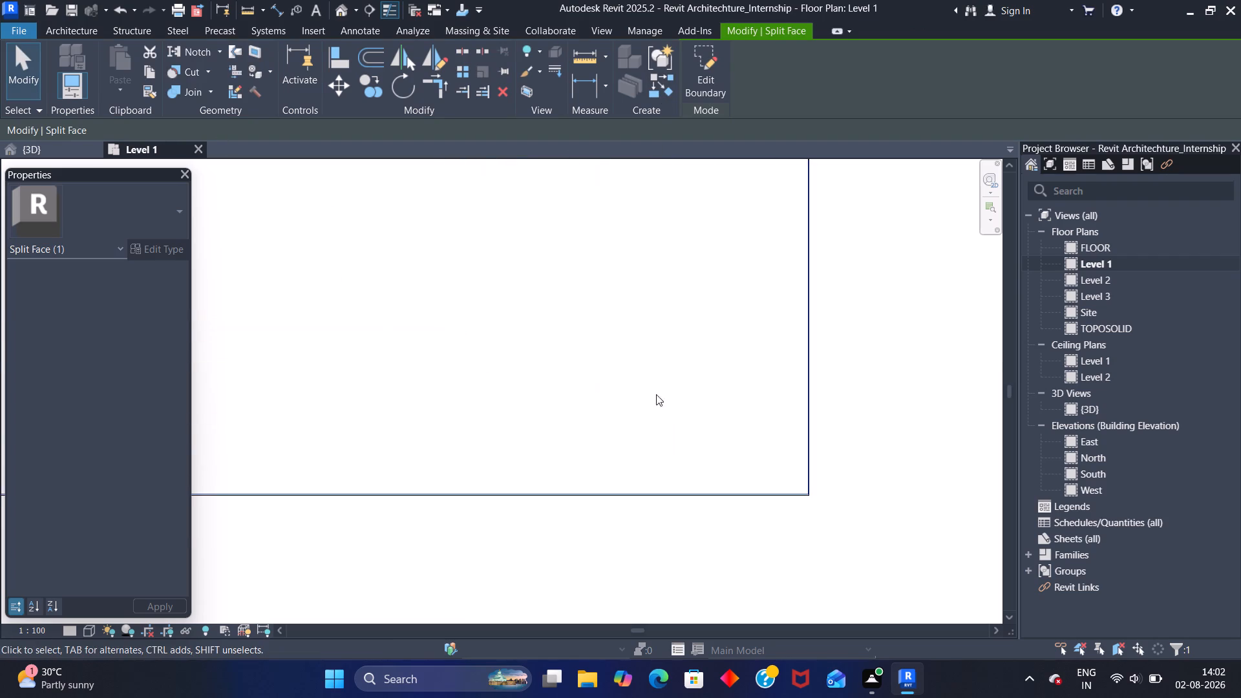
scroll(635, 380, "down", 9)
scroll(491, 330, "down", 5)
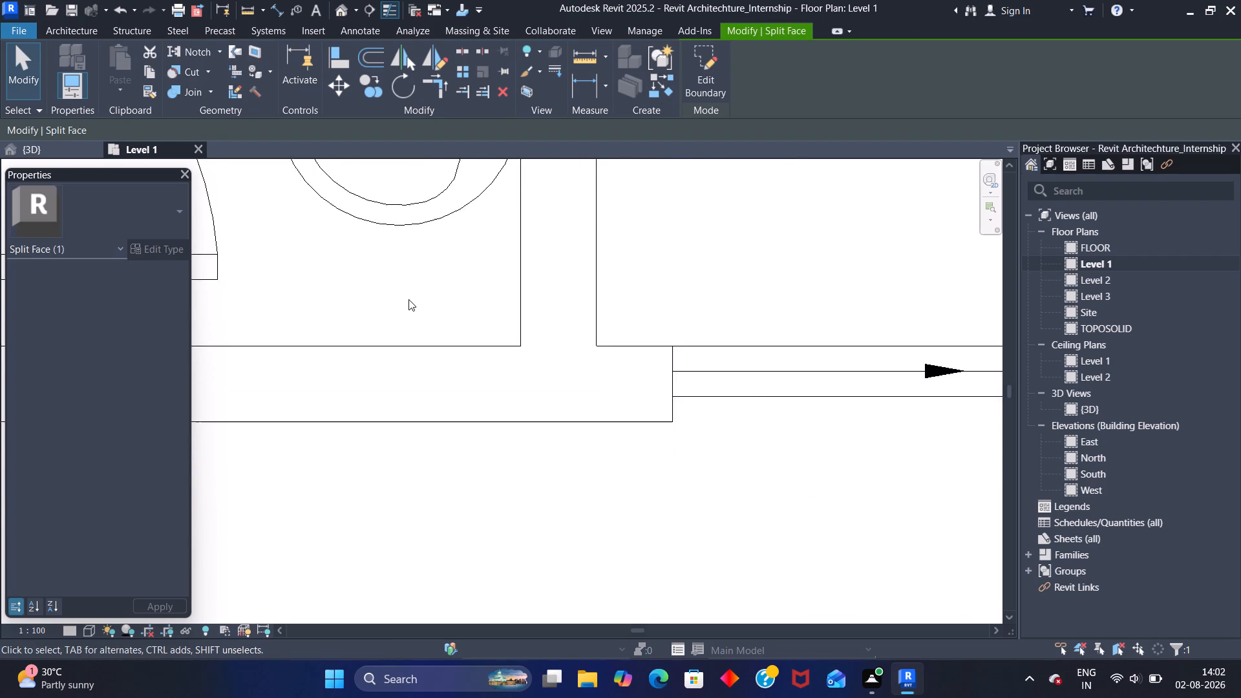
scroll(408, 299, "down", 3)
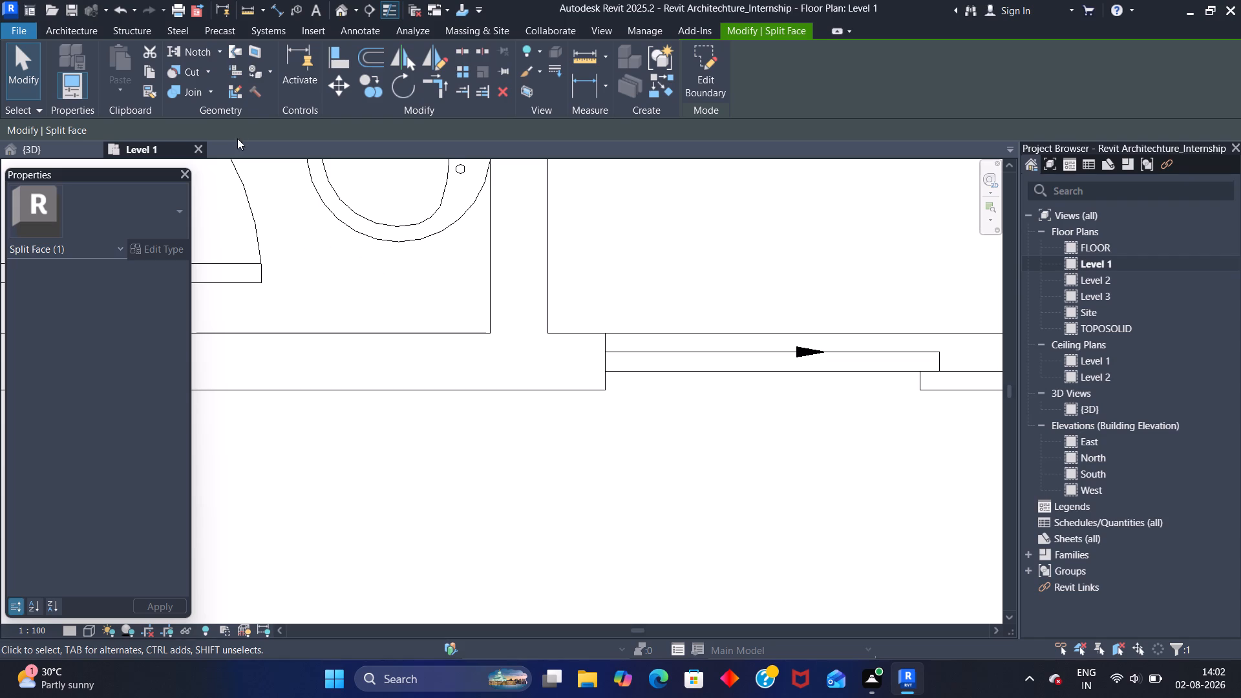
left_click(271, 71)
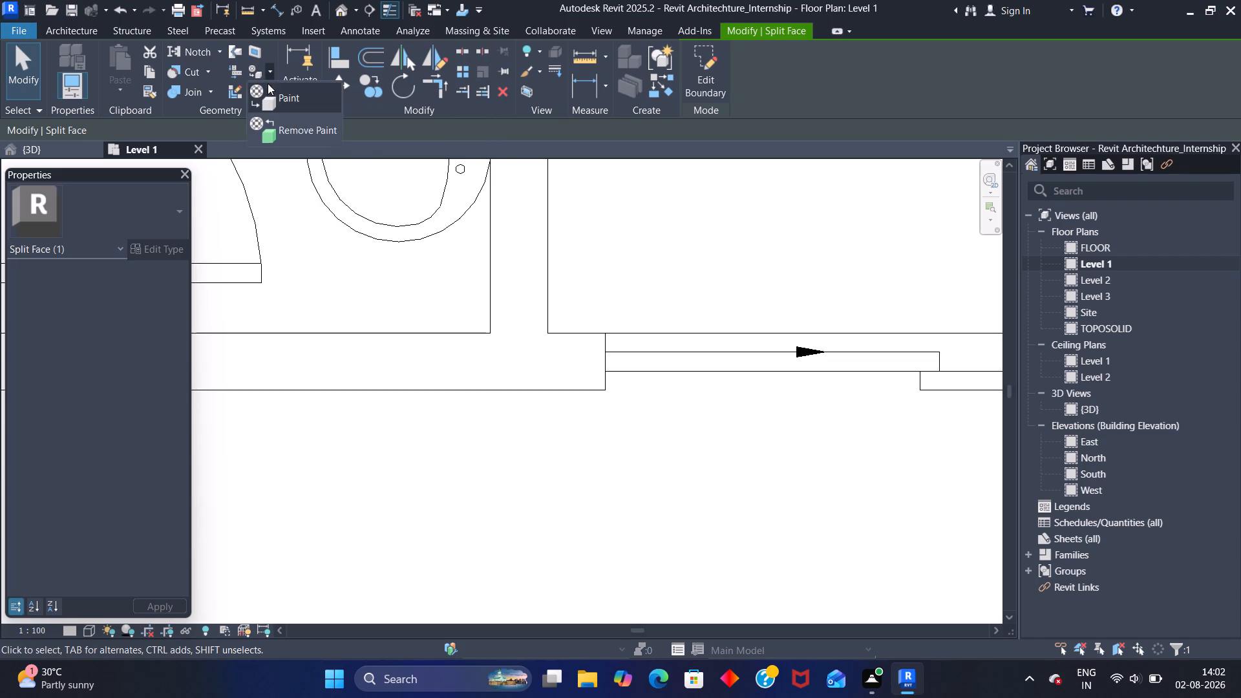
left_click(273, 92)
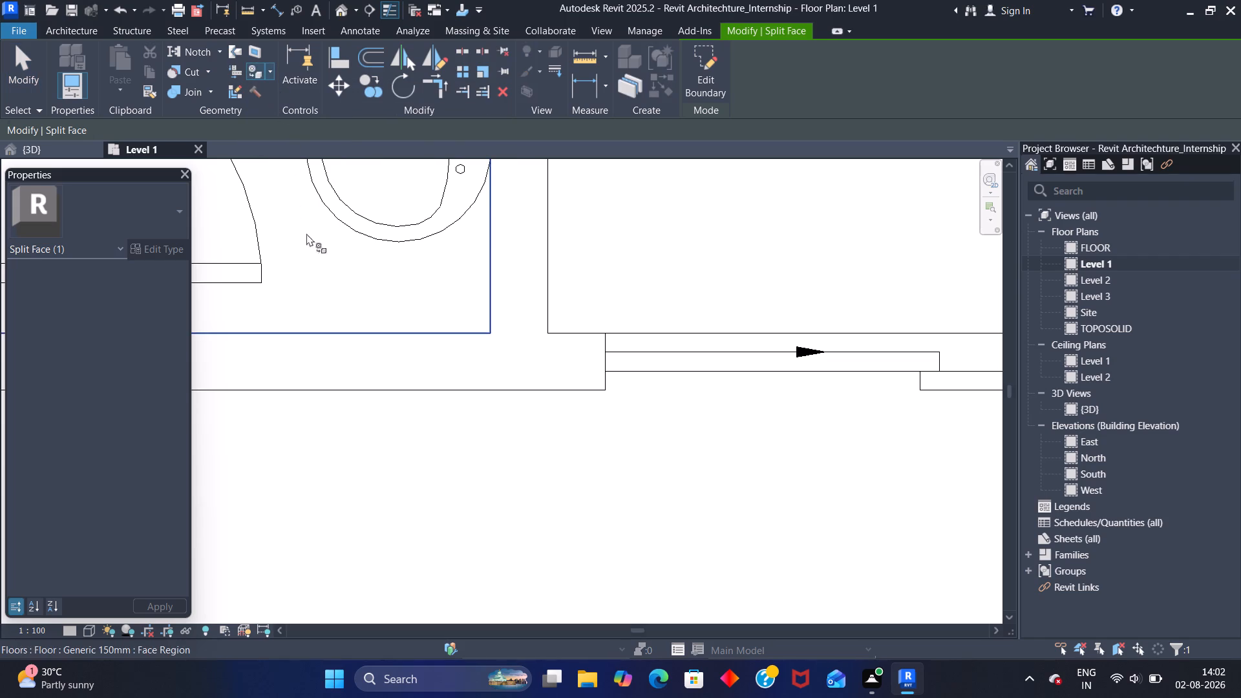
scroll(670, 388, "down", 1)
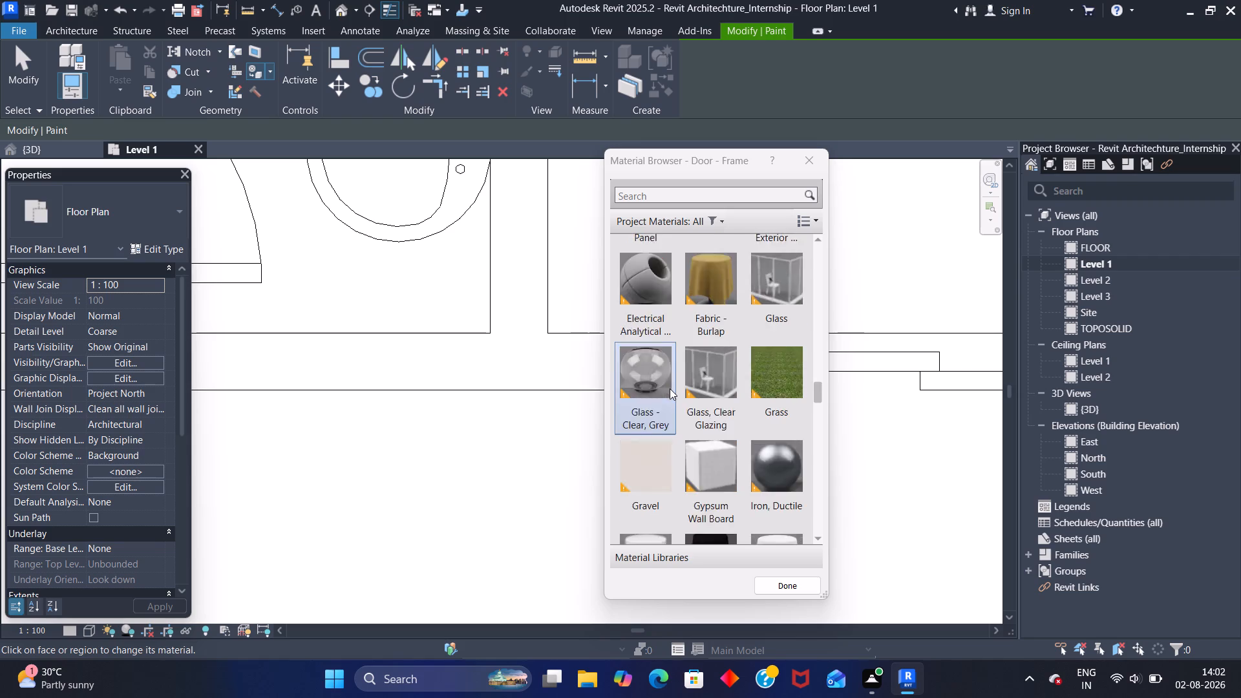
scroll(670, 388, "down", 6)
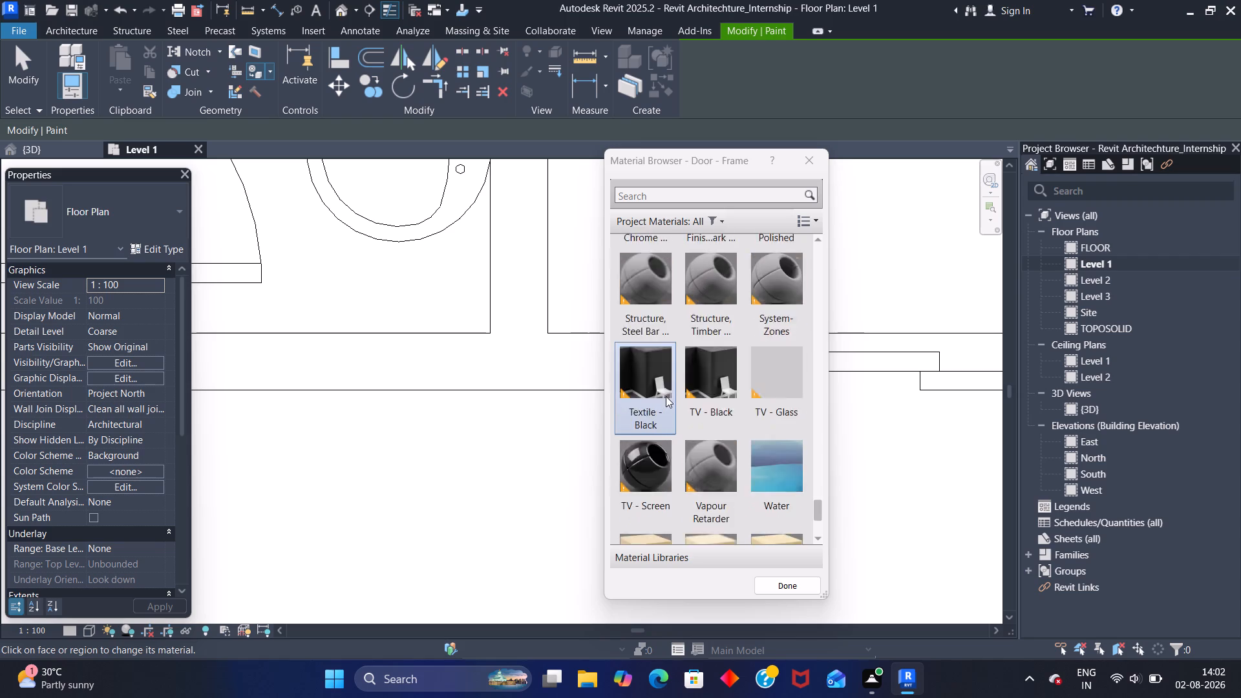
scroll(666, 395, "down", 16)
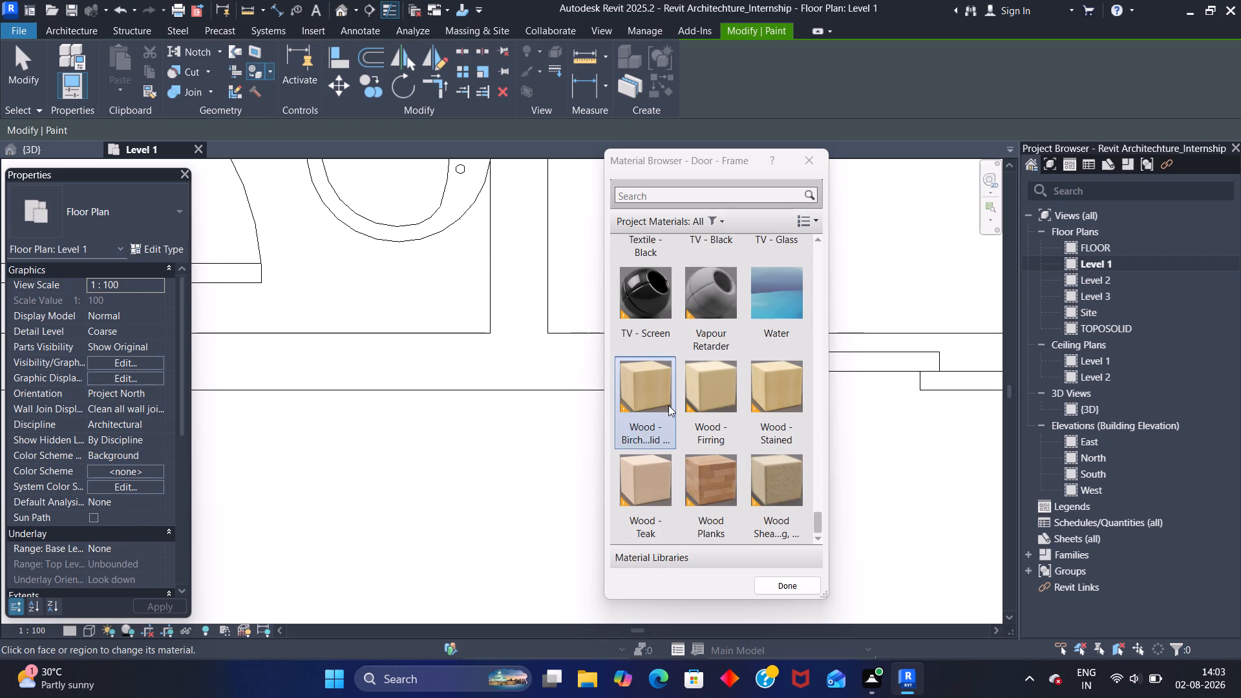
scroll(668, 405, "up", 13)
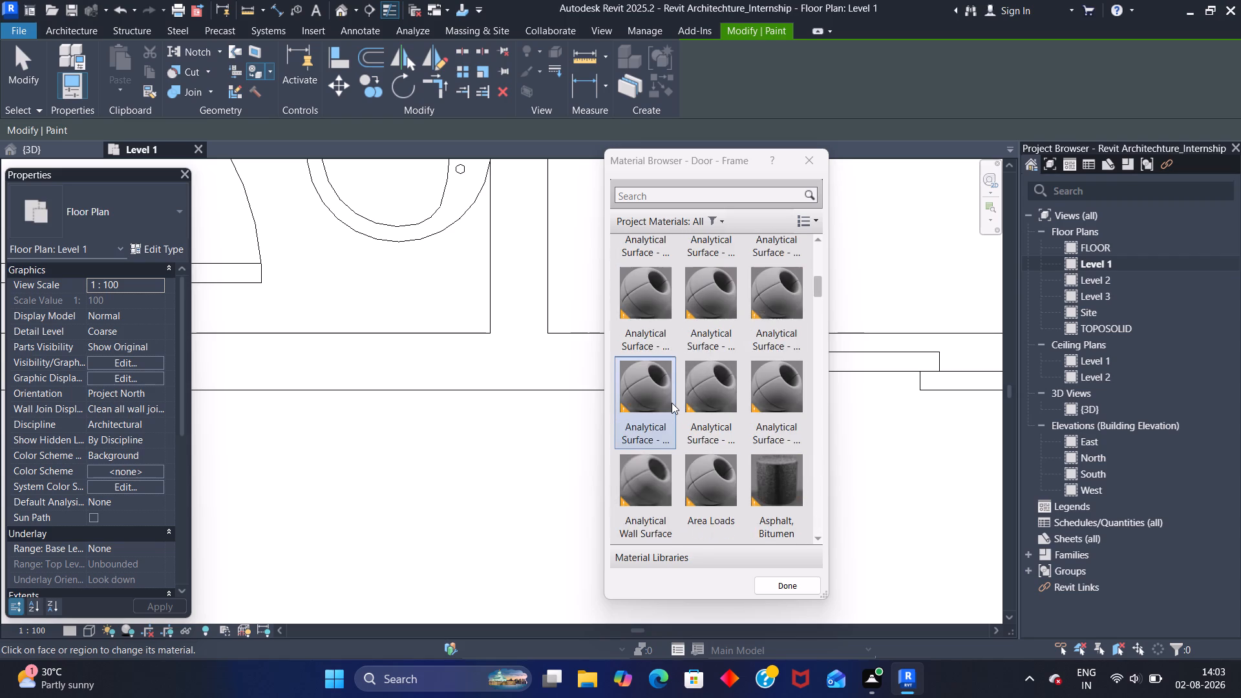
scroll(672, 403, "up", 2)
scroll(672, 403, "down", 5)
scroll(672, 403, "up", 2)
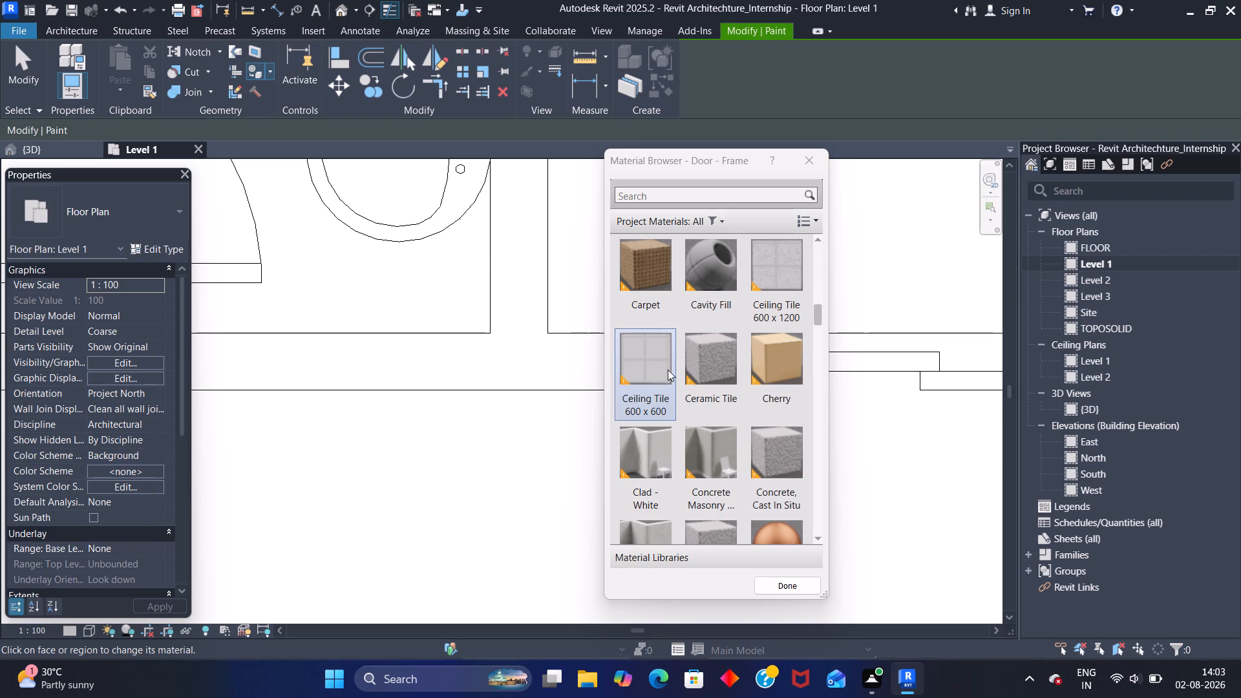
scroll(677, 375, "down", 4)
scroll(682, 377, "up", 1)
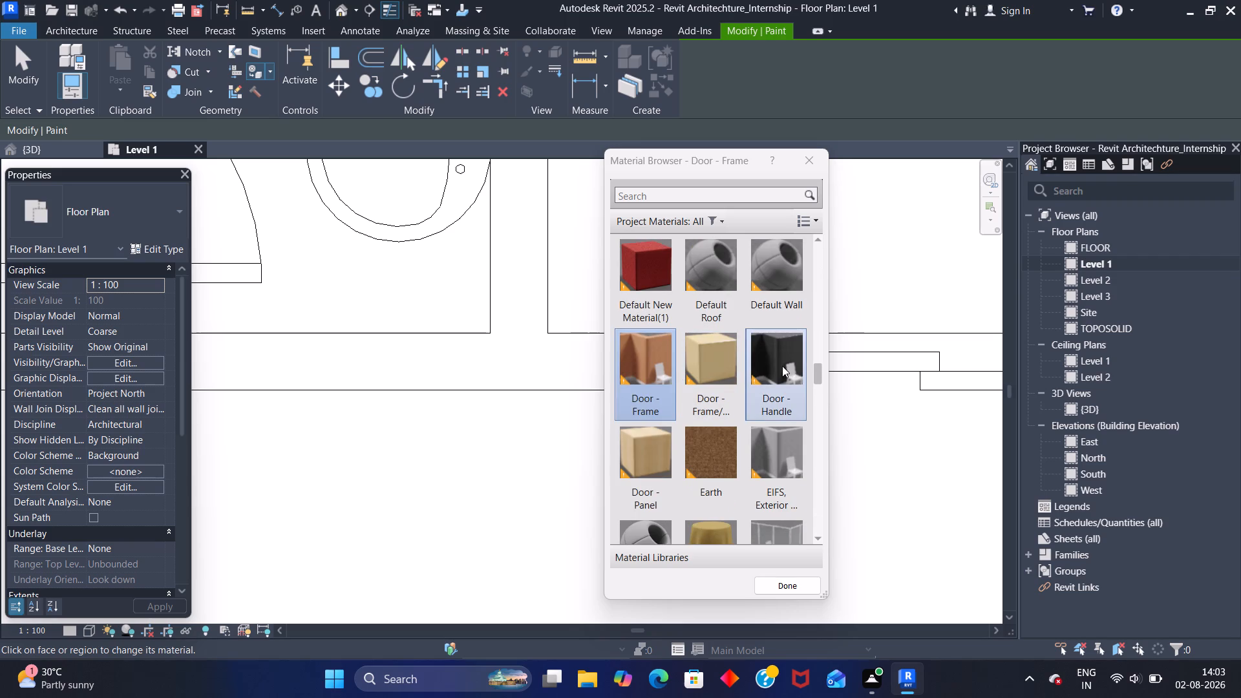
Search the project materials for TILE, choose Ceramic Tile as the paint material, and close the material browser.
left_click(672, 198)
key("t")
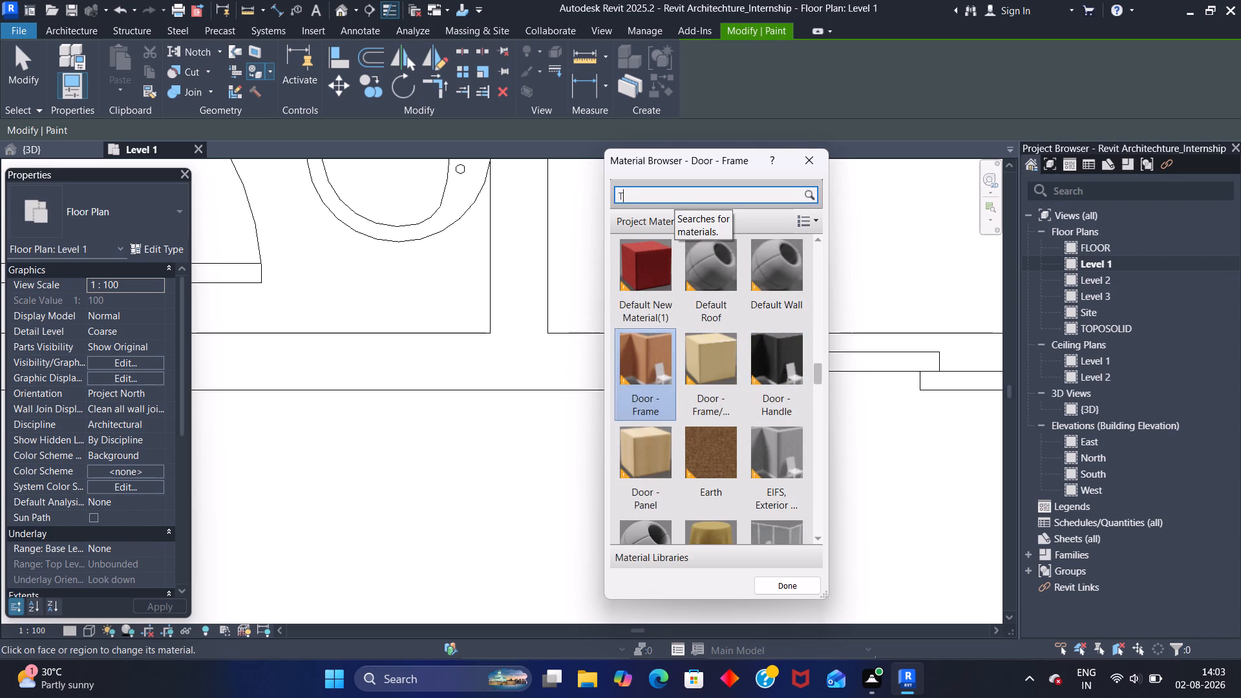
type("ILES")
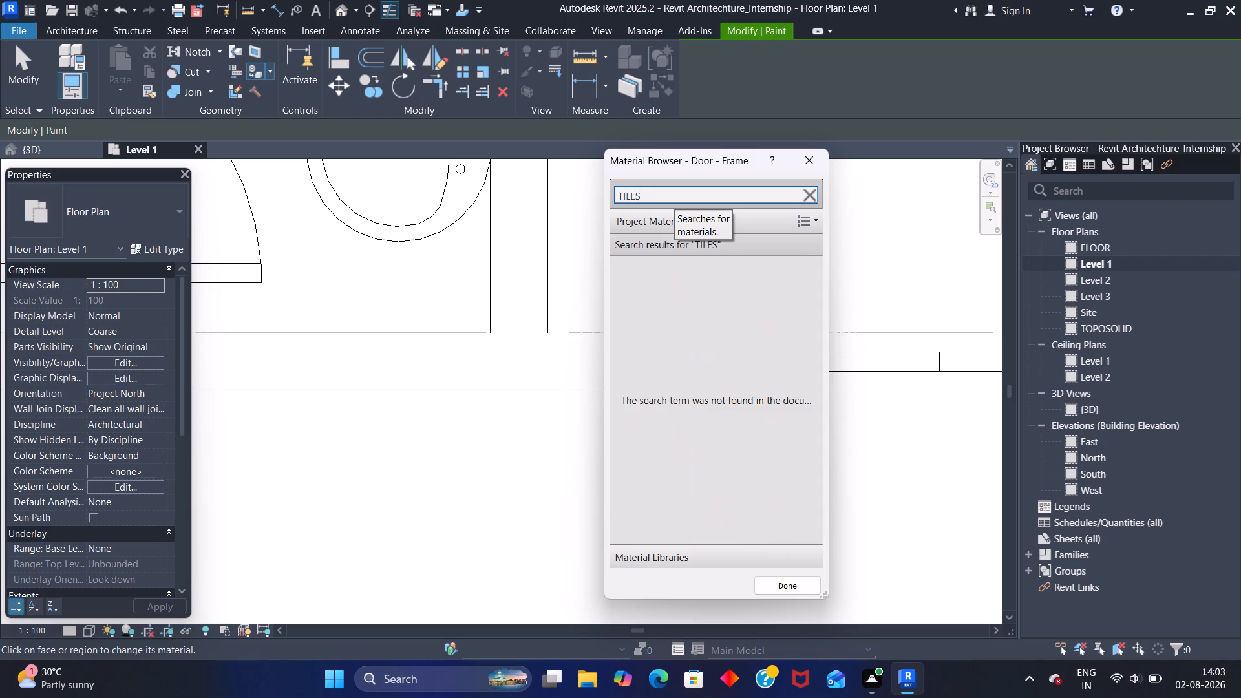
key("BackSpace")
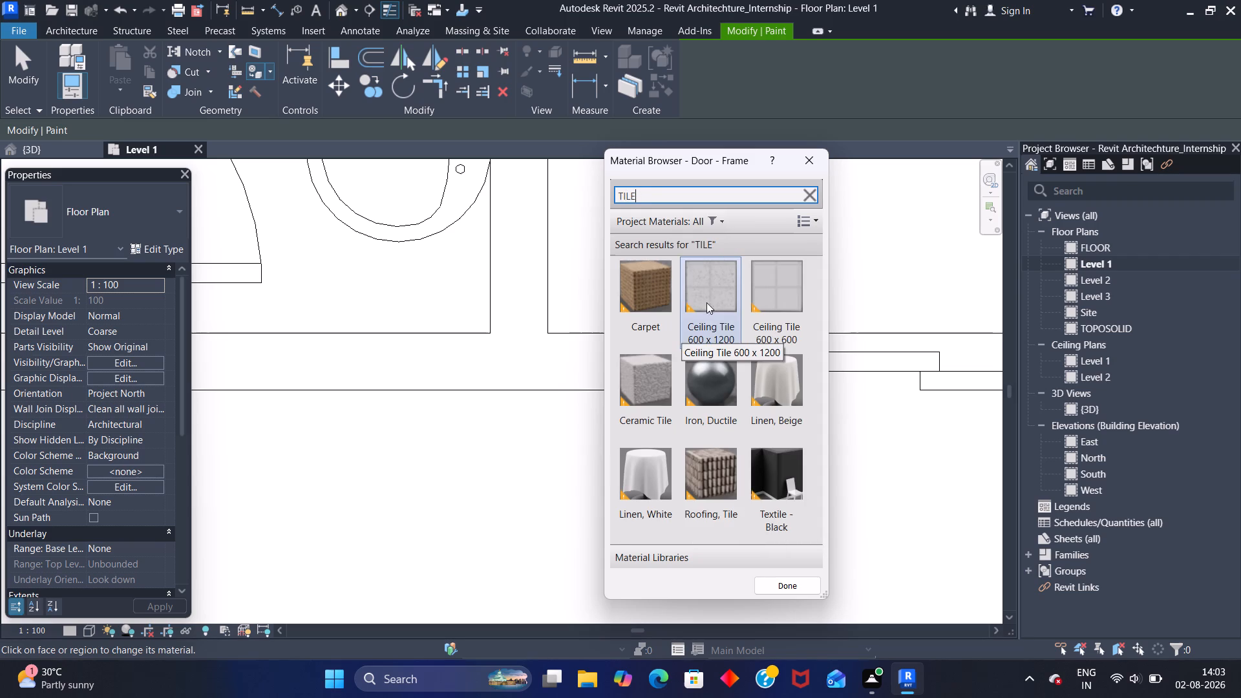
left_click(644, 393)
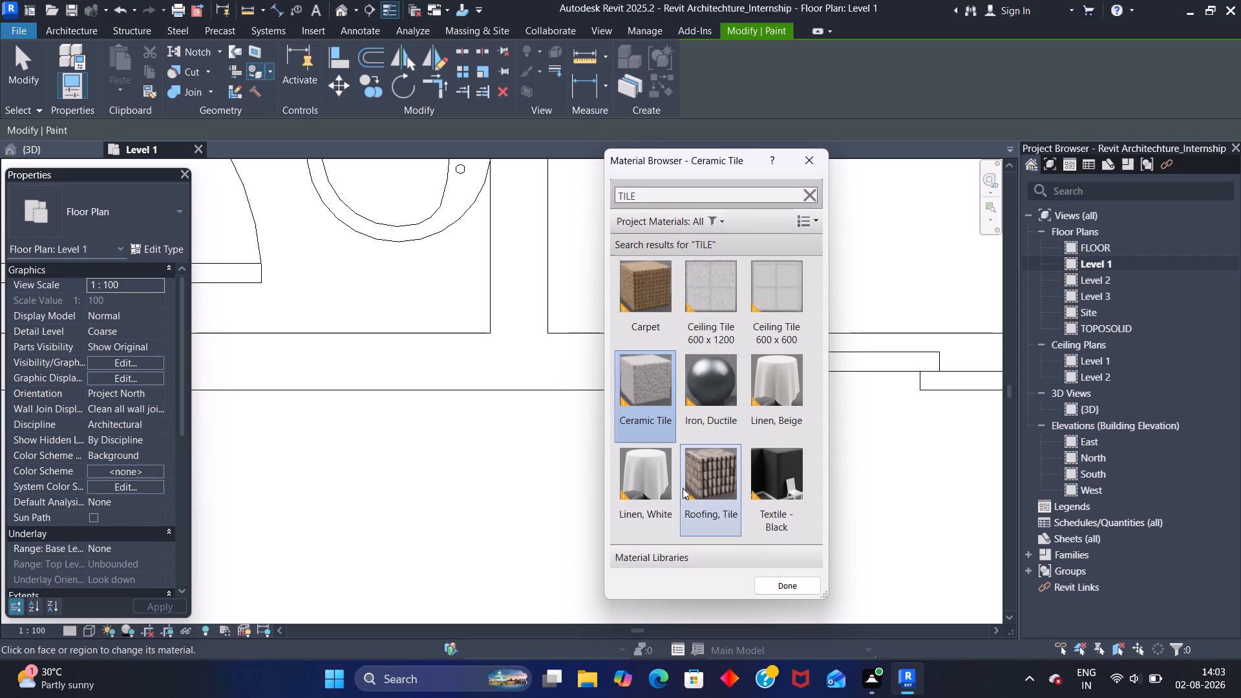
left_click(776, 589)
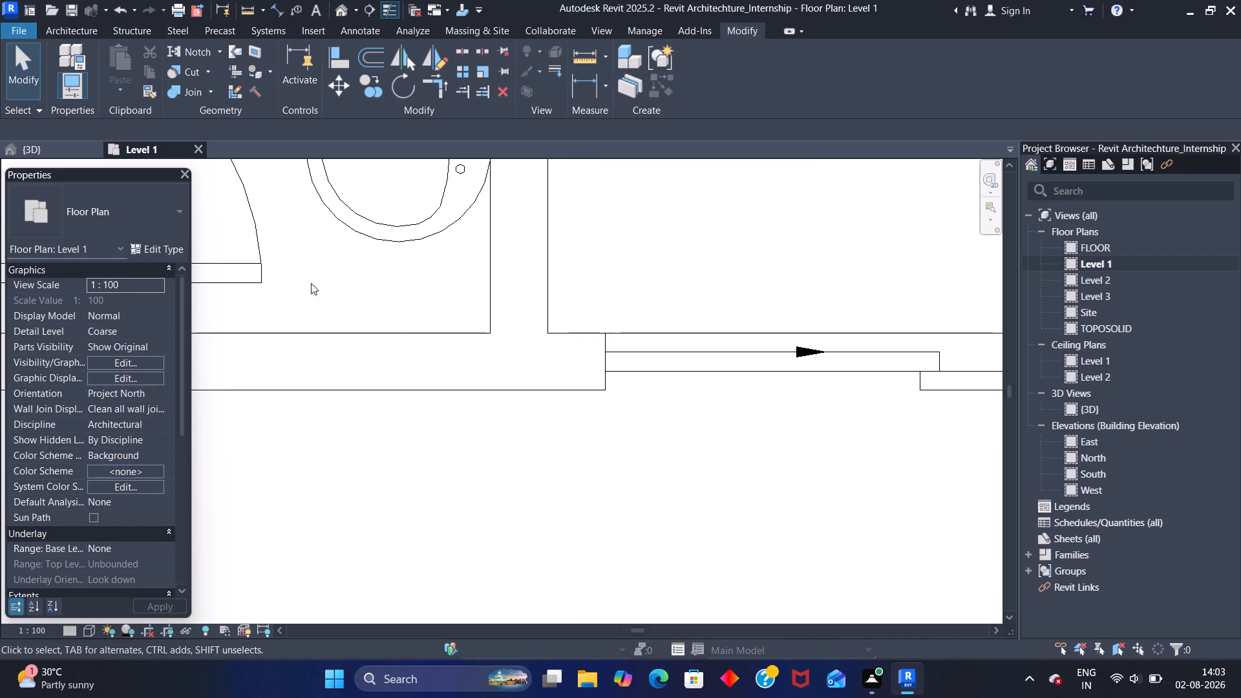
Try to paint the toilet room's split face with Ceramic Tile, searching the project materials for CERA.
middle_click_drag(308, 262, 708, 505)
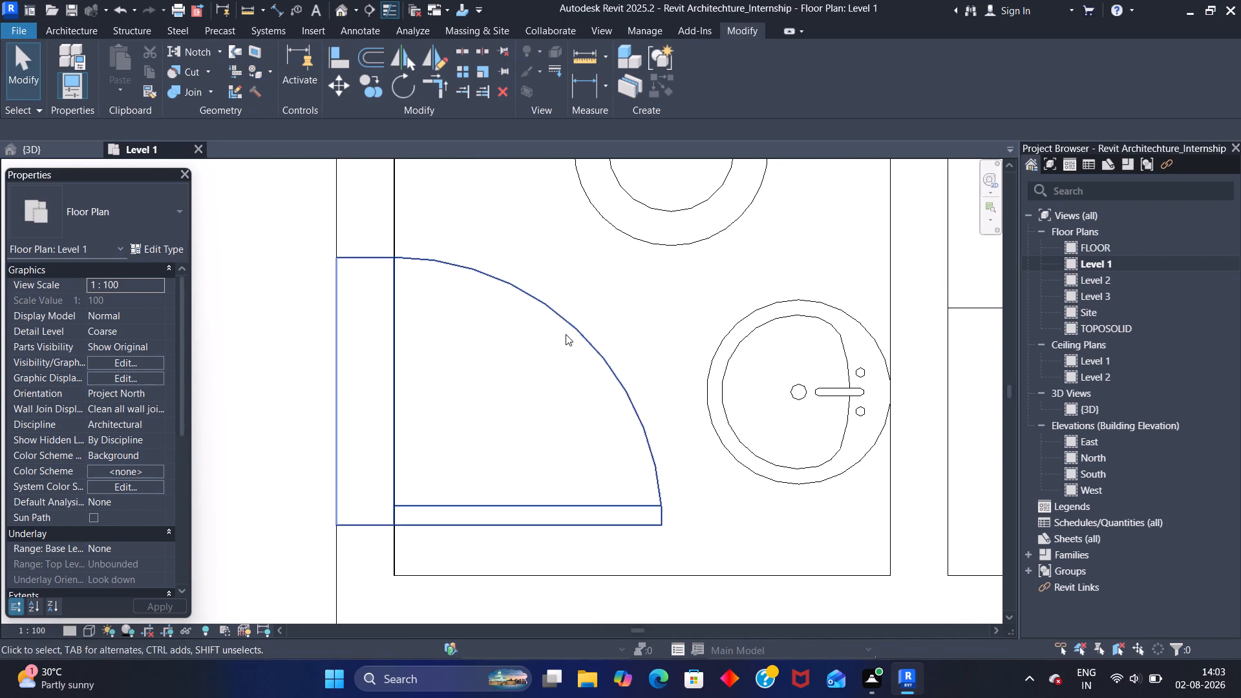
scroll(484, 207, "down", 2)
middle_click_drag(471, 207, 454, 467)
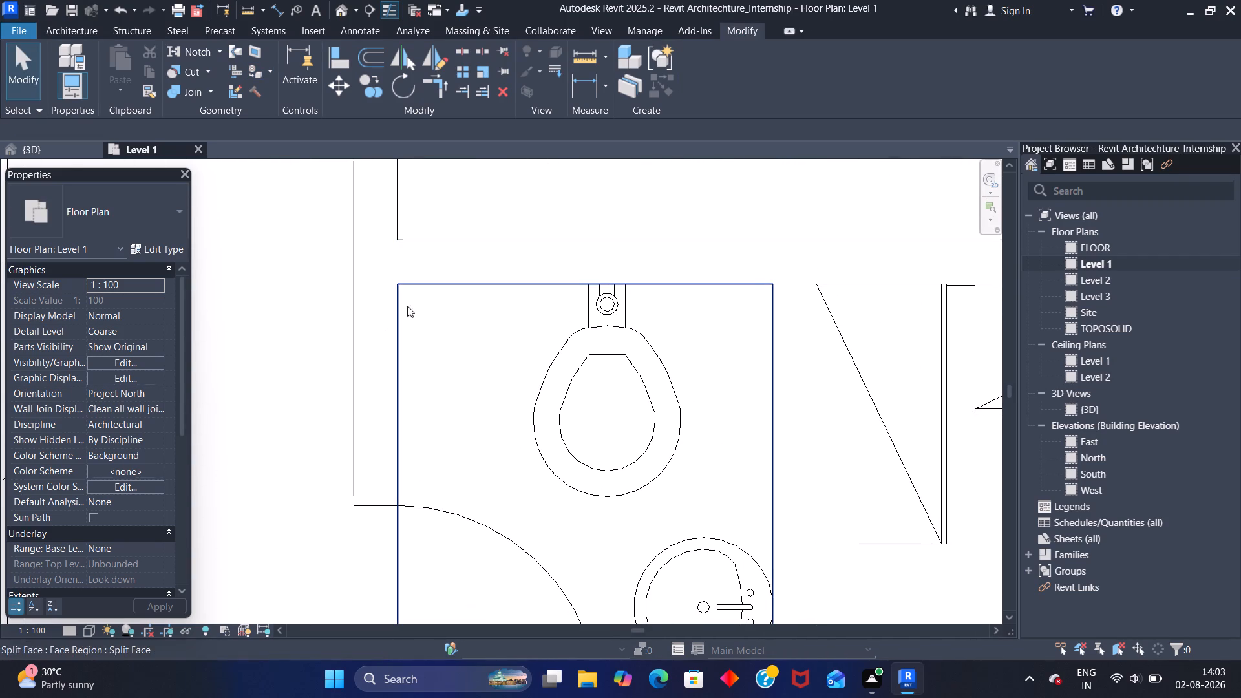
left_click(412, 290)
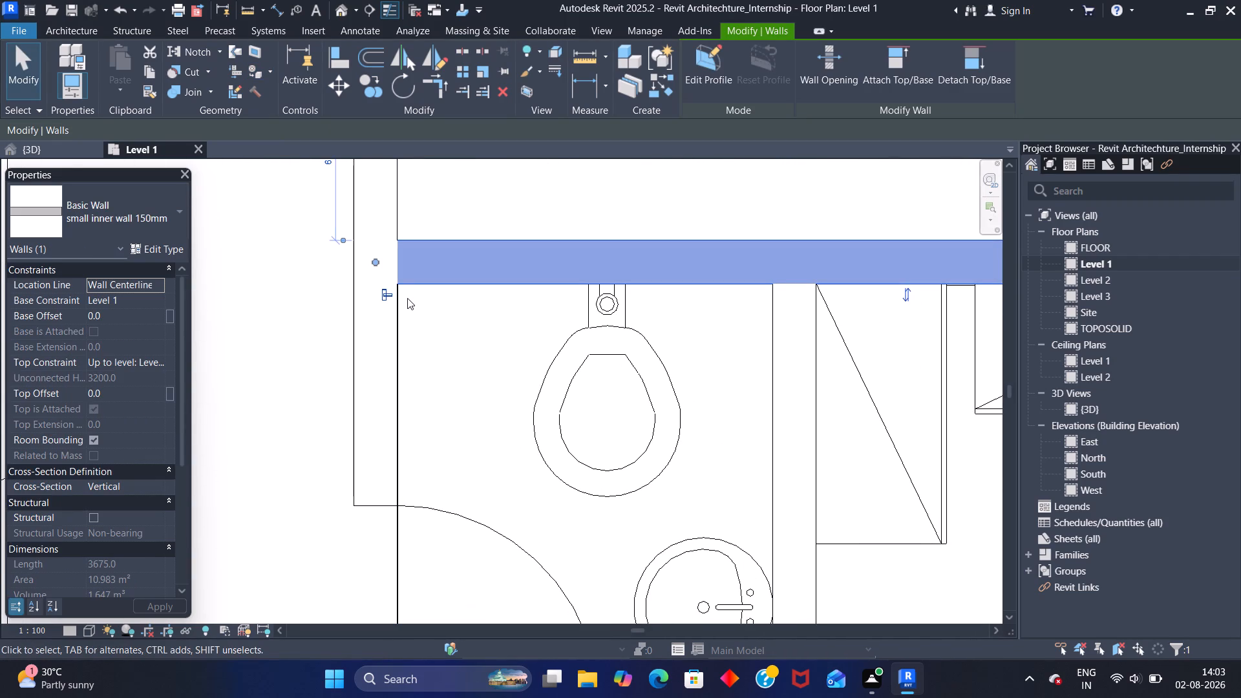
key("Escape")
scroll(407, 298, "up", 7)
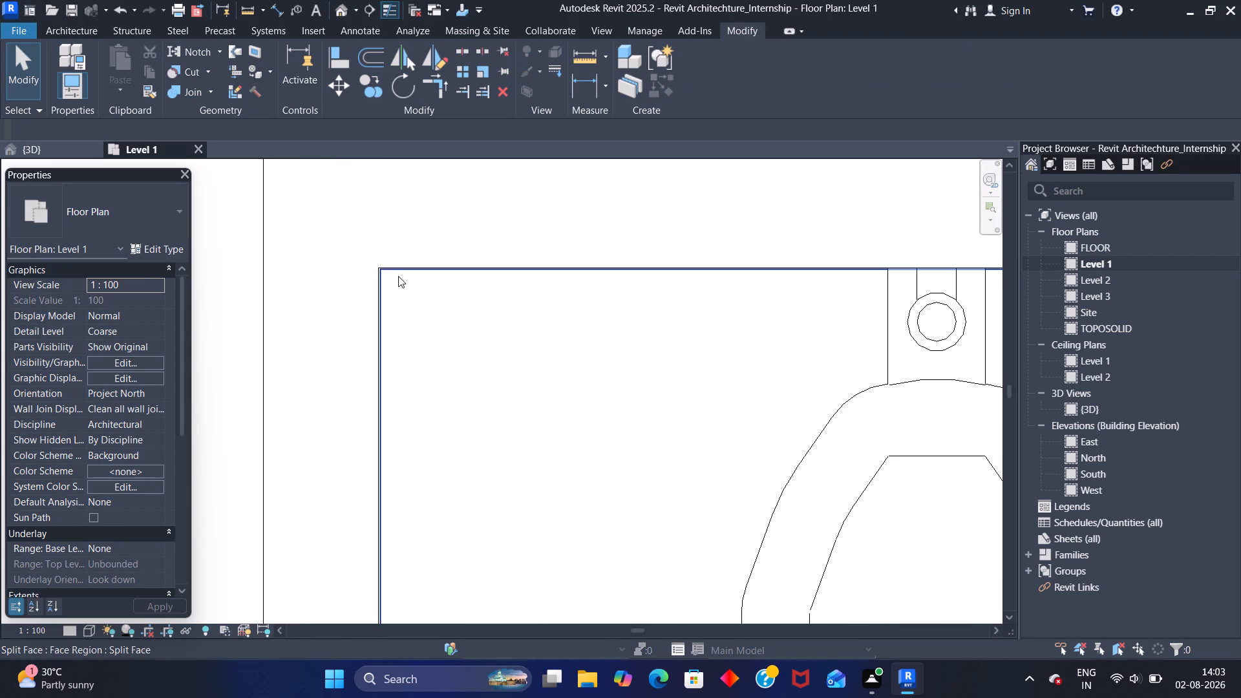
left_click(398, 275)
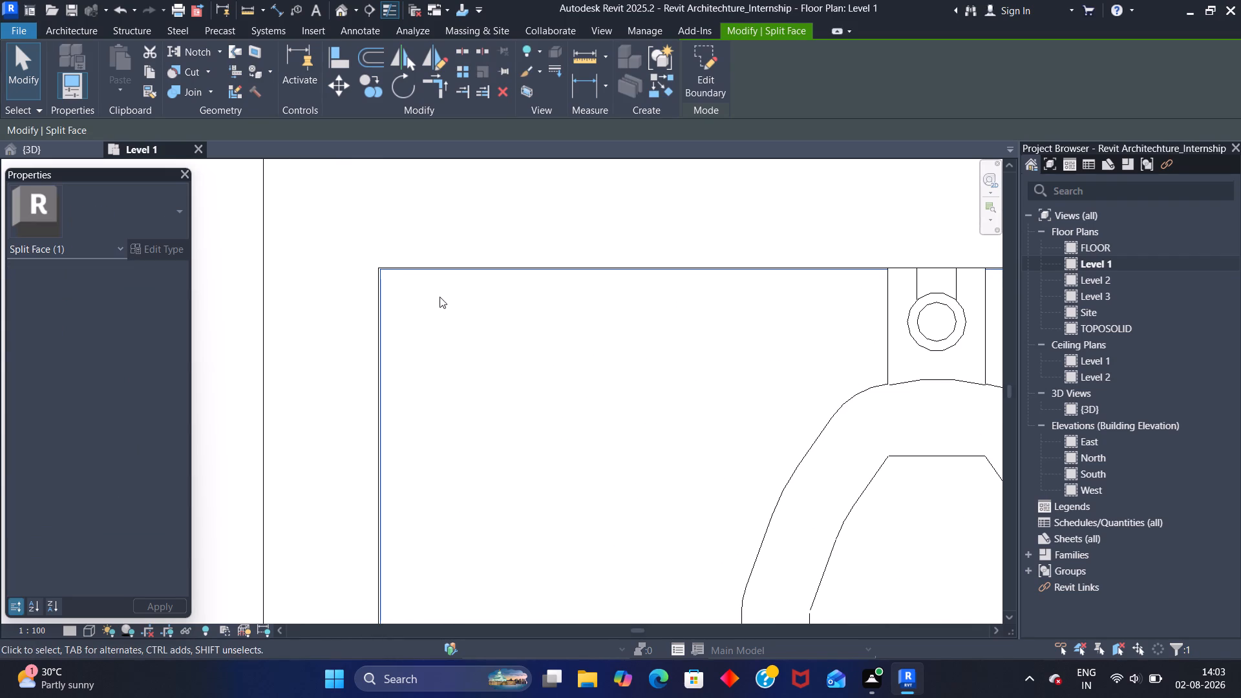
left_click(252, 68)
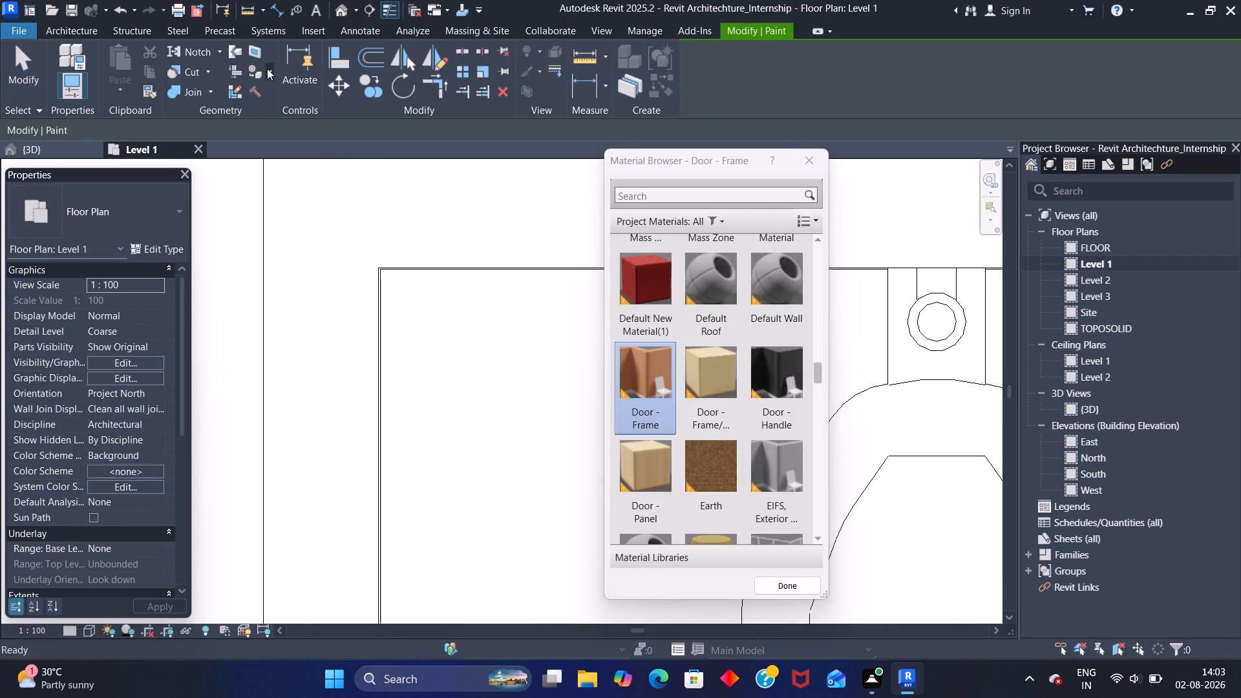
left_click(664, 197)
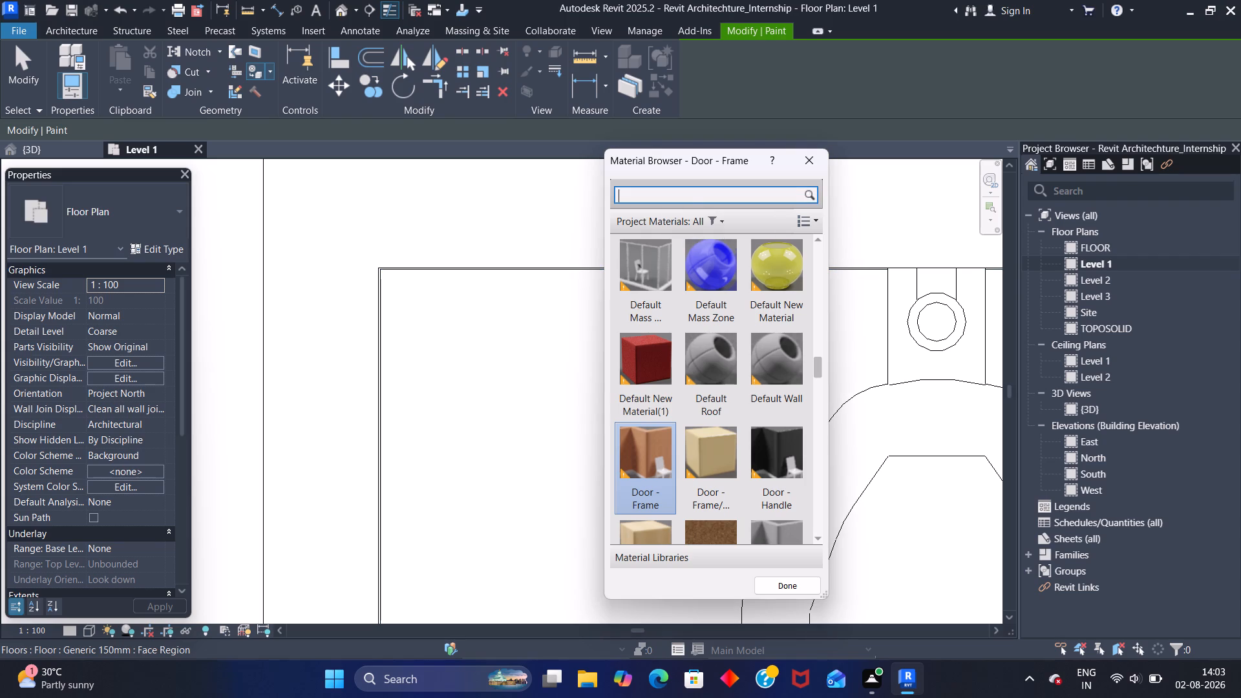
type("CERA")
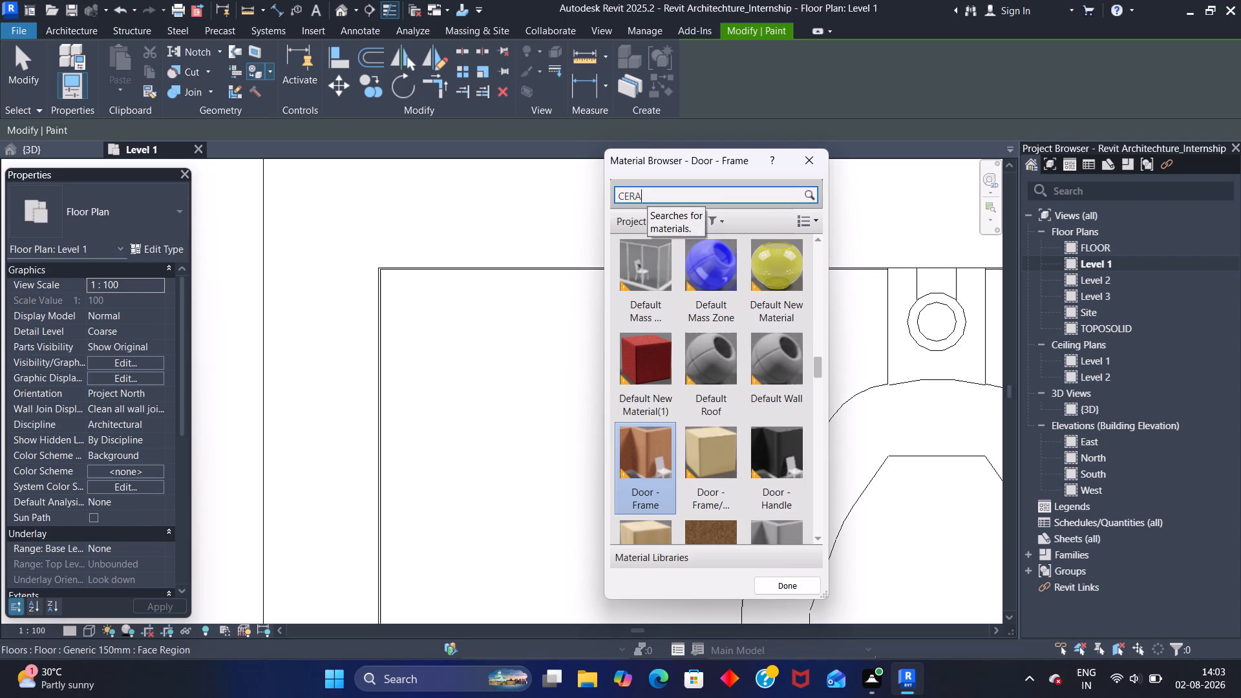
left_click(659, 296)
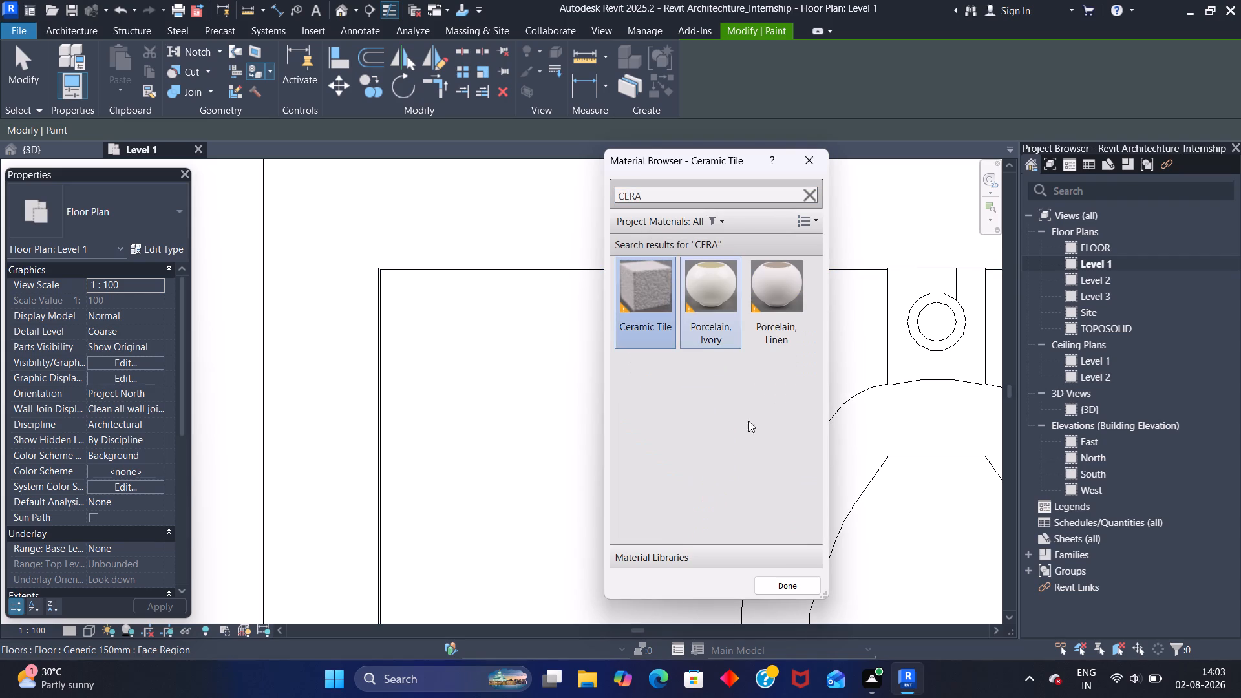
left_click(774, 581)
Switch the Level 1 floor plan's visual style to Realistic and check the toilet room's floor finish.
scroll(568, 465, "down", 3)
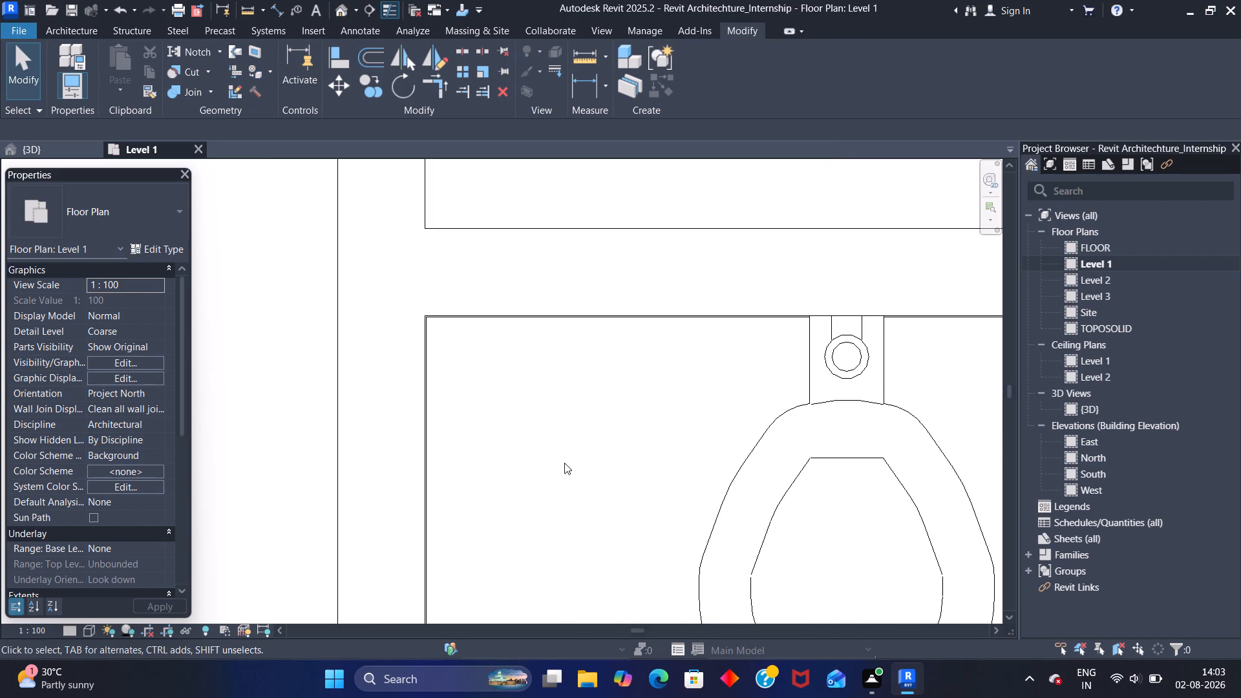
scroll(564, 463, "down", 4)
middle_click_drag(540, 468, 463, 321)
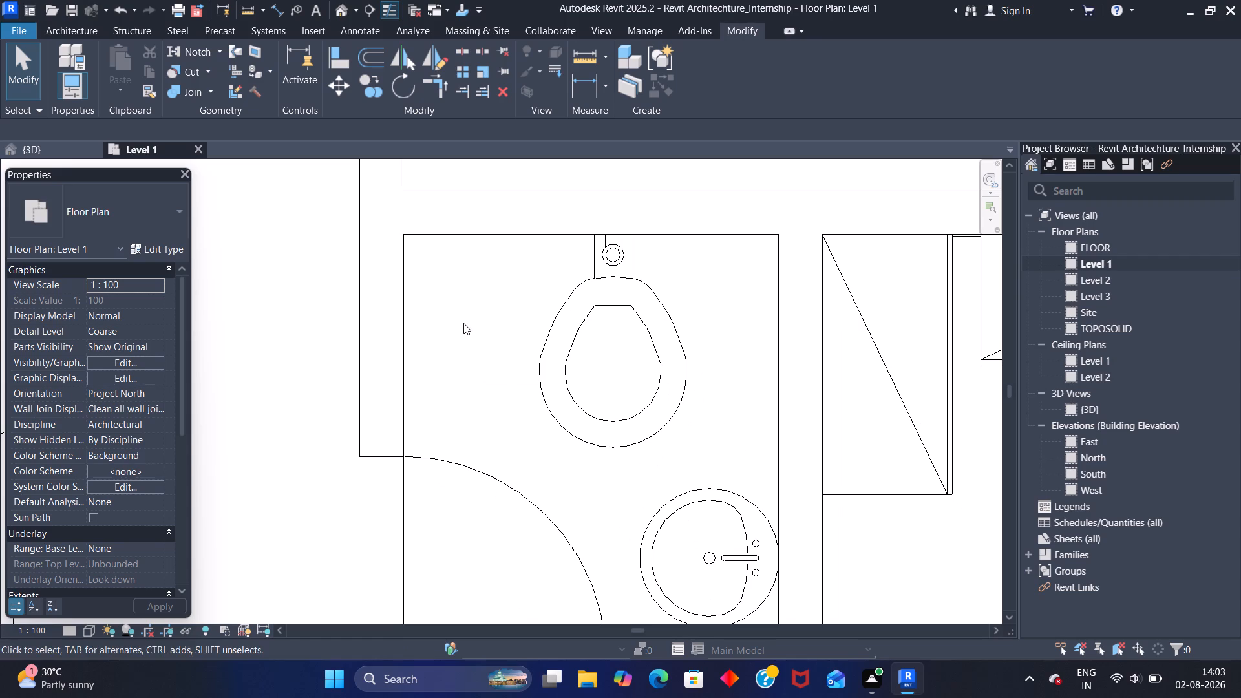
left_click(83, 626)
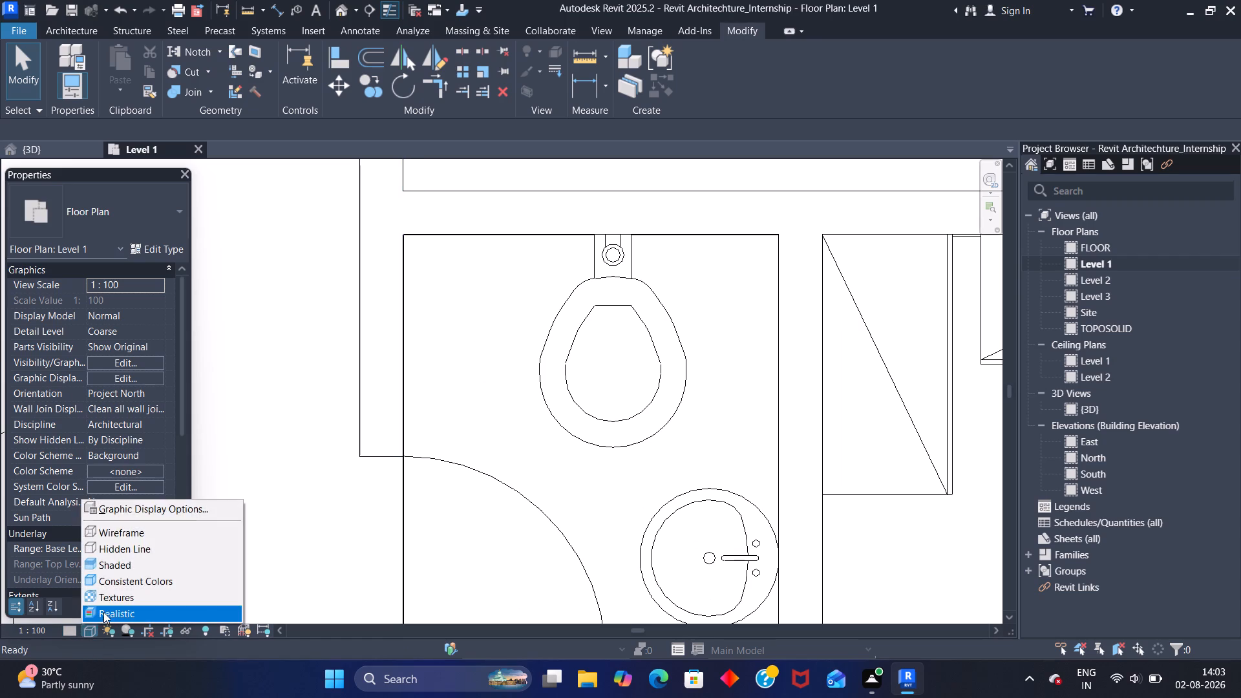
left_click(103, 612)
scroll(440, 428, "down", 3)
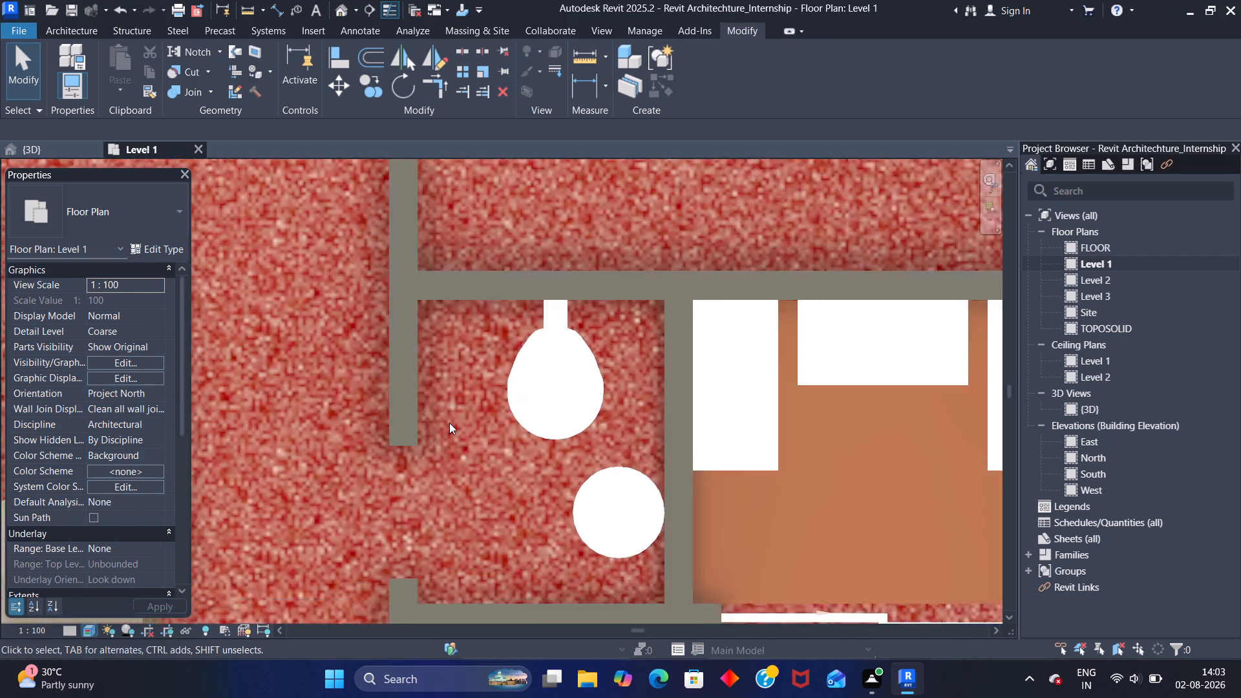
scroll(449, 423, "down", 4)
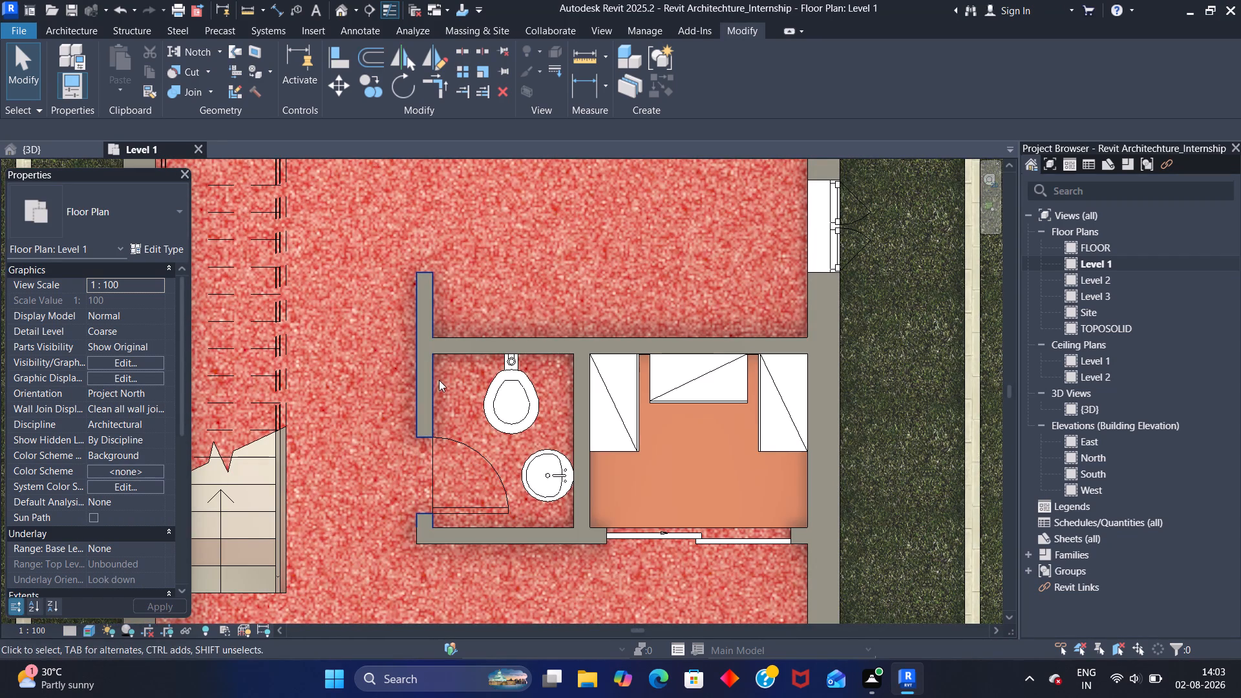
left_click(439, 380)
key("Escape")
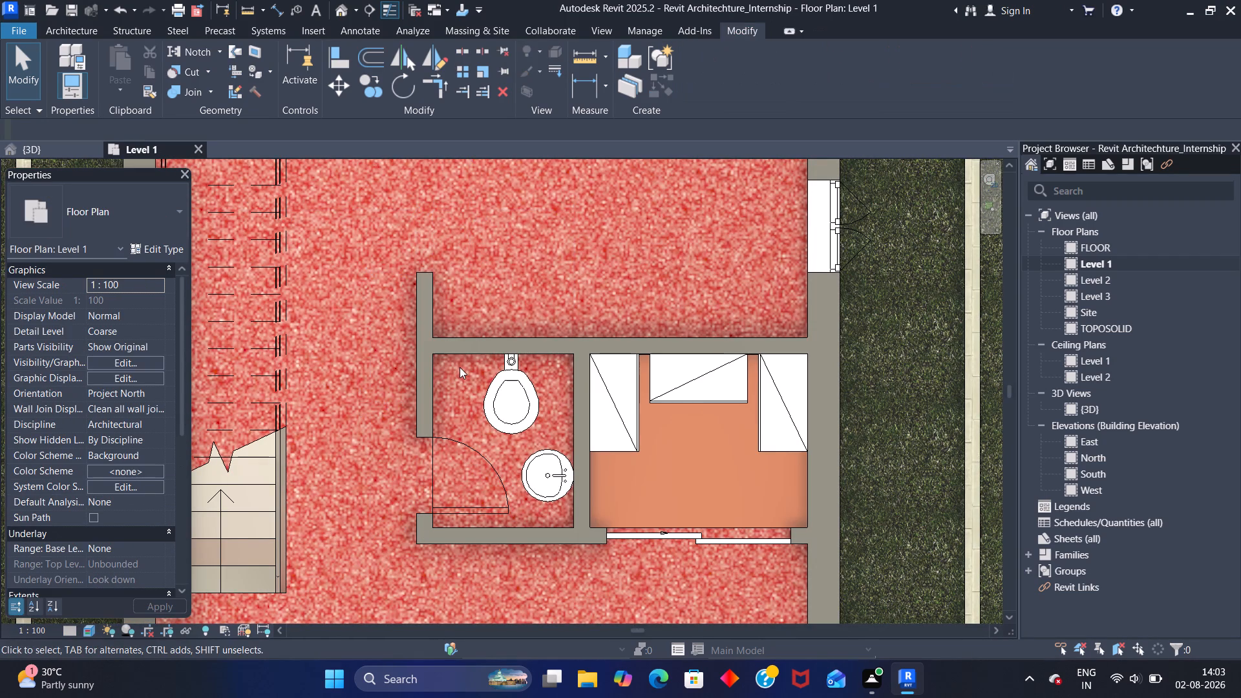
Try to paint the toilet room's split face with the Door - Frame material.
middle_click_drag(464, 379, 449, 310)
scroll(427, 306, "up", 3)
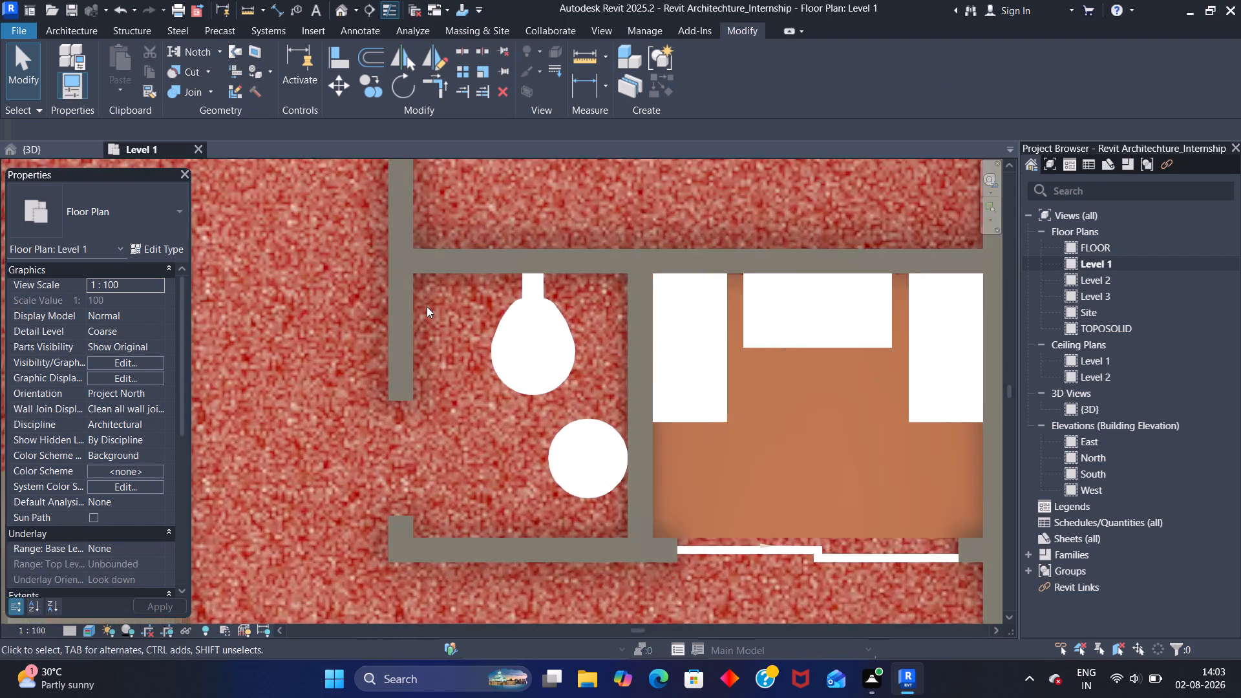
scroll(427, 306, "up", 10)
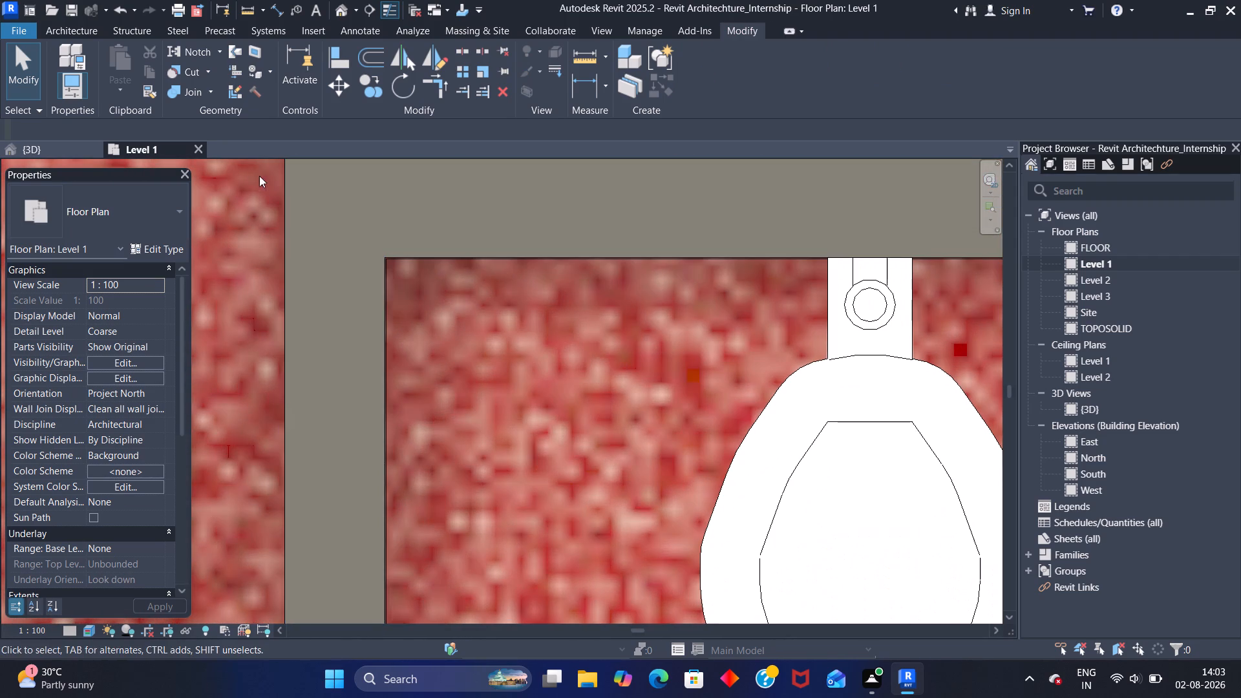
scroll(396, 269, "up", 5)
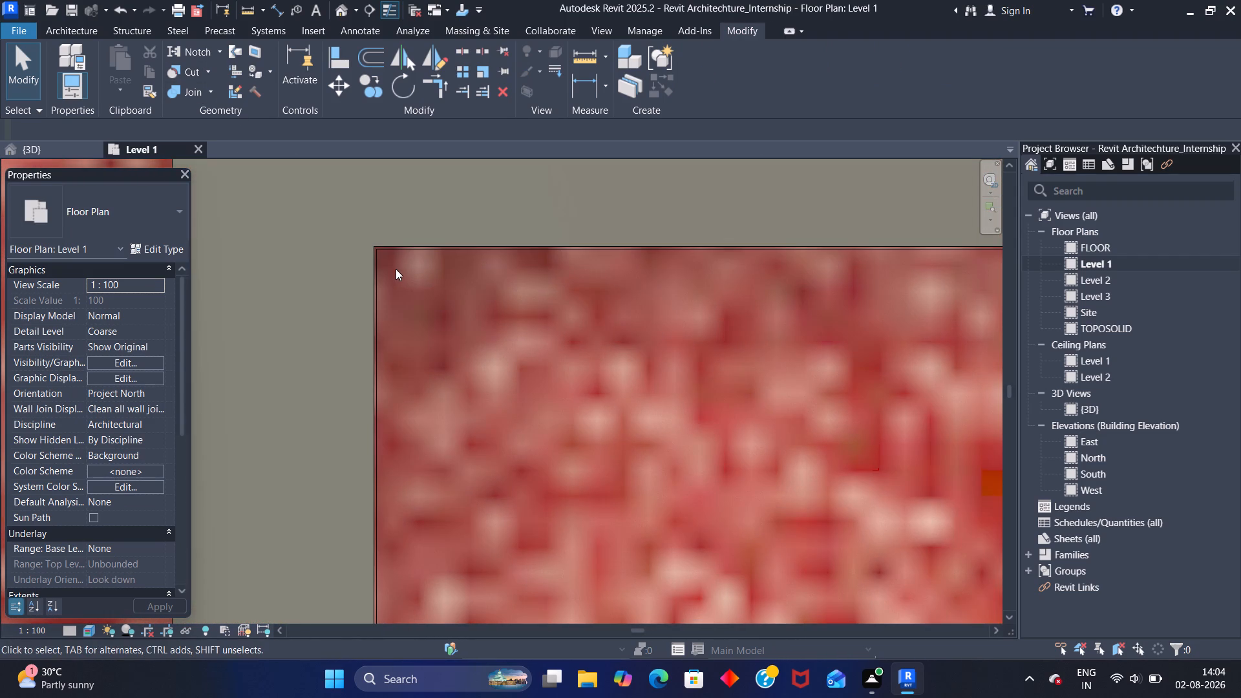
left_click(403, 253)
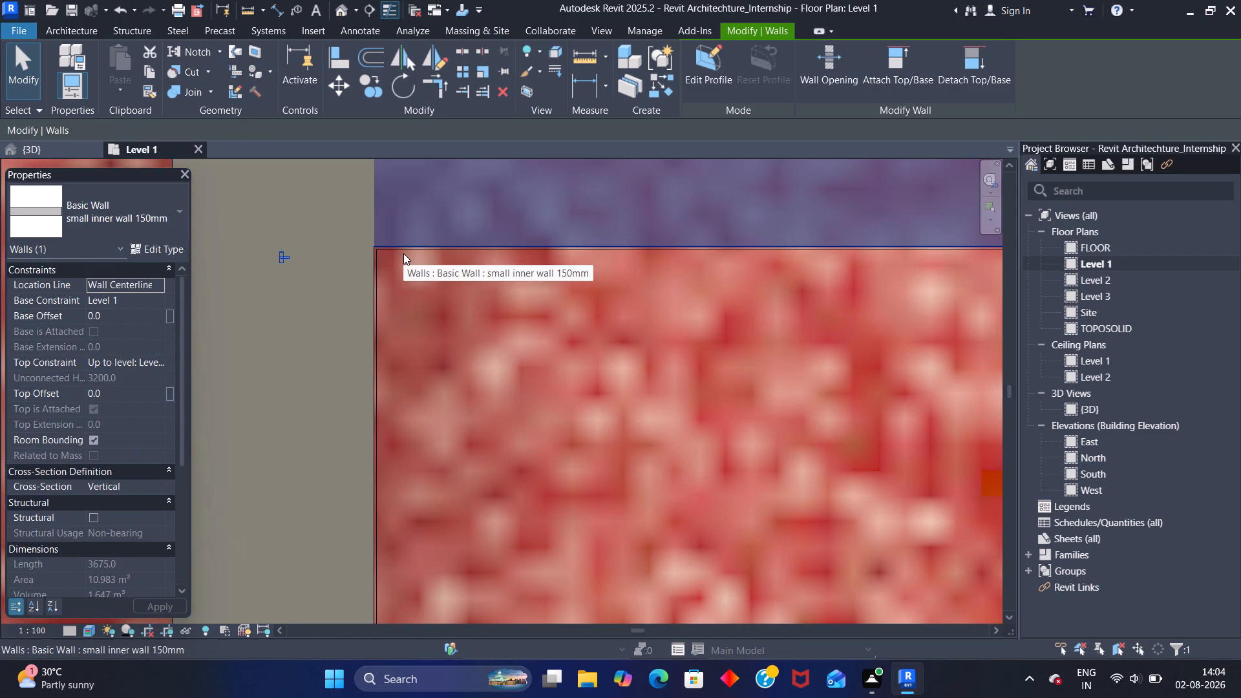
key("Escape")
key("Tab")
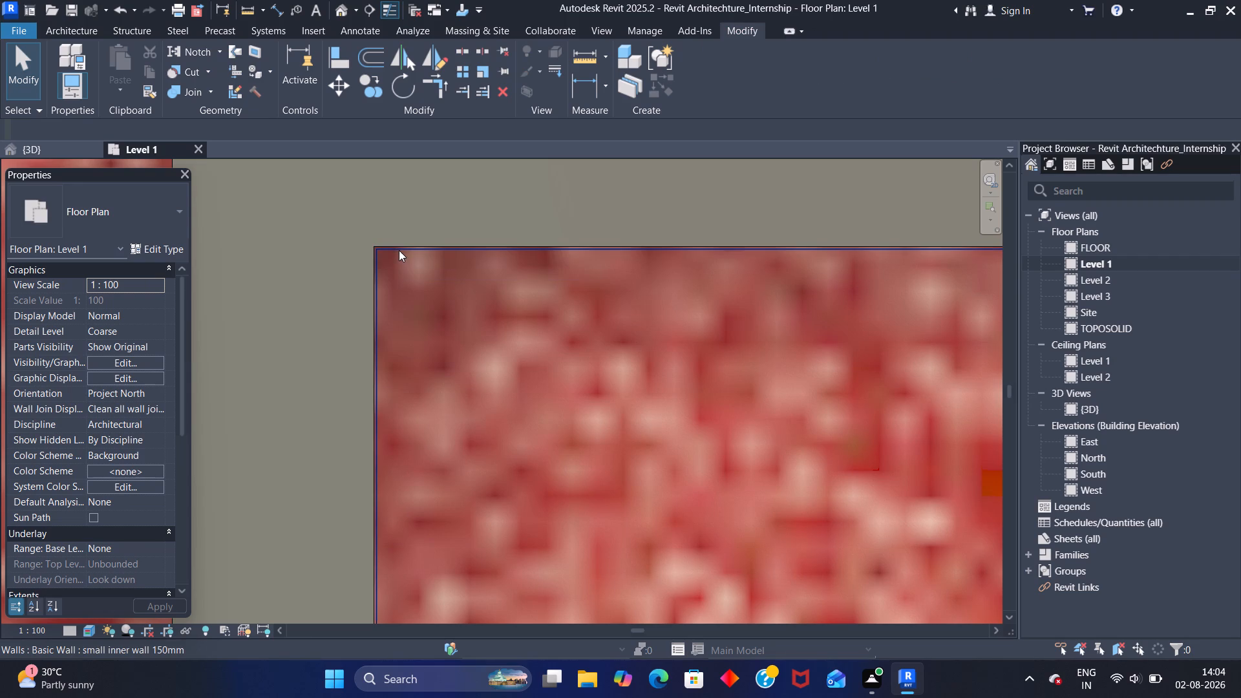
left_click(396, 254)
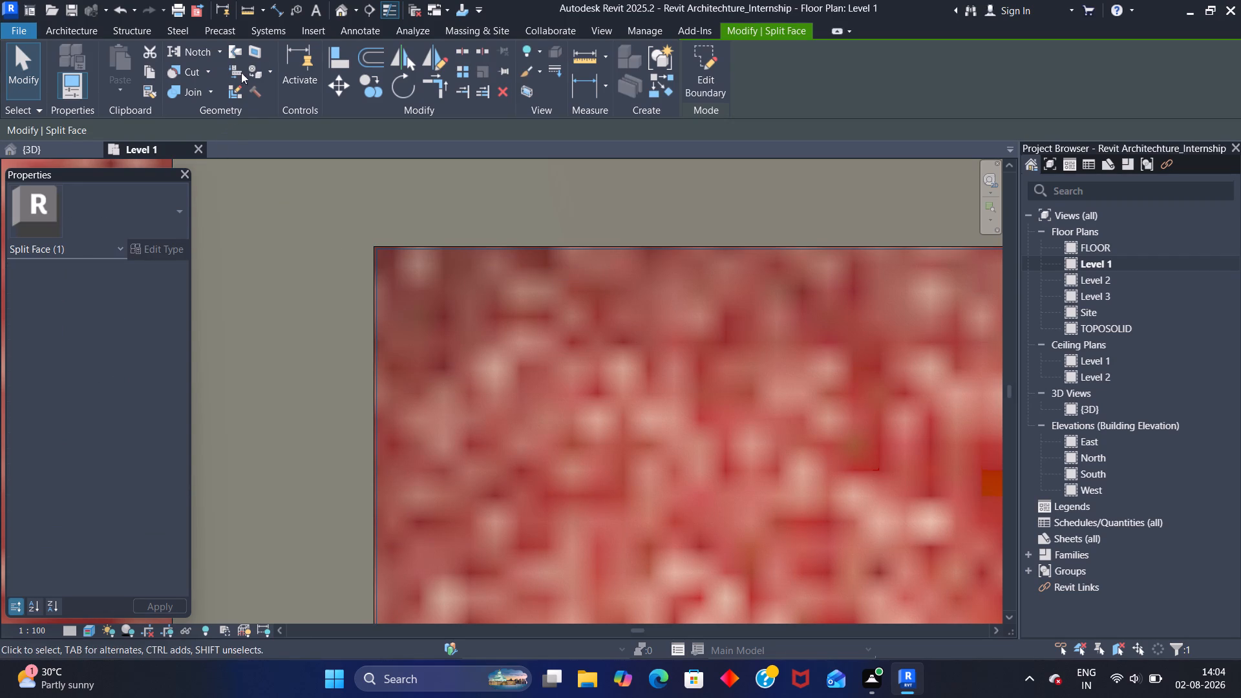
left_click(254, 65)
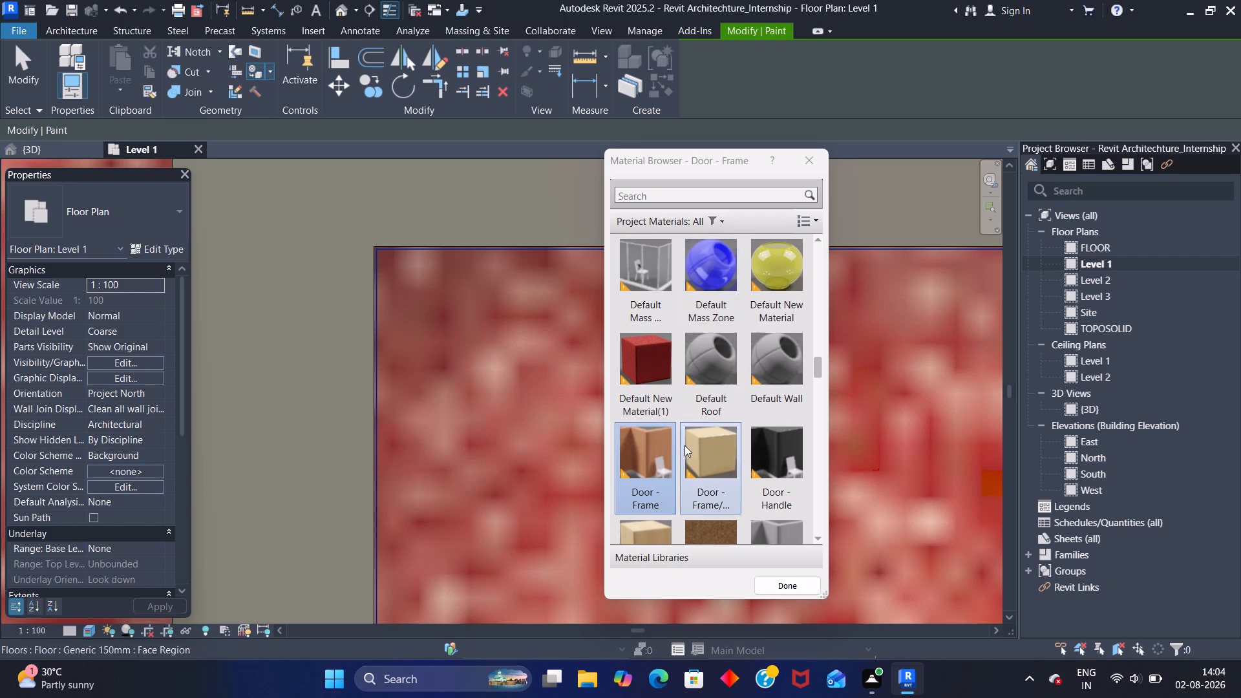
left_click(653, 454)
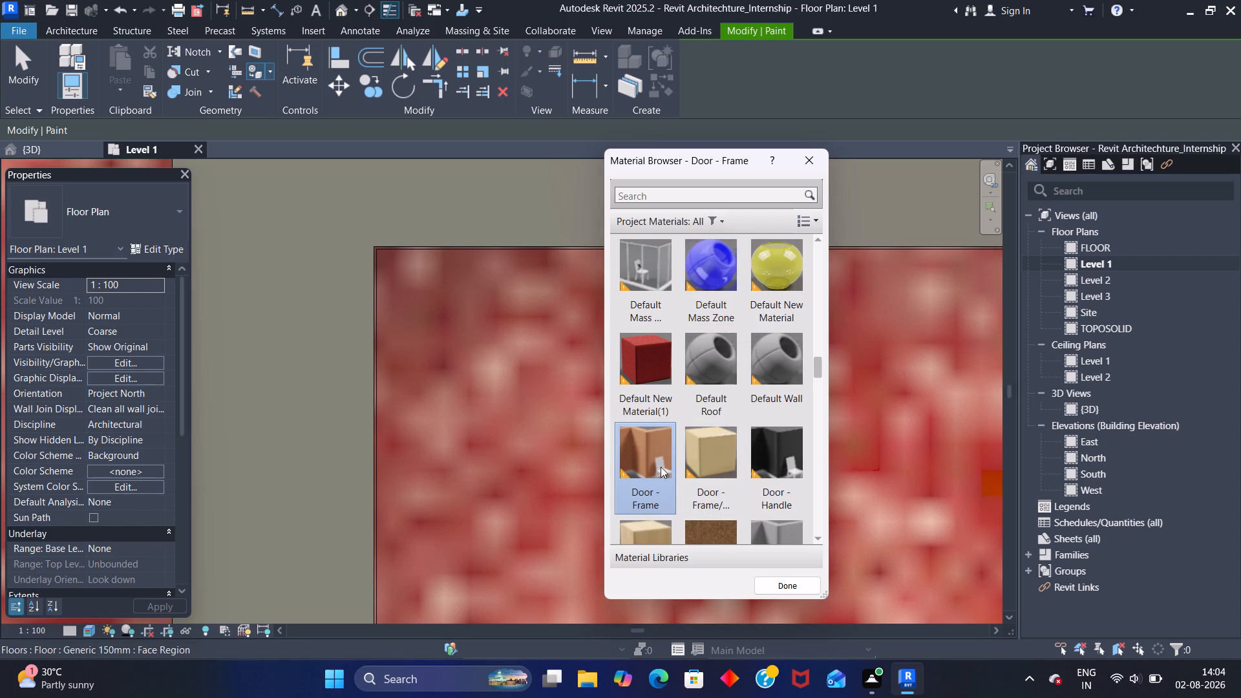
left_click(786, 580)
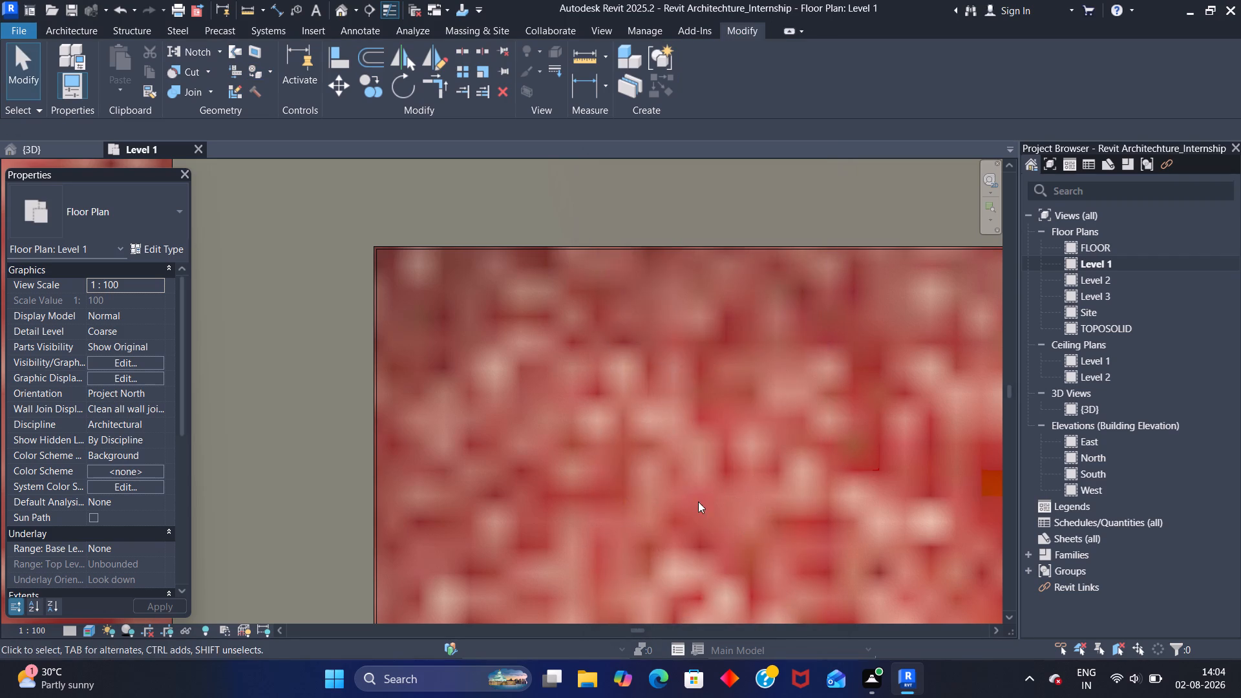
Examine the toilet room's floor finish against the surrounding floor and the neighbouring room.
scroll(686, 494, "down", 6)
middle_click_drag(643, 472, 557, 405)
scroll(556, 403, "down", 2)
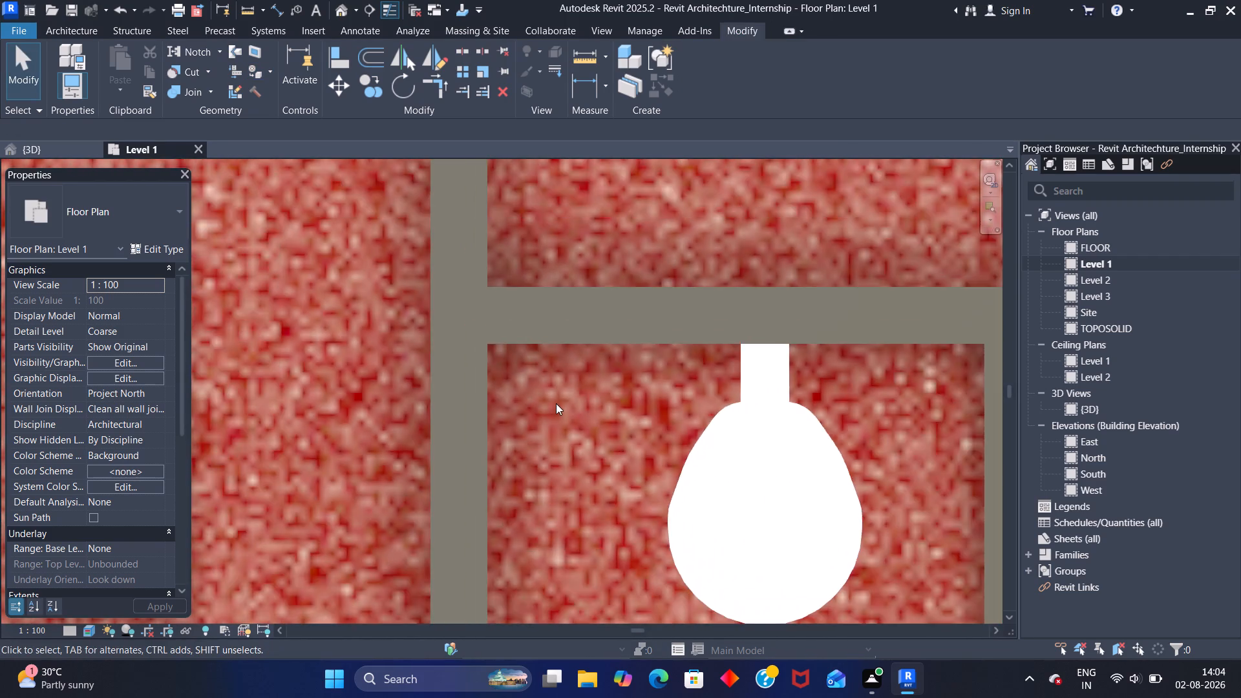
scroll(556, 403, "down", 13)
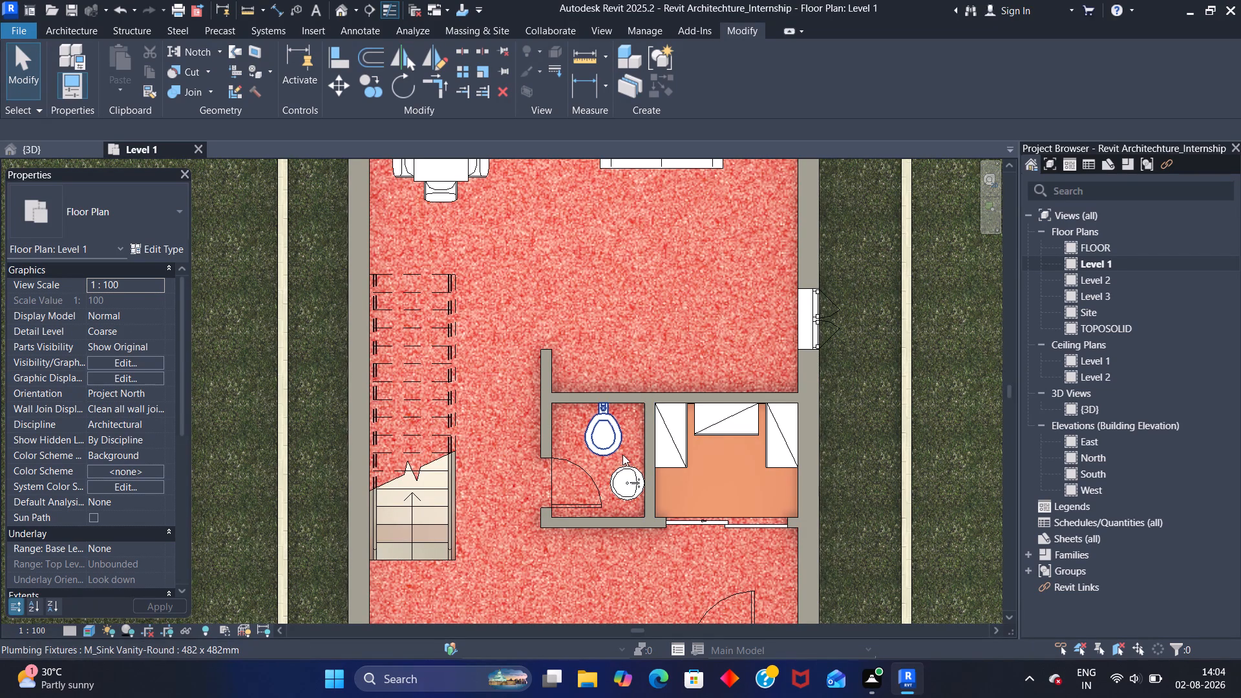
scroll(547, 417, "up", 1)
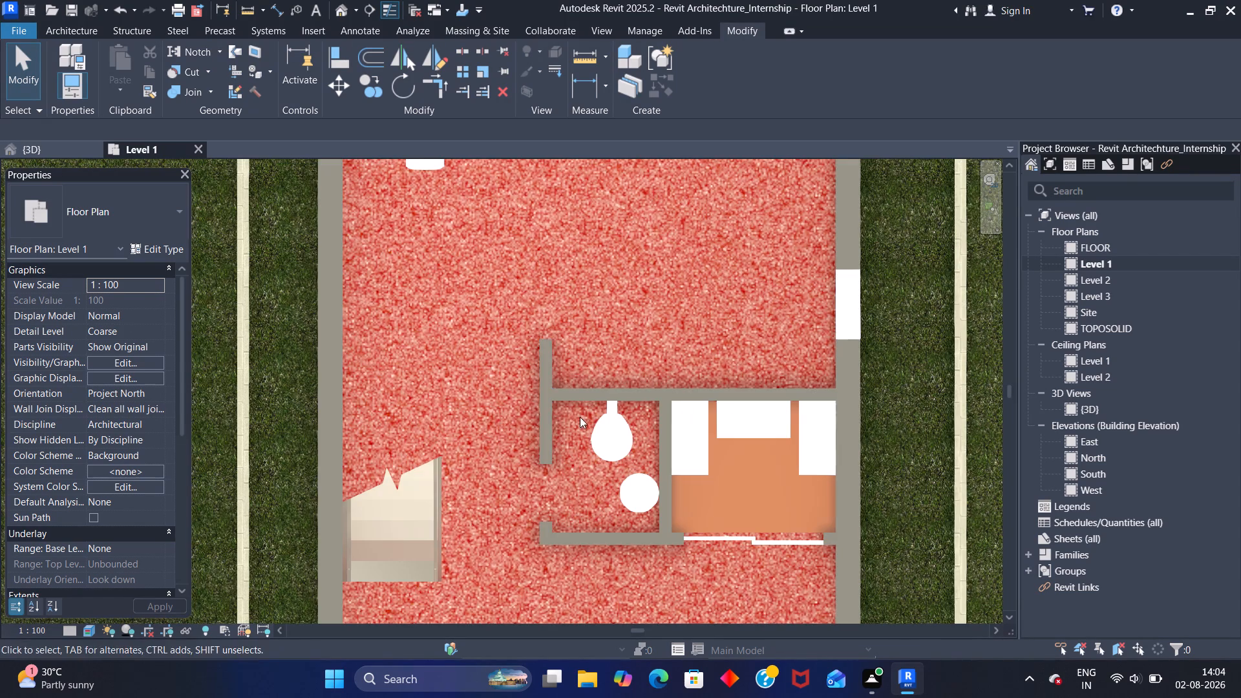
scroll(580, 417, "up", 7)
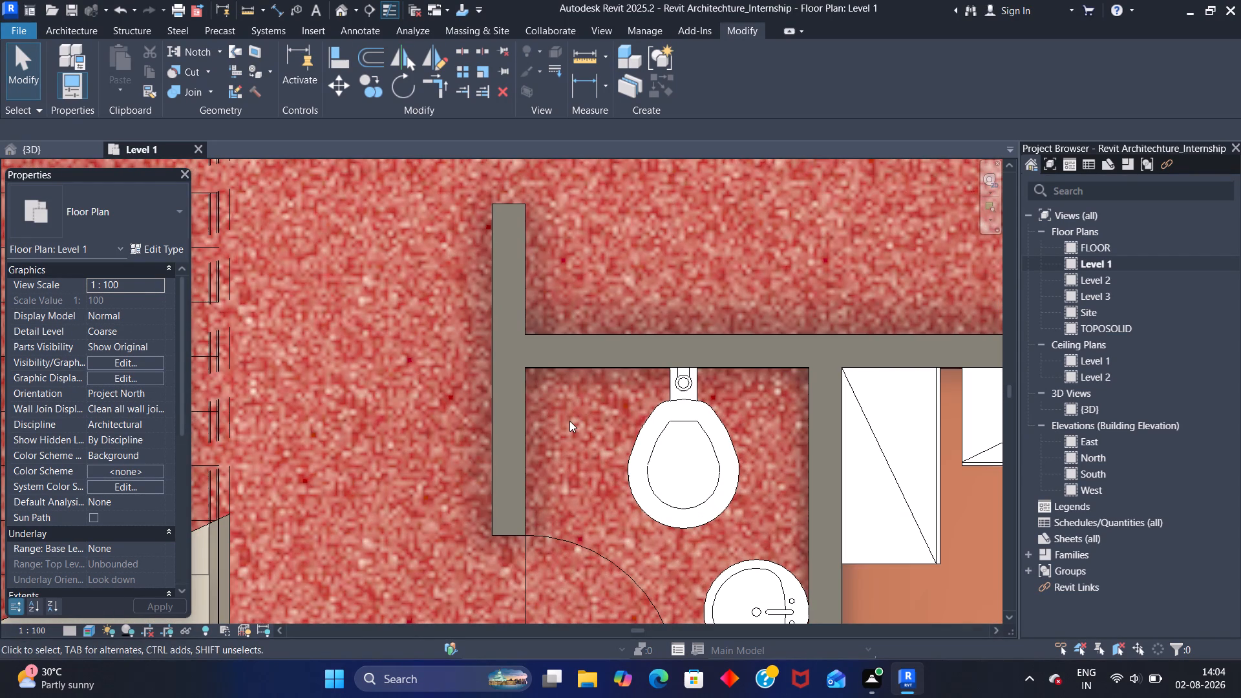
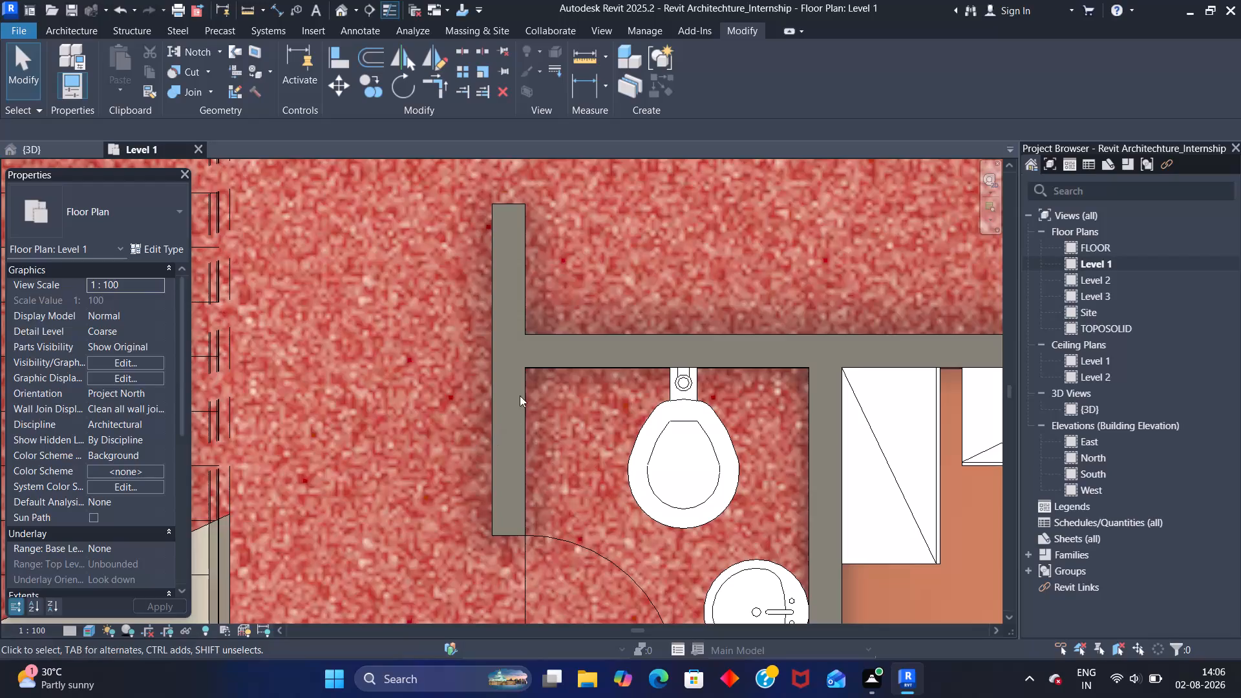
Examine the house's floor finishes in the Level 1 plan and its exterior from several sides in the 3D view.
scroll(559, 326, "down", 5)
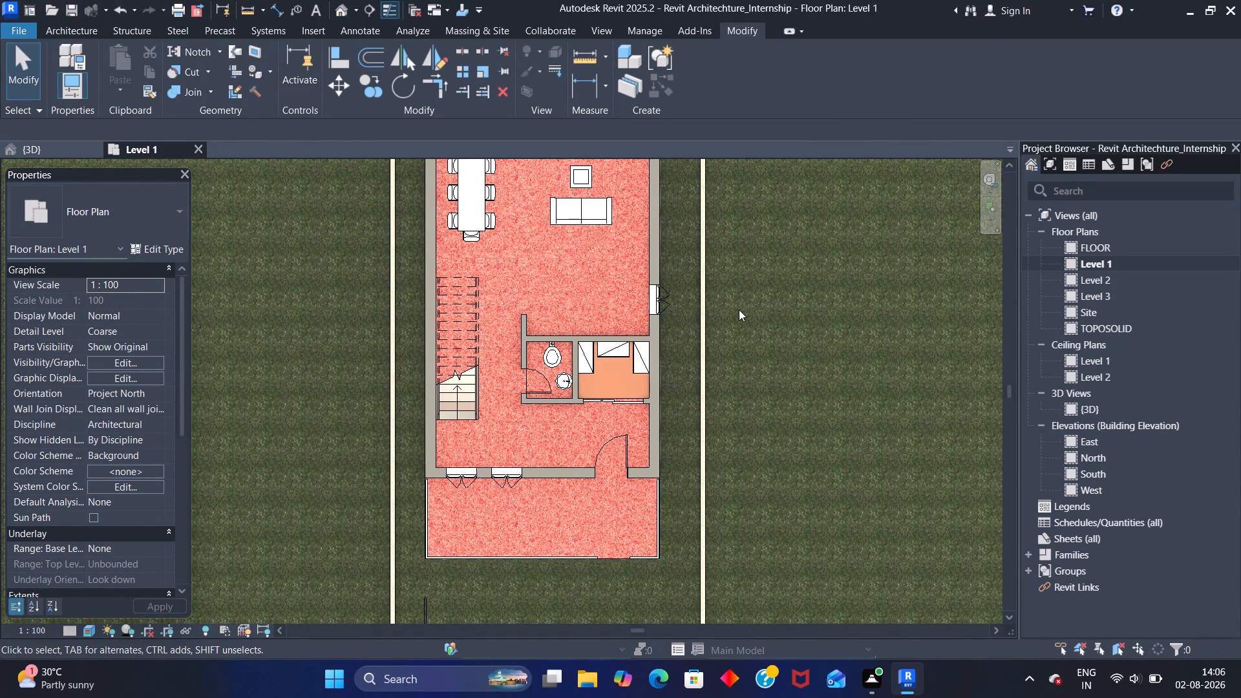
scroll(750, 300, "down", 5)
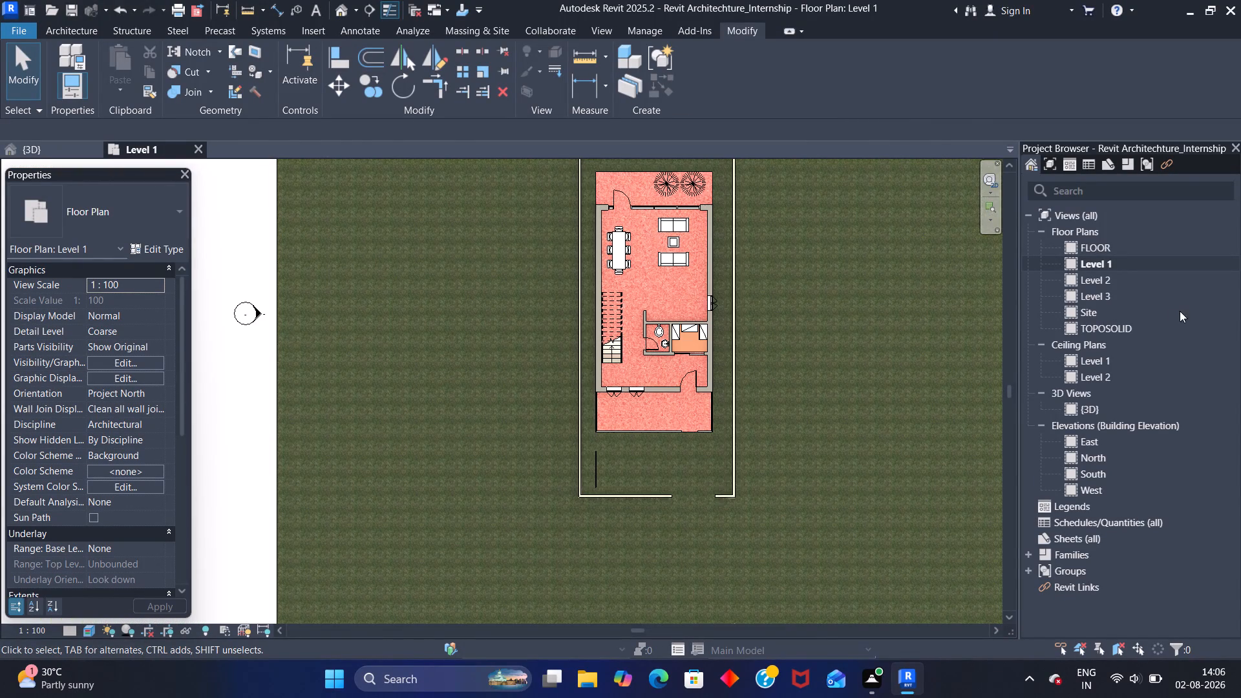
left_click(1103, 410)
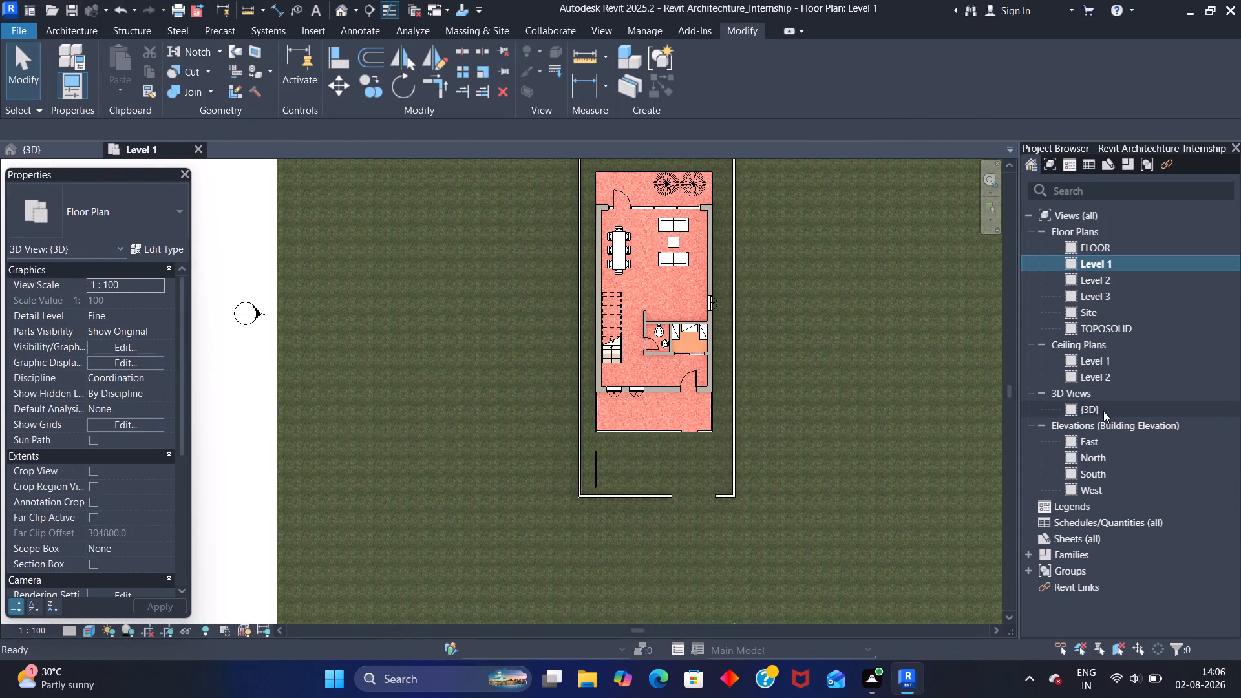
double_click(1103, 411)
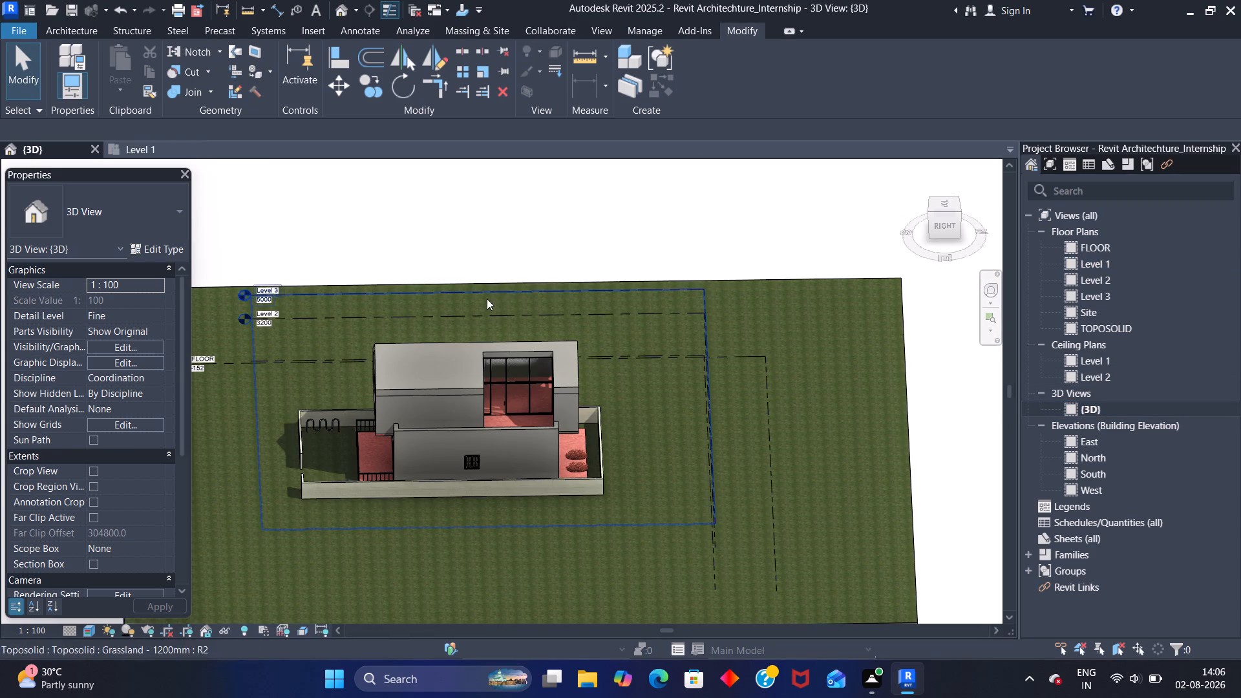
double_click(1092, 262)
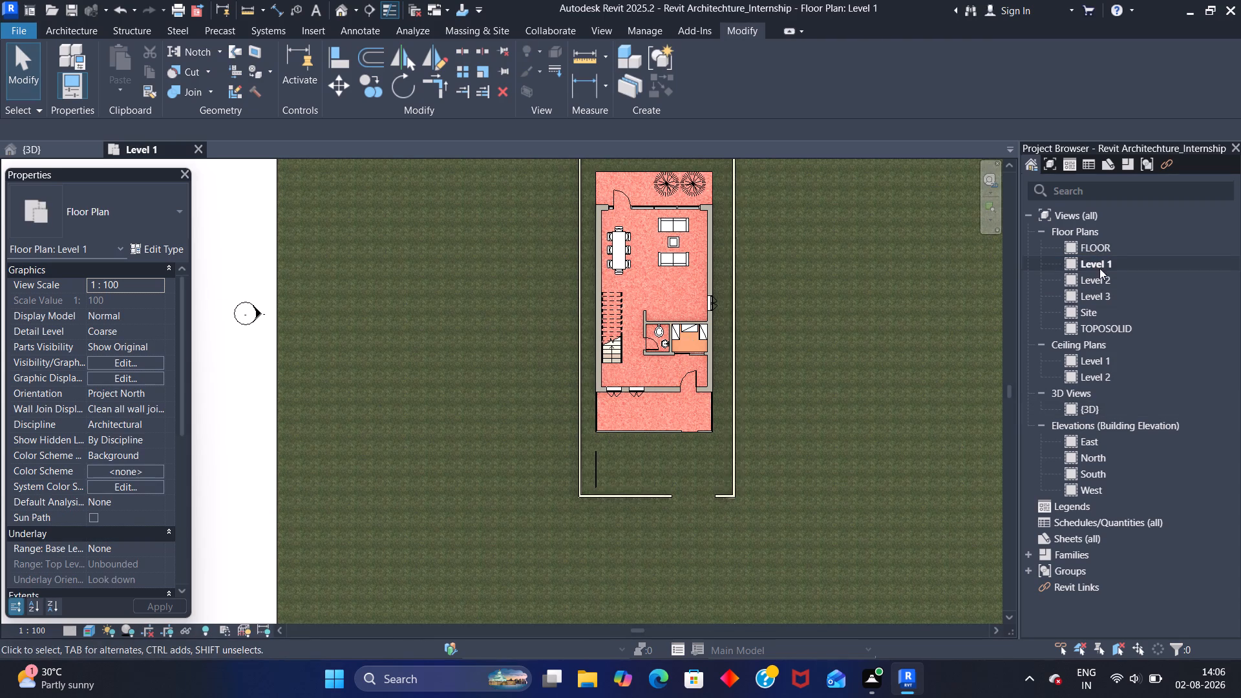
triple_click(1105, 410)
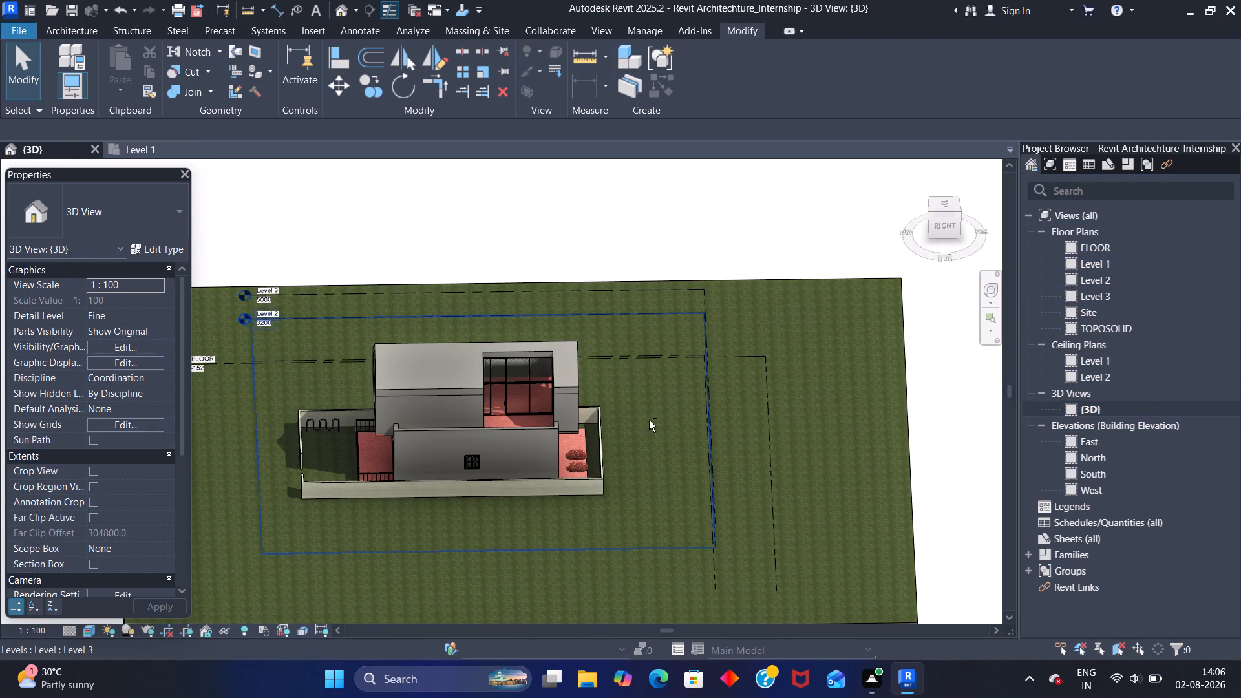
middle_click_drag(622, 460, 739, 331, "shift")
middle_click_drag(503, 471, 518, 471, "shift")
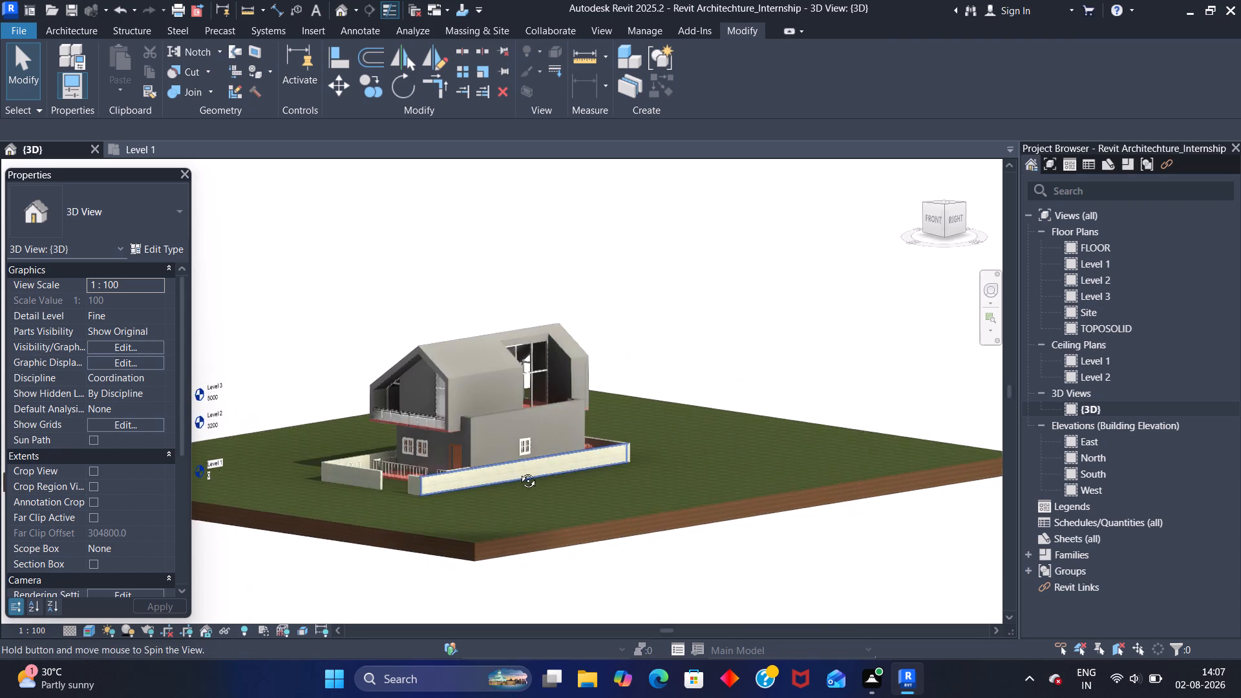
middle_click_drag(518, 471, 524, 485, "shift")
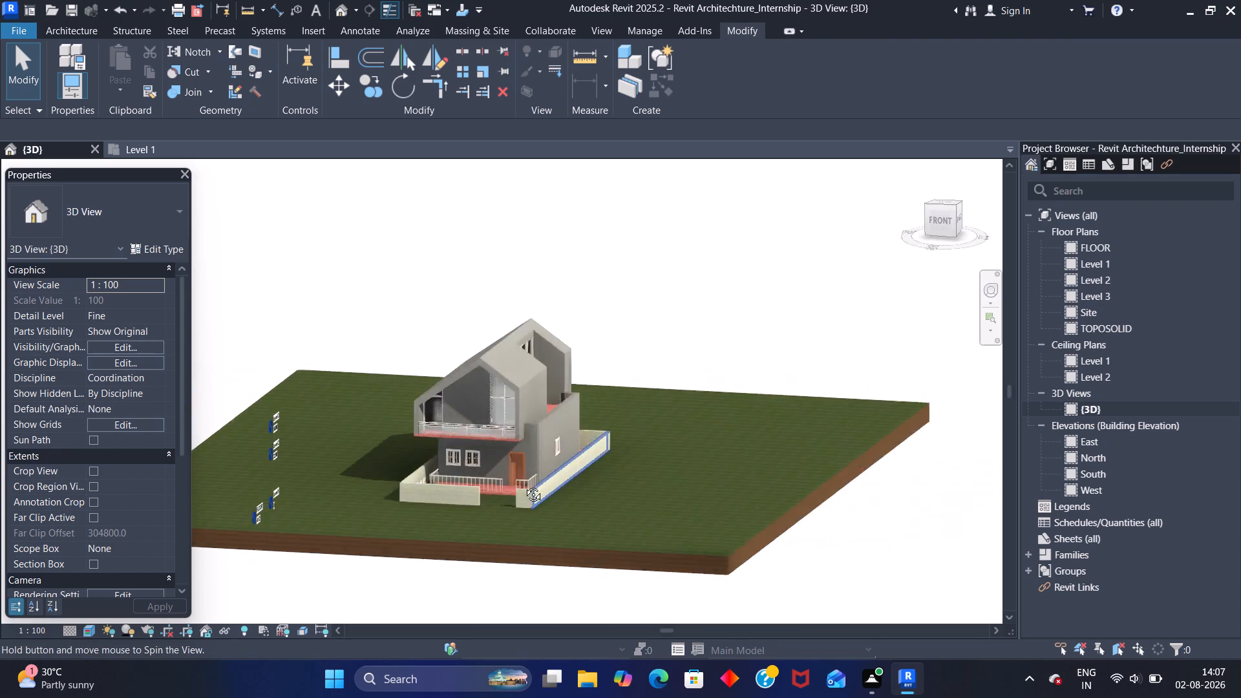
middle_click_drag(524, 485, 447, 501, "shift")
scroll(537, 386, "up", 5)
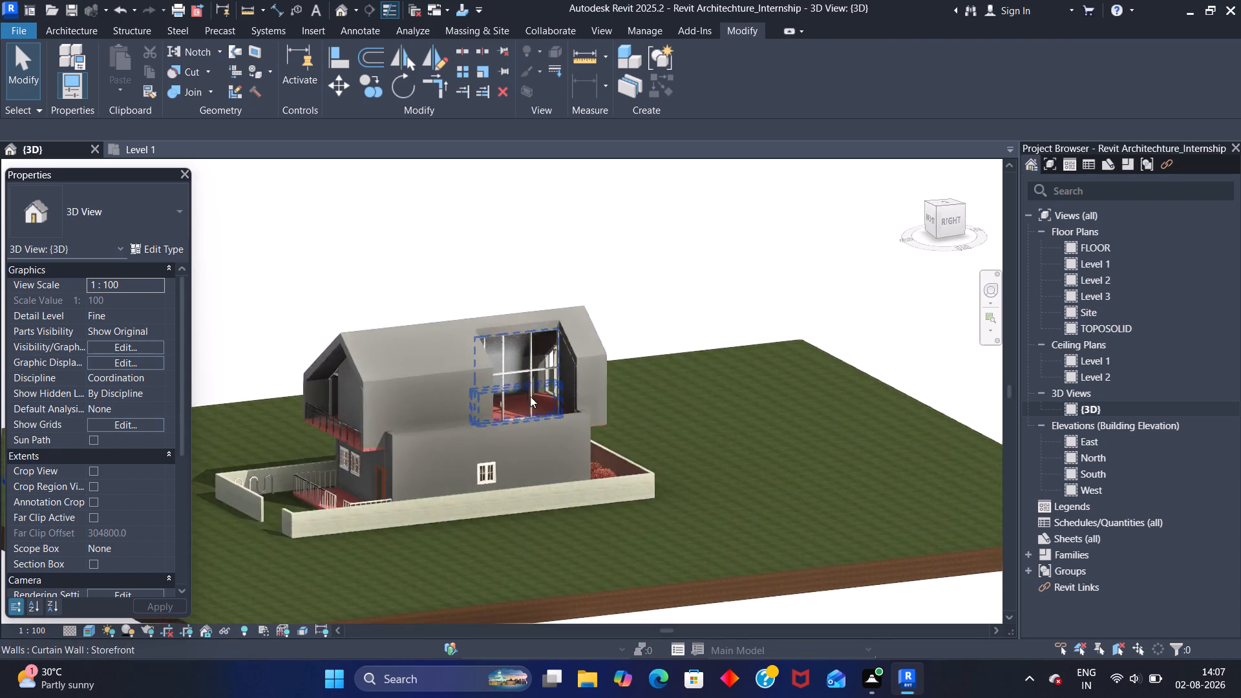
scroll(530, 396, "up", 8)
scroll(524, 388, "down", 7)
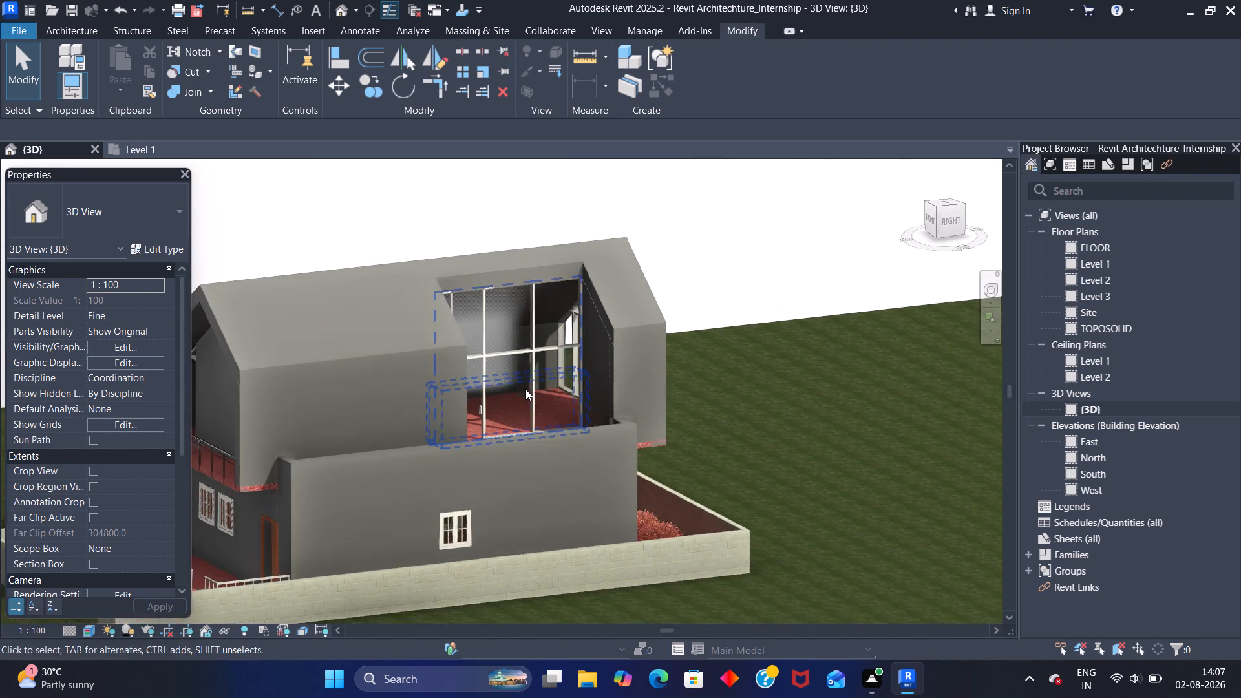
scroll(525, 389, "down", 2)
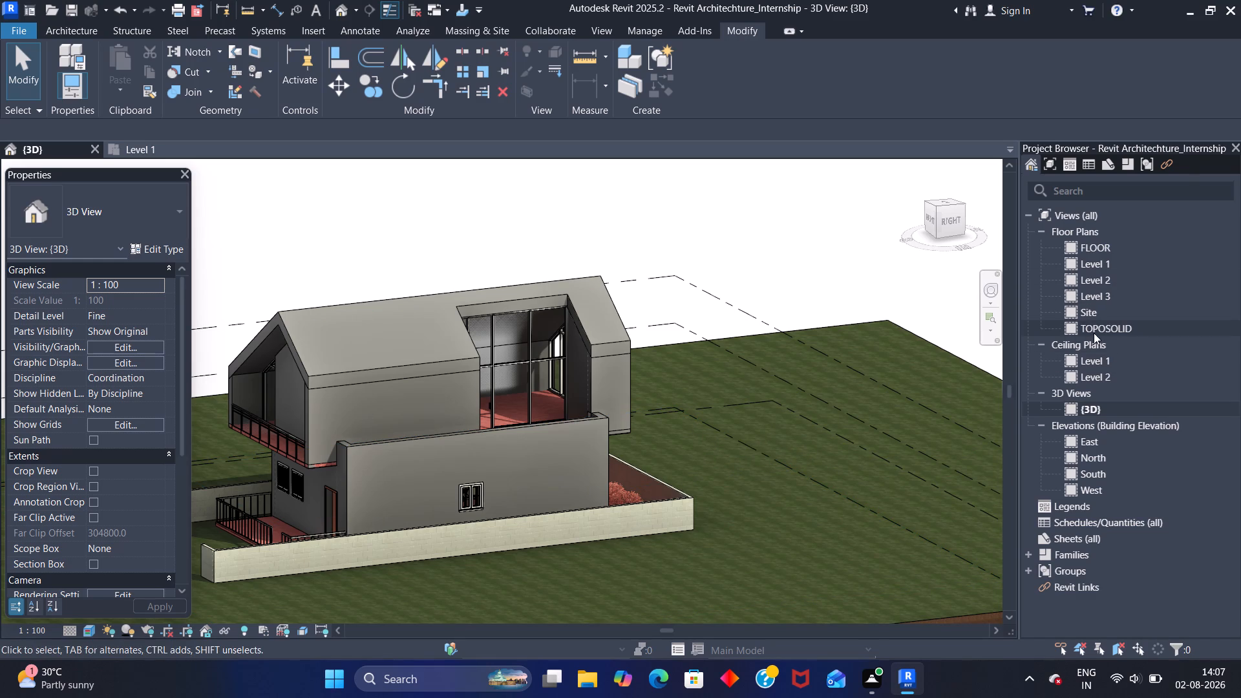
Switch the Level 1 floor plan's visual style to Hidden Line.
double_click(1103, 259)
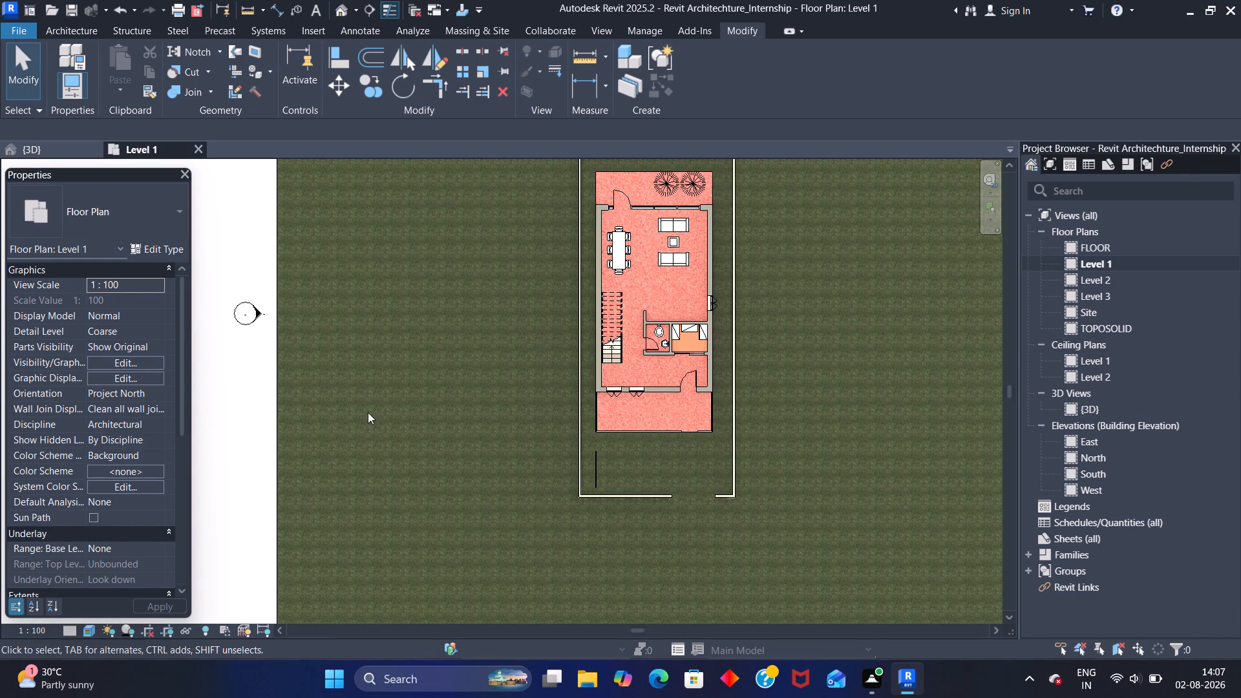
left_click(88, 622)
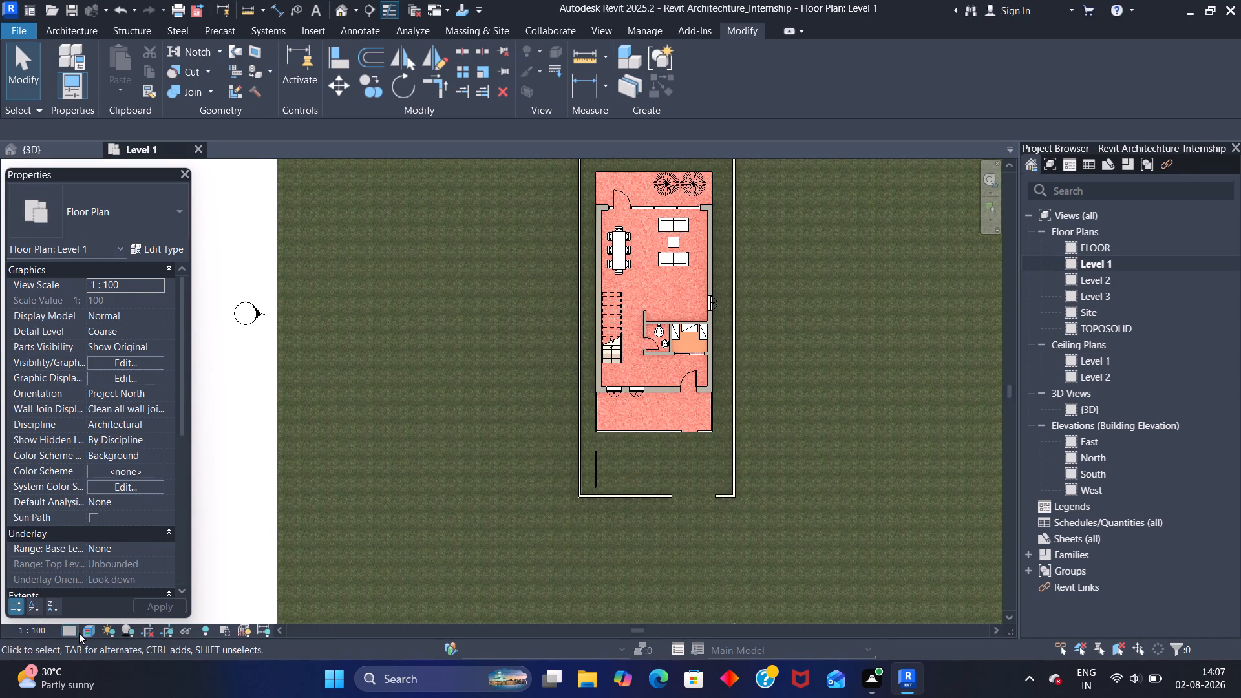
left_click(83, 630)
left_click(100, 616)
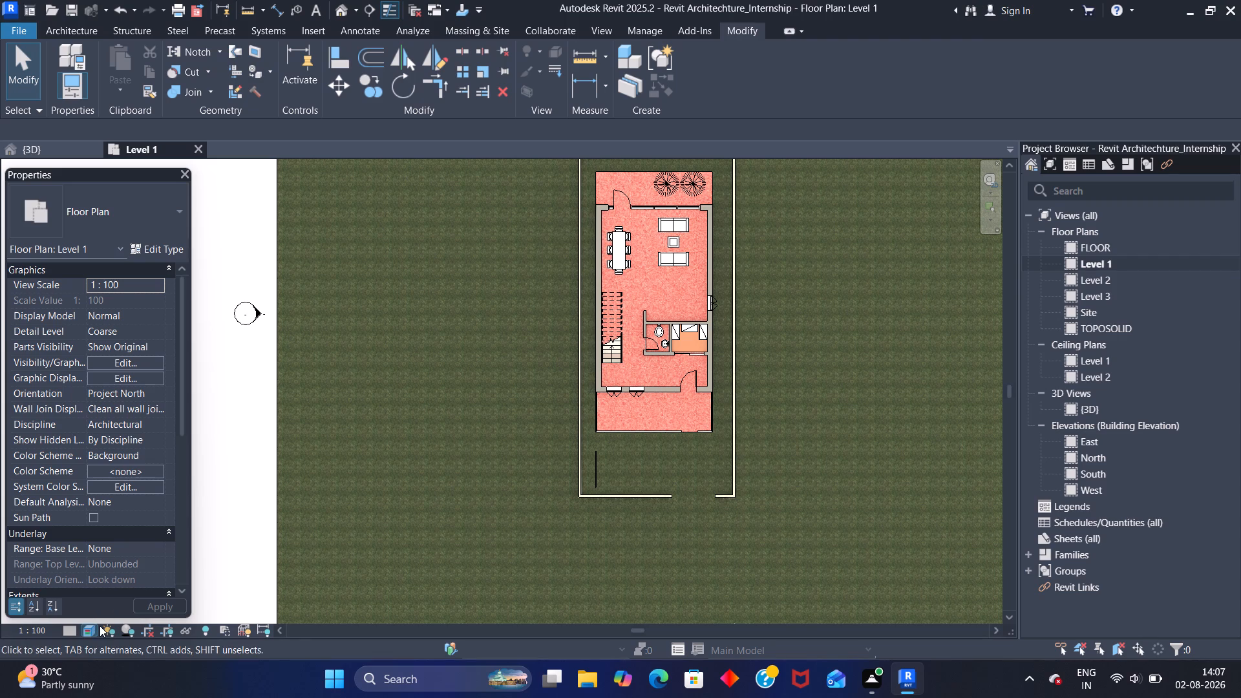
left_click(91, 626)
left_click(113, 551)
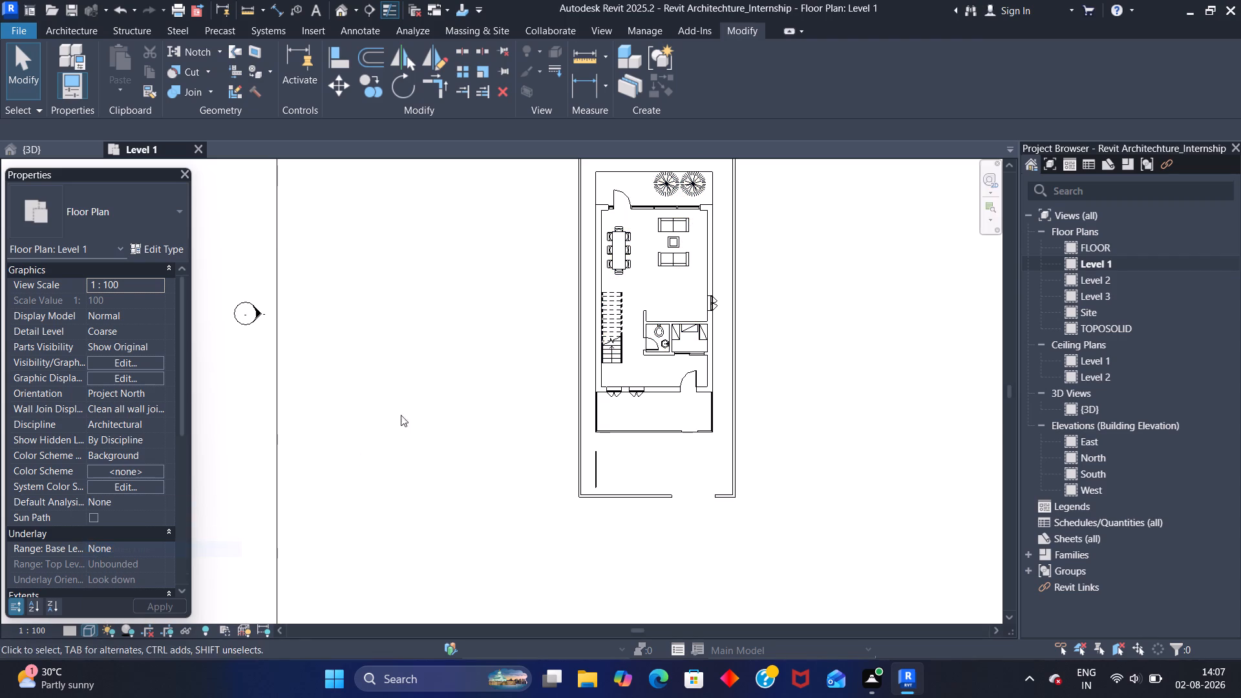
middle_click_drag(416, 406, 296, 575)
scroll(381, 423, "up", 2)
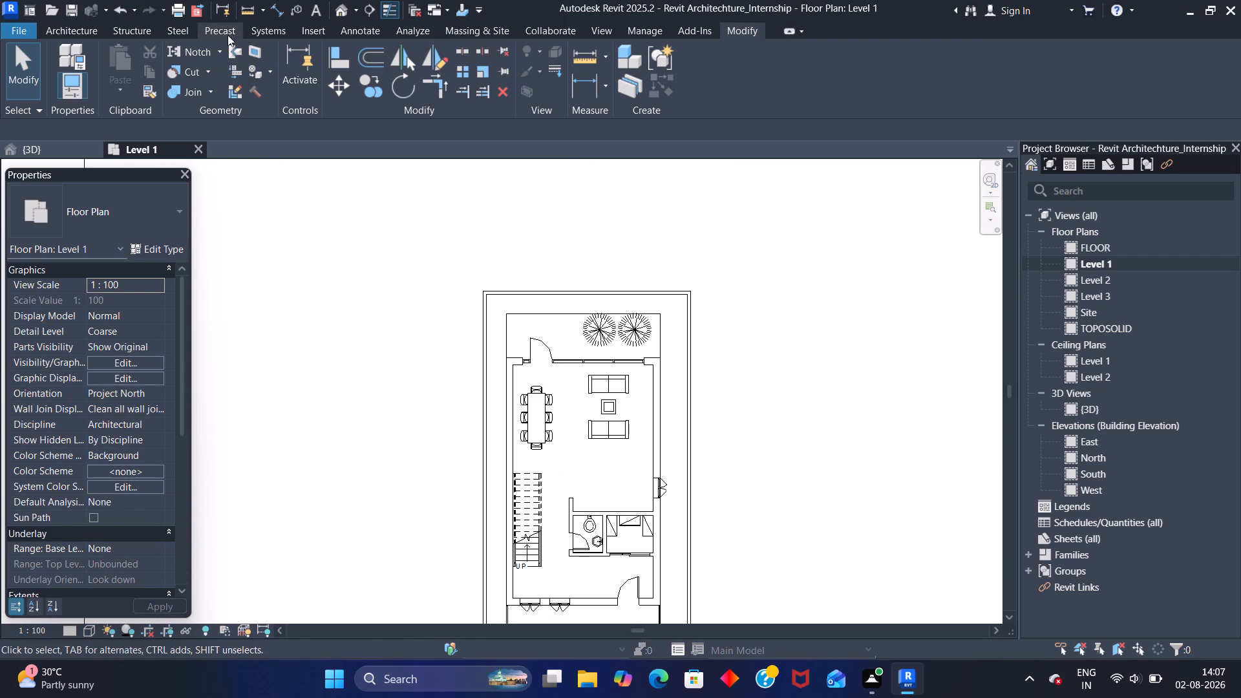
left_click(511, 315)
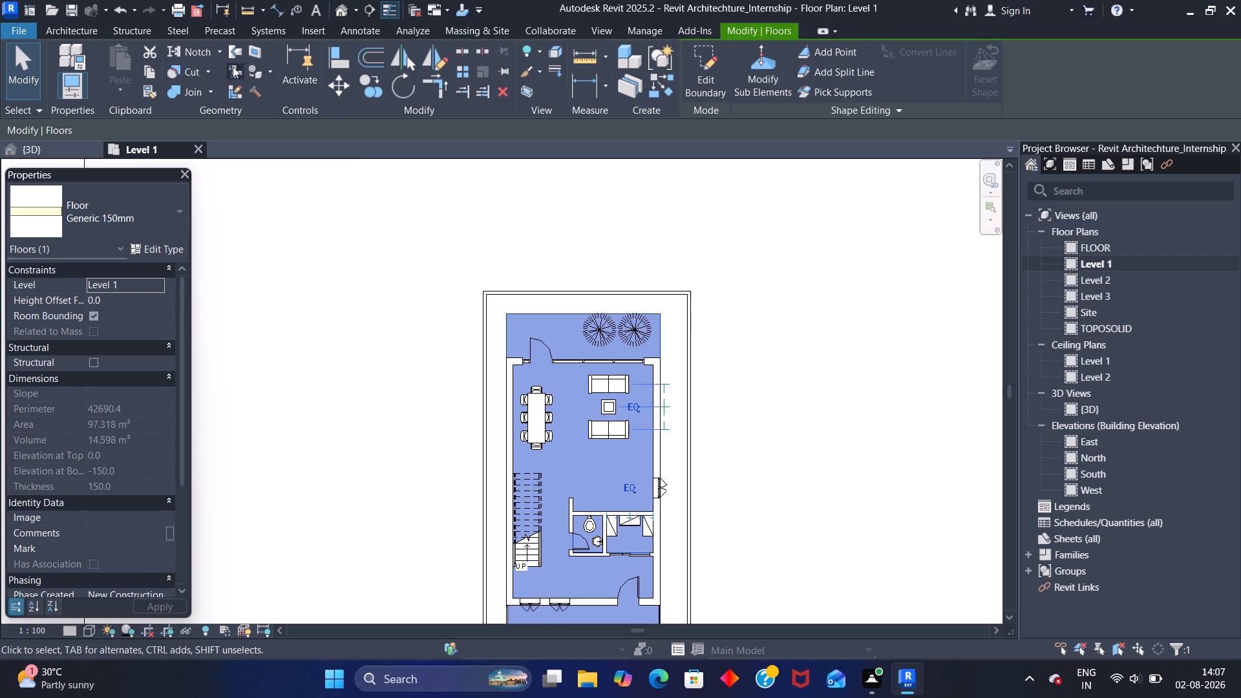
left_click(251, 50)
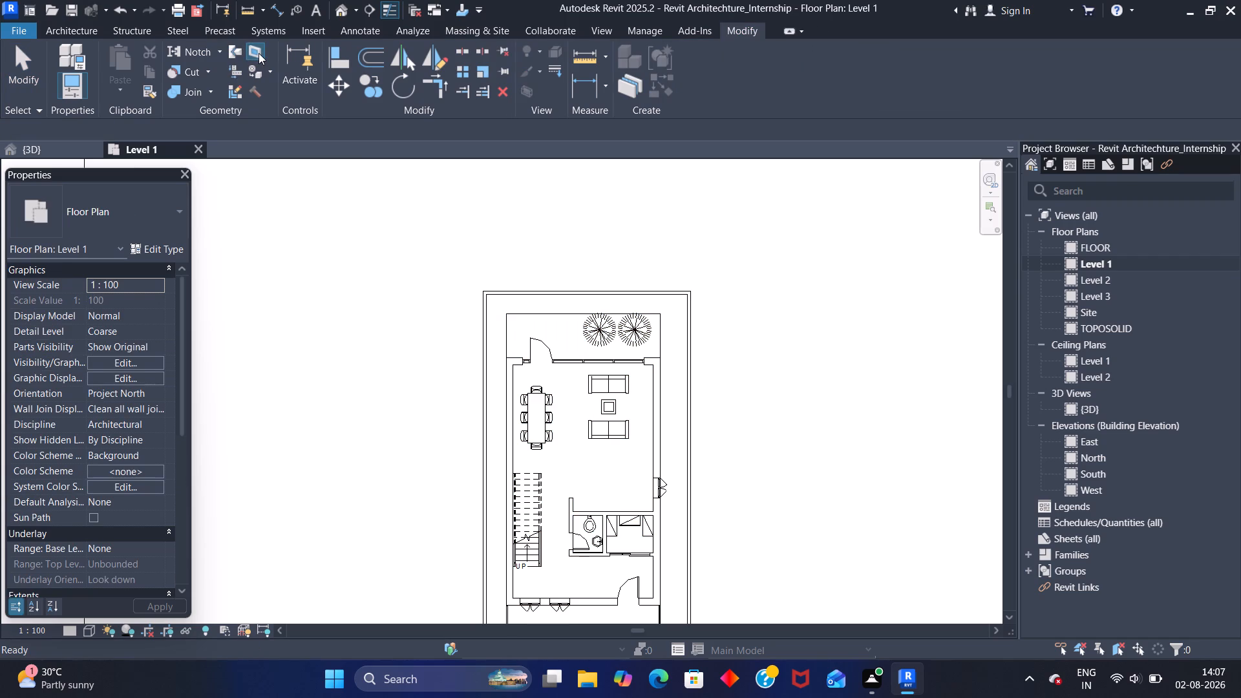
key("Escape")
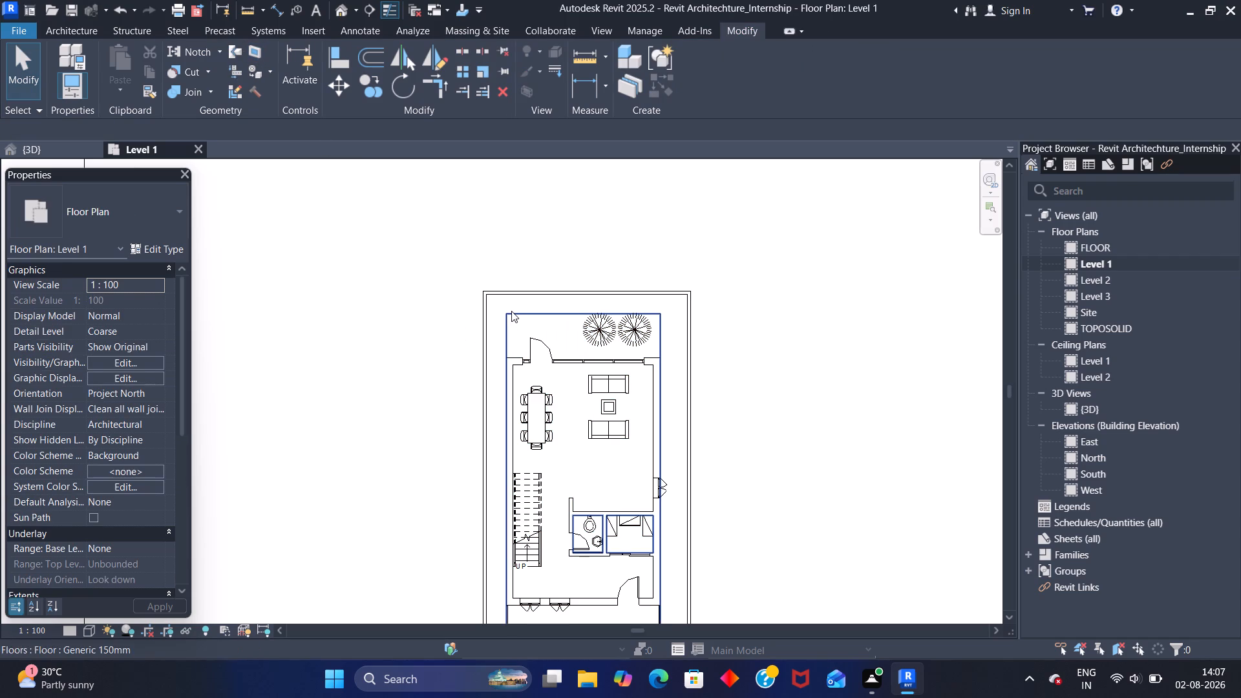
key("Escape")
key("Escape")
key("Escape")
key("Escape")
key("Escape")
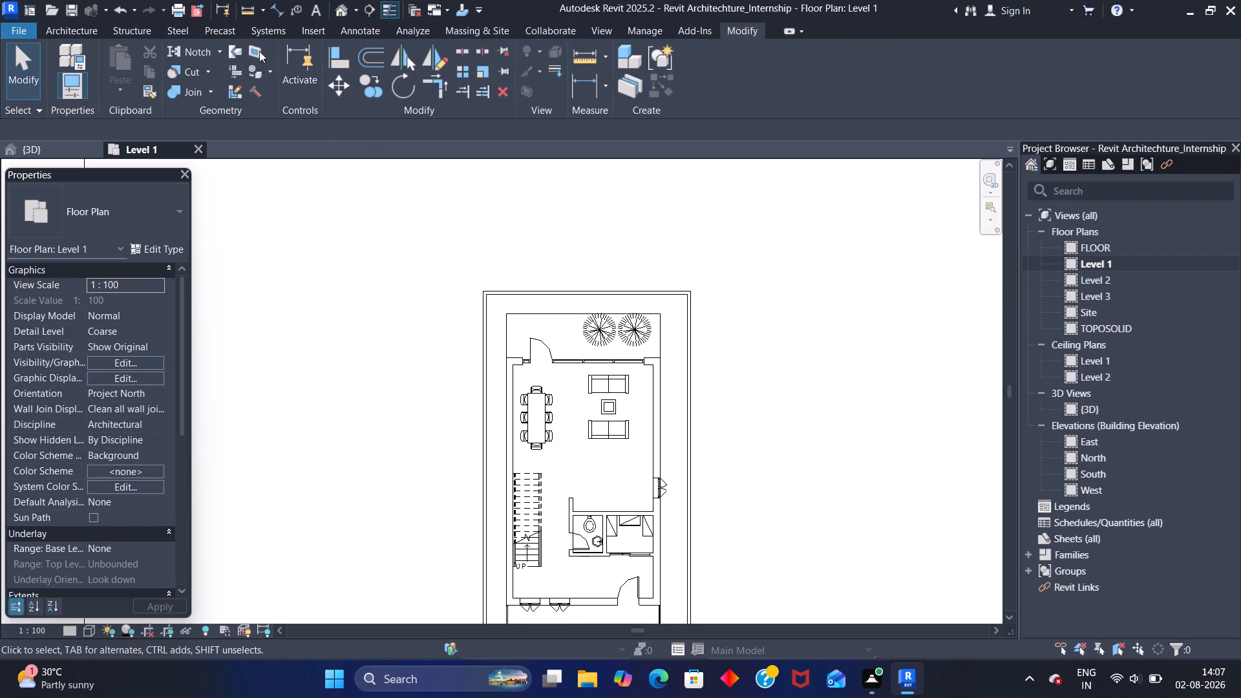
Split the Level 1 floor's face with a rectangle in the toilet room, drawn slightly inside the room's existing split boundary.
left_click(259, 51)
left_click(520, 314)
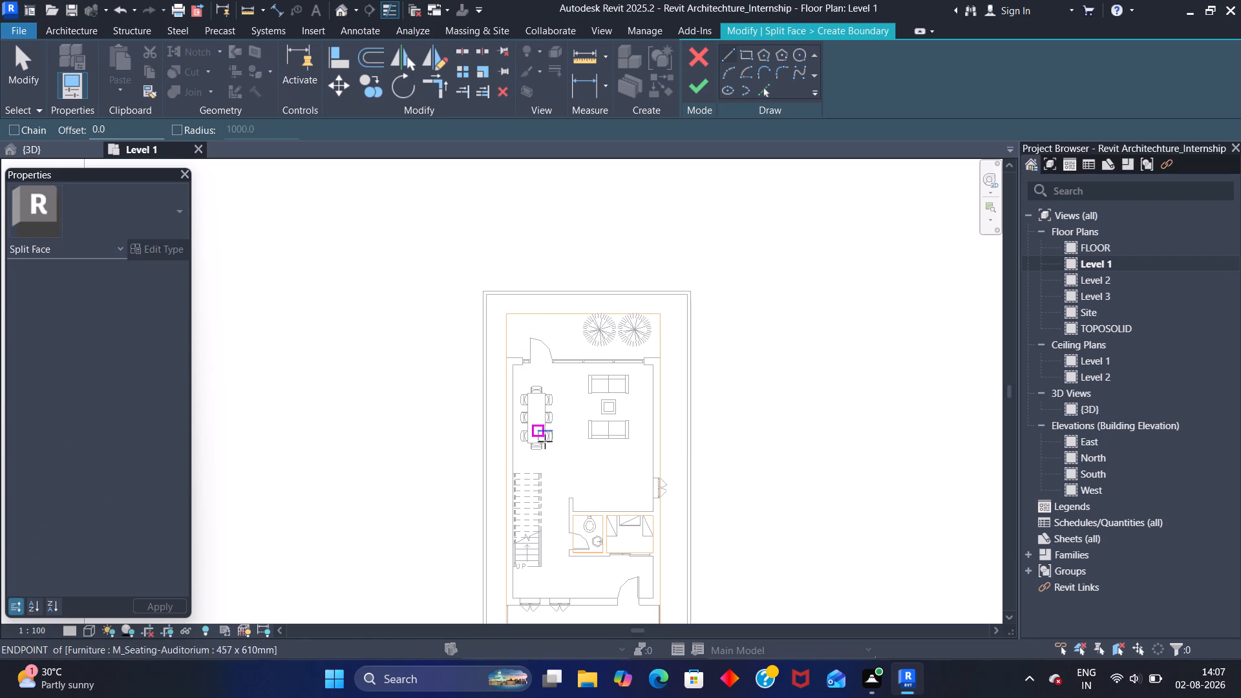
middle_click_drag(582, 459, 491, 242)
scroll(501, 342, "up", 7)
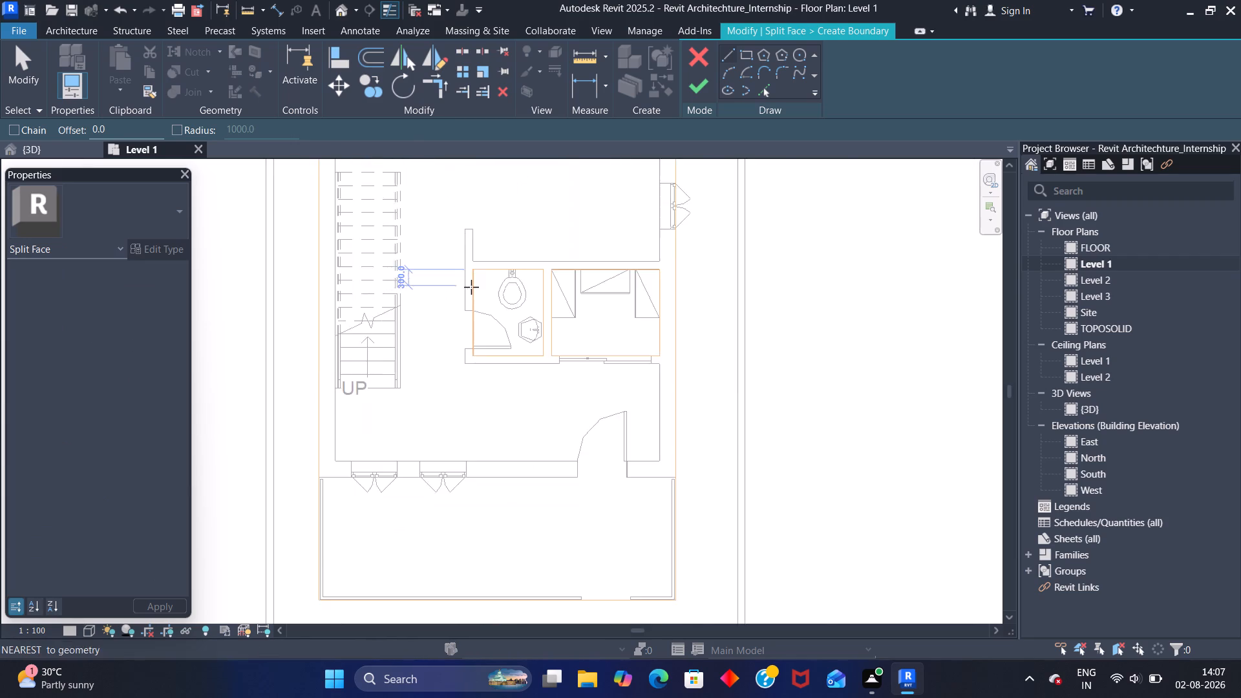
scroll(471, 287, "up", 8)
middle_click_drag(459, 234, 421, 392)
scroll(434, 323, "up", 1)
scroll(434, 379, "up", 4)
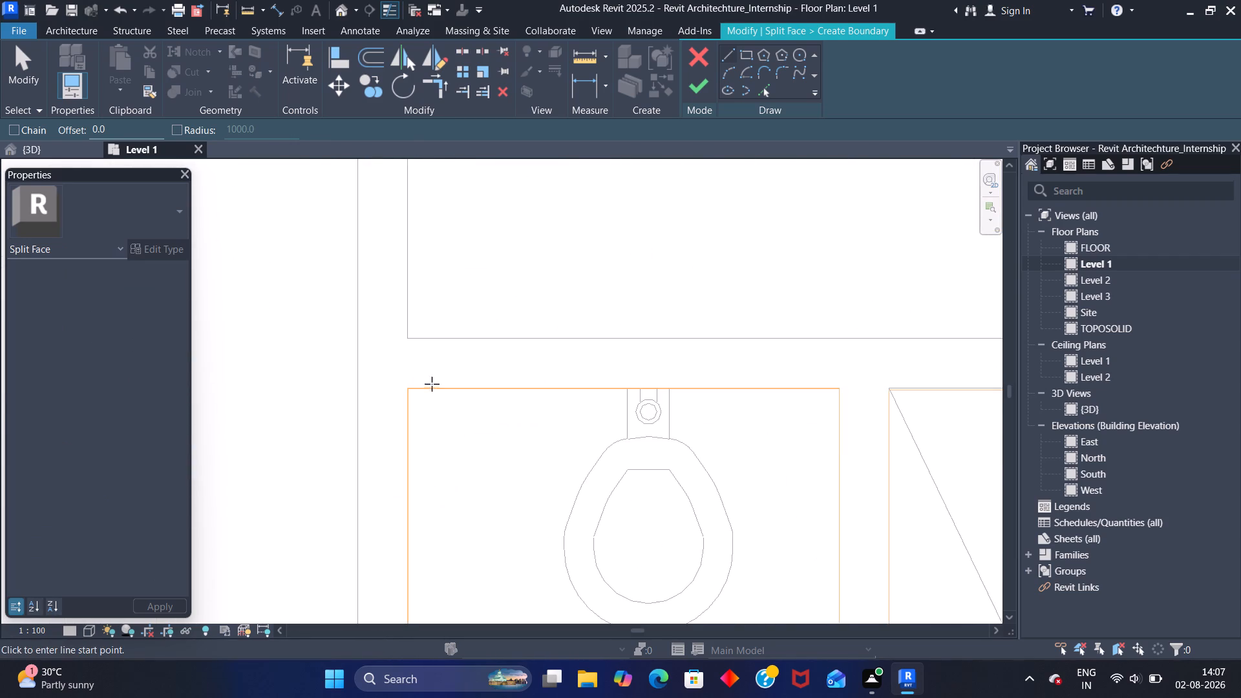
scroll(432, 384, "up", 12)
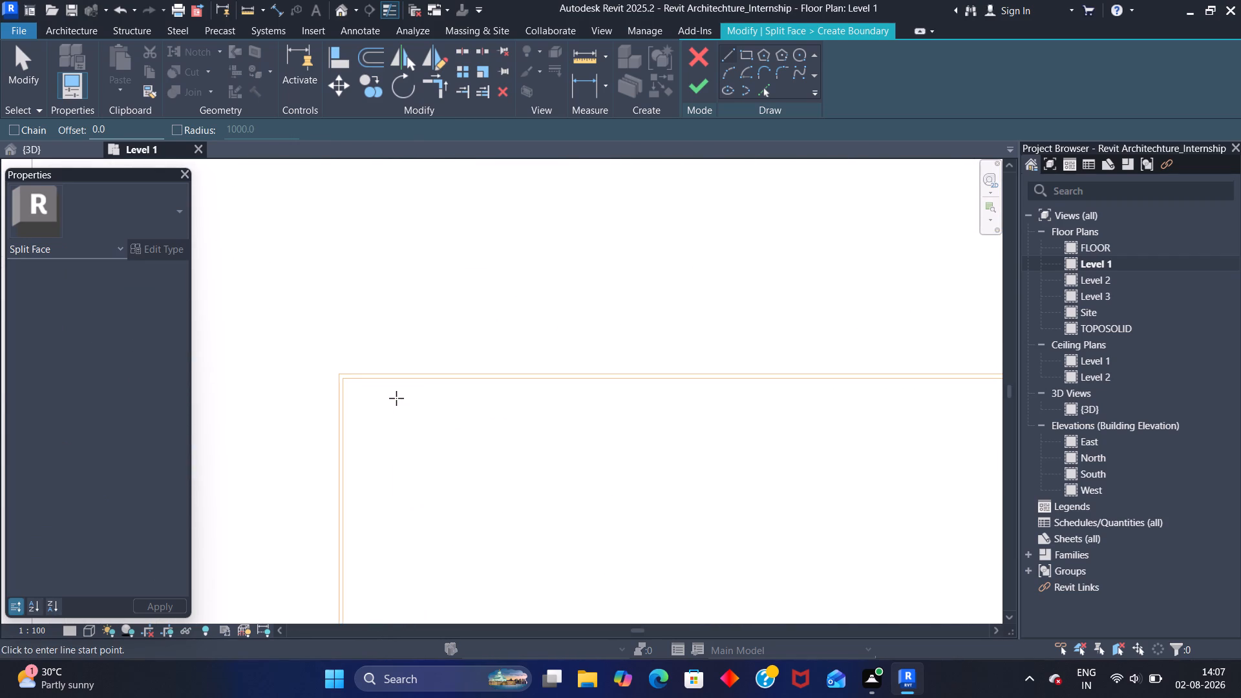
scroll(396, 398, "up", 3)
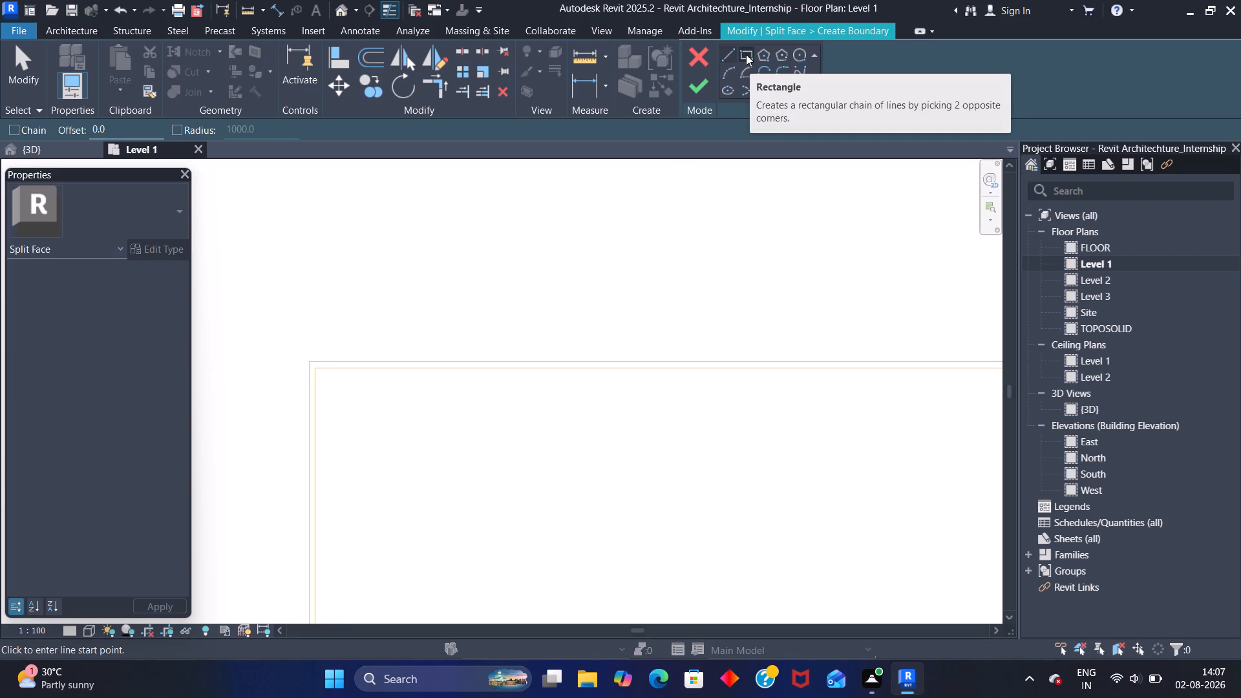
left_click(746, 54)
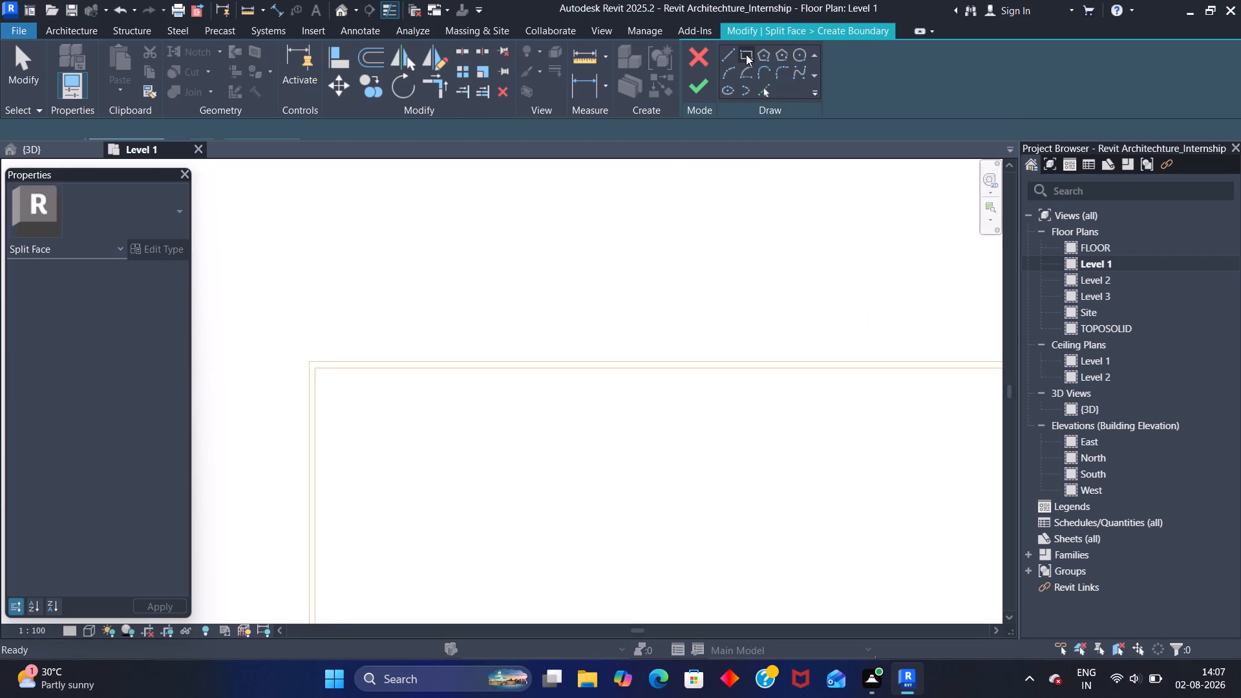
scroll(343, 400, "up", 2)
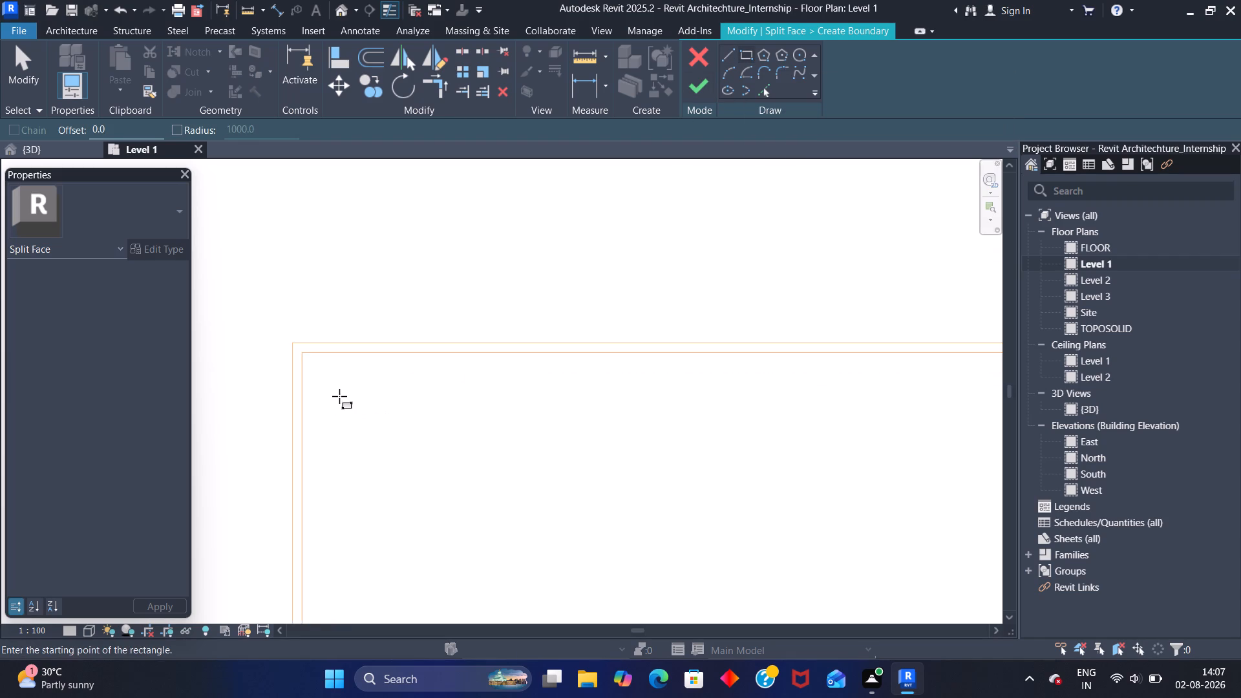
scroll(339, 396, "up", 5)
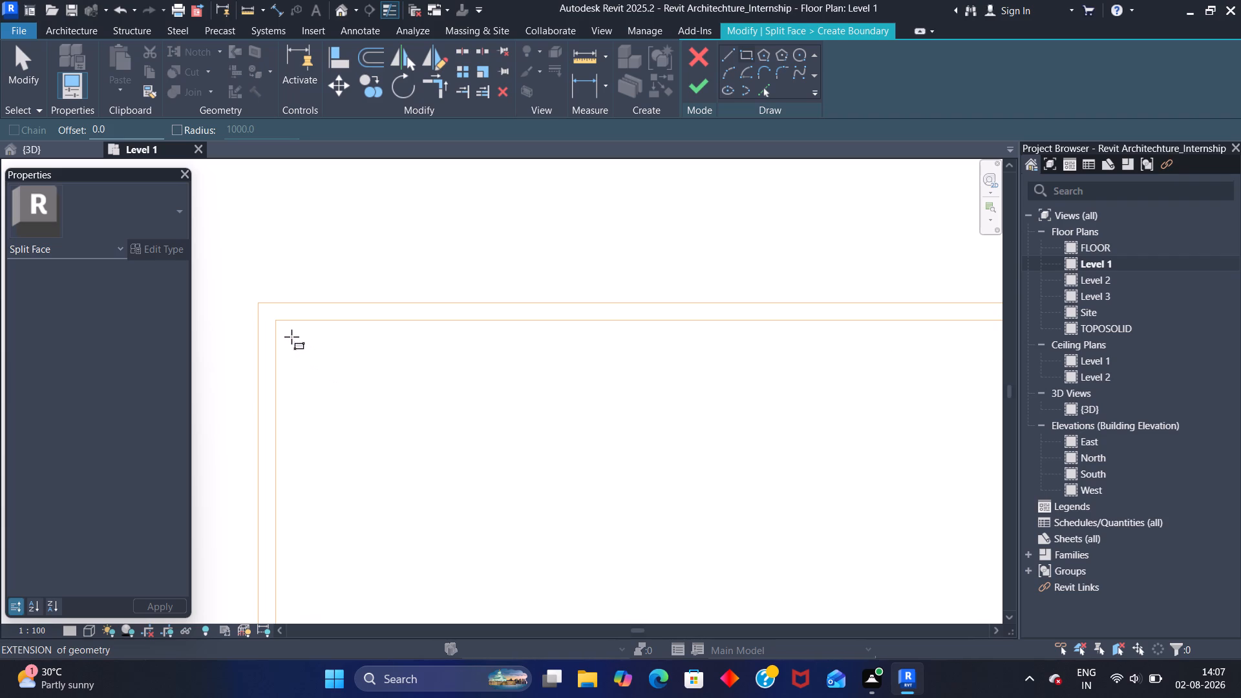
left_click(292, 335)
middle_click_drag(423, 469, 391, 370)
scroll(423, 469, "down", 1)
scroll(397, 382, "down", 12)
middle_click_drag(508, 459, 415, 308)
scroll(508, 459, "down", 1)
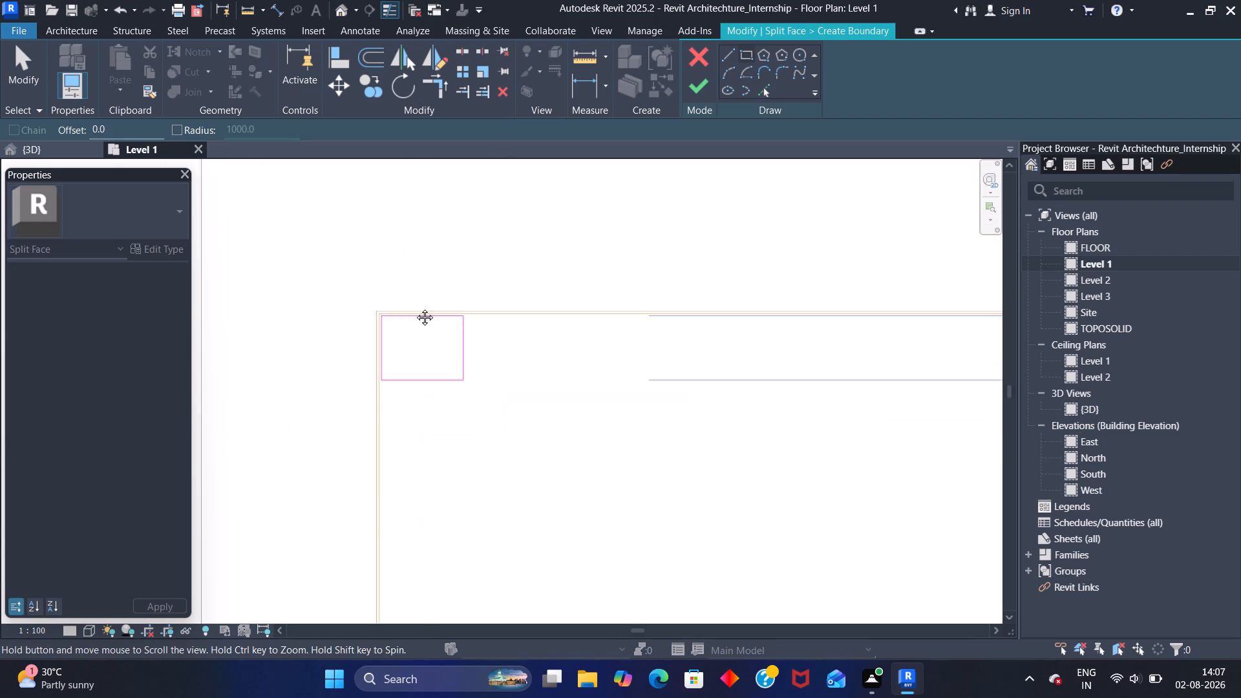
middle_click_drag(415, 308, 335, 195)
scroll(459, 352, "down", 14)
middle_click_drag(624, 449, 566, 359)
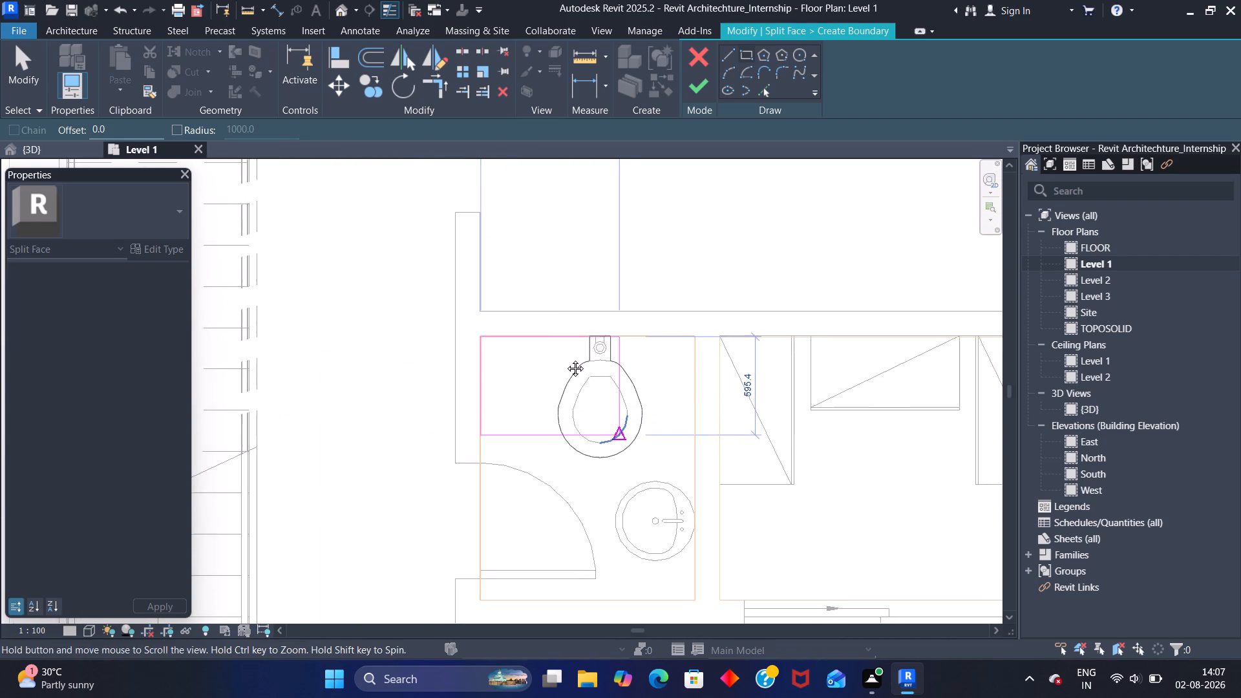
middle_click_drag(566, 359, 506, 266)
scroll(551, 394, "up", 13)
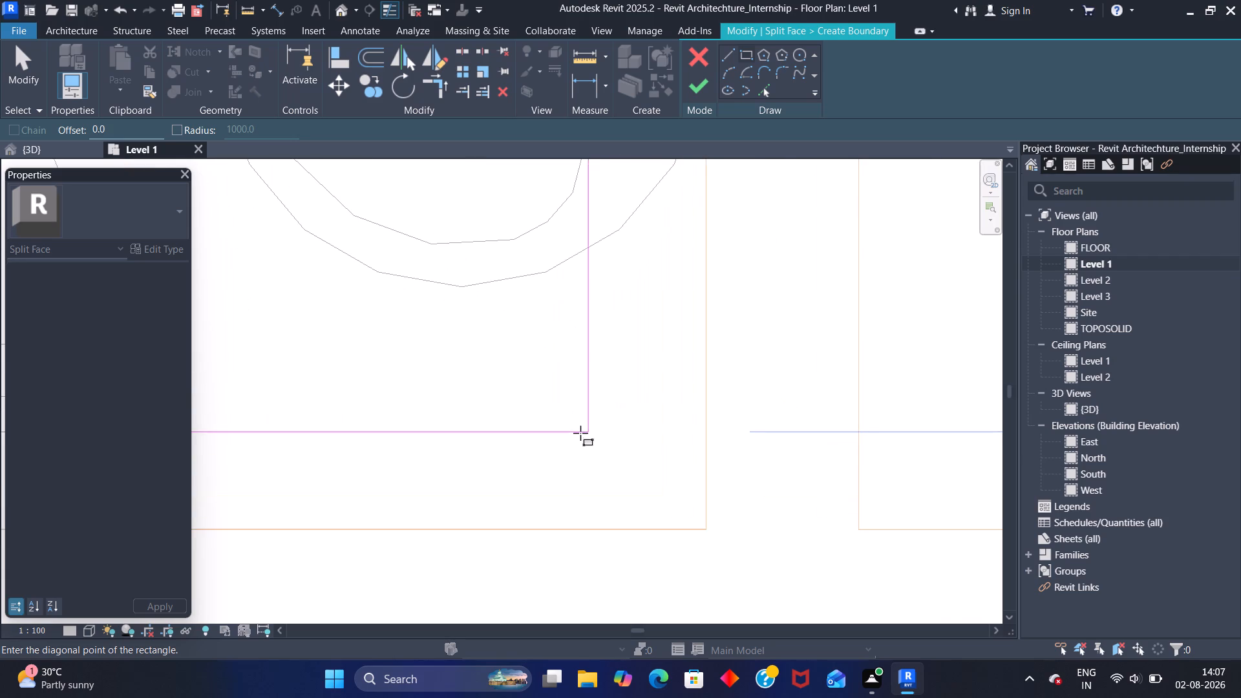
left_click(698, 521)
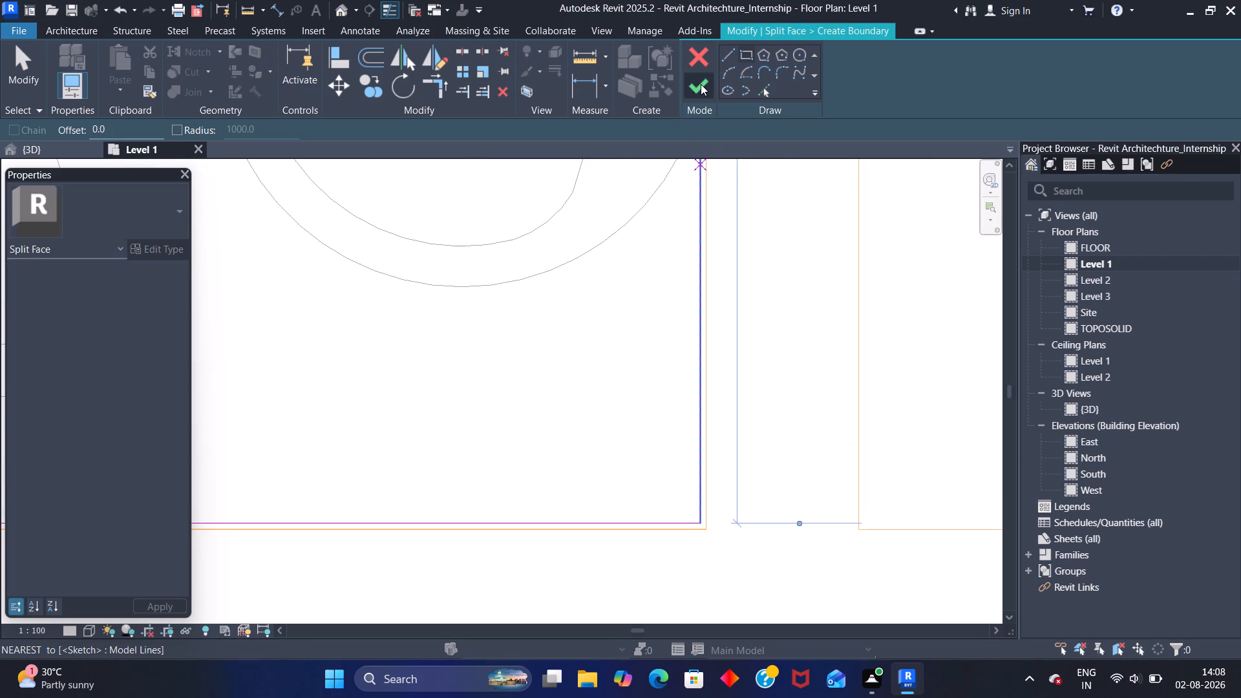
left_click(701, 84)
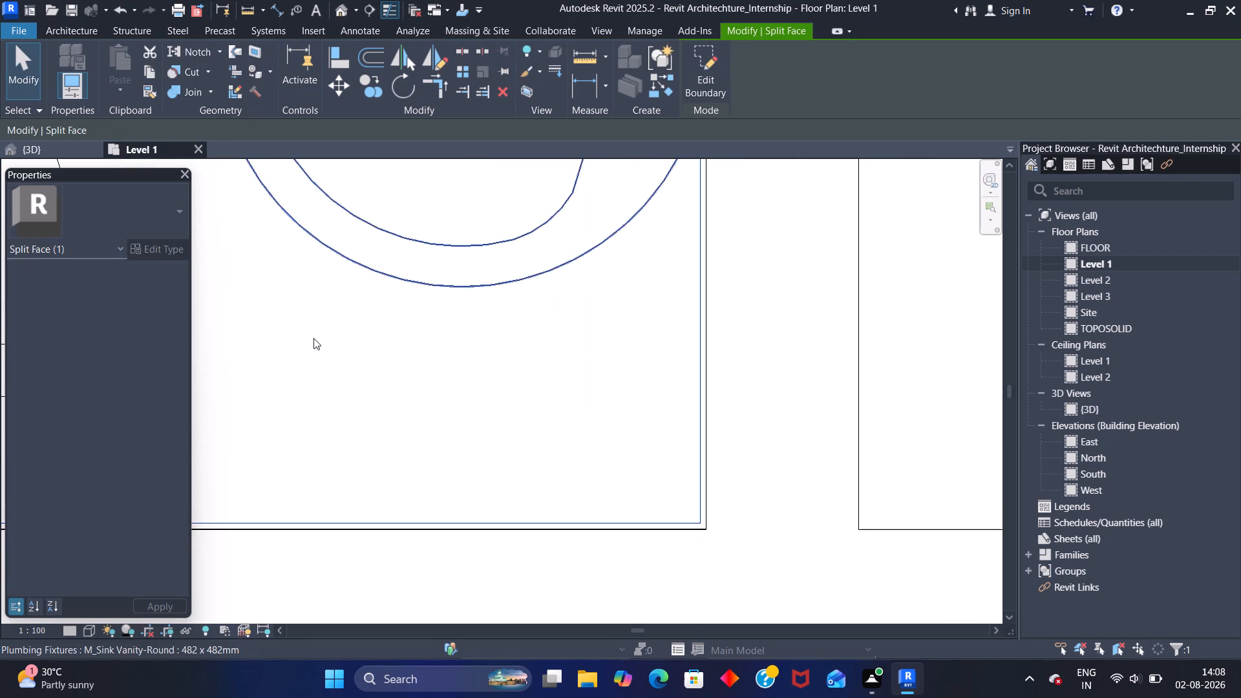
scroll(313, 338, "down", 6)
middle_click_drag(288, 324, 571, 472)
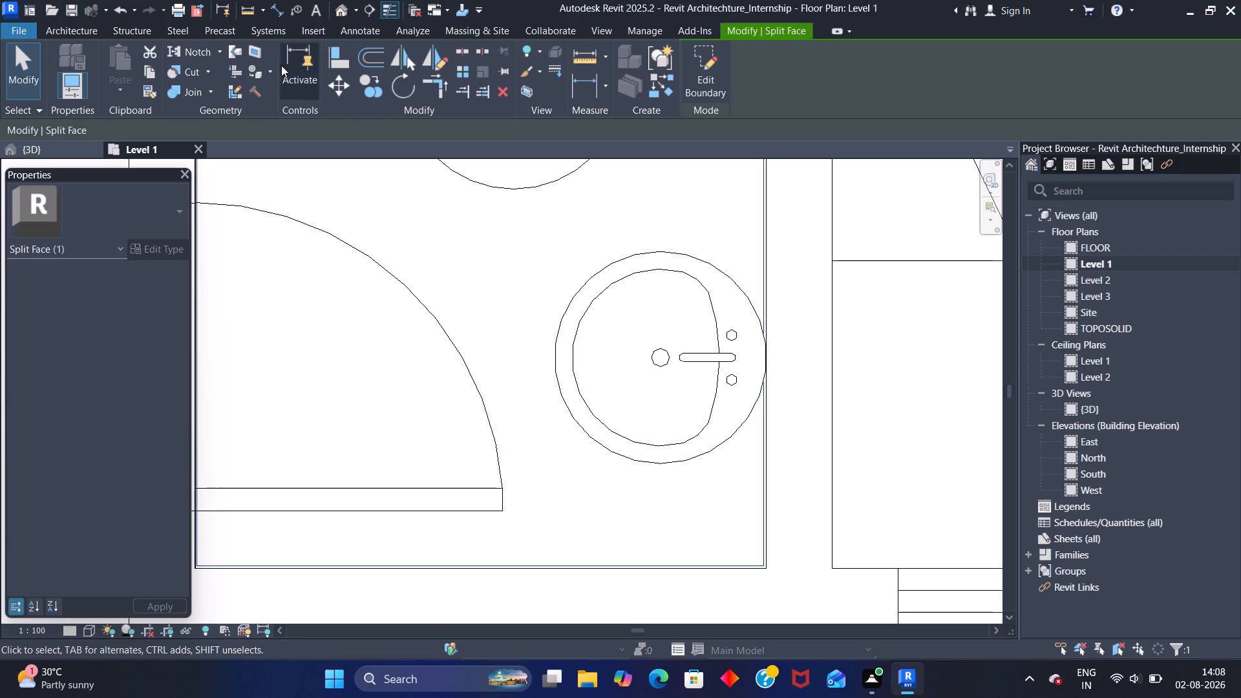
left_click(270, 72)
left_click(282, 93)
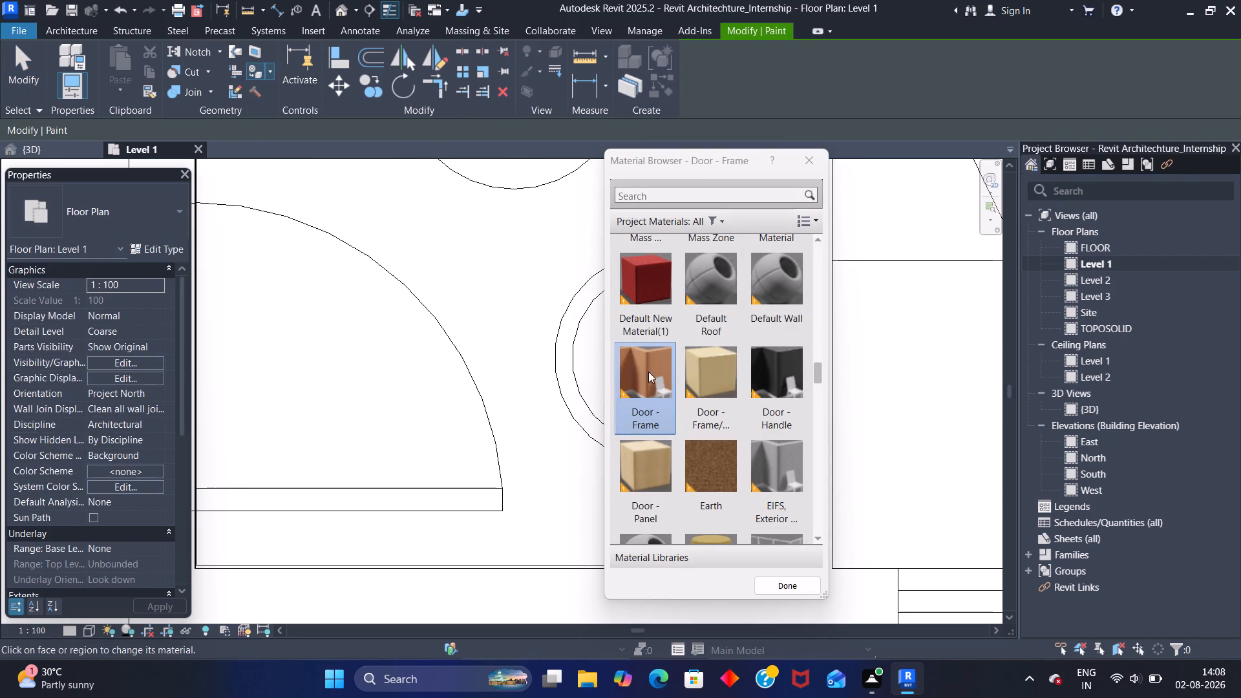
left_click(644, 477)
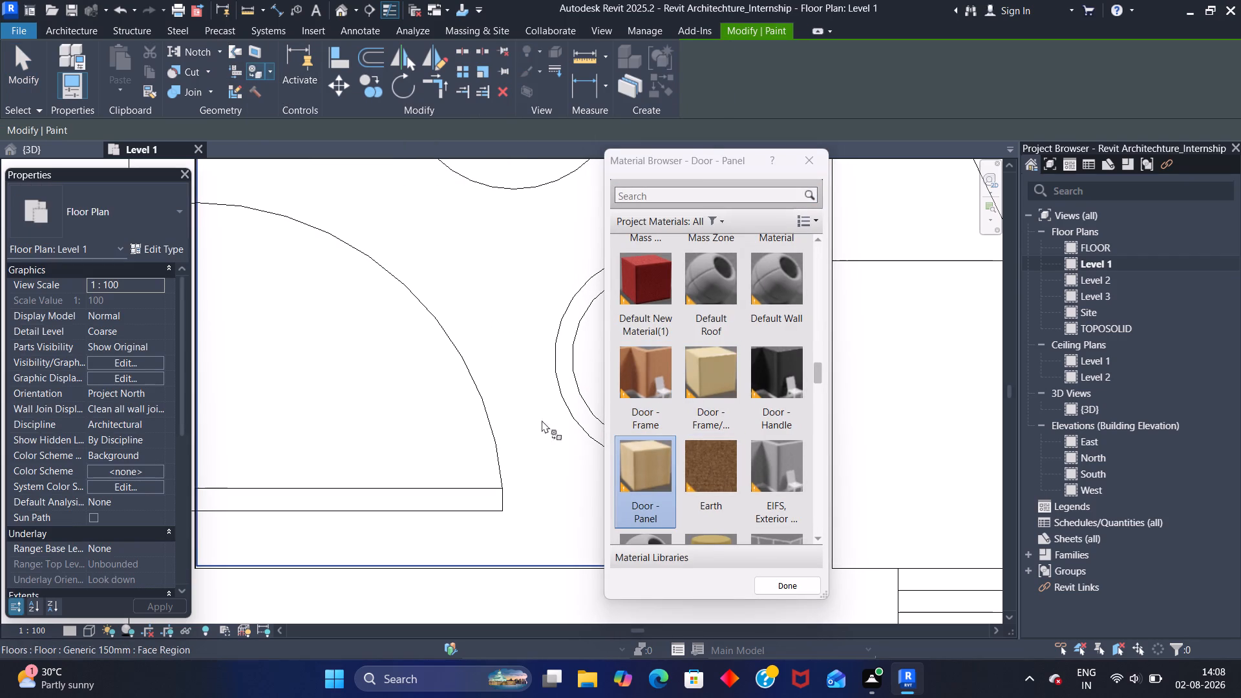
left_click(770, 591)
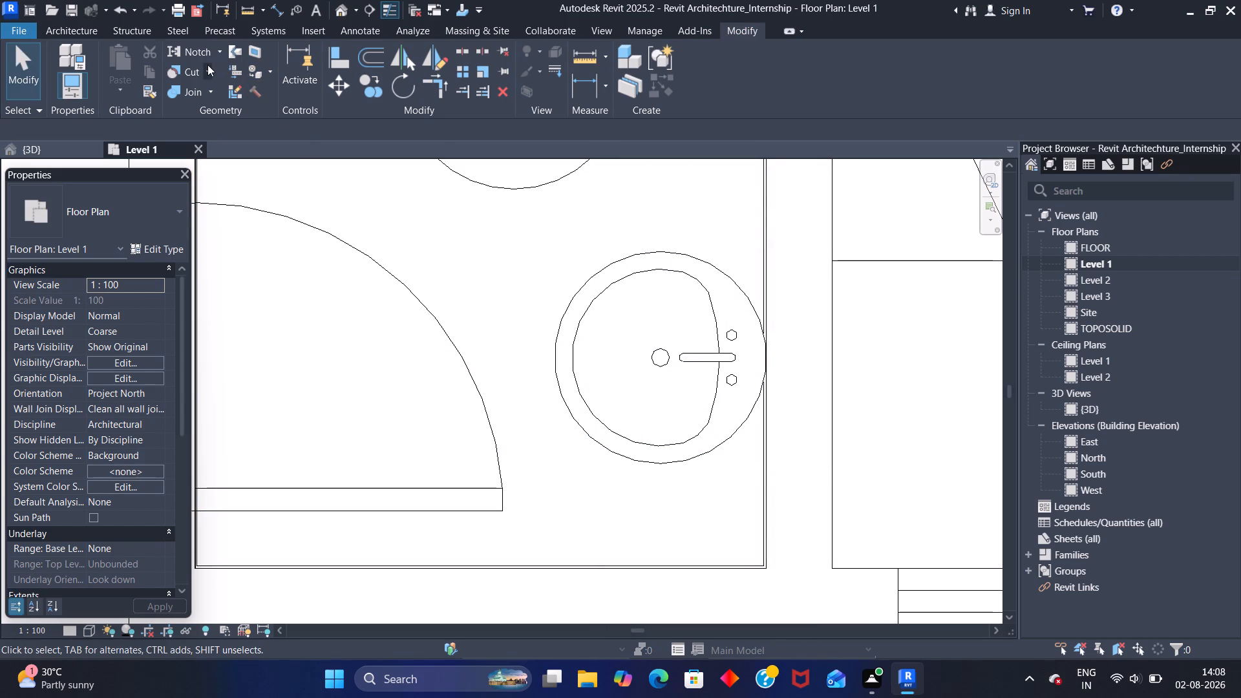
Paint the newly split floor region in the toilet room with the Door - Panel material.
left_click(265, 71)
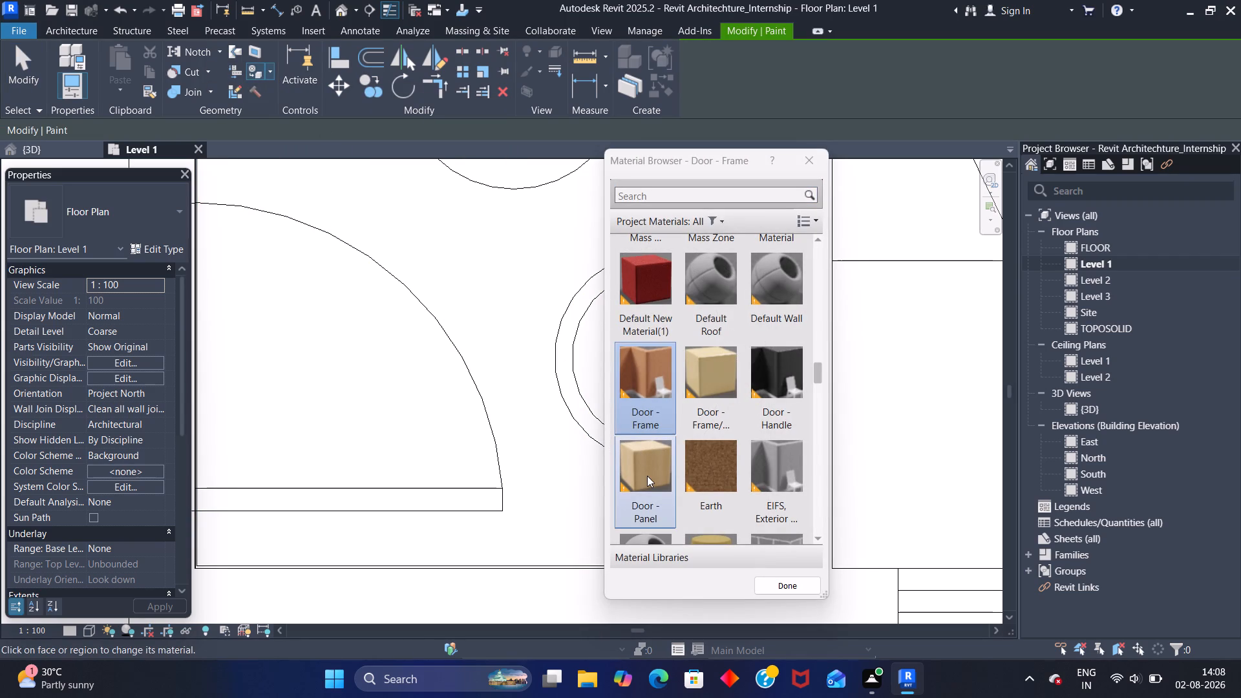
left_click(647, 476)
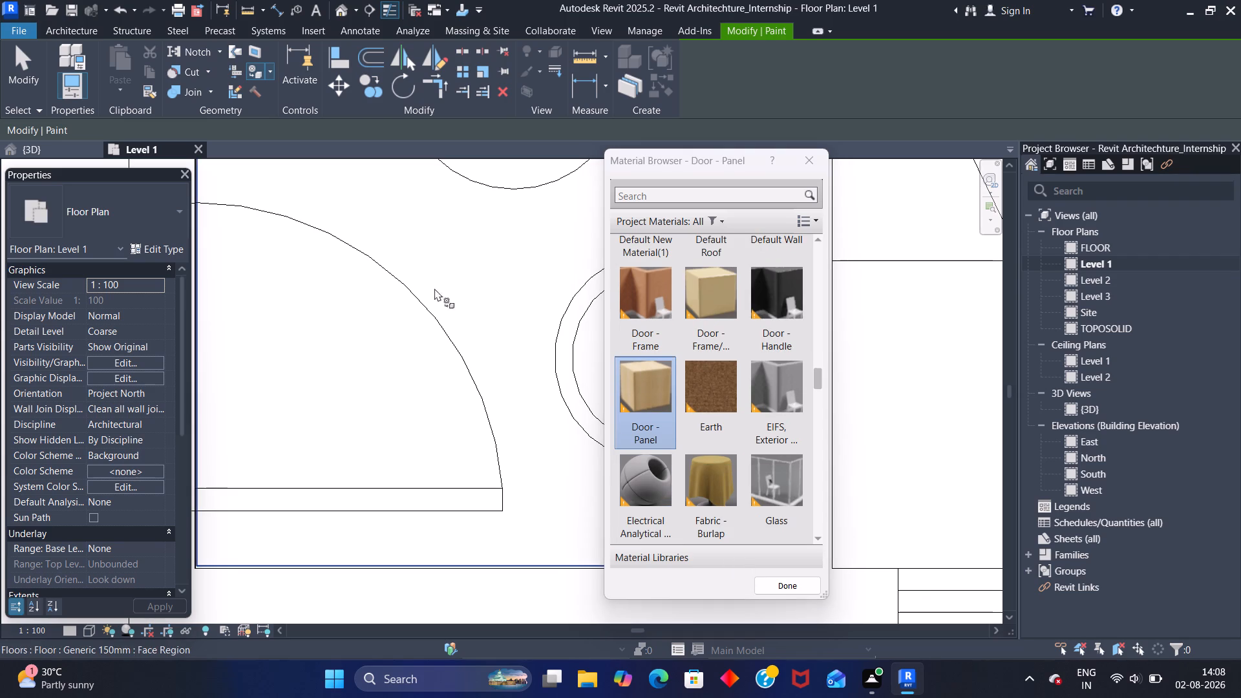
left_click(422, 266)
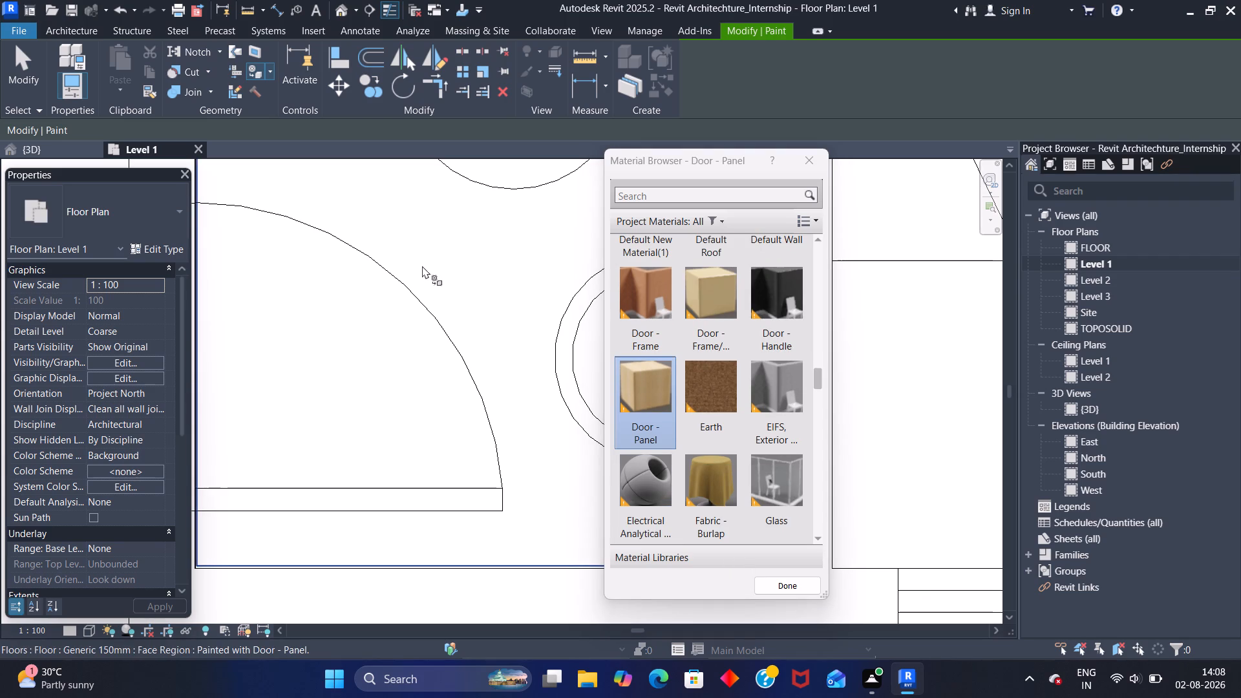
left_click(422, 266)
left_click(769, 594)
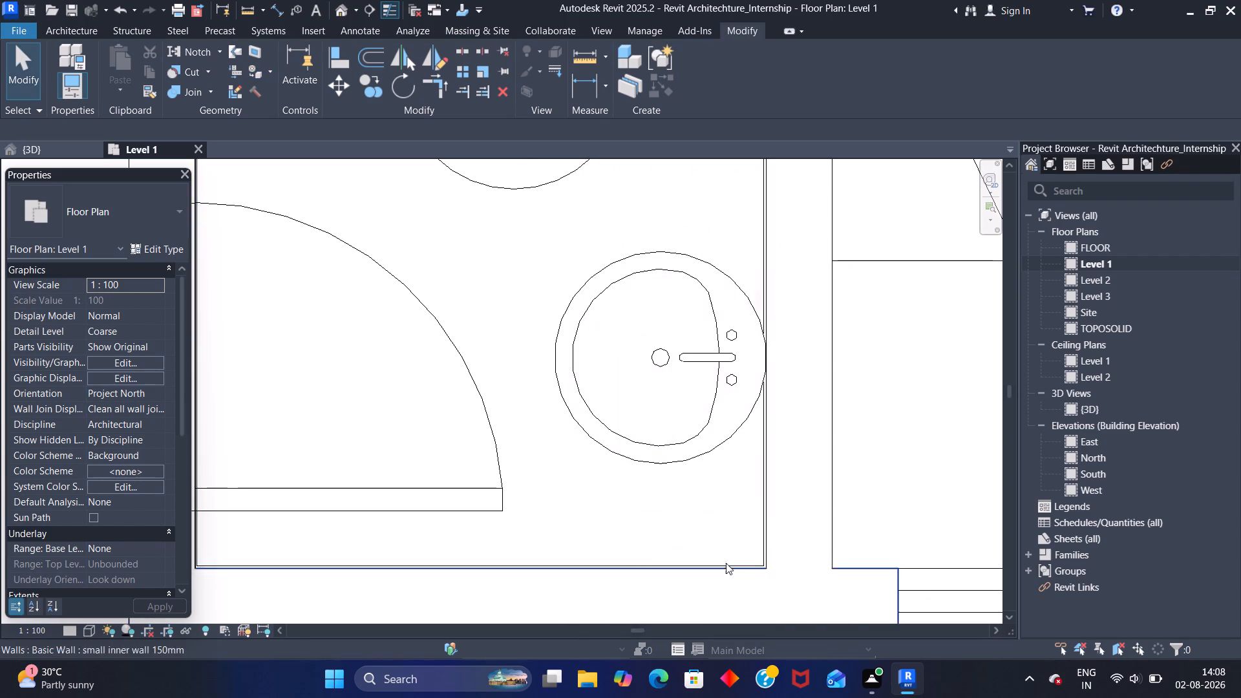
Switch the Level 1 floor plan's visual style from Hidden Line to the realistic textured display.
scroll(457, 356, "down", 3)
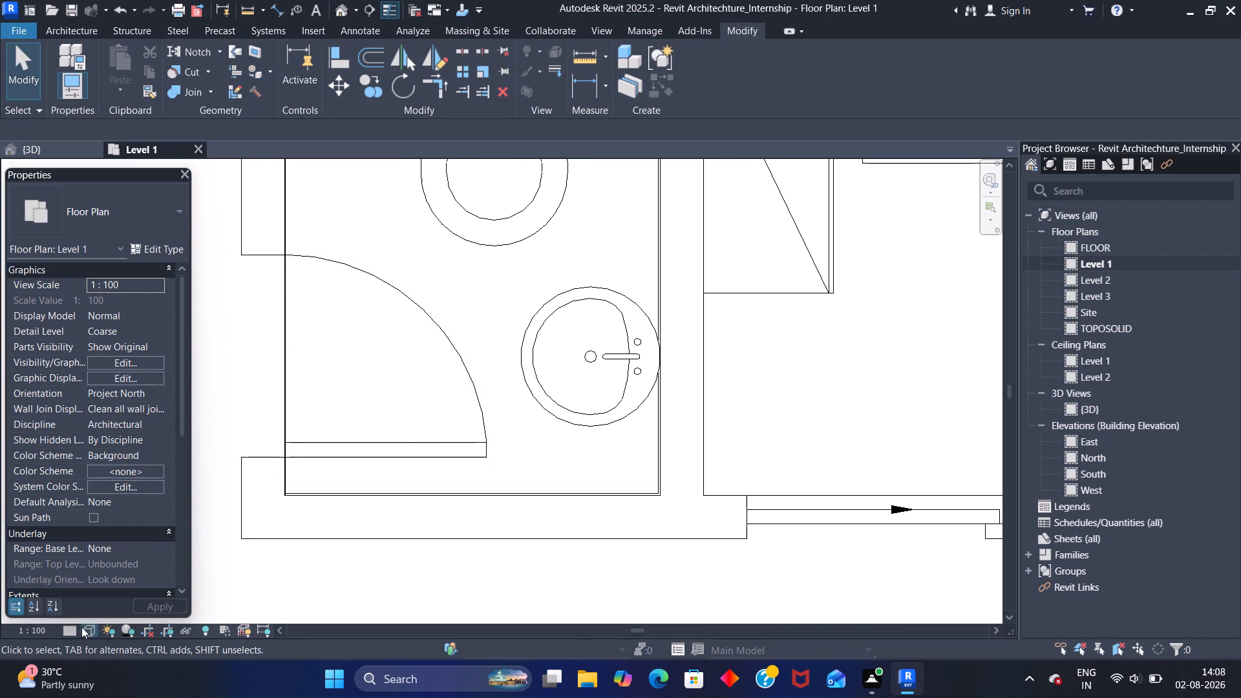
left_click(81, 626)
left_click(100, 613)
Examine the painted toilet room floor against the neighbouring room and the surrounding Level 1 floor finish.
scroll(269, 468, "down", 3)
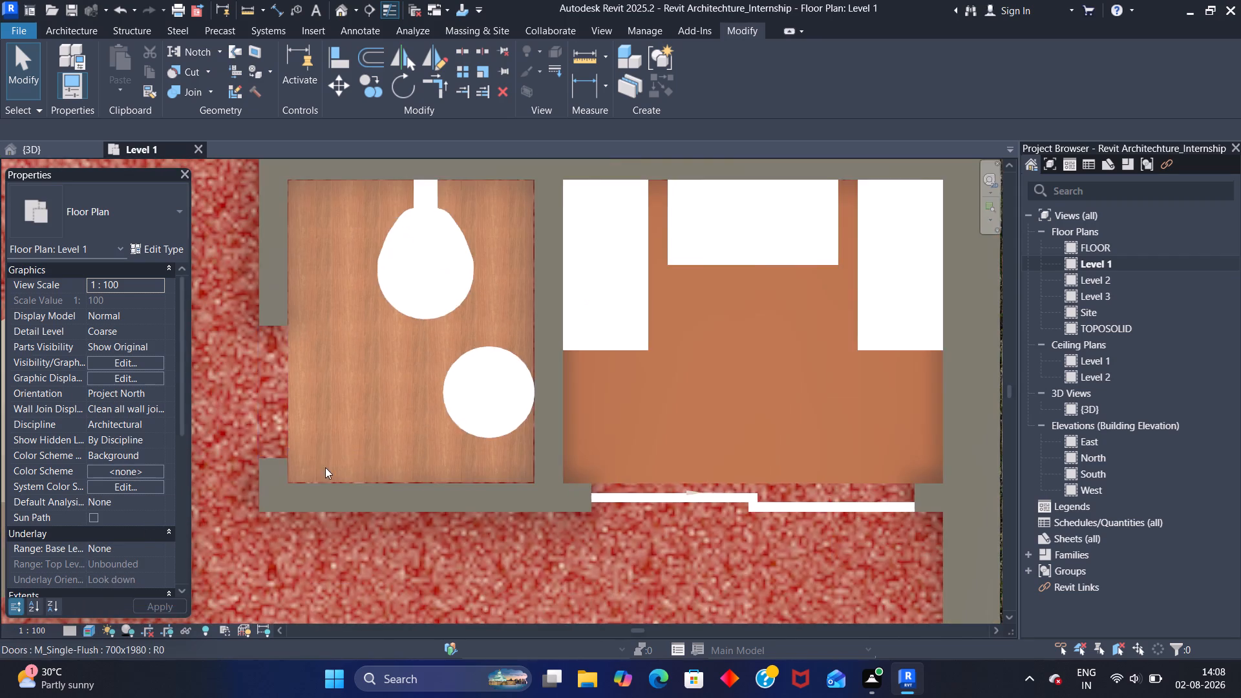
scroll(350, 457, "down", 3)
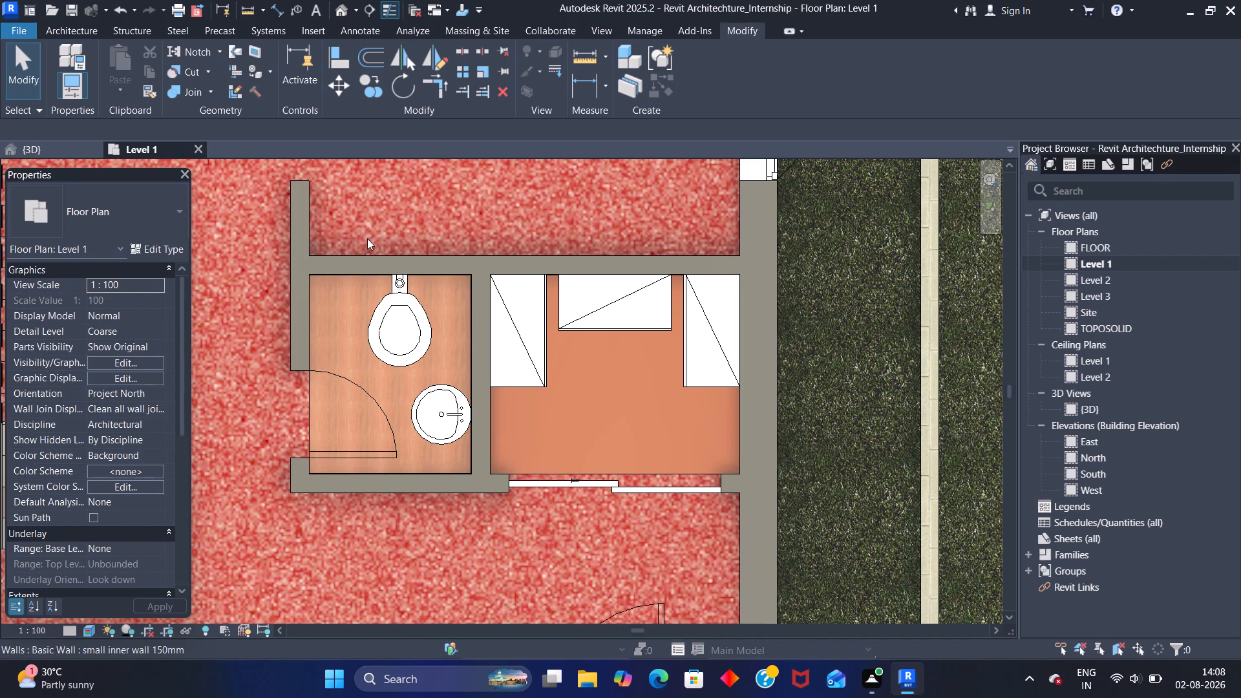
middle_click_drag(389, 209, 394, 335)
scroll(412, 287, "down", 6)
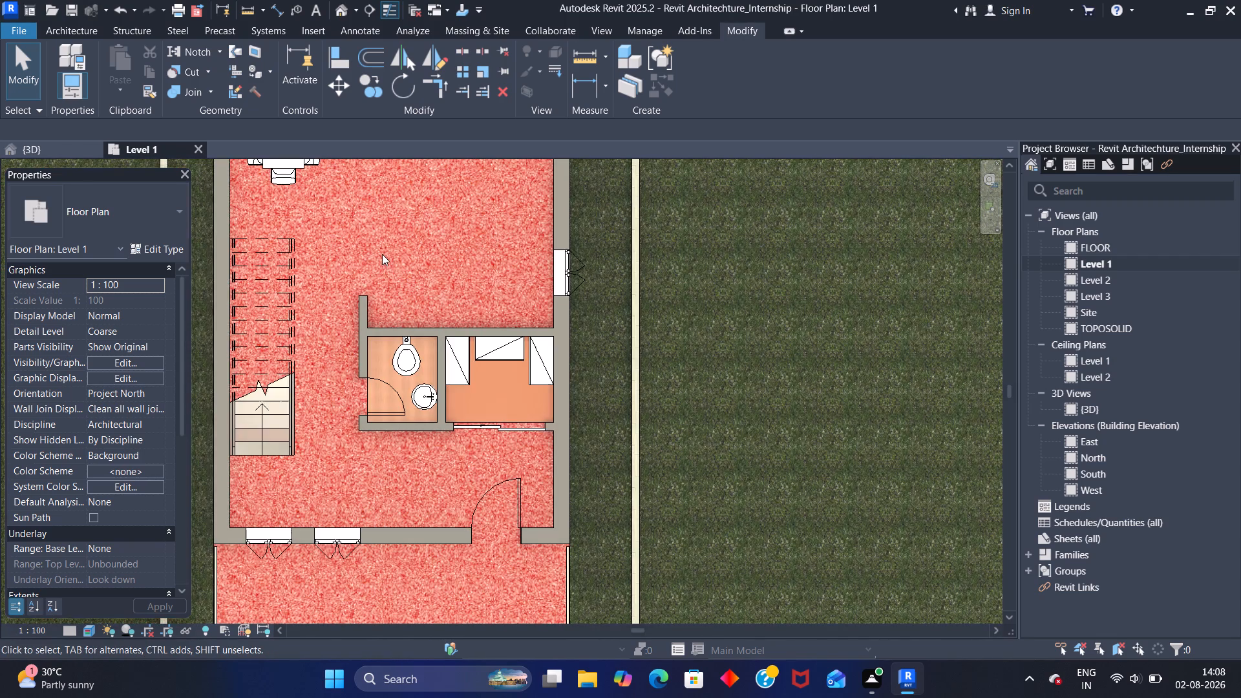
middle_click_drag(382, 254, 506, 295)
scroll(513, 298, "up", 5)
scroll(516, 298, "down", 5)
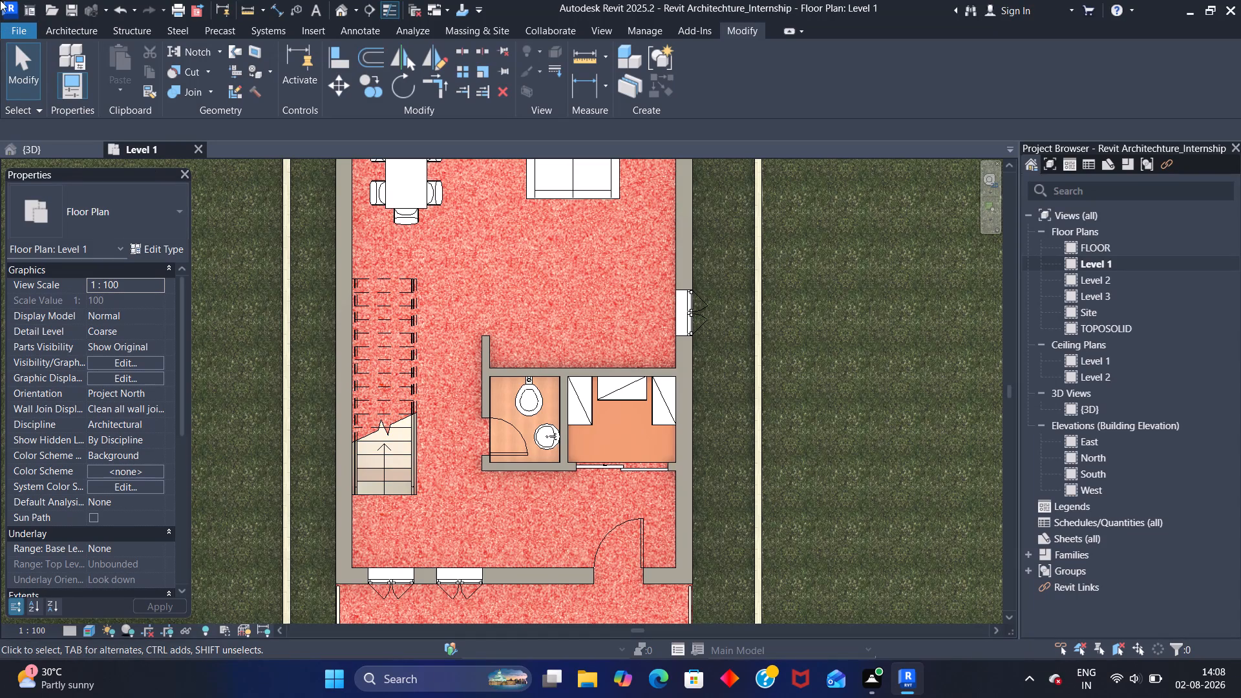
Create a new project material in the Material Browser.
left_click(644, 37)
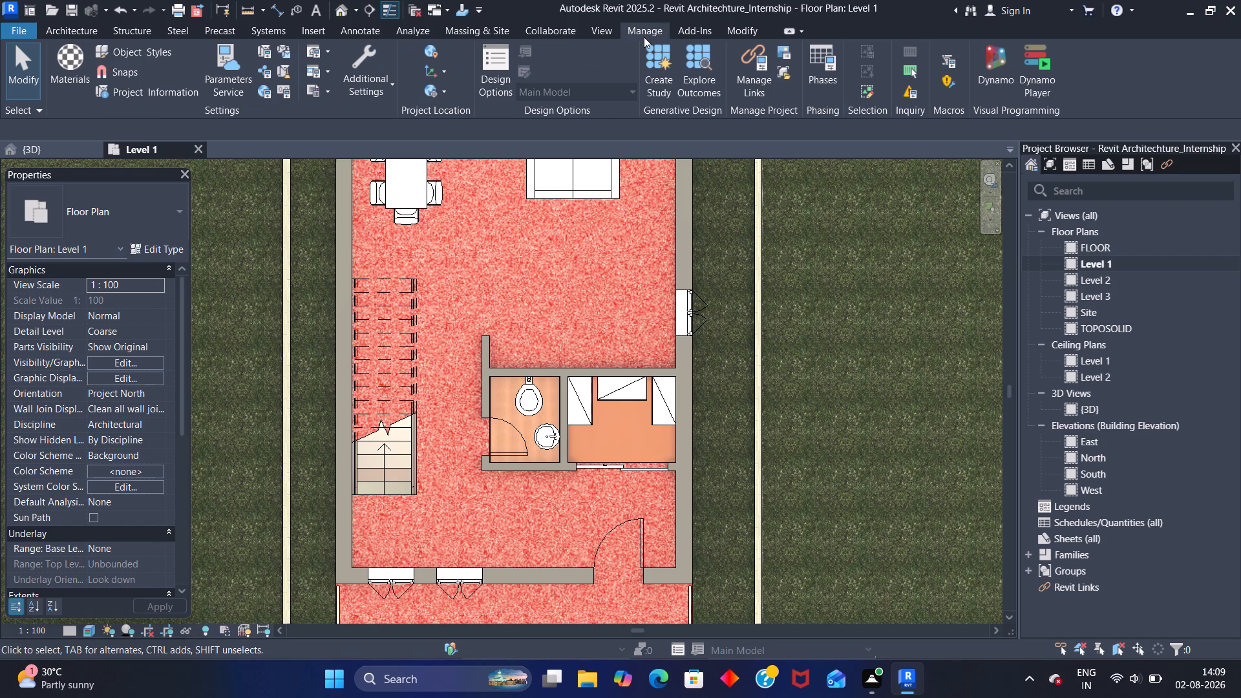
left_click(72, 77)
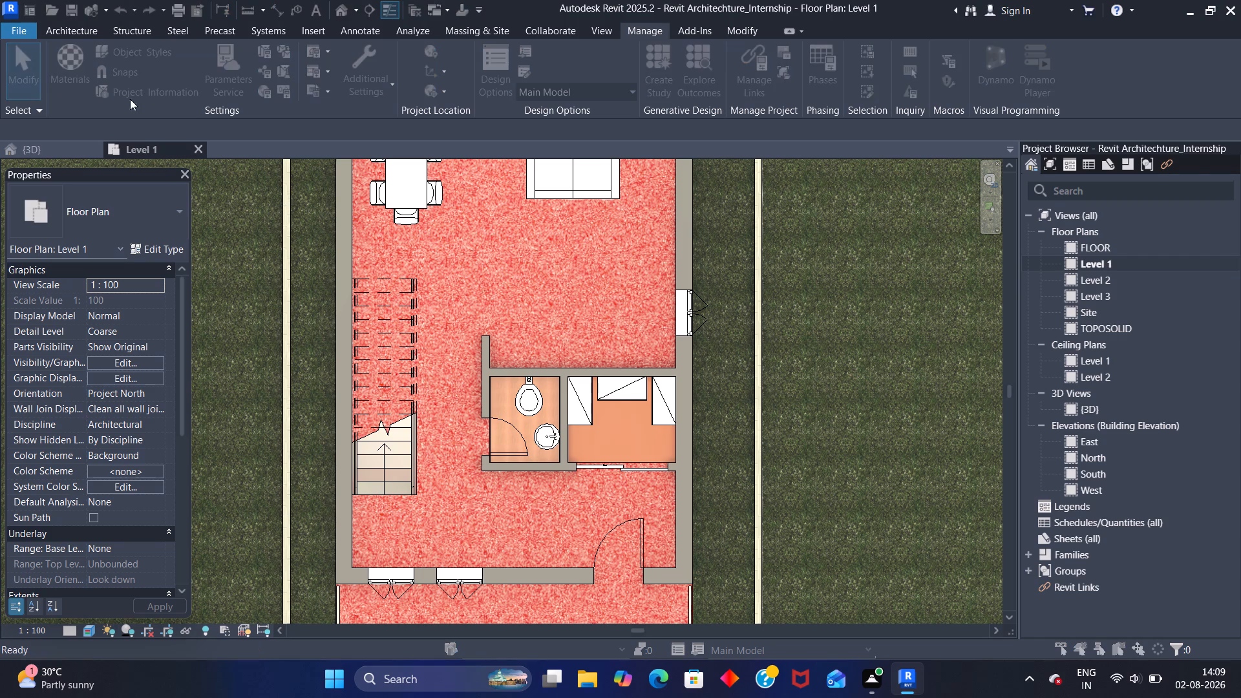
scroll(774, 333, "down", 4)
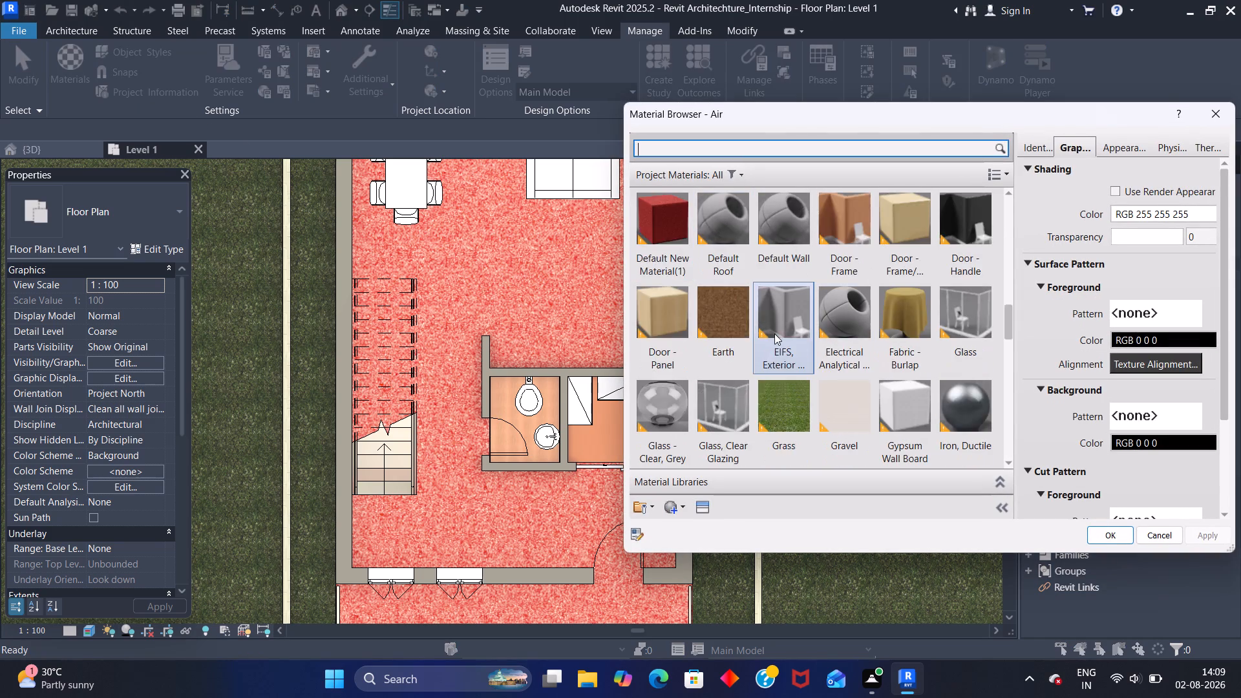
scroll(774, 333, "down", 9)
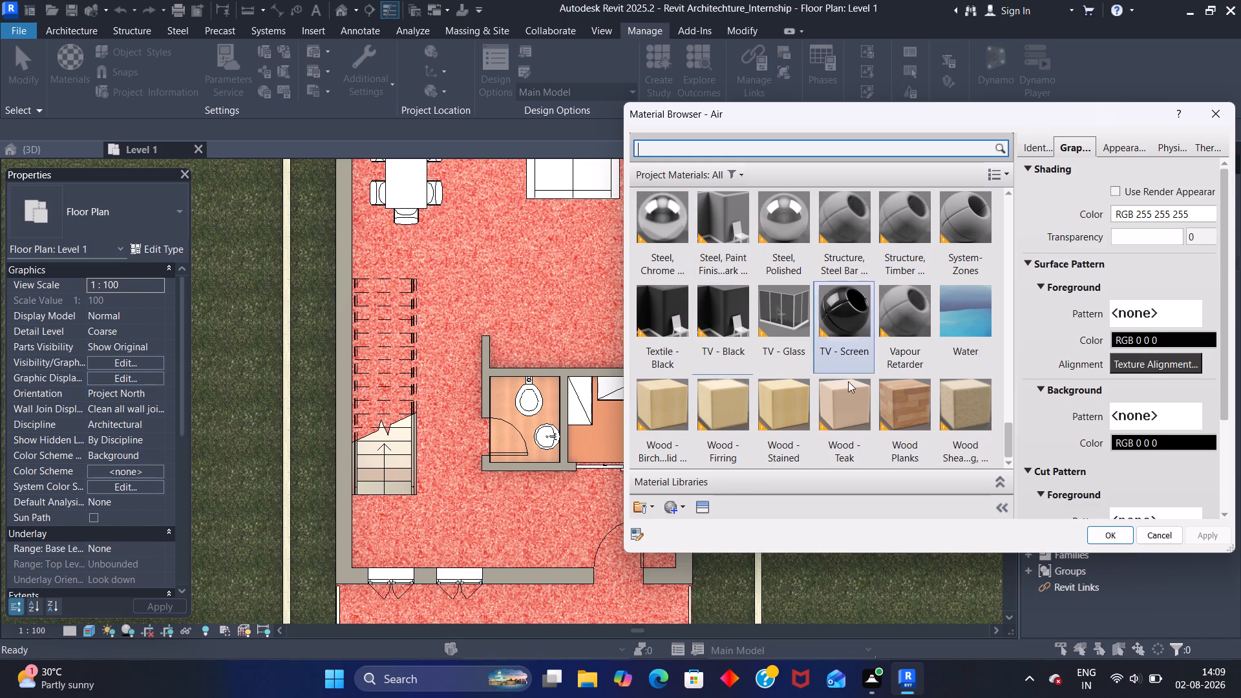
left_click(674, 511)
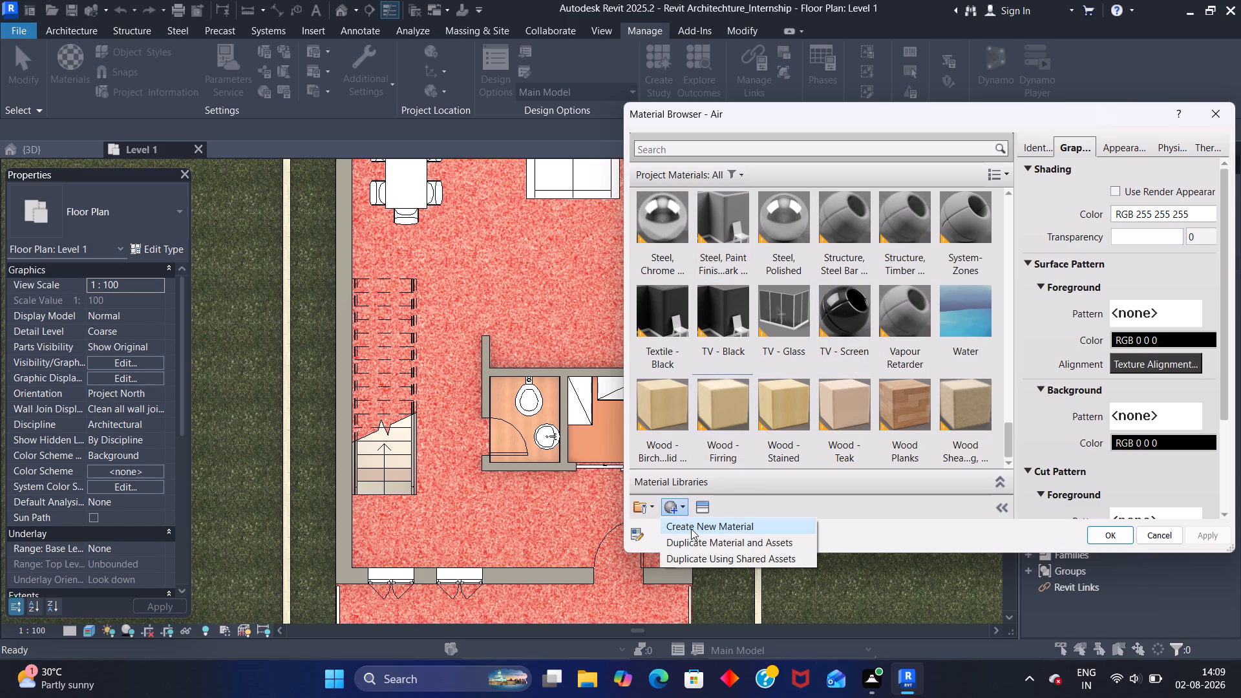
left_click(692, 531)
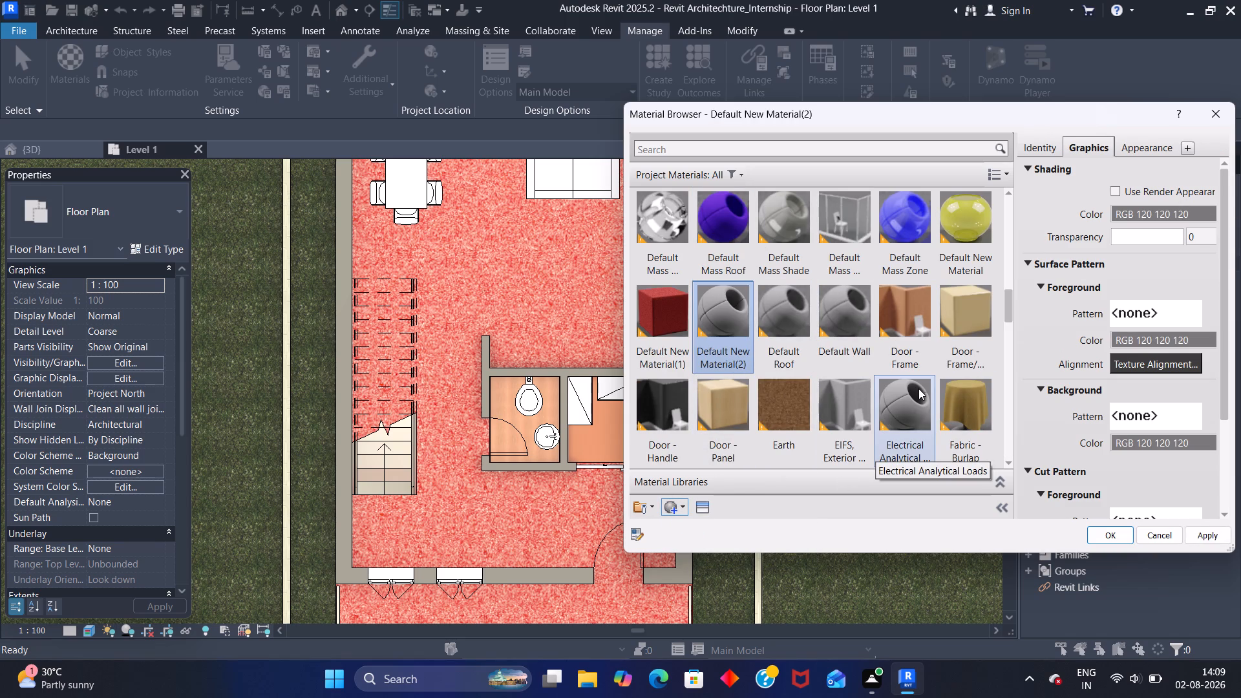
Rename the newly created material as FLOORING.
right_click(721, 343)
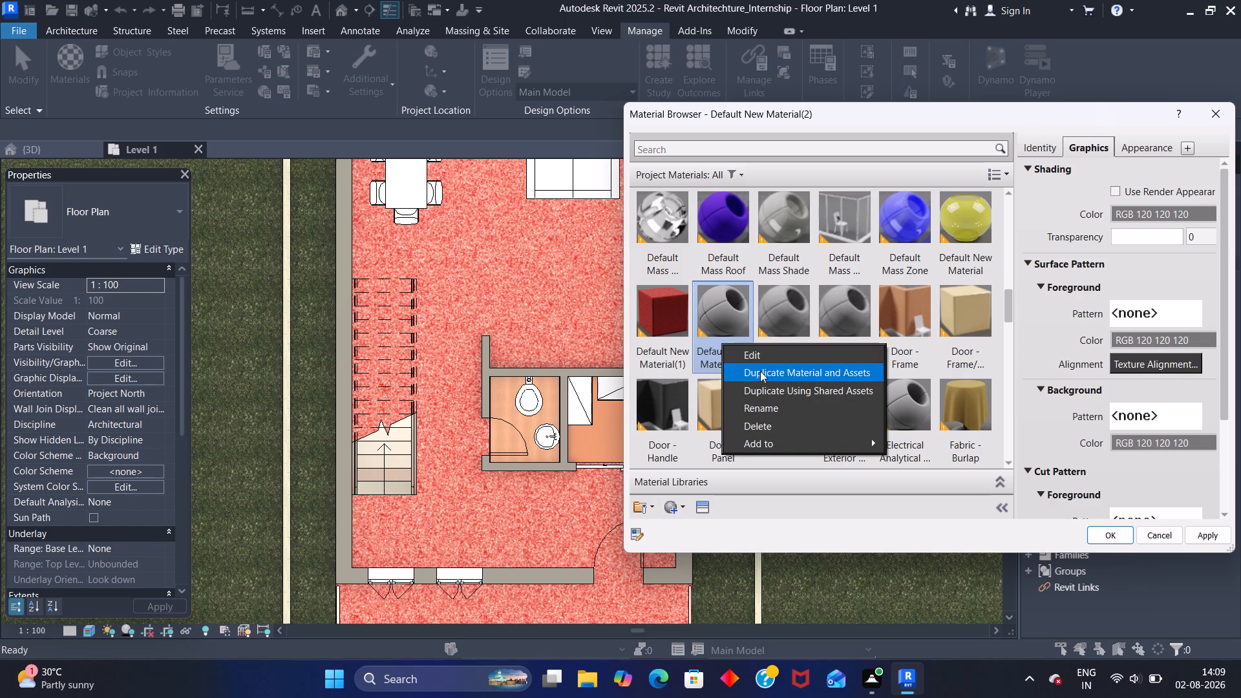
left_click(763, 411)
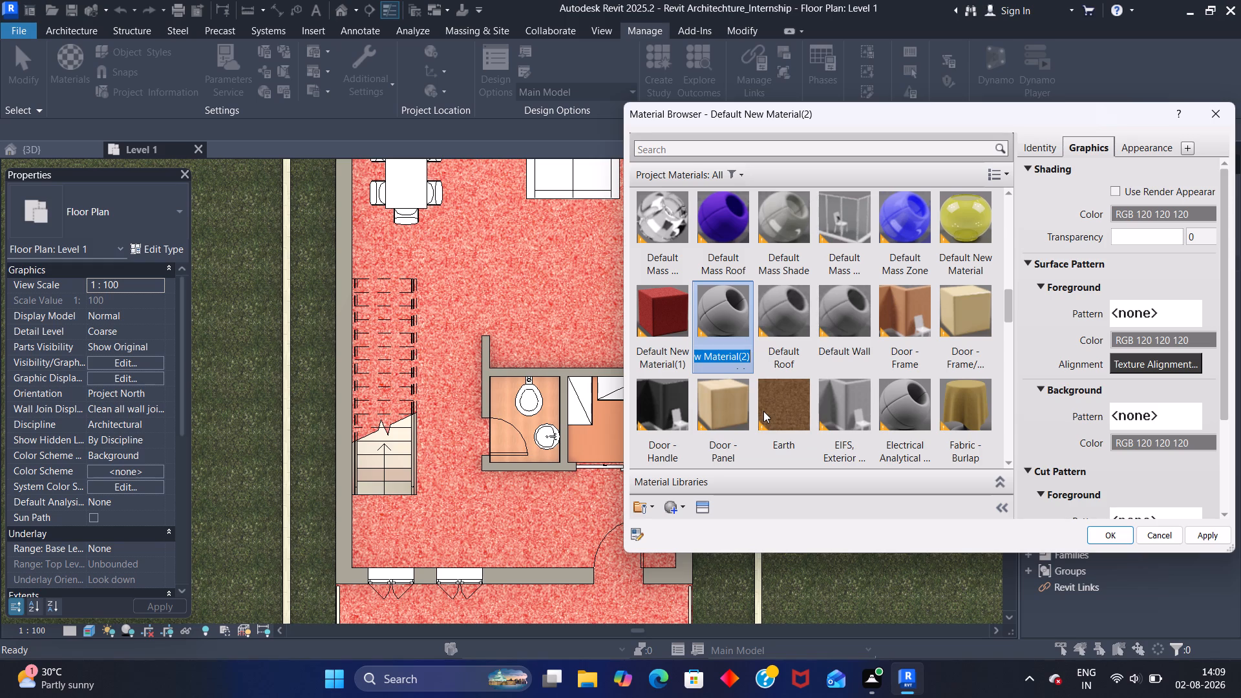
type("PAINT1")
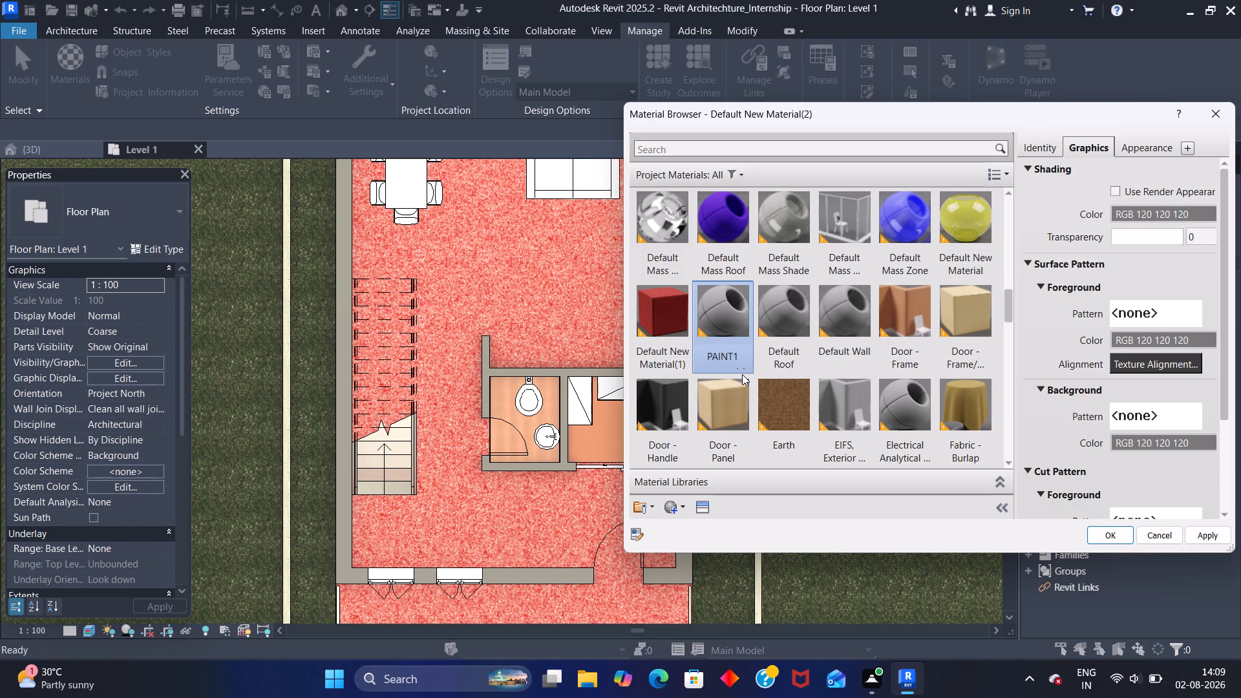
key("BackSpace")
key("BackSpace")
key("BackSpace")
key("BackSpace")
key("BackSpace")
key("BackSpace")
key("BackSpace")
key("BackSpace")
key("BackSpace")
key("BackSpace")
key("BackSpace")
key("BackSpace")
key("BackSpace")
type("FLOORING")
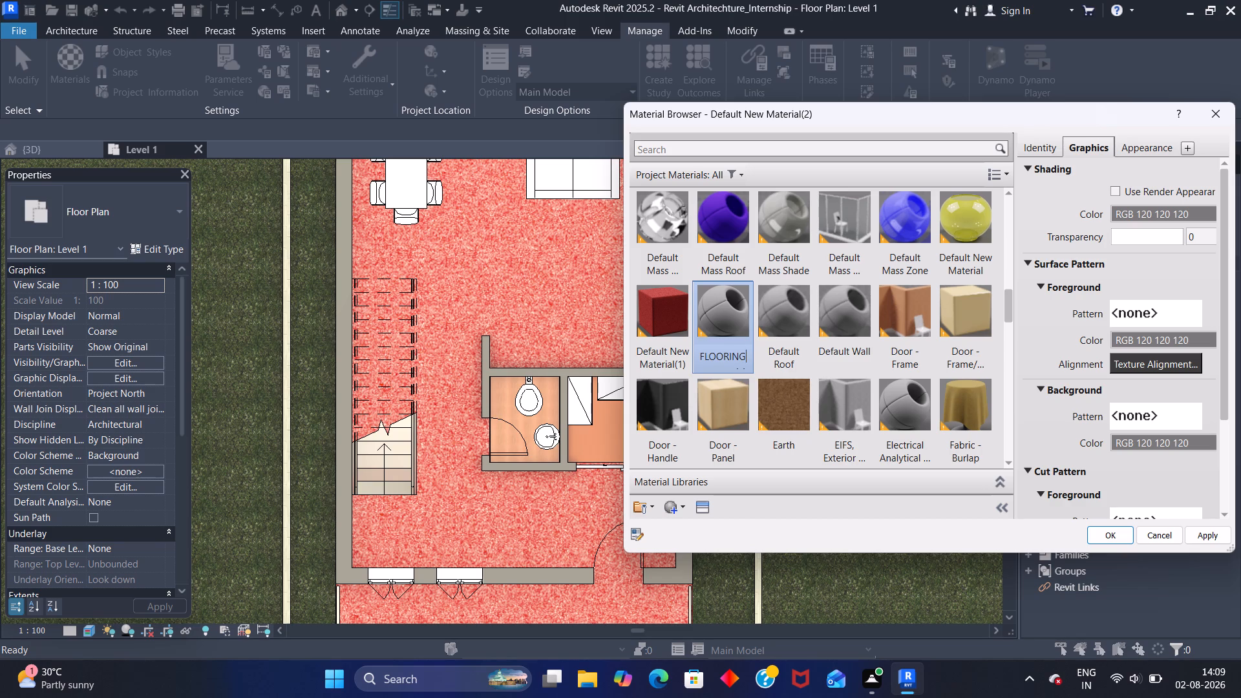
left_click(733, 344)
Search the Asset Browser for TILE and narrow the results to the Appearance Library's Flooring category.
left_click(699, 505)
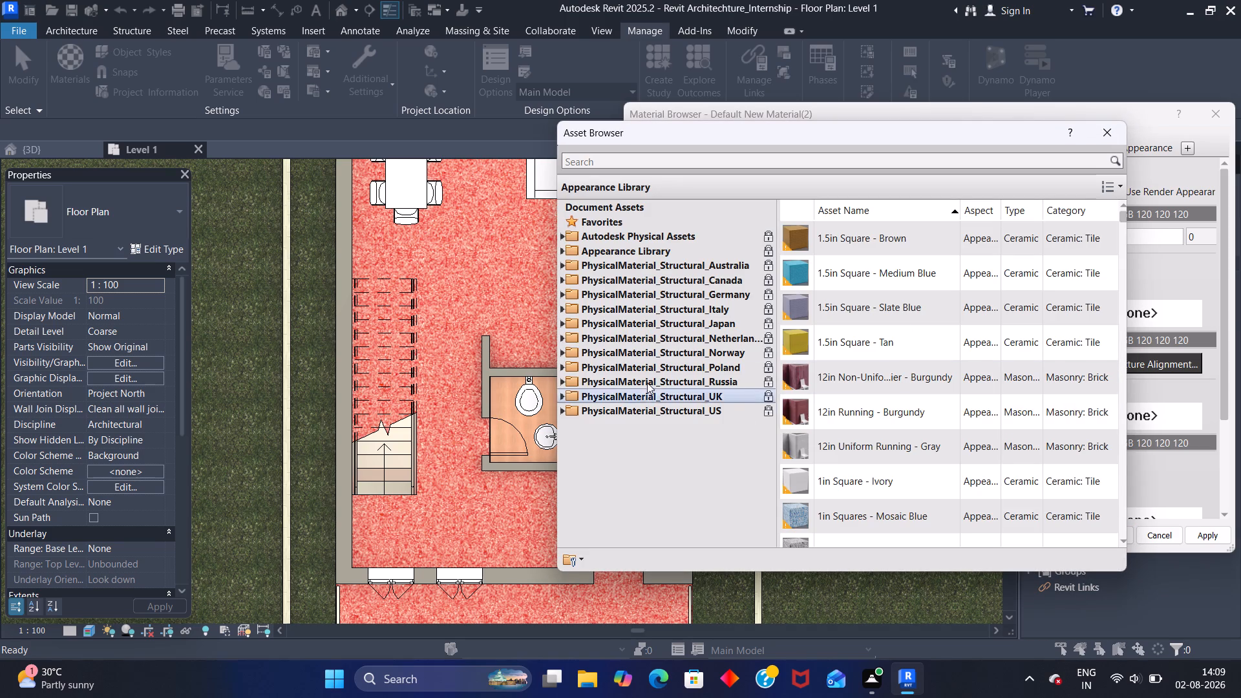
left_click(644, 158)
type("TILE")
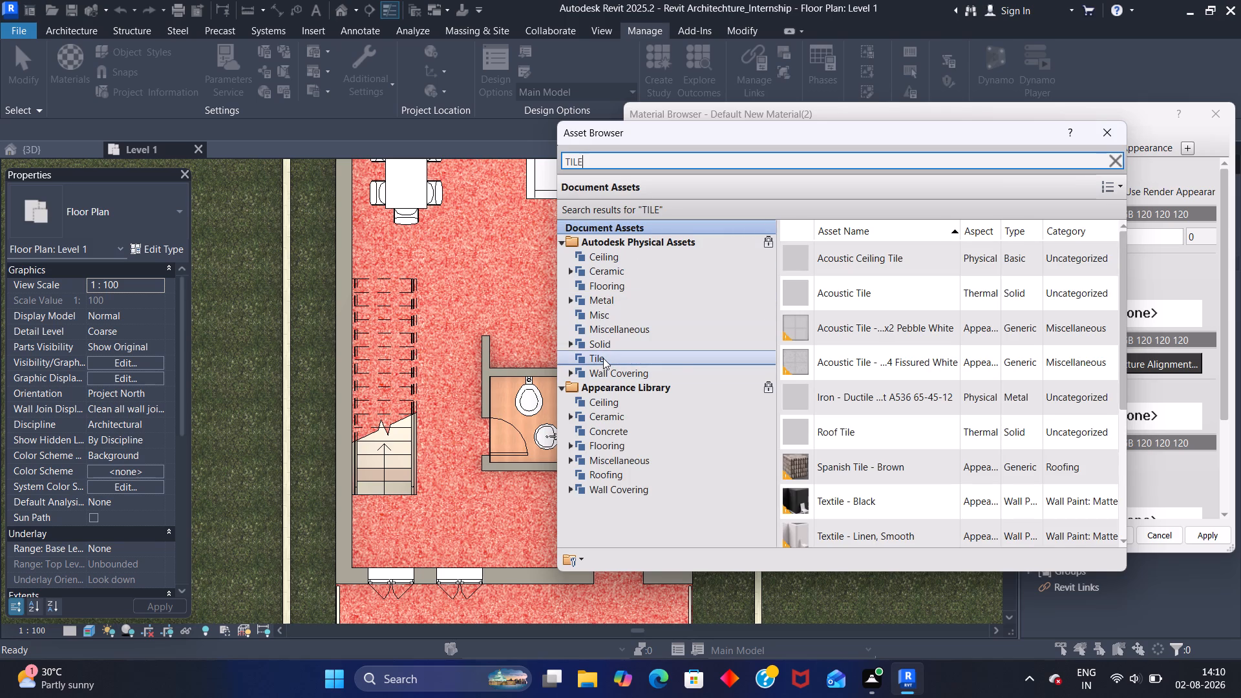
left_click(611, 445)
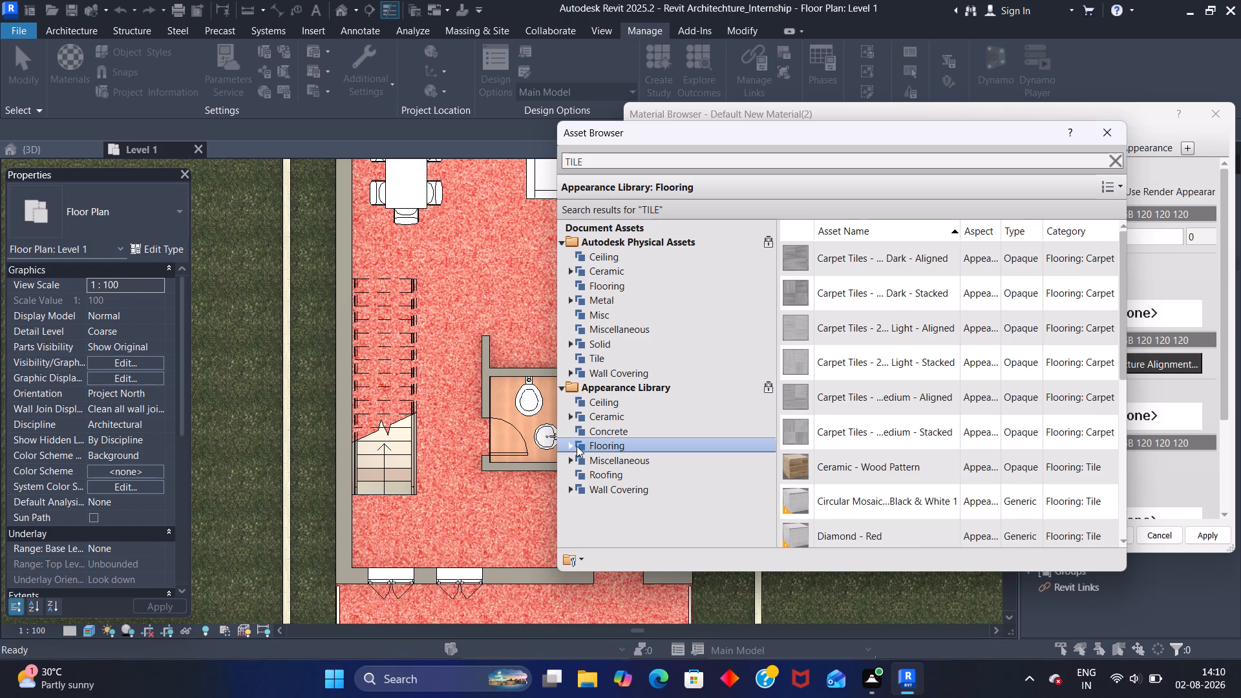
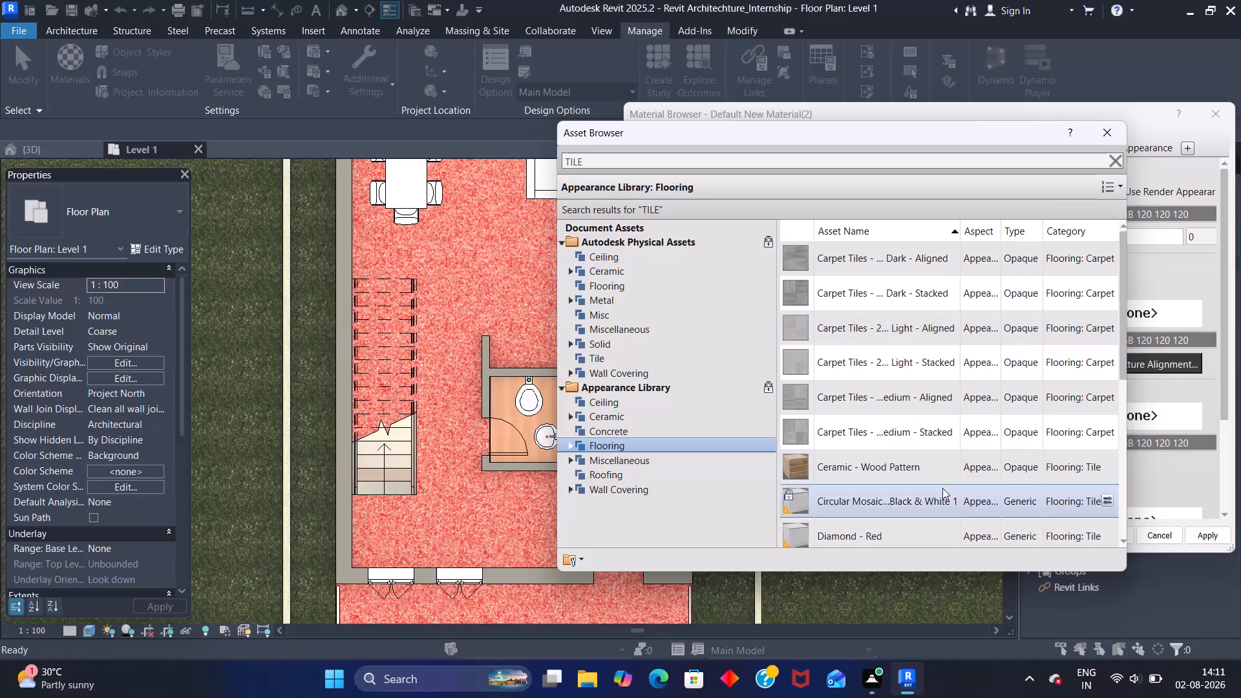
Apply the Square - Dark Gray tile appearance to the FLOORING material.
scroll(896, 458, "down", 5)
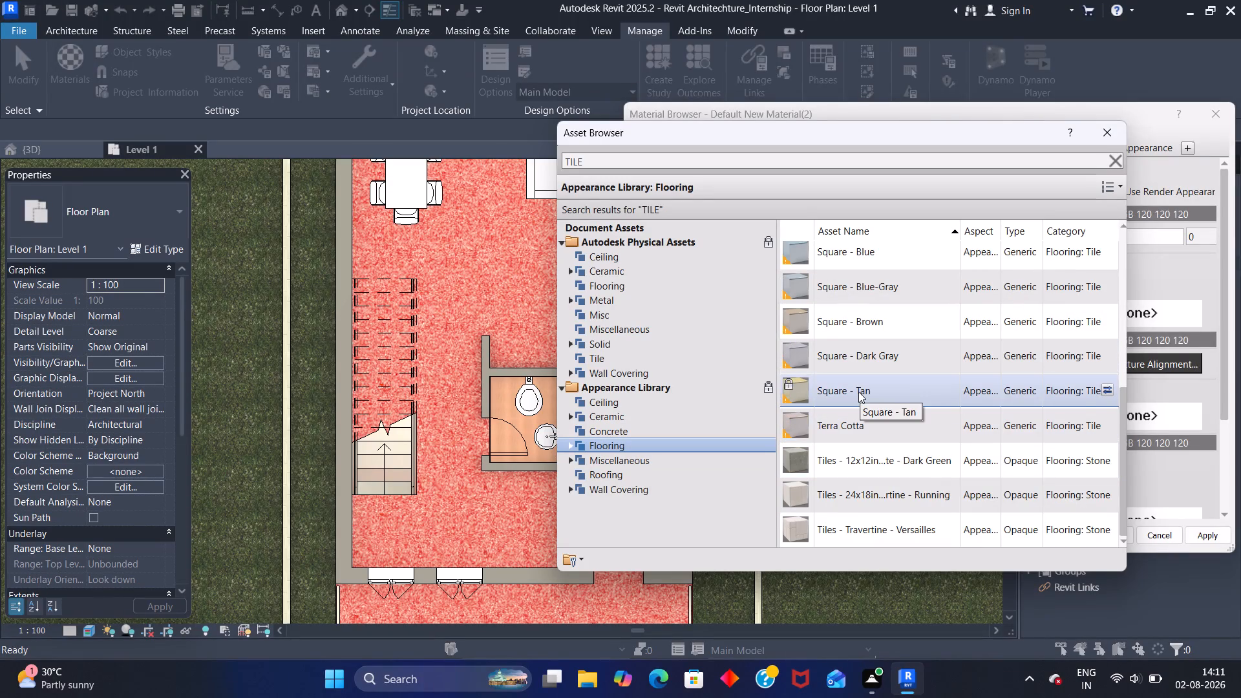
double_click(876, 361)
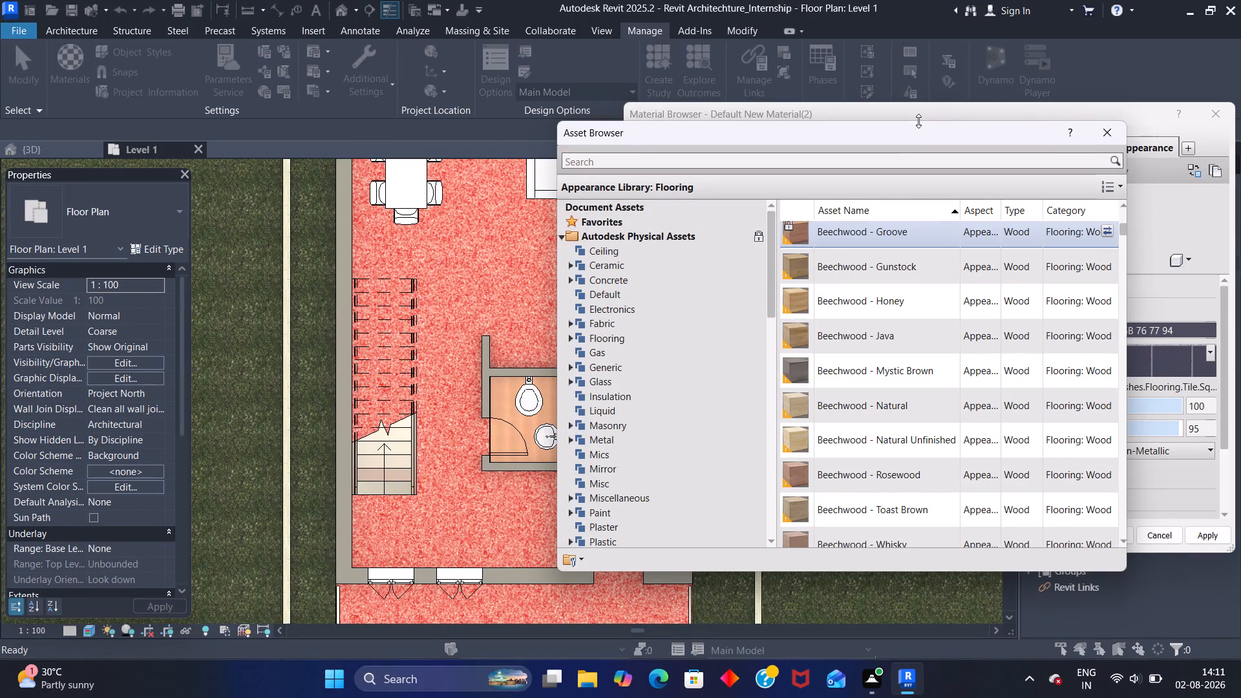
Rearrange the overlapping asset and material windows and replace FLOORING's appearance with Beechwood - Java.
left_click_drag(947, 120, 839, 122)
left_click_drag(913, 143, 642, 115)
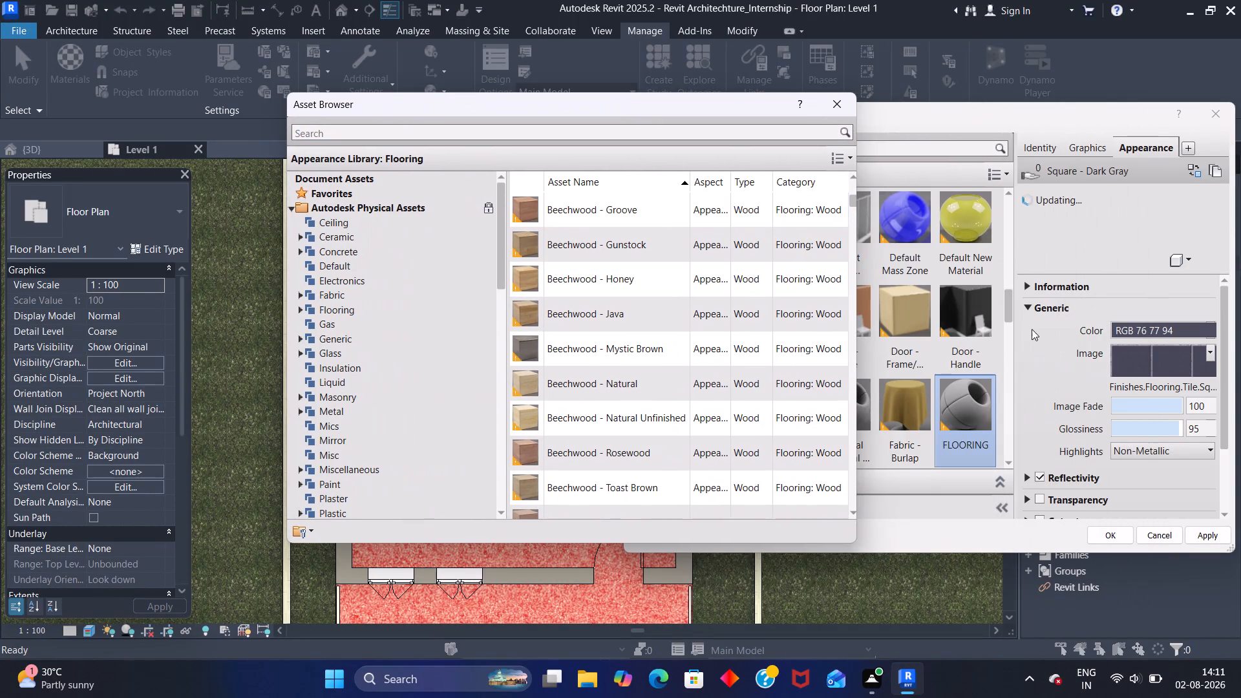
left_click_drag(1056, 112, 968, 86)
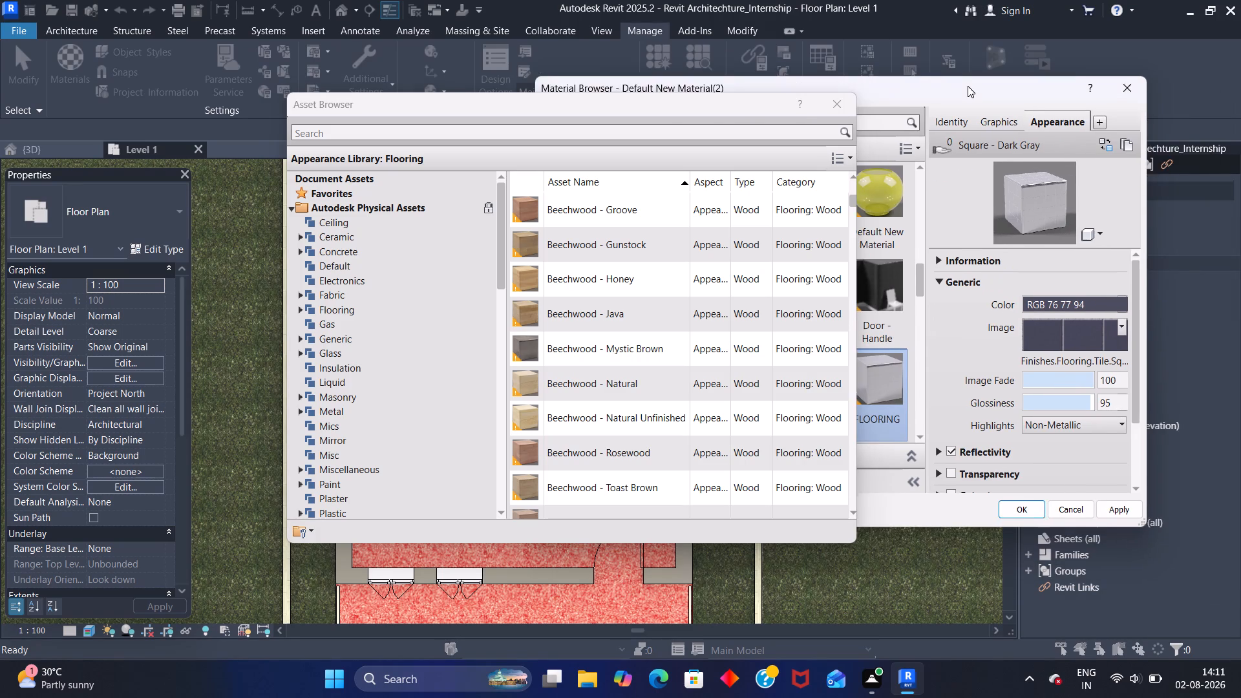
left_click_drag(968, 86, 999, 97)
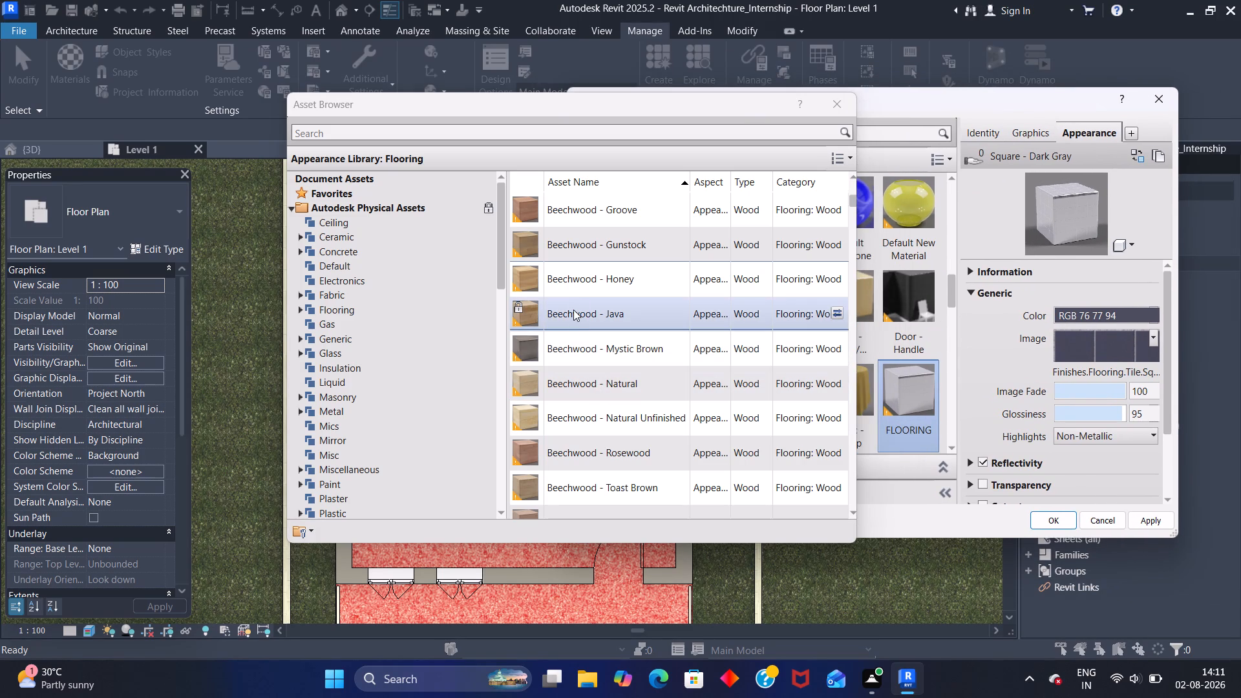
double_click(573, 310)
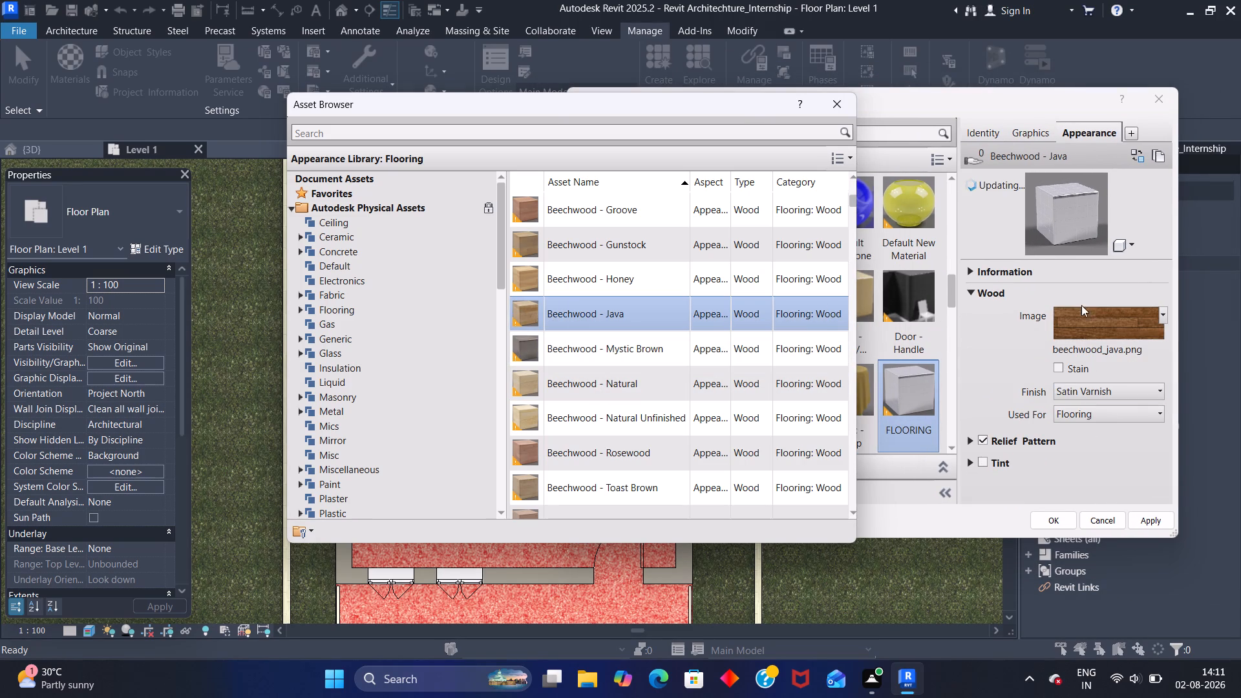
Replace the FLOORING material's appearance with Beechwood - Natural Unfinished and accept the material changes.
double_click(658, 412)
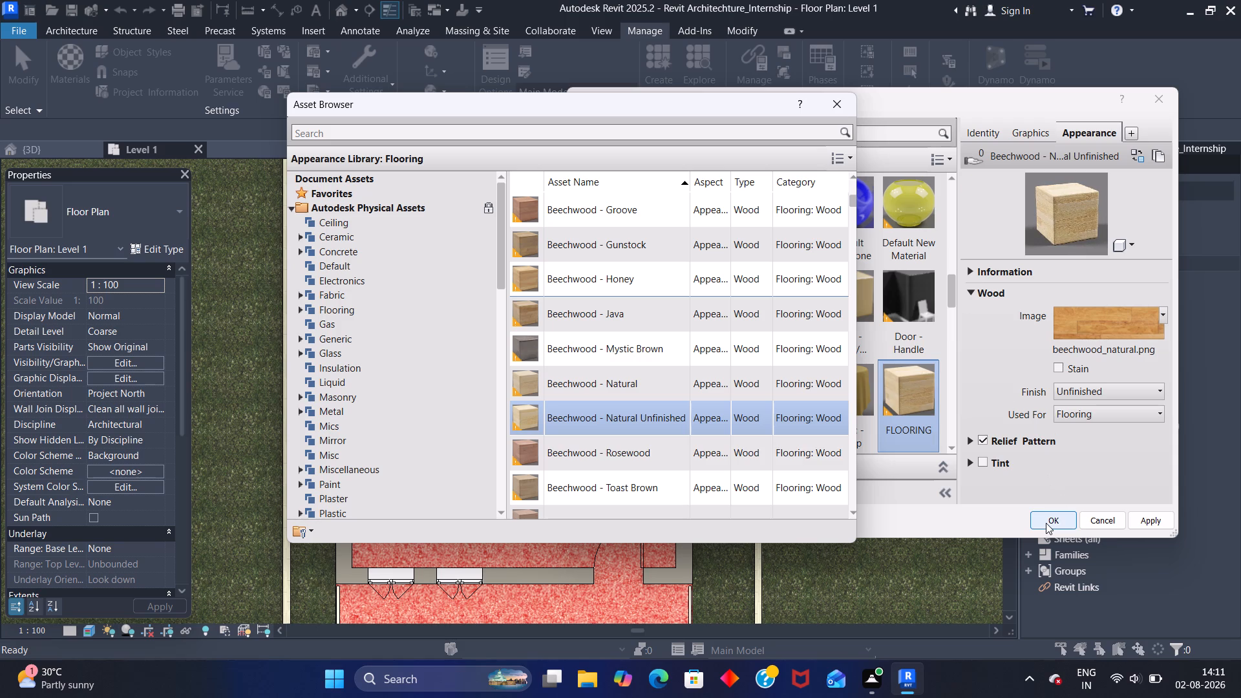
left_click(830, 419)
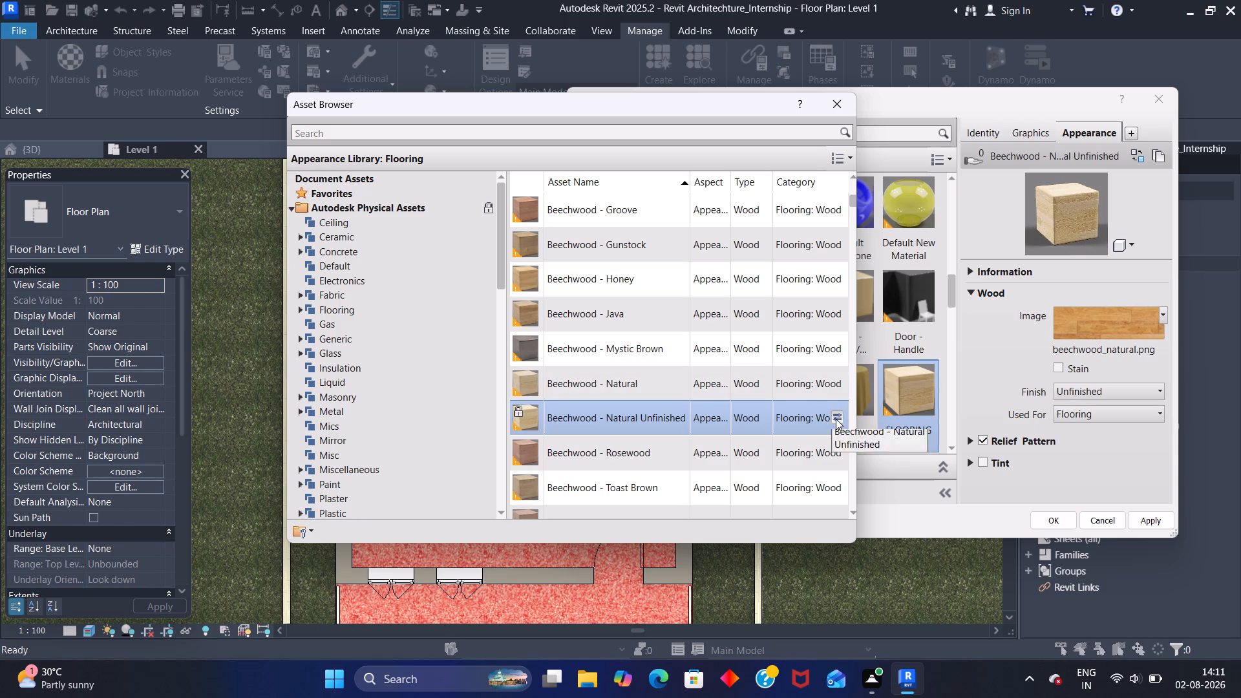
left_click(836, 419)
left_click(1045, 518)
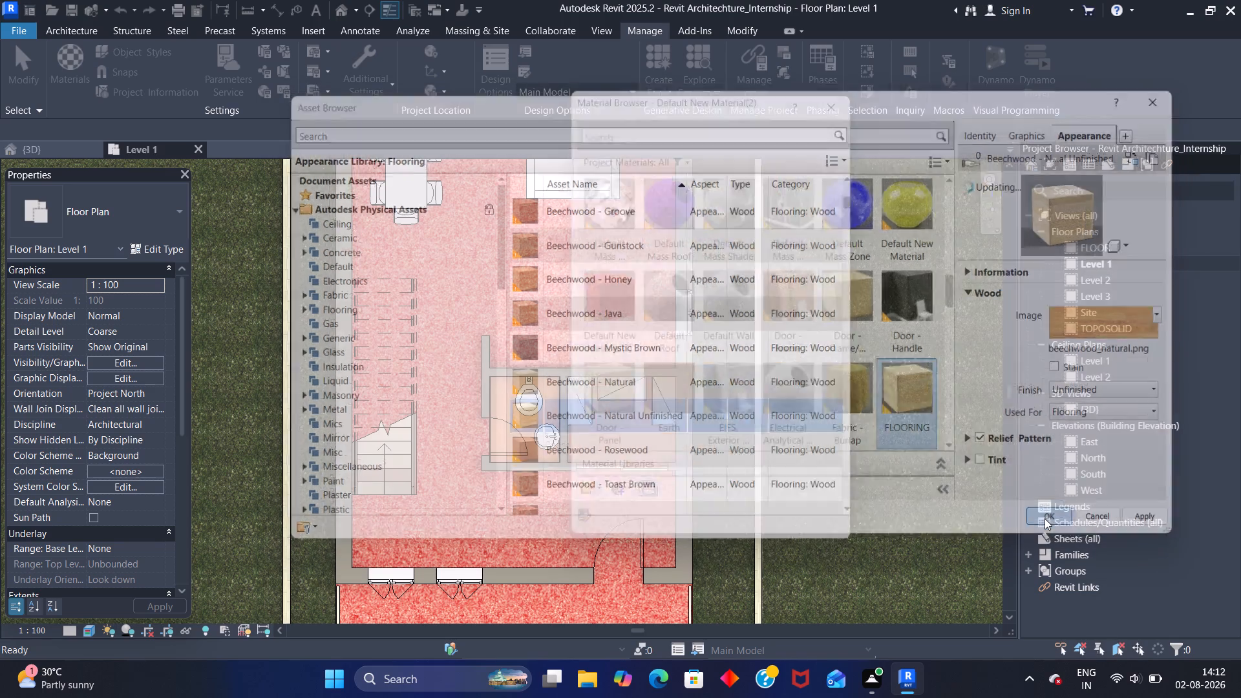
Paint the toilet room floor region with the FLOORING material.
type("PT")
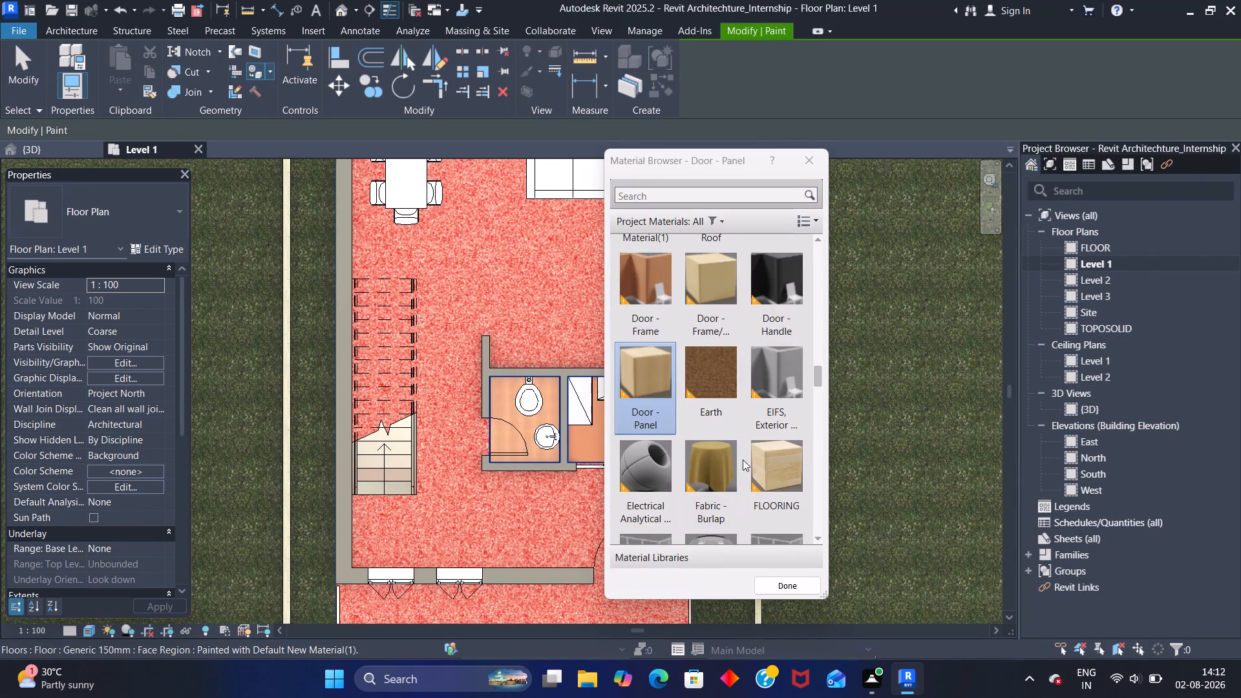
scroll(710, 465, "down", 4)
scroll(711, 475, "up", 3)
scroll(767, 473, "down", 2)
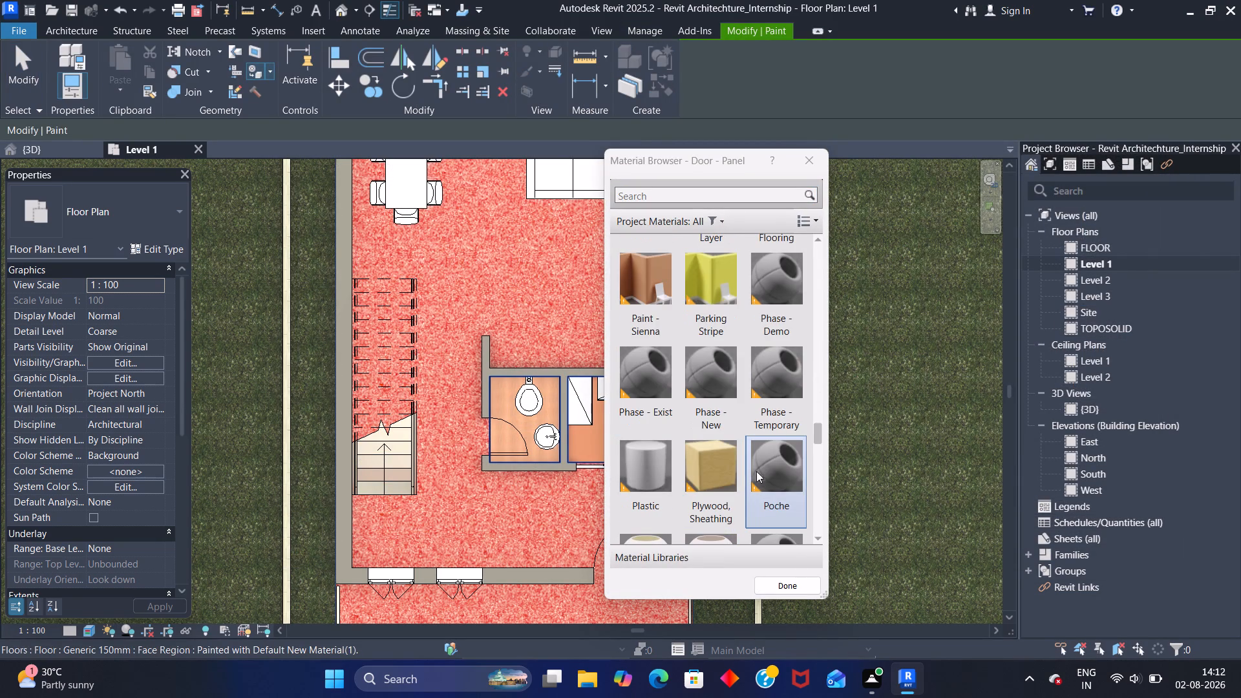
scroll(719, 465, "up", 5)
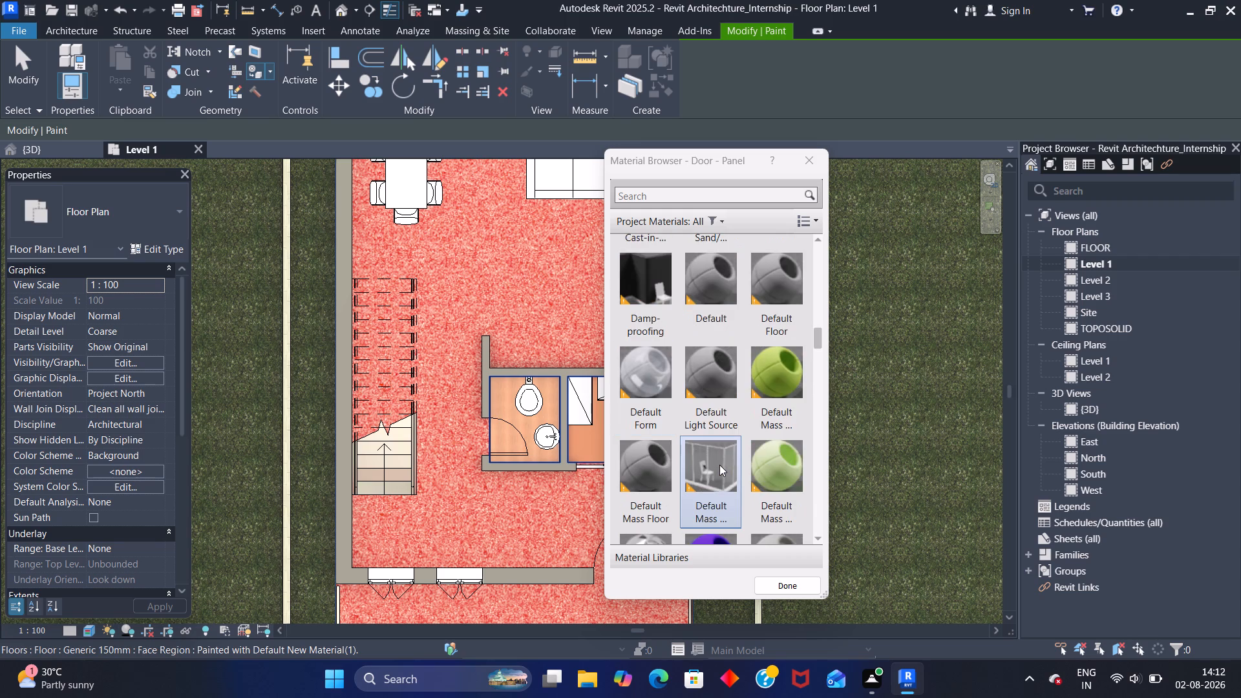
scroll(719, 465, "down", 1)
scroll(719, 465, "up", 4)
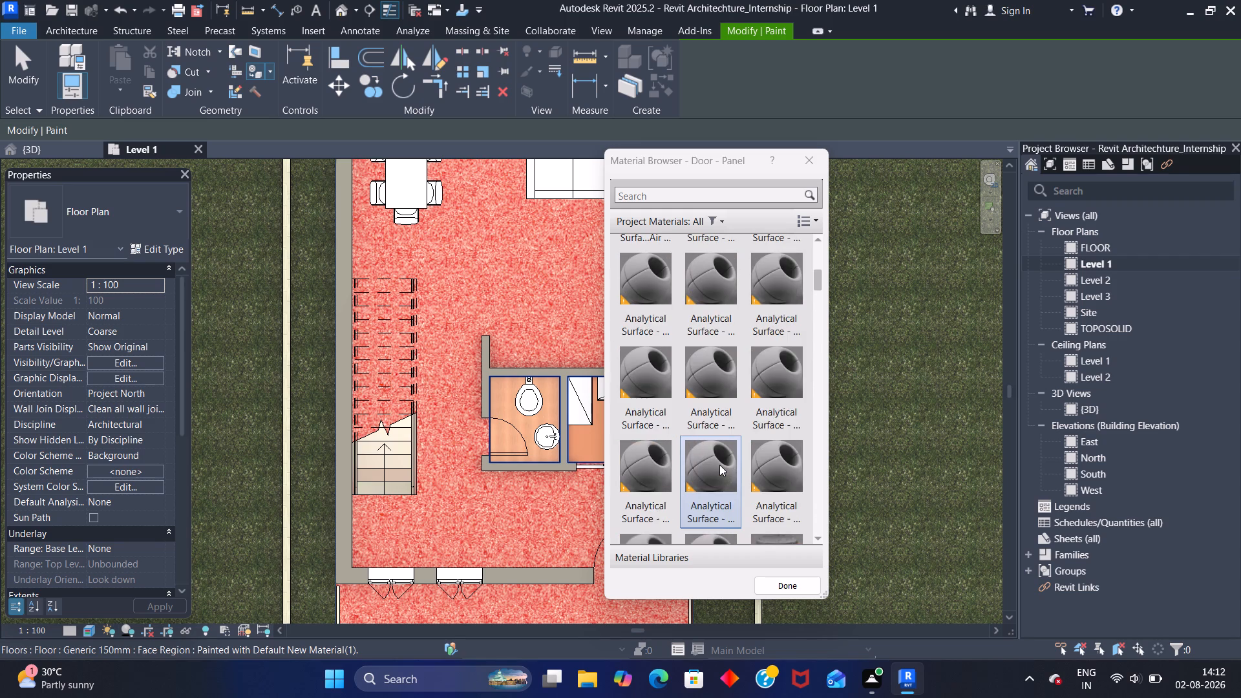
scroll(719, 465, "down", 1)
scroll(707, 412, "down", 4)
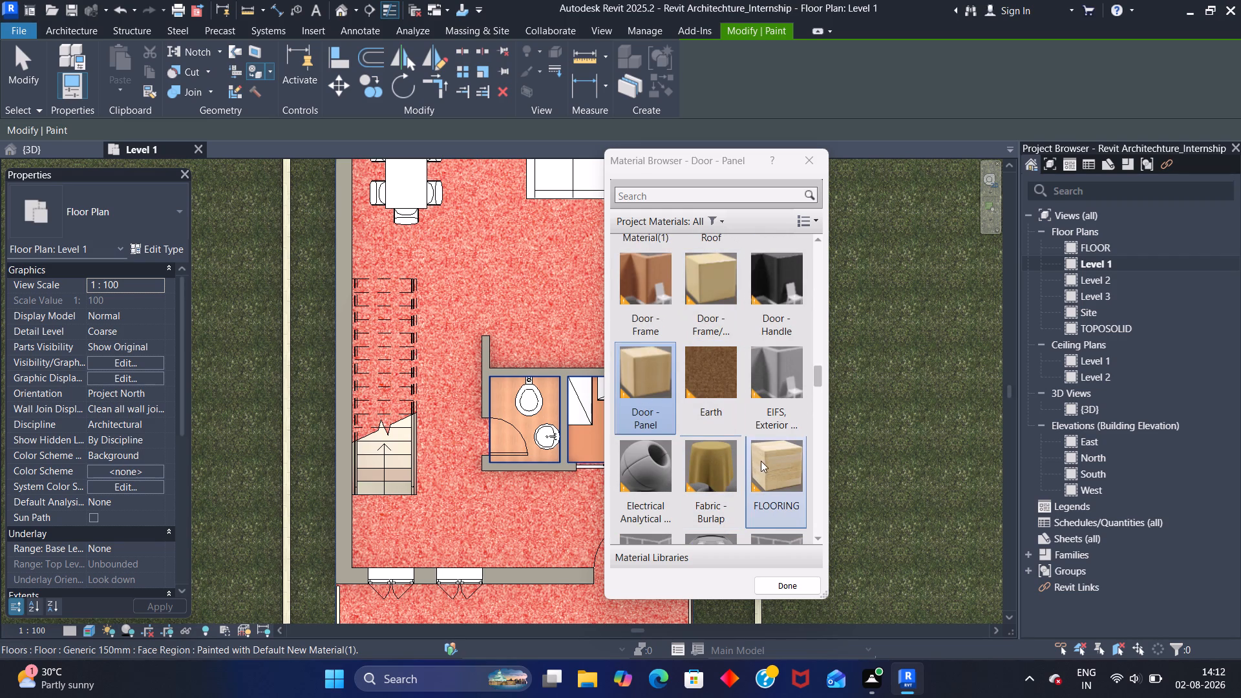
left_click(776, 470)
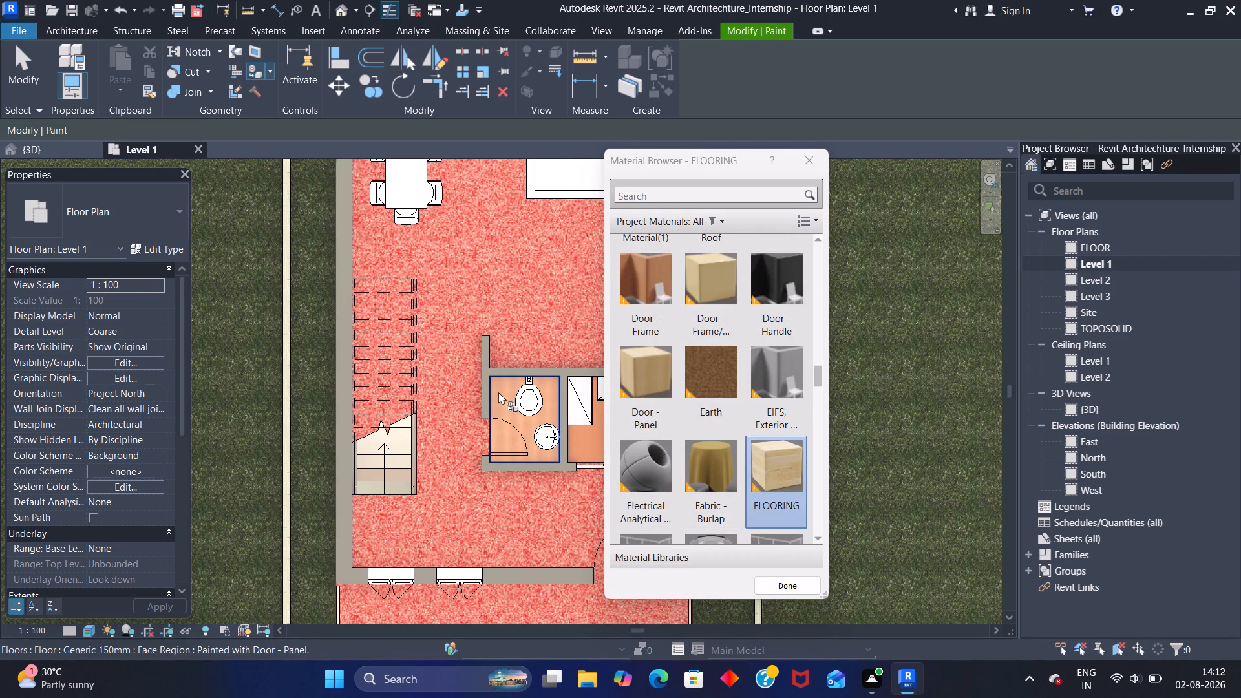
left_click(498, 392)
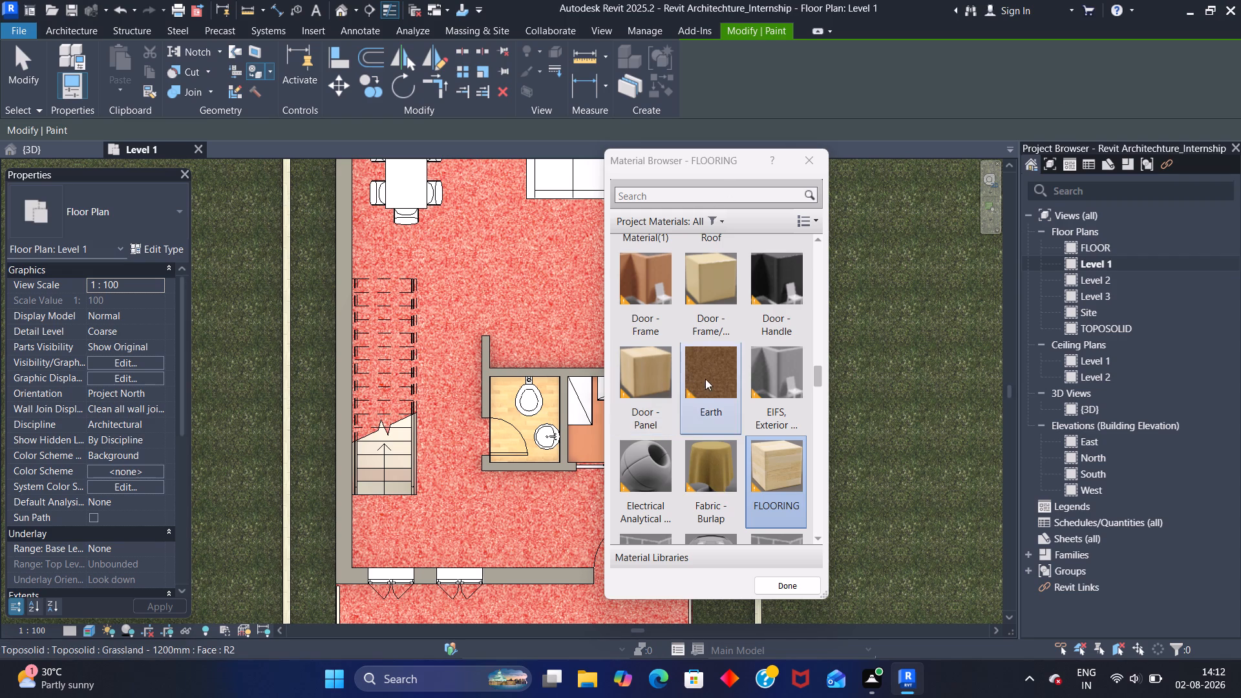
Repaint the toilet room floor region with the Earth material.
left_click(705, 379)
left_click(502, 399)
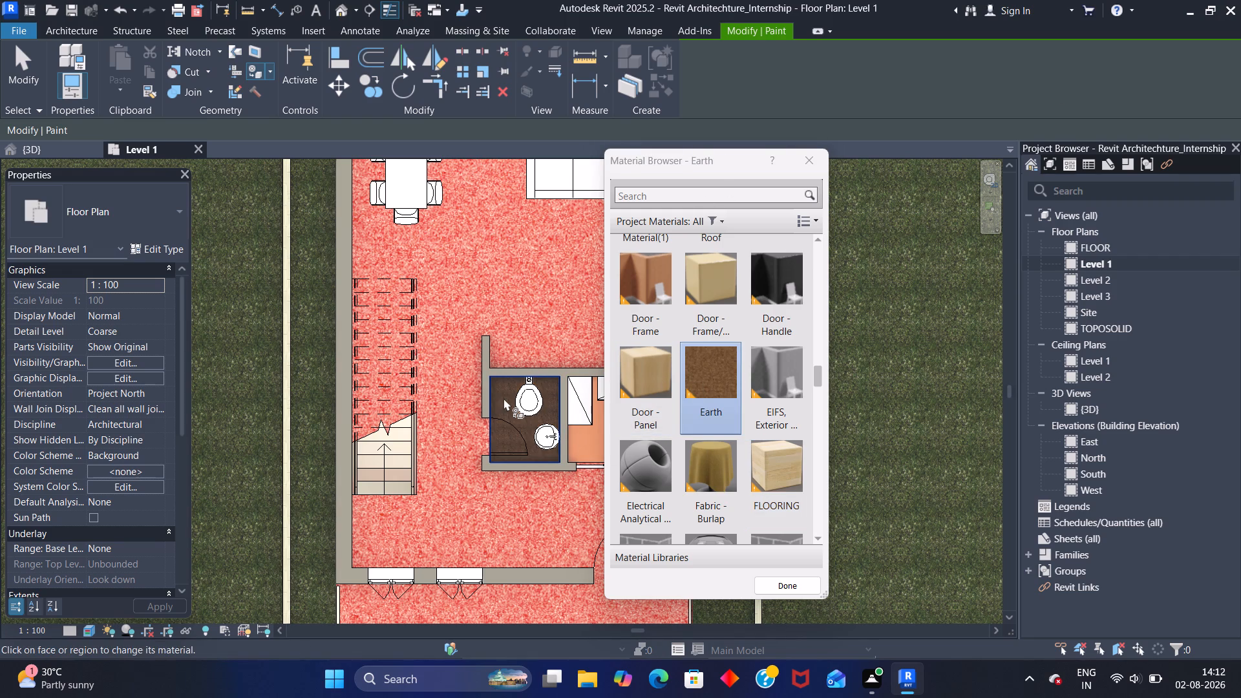
Repaint the toilet room floor region with the Door - Frame material.
left_click(634, 275)
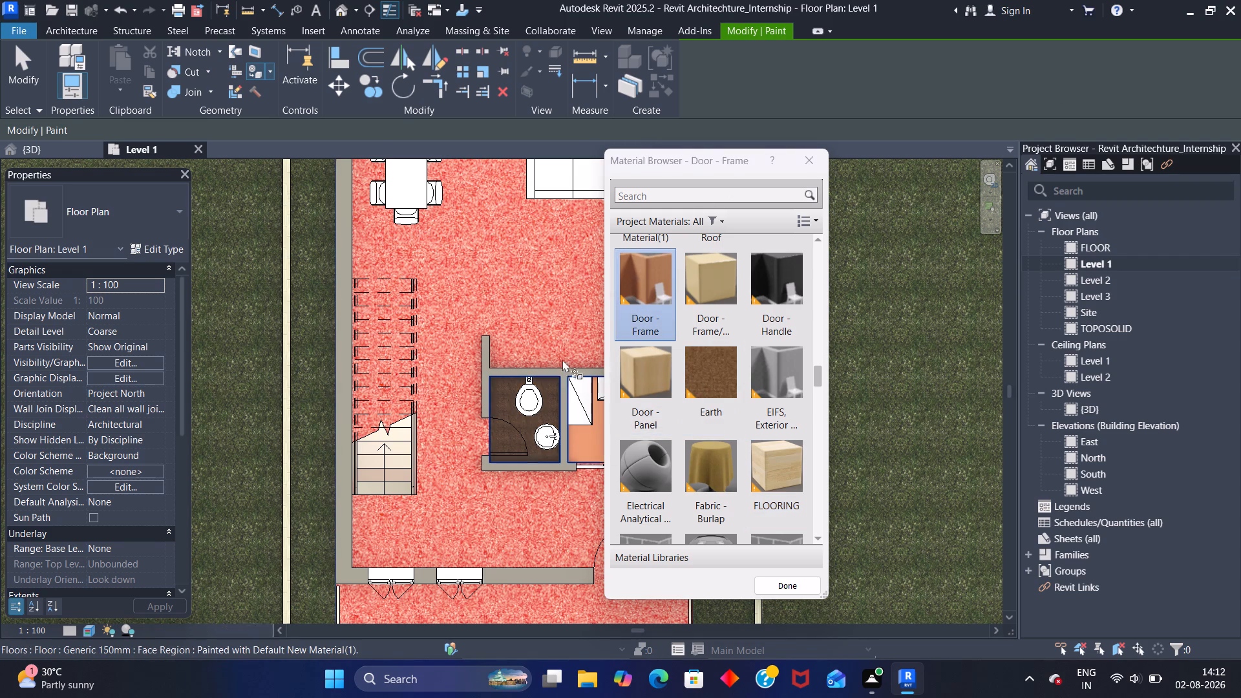
left_click(502, 388)
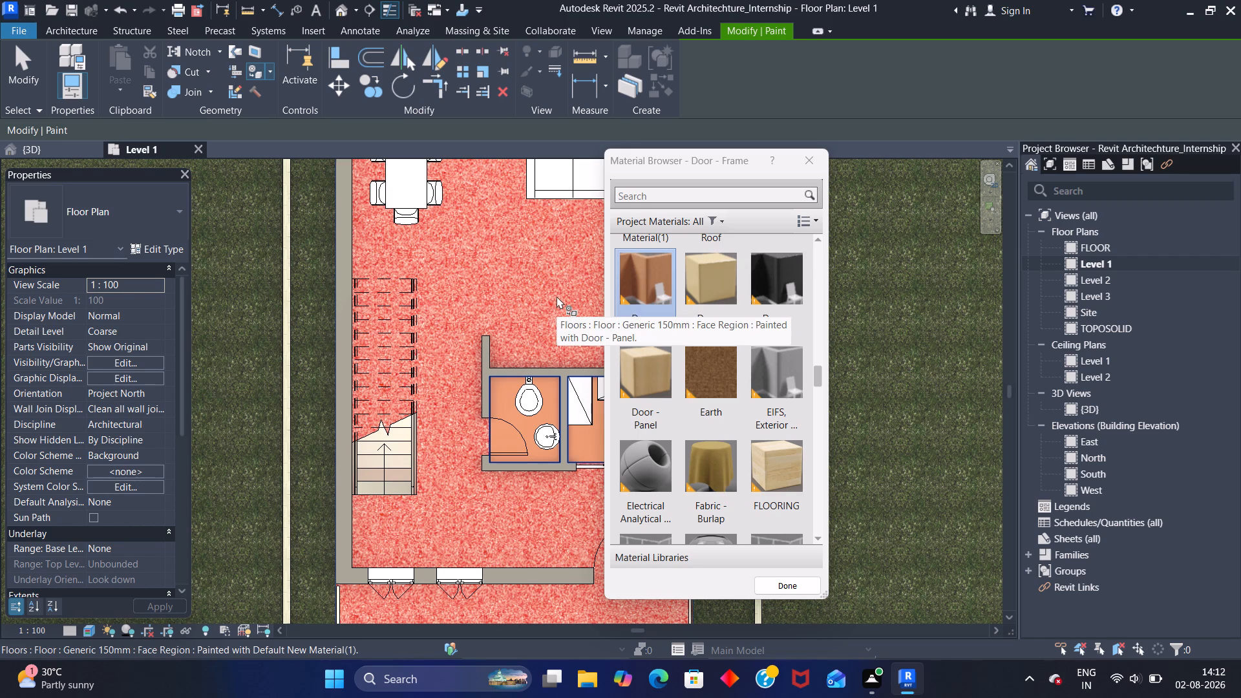
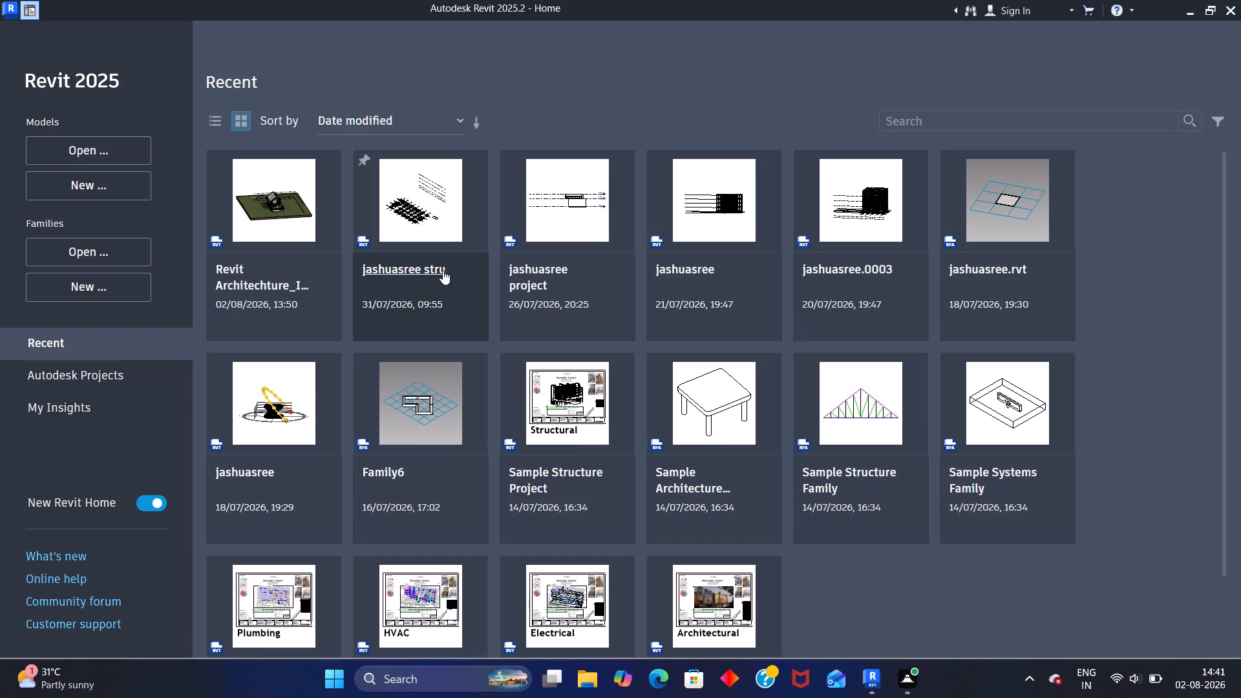
Open the recent Revit Architechture_Internship project and dismiss the McAfee subscription pop-up.
left_click(246, 204)
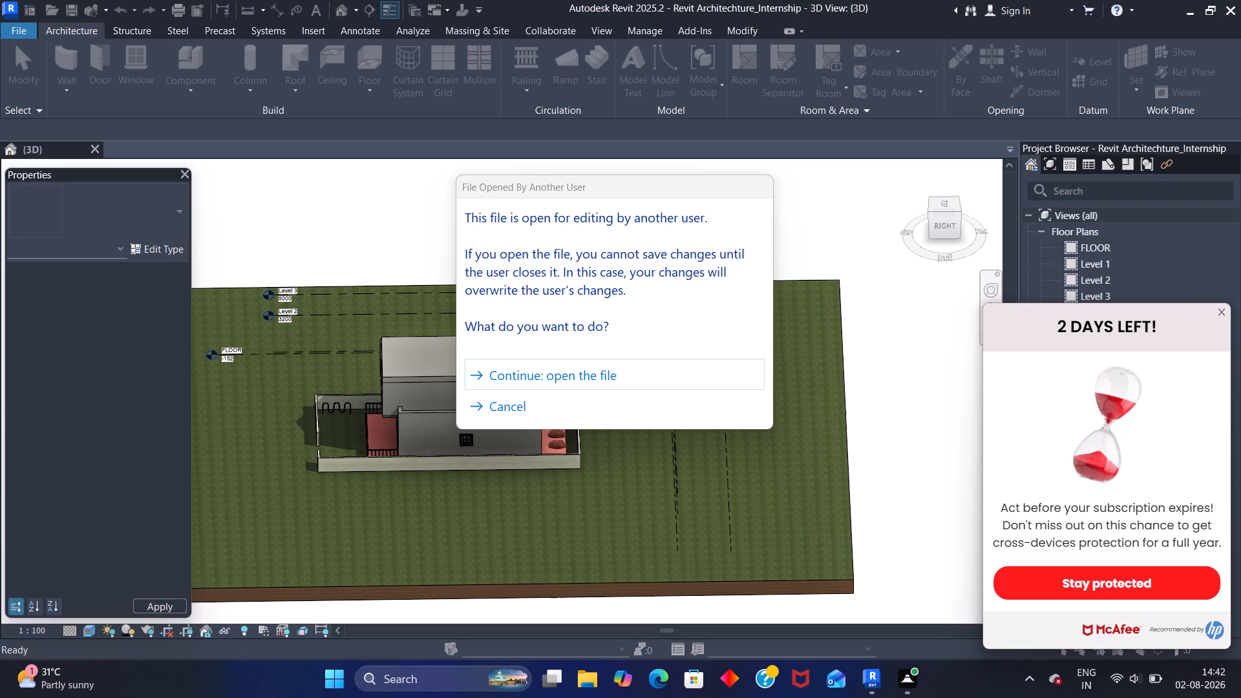
left_click(1223, 313)
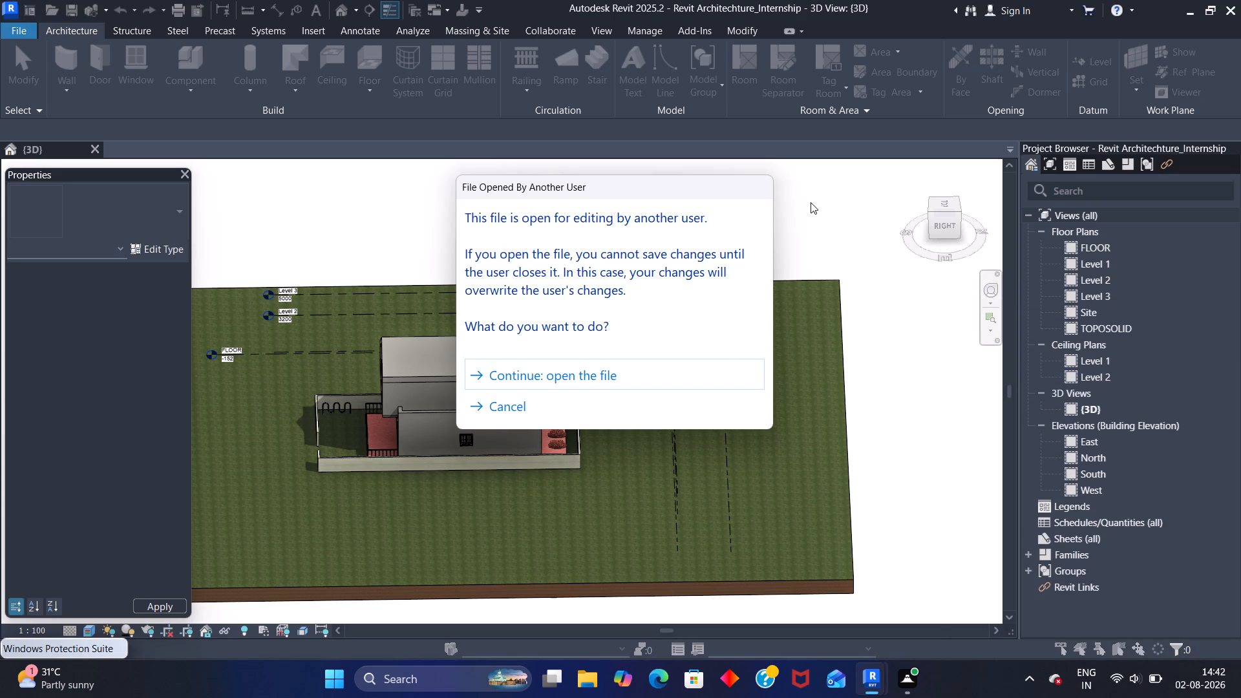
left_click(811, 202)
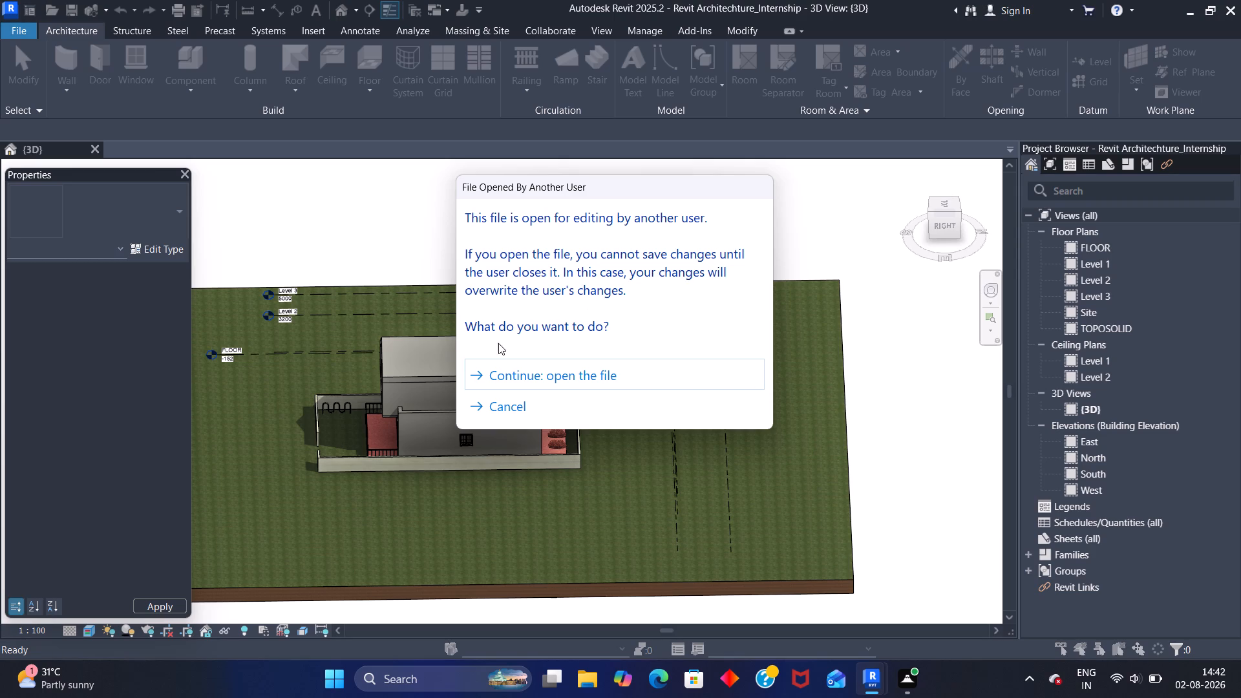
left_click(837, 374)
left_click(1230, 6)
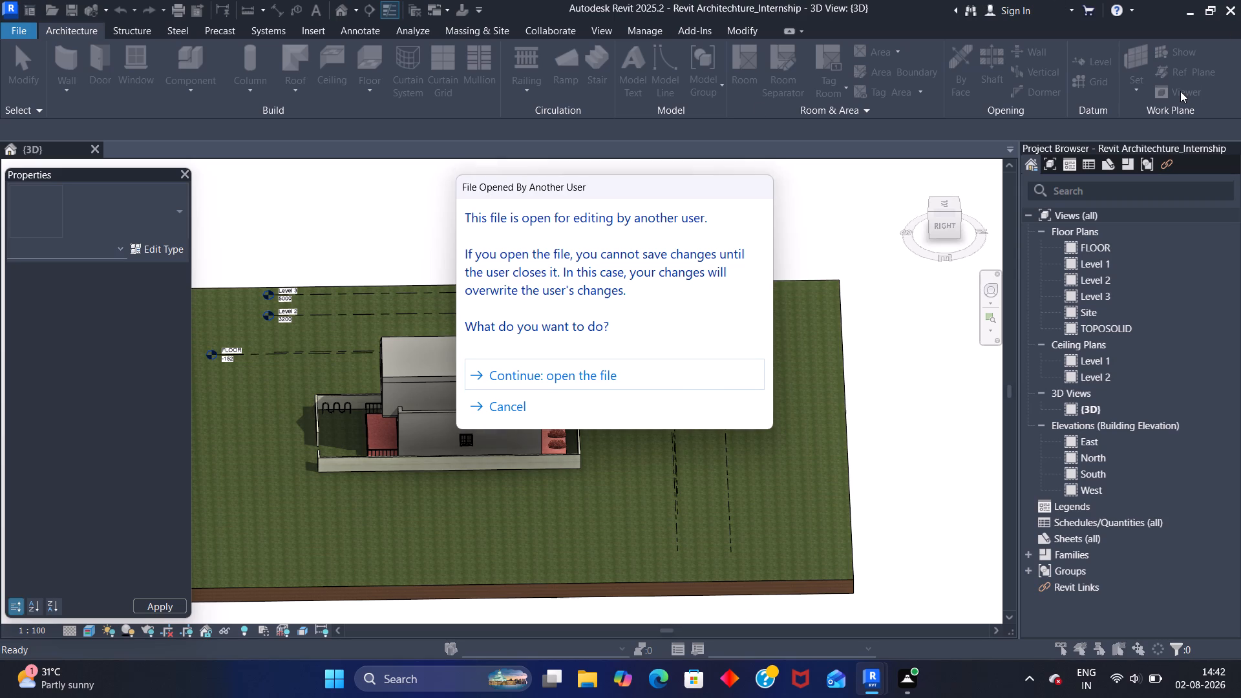
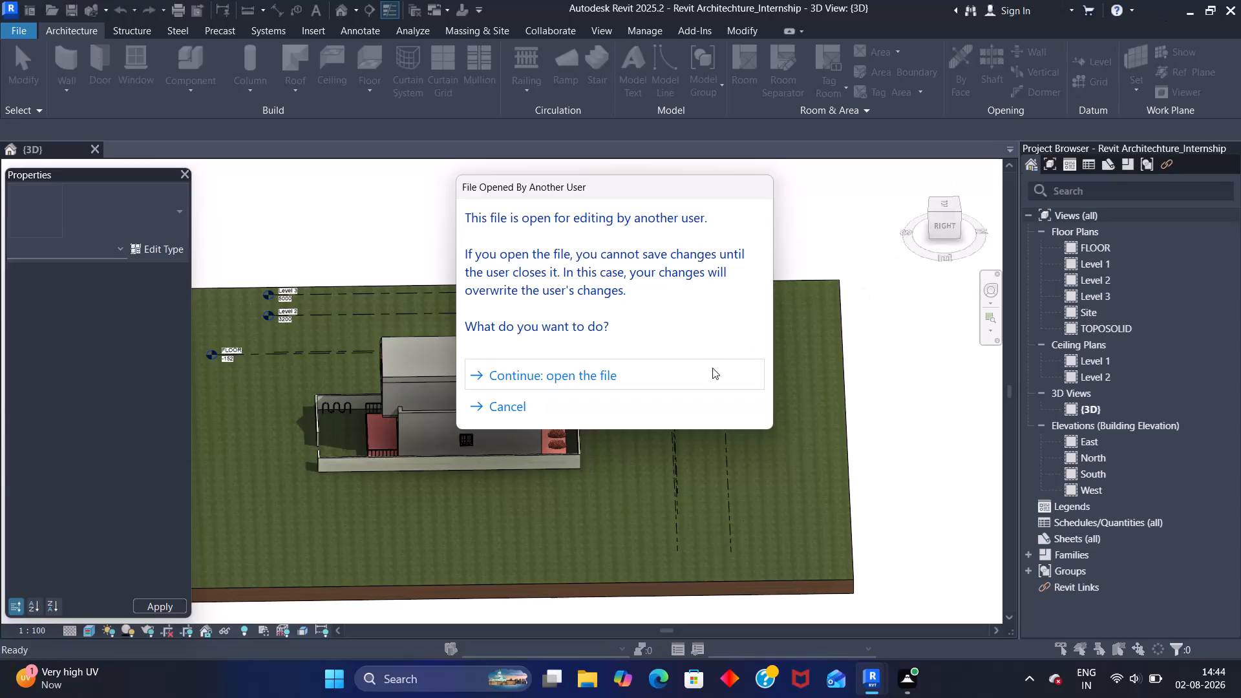
Continue opening the project file despite it being open for editing by another user.
left_click(647, 366)
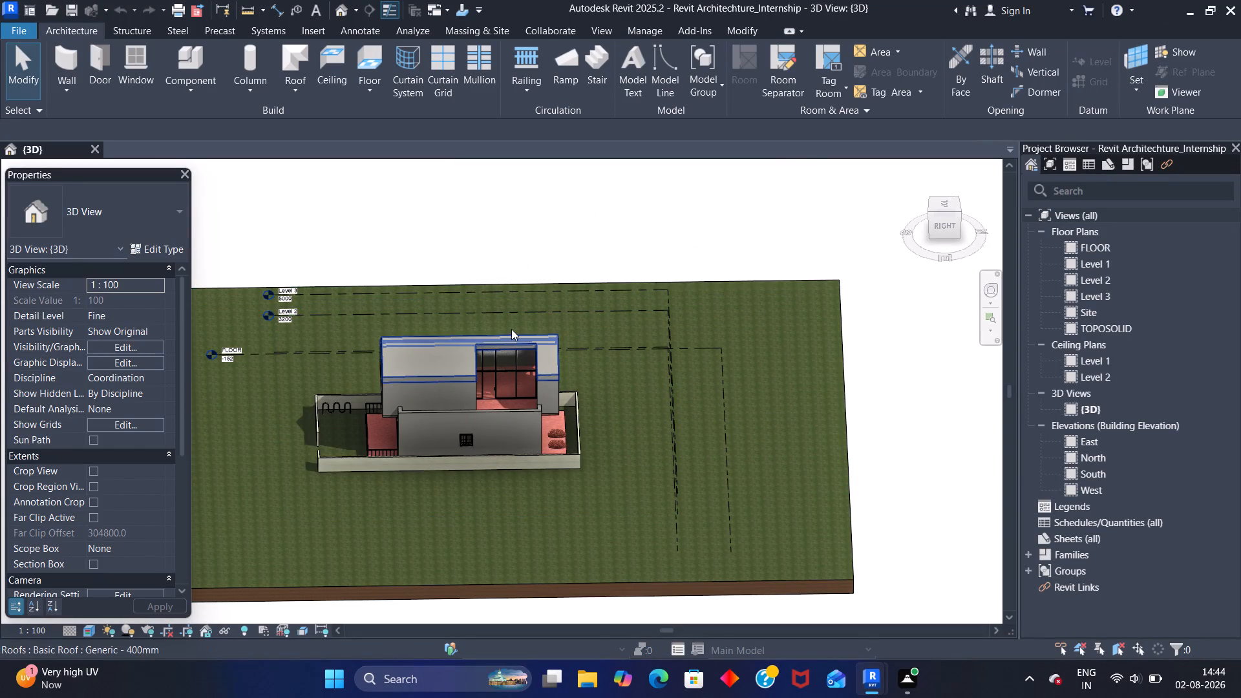
Open the Level 1 floor plan view.
middle_click_drag(401, 308, 533, 256, "shift")
middle_click_drag(396, 314, 513, 289, "shift")
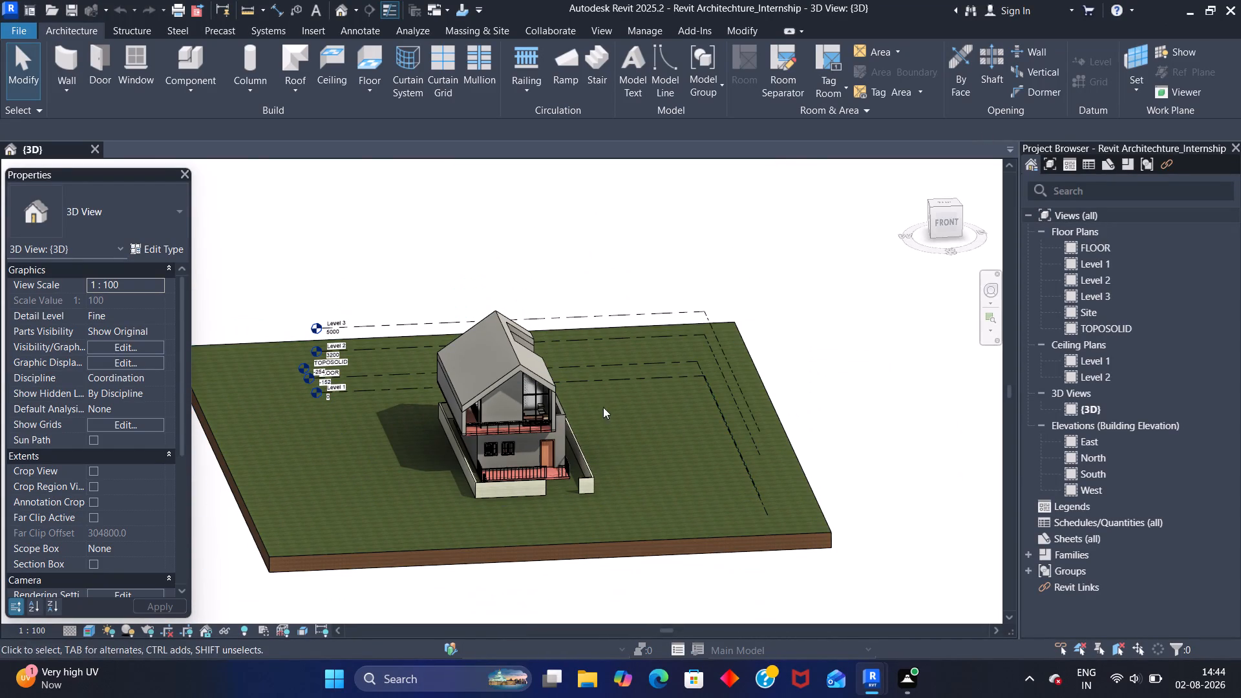
middle_click_drag(614, 444, 611, 411, "shift")
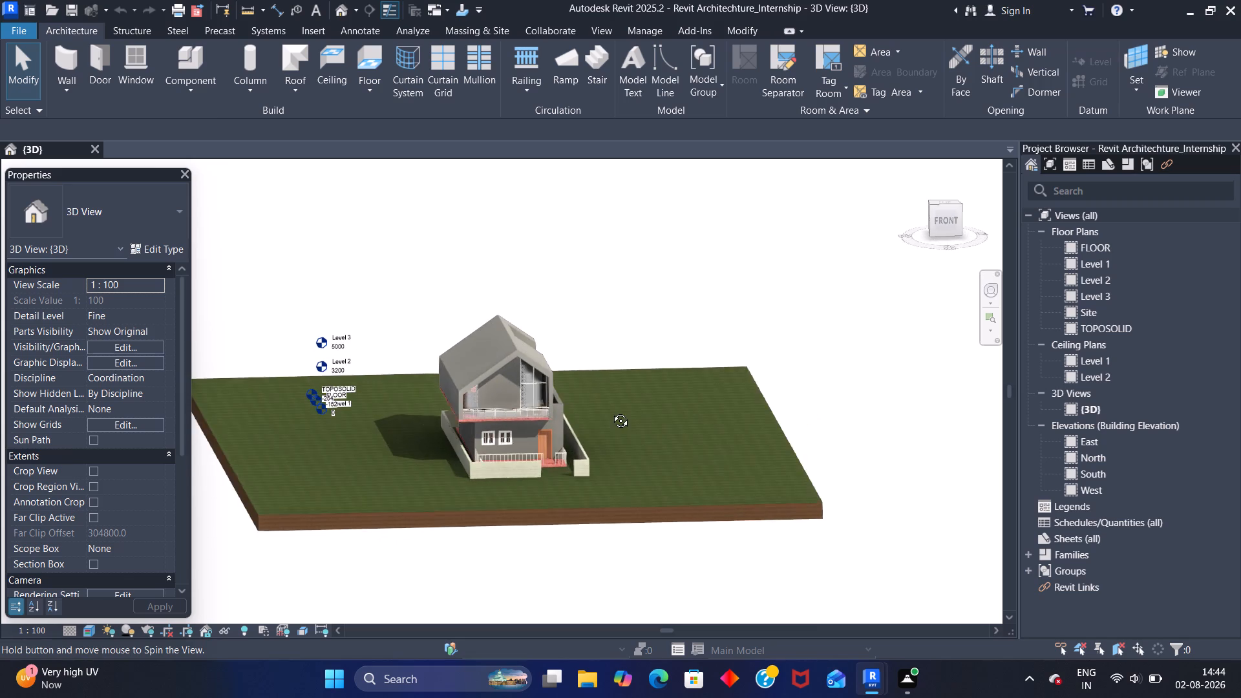
middle_click_drag(611, 411, 584, 414, "shift")
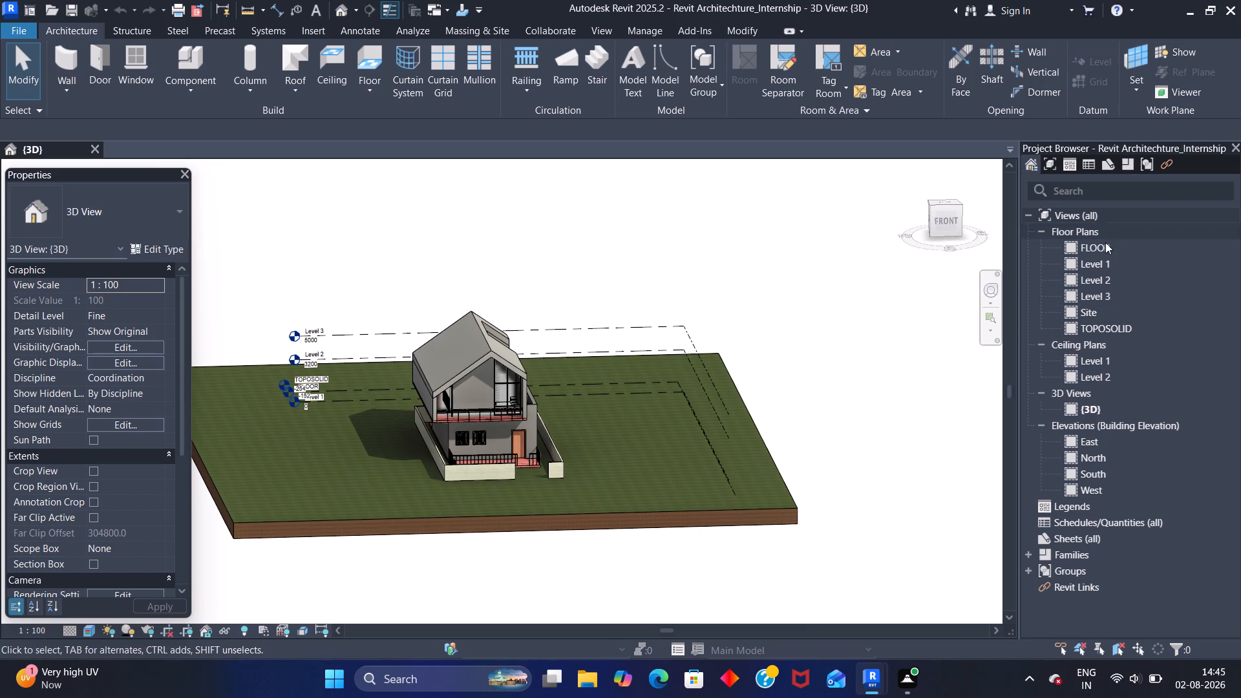
double_click(1110, 261)
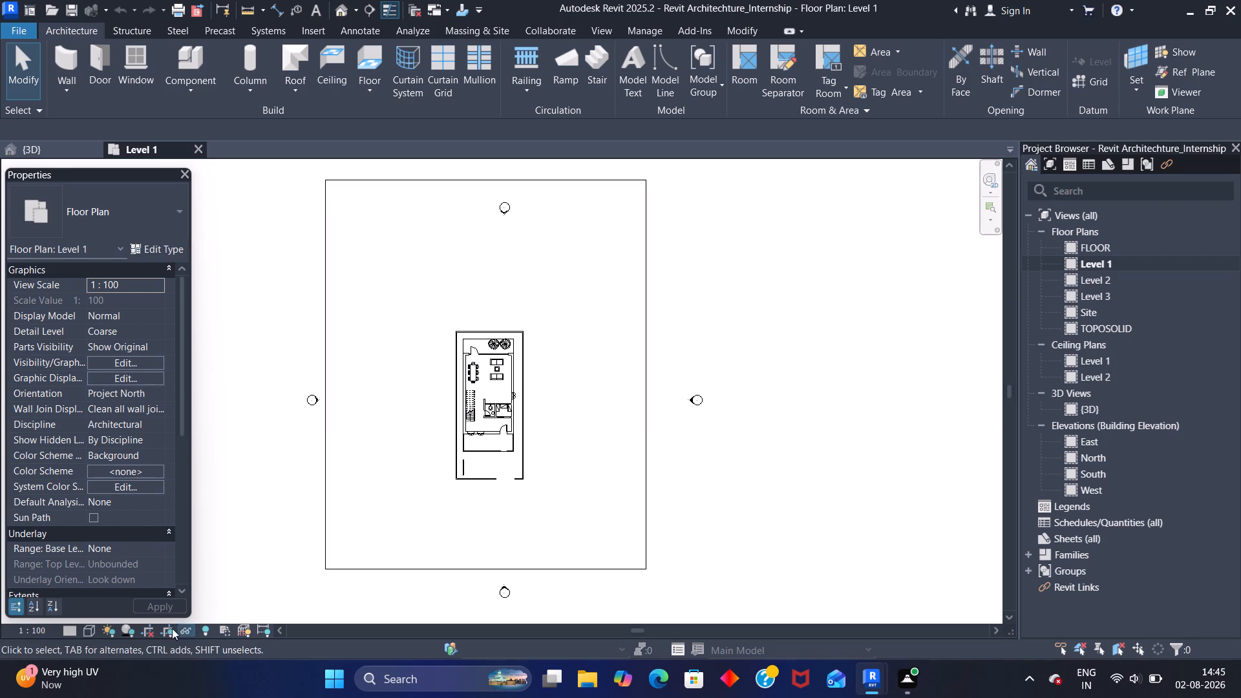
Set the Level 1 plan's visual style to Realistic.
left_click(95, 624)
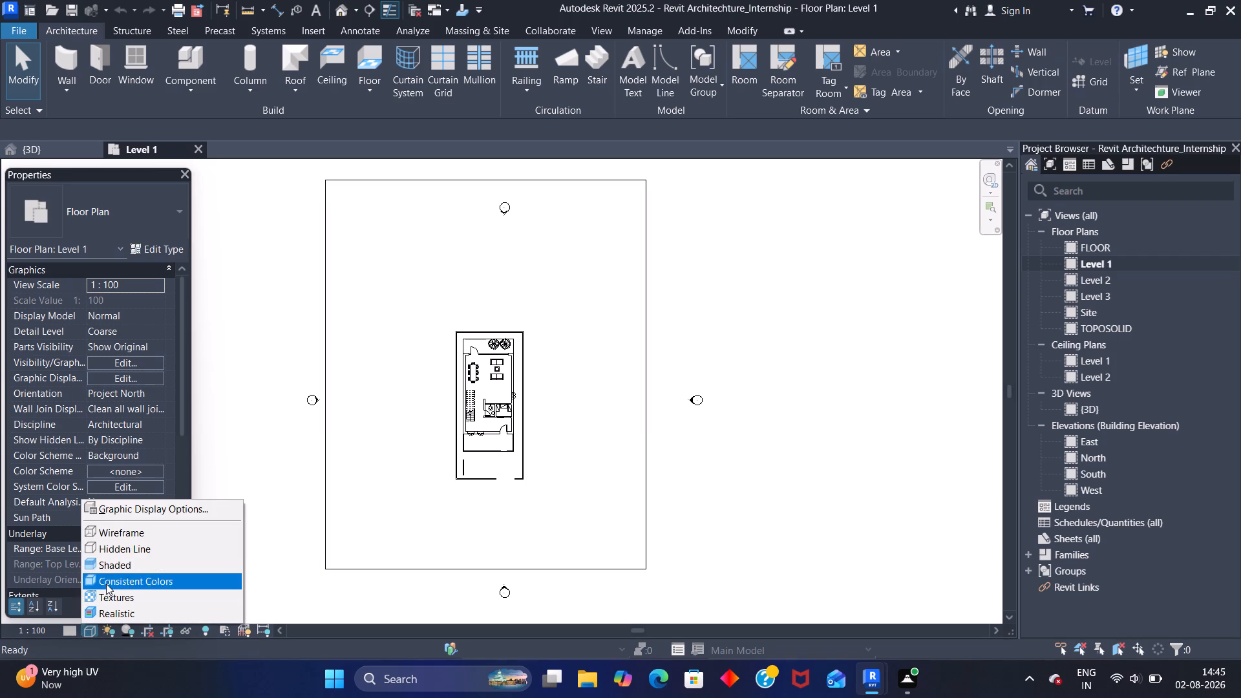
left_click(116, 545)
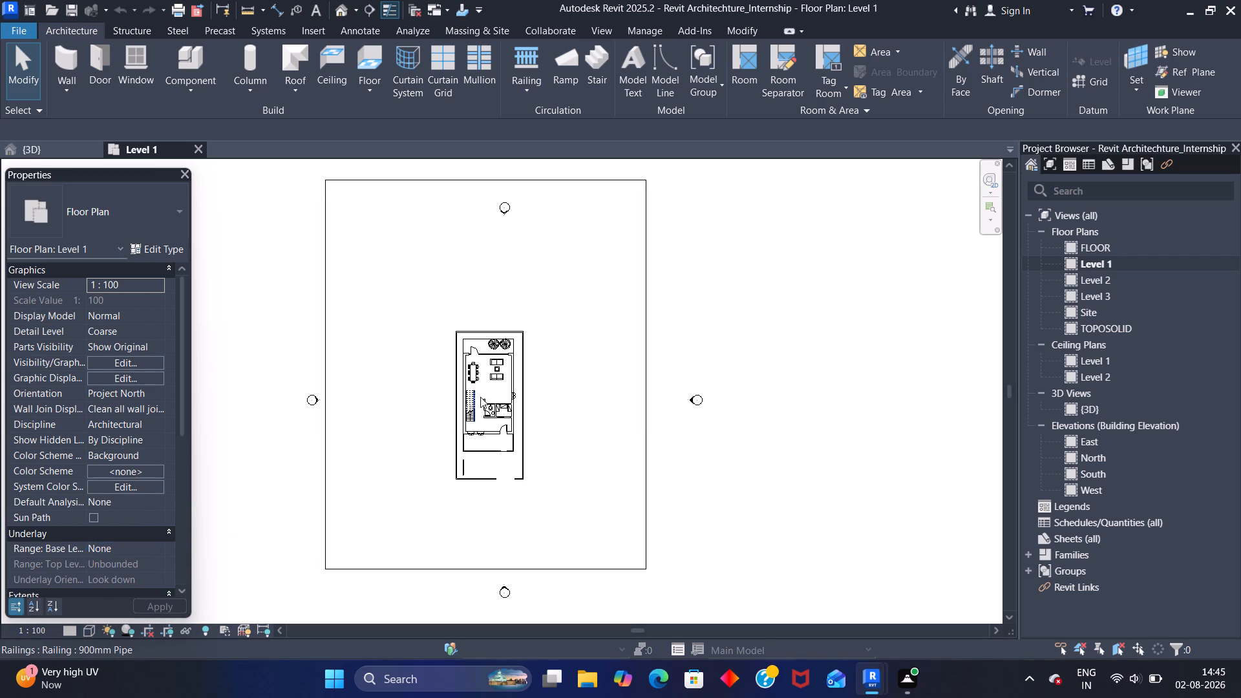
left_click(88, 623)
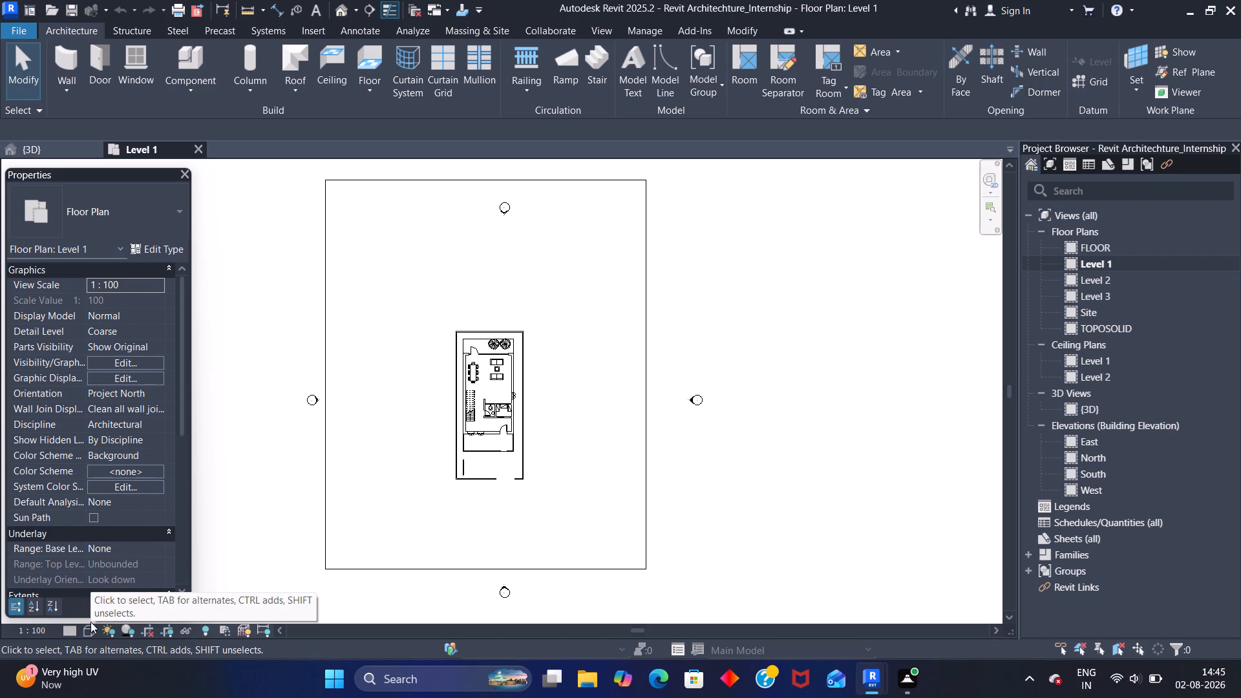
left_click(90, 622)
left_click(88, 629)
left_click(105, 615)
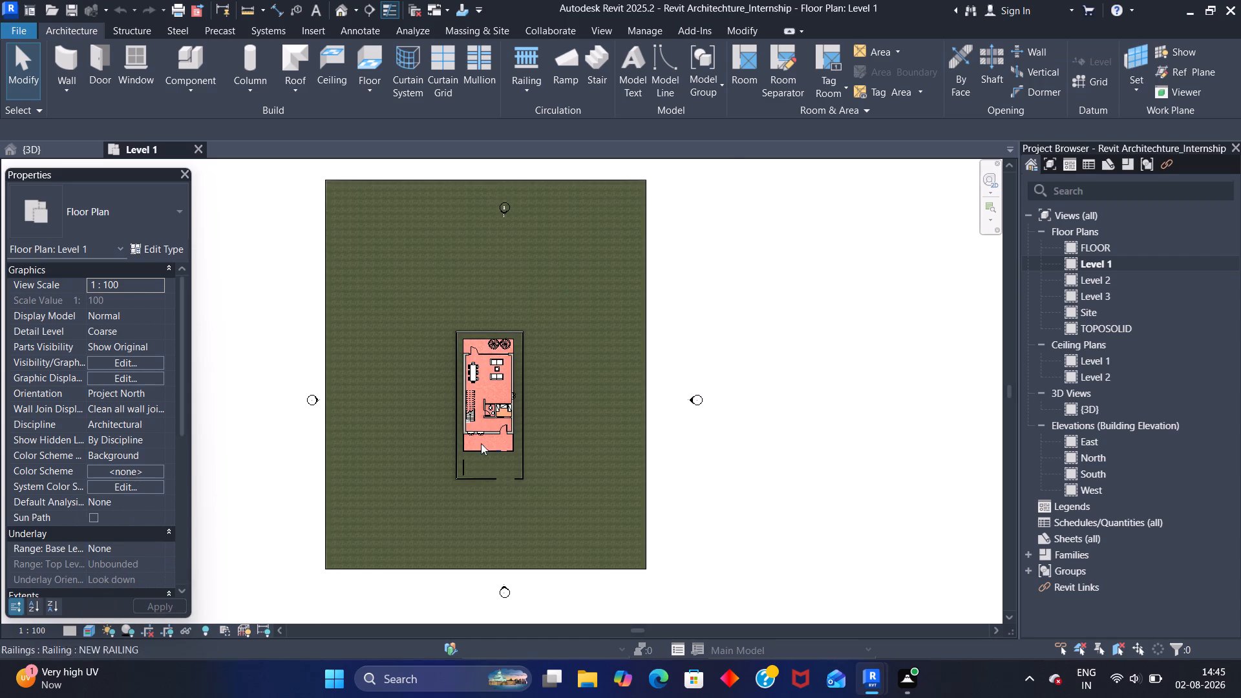
Examine the Level 1 floor finishes around the toilet, the neighbouring small room, the stairs and the dining and living area.
scroll(478, 432, "up", 13)
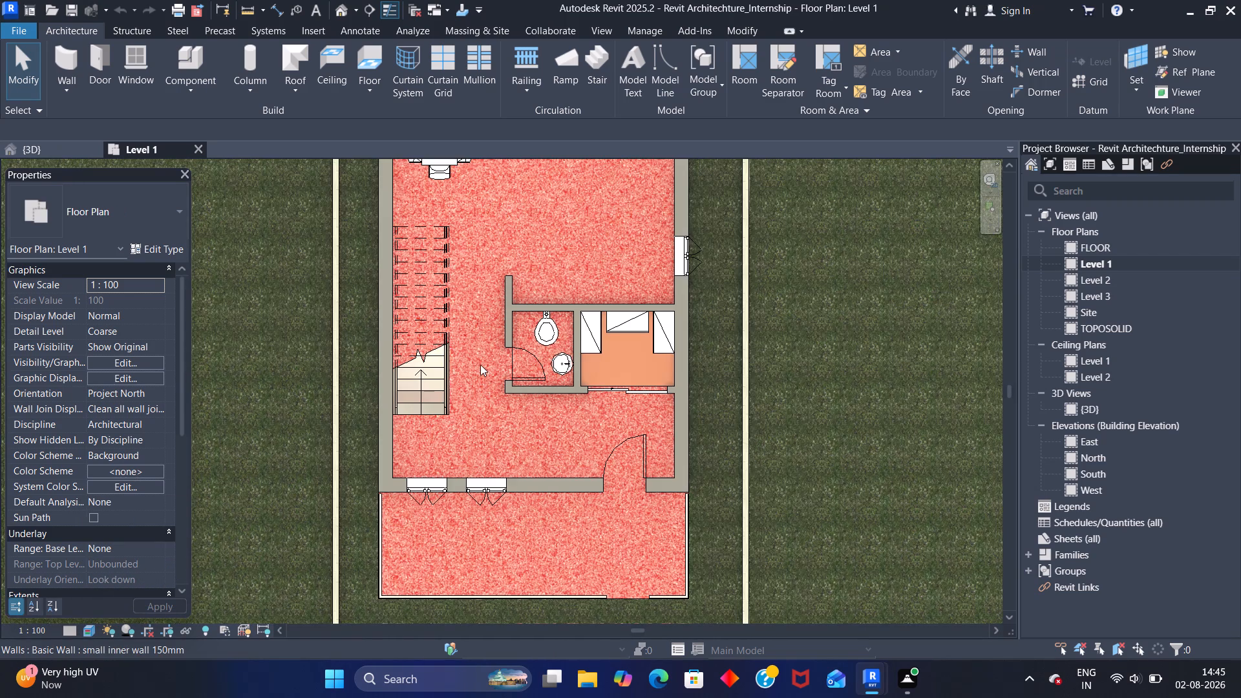
middle_click_drag(480, 365, 424, 397)
scroll(418, 392, "up", 6)
scroll(412, 386, "down", 1)
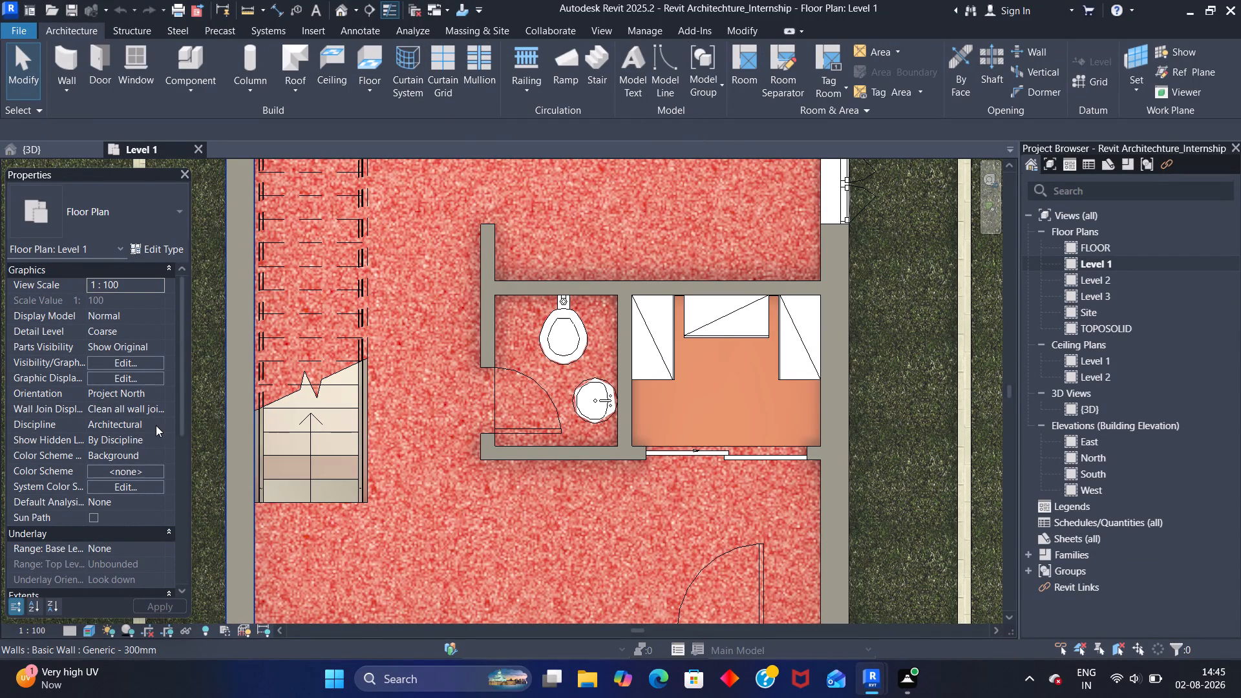
scroll(516, 293, "down", 1)
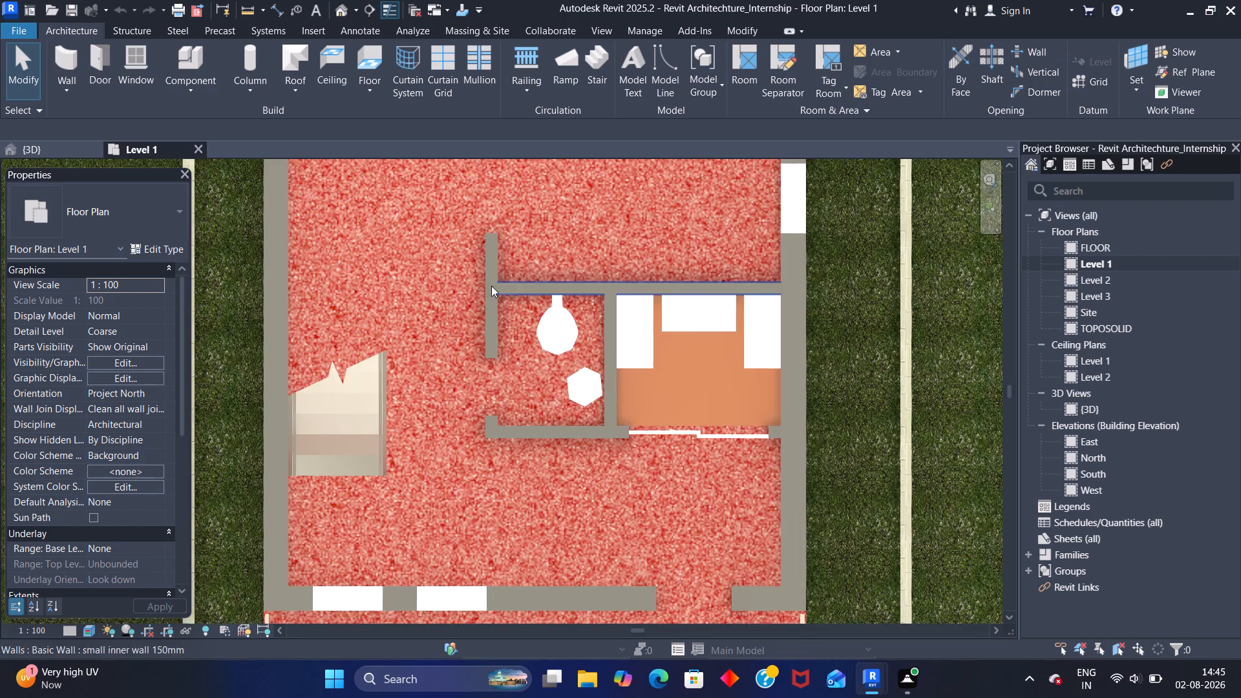
scroll(440, 284, "down", 1)
scroll(406, 234, "down", 2)
middle_click_drag(408, 266, 425, 354)
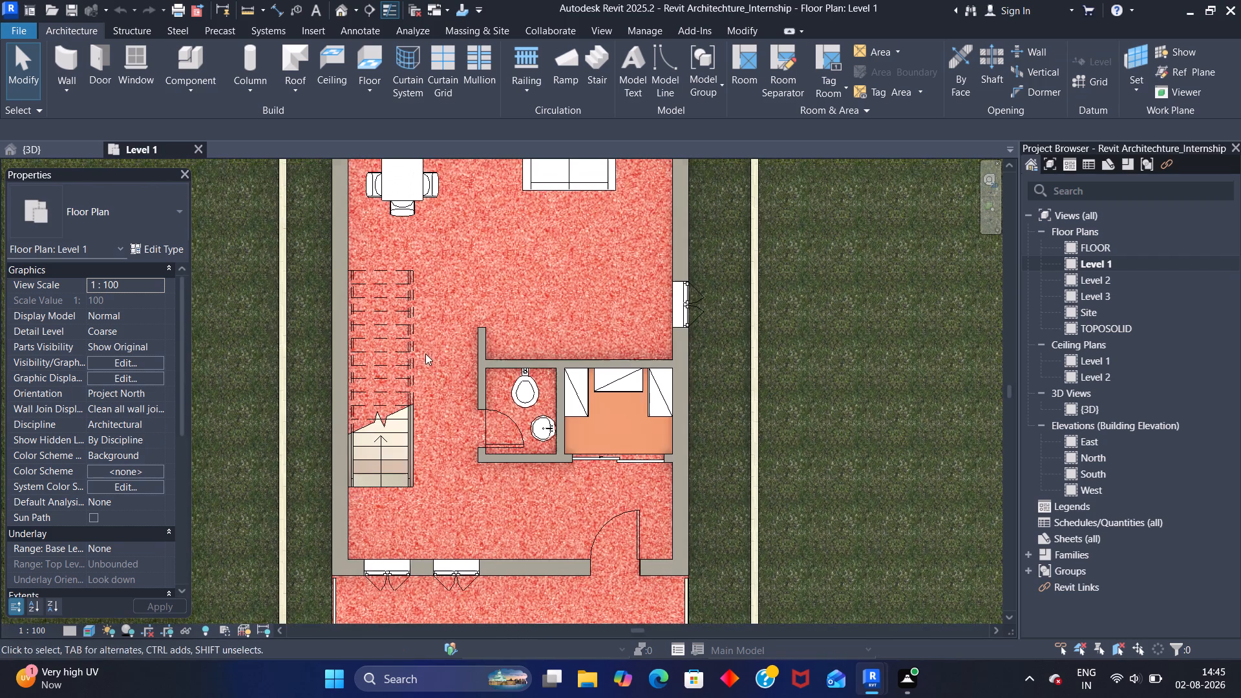
middle_click_drag(450, 250, 468, 393)
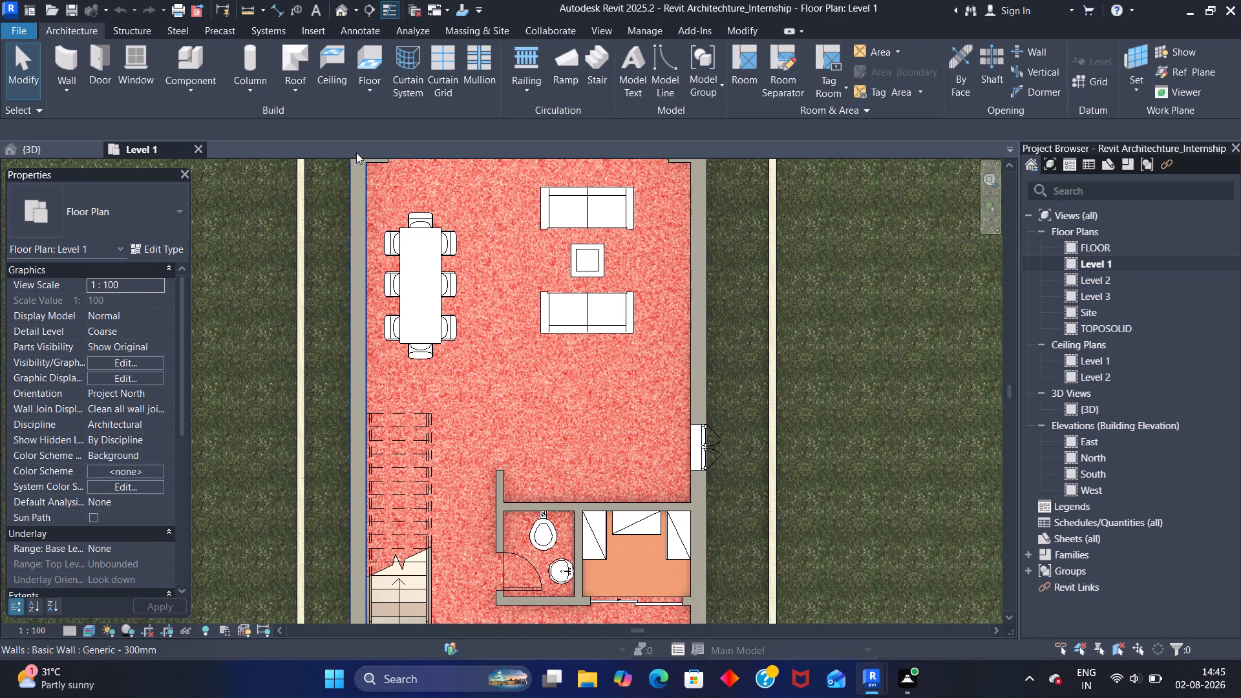
Start Split Face and set the Level 1 plan's visual style to Hidden Line.
left_click(740, 30)
left_click(260, 55)
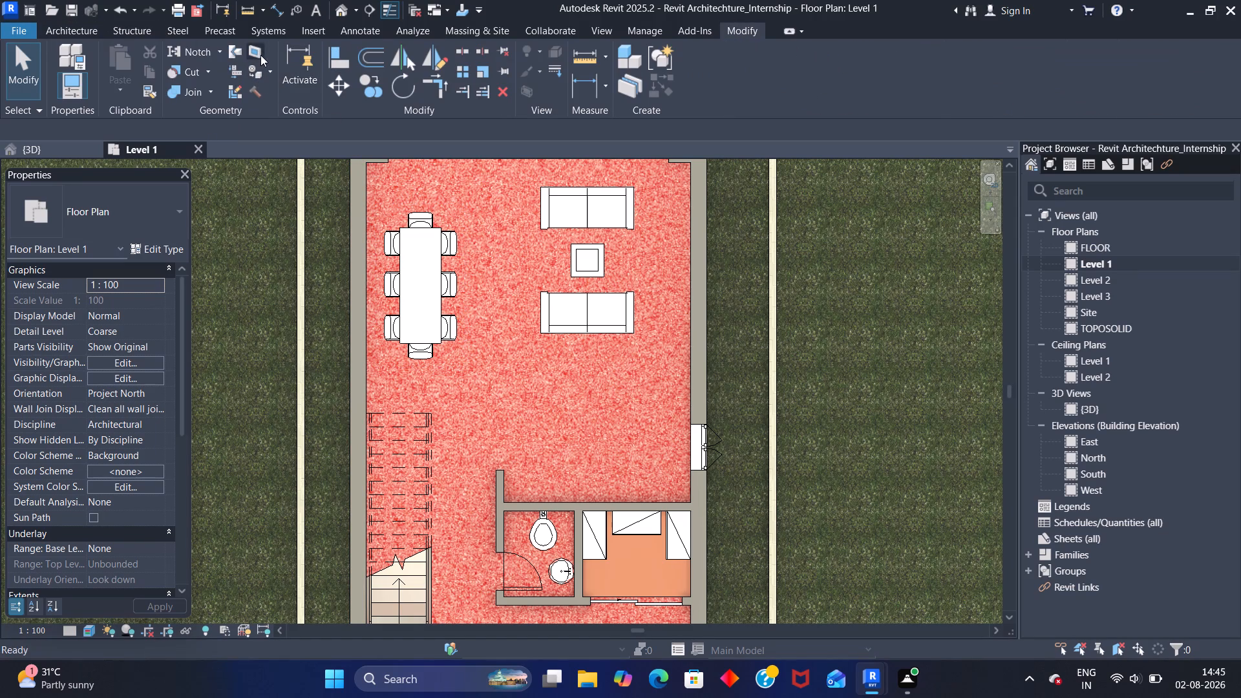
middle_click_drag(388, 191, 380, 286)
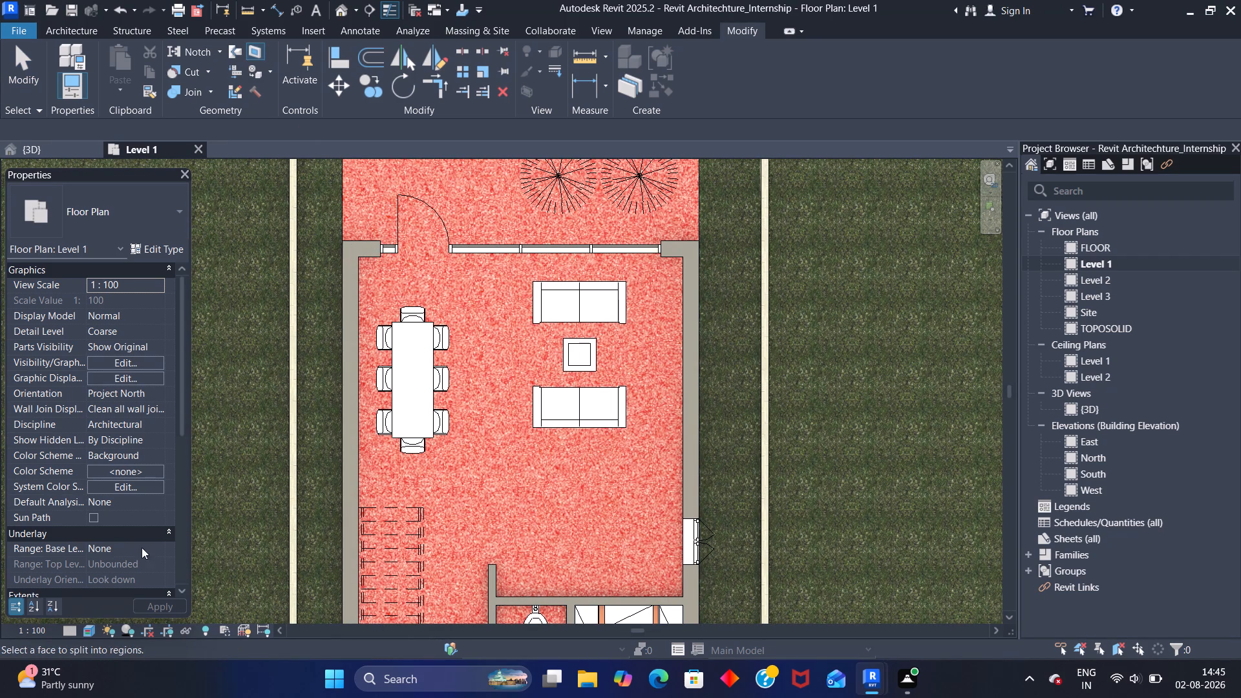
left_click(90, 633)
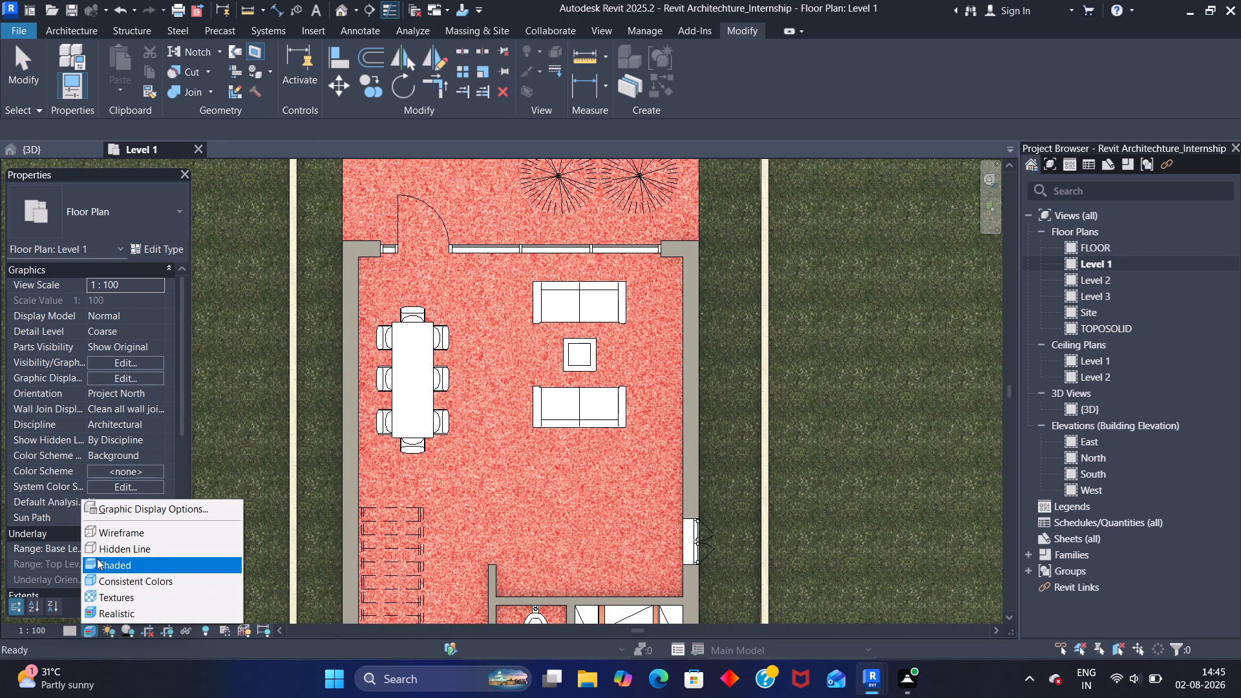
left_click(98, 553)
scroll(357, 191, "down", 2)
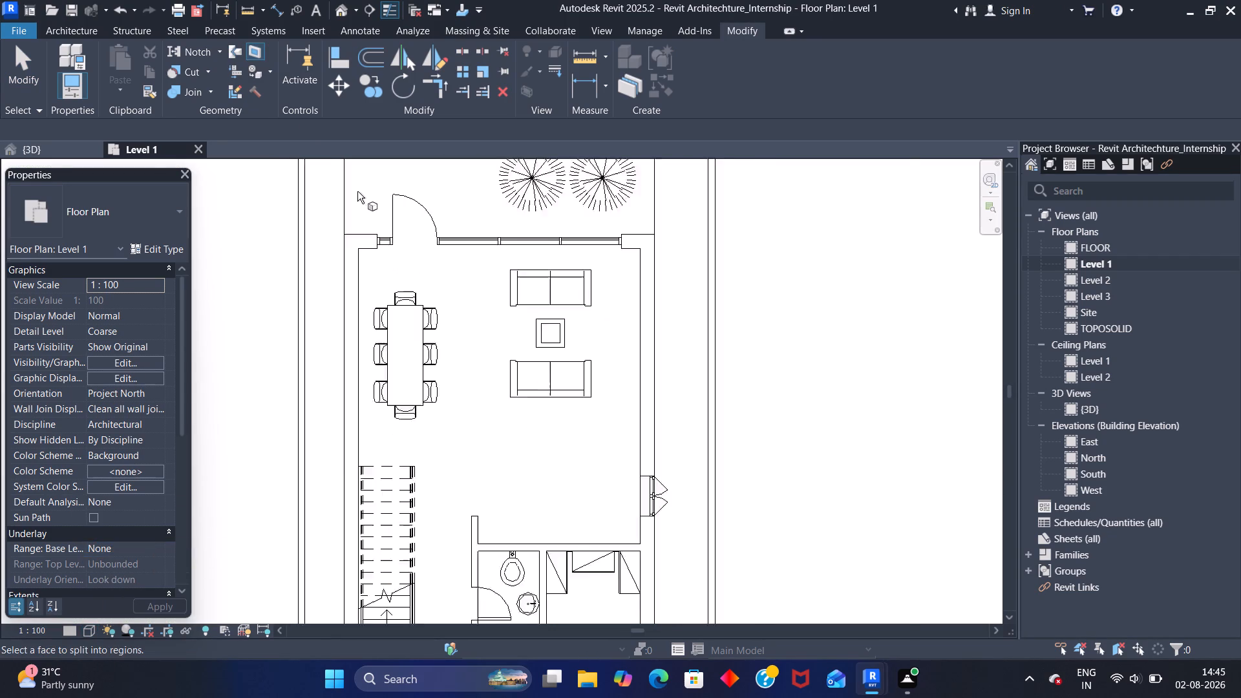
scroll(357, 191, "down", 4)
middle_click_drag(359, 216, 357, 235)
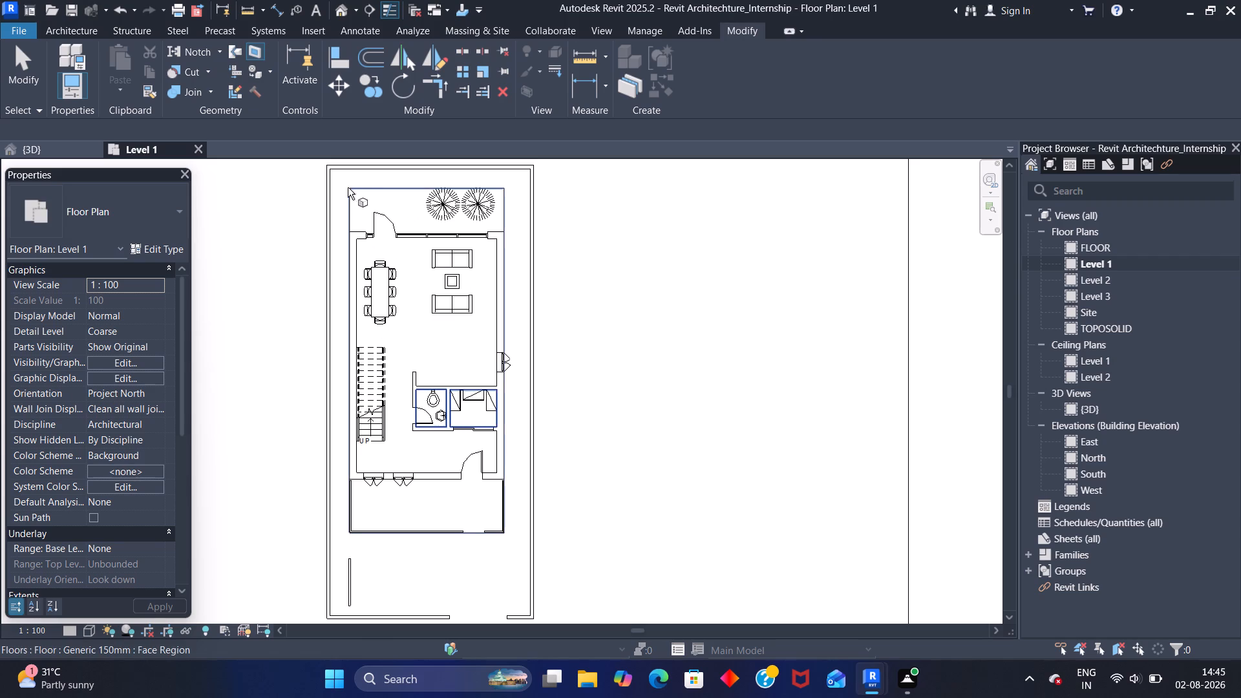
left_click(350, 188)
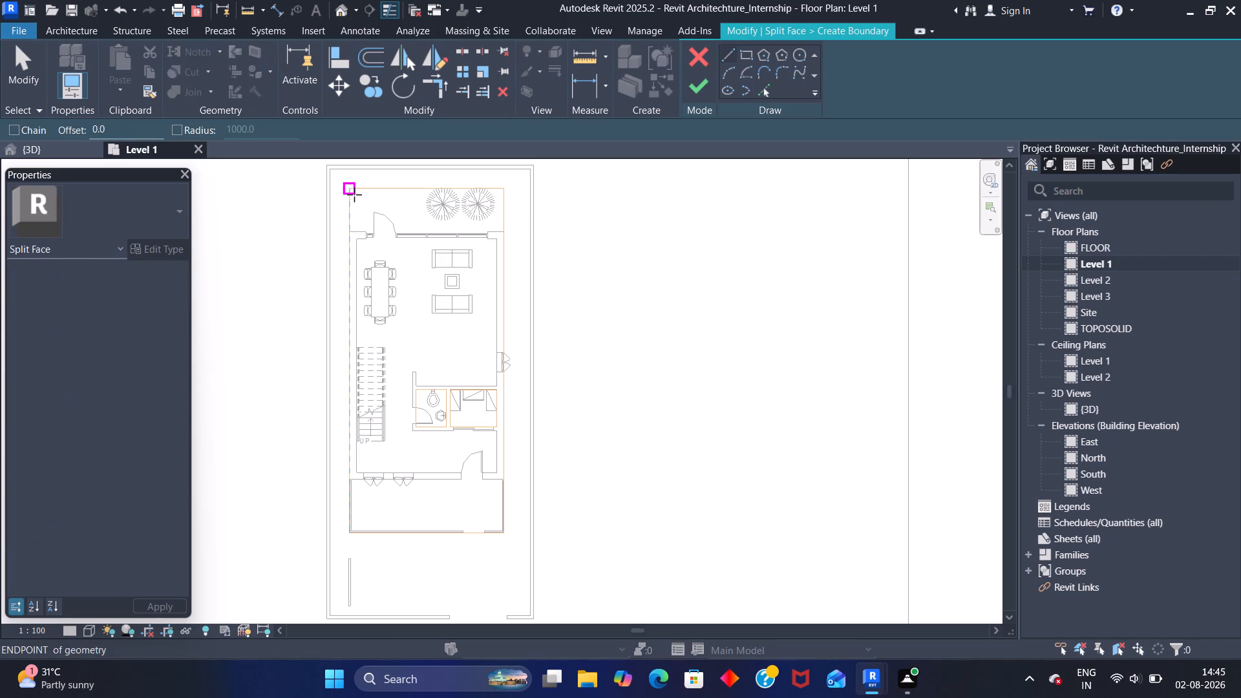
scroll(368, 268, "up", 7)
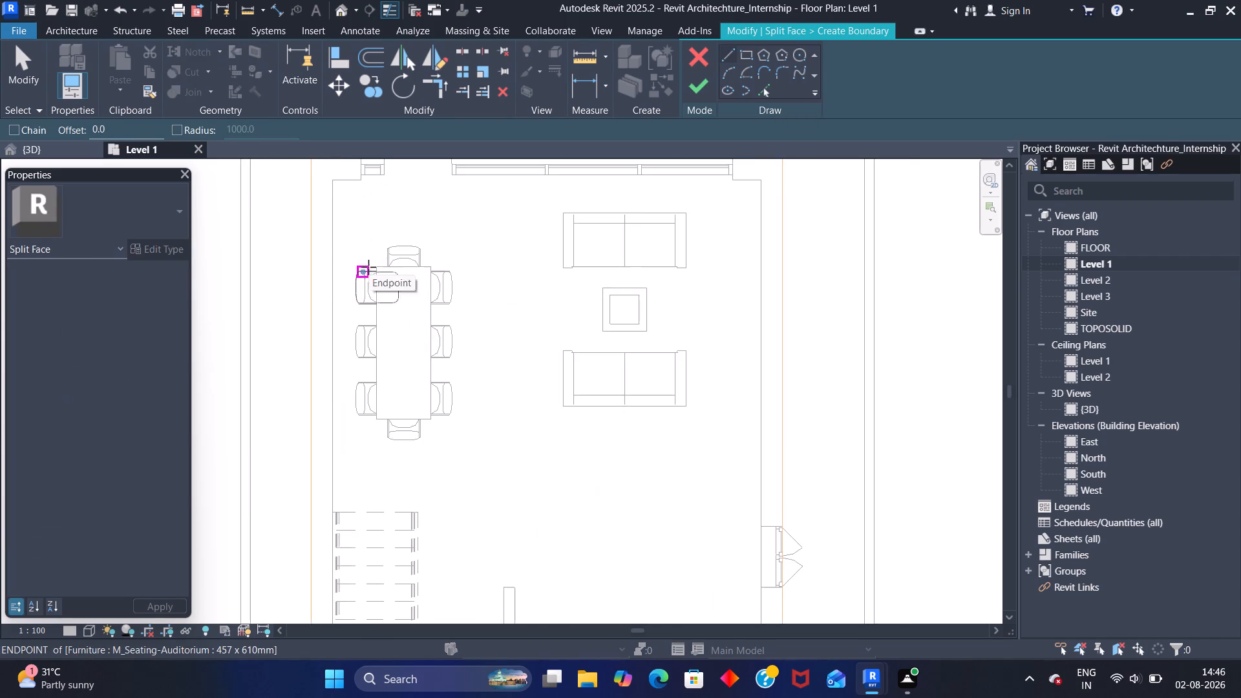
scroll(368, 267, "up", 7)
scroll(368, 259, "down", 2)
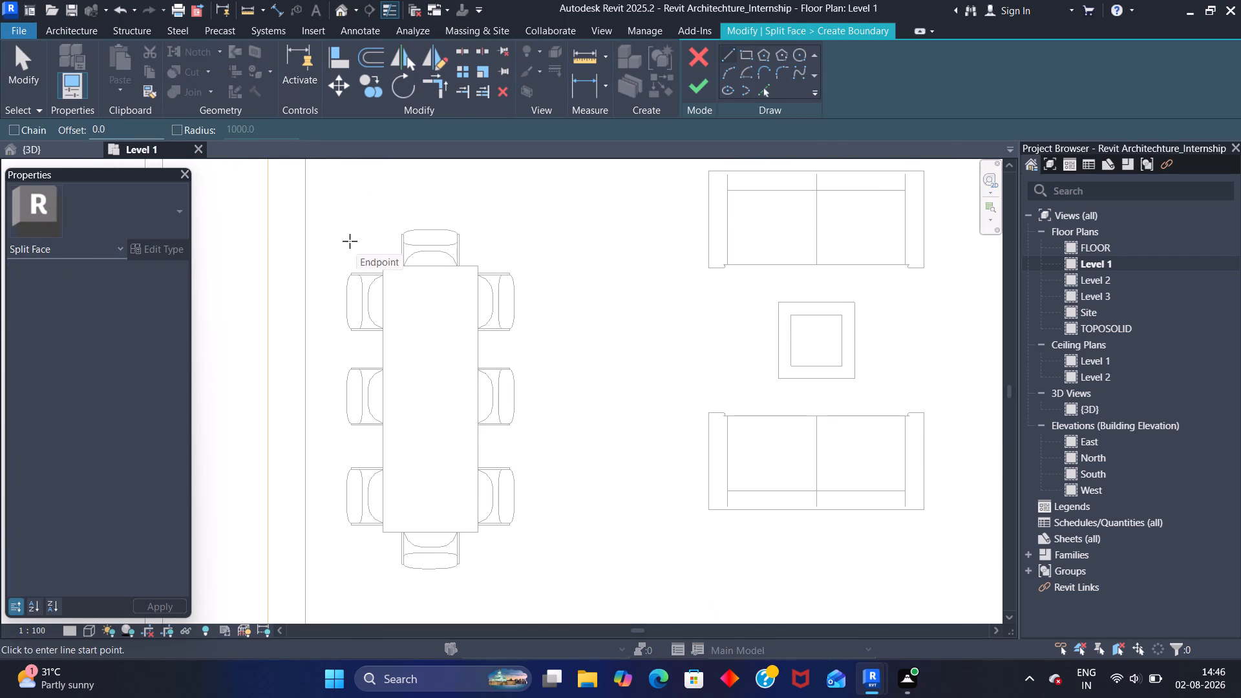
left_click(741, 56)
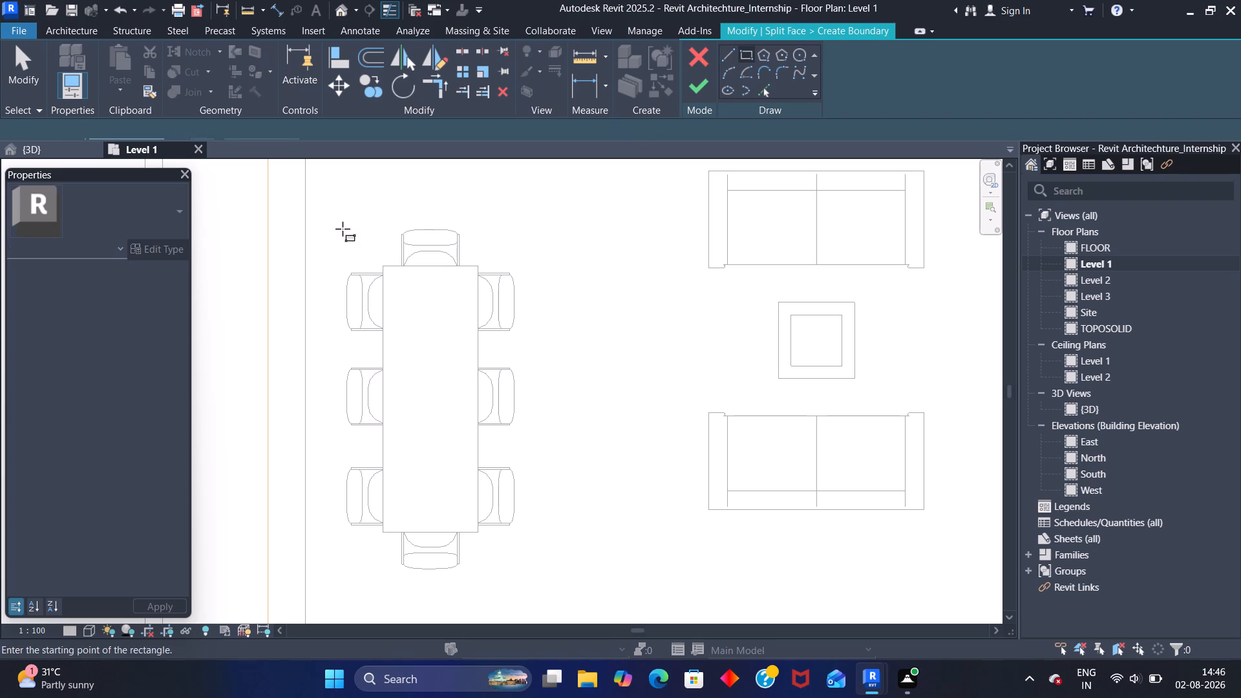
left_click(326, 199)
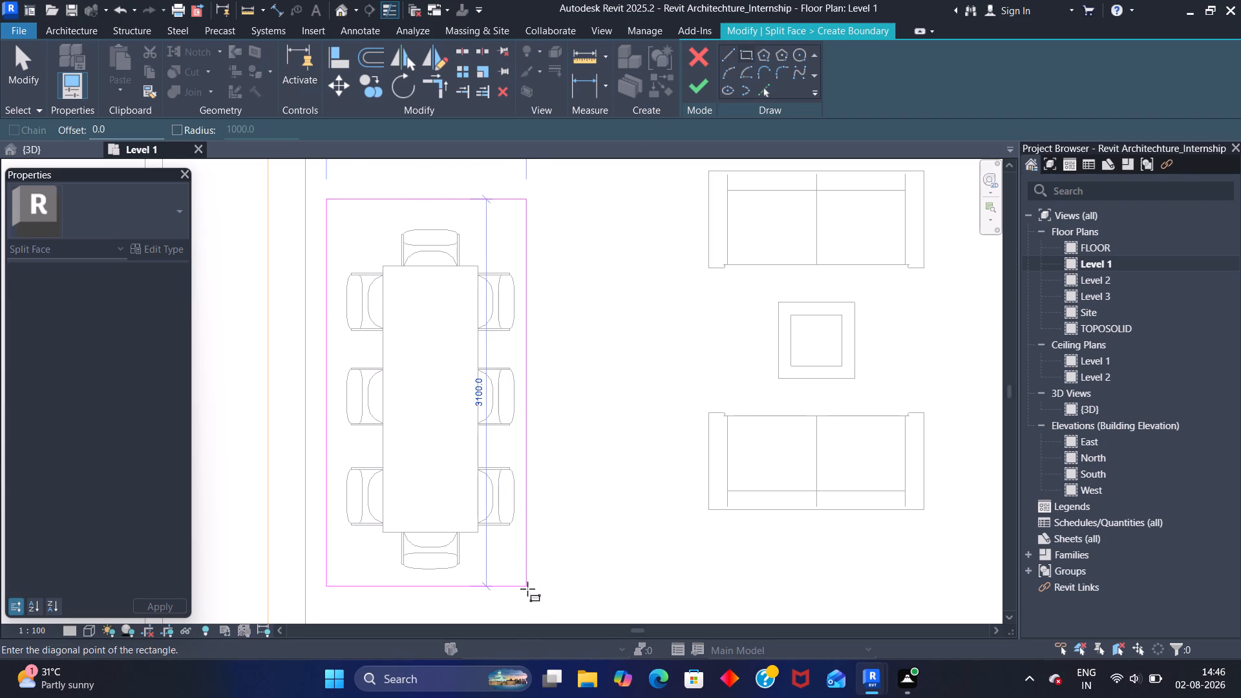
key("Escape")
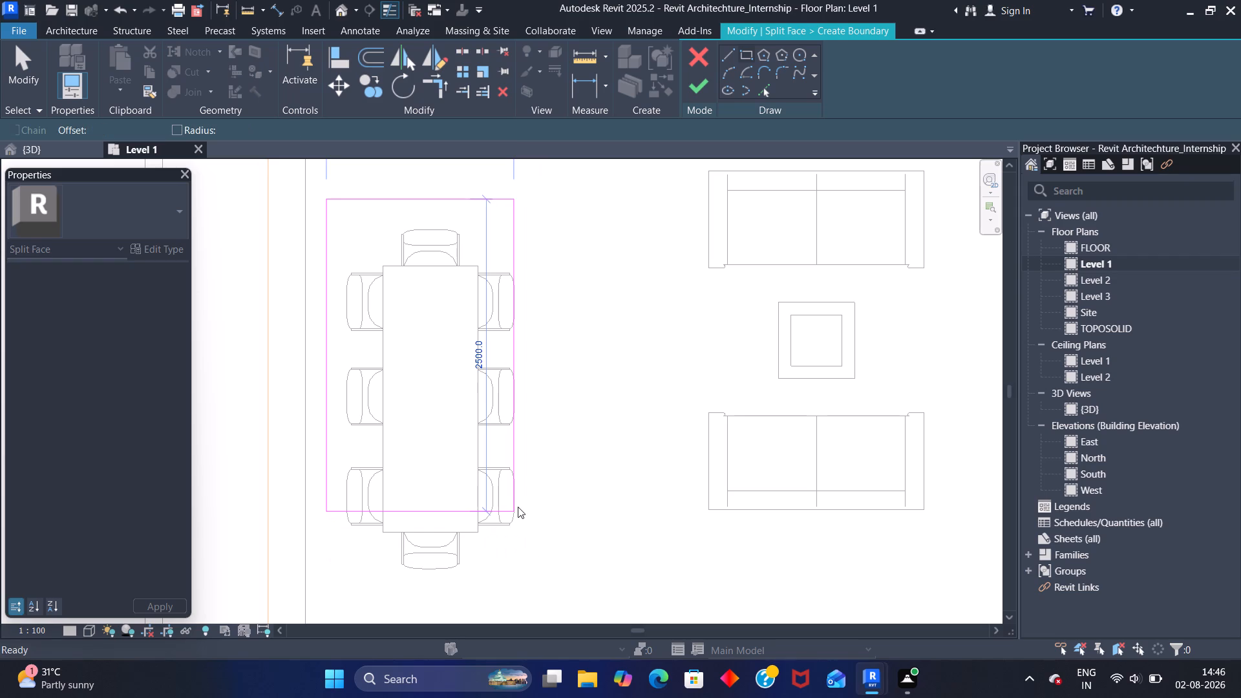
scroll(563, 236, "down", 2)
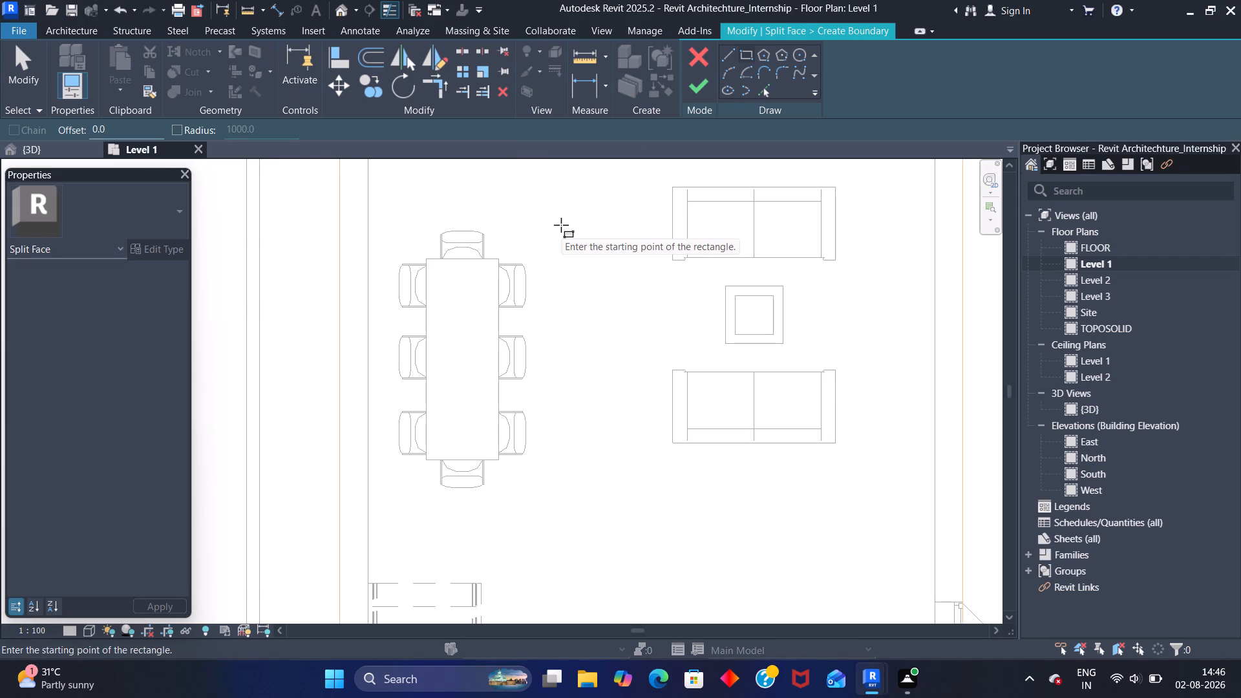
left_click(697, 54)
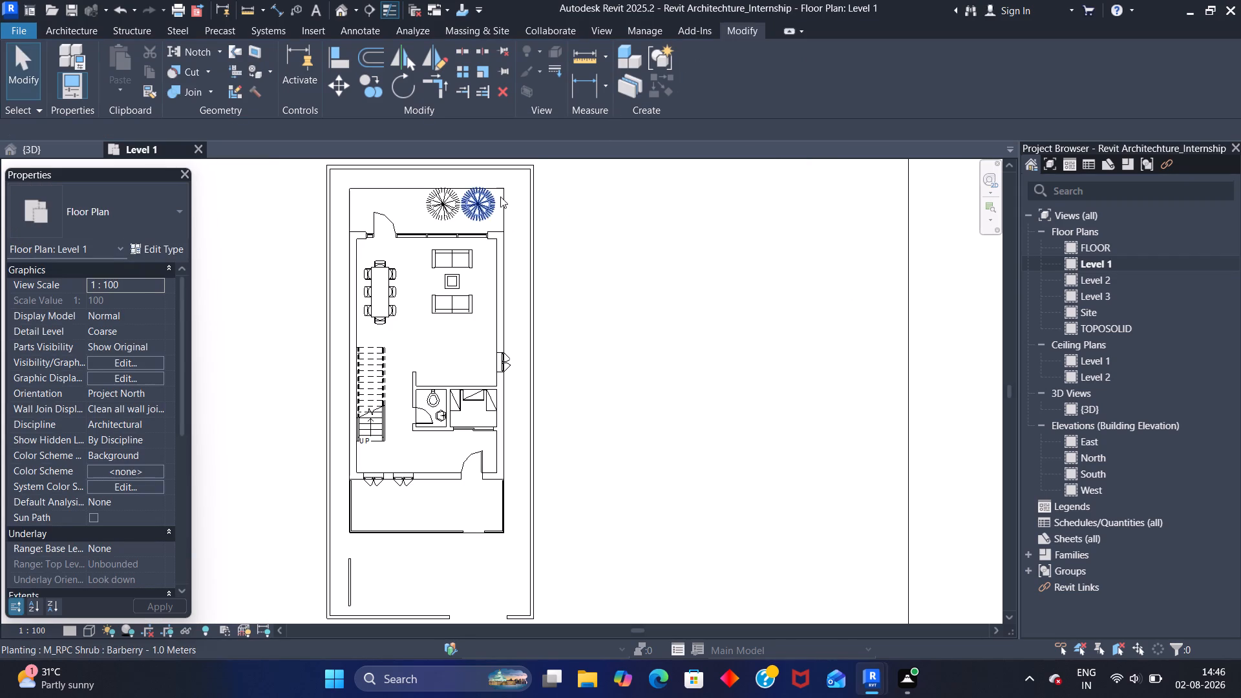
Search the materials for TILE and paint the main Level 1 floor face with Ceramic Tile.
left_click(374, 188)
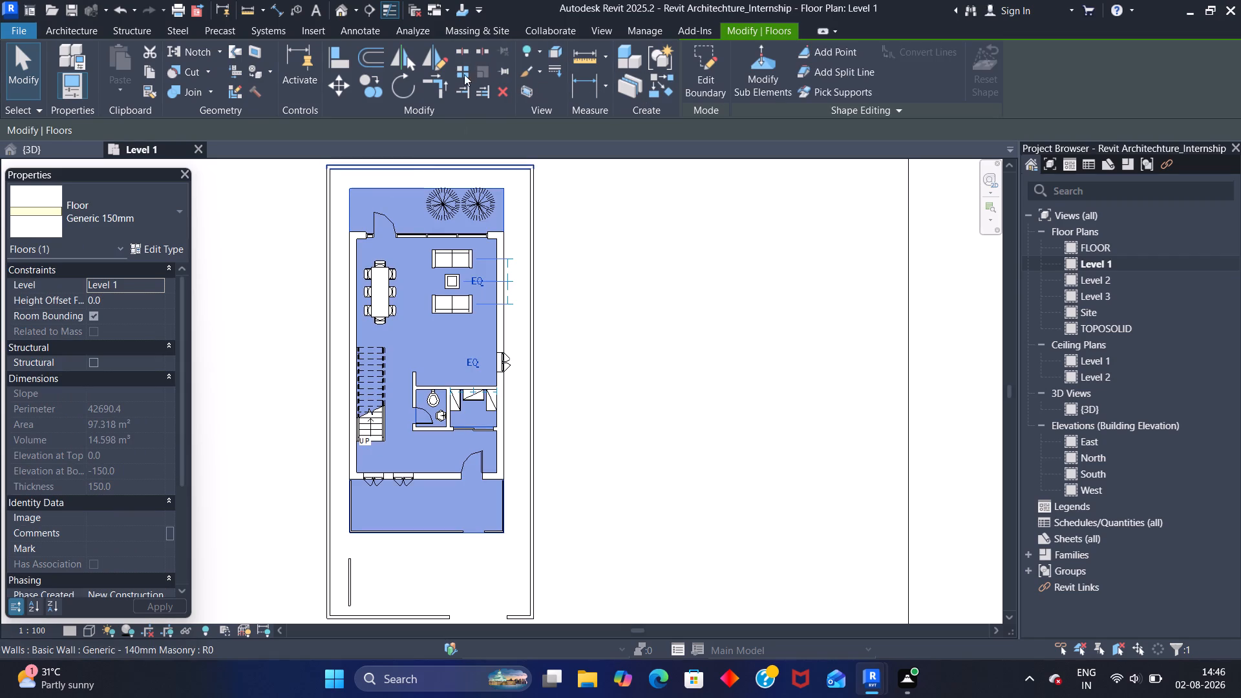
left_click(257, 70)
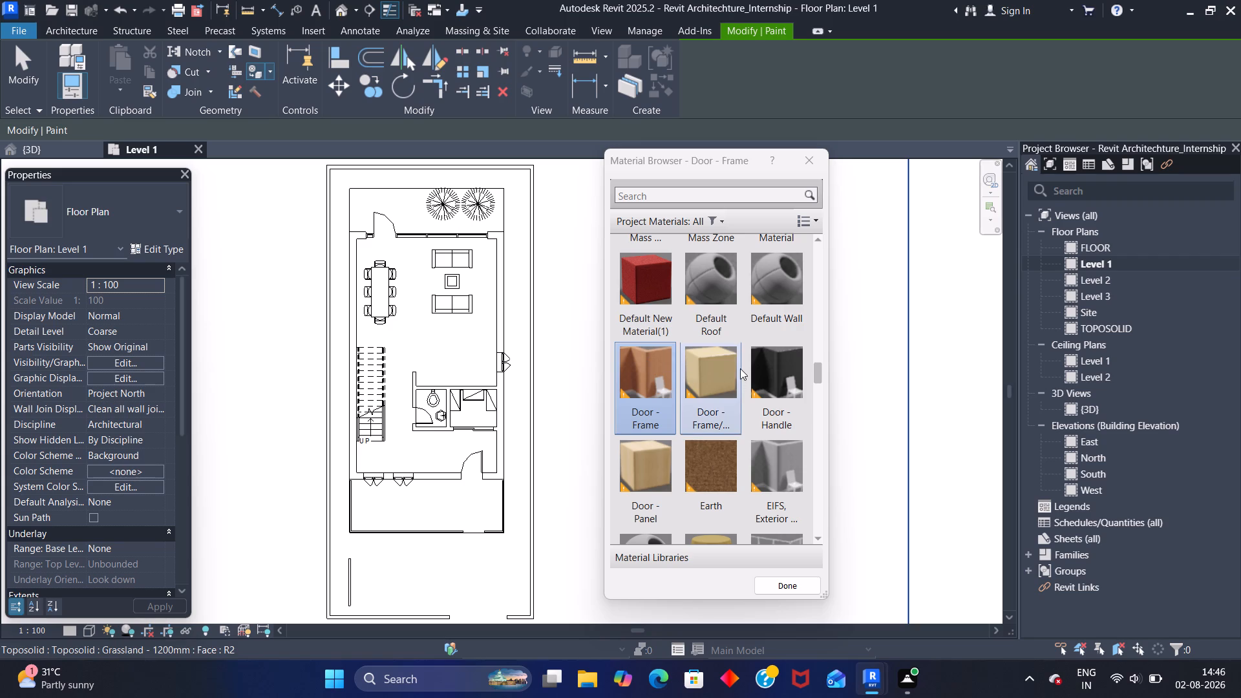
left_click(658, 196)
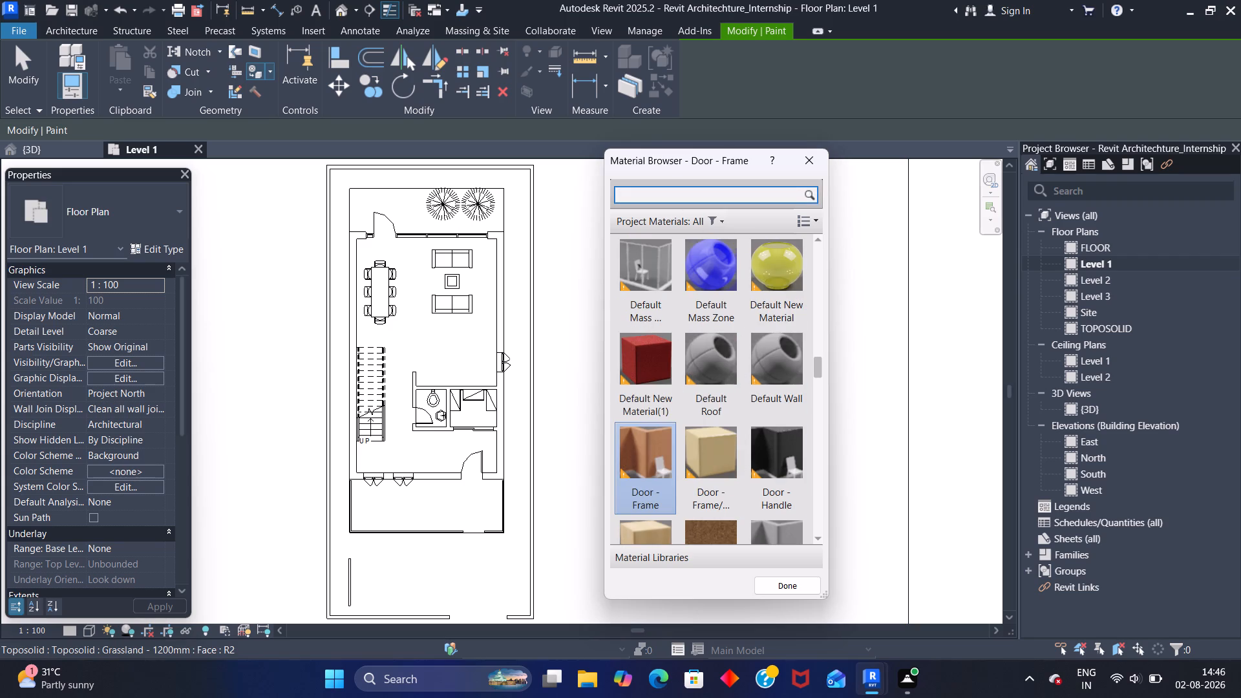
type("TI")
type("LE")
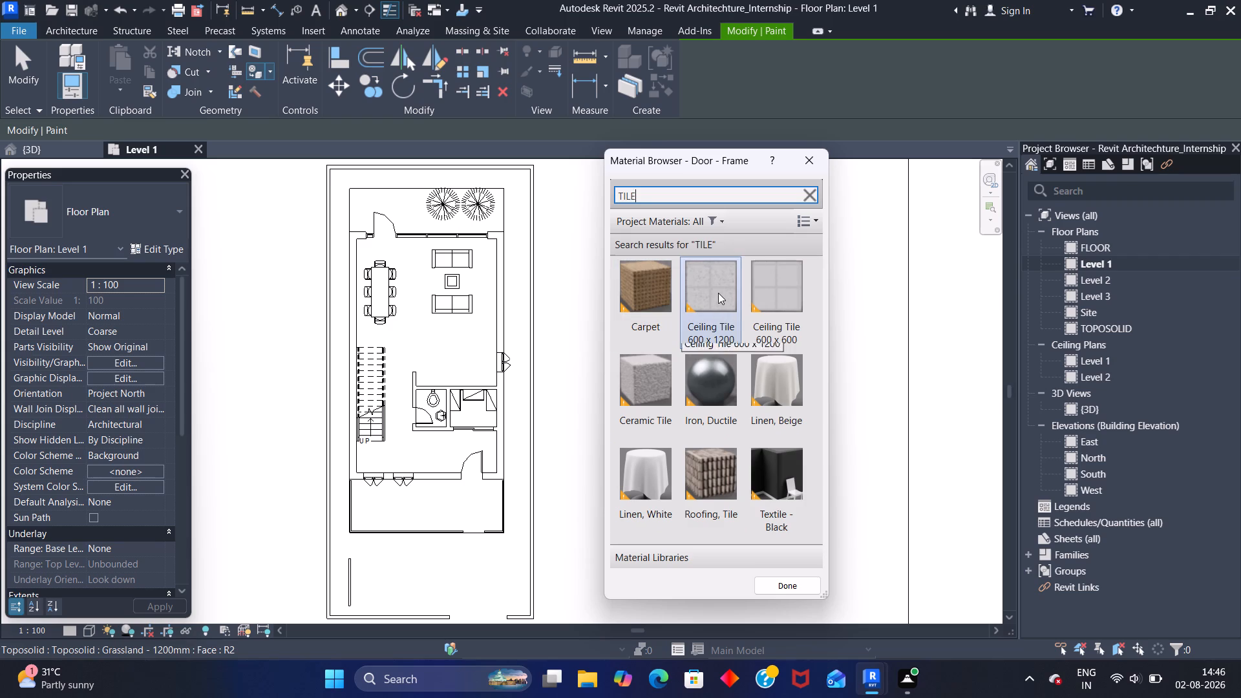
left_click(661, 375)
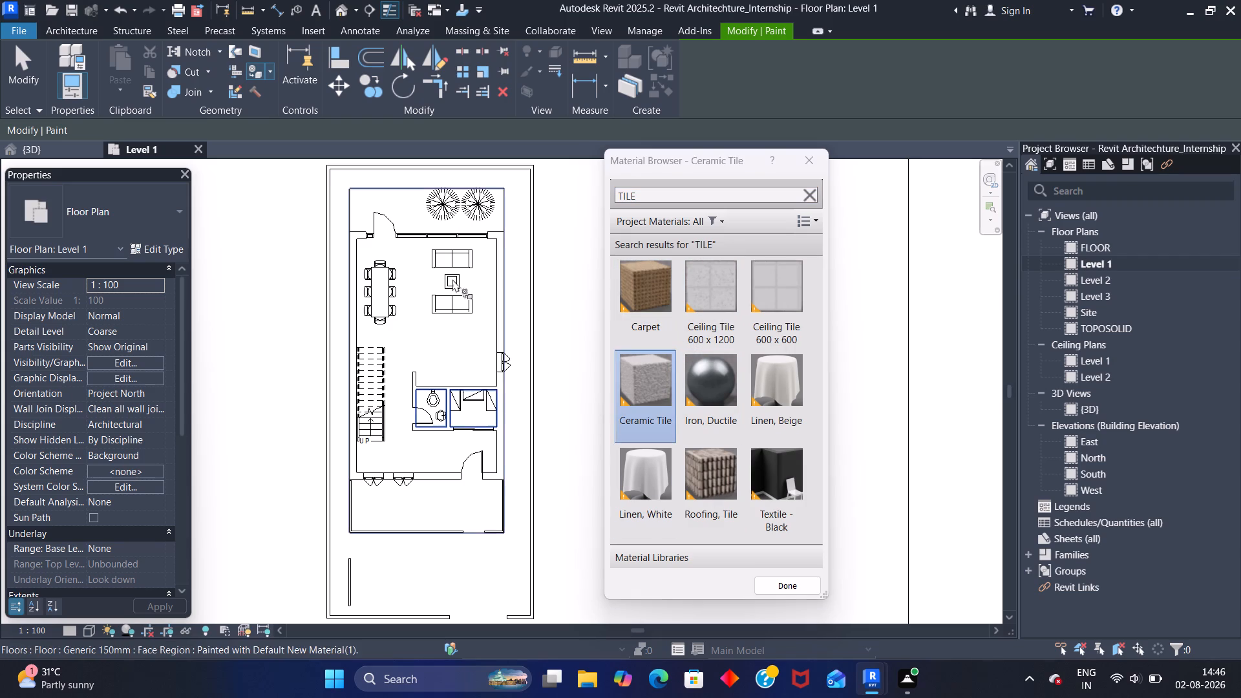
left_click(381, 195)
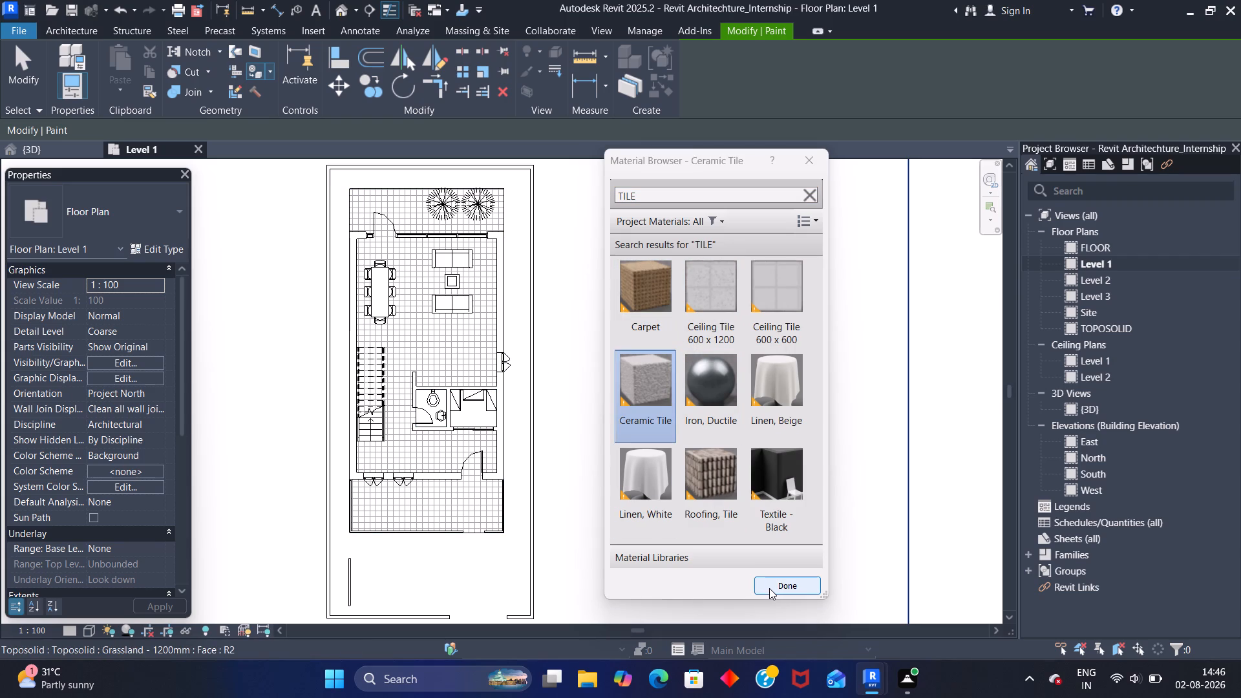
left_click(769, 588)
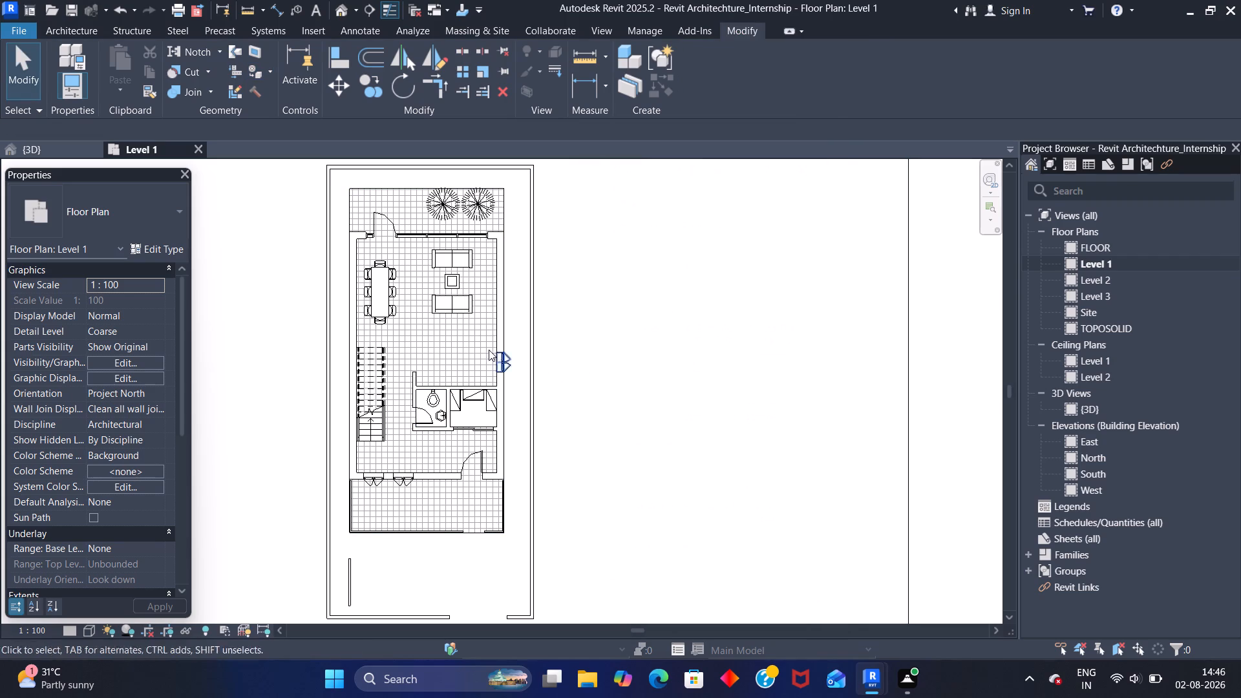
Set the Level 1 plan's visual style to Realistic.
left_click(87, 624)
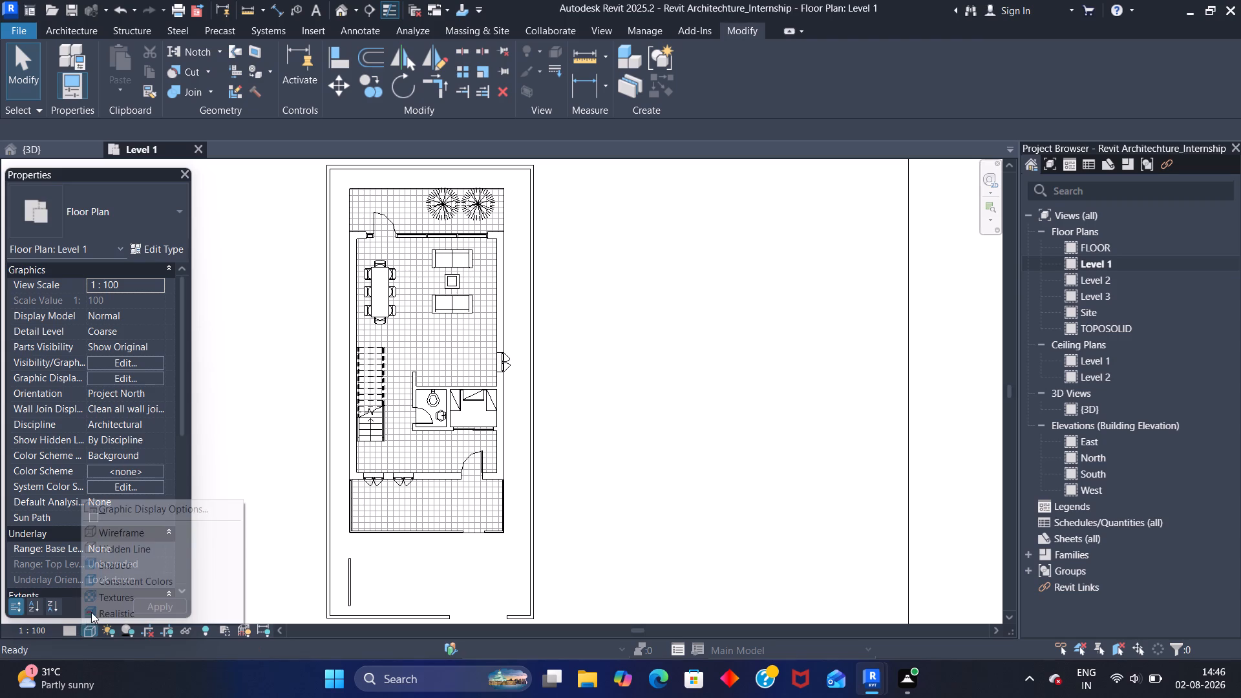
left_click(102, 611)
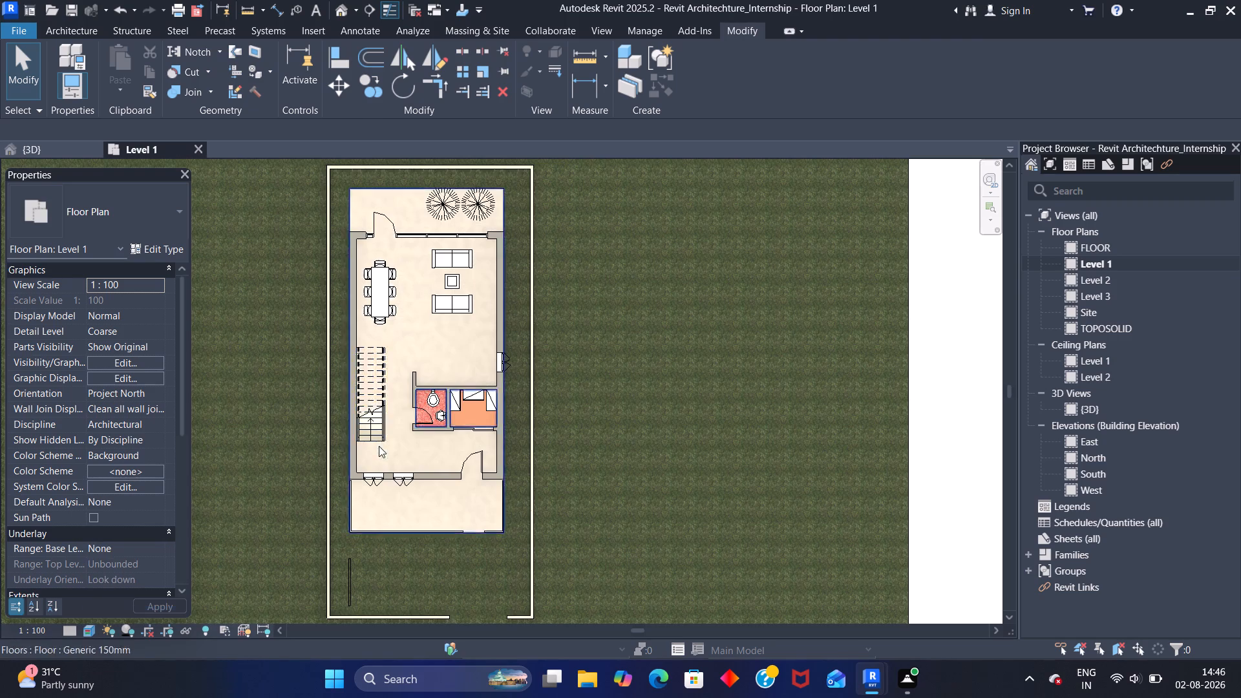
Examine the painted main floor finish up close in the living area and around the toilet and small room.
scroll(456, 332, "up", 8)
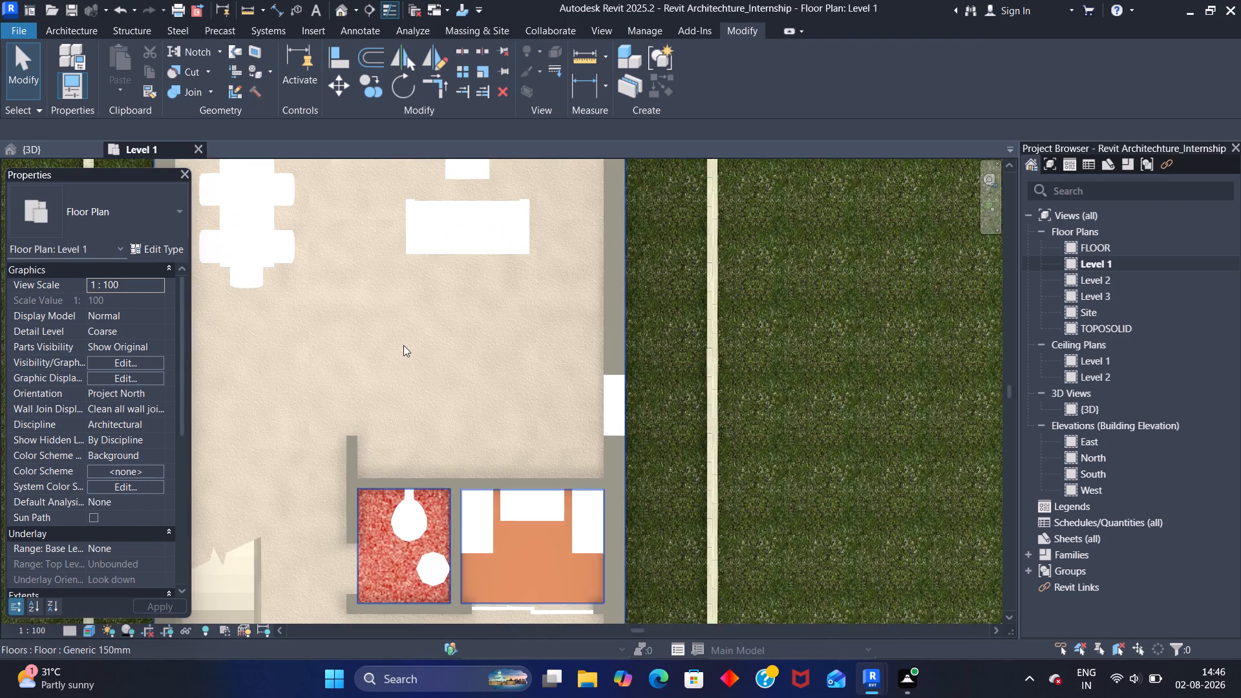
scroll(400, 344, "up", 6)
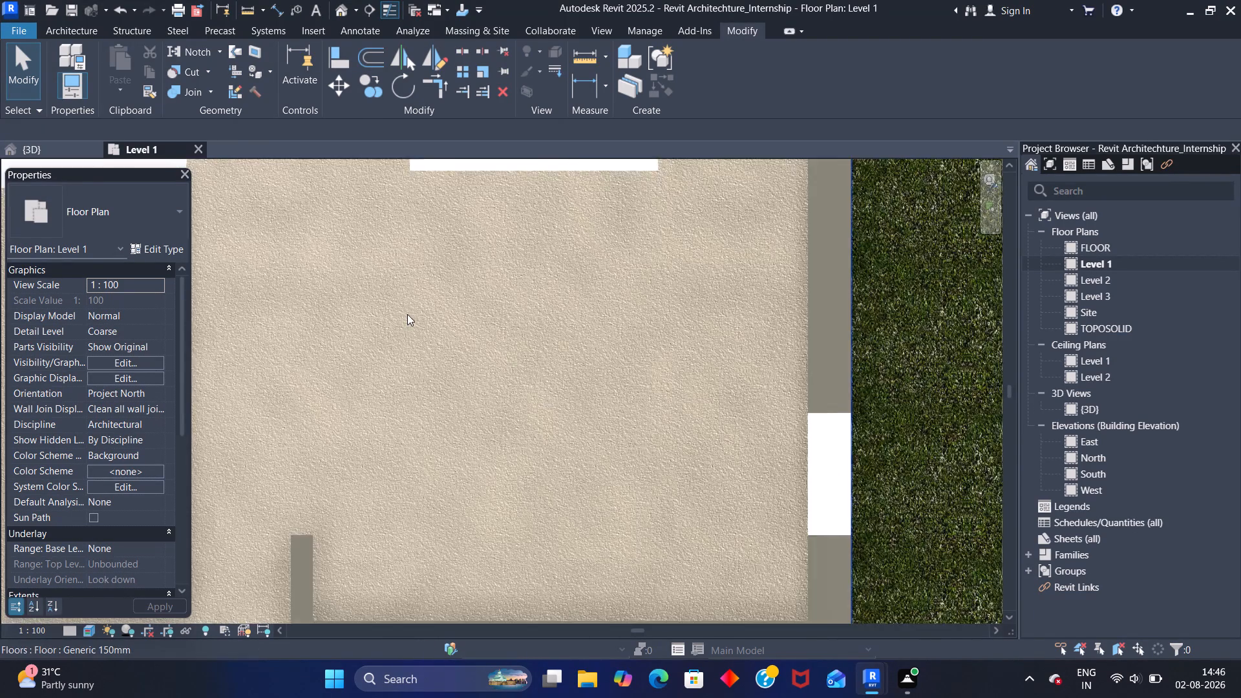
scroll(407, 314, "up", 11)
scroll(410, 310, "down", 15)
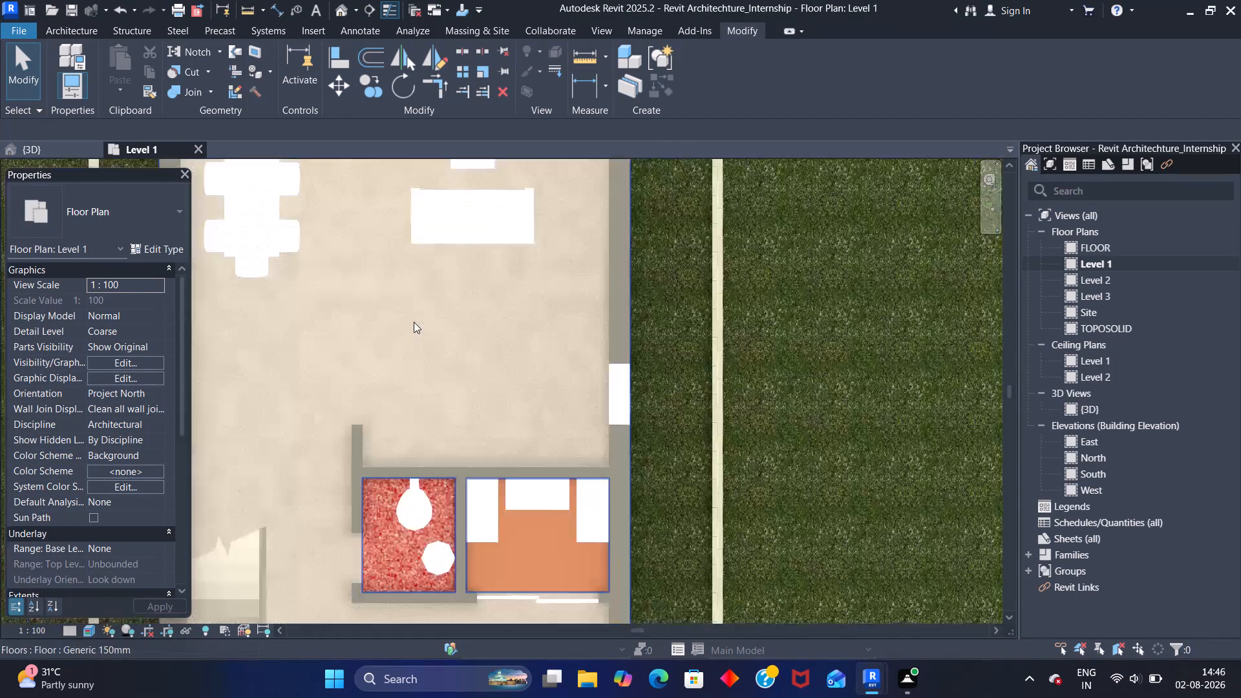
scroll(414, 322, "down", 8)
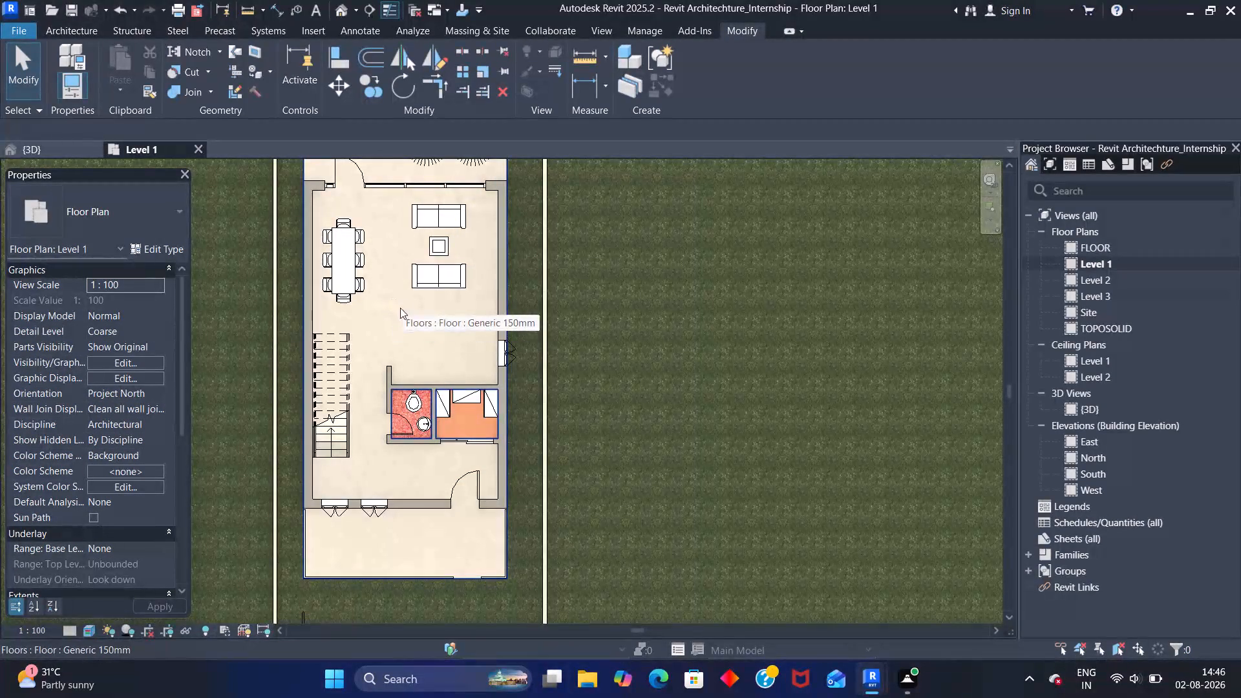
middle_click_drag(396, 312, 394, 288)
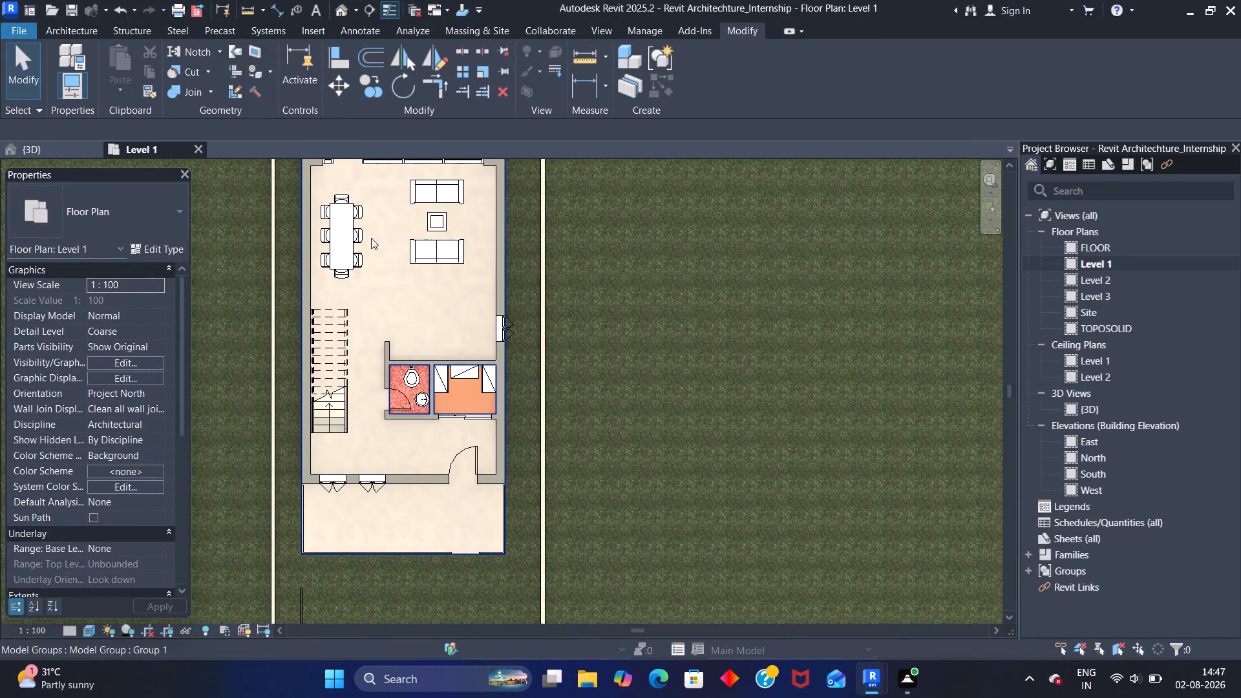
Search the paint materials for TILE and paint the main Level 1 floor face with Textile - Black.
left_click(386, 197)
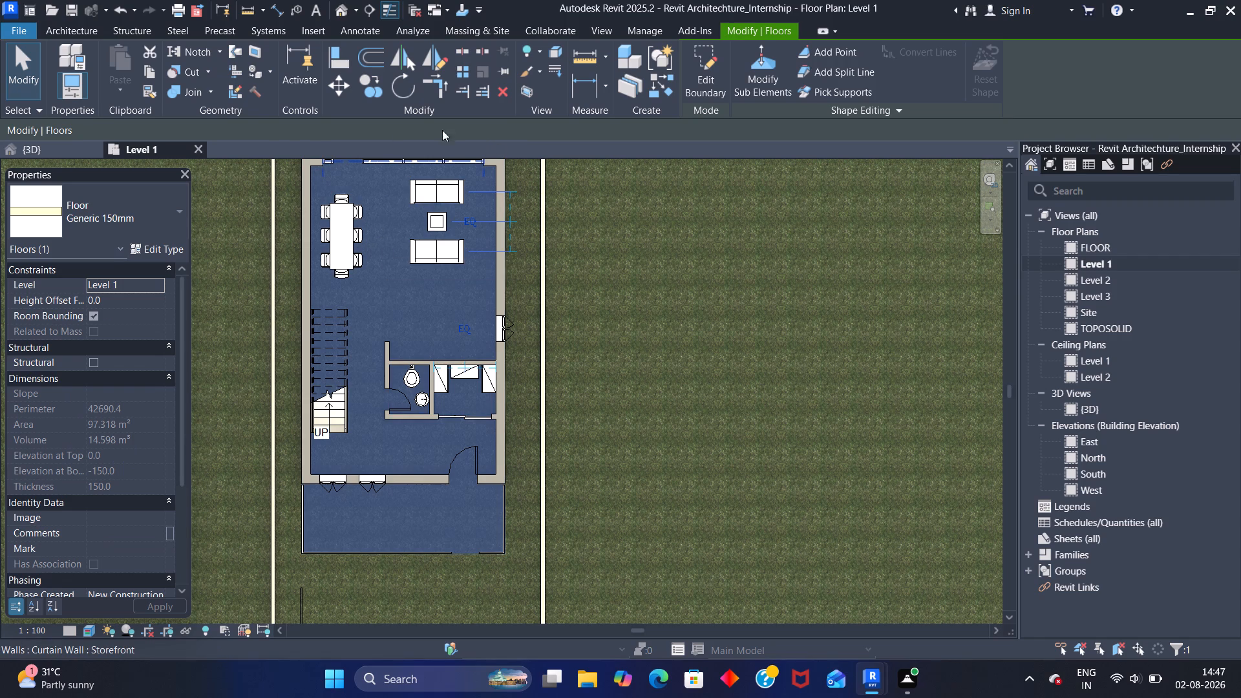
left_click(253, 69)
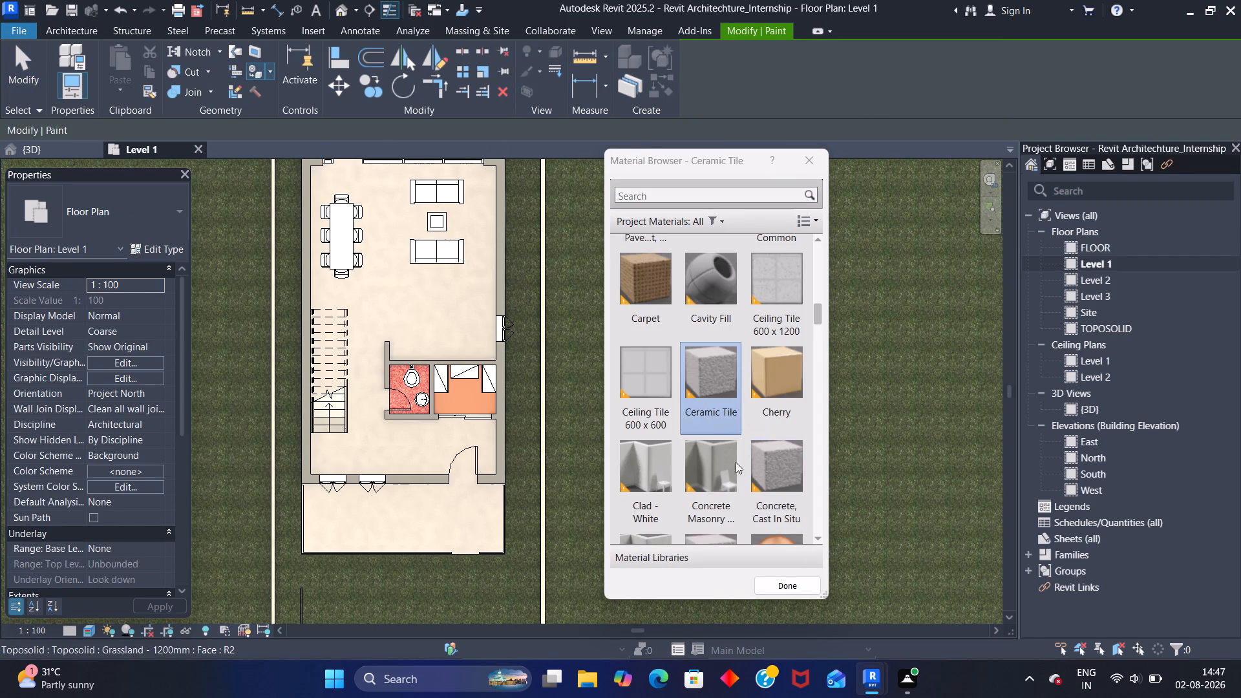
scroll(699, 461, "down", 2)
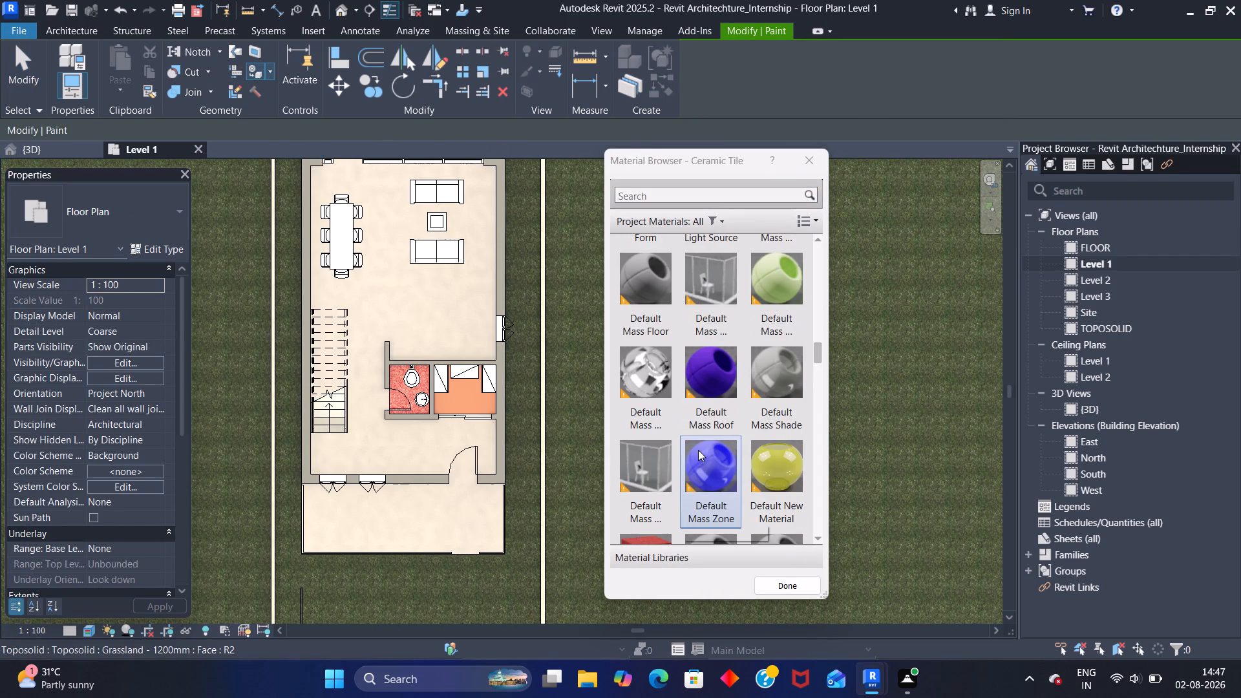
scroll(698, 446, "up", 1)
left_click(663, 194)
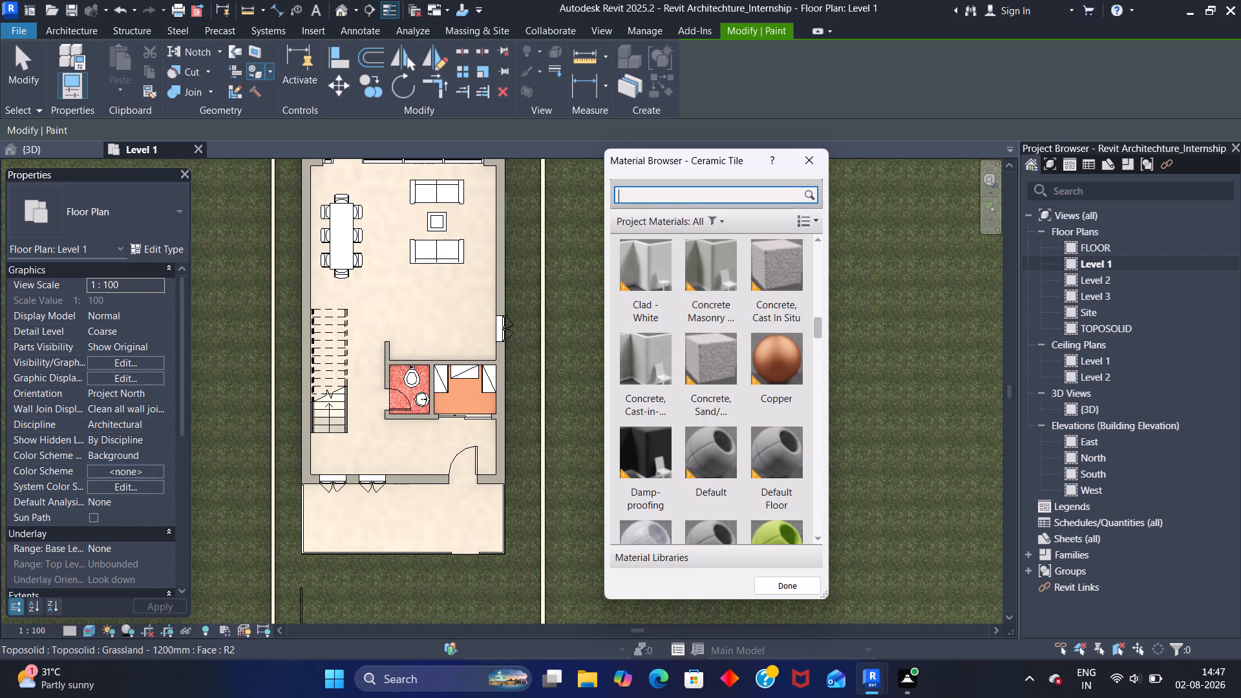
type("TILE")
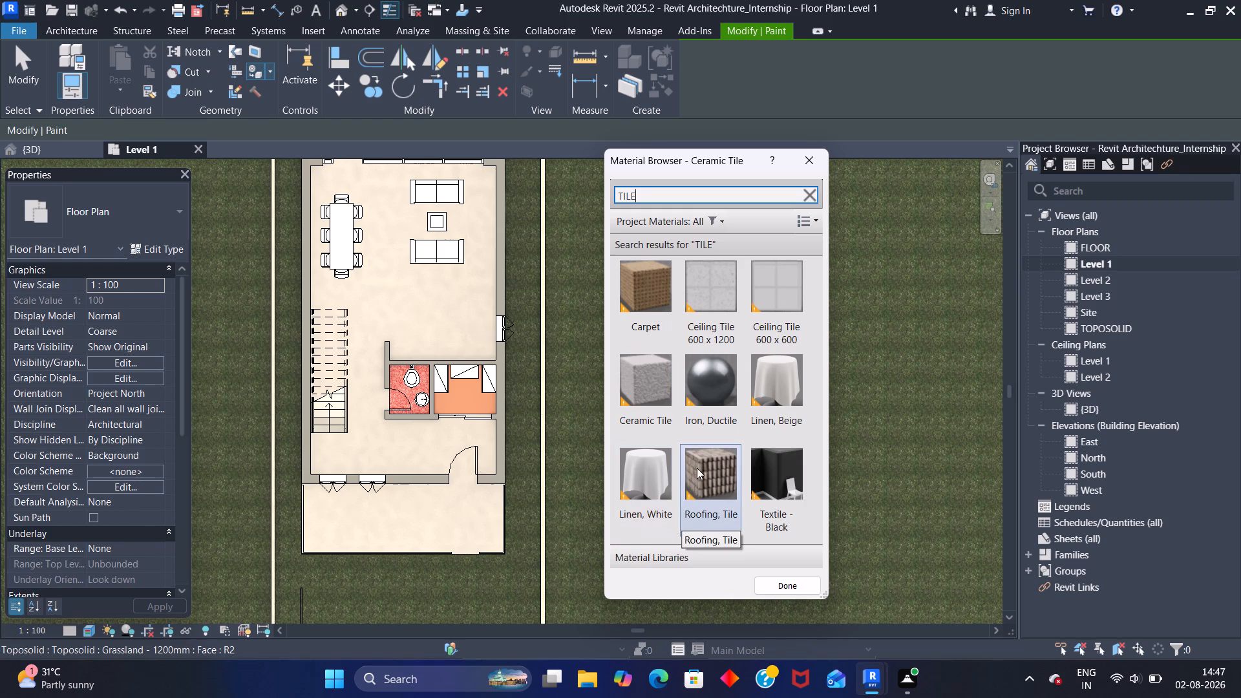
scroll(706, 468, "down", 2)
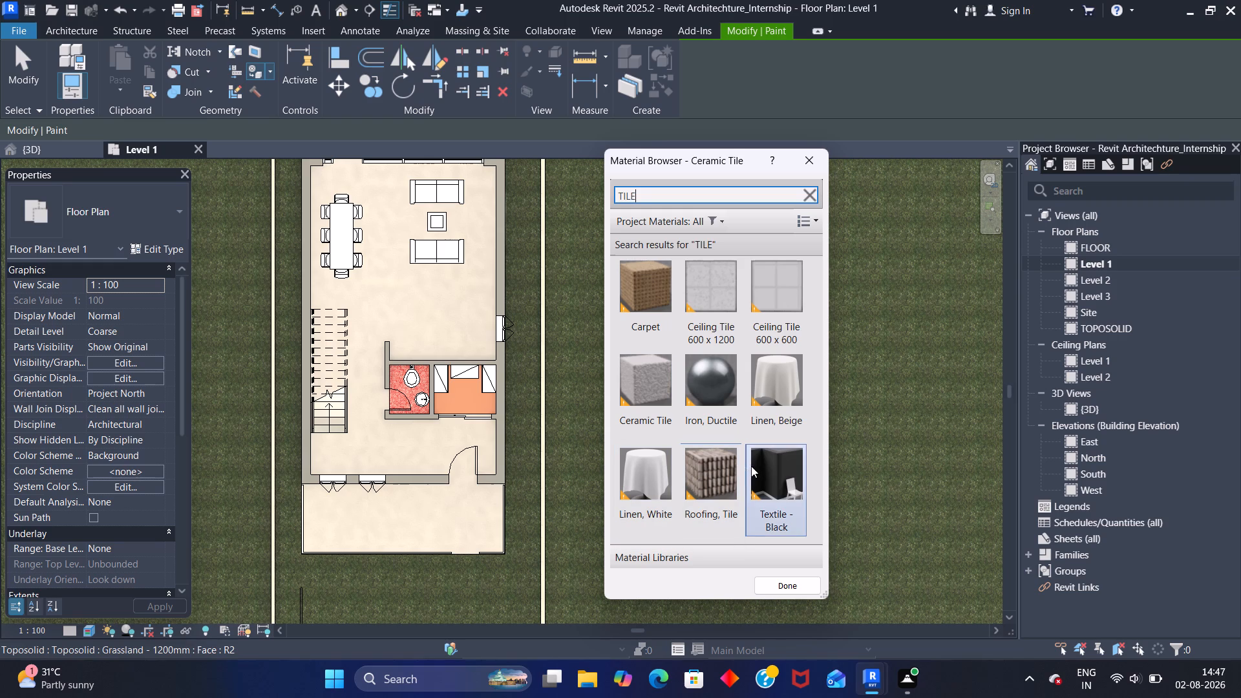
left_click(752, 466)
left_click(423, 308)
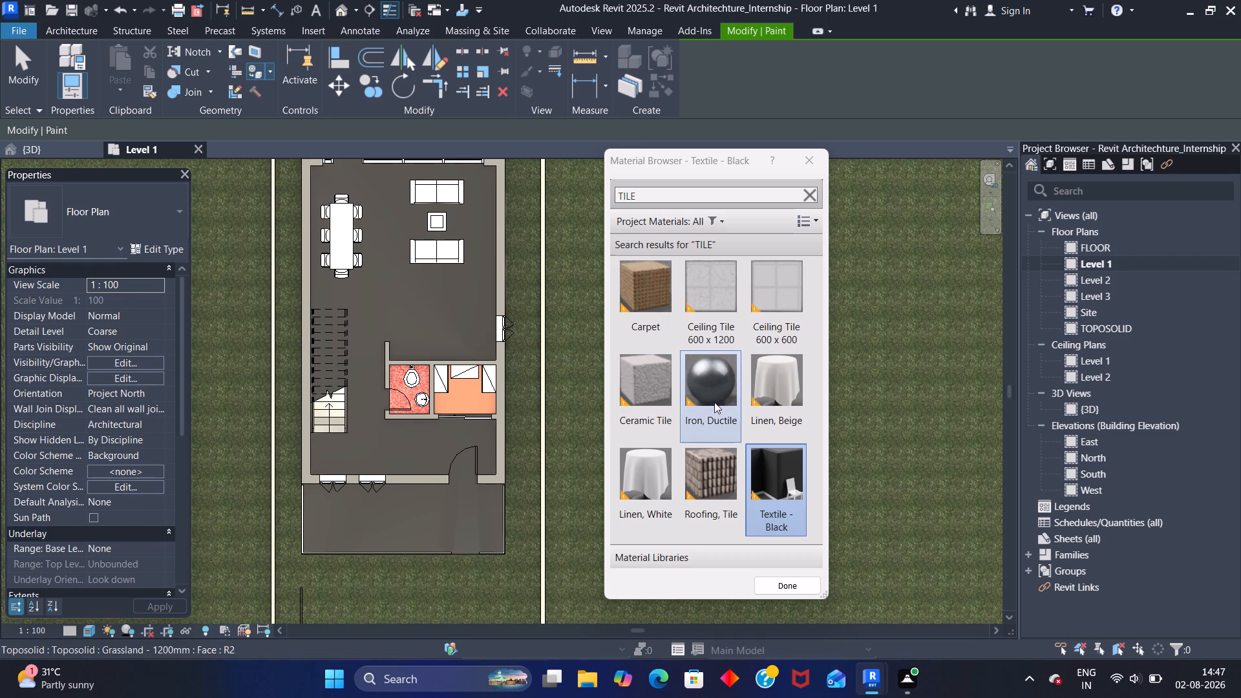
left_click(779, 585)
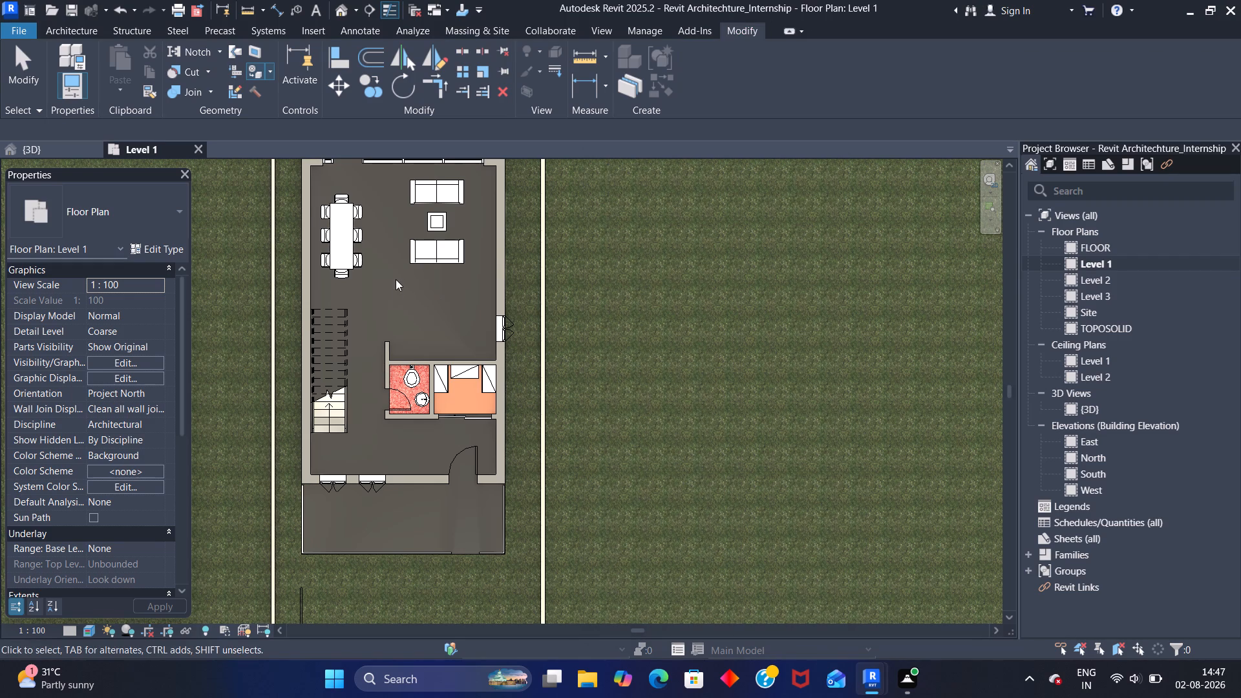
Split the main Level 1 floor face with a rectangle about 1700 mm wide enclosing the dining table and chairs.
scroll(396, 279, "up", 20)
scroll(396, 279, "up", 5)
scroll(417, 319, "down", 2)
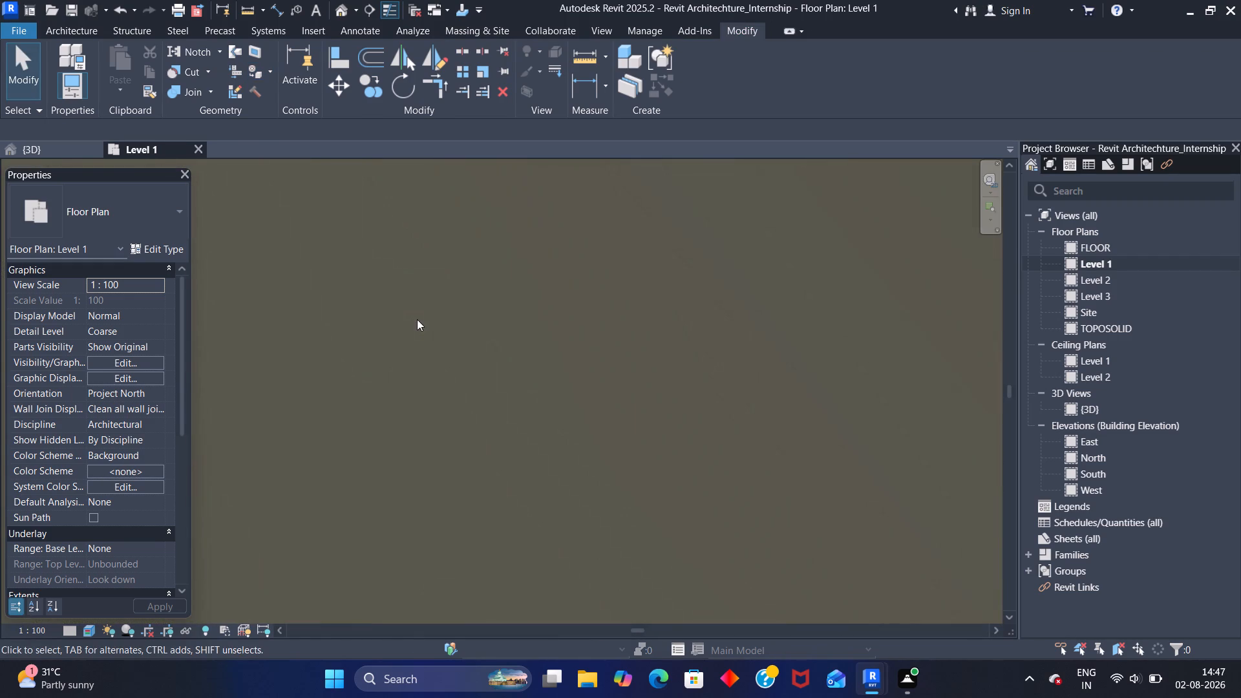
scroll(417, 319, "down", 20)
scroll(417, 319, "down", 1)
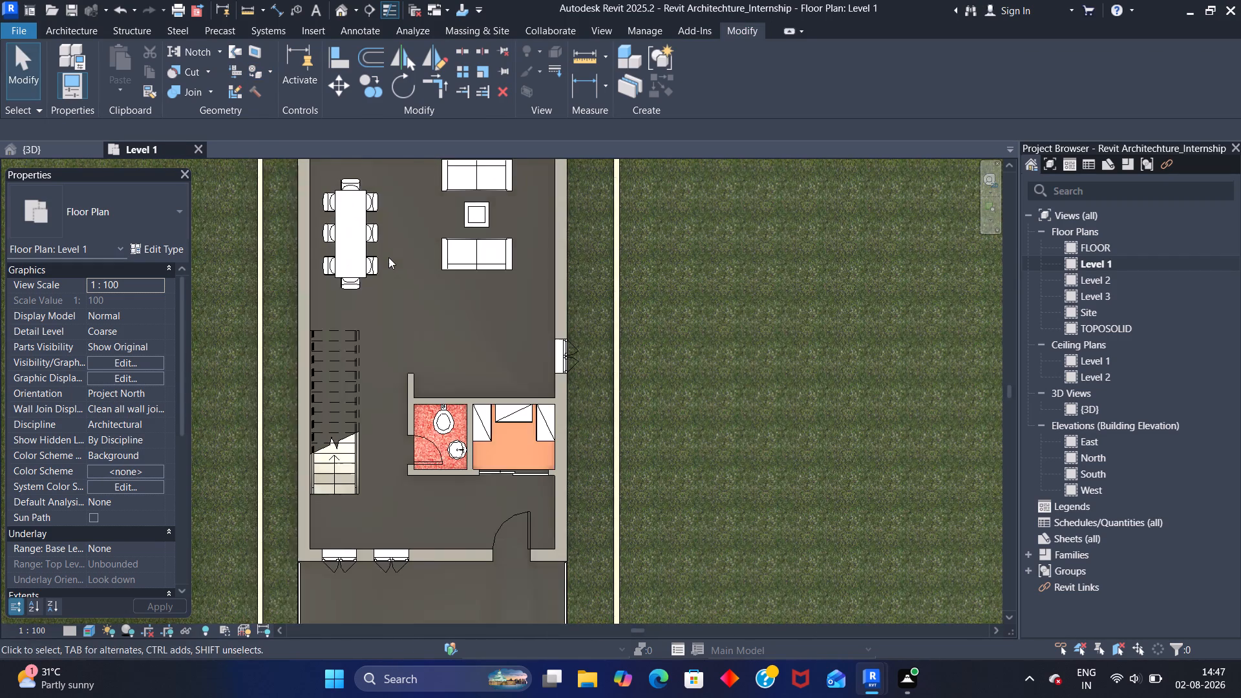
scroll(381, 242, "down", 1)
middle_click_drag(387, 241, 390, 335)
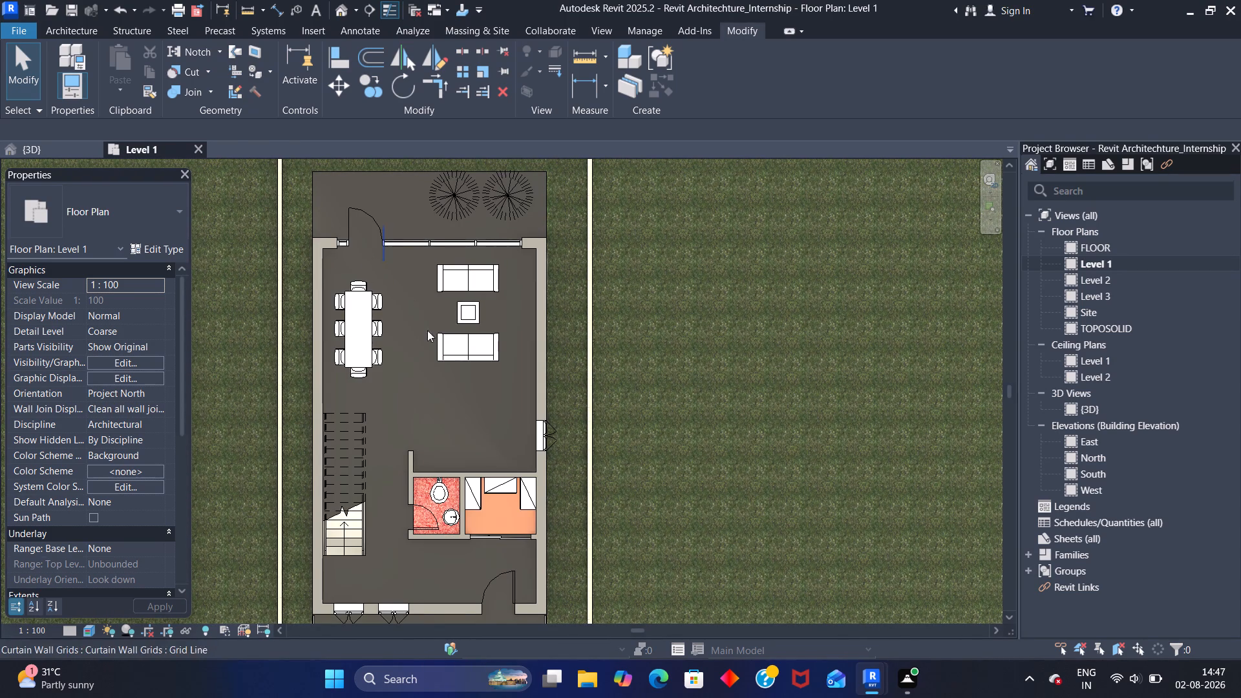
left_click(252, 48)
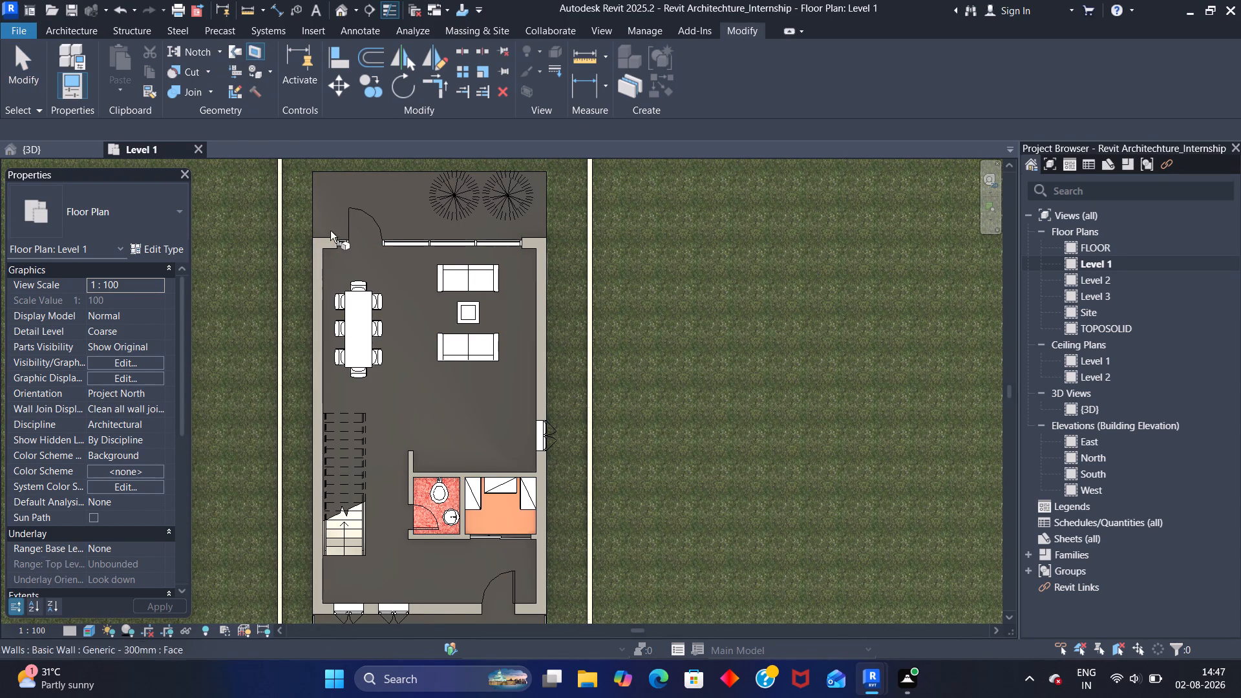
left_click_drag(324, 181, 328, 175)
left_click(329, 174)
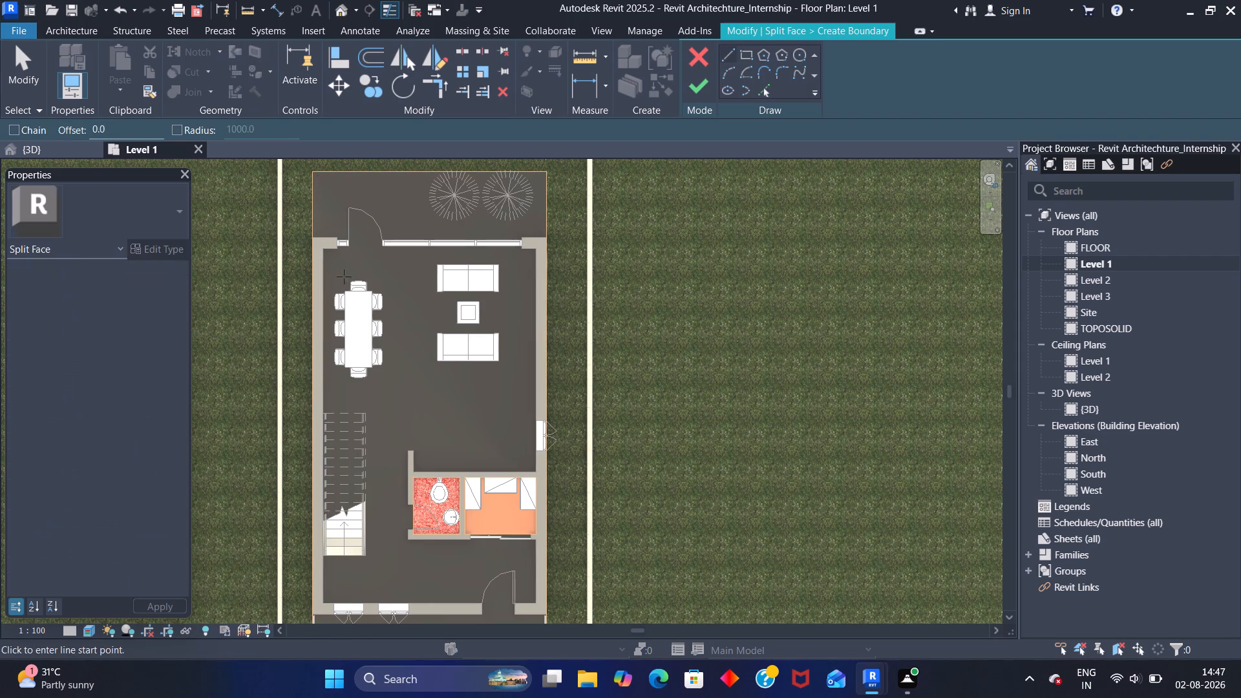
left_click(743, 54)
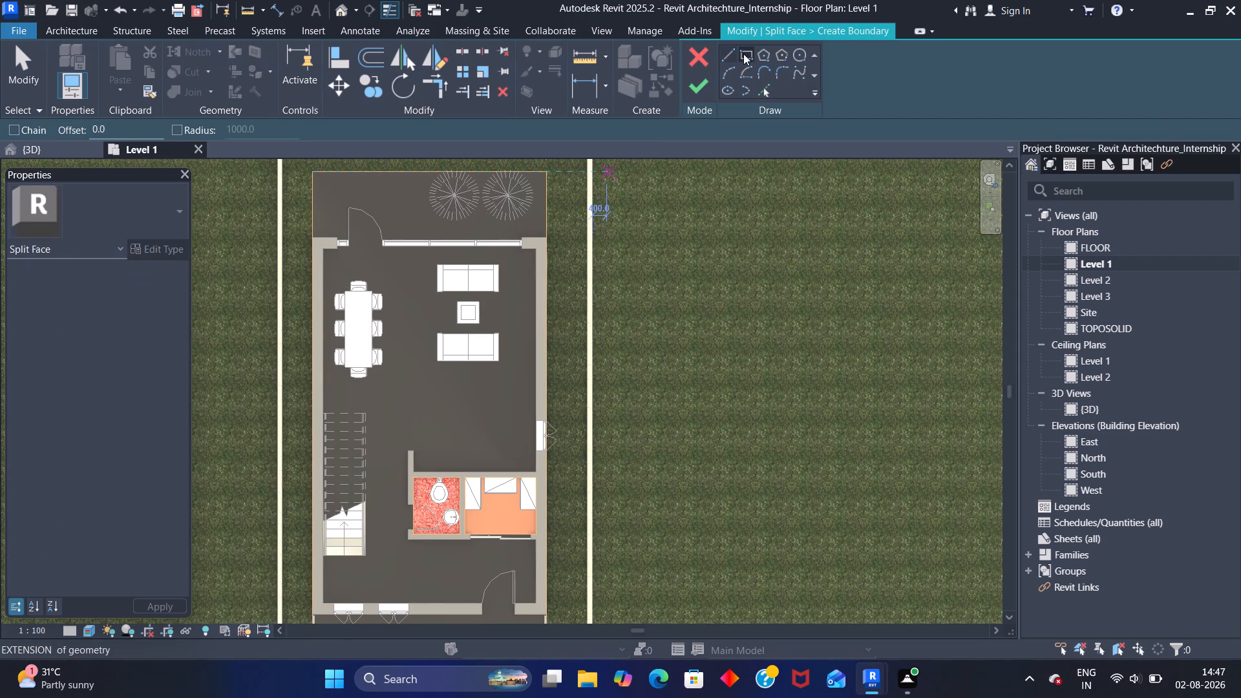
middle_click_drag(346, 270, 425, 242)
scroll(425, 241, "up", 1)
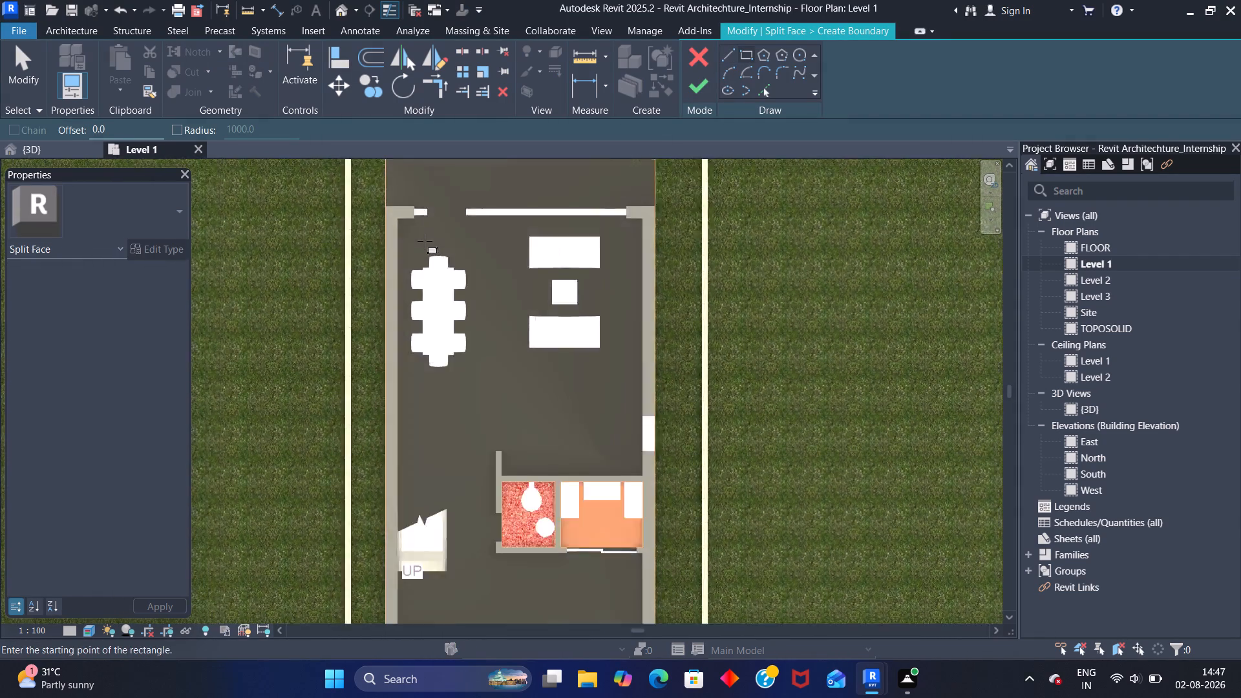
scroll(425, 241, "up", 4)
left_click(391, 248)
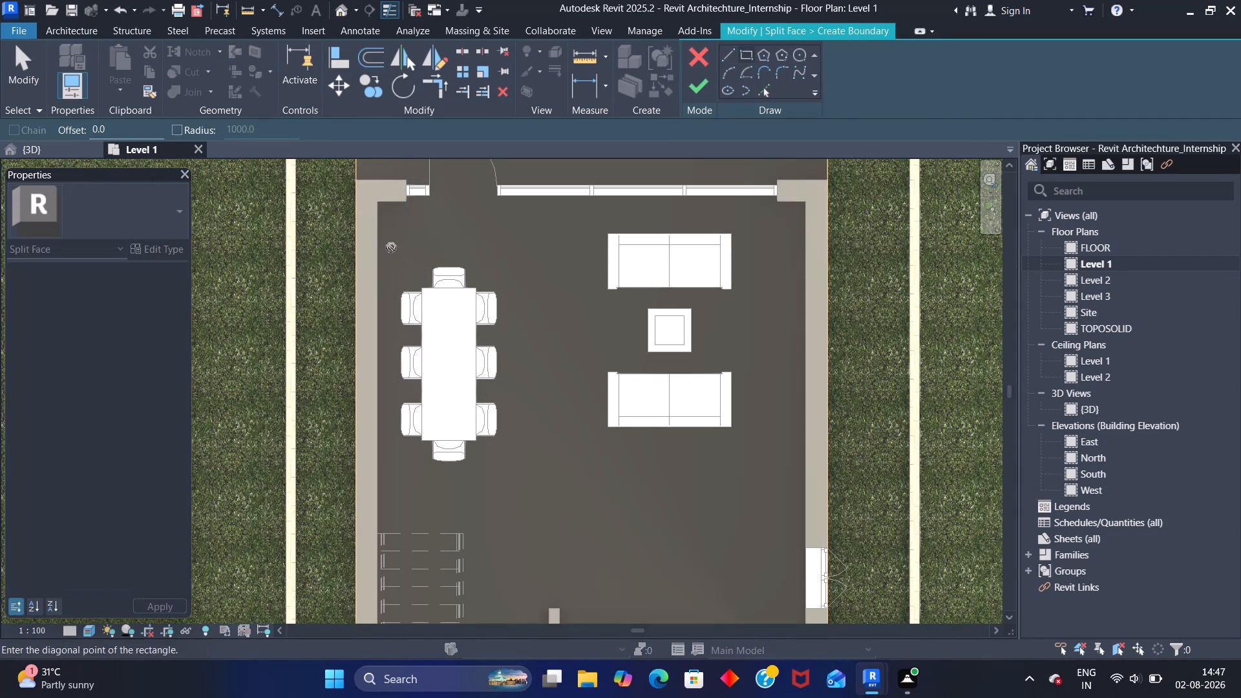
left_click(514, 481)
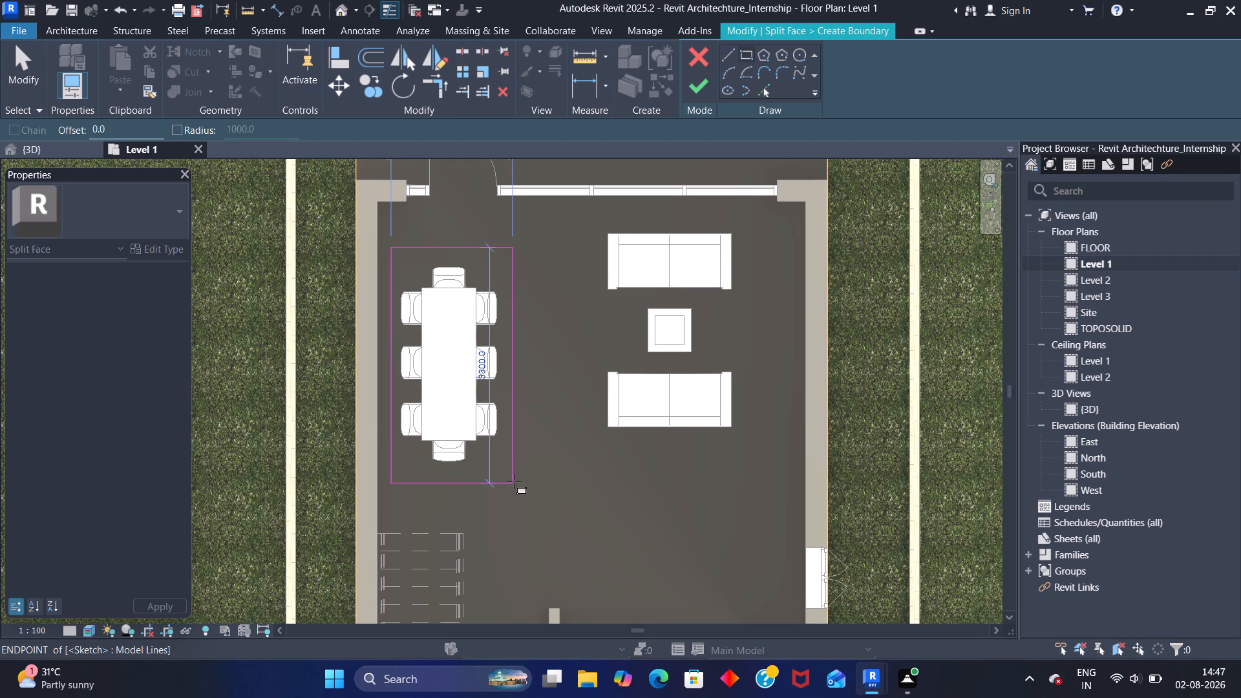
left_click(701, 85)
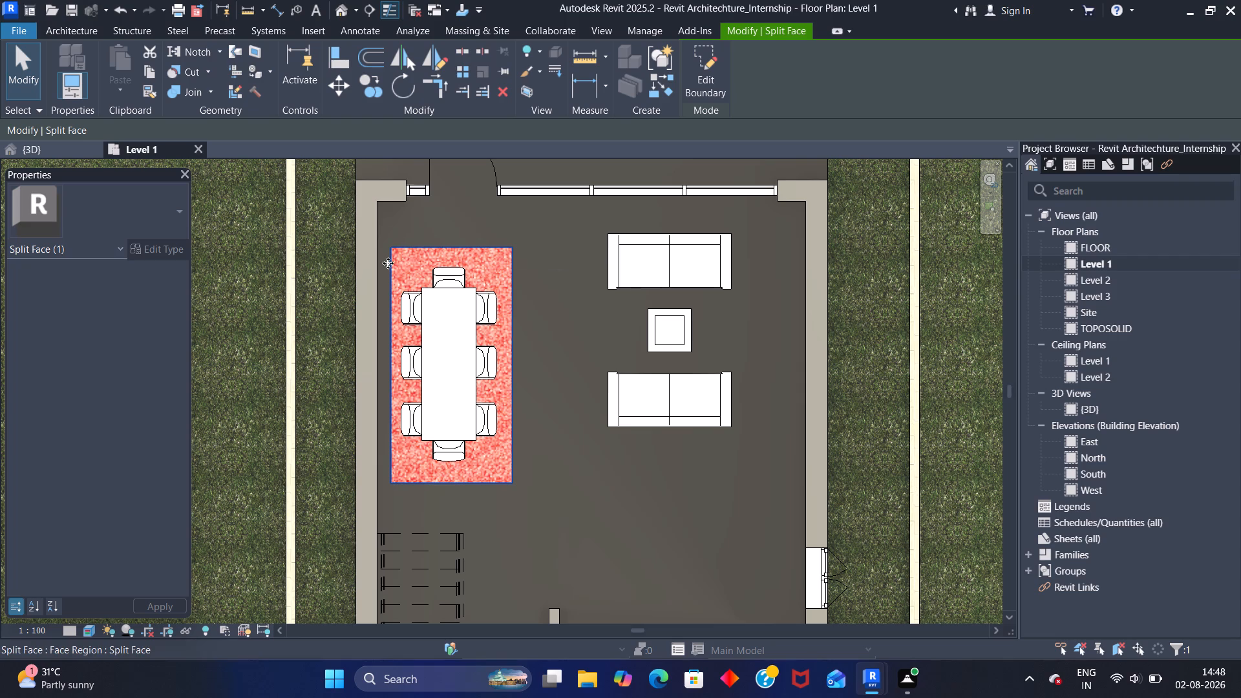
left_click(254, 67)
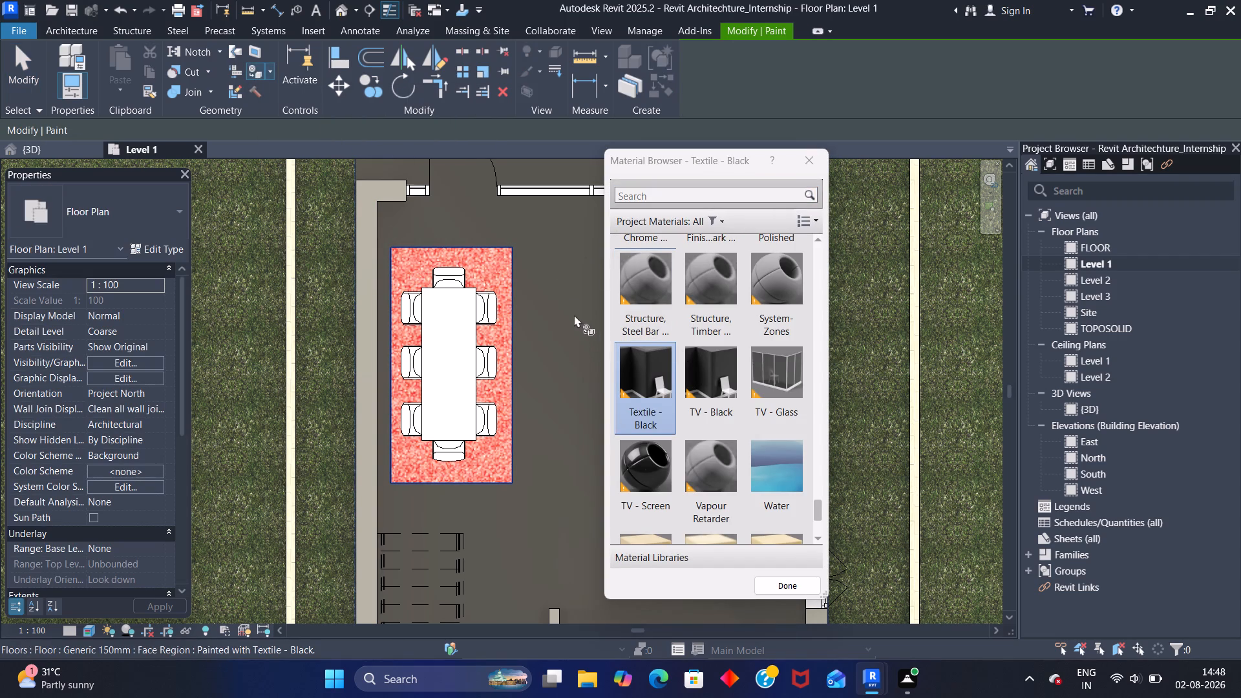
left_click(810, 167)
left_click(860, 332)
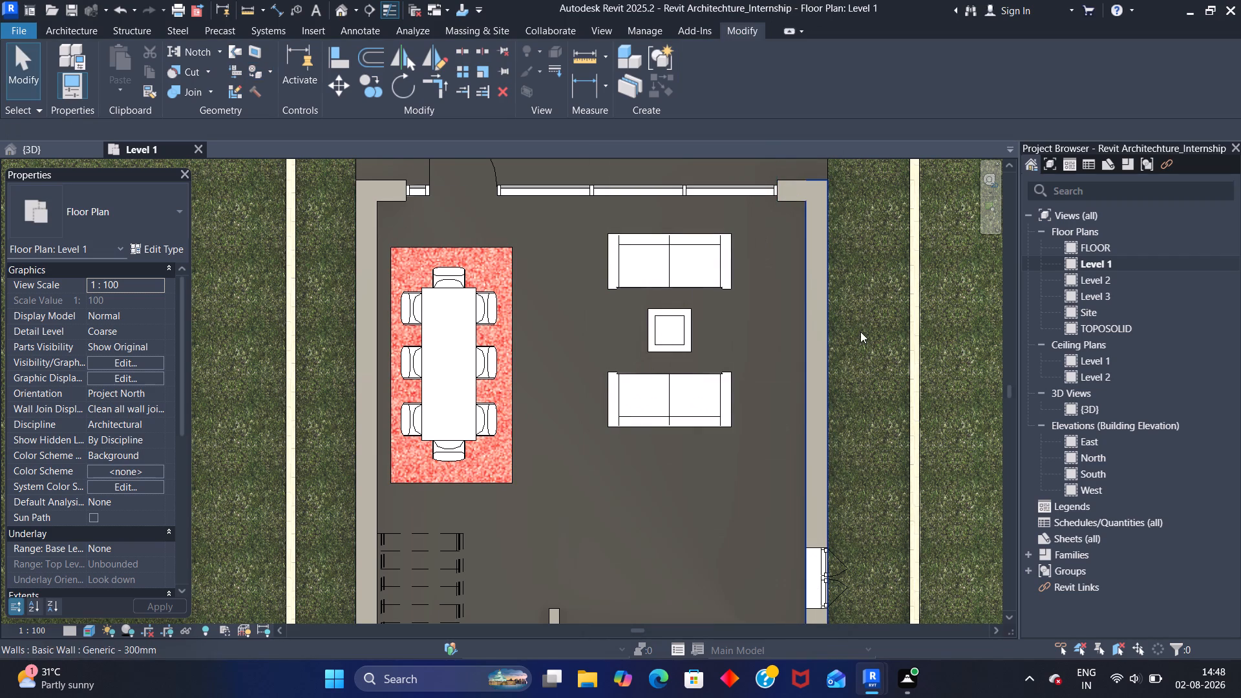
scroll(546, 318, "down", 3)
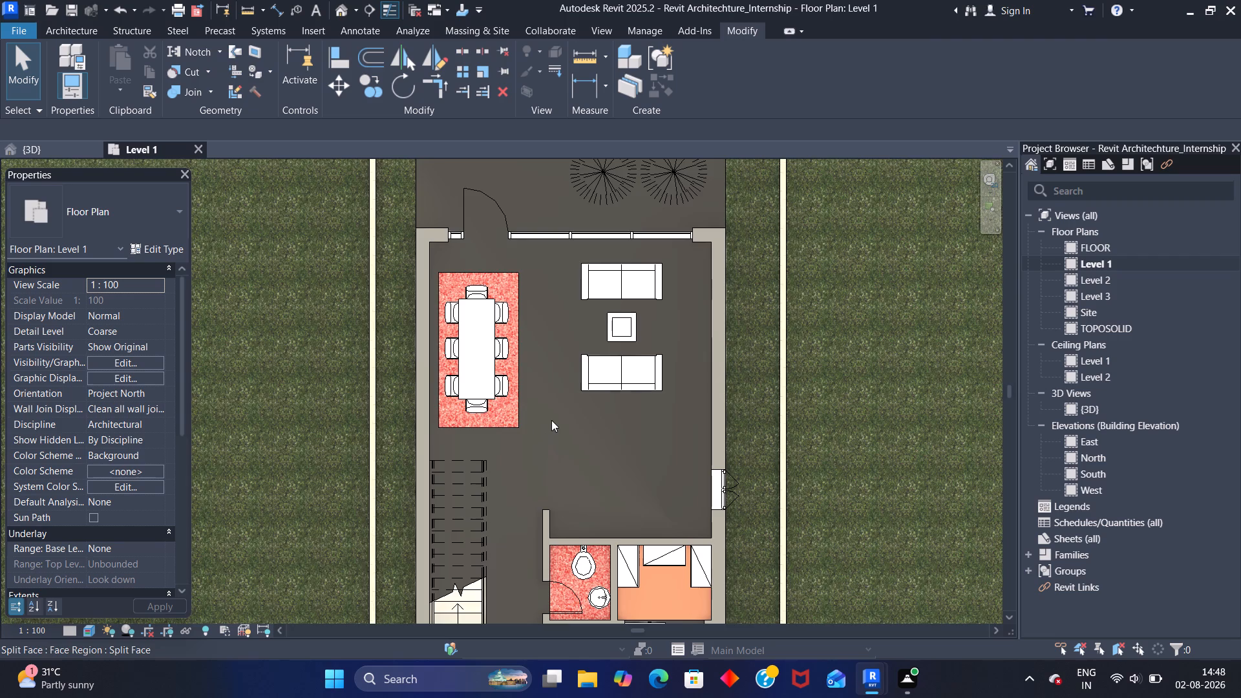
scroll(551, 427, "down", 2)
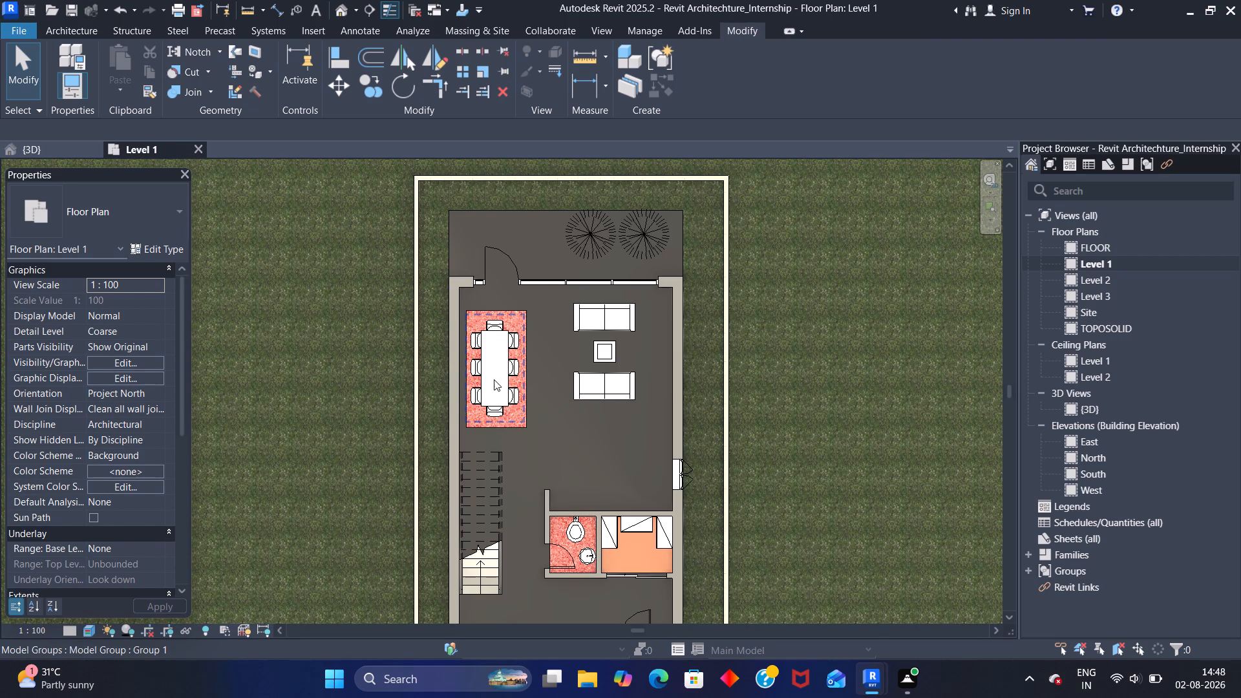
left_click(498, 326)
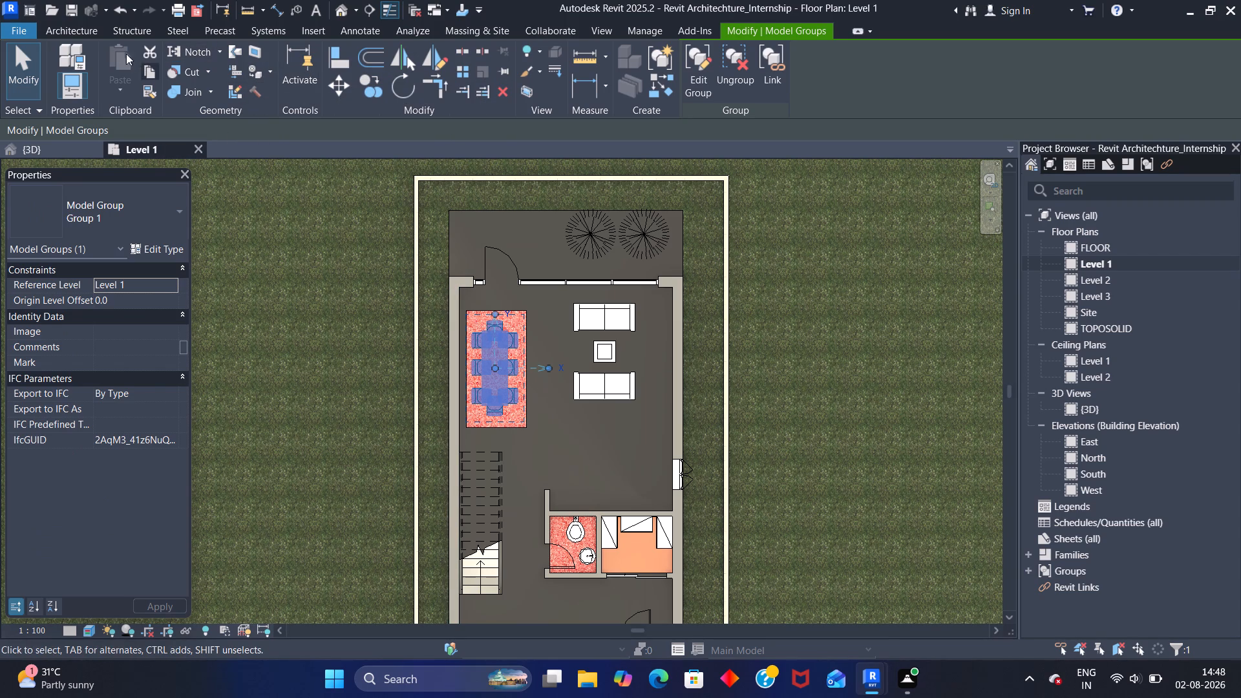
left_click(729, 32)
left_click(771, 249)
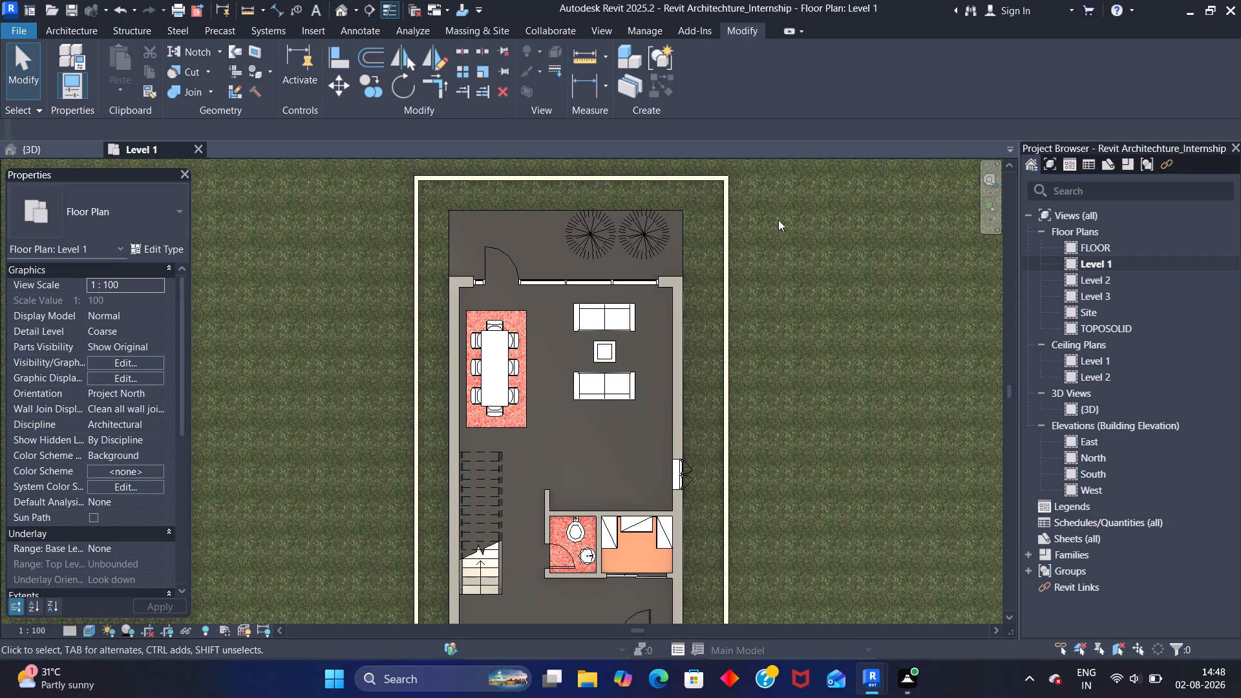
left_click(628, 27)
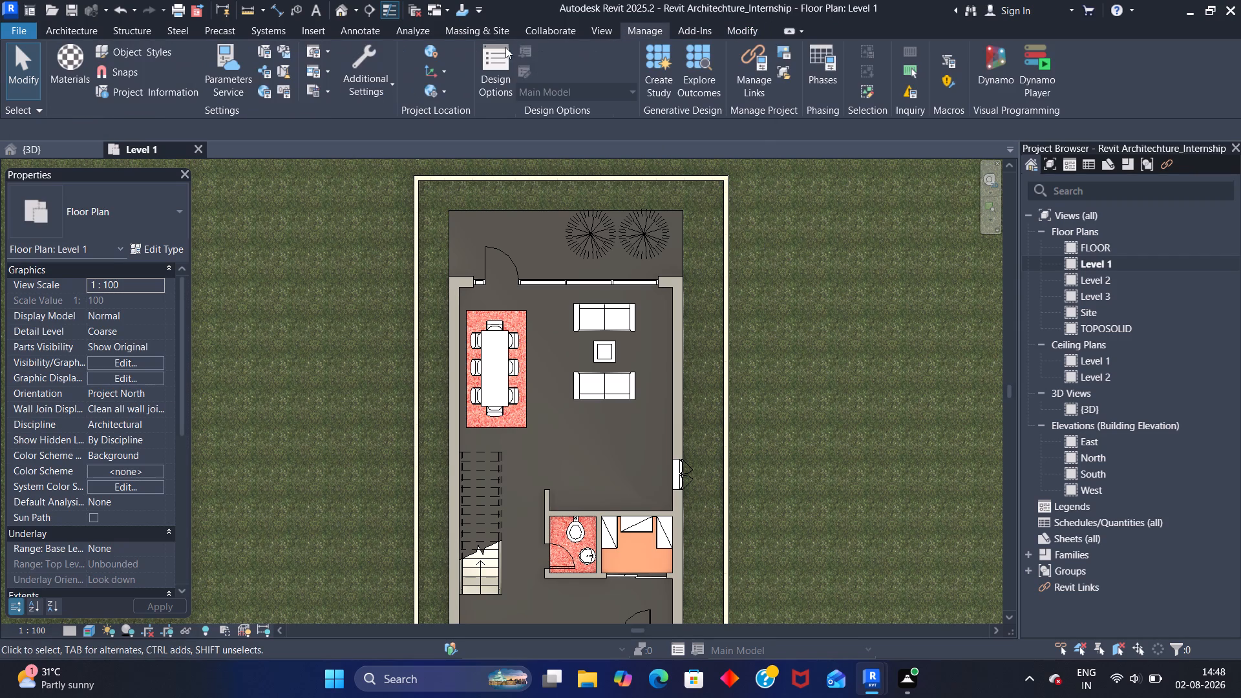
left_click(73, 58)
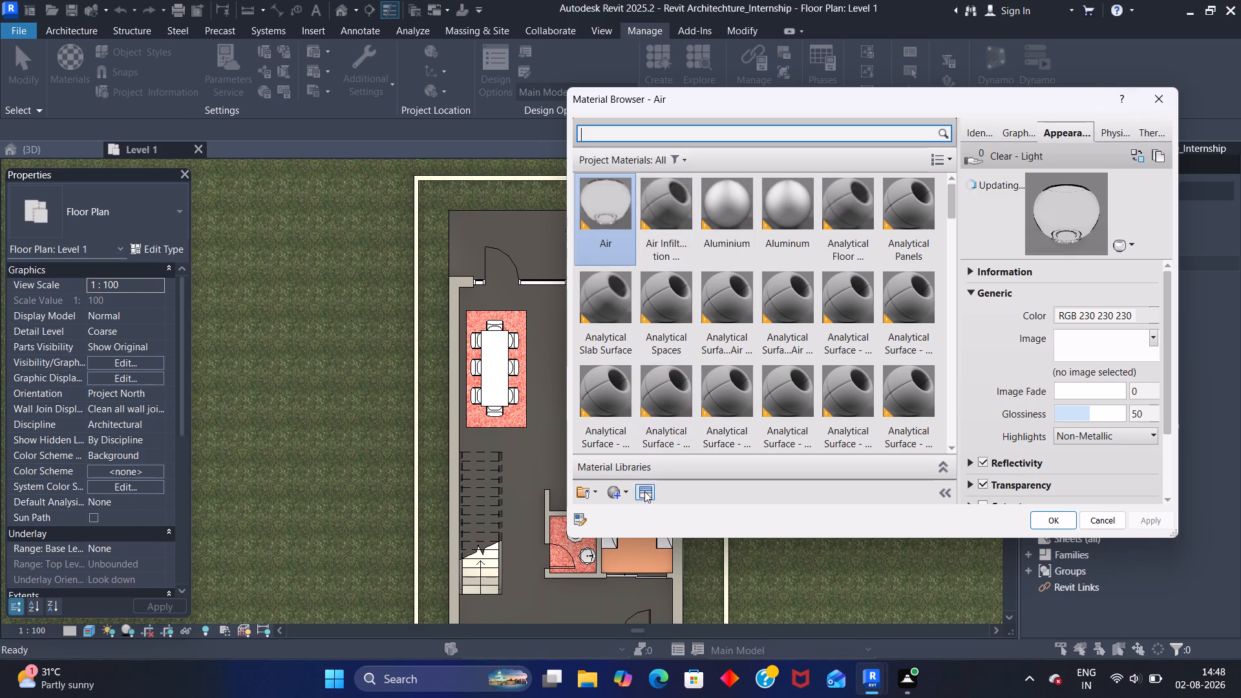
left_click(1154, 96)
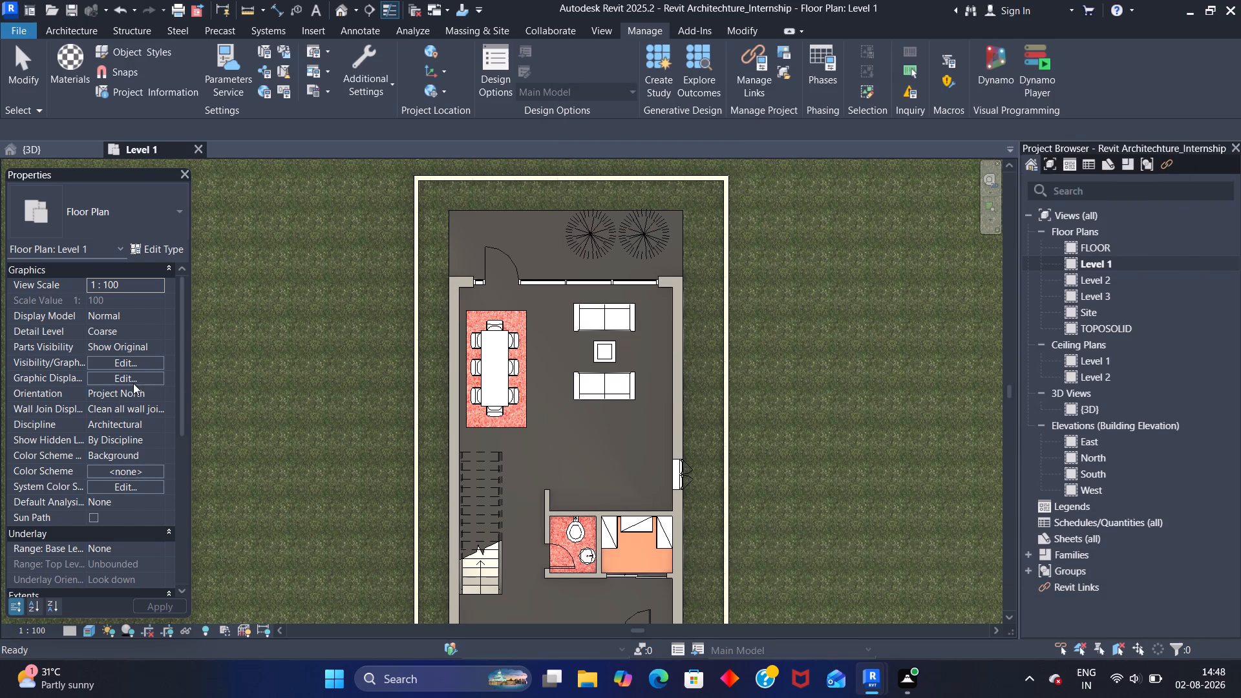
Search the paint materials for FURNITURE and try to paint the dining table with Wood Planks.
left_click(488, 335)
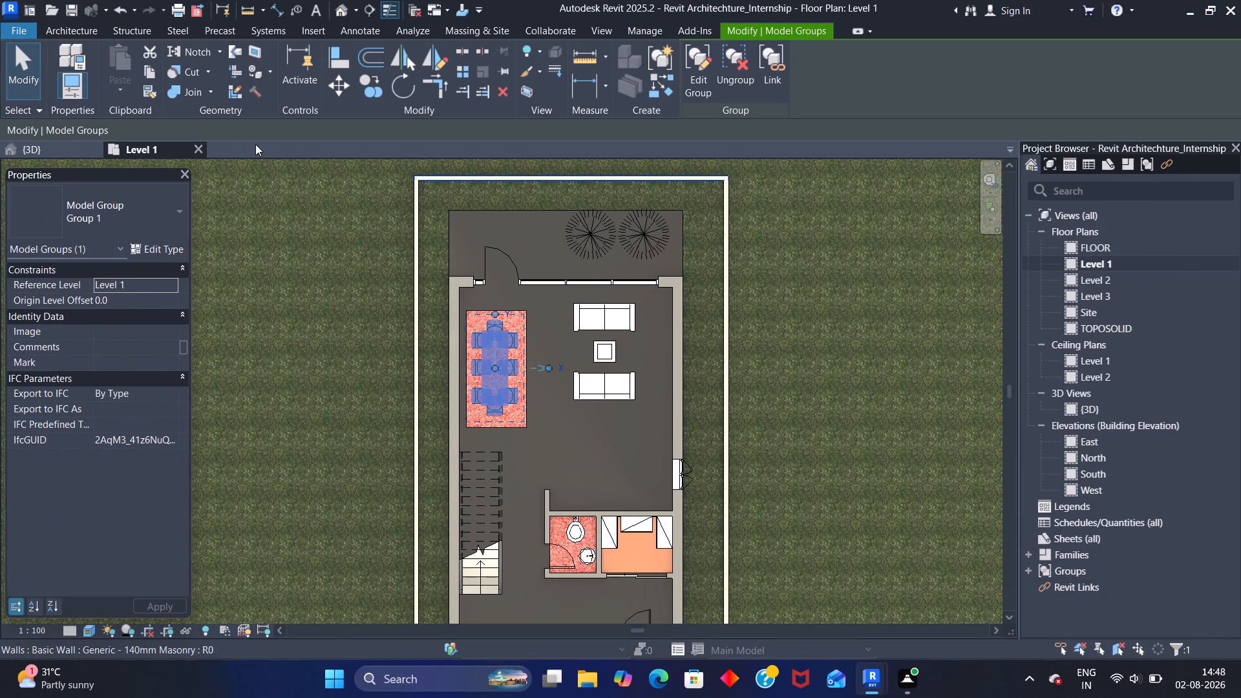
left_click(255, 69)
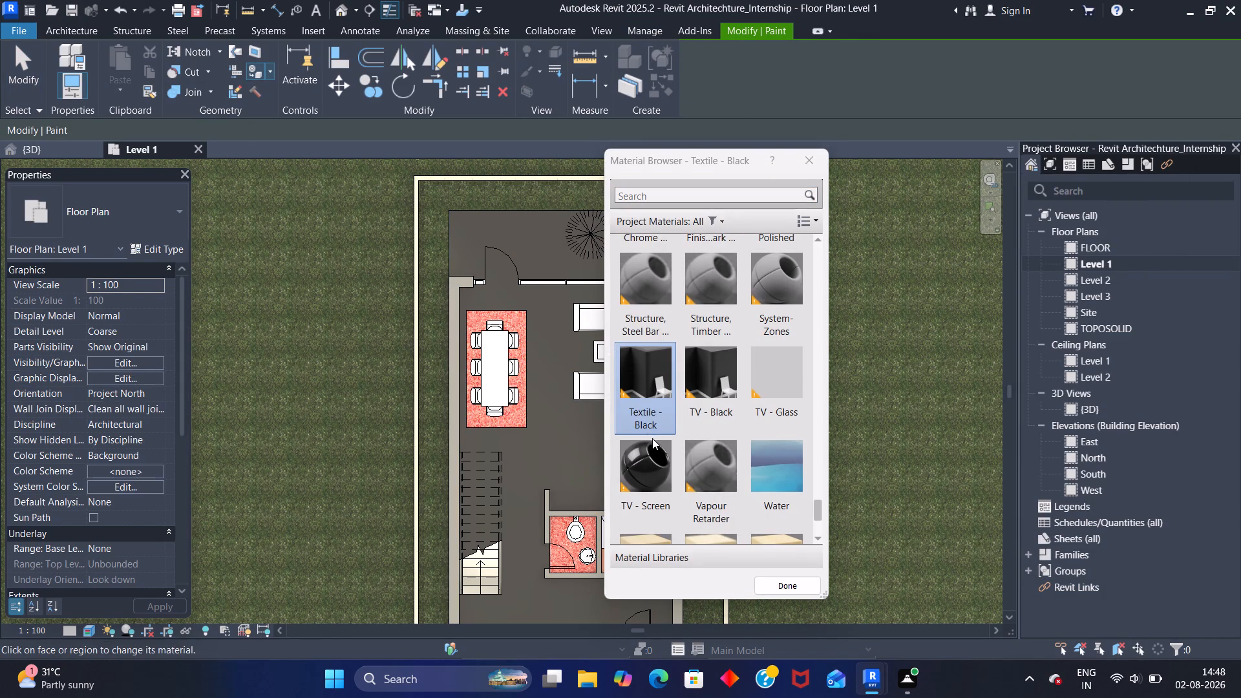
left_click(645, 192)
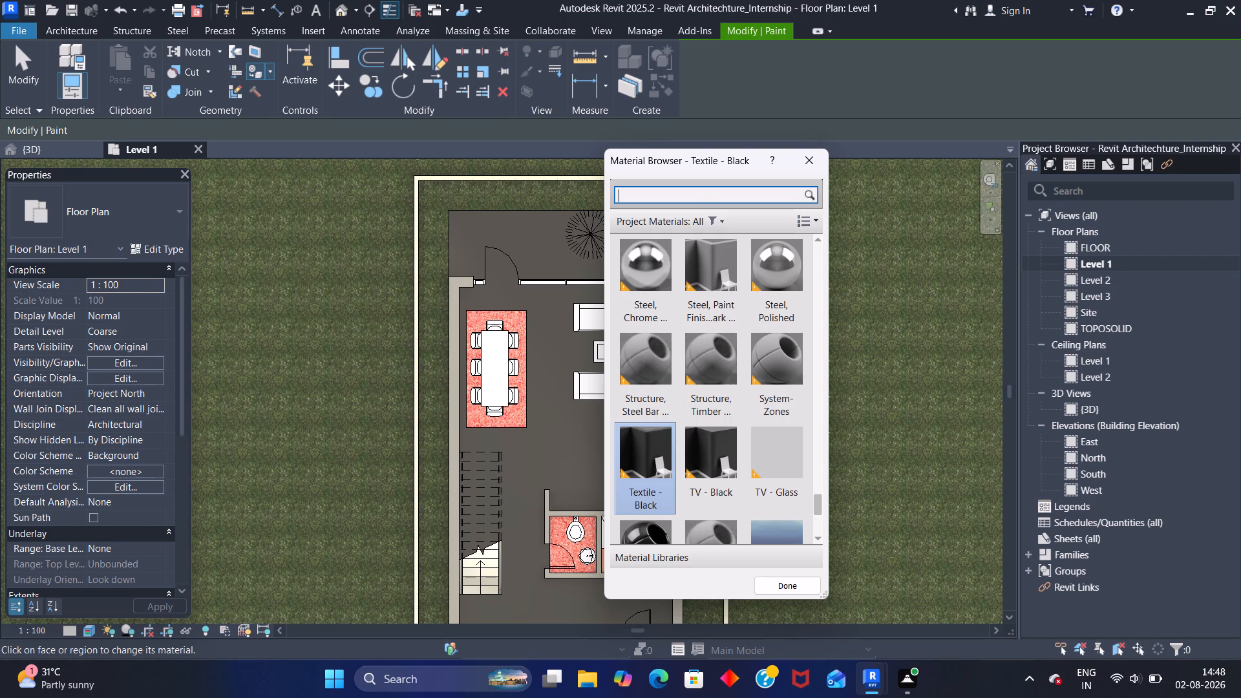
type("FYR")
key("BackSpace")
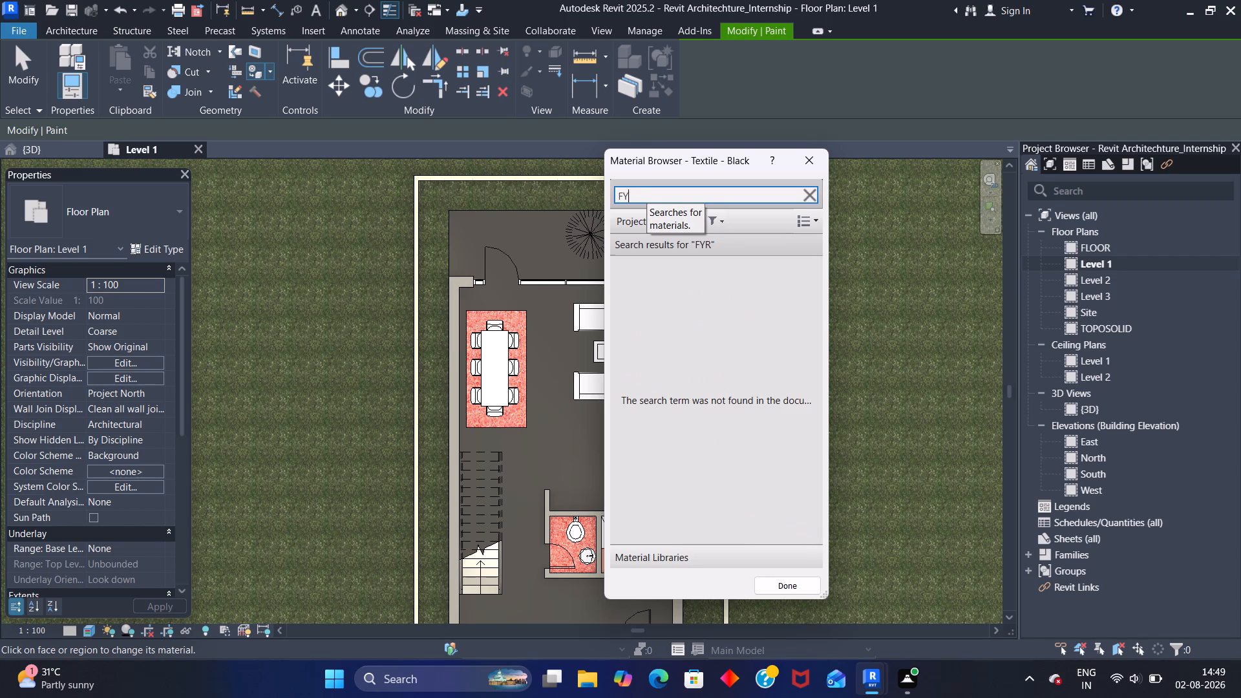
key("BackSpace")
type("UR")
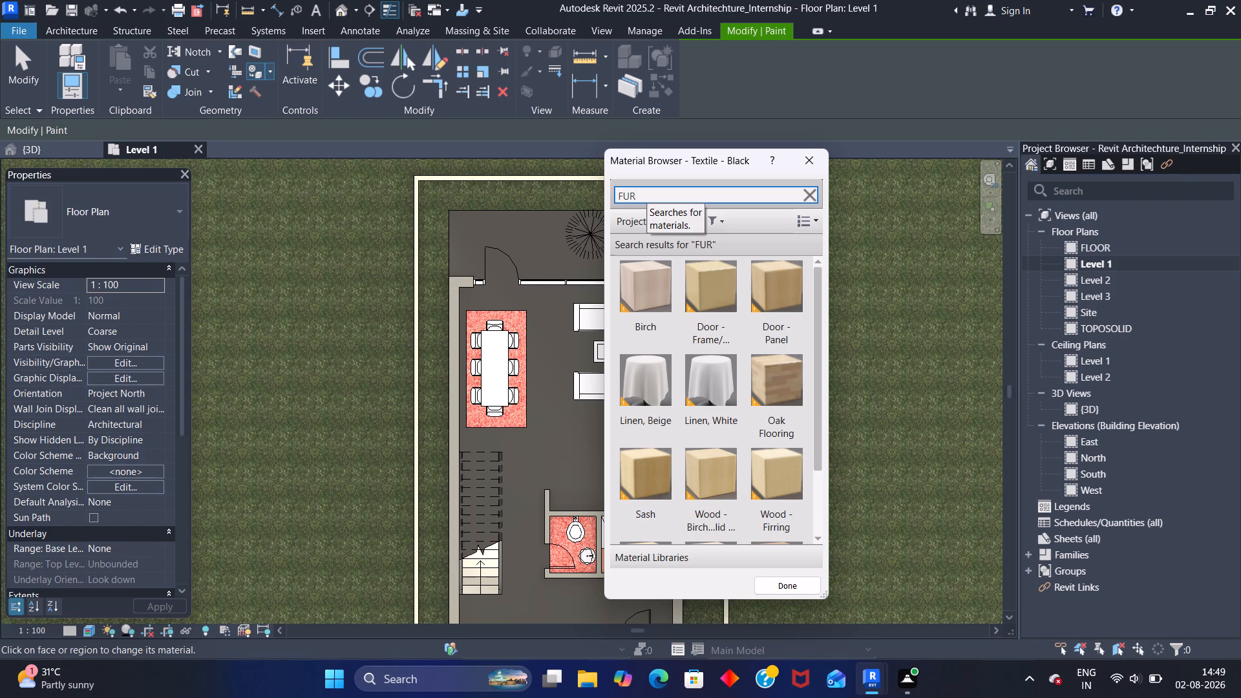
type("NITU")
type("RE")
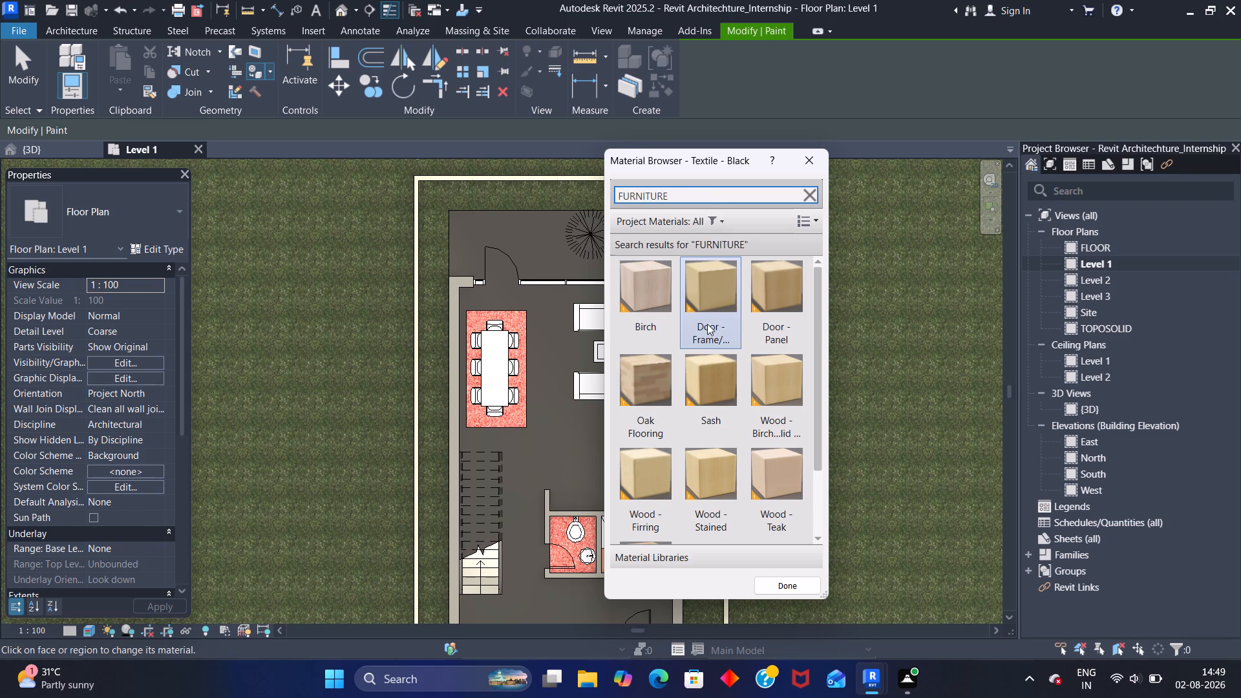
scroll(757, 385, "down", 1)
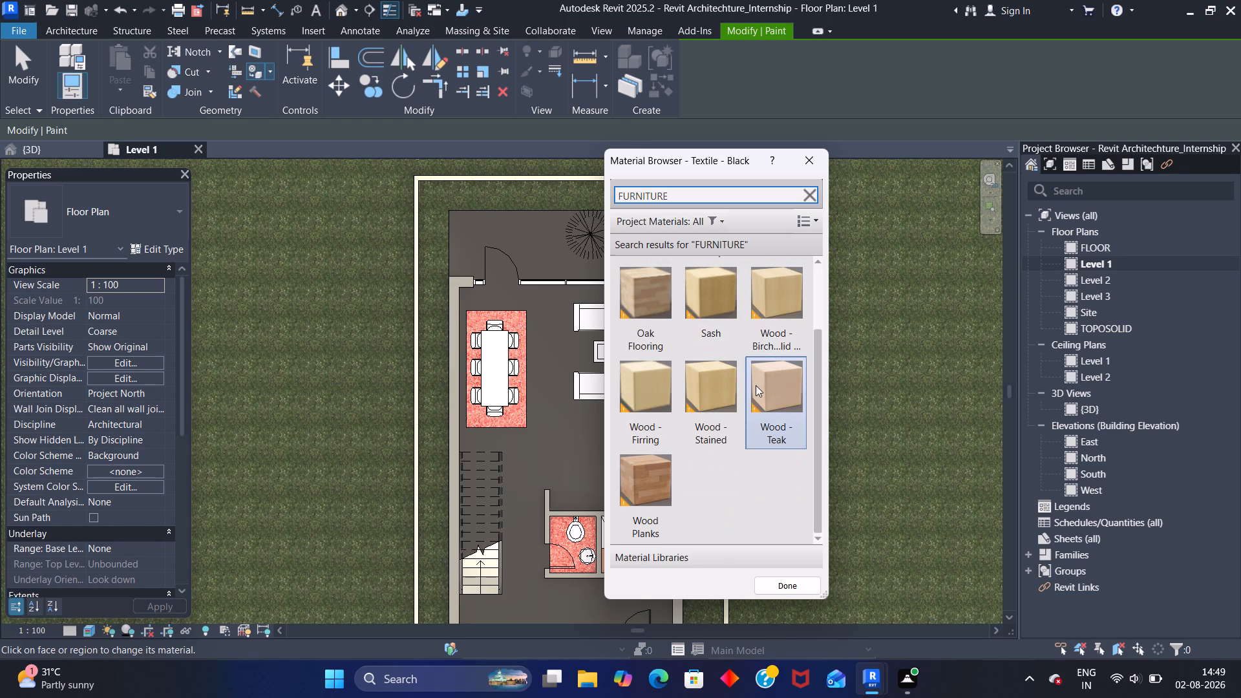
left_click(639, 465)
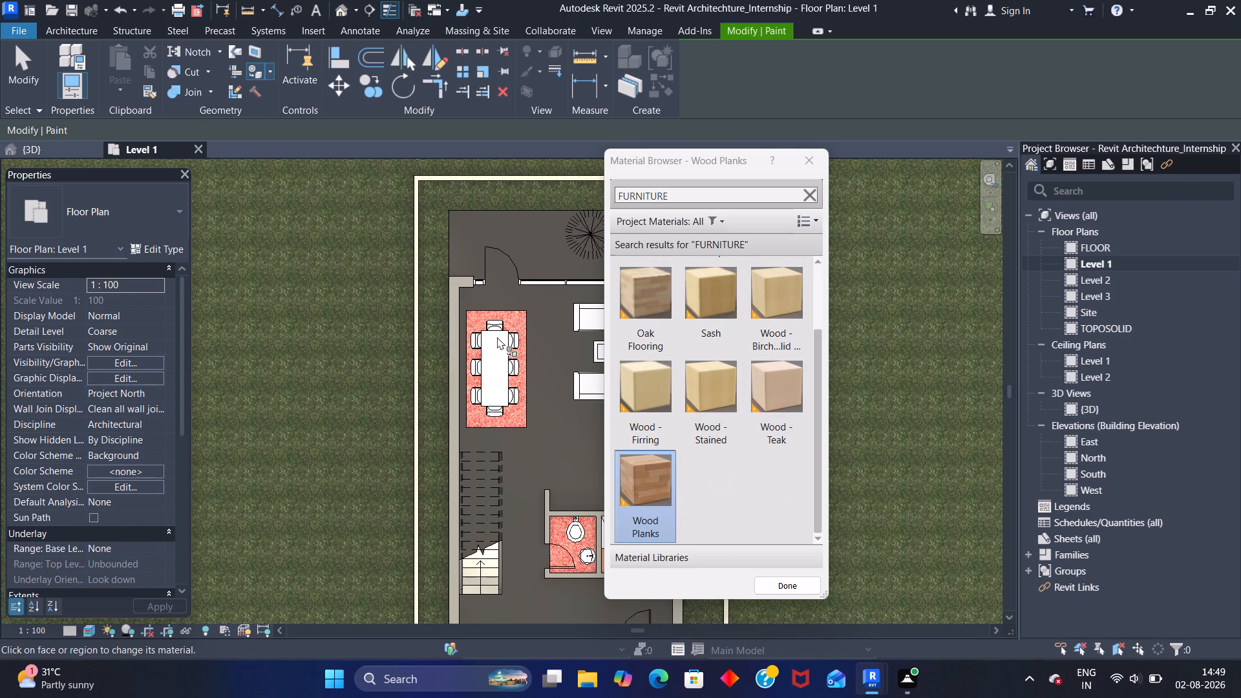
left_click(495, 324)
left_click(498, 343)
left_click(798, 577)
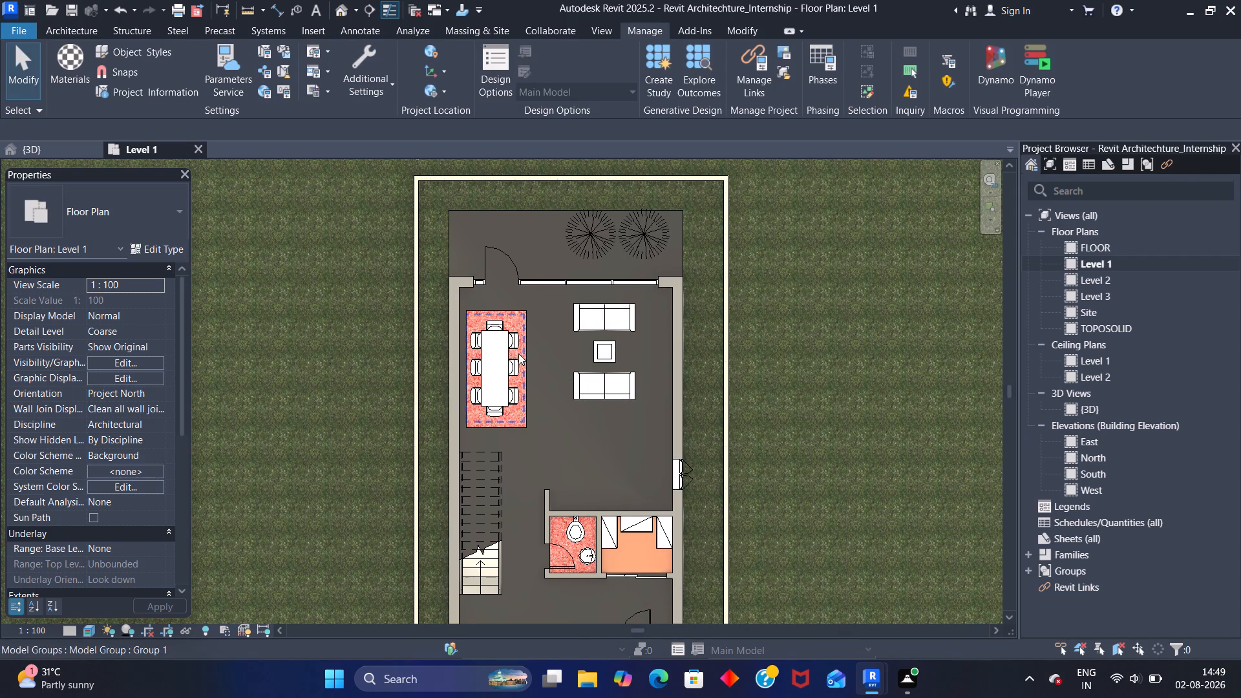
Start a Split Face on the floor around the dining set and pick the head chair's line along the table's upper short edge, undoing the overlapping table-edge pick.
left_click(346, 249)
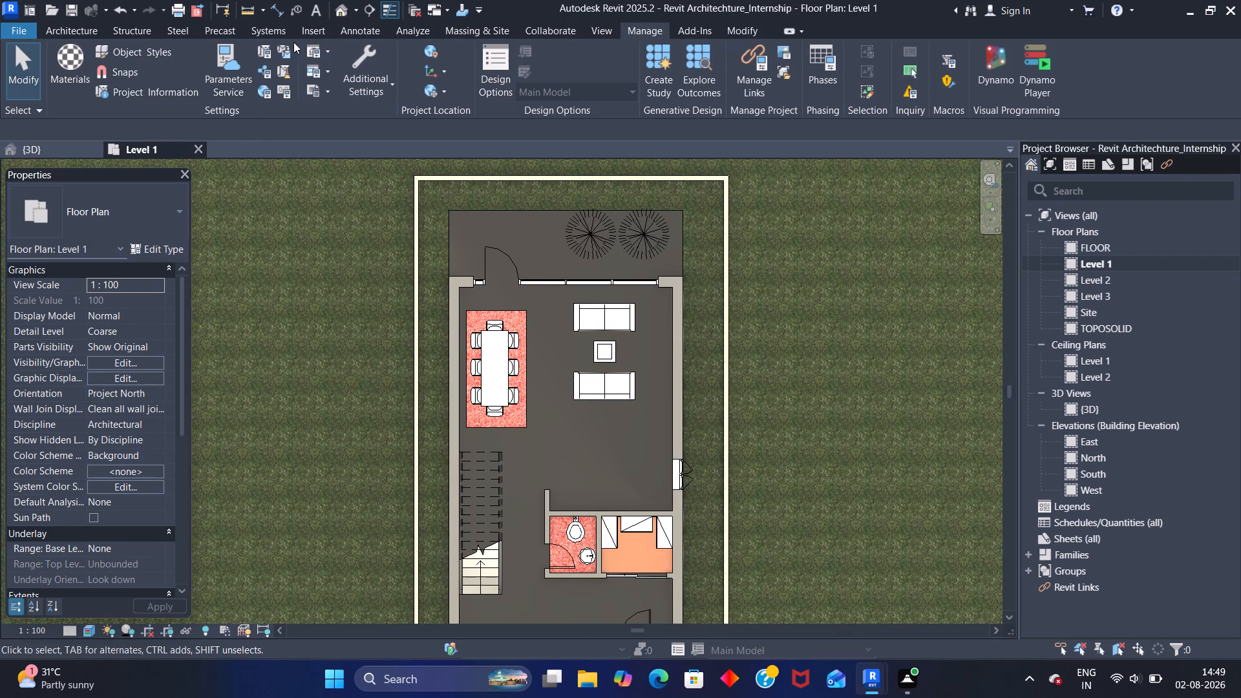
left_click(732, 30)
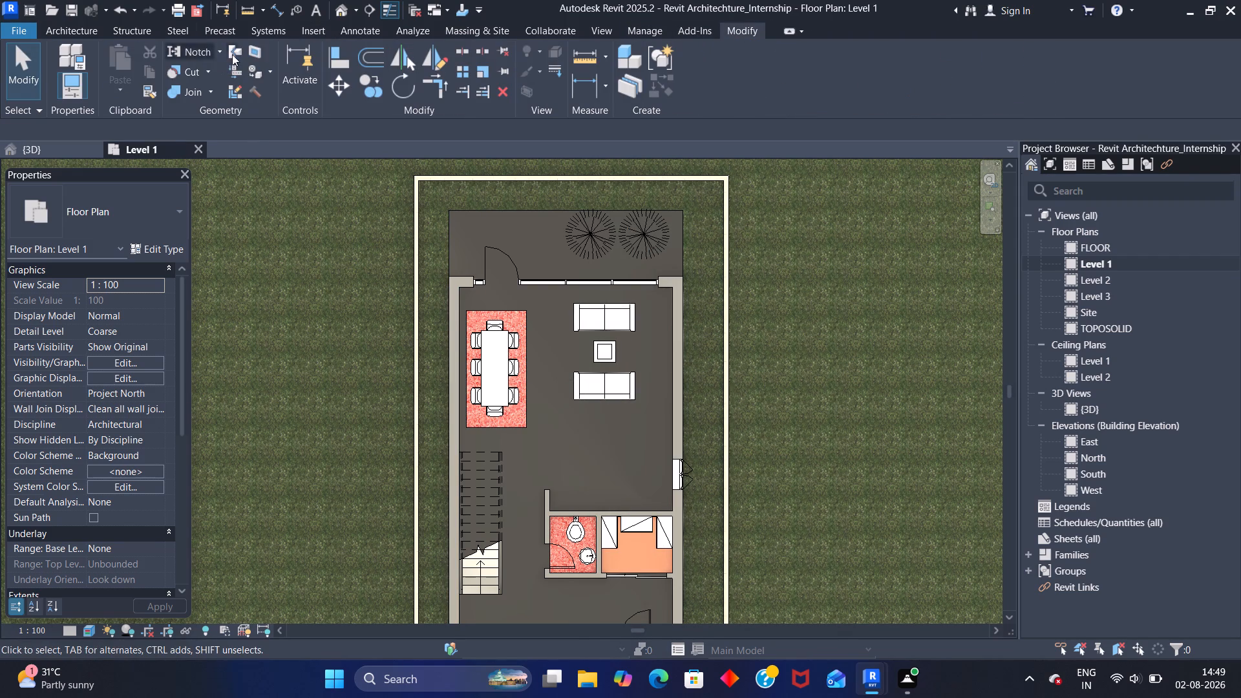
left_click(254, 49)
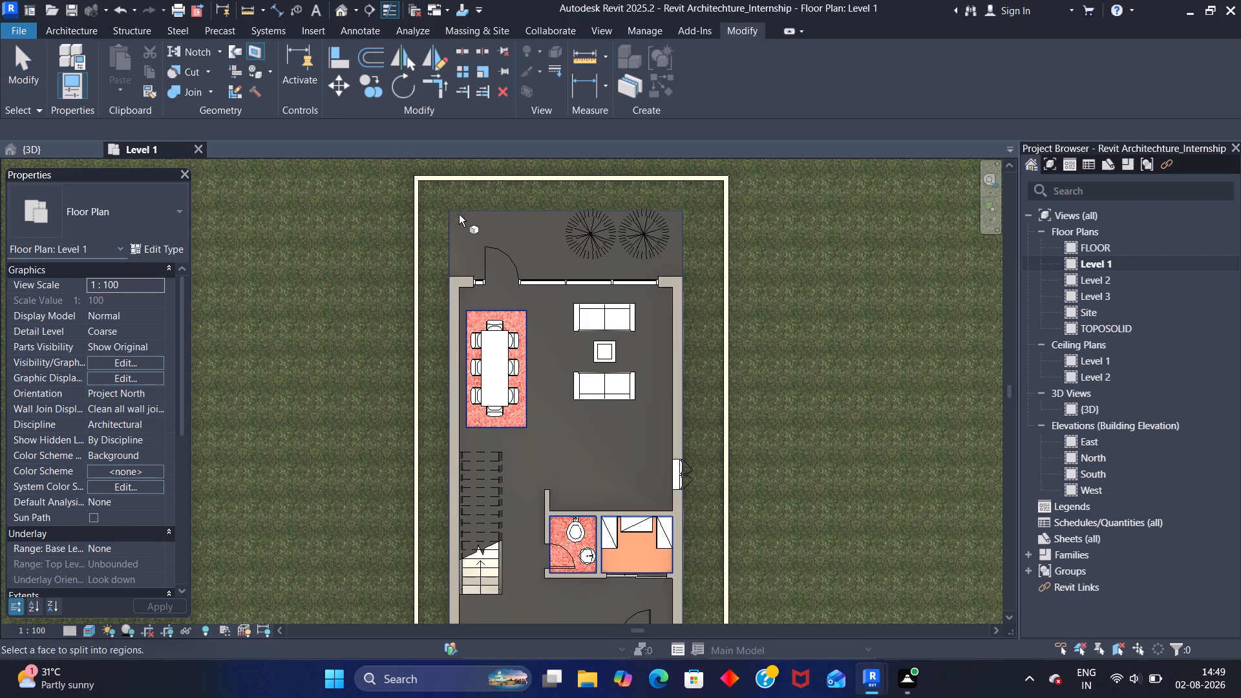
left_click(473, 310)
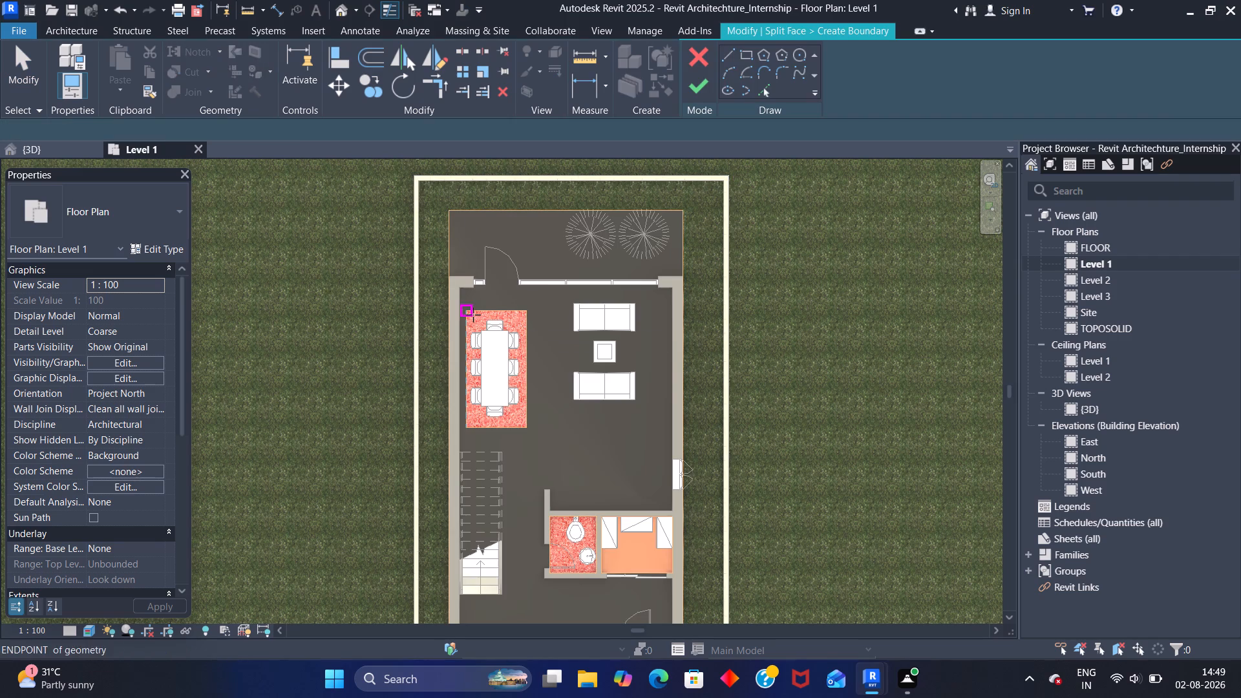
scroll(483, 321, "up", 11)
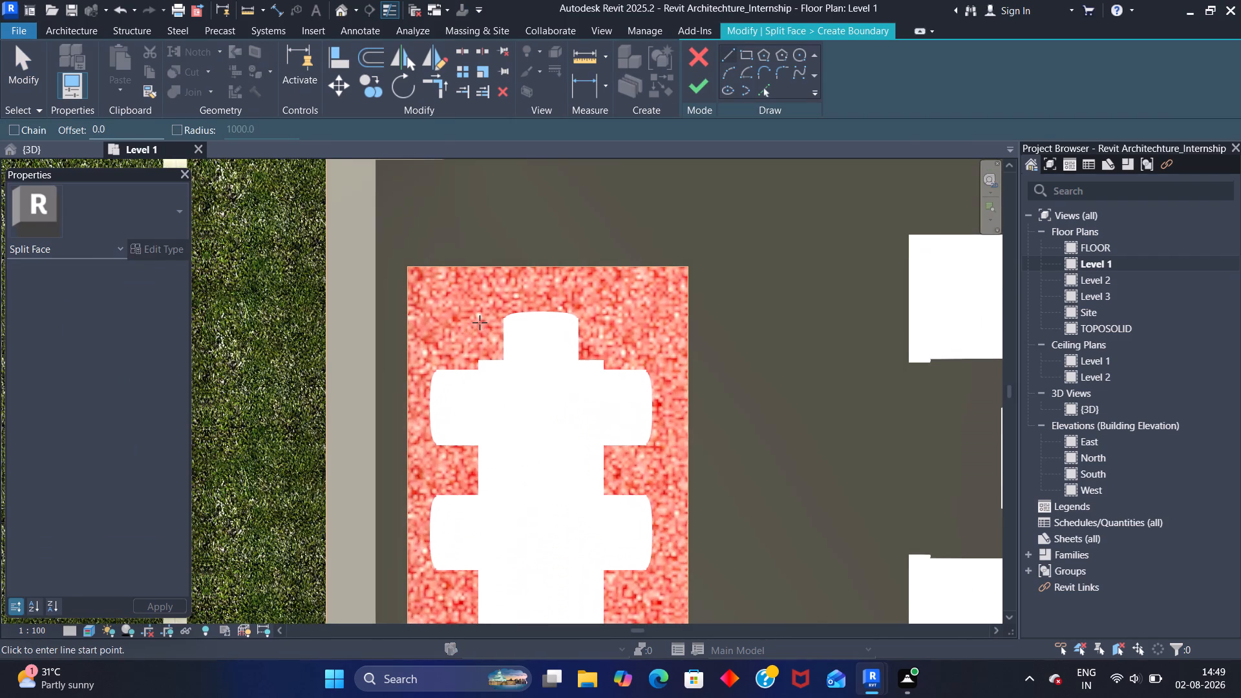
scroll(480, 319, "up", 2)
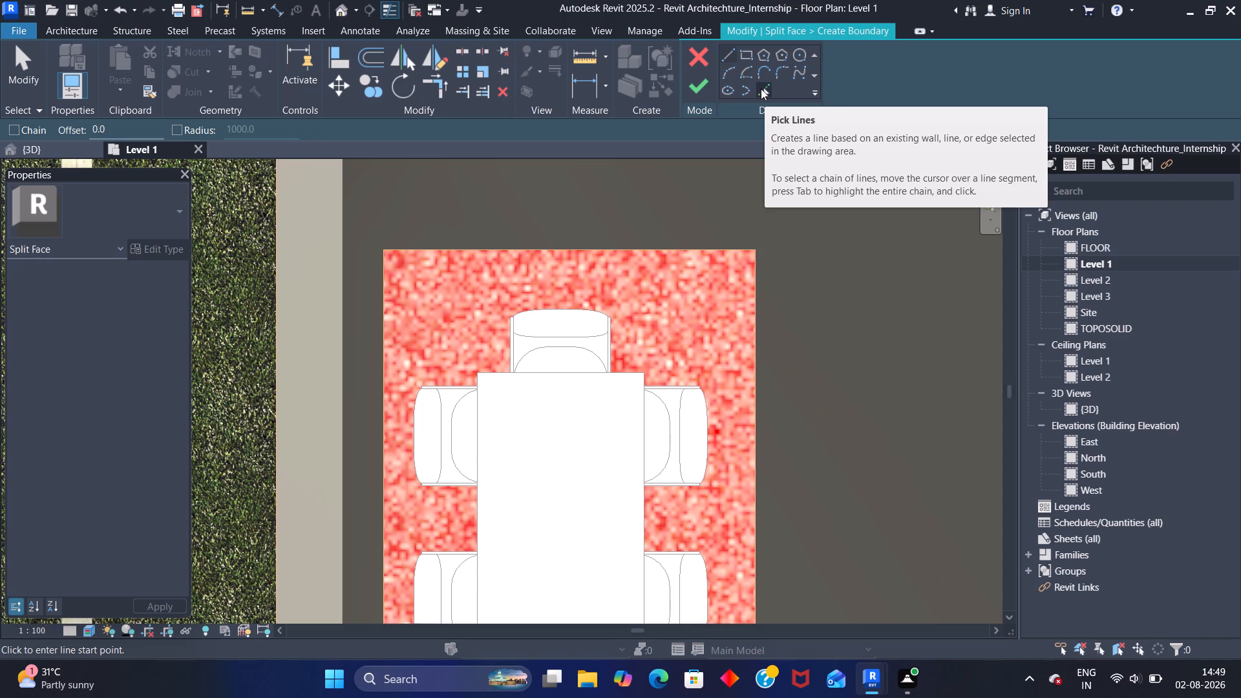
left_click(761, 89)
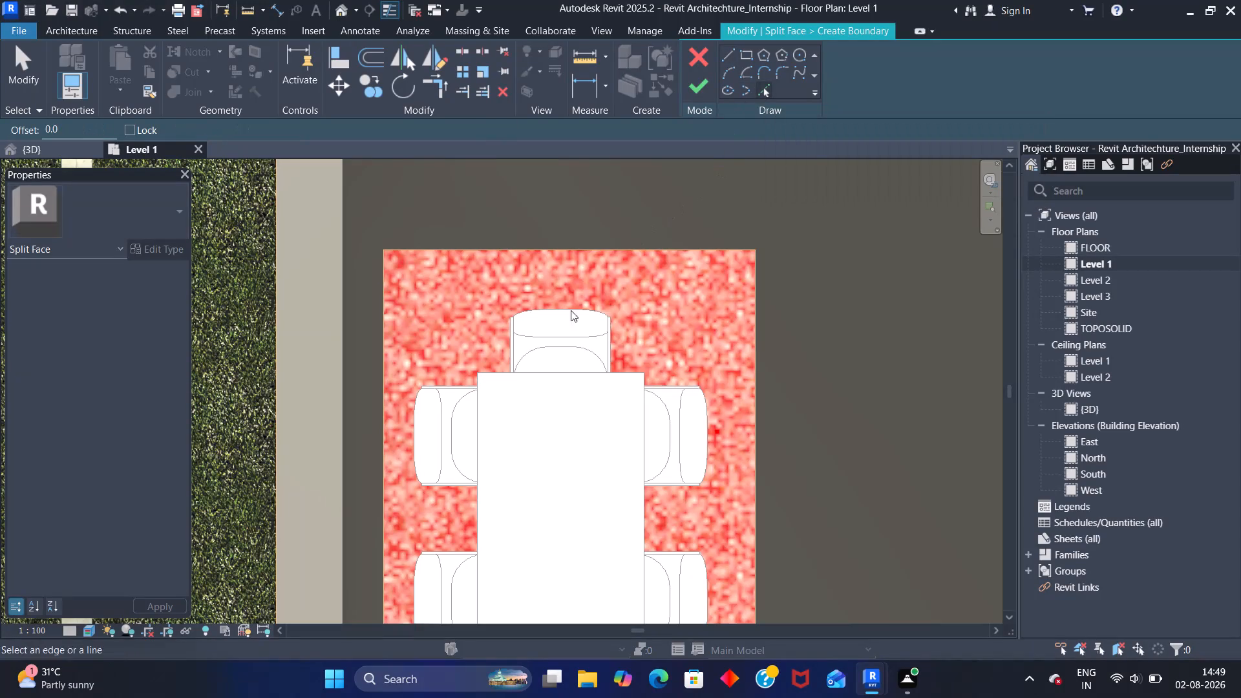
left_click(534, 374)
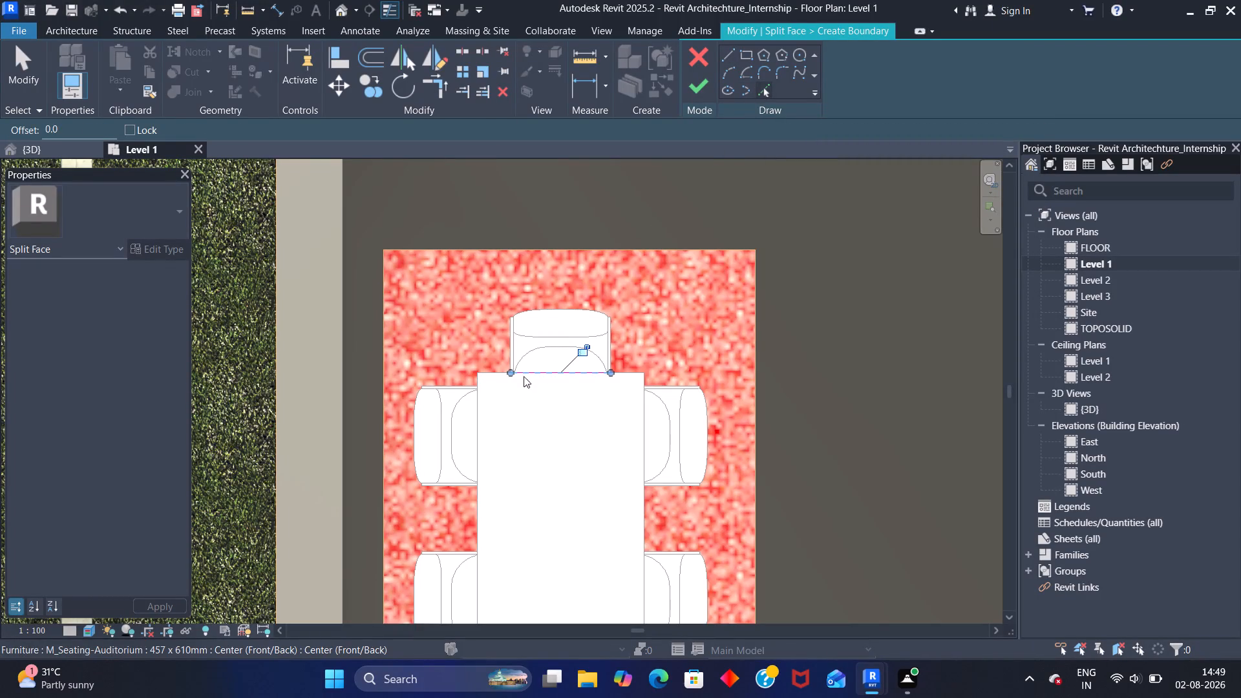
left_click(490, 374)
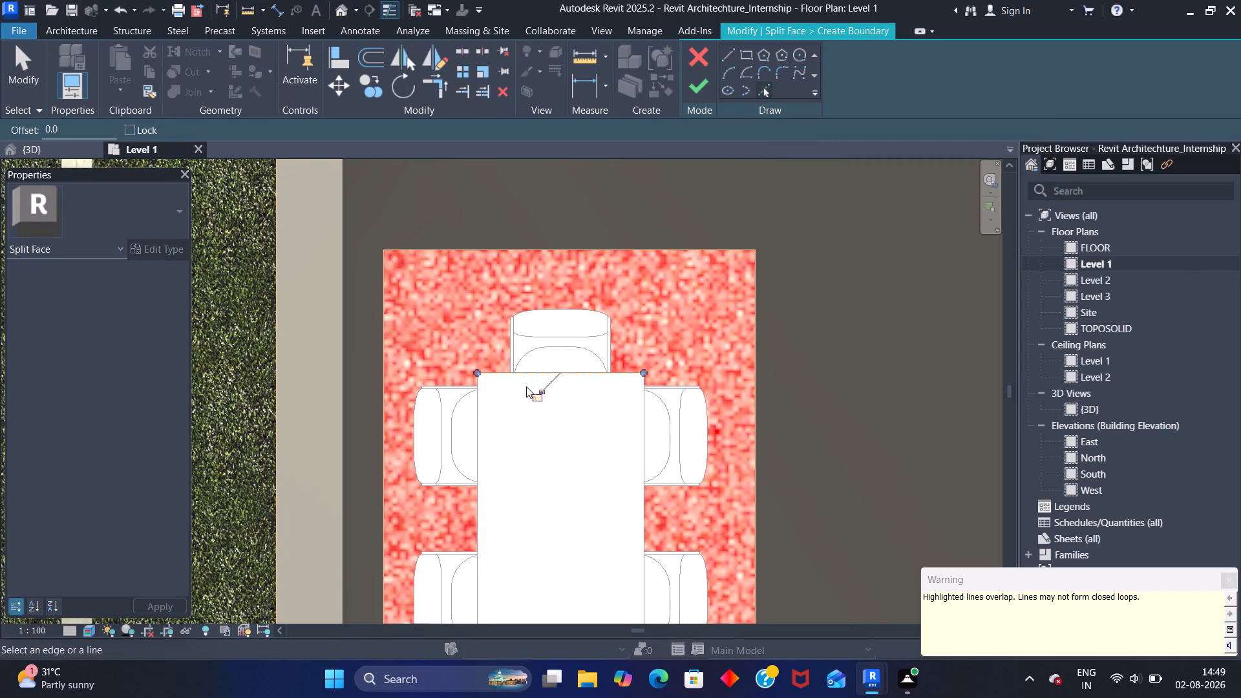
key("ctrl+z")
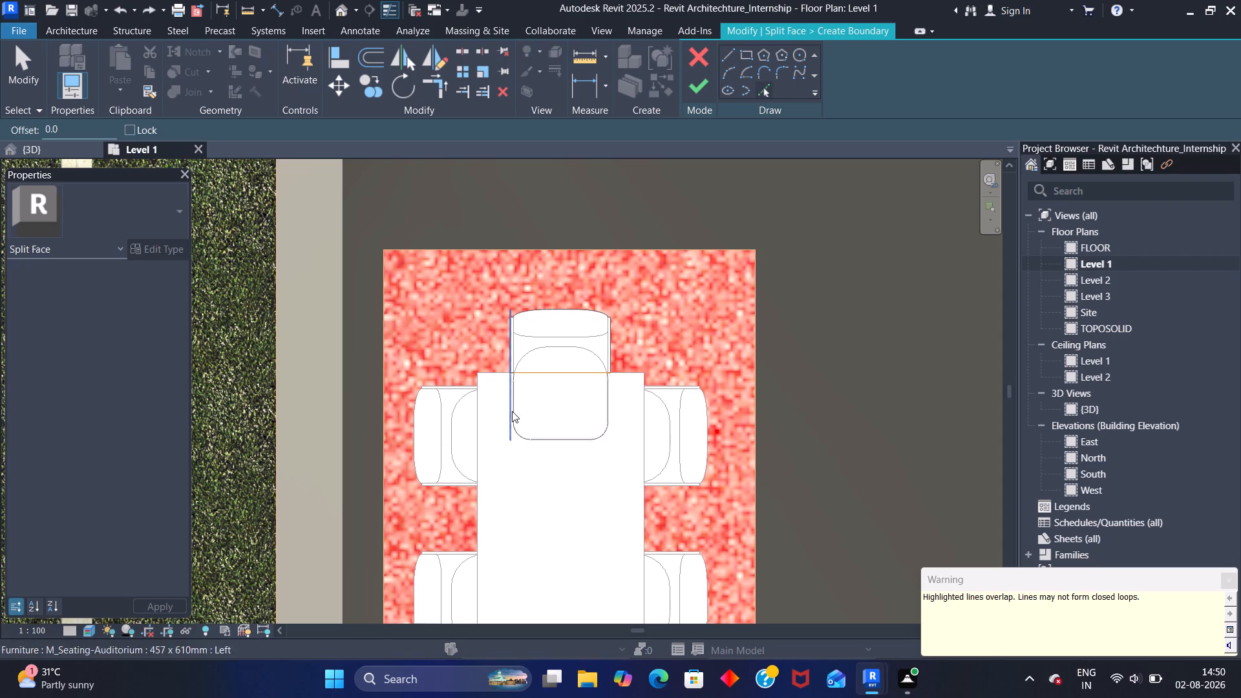
Pick the dining table's two long edges and its lower short edge as split boundary lines.
scroll(487, 388, "up", 3)
middle_click_drag(530, 439, 555, 313)
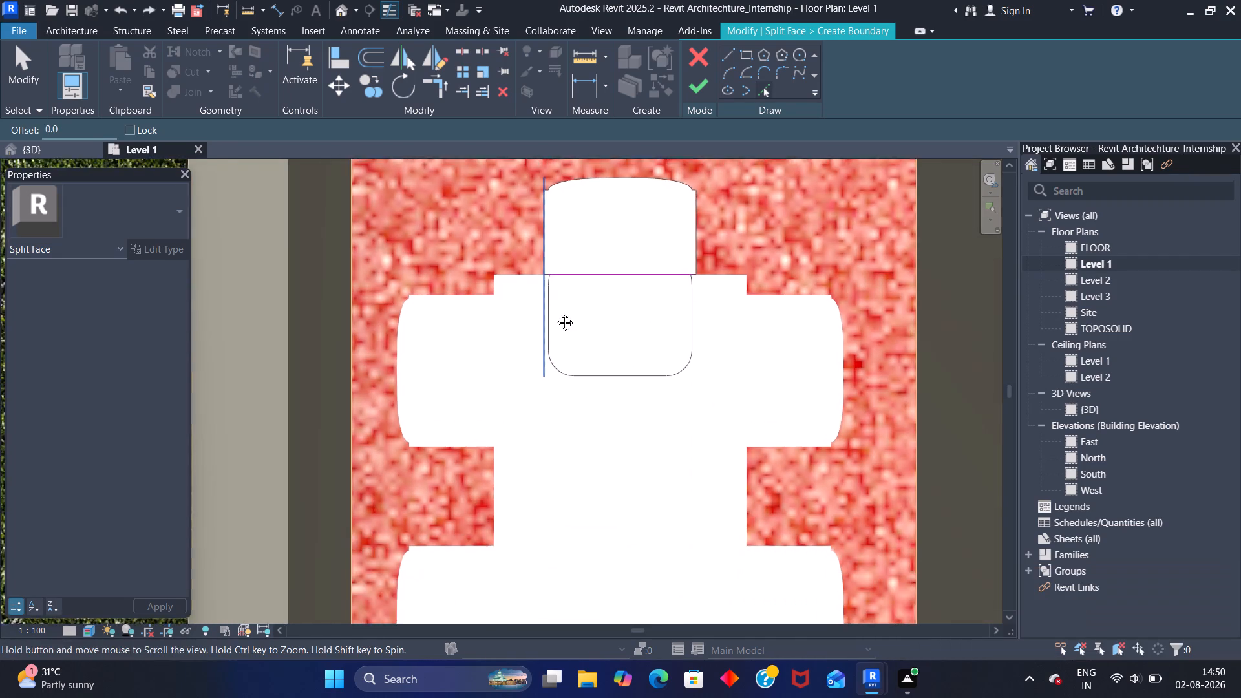
middle_click_drag(555, 313, 558, 269)
left_click(503, 392)
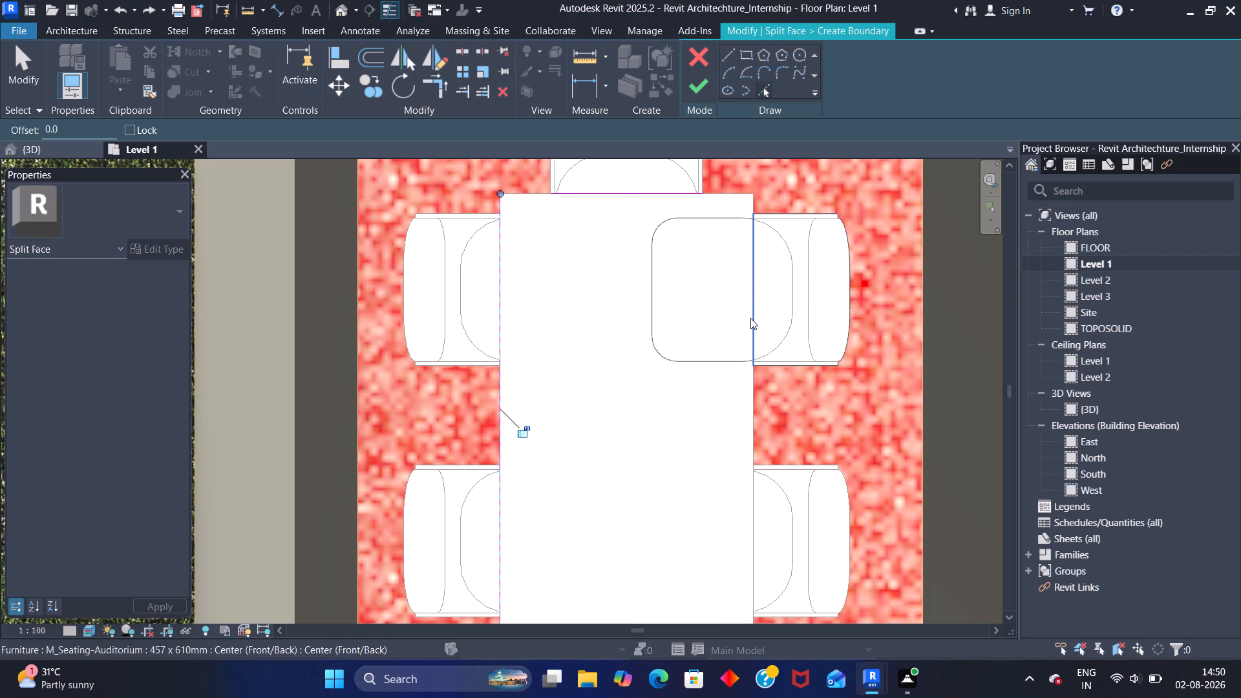
left_click(755, 397)
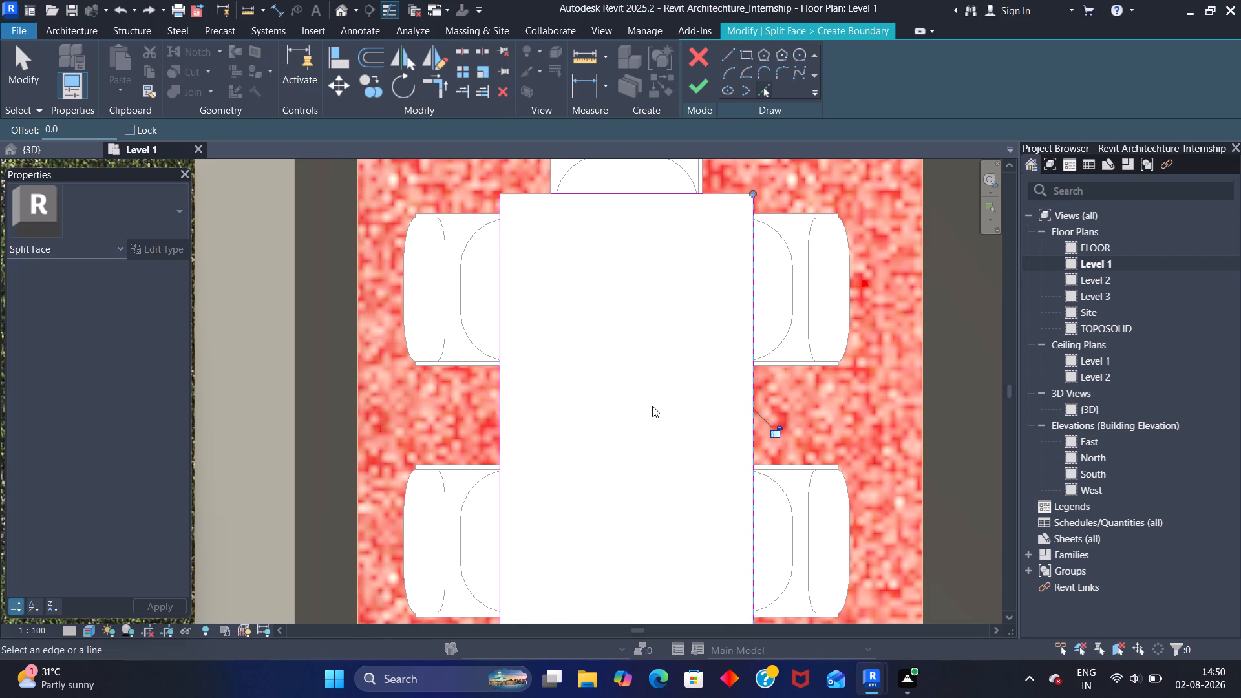
scroll(653, 406, "down", 1)
middle_click_drag(652, 418, 640, 252)
middle_click_drag(622, 434, 622, 420)
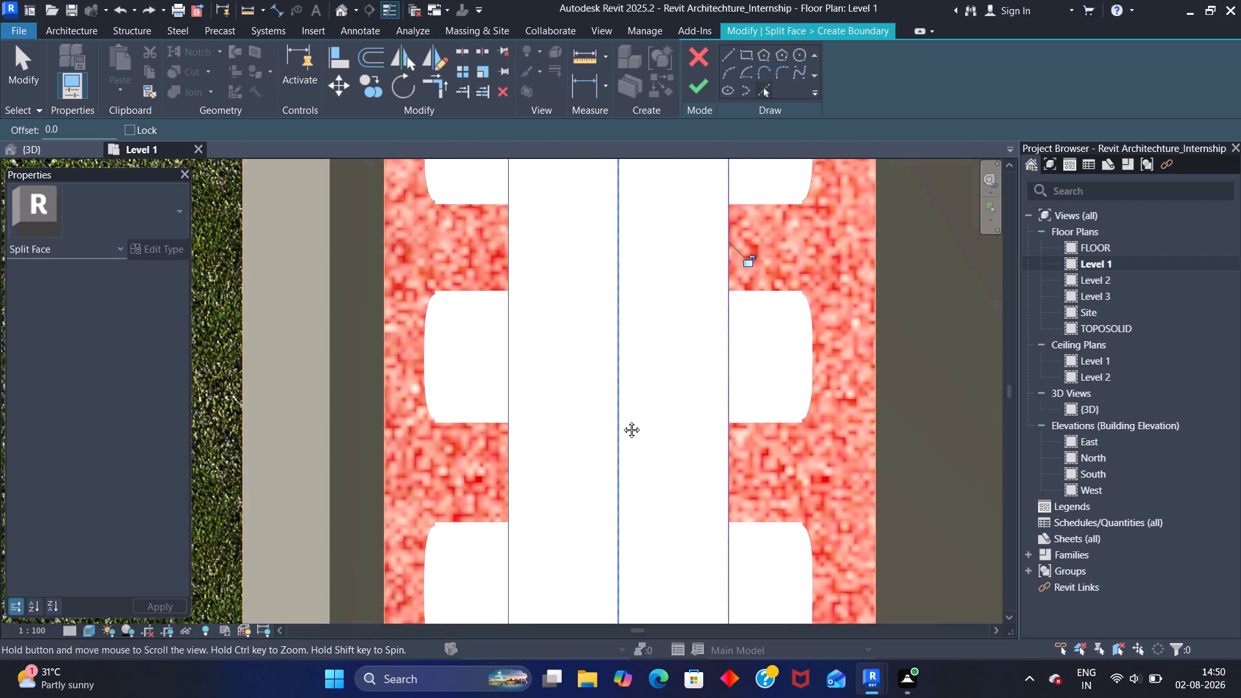
middle_click_drag(622, 420, 639, 160)
left_click(551, 393)
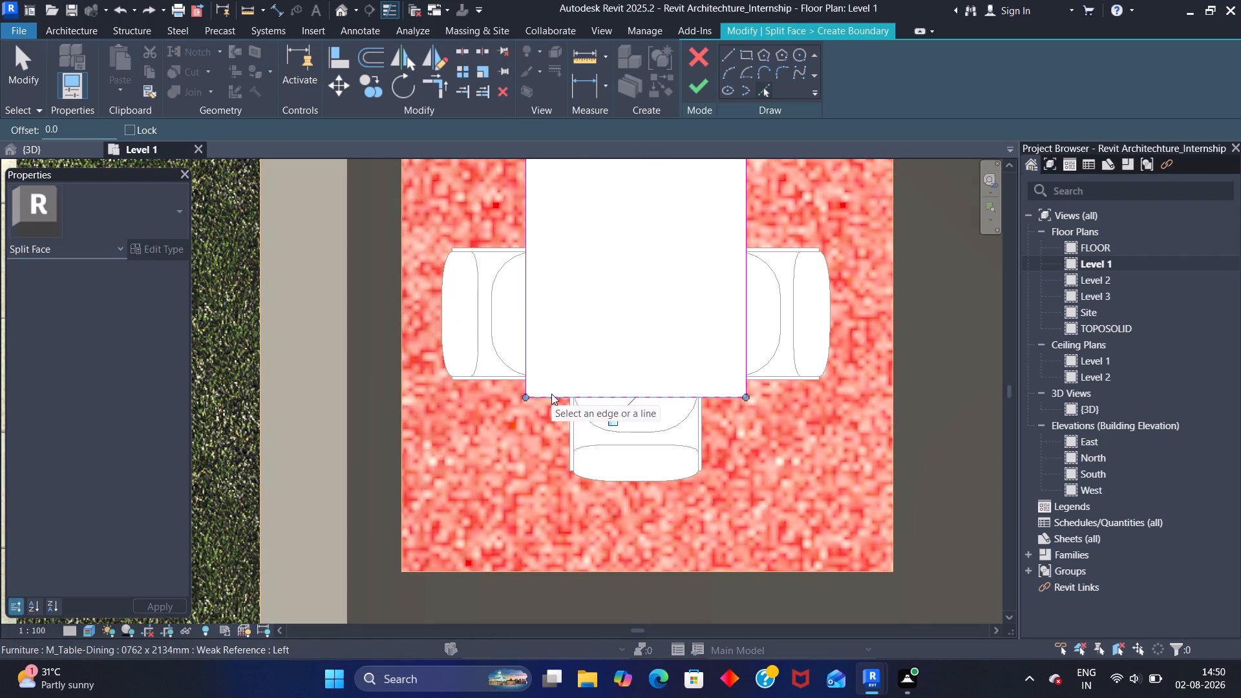
Close the split boundary along the table's upper short edge with two lines about 152 mm long, joining each corner to the head chair's line.
middle_click_drag(596, 252, 588, 273)
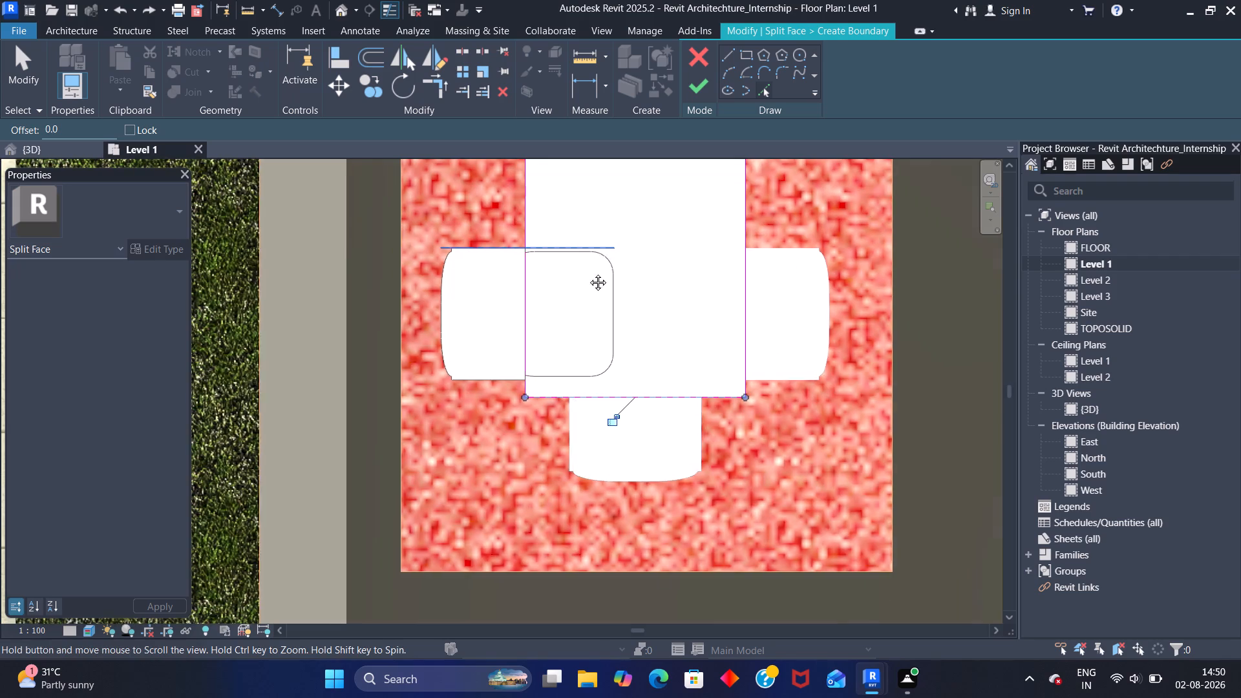
middle_click_drag(588, 273, 534, 481)
middle_click_drag(549, 249, 528, 440)
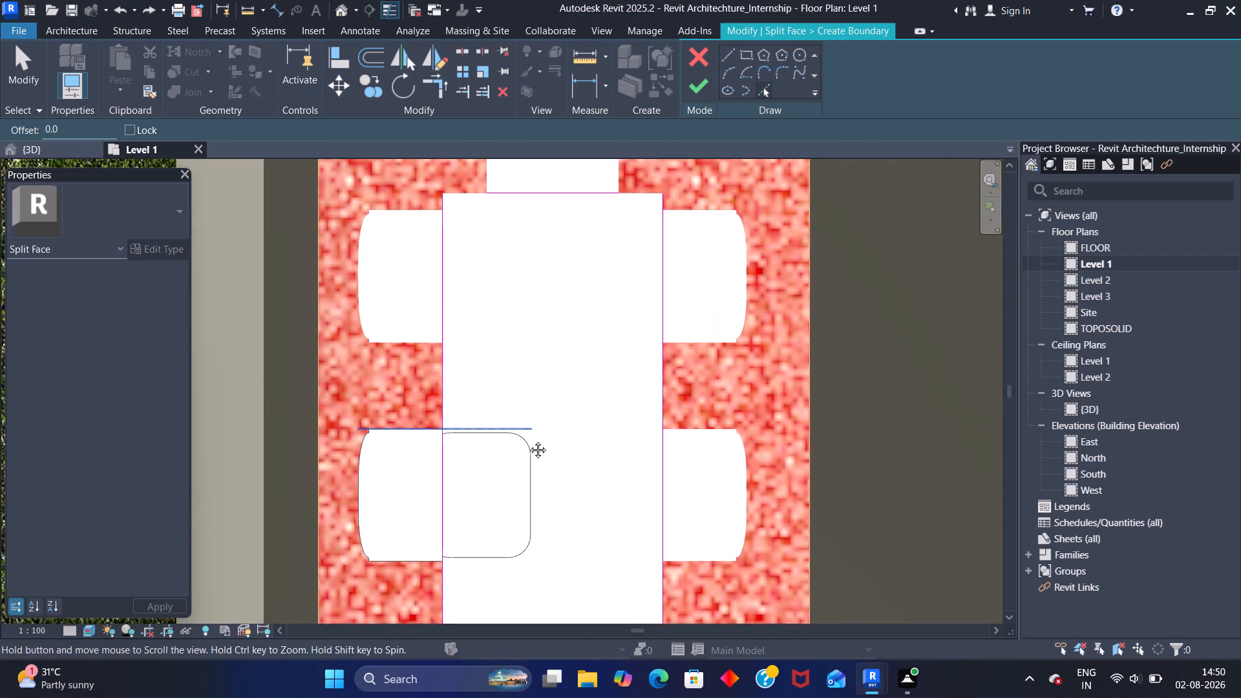
middle_click_drag(528, 440, 527, 452)
scroll(527, 453, "down", 1)
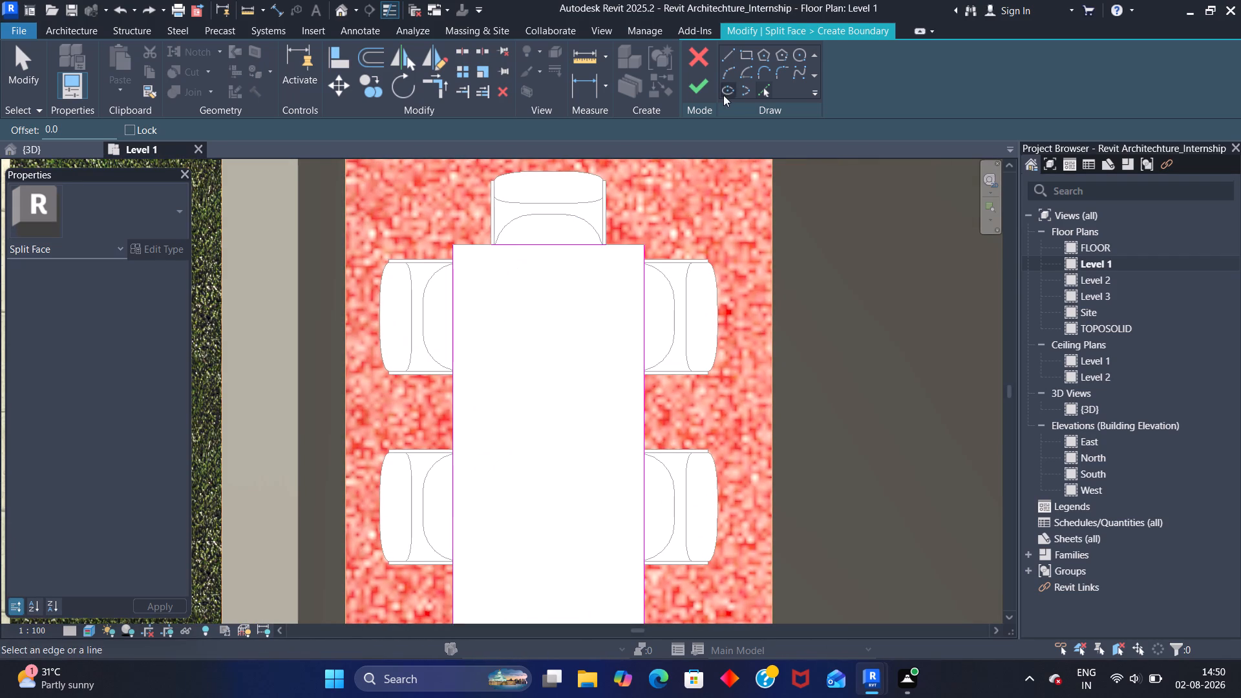
left_click(726, 48)
scroll(454, 277, "up", 5)
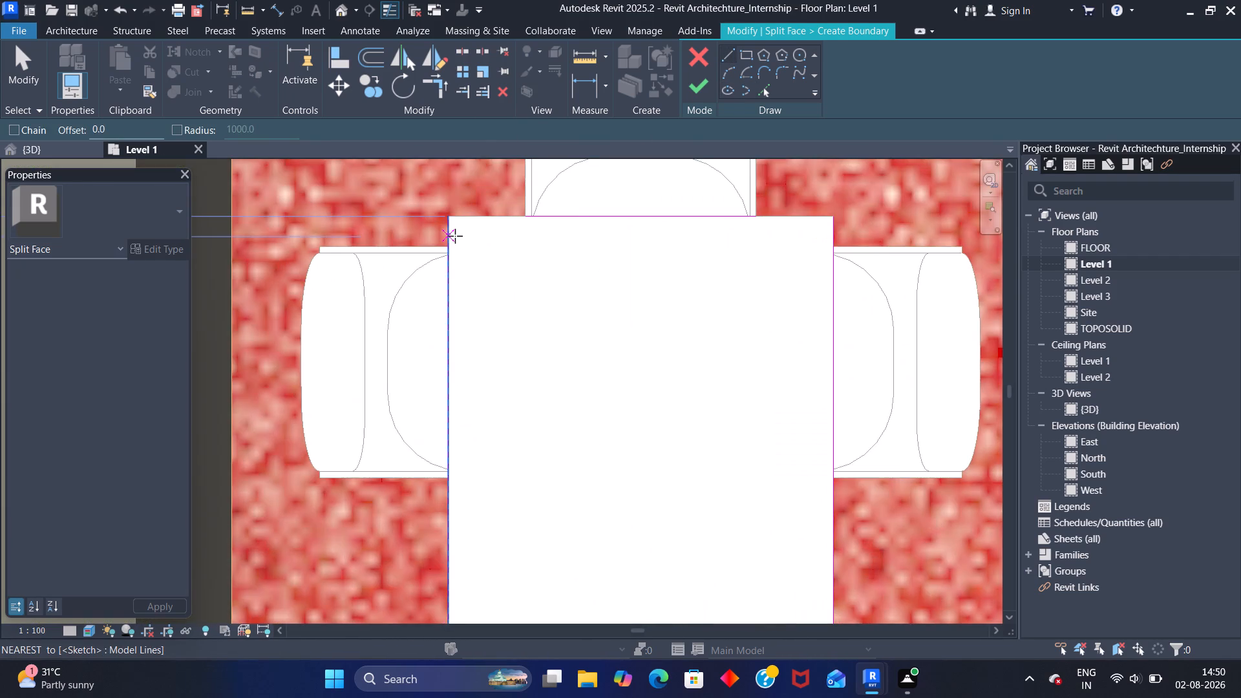
scroll(455, 233, "up", 1)
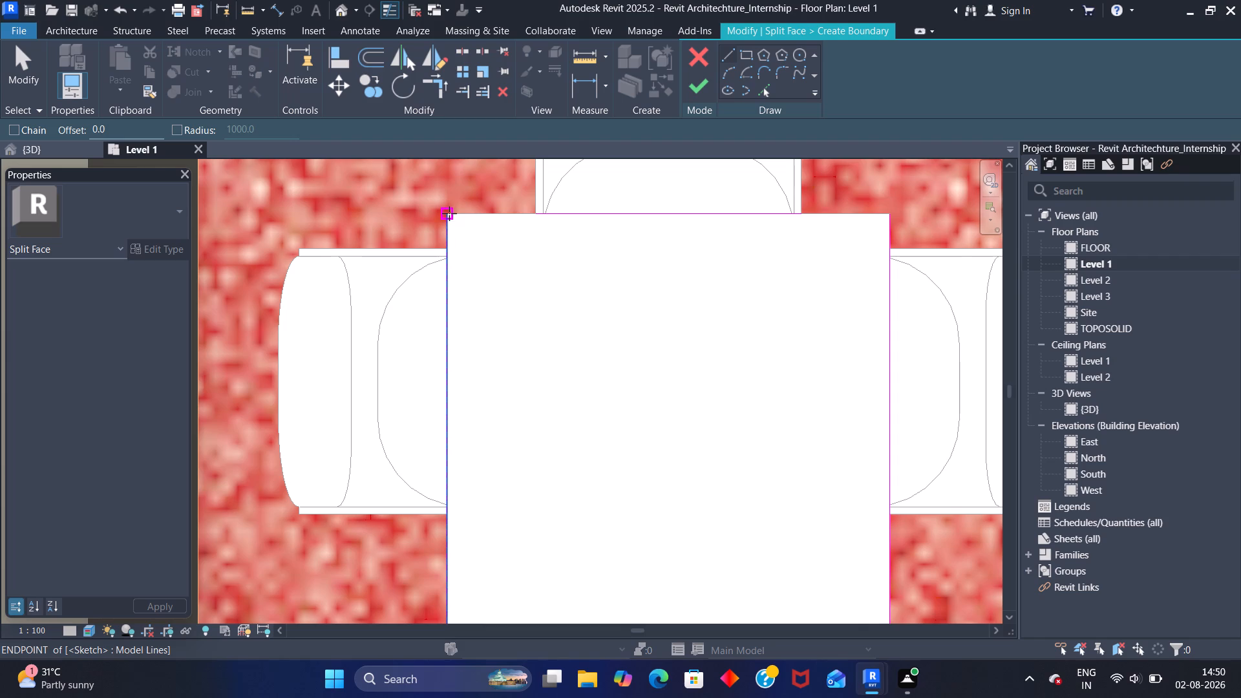
left_click(450, 214)
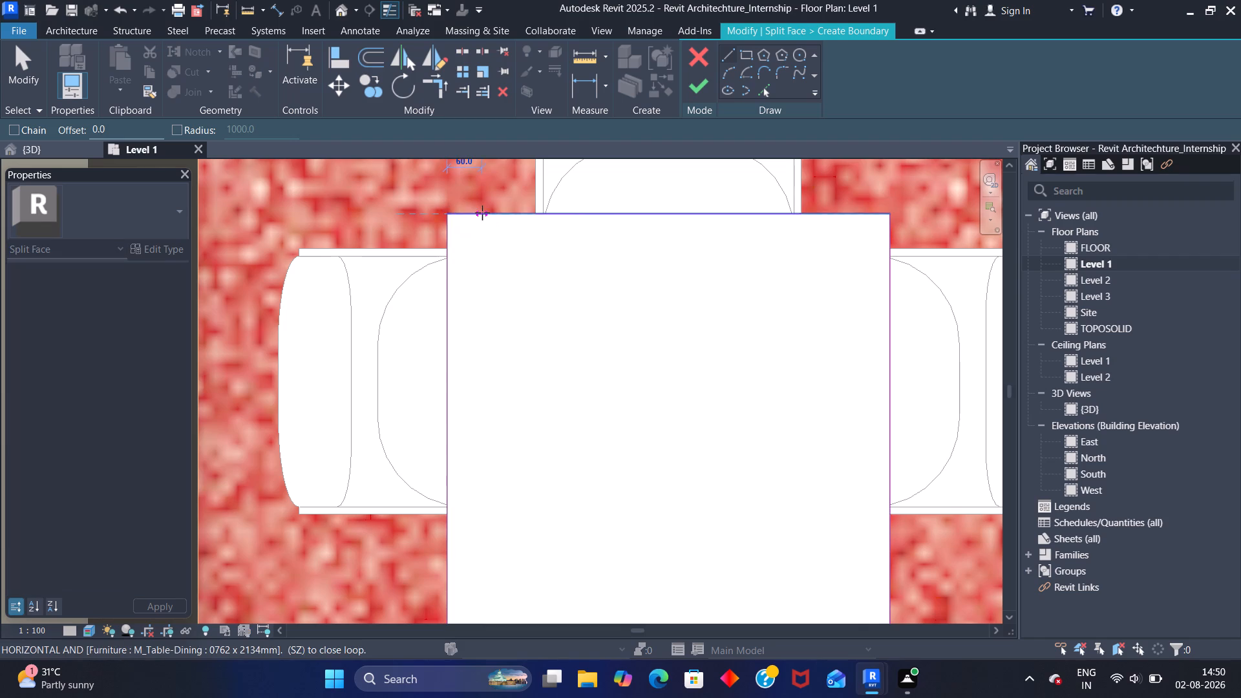
left_click(535, 213)
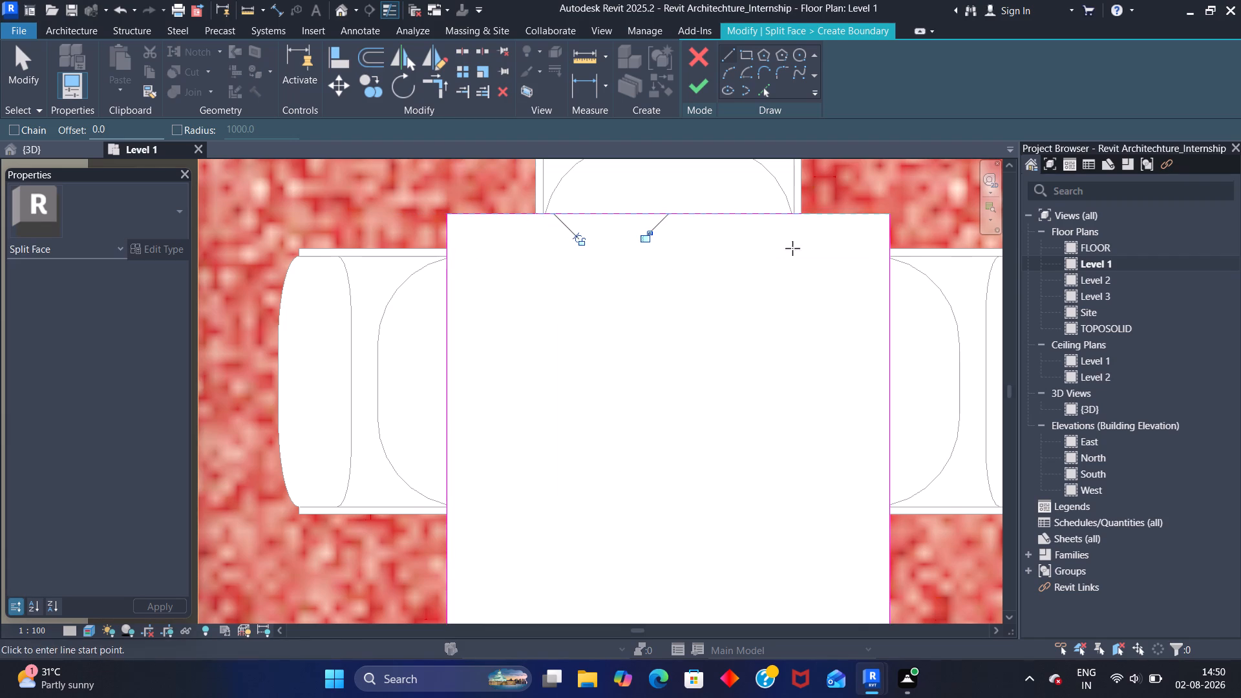
left_click(803, 214)
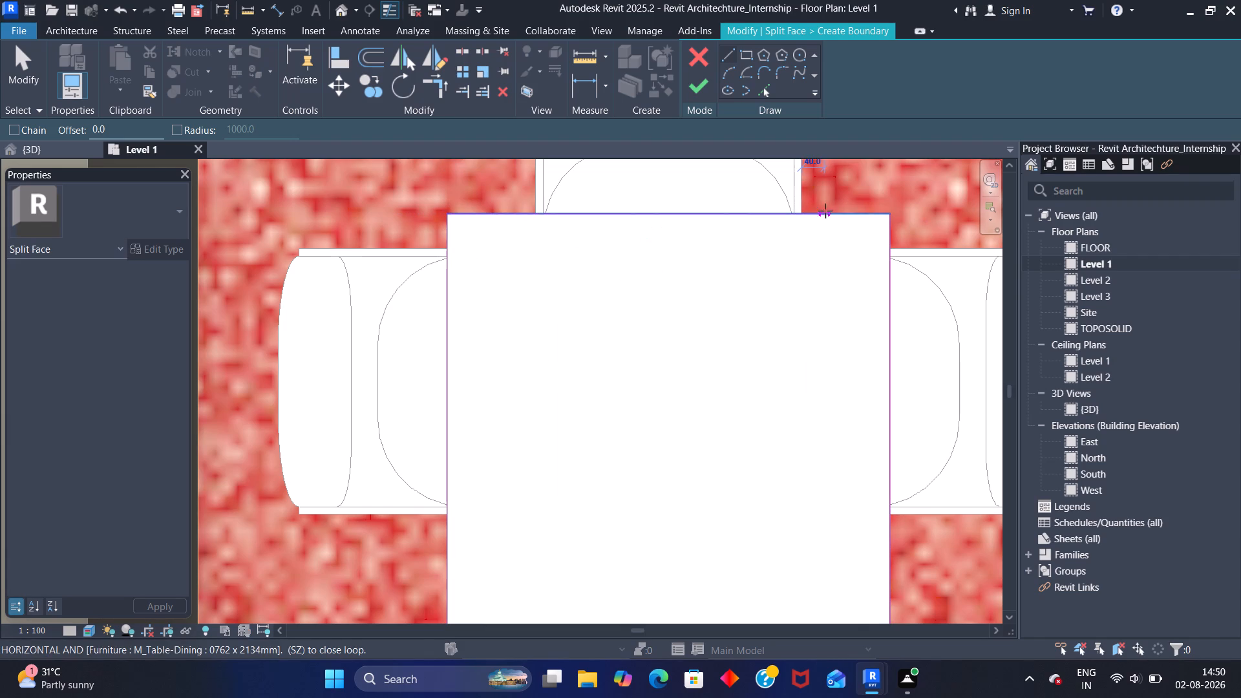
left_click(889, 215)
scroll(674, 345, "down", 4)
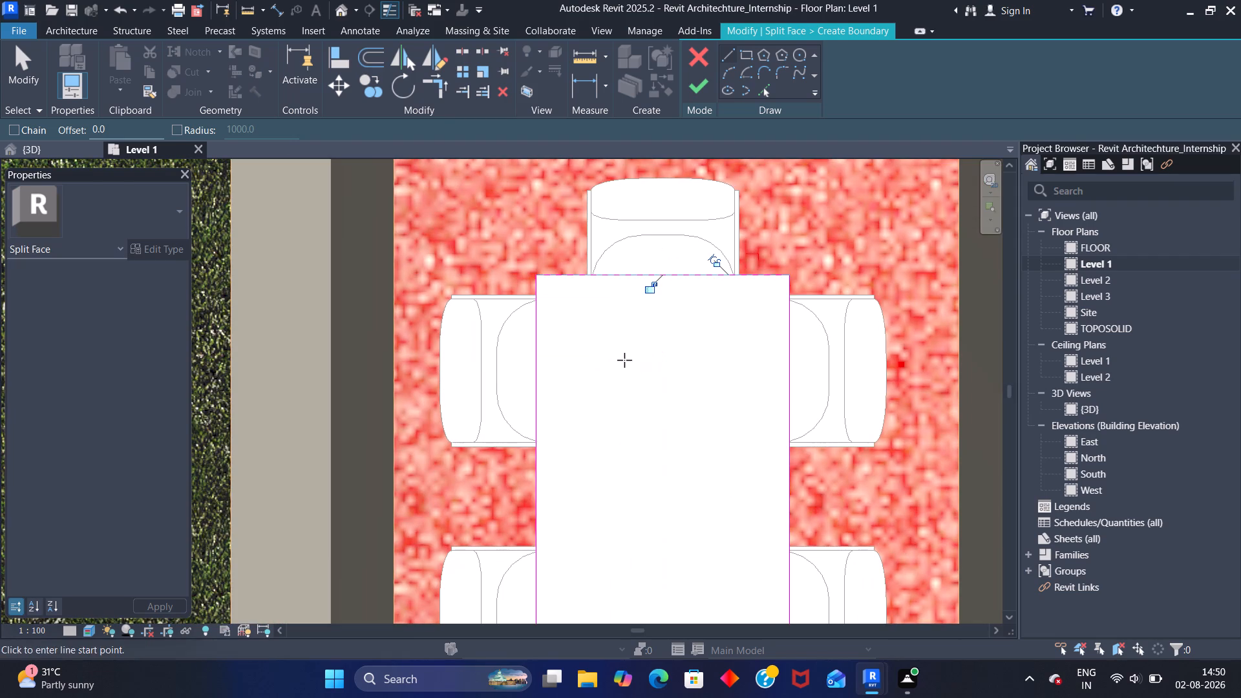
middle_click_drag(615, 386, 566, 288)
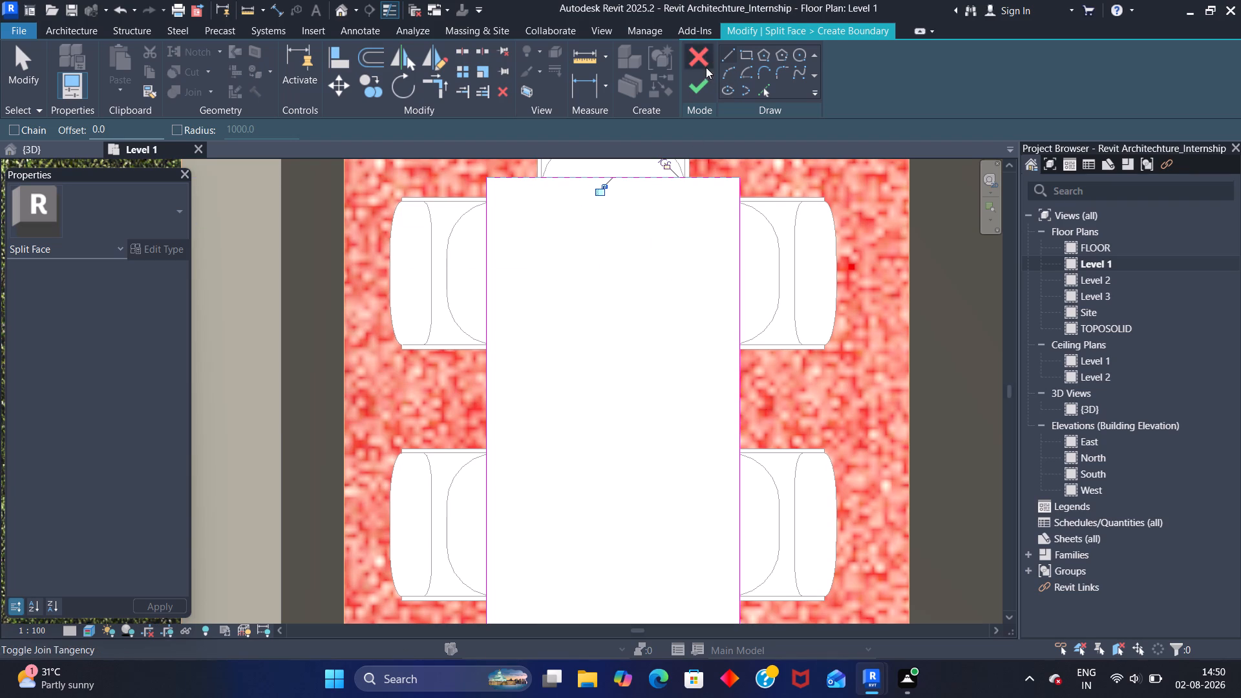
Finish the split face boundary beneath the dining table.
left_click(705, 87)
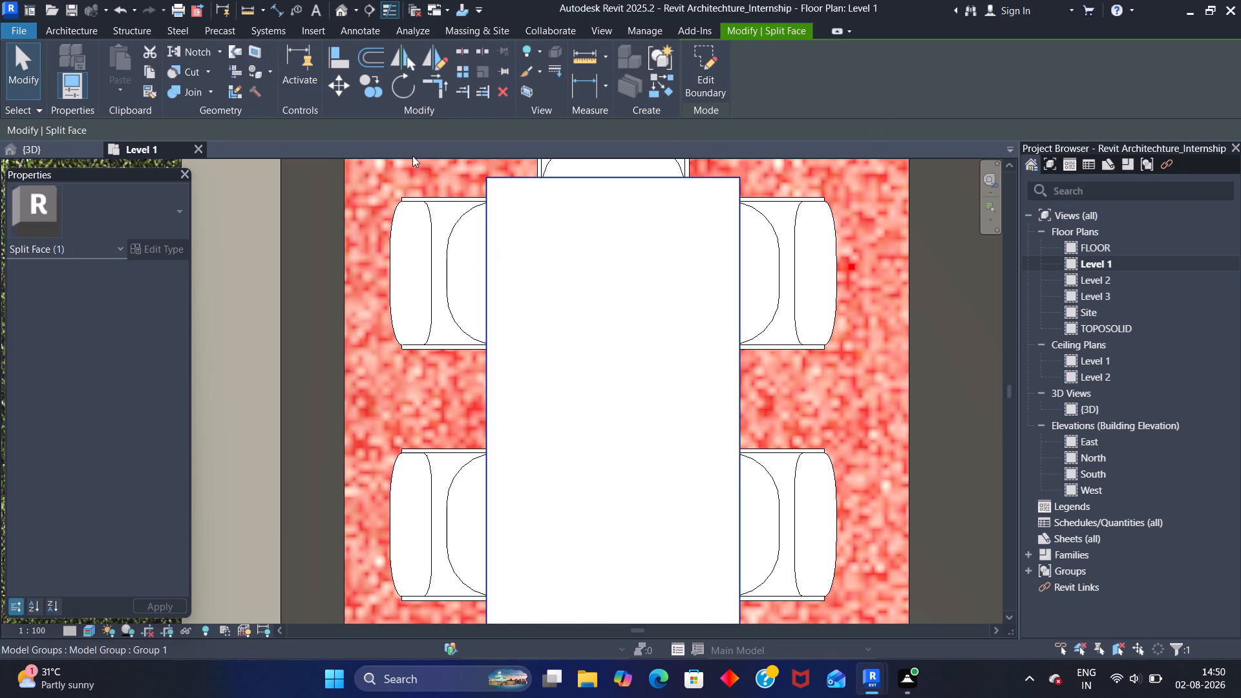
Search the paint materials for WOOD and paint the floor region surrounding the dining table with Wood Planks.
left_click(255, 69)
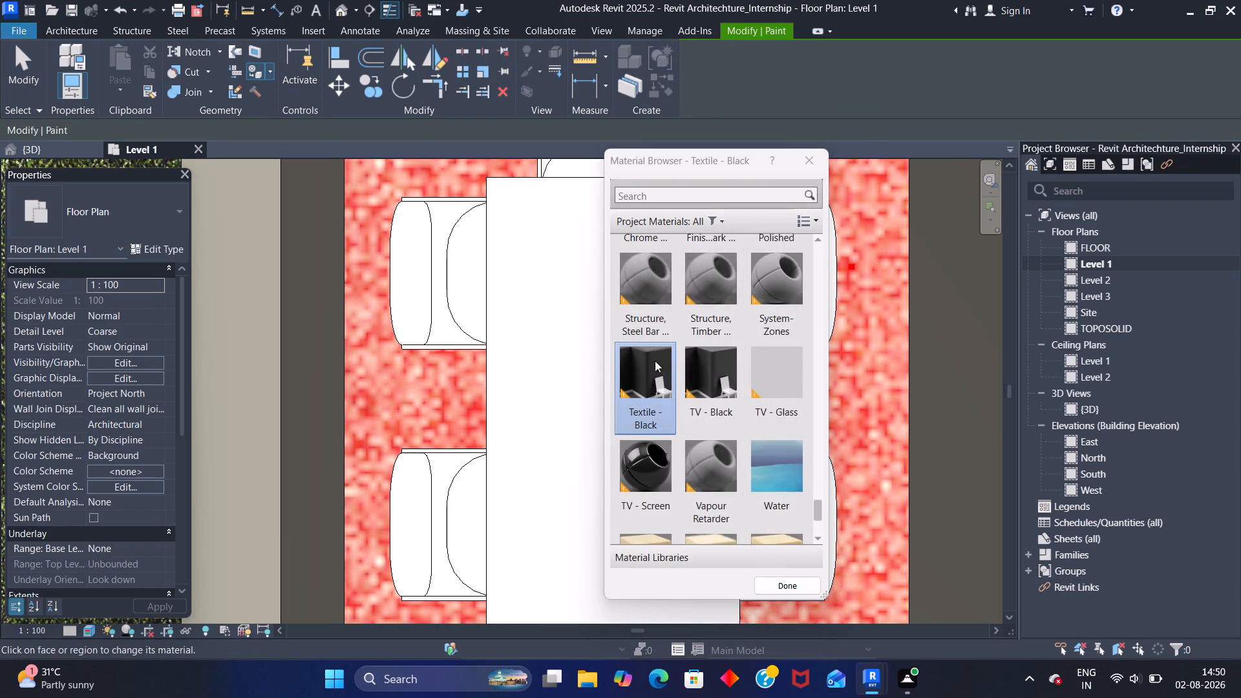
left_click(679, 192)
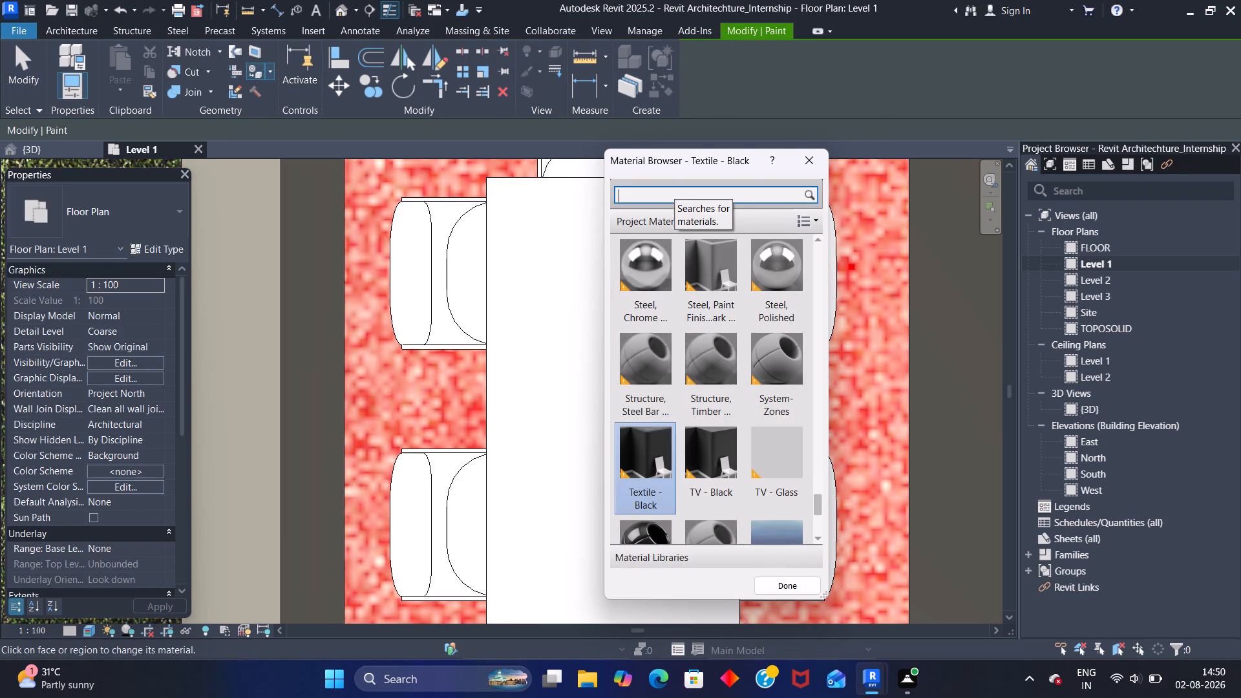
type("WOOD")
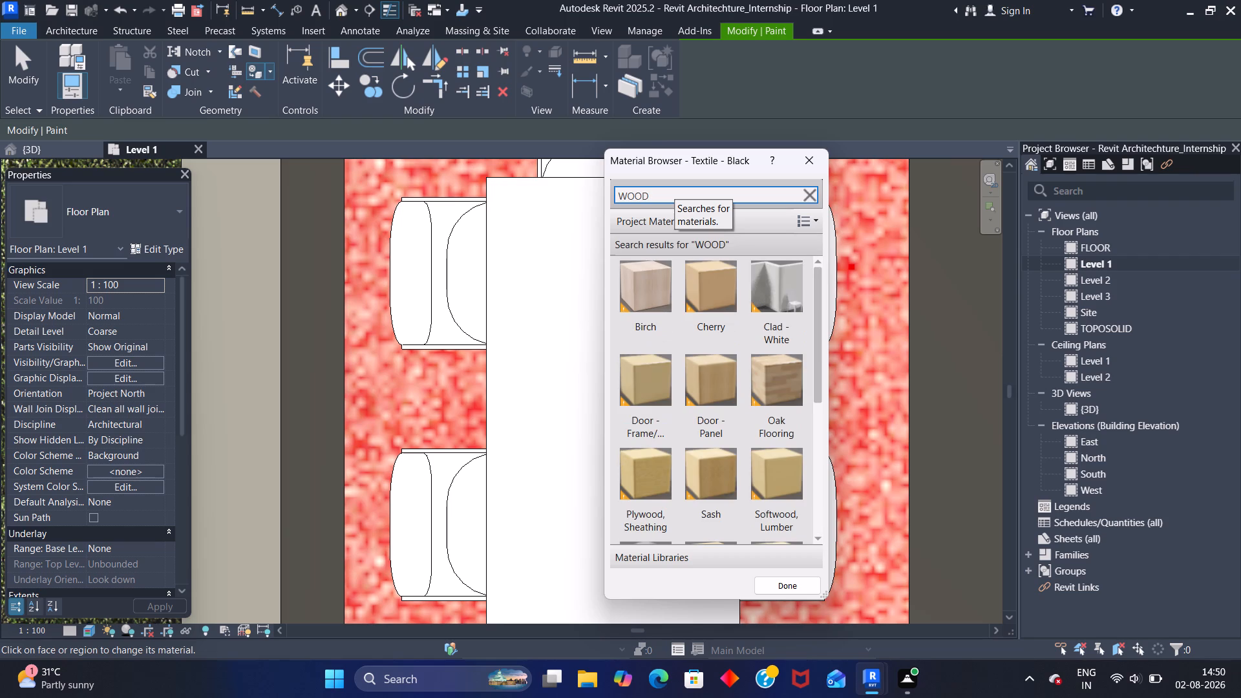
scroll(777, 399, "down", 2)
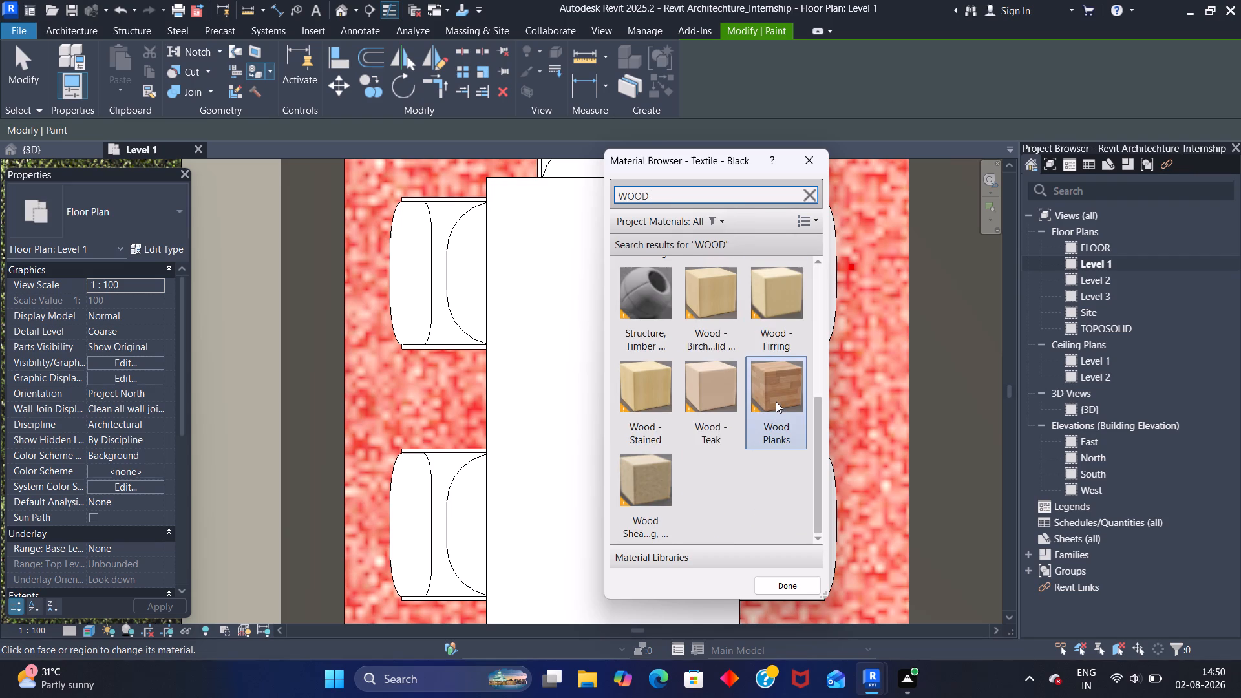
scroll(776, 401, "down", 3)
left_click(775, 403)
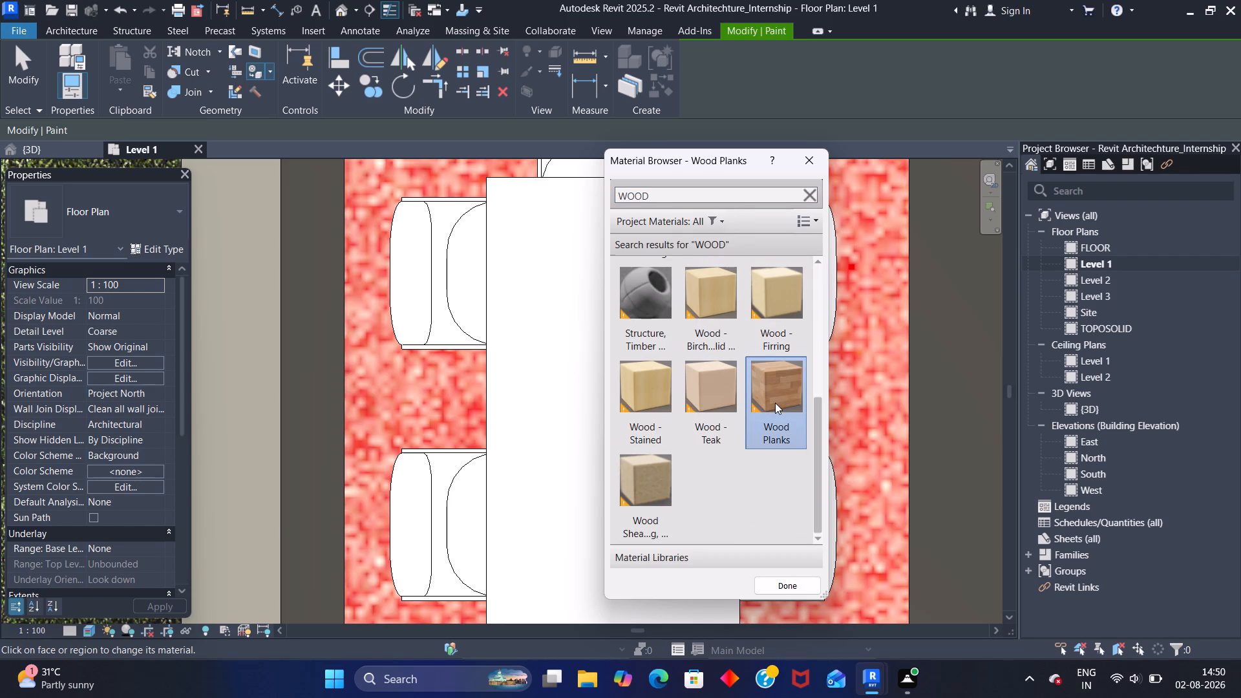
left_click(498, 306)
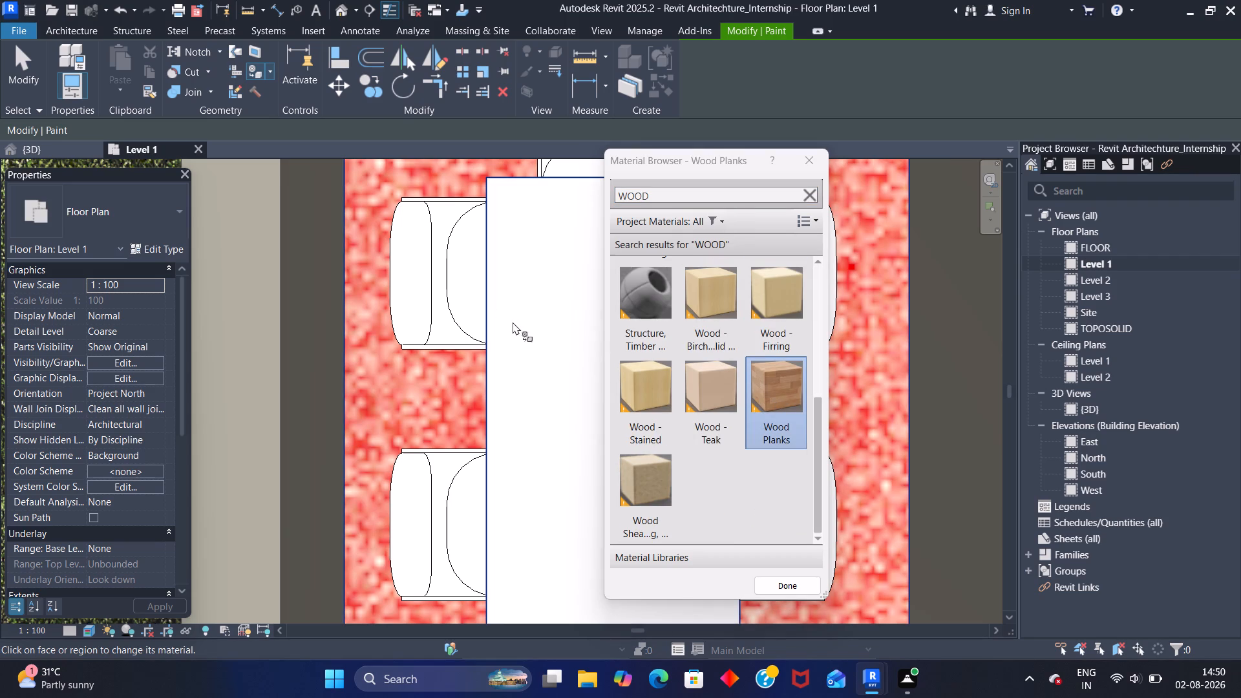
left_click(494, 179)
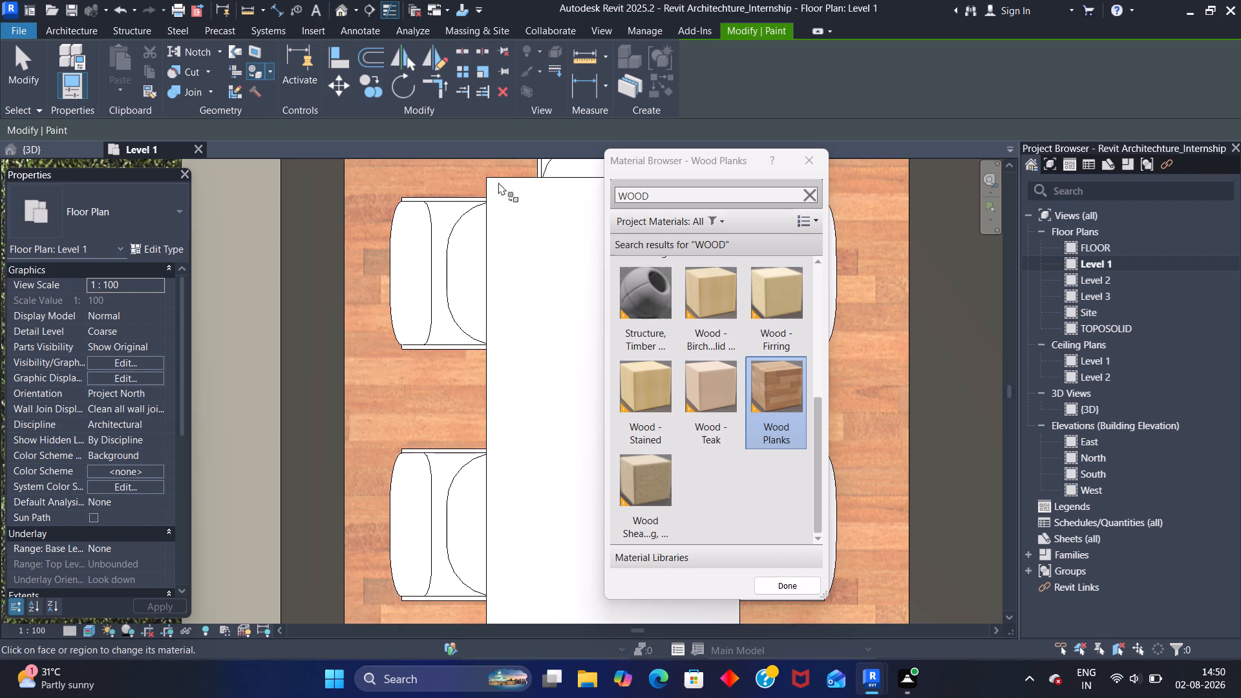
scroll(540, 256, "down", 1)
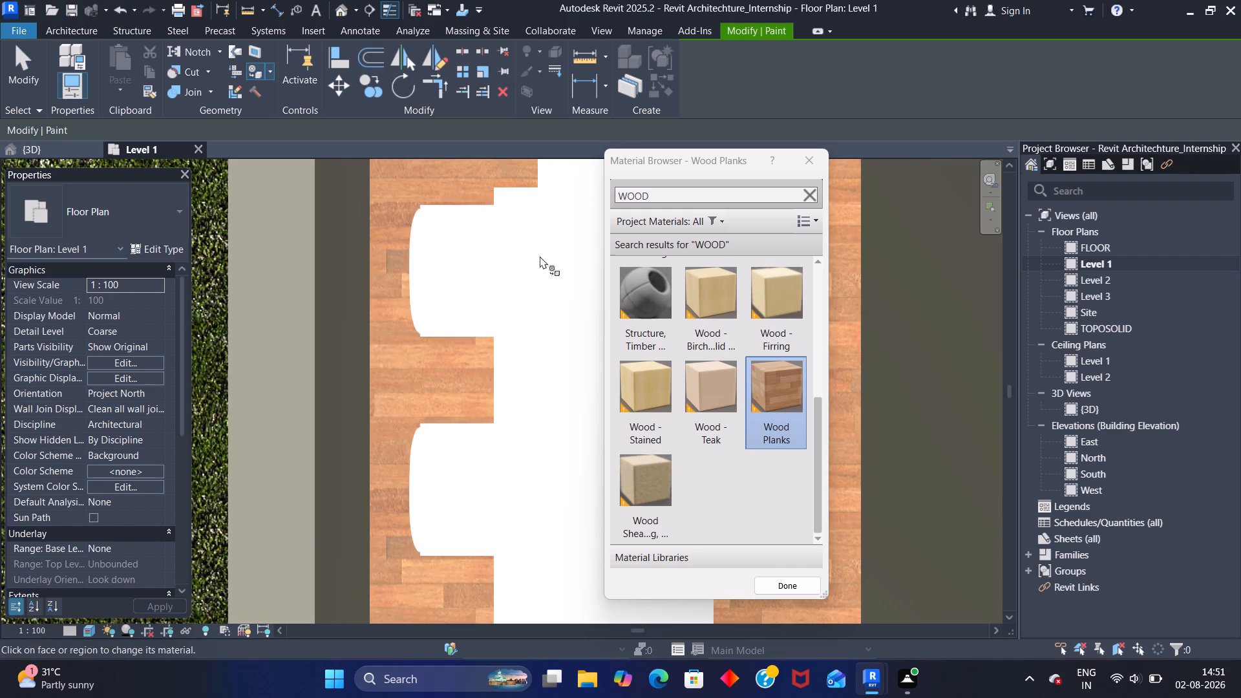
scroll(536, 271, "down", 2)
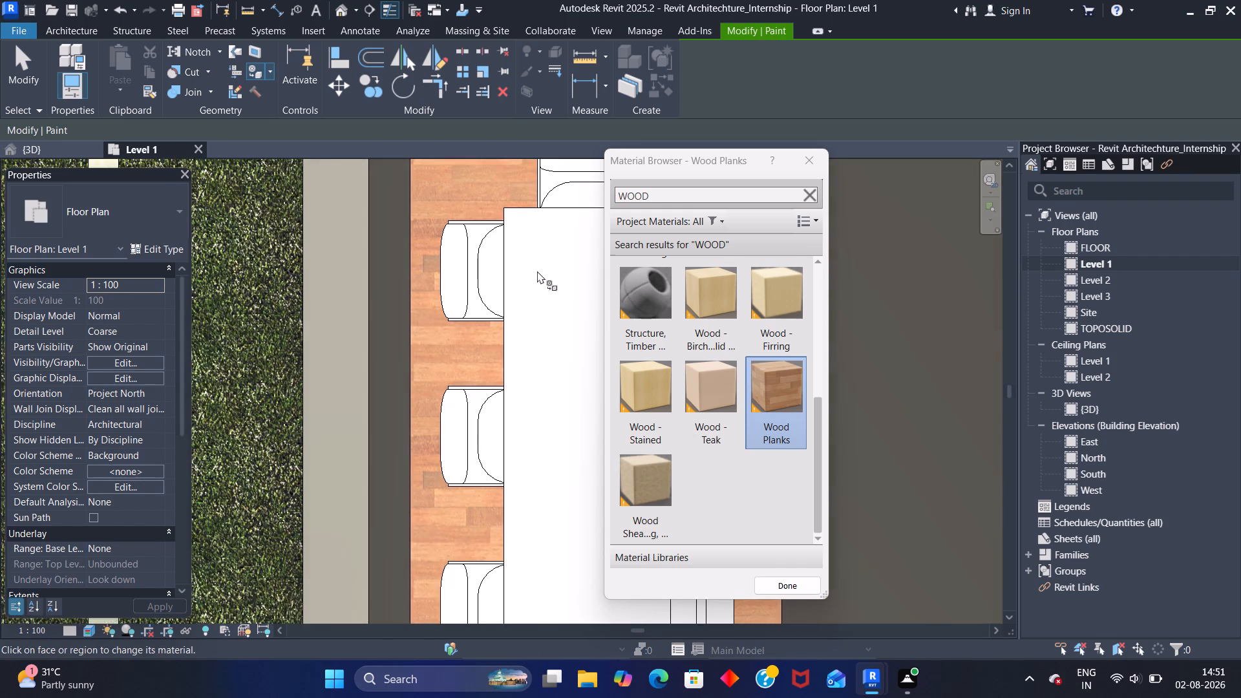
scroll(537, 271, "down", 4)
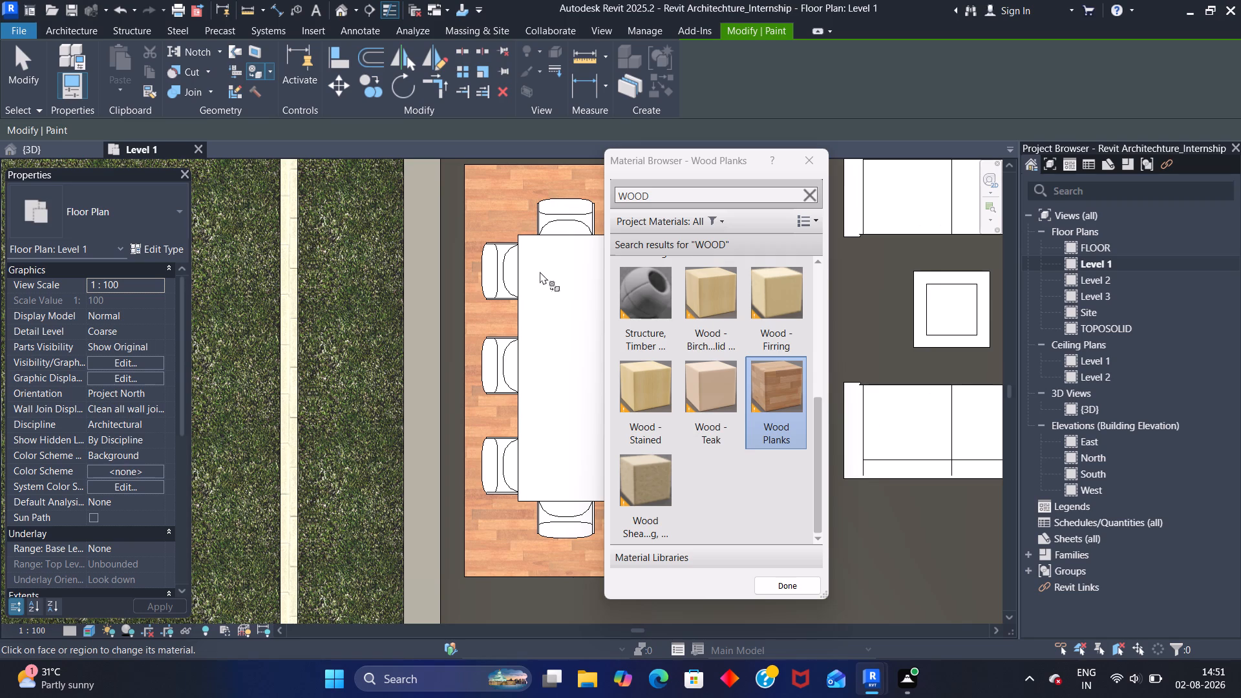
scroll(556, 338, "down", 1)
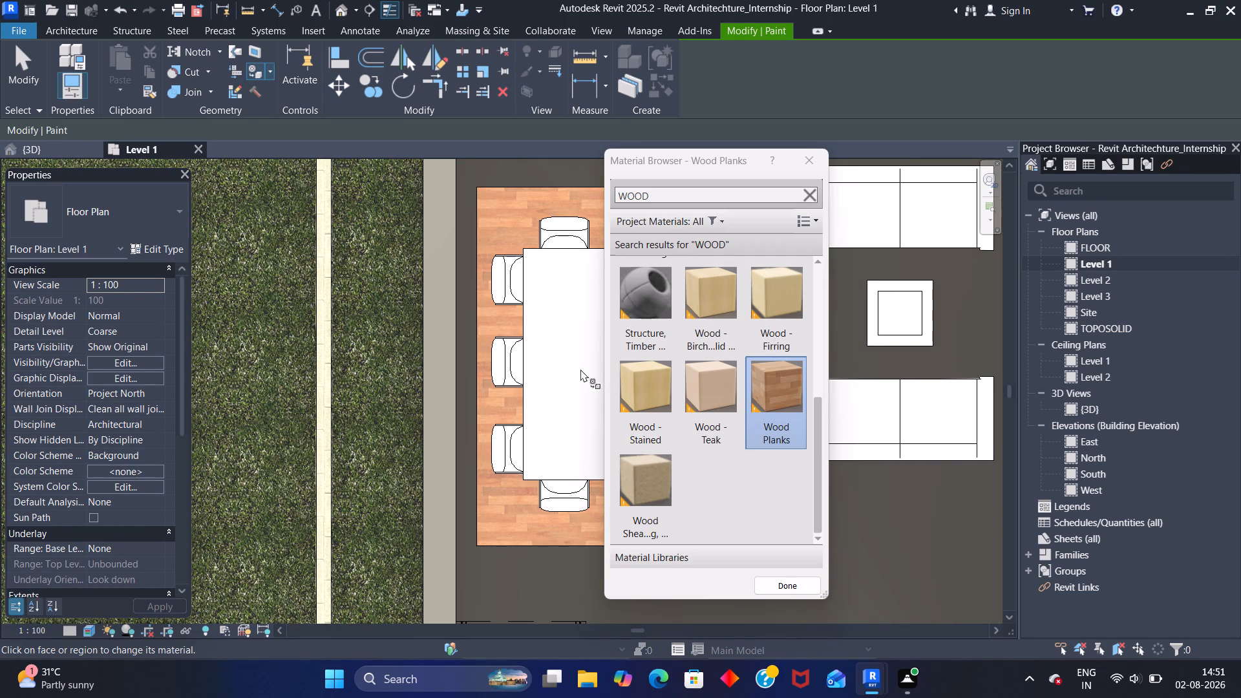
left_click(783, 587)
scroll(748, 430, "down", 3)
middle_click_drag(715, 375, 602, 340)
scroll(588, 369, "down", 1)
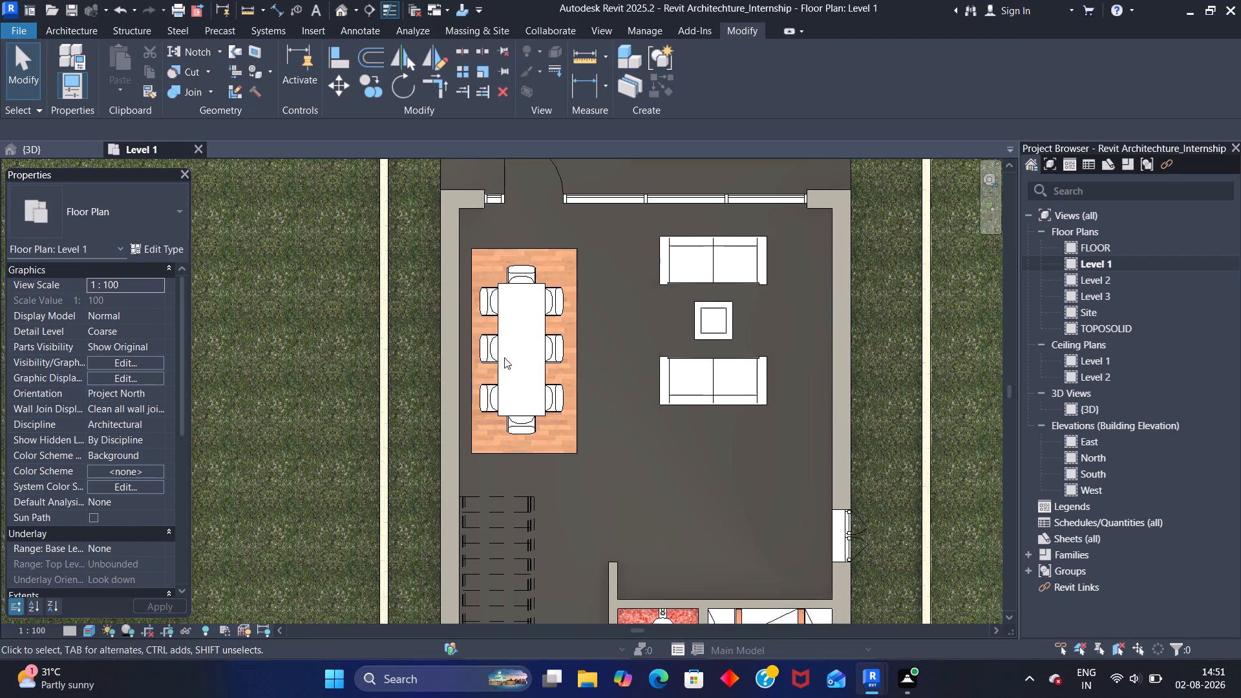
In the 3D view, temporarily hide the Generic - 300mm ground-floor side wall that holds the window beside the living area.
left_click(41, 154)
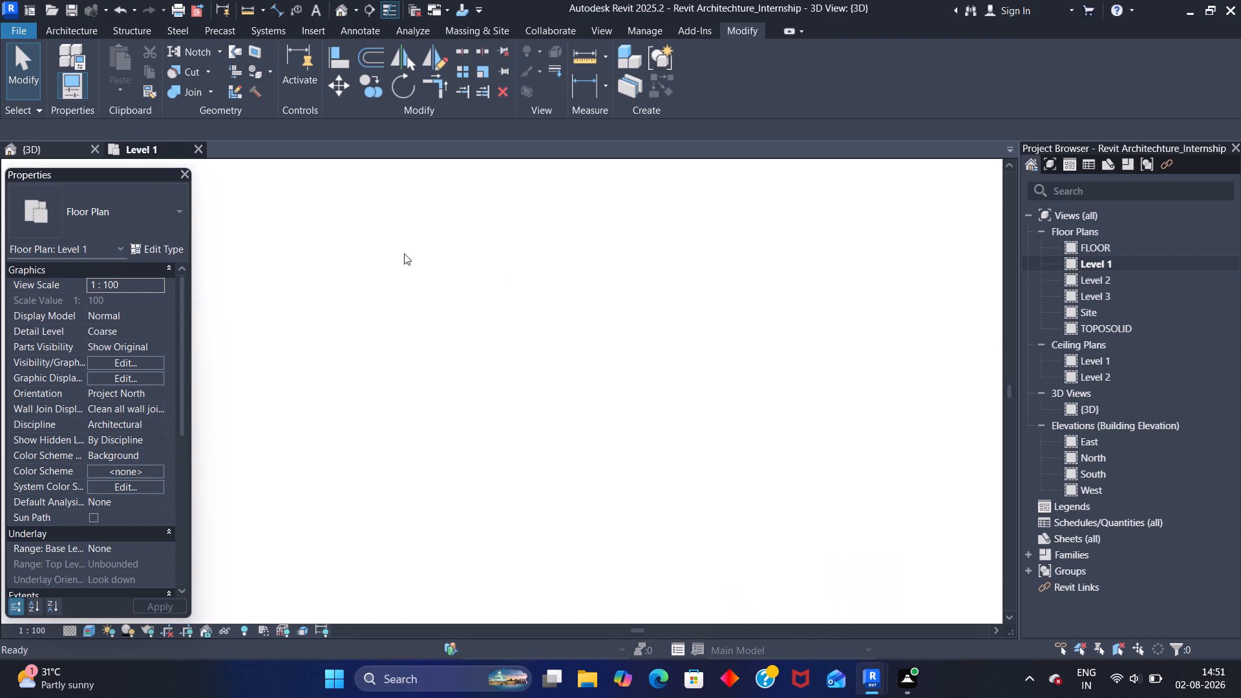
scroll(500, 389, "up", 8)
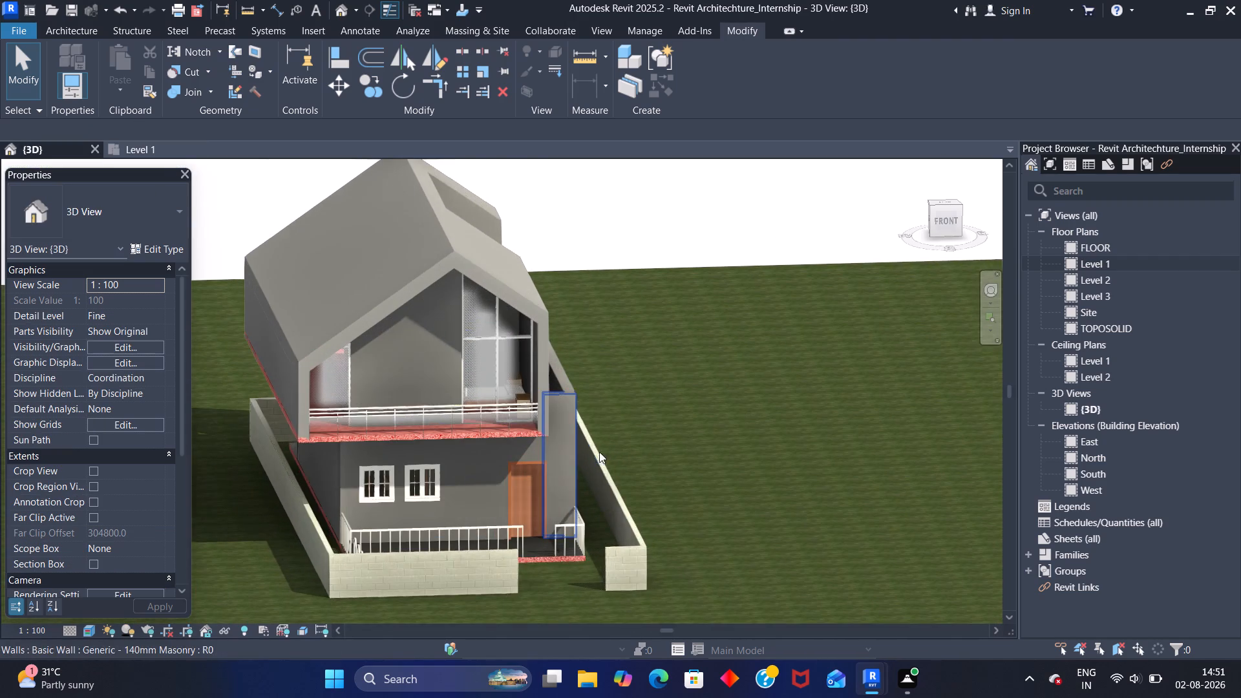
middle_click_drag(664, 454, 582, 454, "shift")
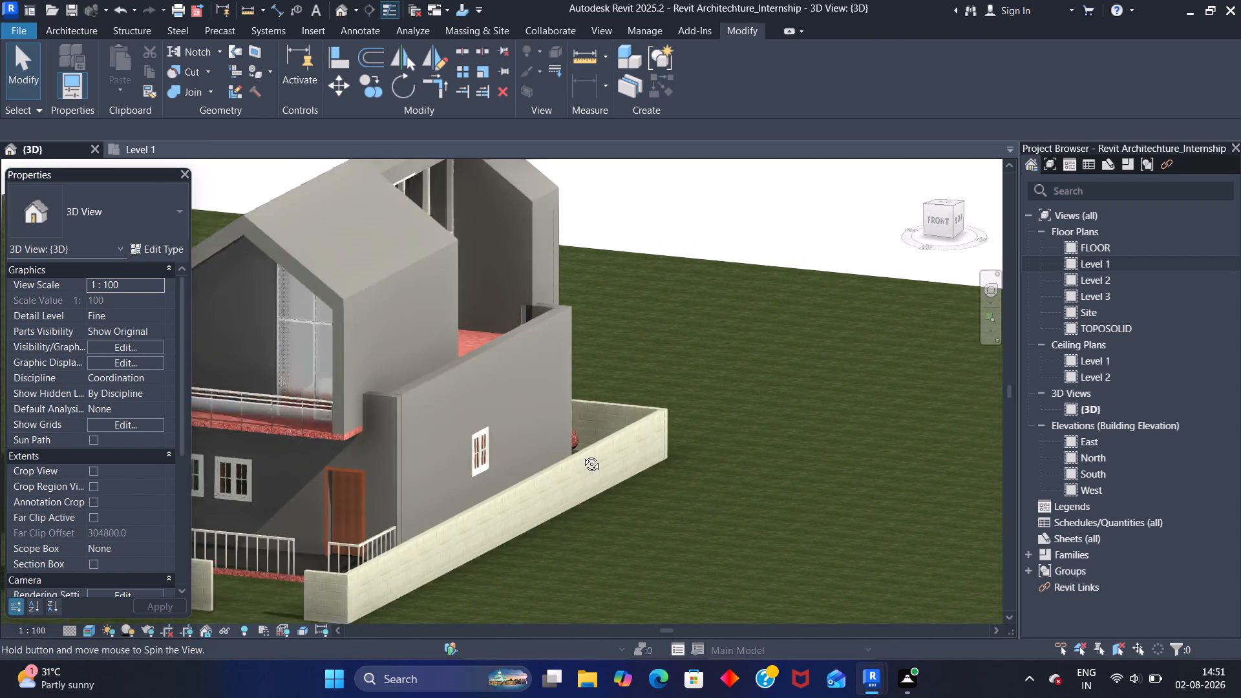
middle_click_drag(582, 454, 563, 450, "shift")
scroll(553, 443, "up", 1)
left_click(483, 321)
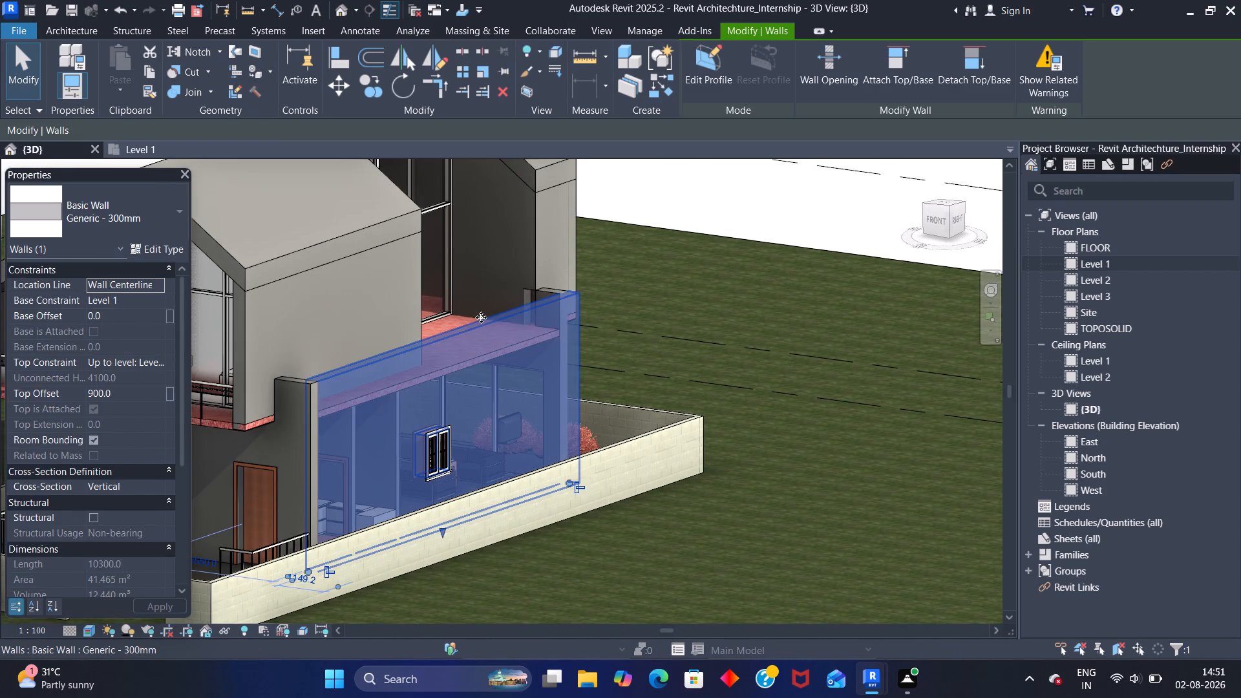
type("HH")
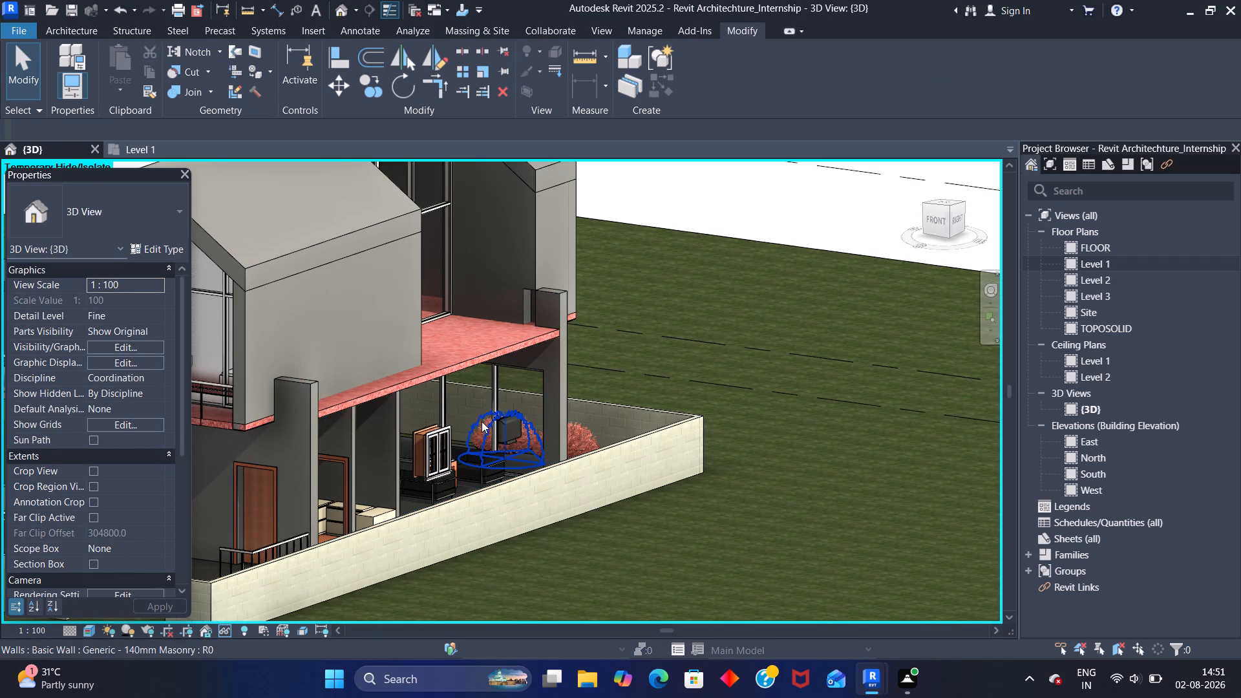
Examine the painted floor regions around and beneath the dining set in 3D, through the open side and the rear glazing.
scroll(483, 429, "up", 5)
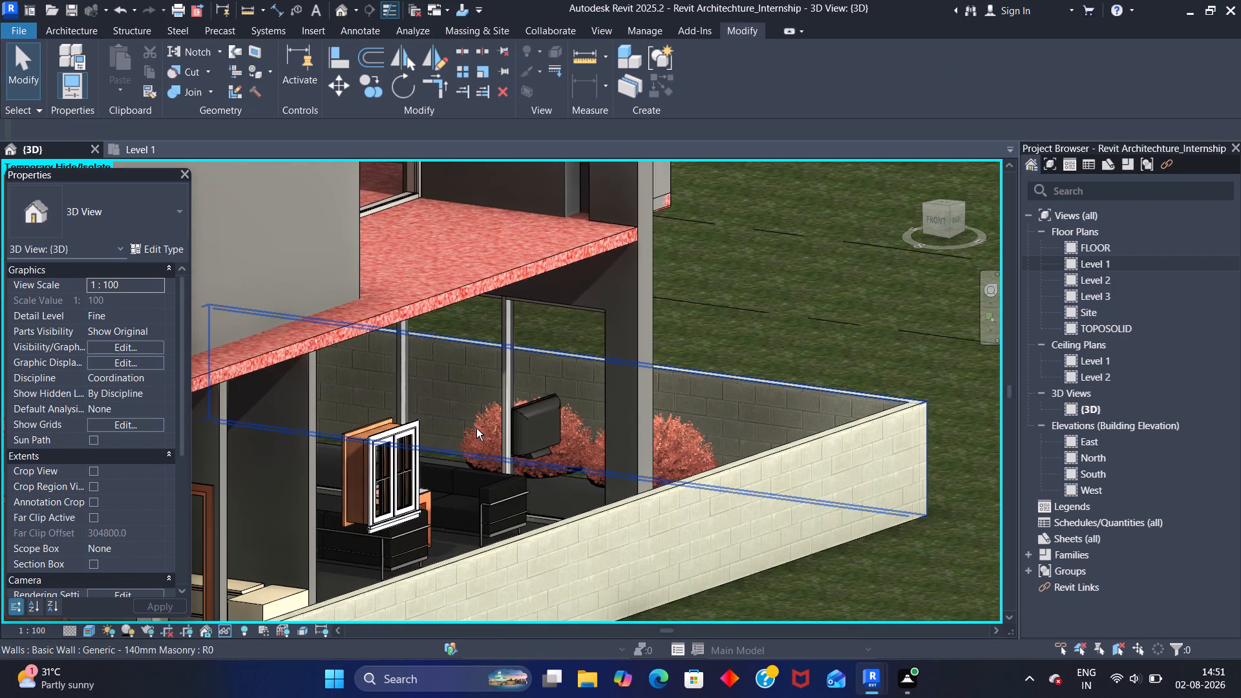
middle_click_drag(476, 428, 448, 422, "shift")
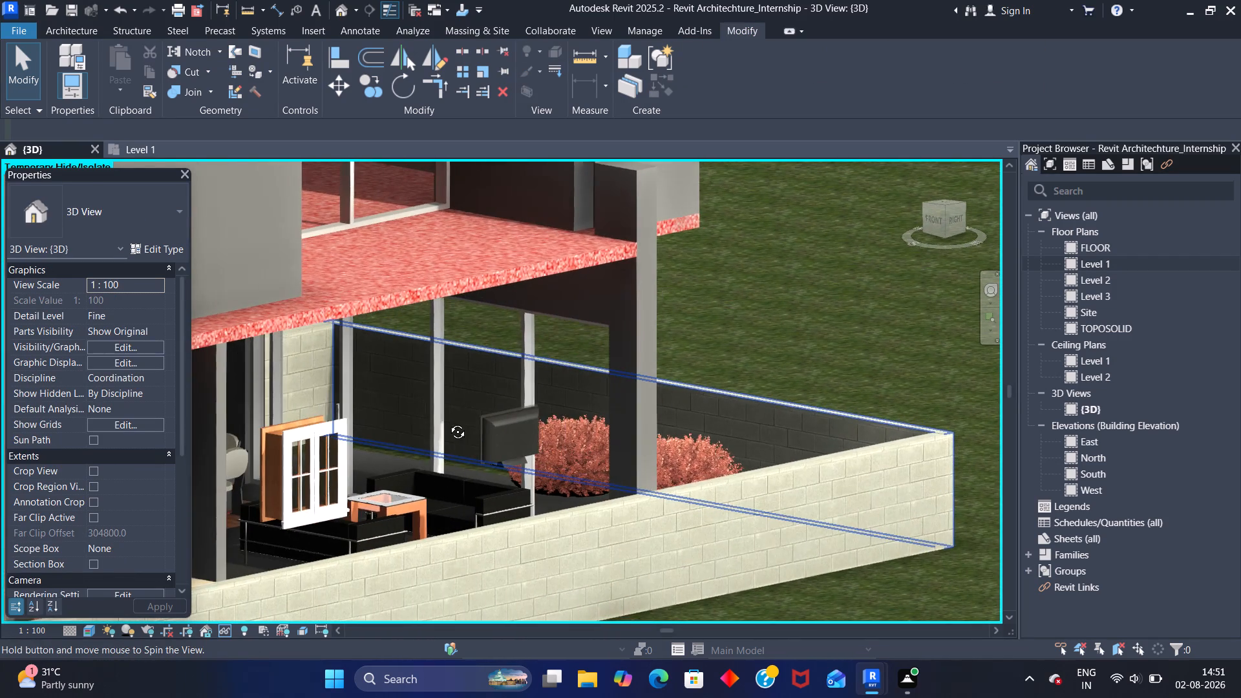
middle_click_drag(448, 422, 346, 467, "shift")
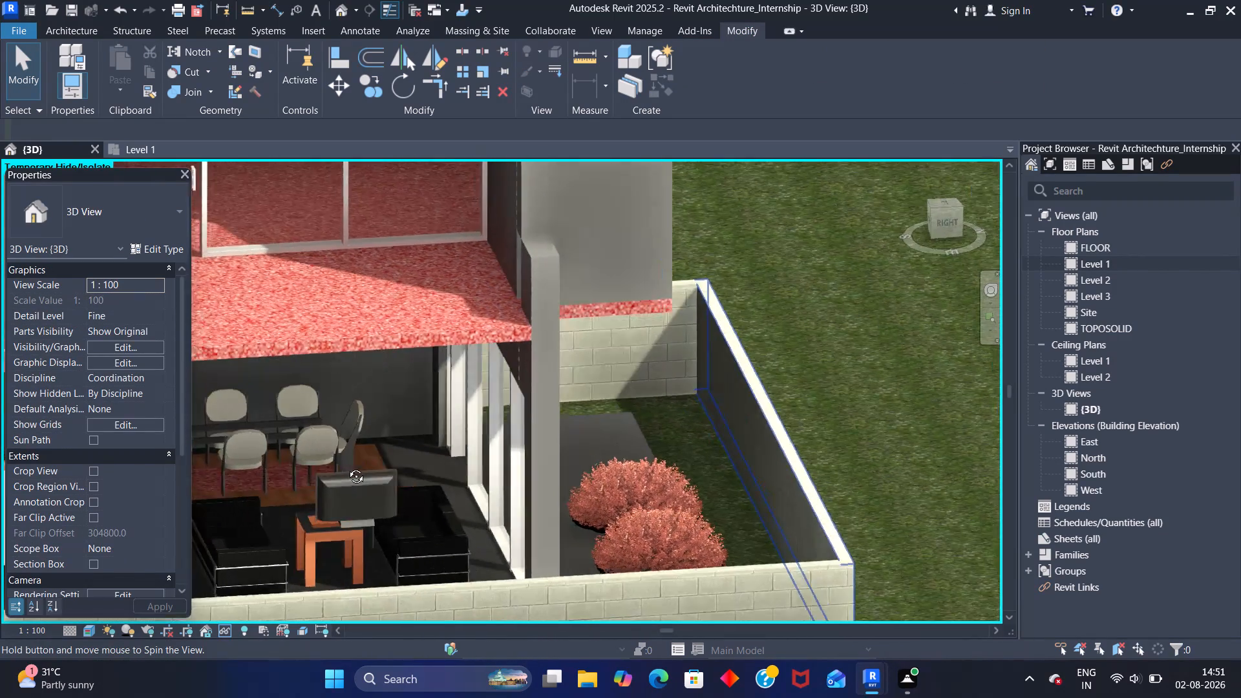
middle_click_drag(346, 467, 320, 469, "shift")
scroll(306, 437, "up", 6)
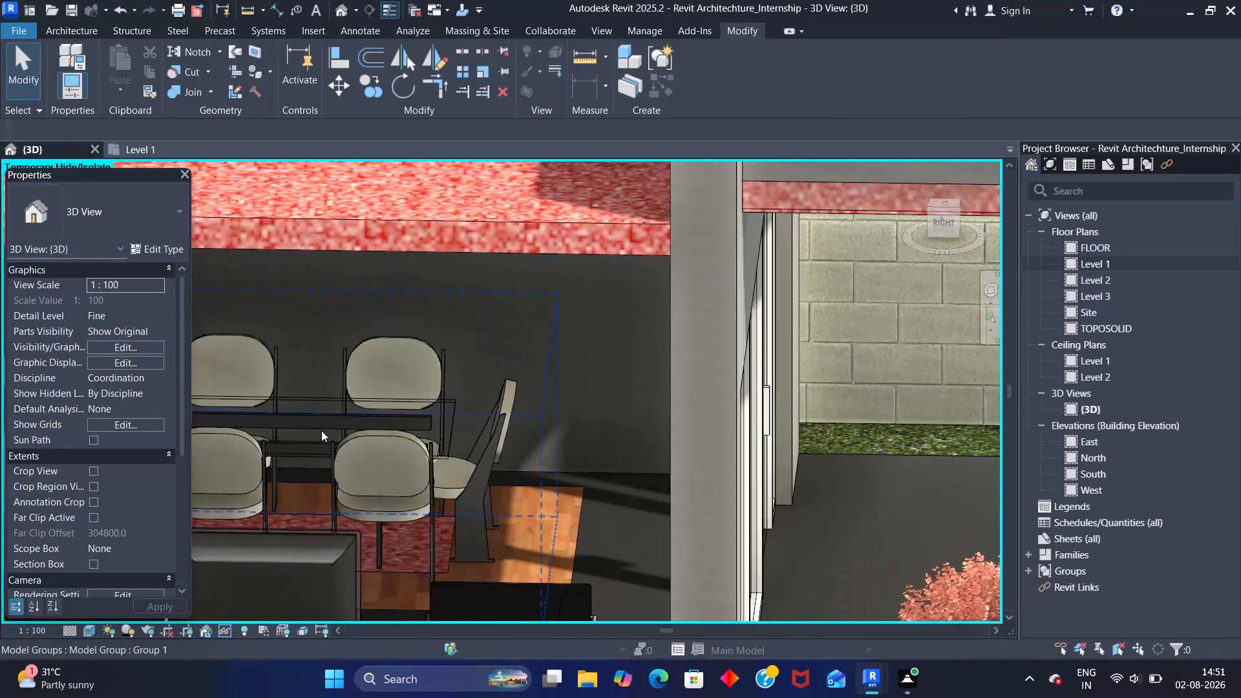
middle_click_drag(310, 441, 335, 424, "shift")
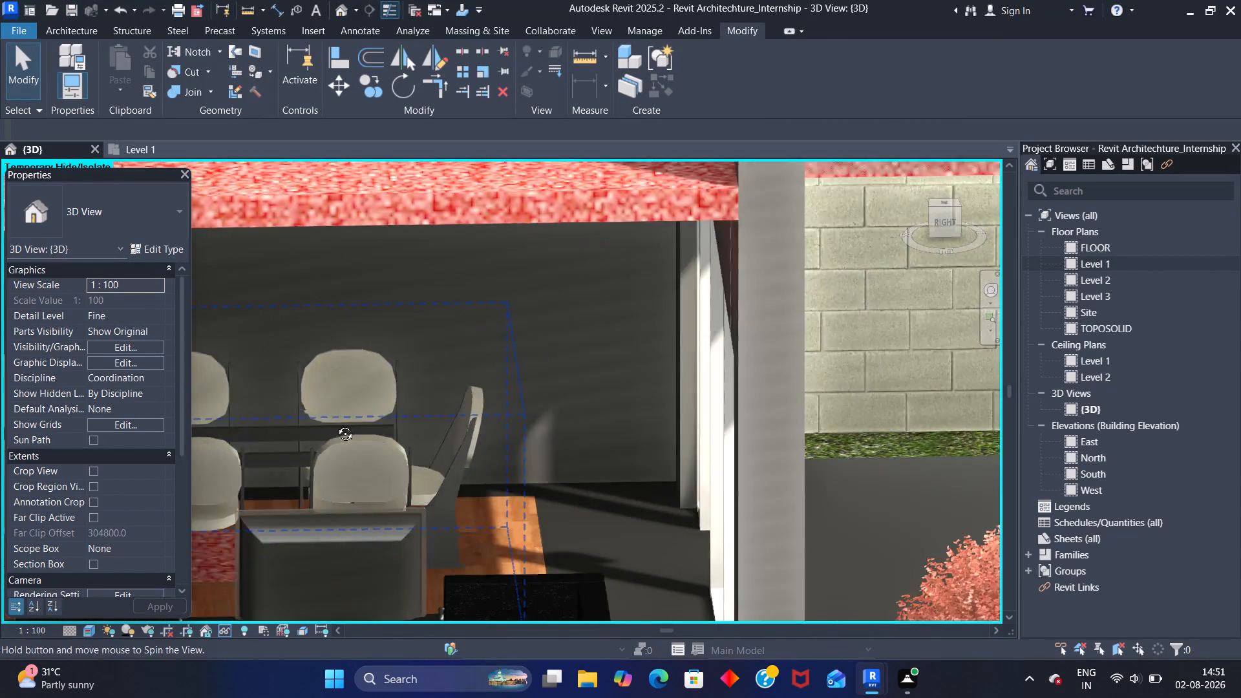
middle_click_drag(335, 424, 218, 414, "shift")
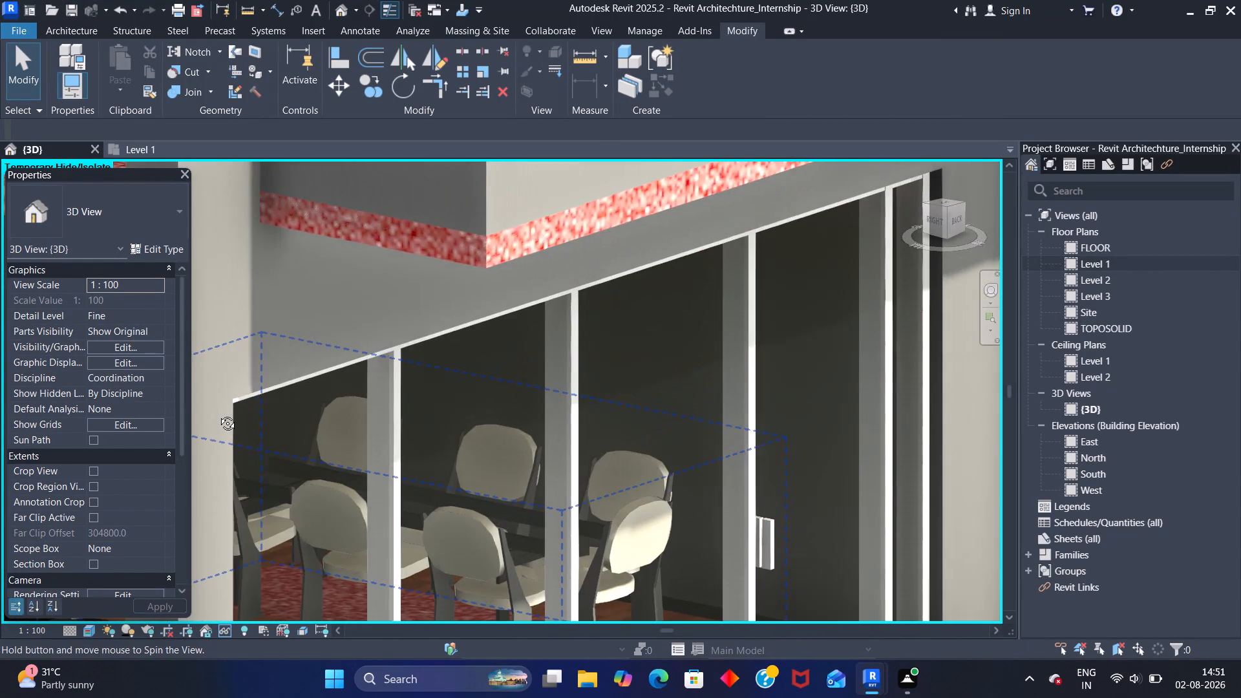
middle_click_drag(218, 414, 193, 368, "shift")
scroll(363, 431, "down", 4)
middle_click_drag(396, 415, 394, 469, "shift")
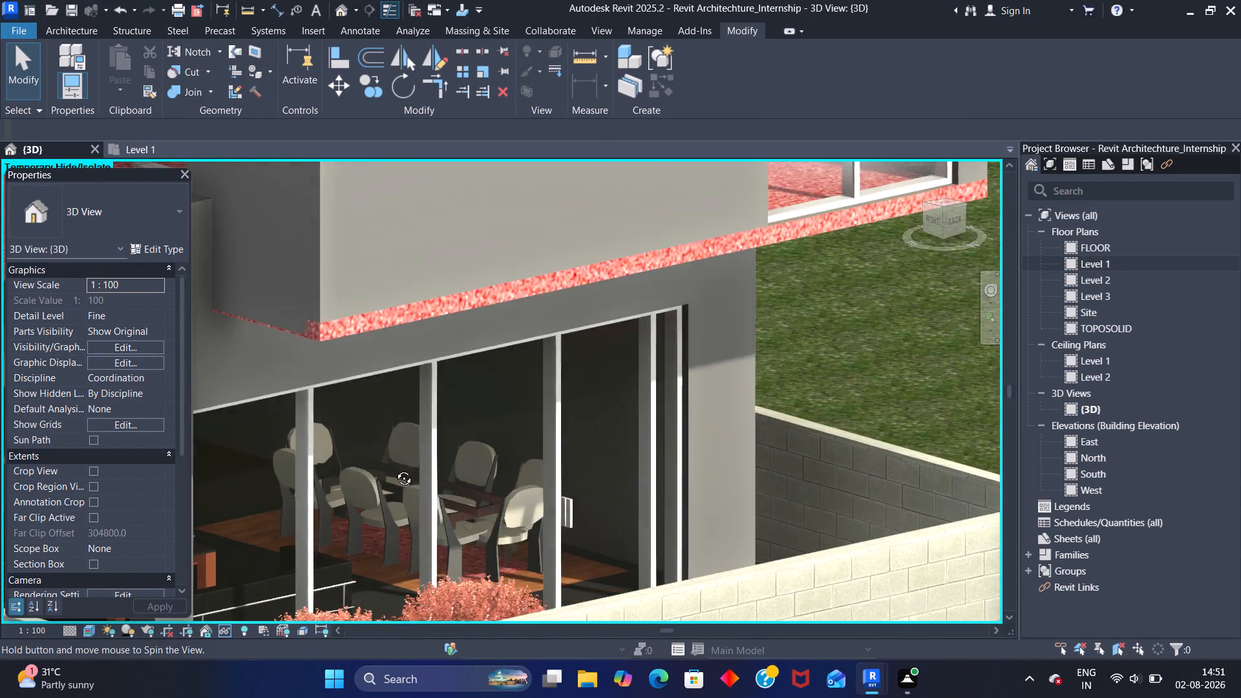
middle_click_drag(394, 469, 337, 494, "shift")
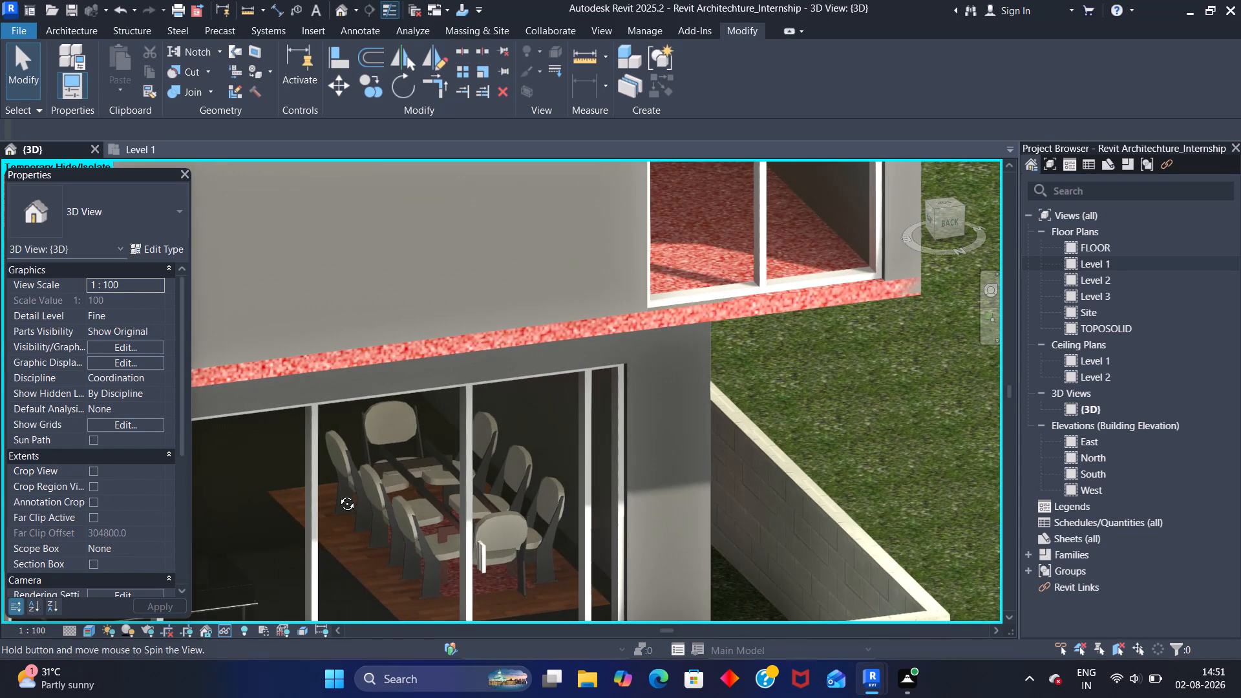
middle_click_drag(337, 494, 306, 487, "shift")
scroll(447, 491, "up", 3)
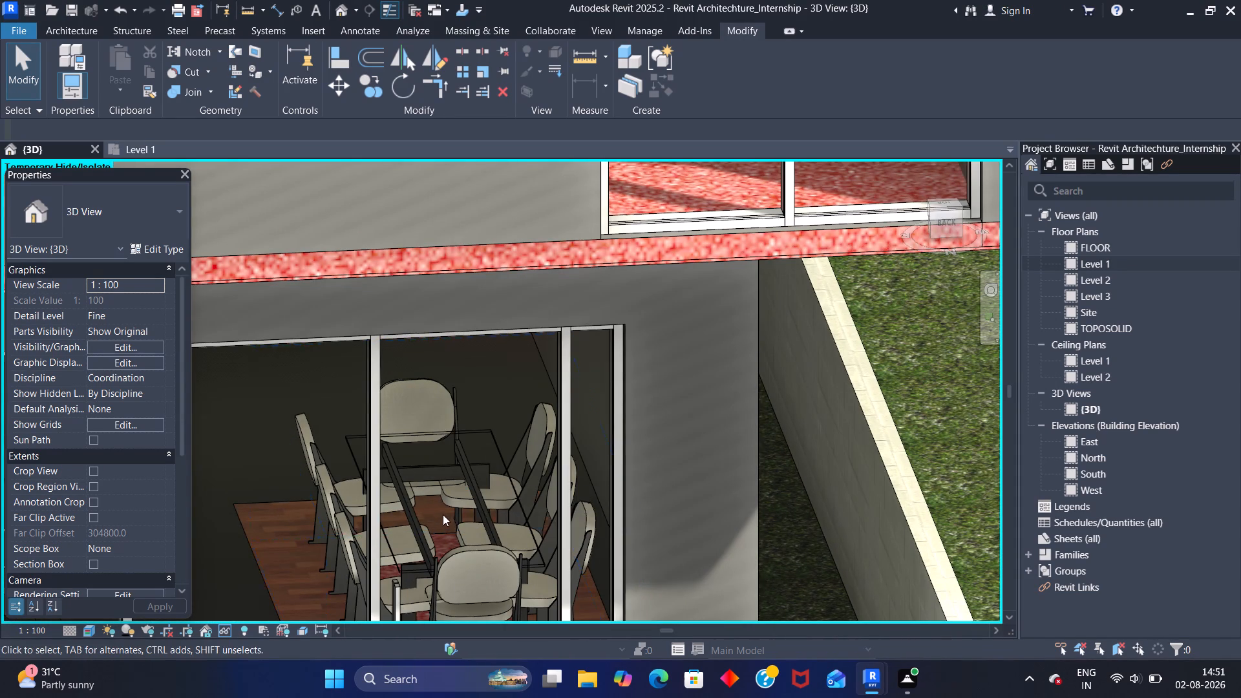
scroll(443, 520, "down", 1)
middle_click_drag(440, 515, 433, 446)
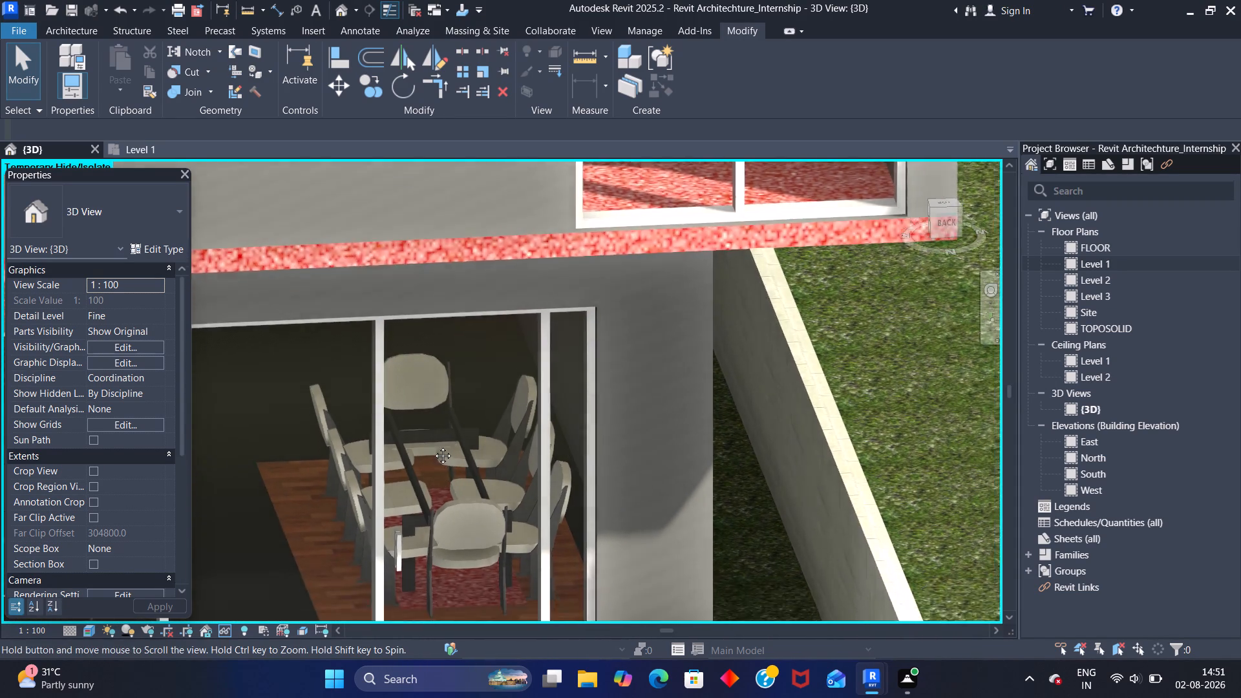
middle_click_drag(433, 446, 420, 386)
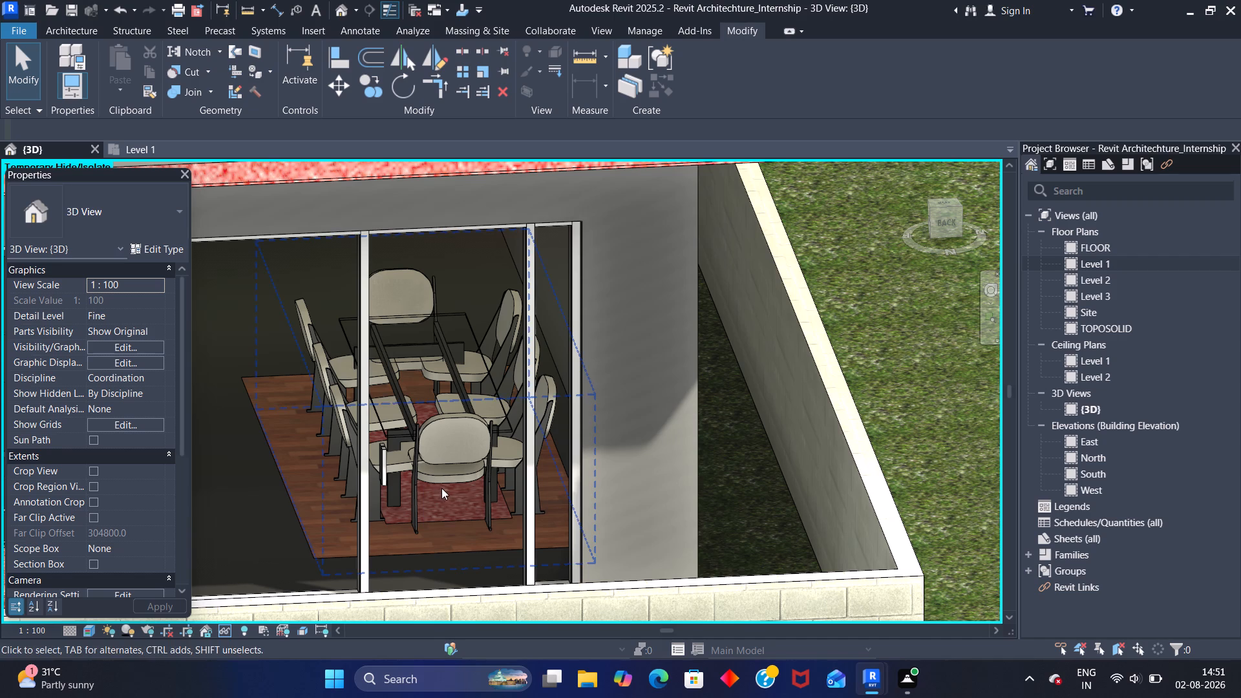
scroll(301, 522, "up", 5)
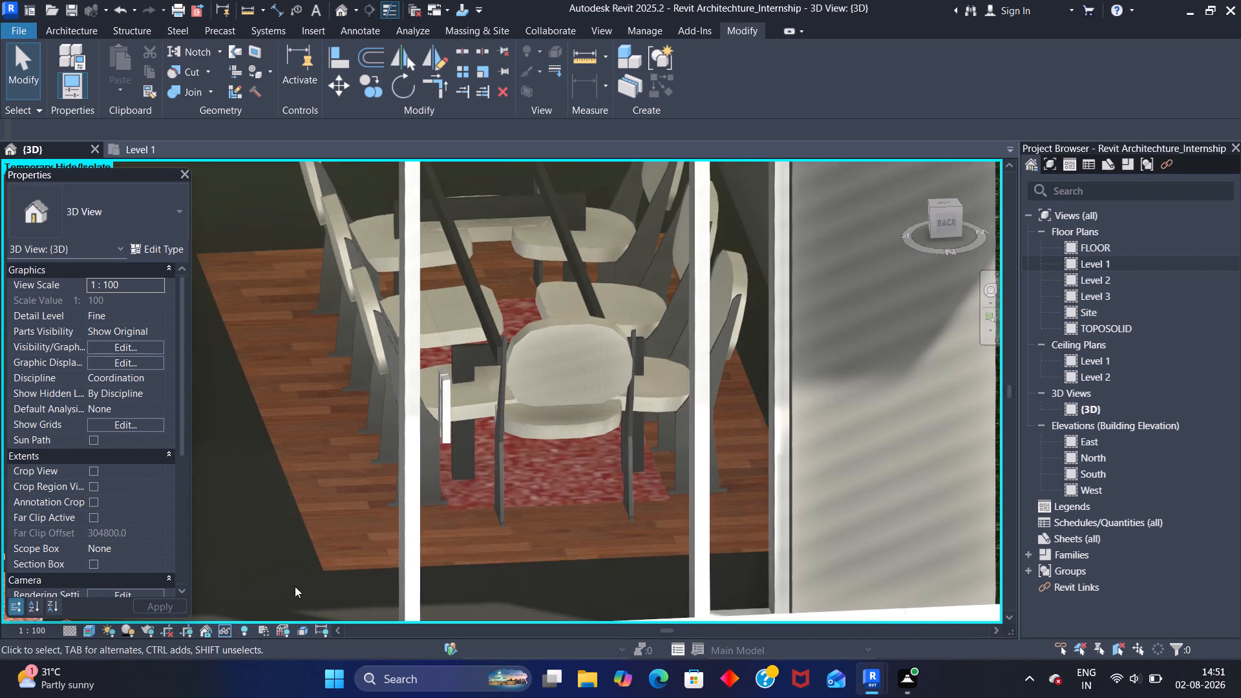
scroll(295, 586, "up", 17)
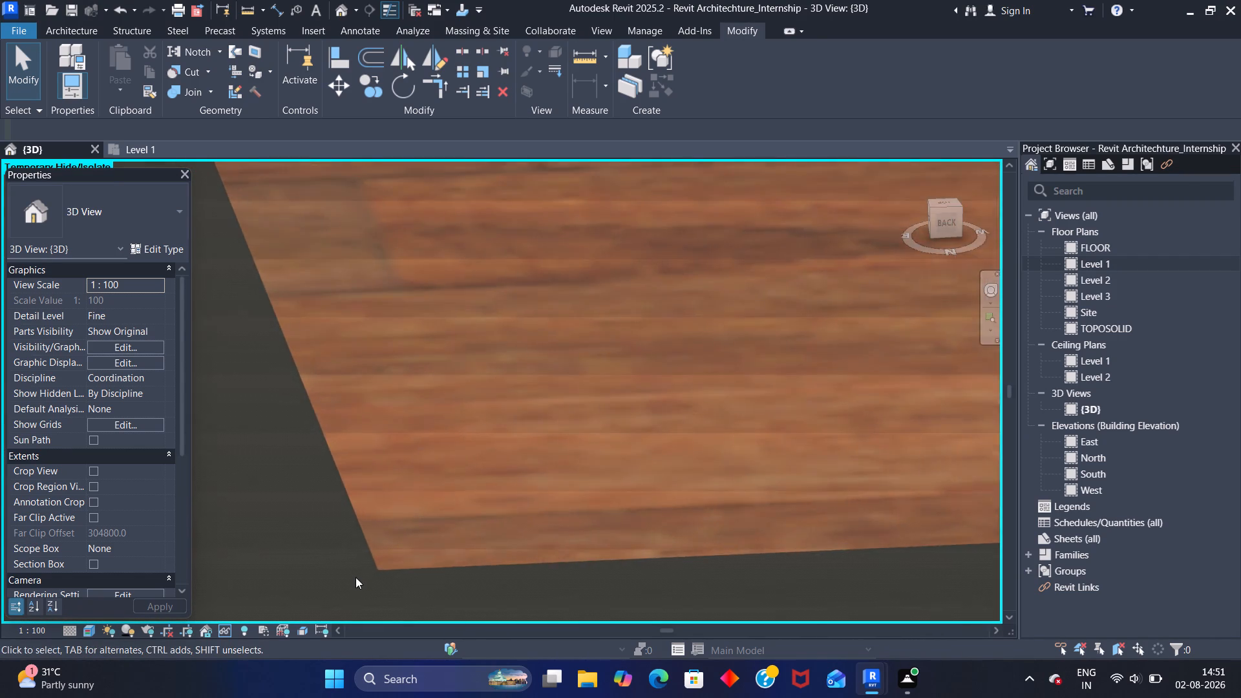
scroll(355, 577, "up", 2)
scroll(355, 575, "down", 19)
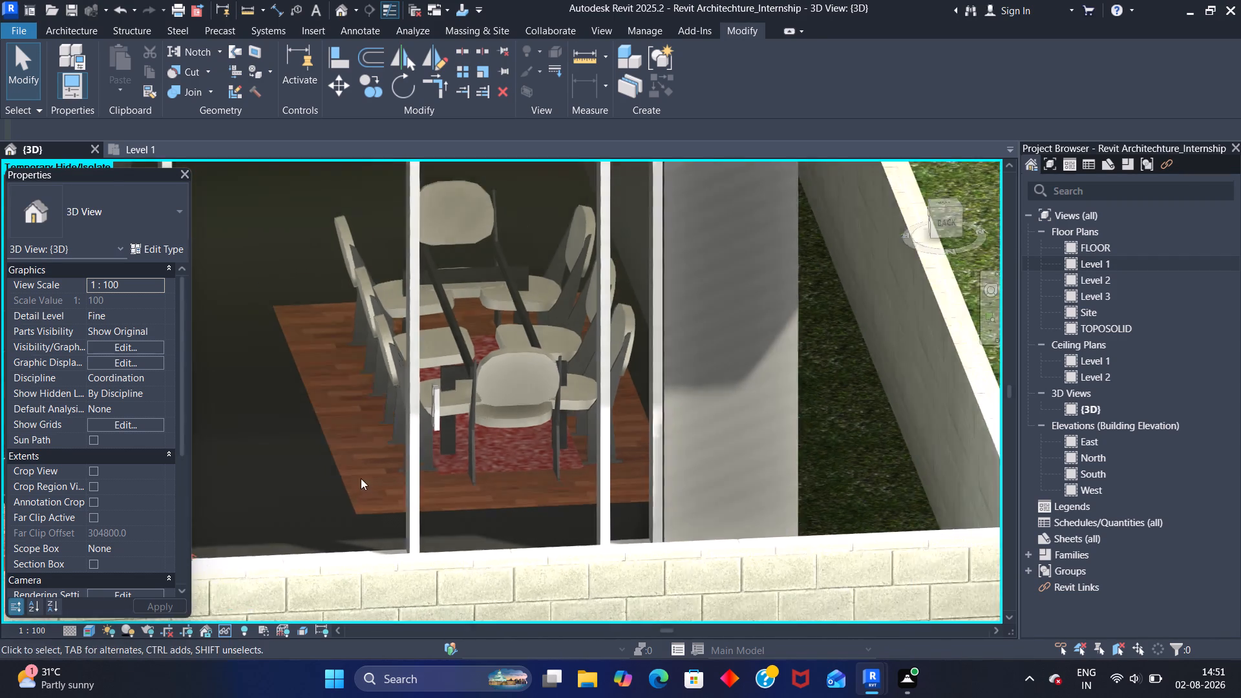
scroll(361, 478, "down", 13)
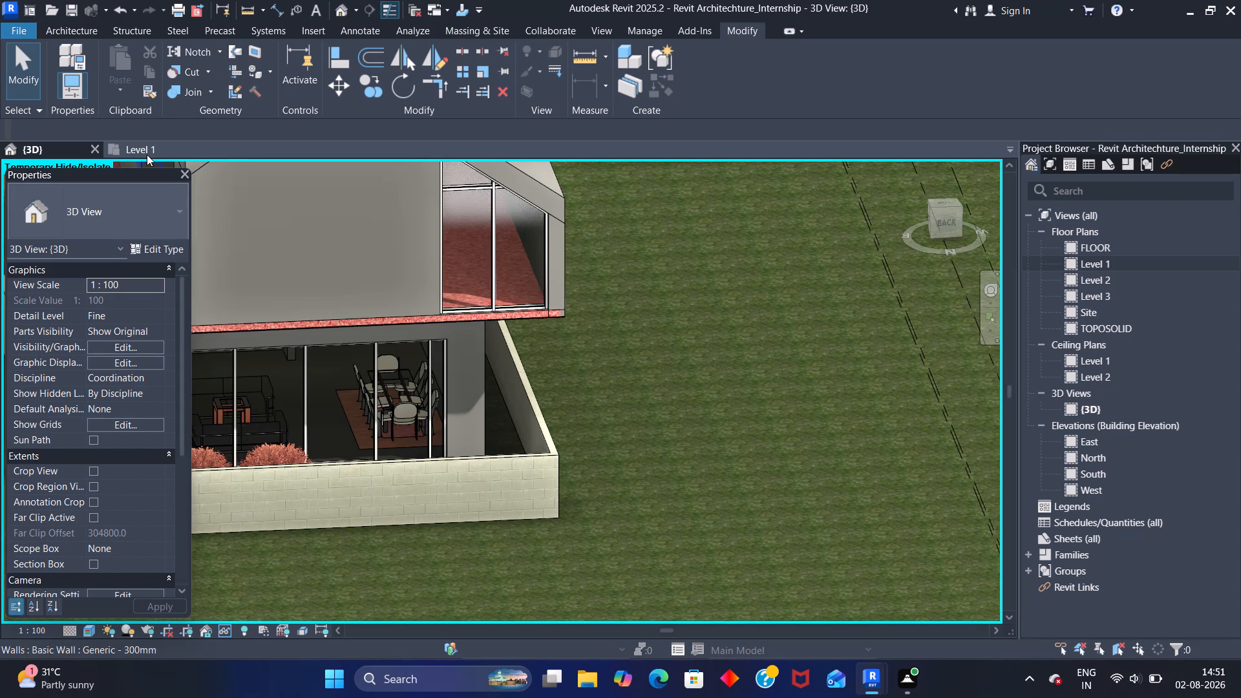
On the Level 1 plan, start a Split Face on the Wood Planks floor region around the dining table.
left_click(145, 150)
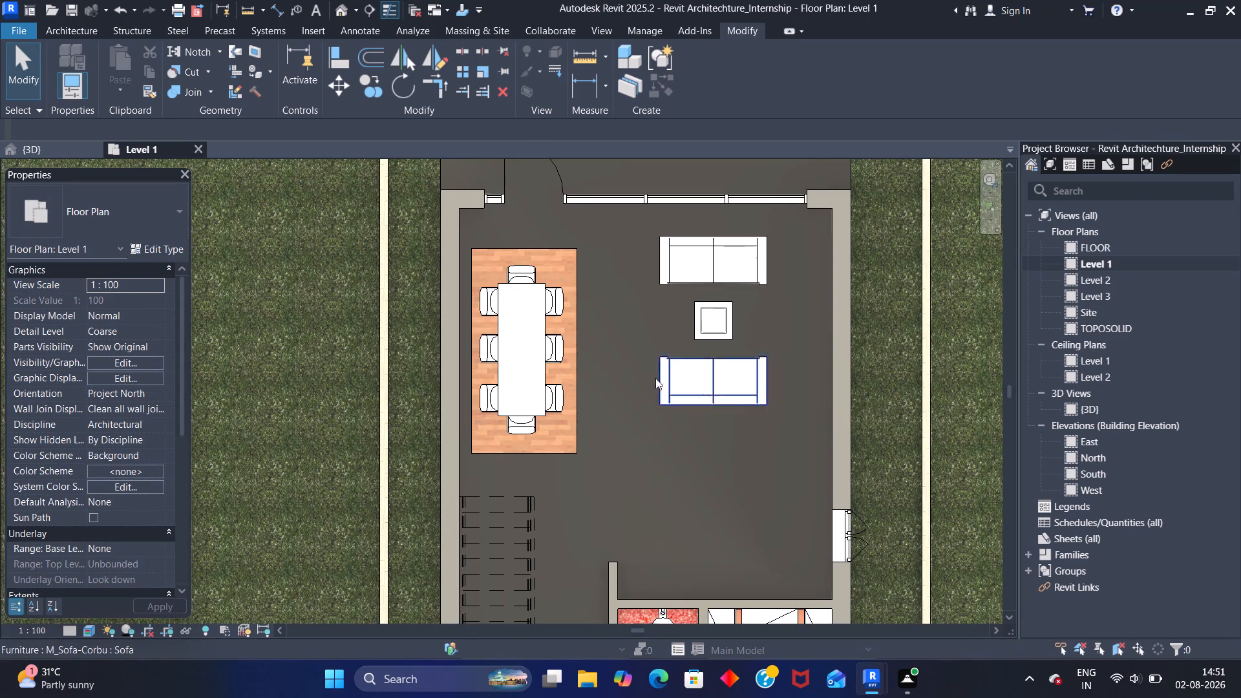
middle_click_drag(611, 319, 503, 338)
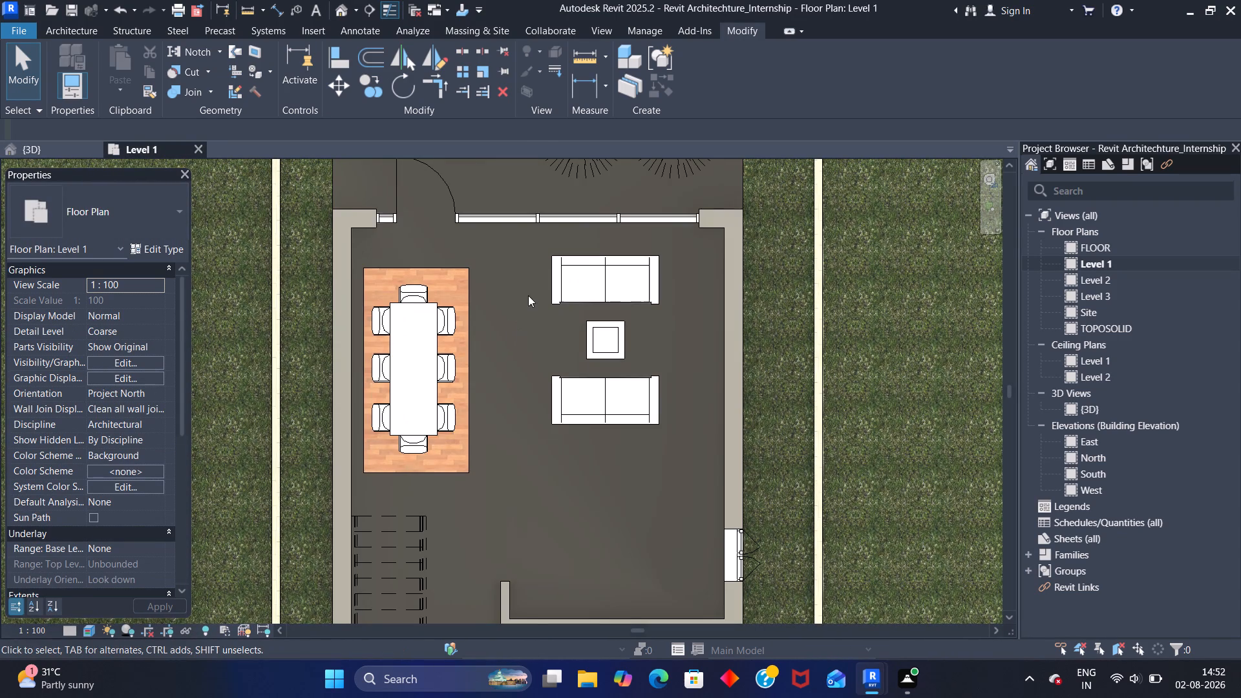
left_click(463, 272)
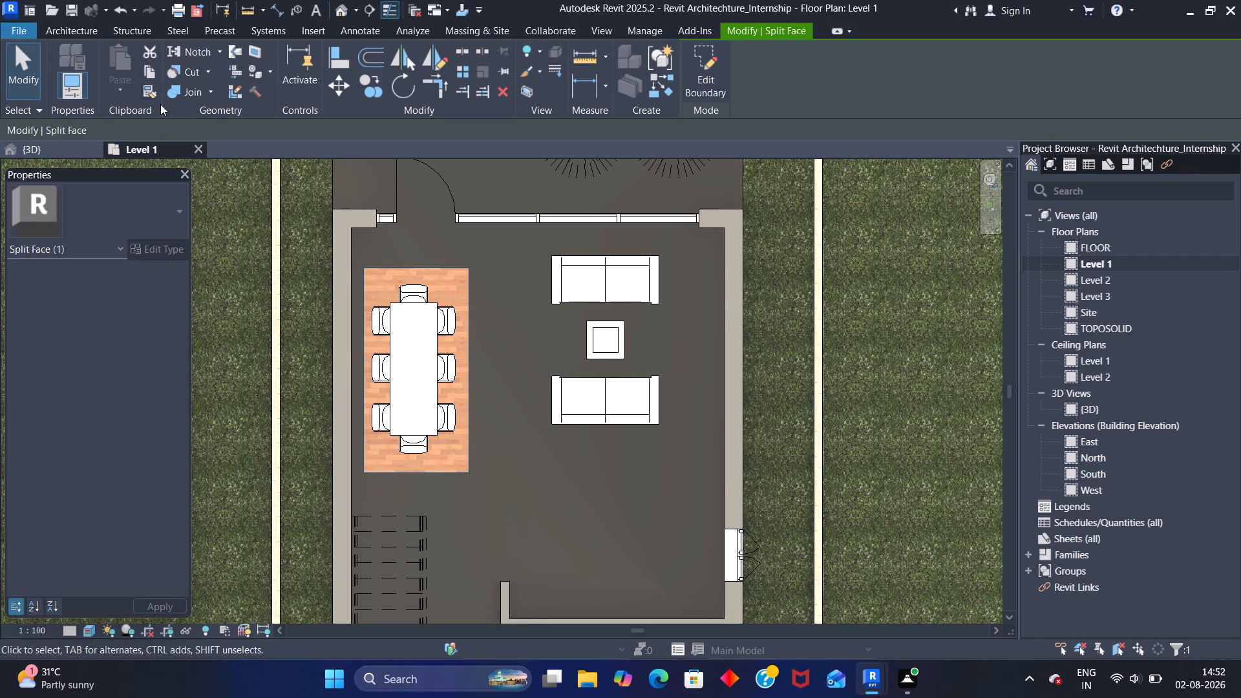
left_click(248, 51)
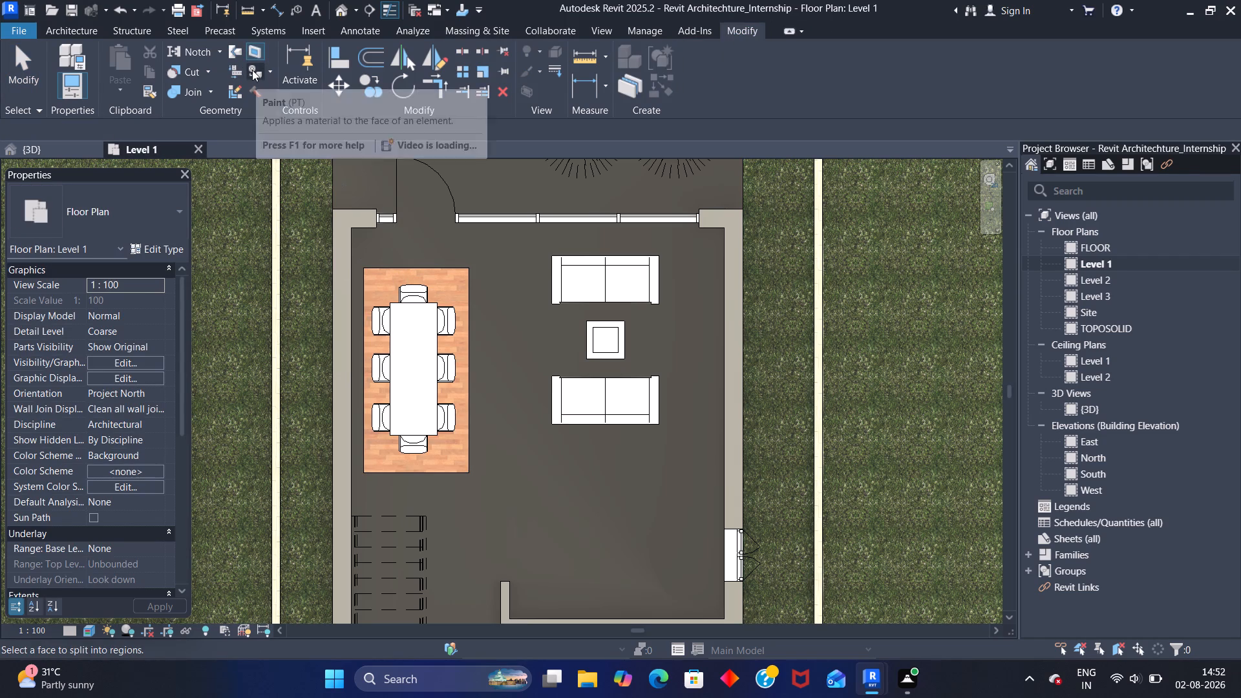
left_click(370, 263)
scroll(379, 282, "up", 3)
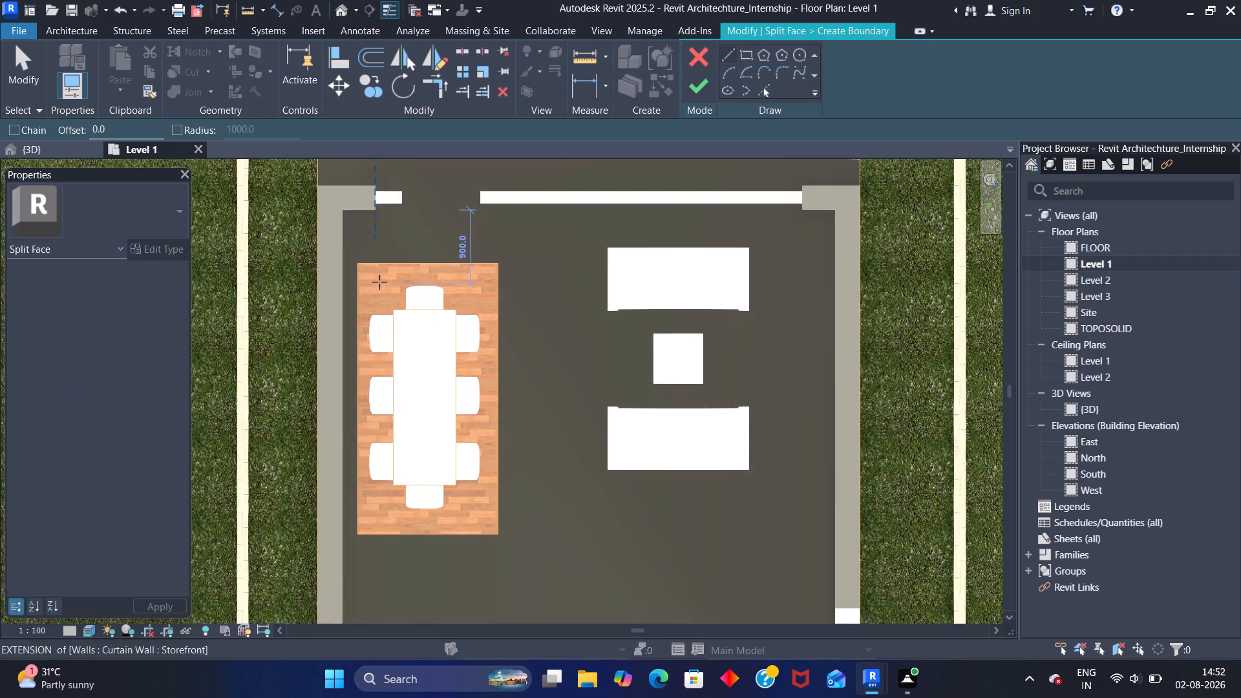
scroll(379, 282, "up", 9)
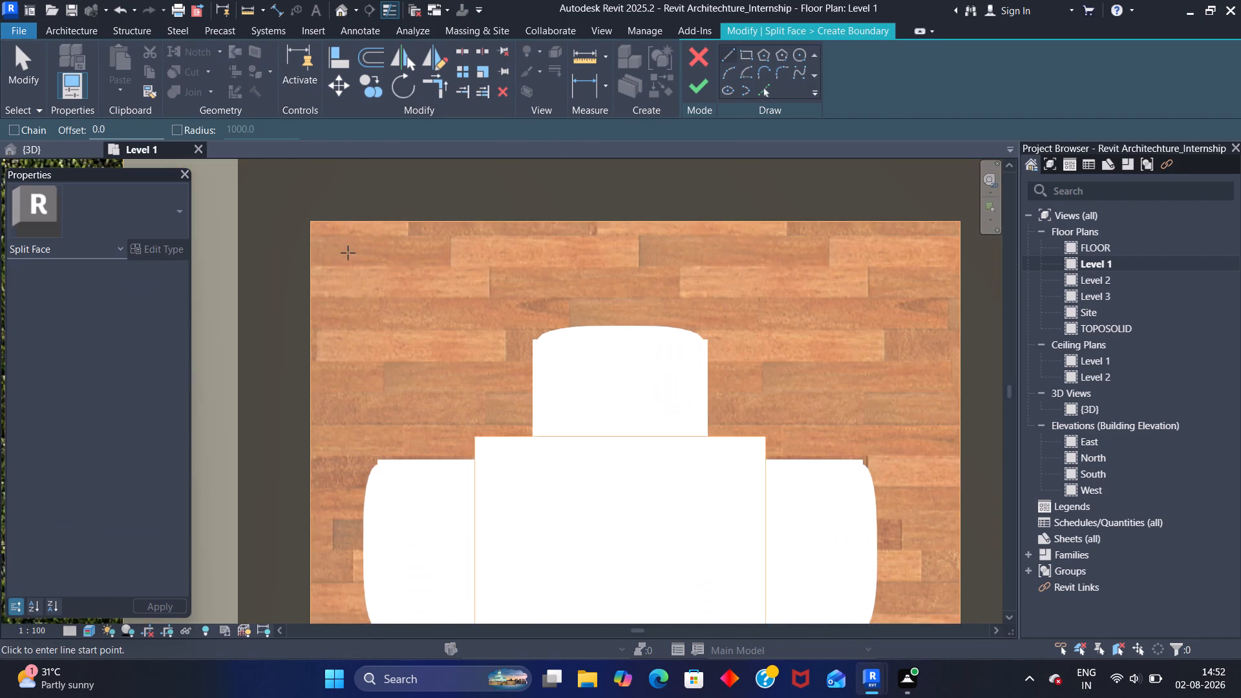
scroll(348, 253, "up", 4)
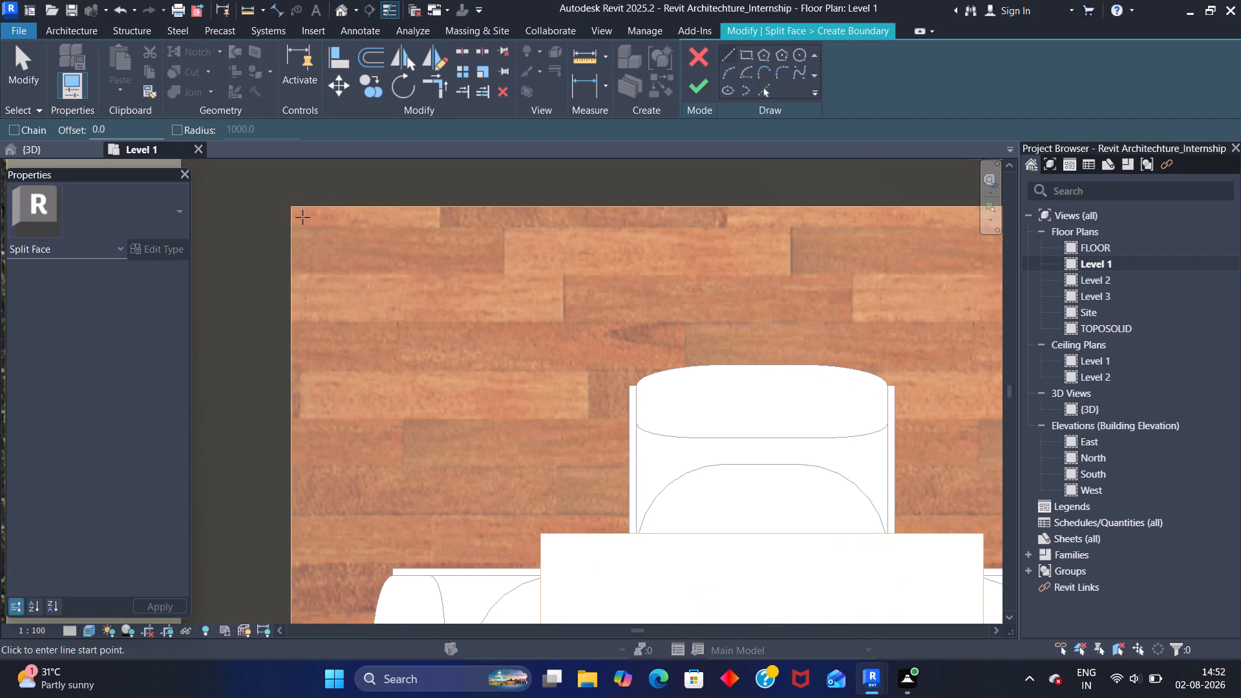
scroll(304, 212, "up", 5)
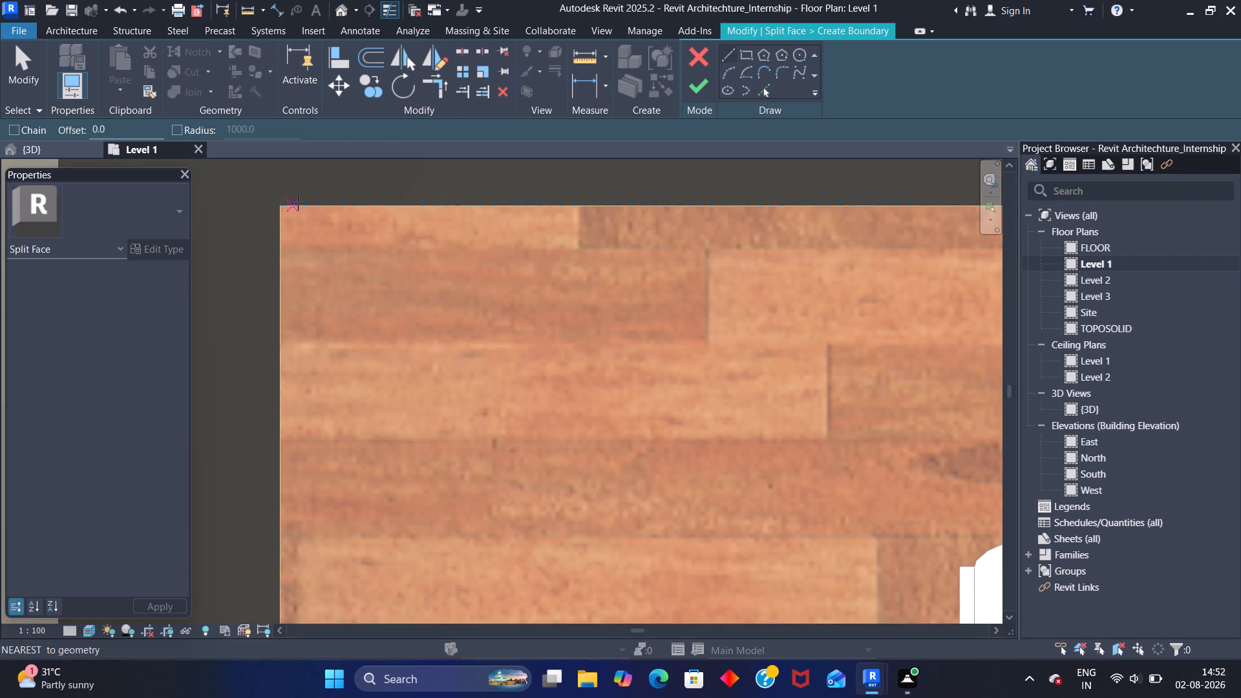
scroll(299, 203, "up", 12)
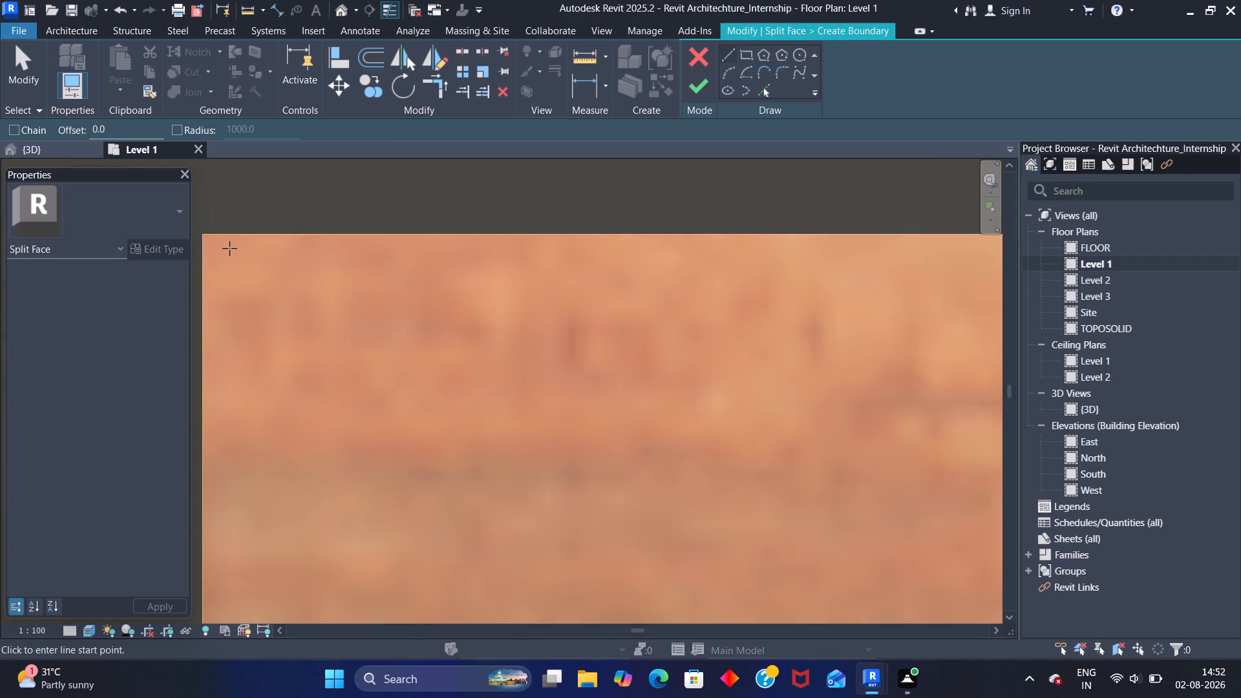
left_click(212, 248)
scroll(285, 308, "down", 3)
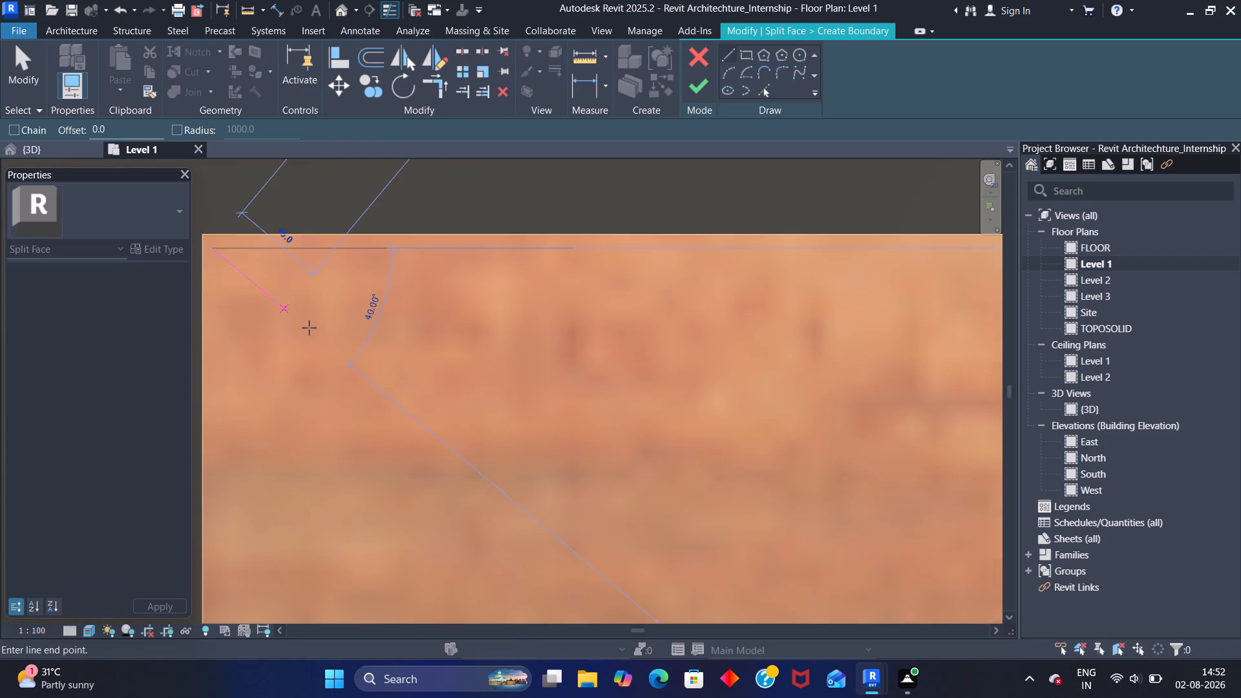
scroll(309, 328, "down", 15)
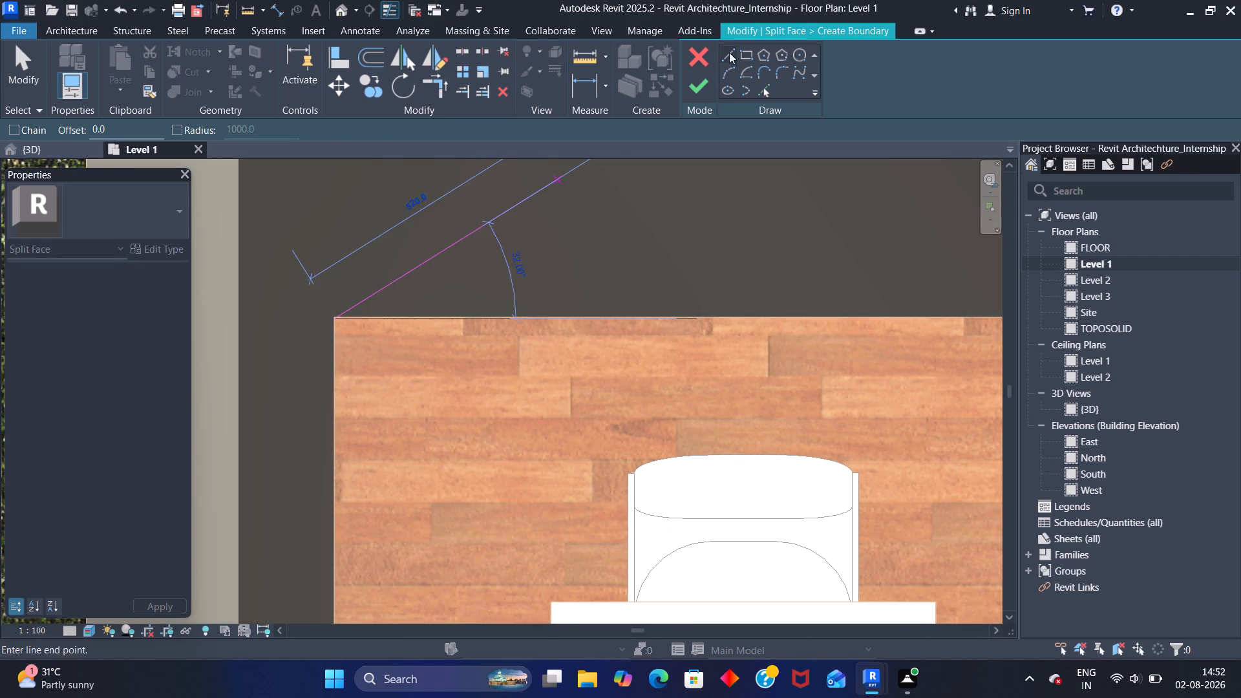
Sketch a rectangular split boundary just inside the edges of the Wood Planks region beneath the dining set and finish it.
left_click(743, 53)
scroll(370, 338, "up", 8)
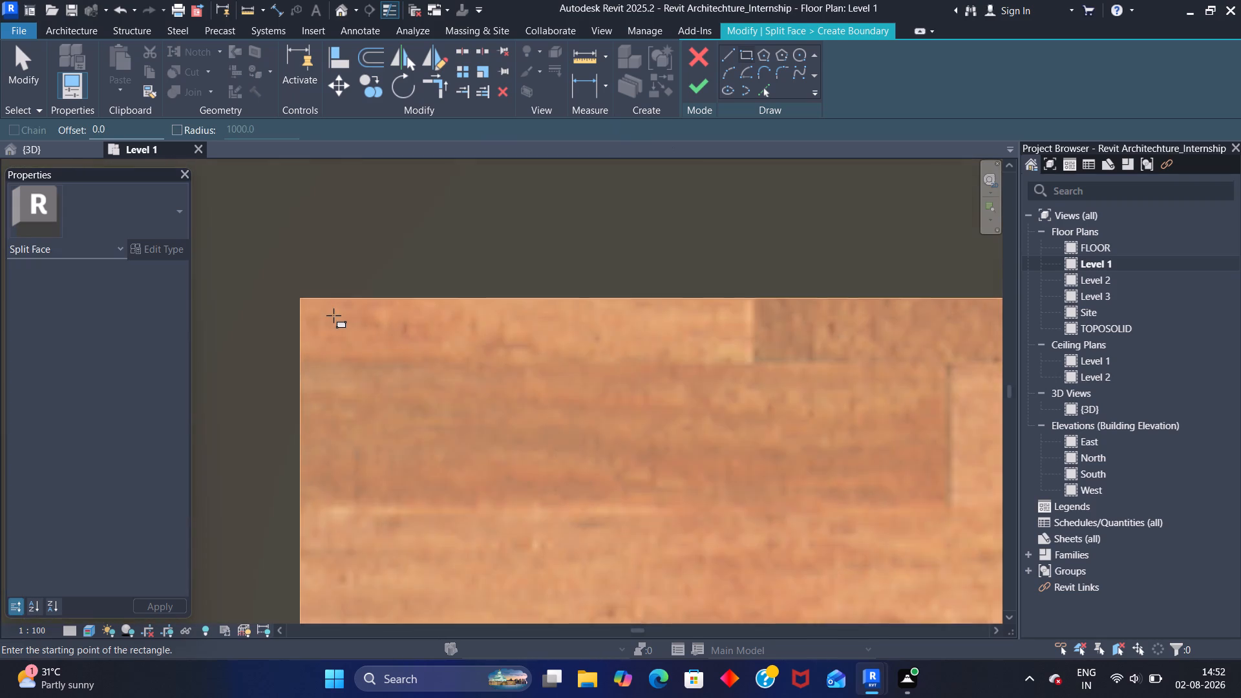
scroll(334, 315, "up", 7)
left_click(270, 287)
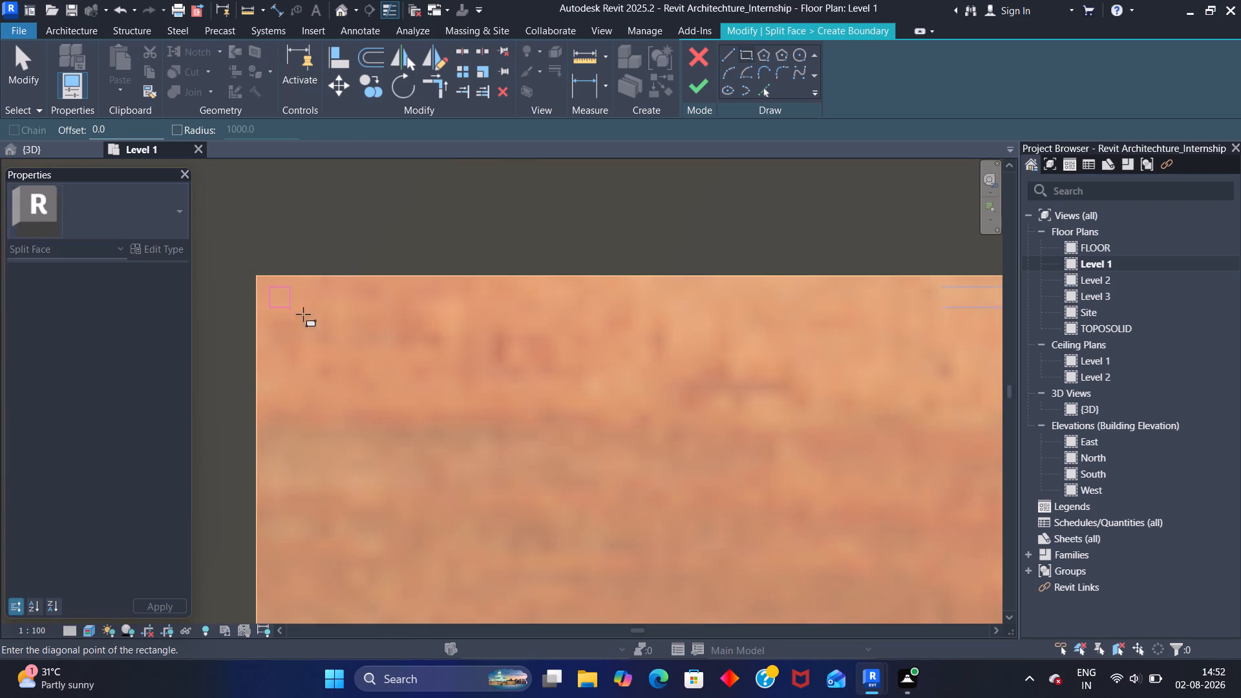
scroll(454, 386, "down", 20)
scroll(454, 386, "down", 3)
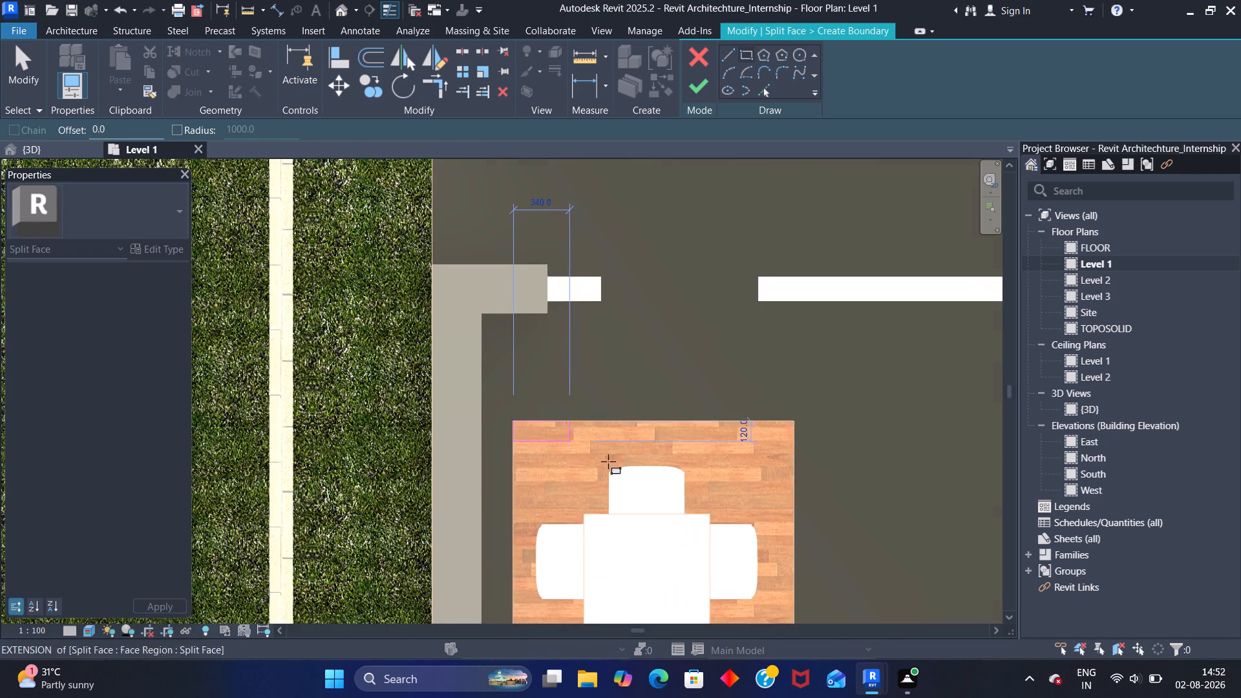
scroll(608, 461, "down", 4)
middle_click_drag(659, 544, 548, 248)
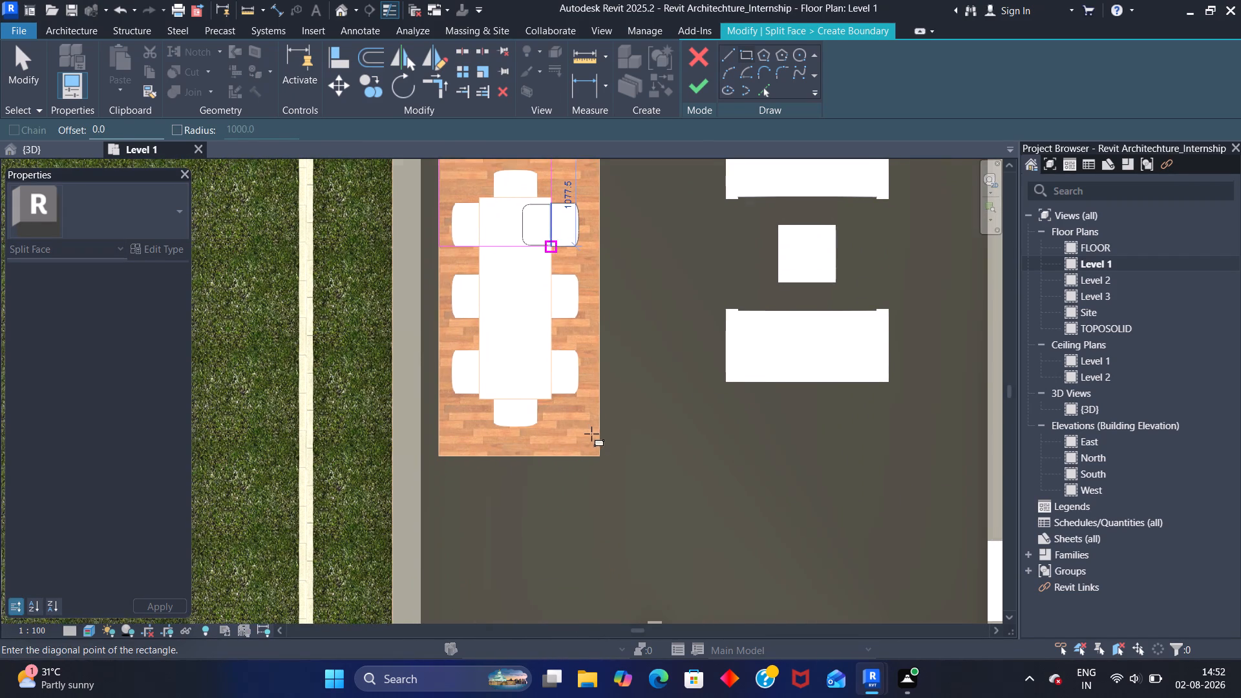
scroll(590, 442, "up", 15)
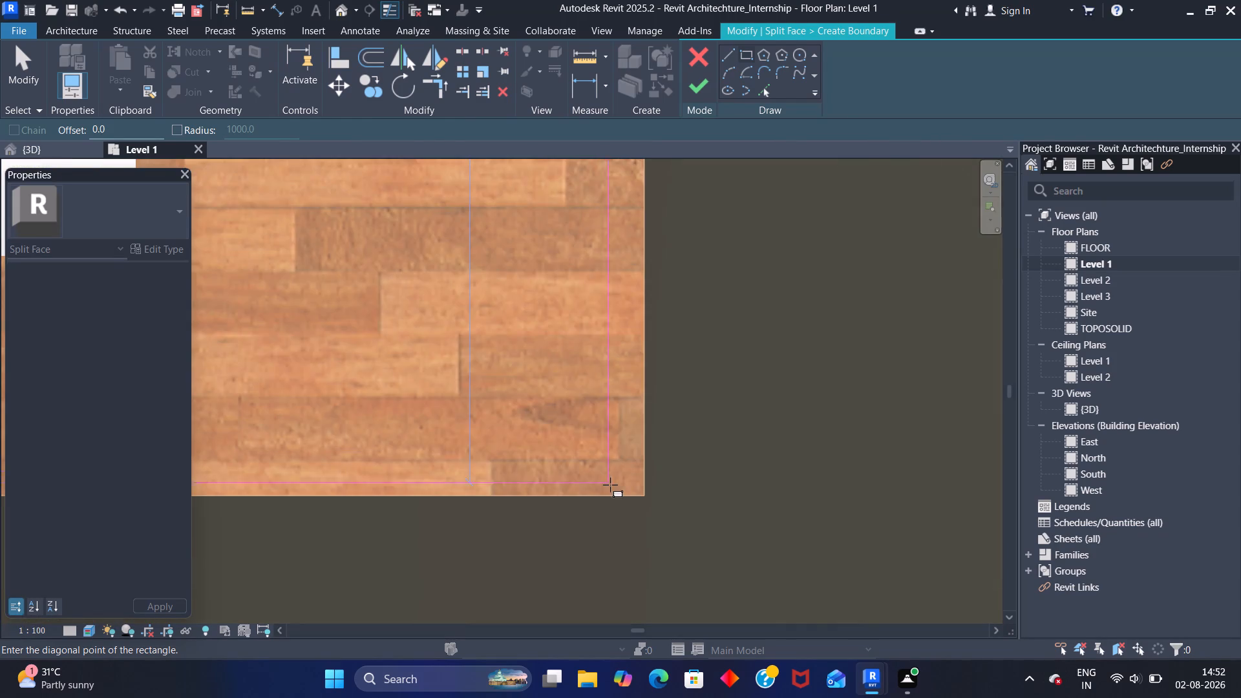
scroll(613, 487, "up", 17)
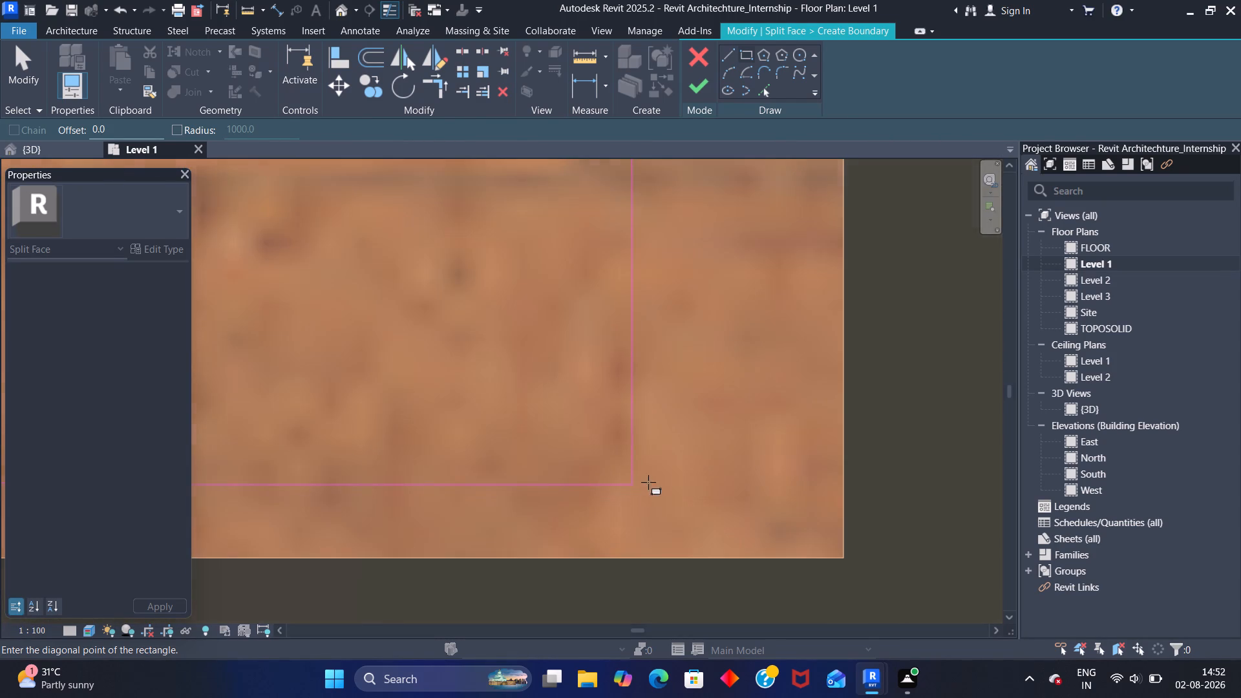
left_click(828, 547)
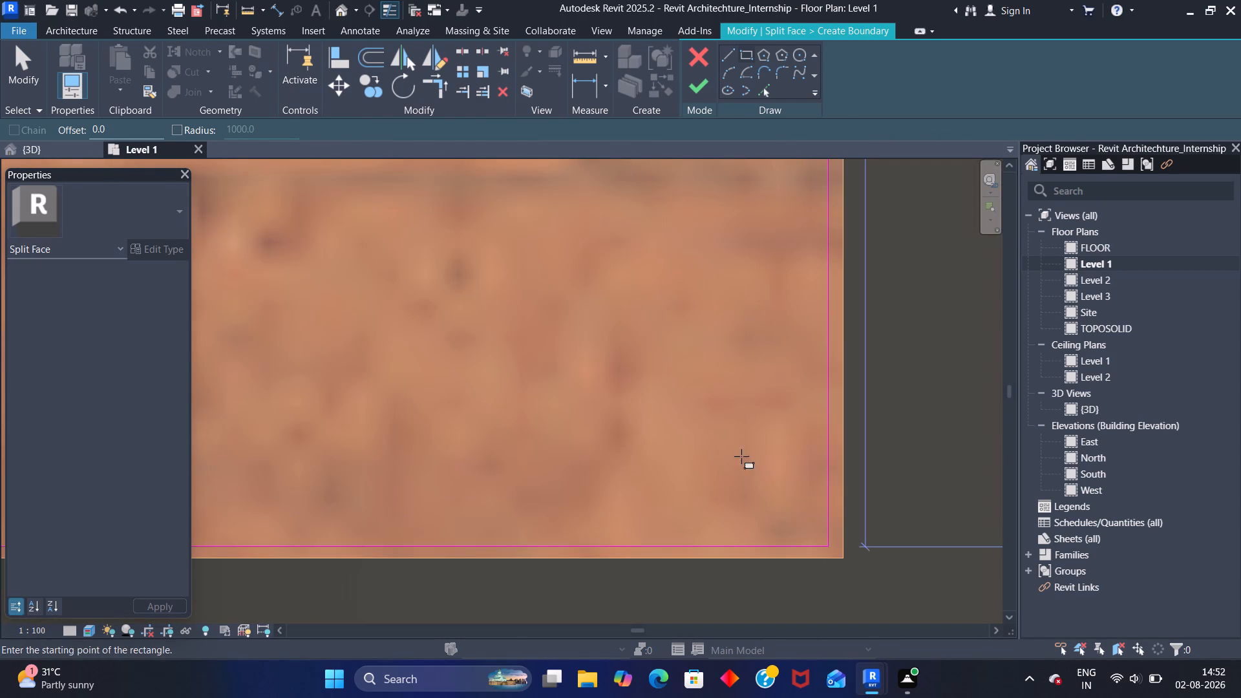
scroll(734, 450, "down", 1)
left_click(692, 90)
Examine the newly split dining floor region and the finishes across the rest of the Level 1 plan.
scroll(687, 98, "down", 9)
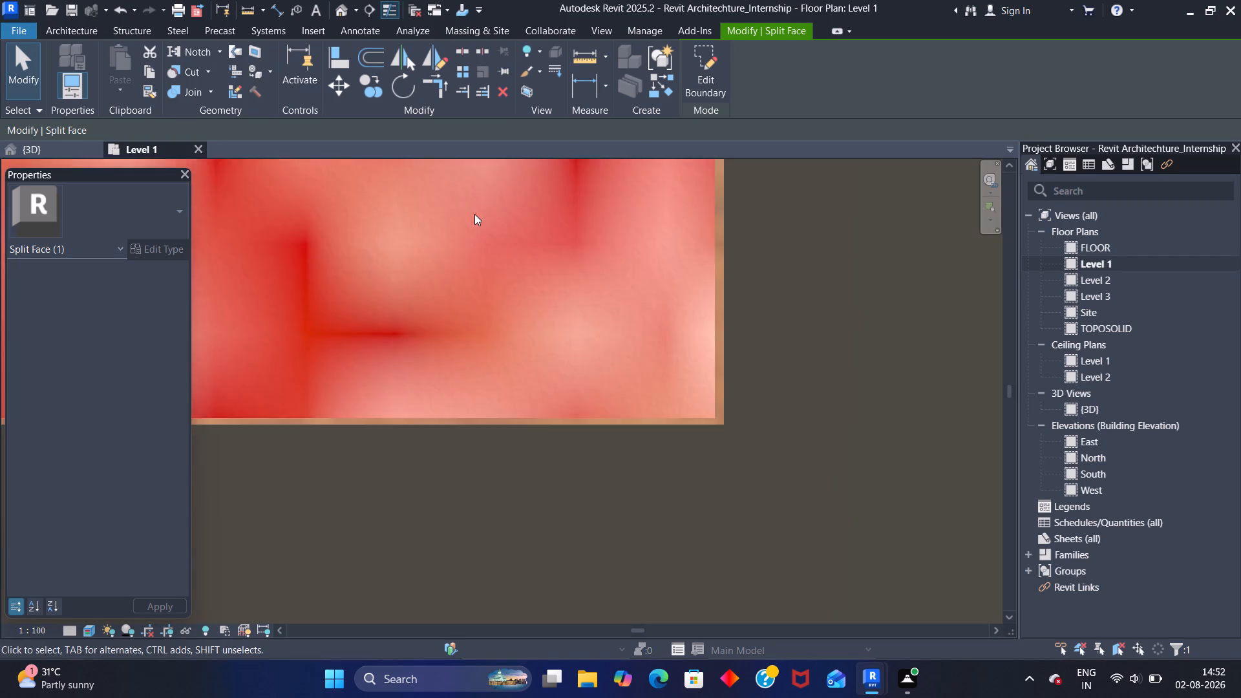
scroll(474, 214, "down", 5)
middle_click_drag(454, 235, 471, 288)
scroll(485, 308, "down", 11)
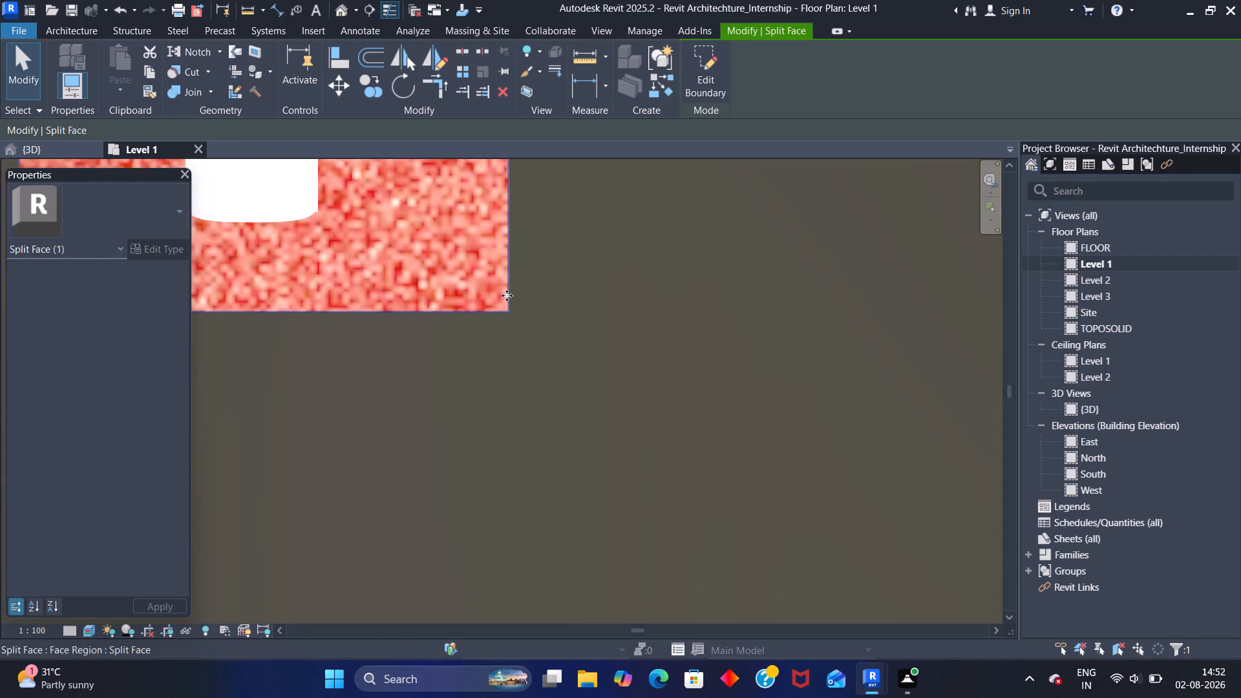
scroll(507, 295, "down", 10)
scroll(569, 264, "down", 4)
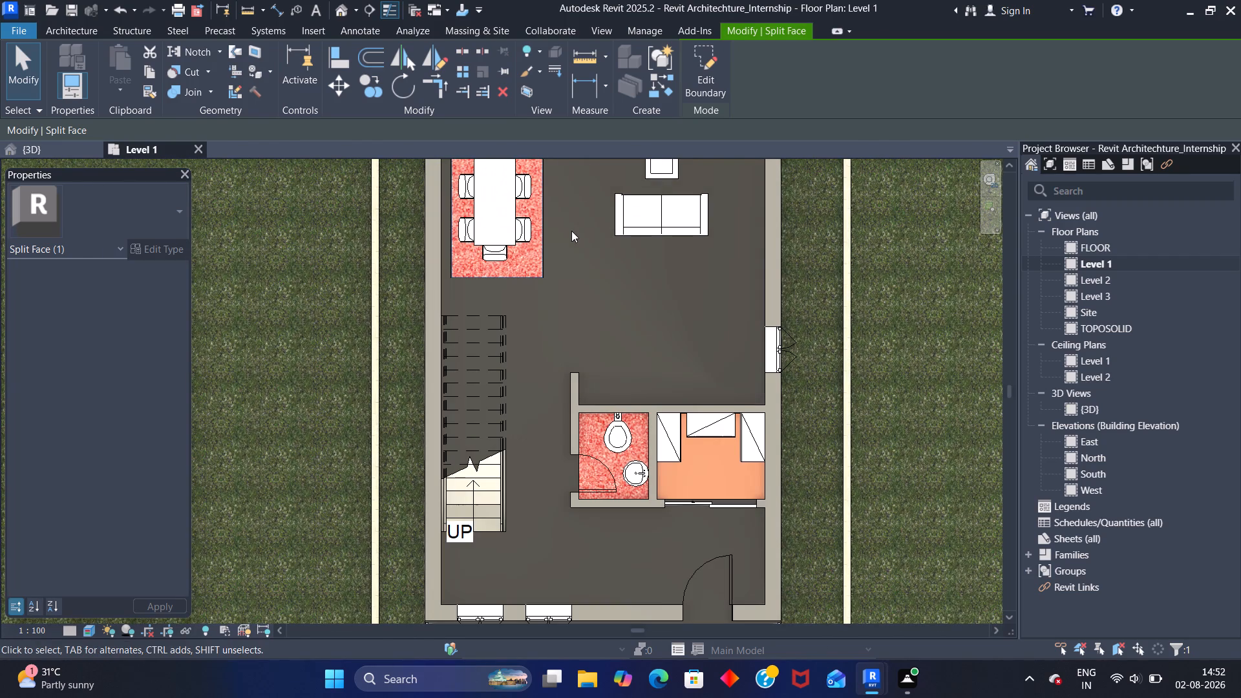
left_click(571, 231)
scroll(571, 222, "down", 4)
middle_click_drag(574, 229, 560, 388)
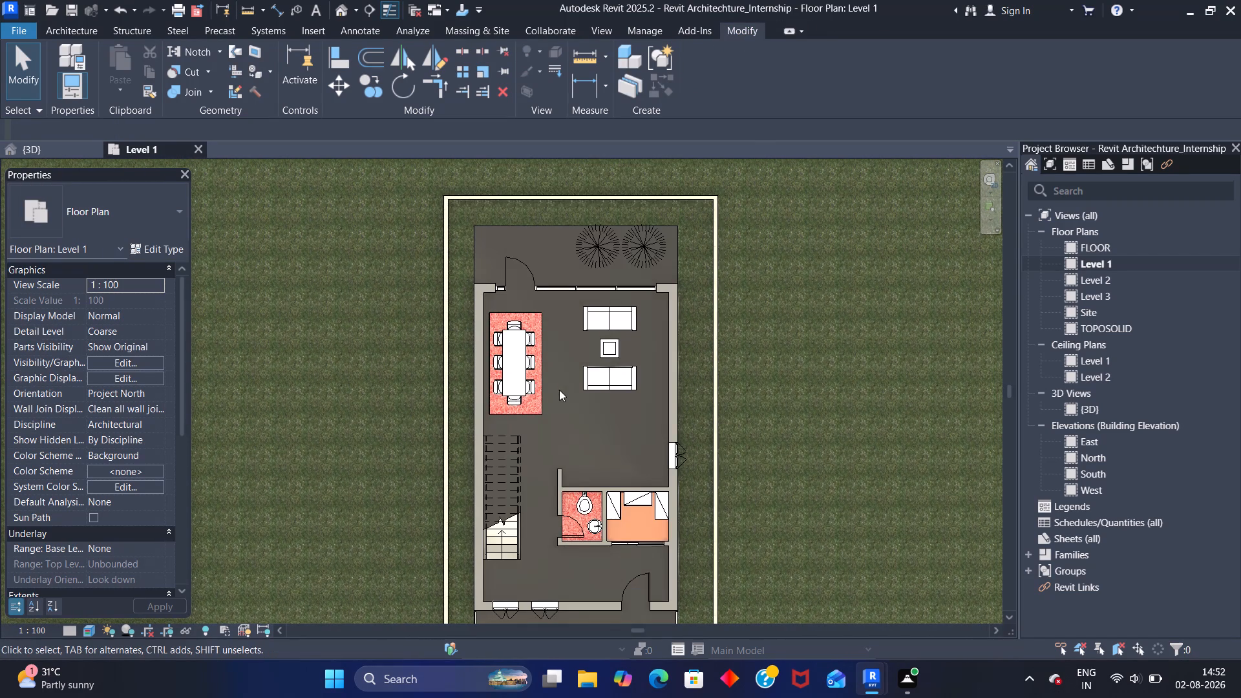
scroll(558, 344, "up", 11)
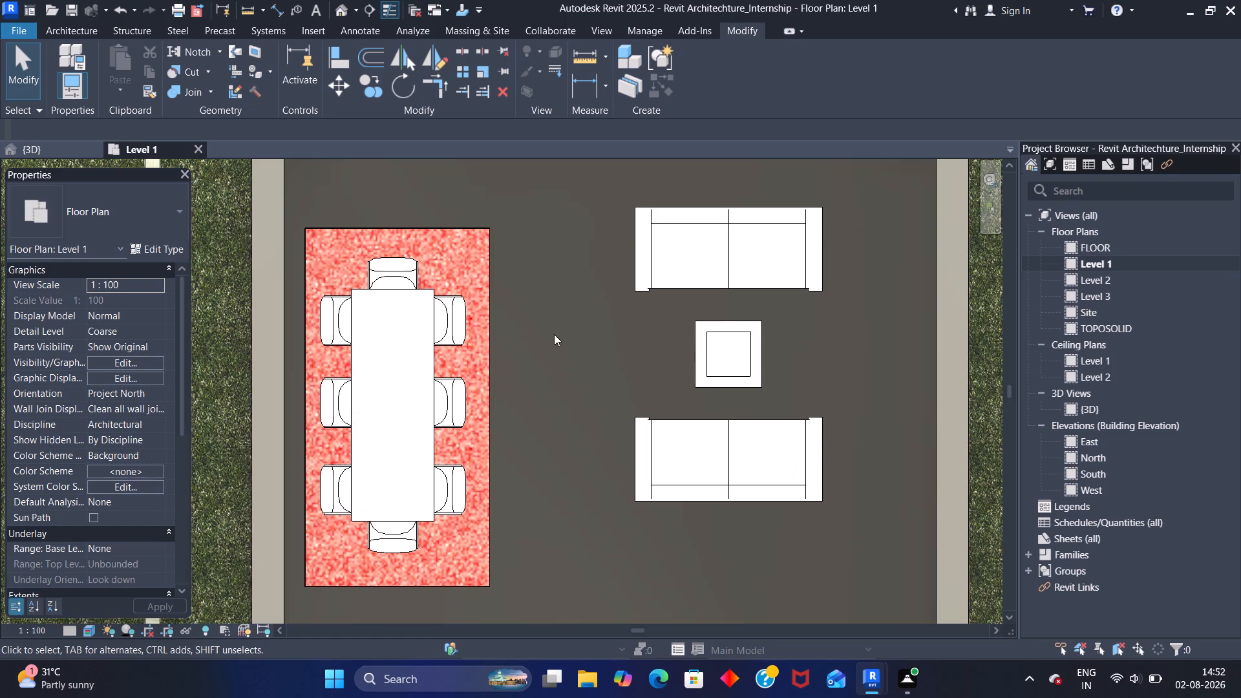
scroll(547, 332, "down", 8)
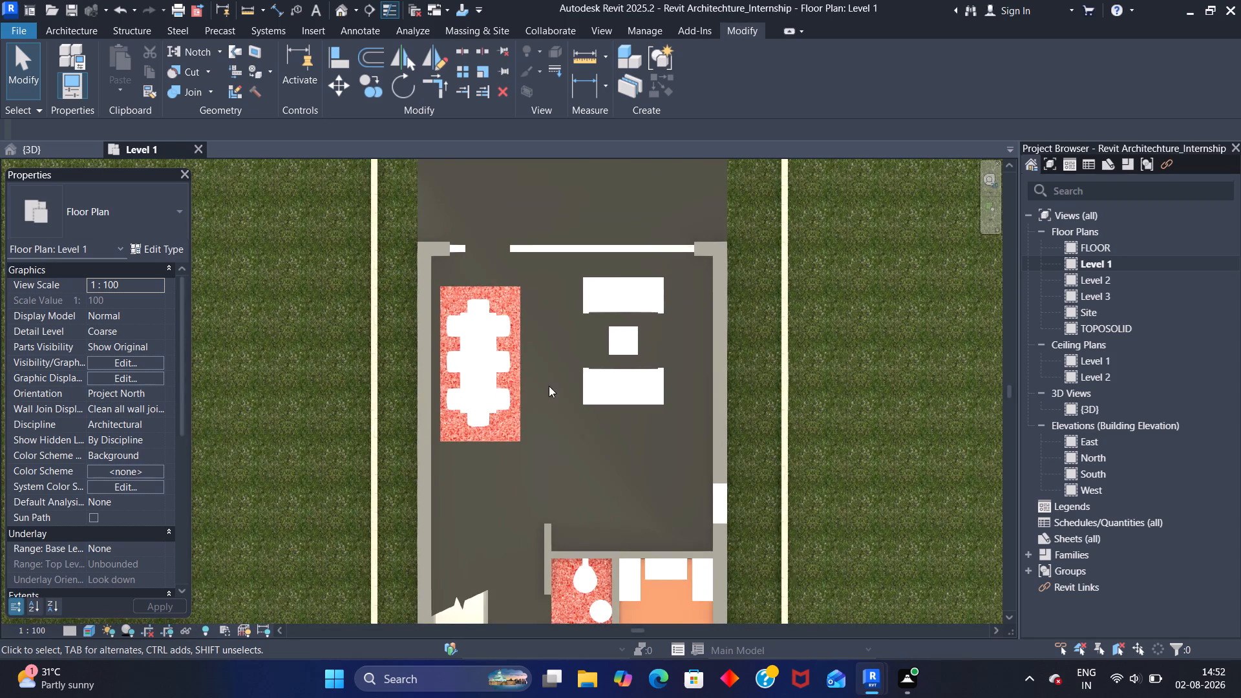
scroll(551, 412, "down", 1)
middle_click_drag(551, 412, 513, 357)
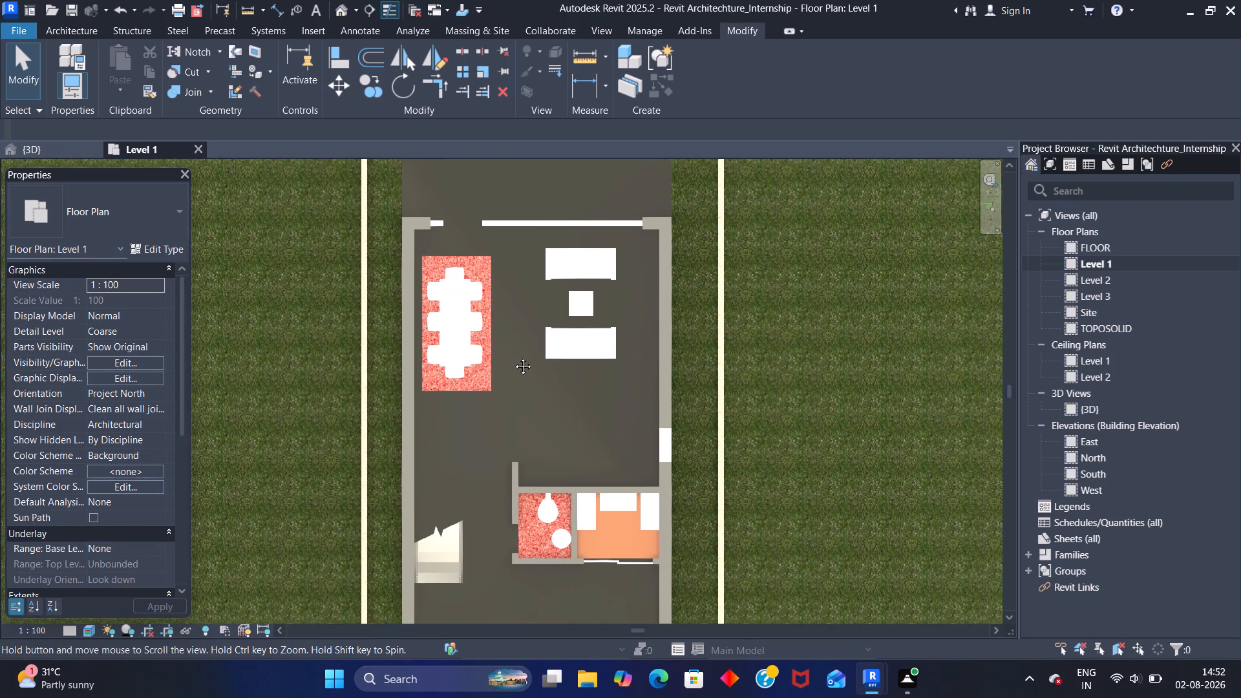
middle_click_drag(513, 357, 500, 322)
middle_click_drag(531, 400, 495, 284)
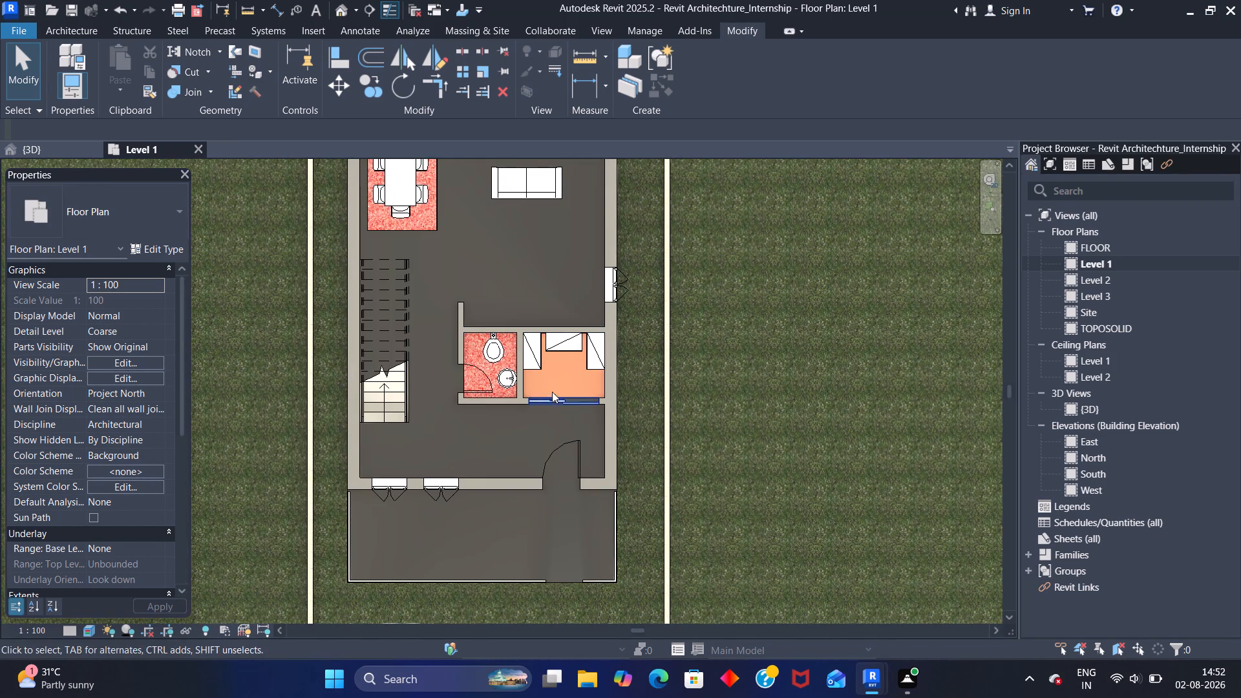
Start a Split Face on the Level 1 Generic 150mm floor, picking the floor at the front porch edge.
scroll(554, 379, "up", 7)
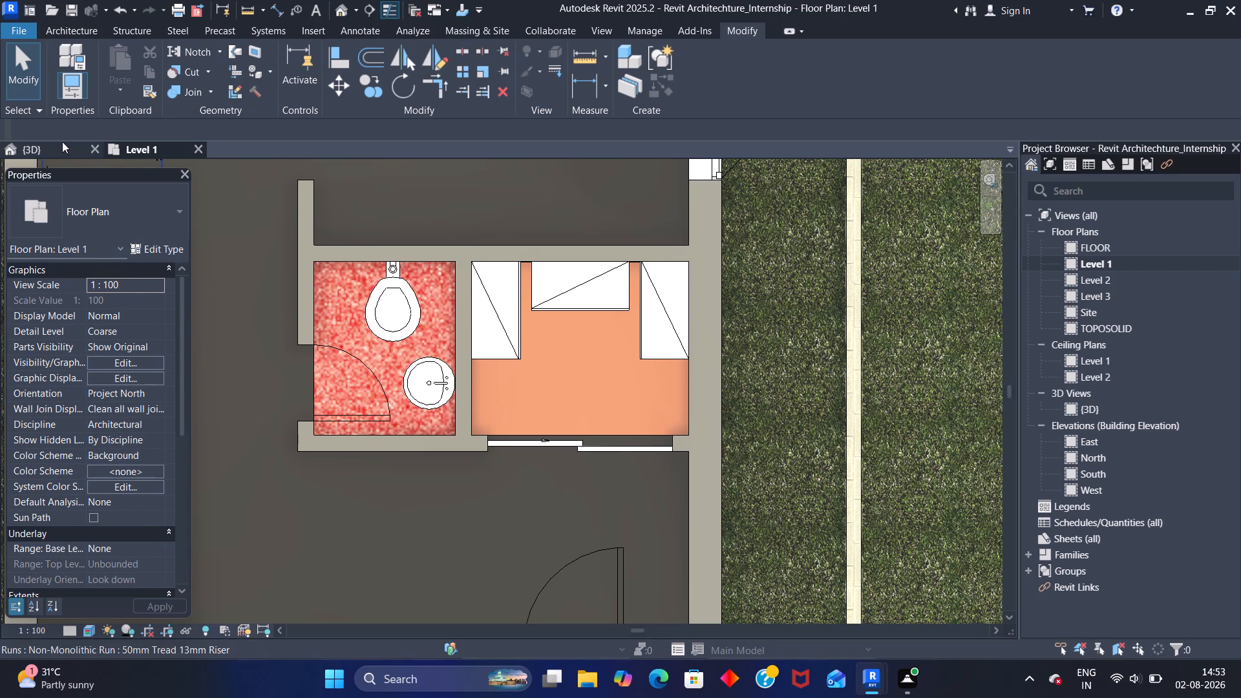
left_click(247, 50)
left_click(399, 215)
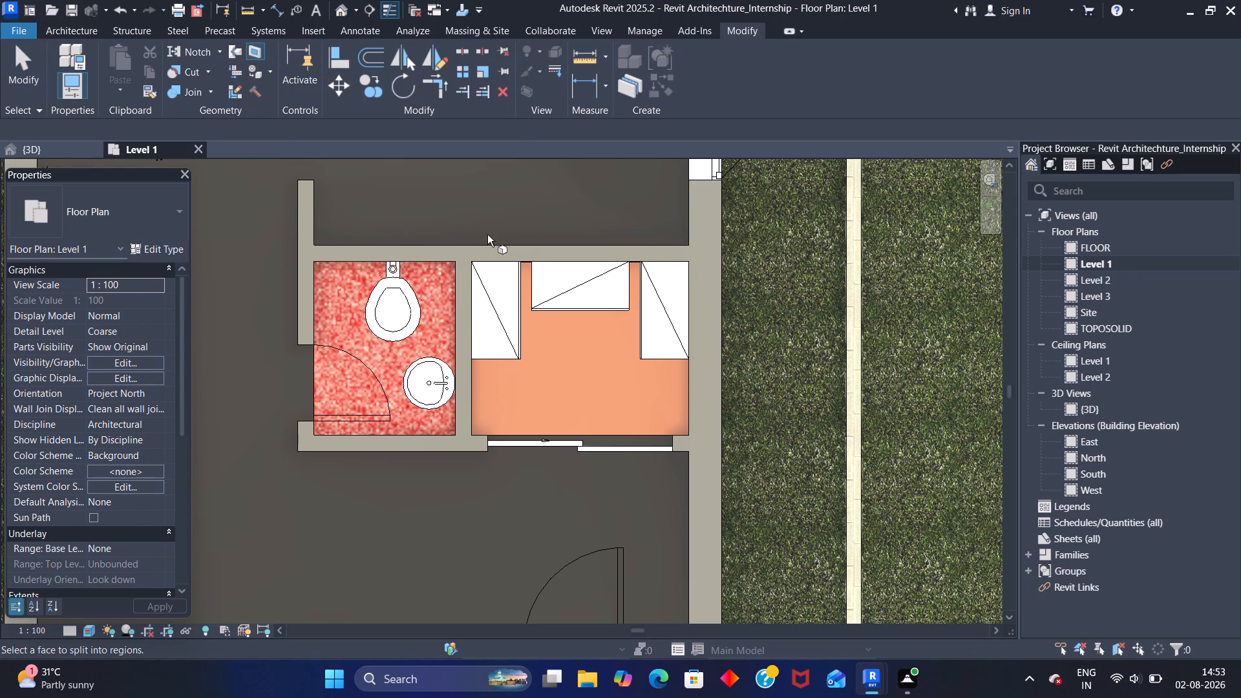
scroll(452, 217, "down", 1)
scroll(505, 484, "down", 1)
middle_click_drag(510, 505, 504, 456)
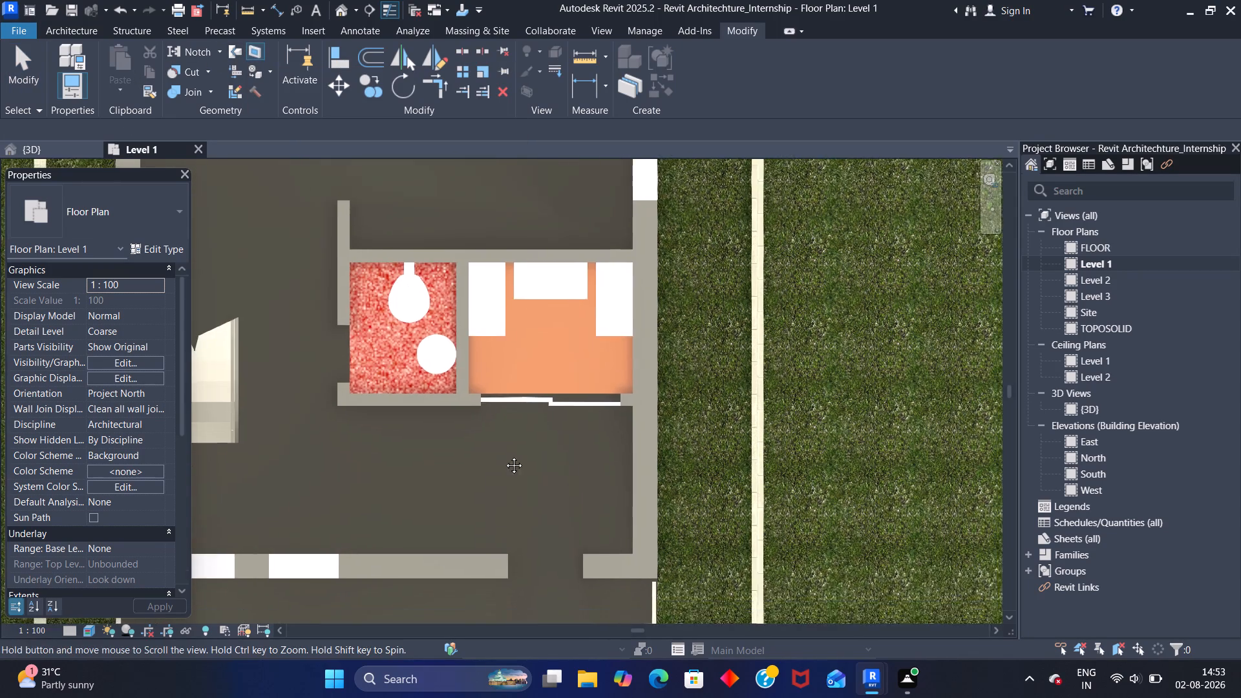
middle_click_drag(504, 456, 511, 412)
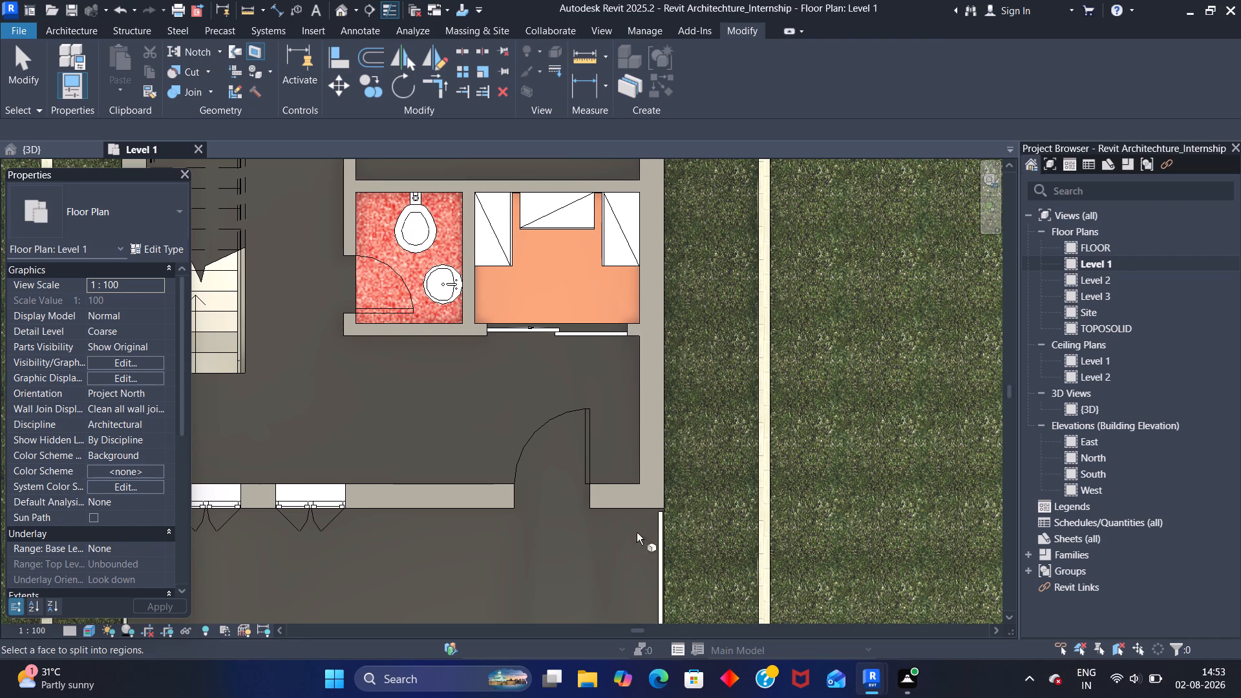
scroll(597, 550, "down", 5)
middle_click_drag(591, 569, 534, 365)
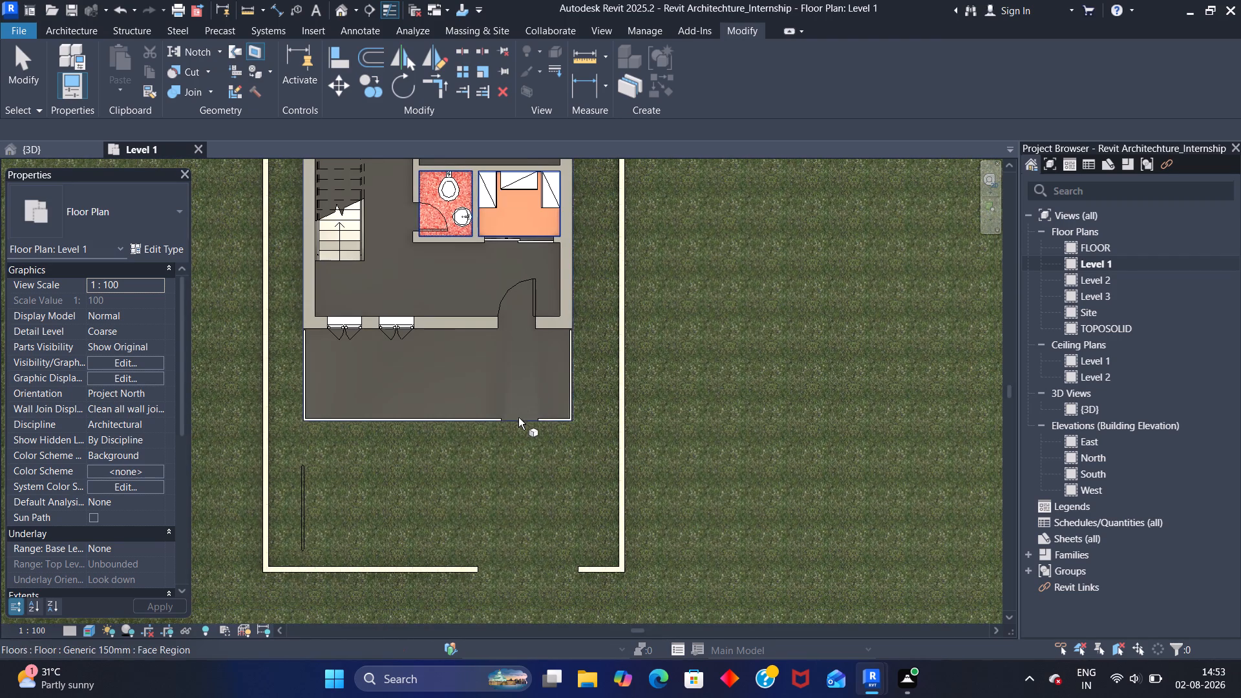
left_click(519, 418)
Sketch a rectangular split boundary just inside the inner wall faces of the toilet room and finish it.
middle_click_drag(445, 279, 447, 329)
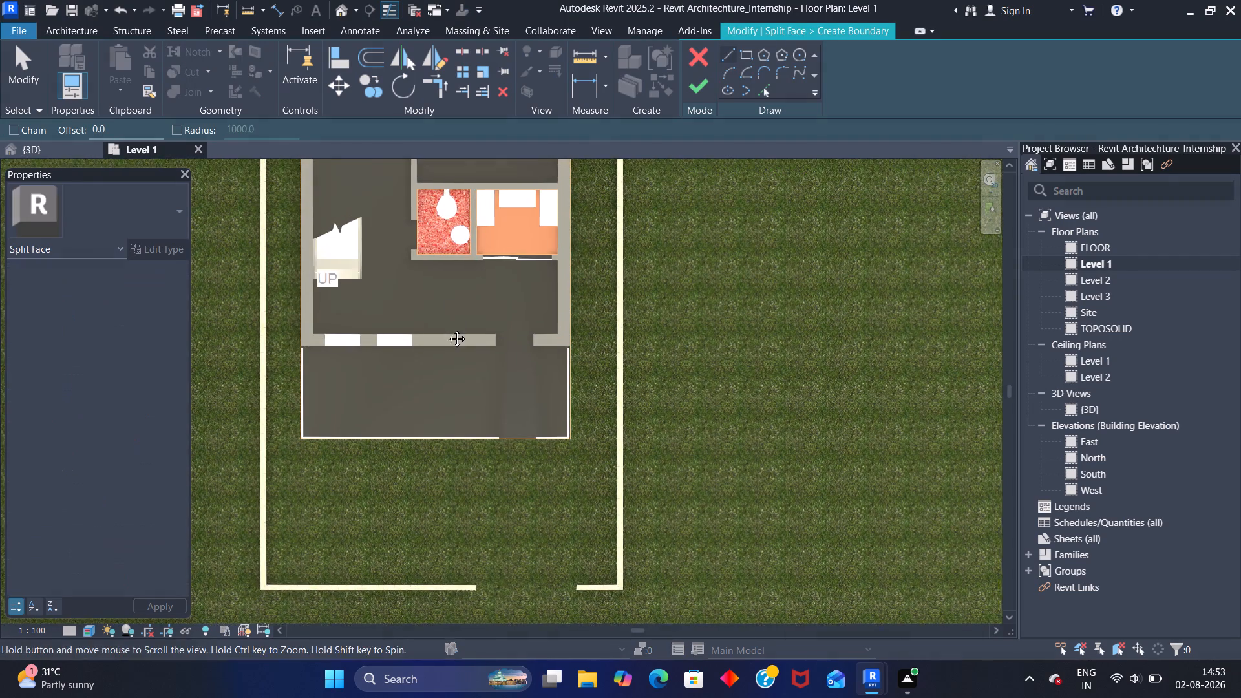
middle_click_drag(447, 329, 456, 359)
scroll(439, 319, "up", 8)
middle_click_drag(440, 283, 454, 344)
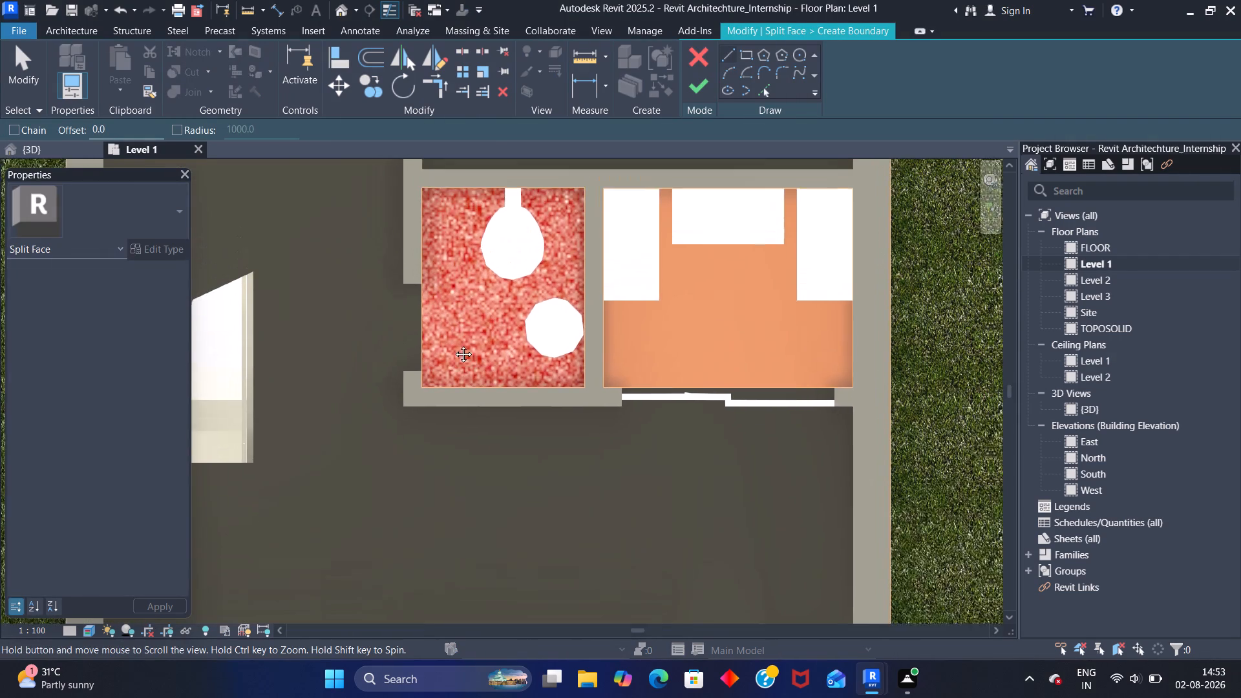
middle_click_drag(454, 344, 456, 357)
scroll(448, 335, "up", 6)
middle_click_drag(439, 313, 441, 430)
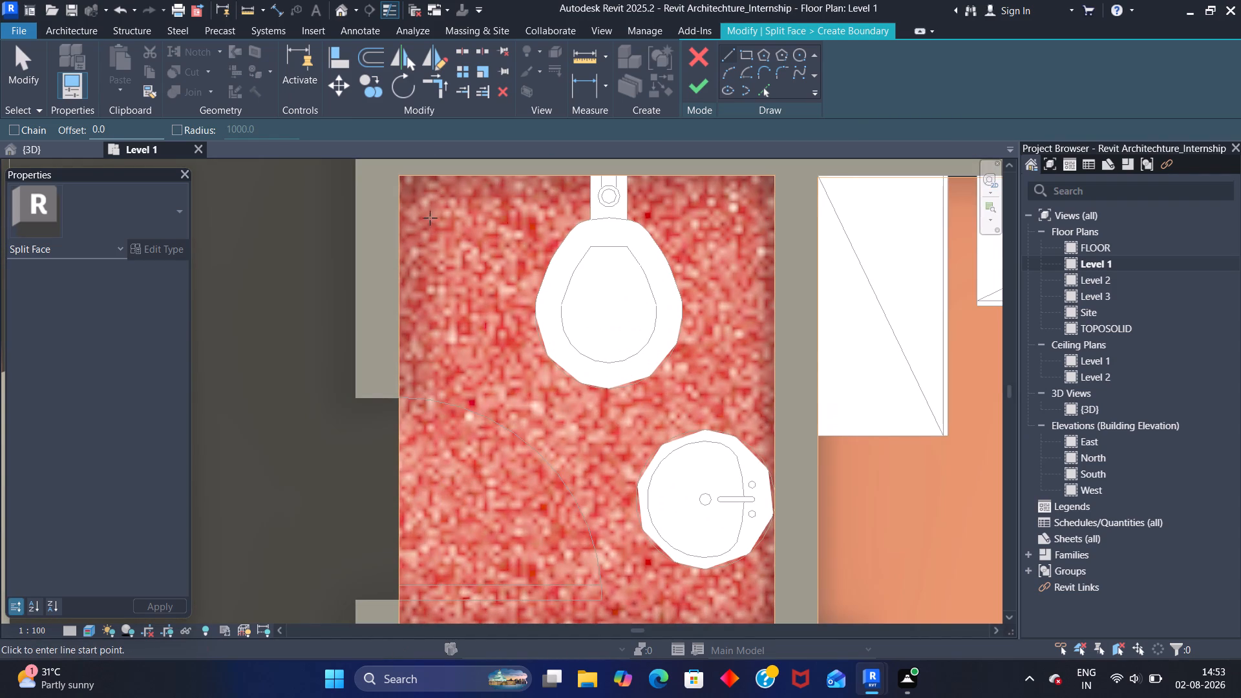
scroll(405, 182, "up", 13)
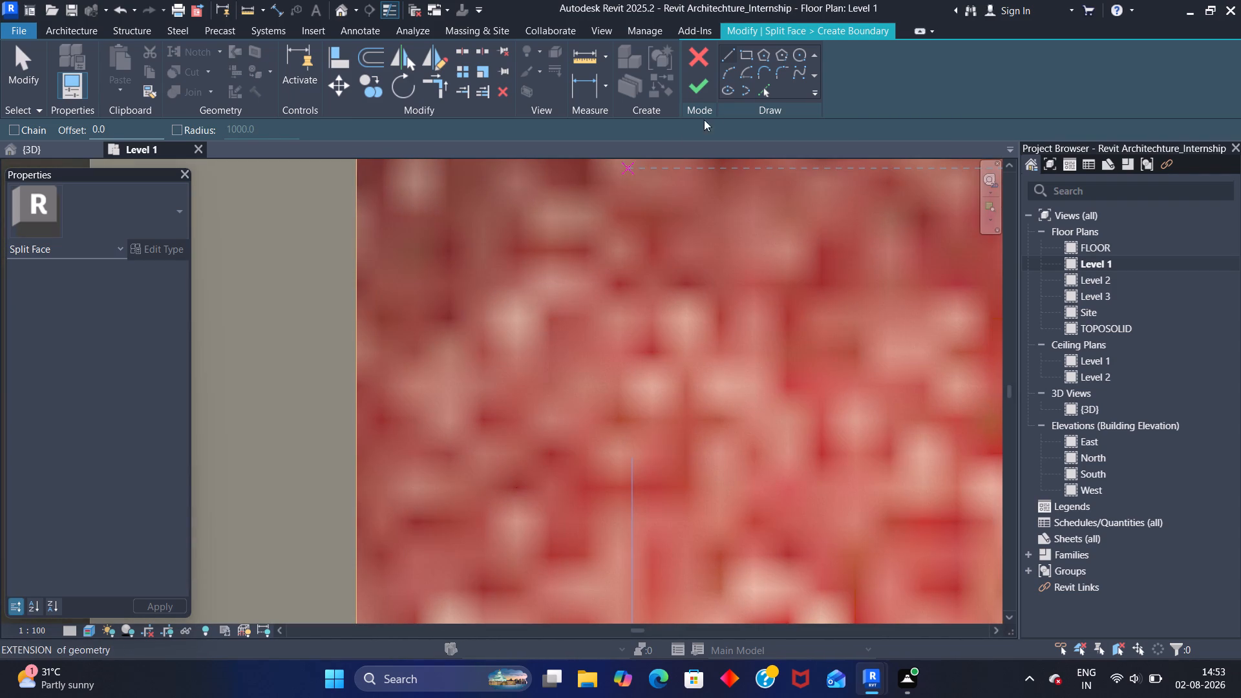
left_click(748, 52)
middle_click_drag(415, 175, 399, 291)
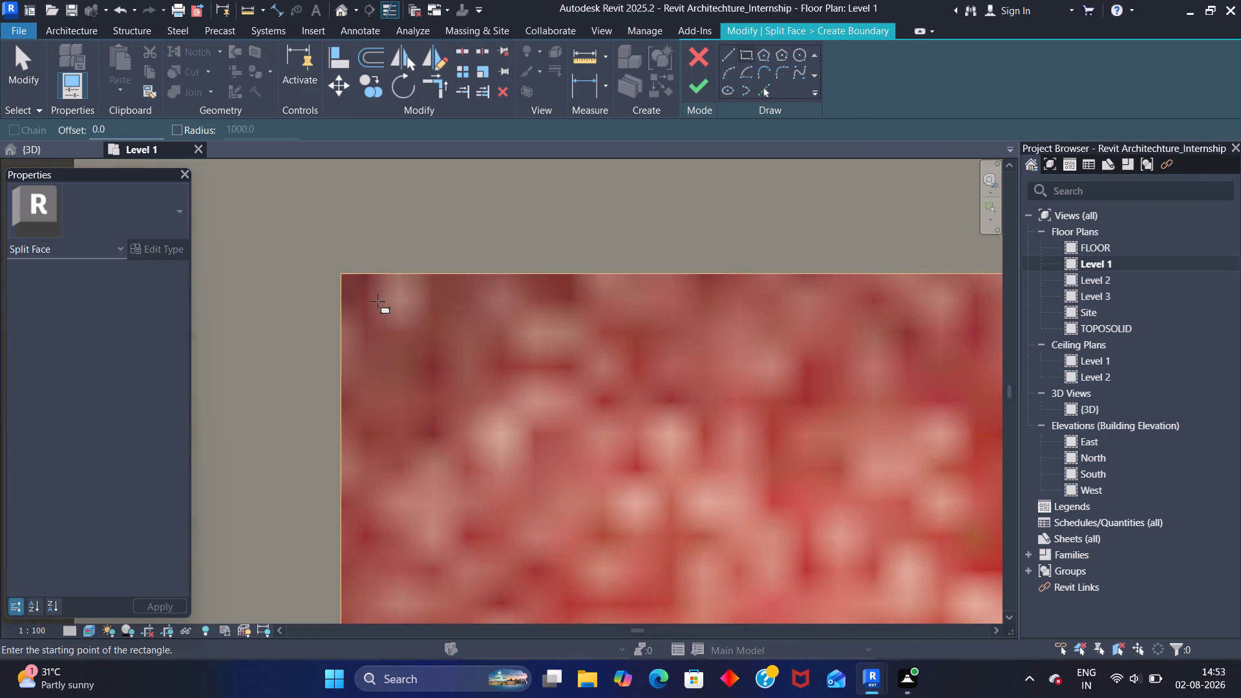
scroll(375, 302, "up", 6)
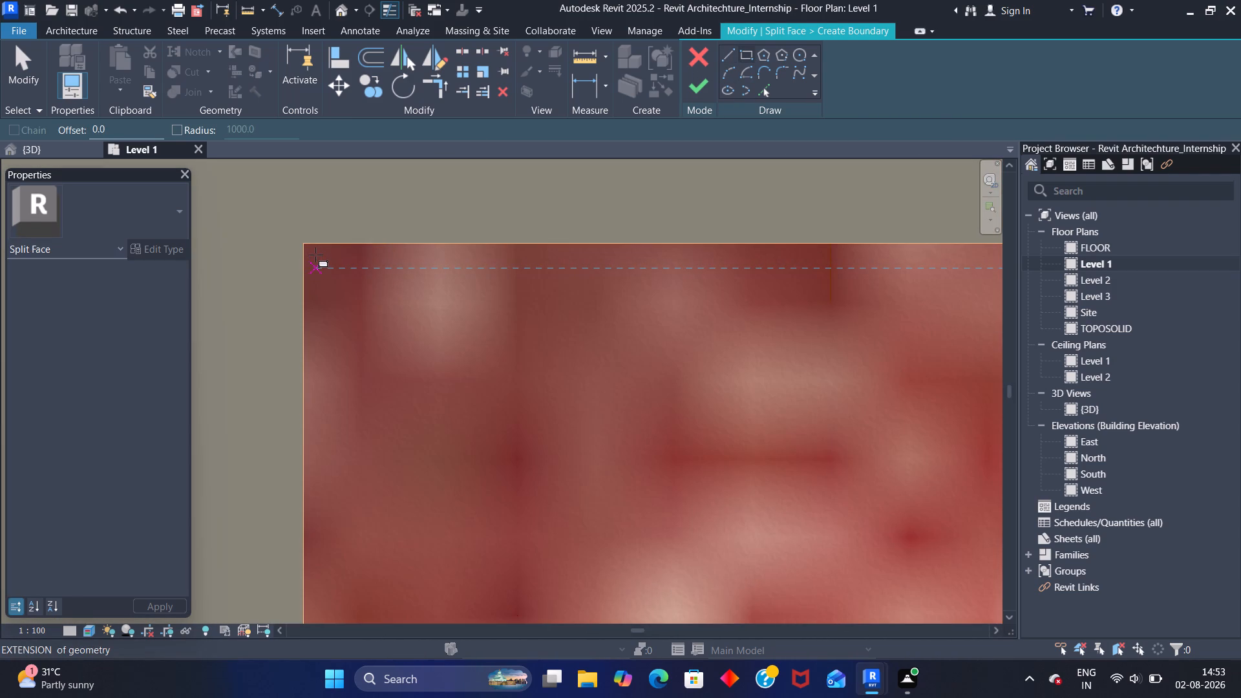
left_click(315, 255)
scroll(445, 375, "down", 8)
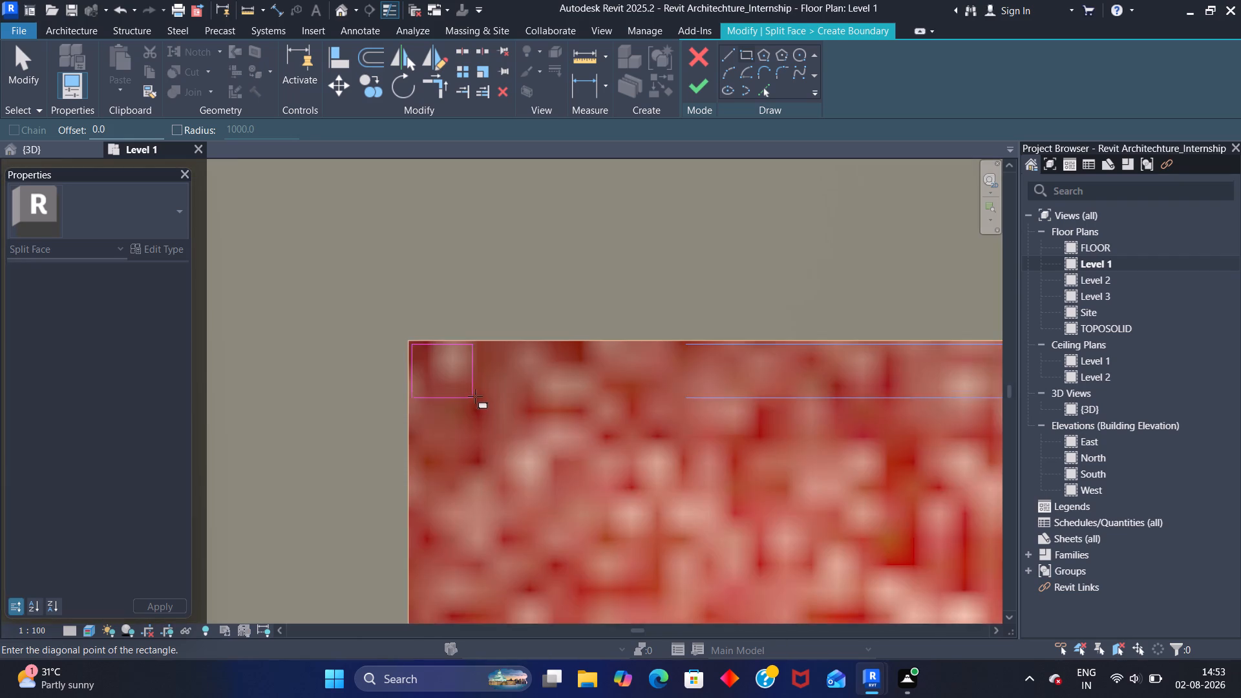
scroll(475, 396, "down", 9)
middle_click_drag(446, 357, 317, 151)
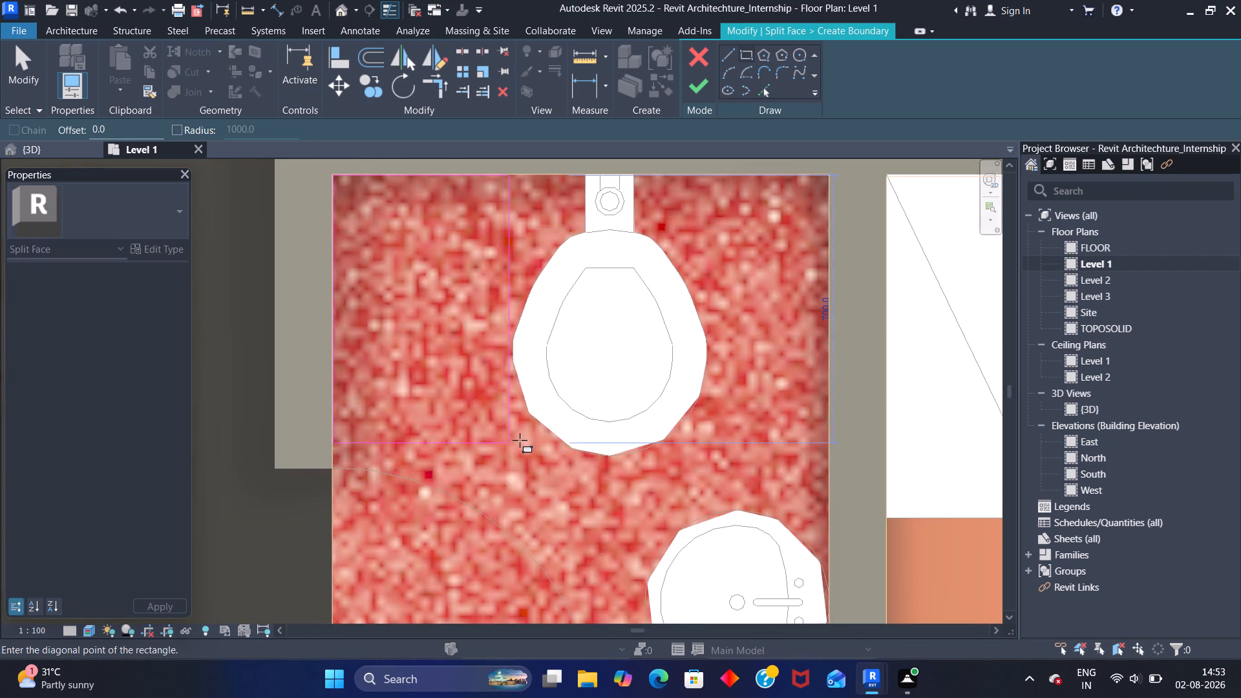
scroll(521, 440, "down", 5)
middle_click_drag(571, 467, 441, 253)
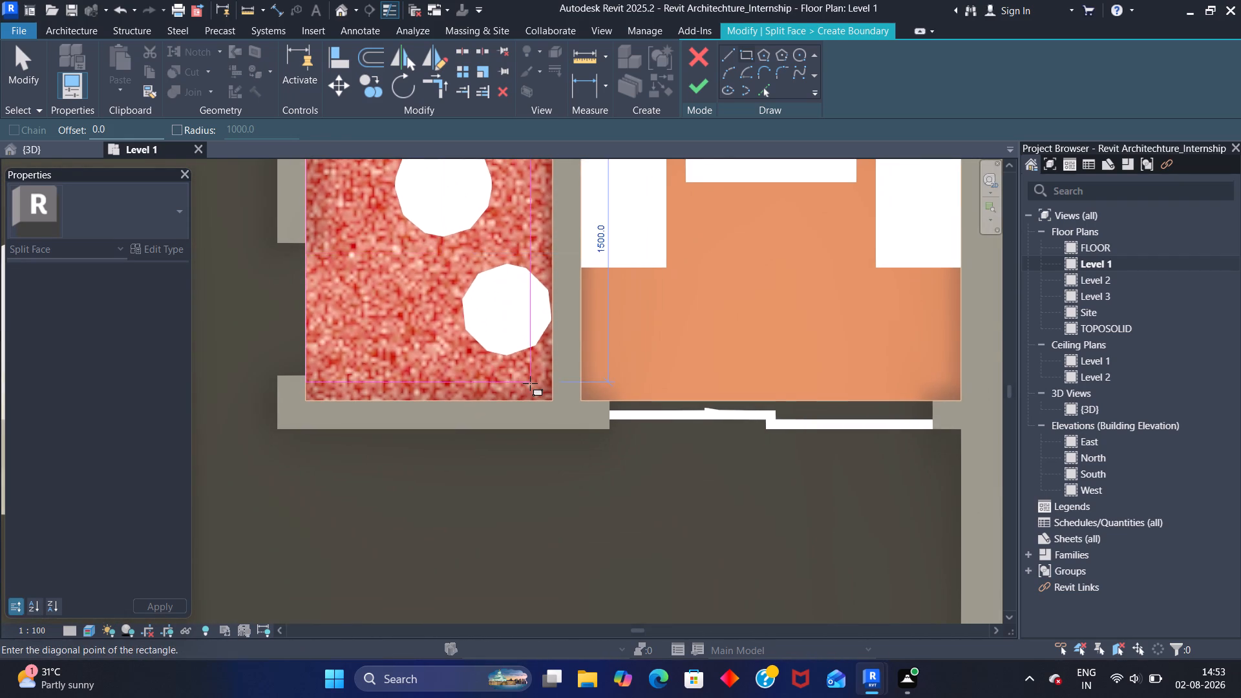
scroll(530, 383, "up", 15)
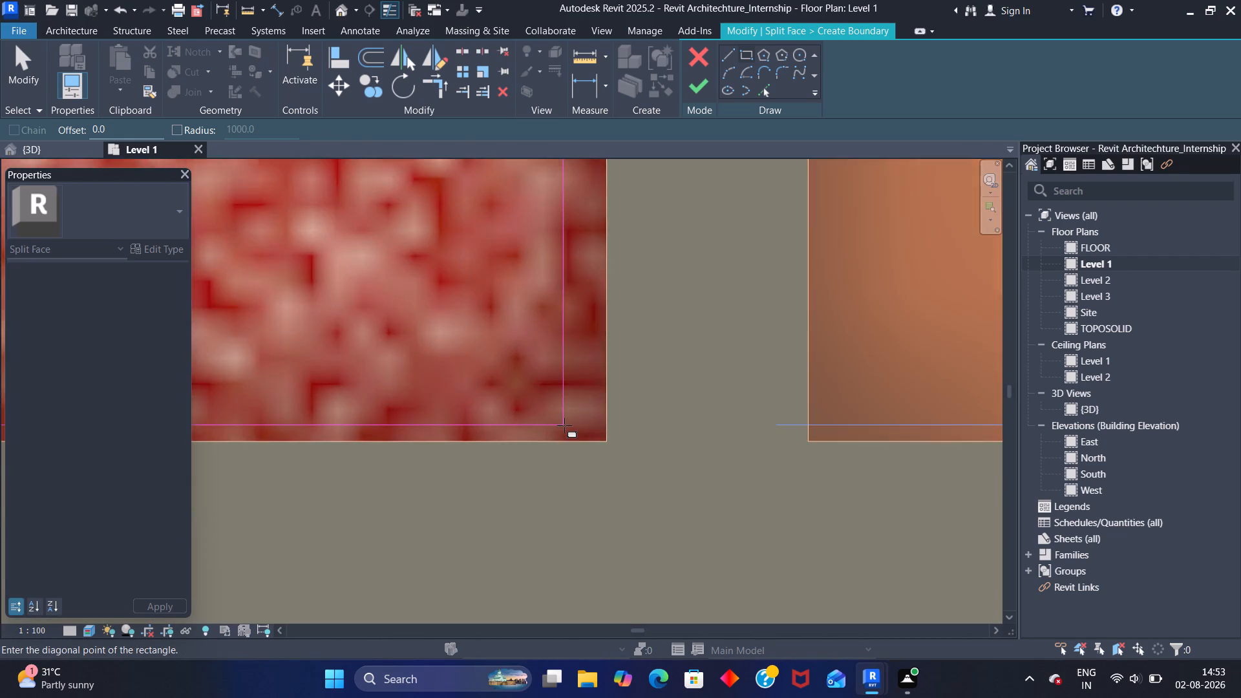
scroll(564, 425, "up", 8)
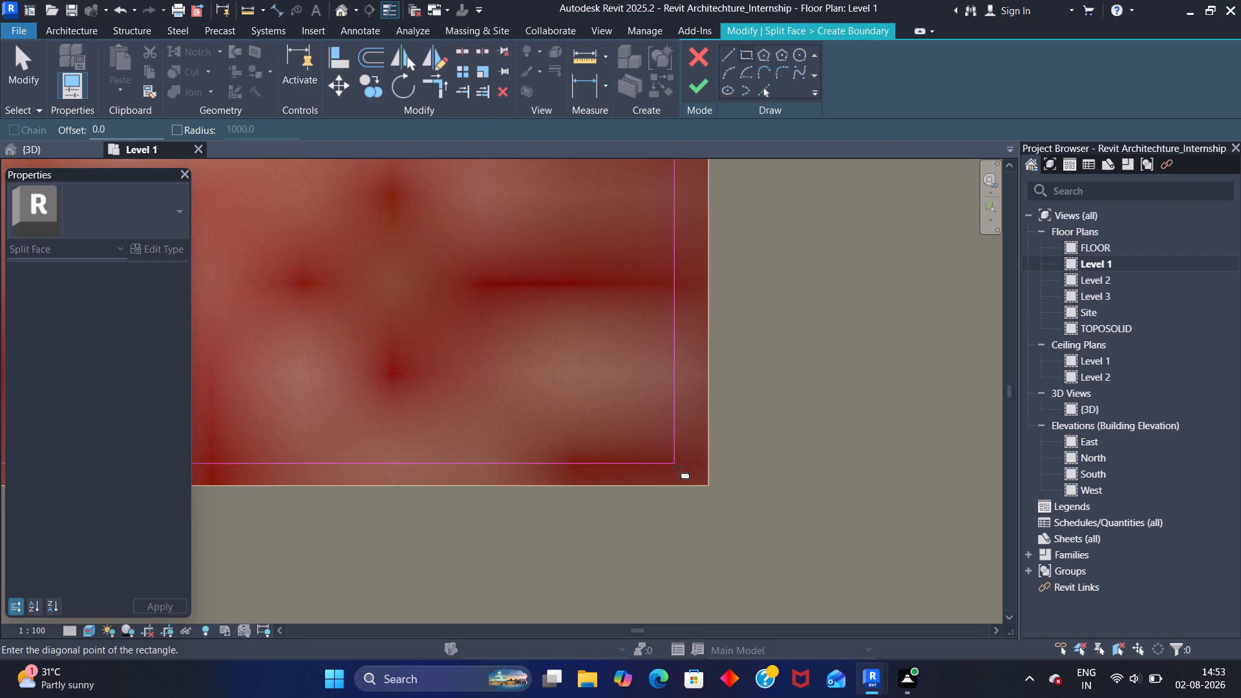
left_click(692, 469)
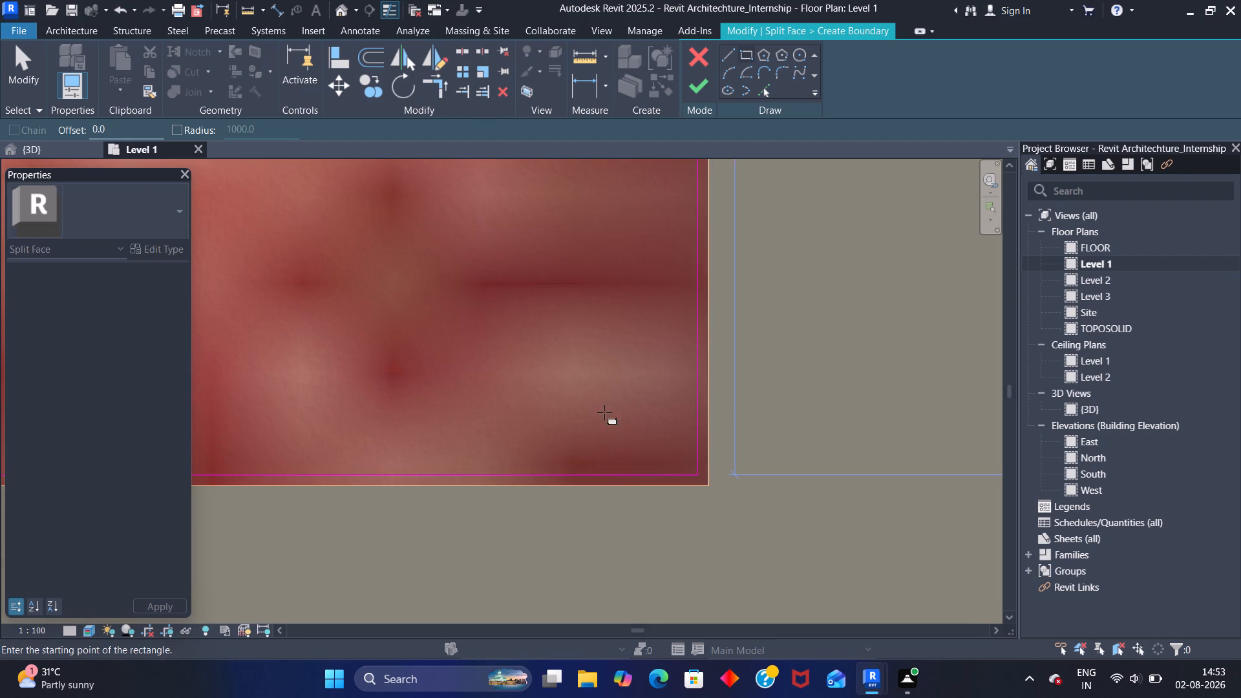
scroll(588, 381, "down", 1)
left_click(699, 89)
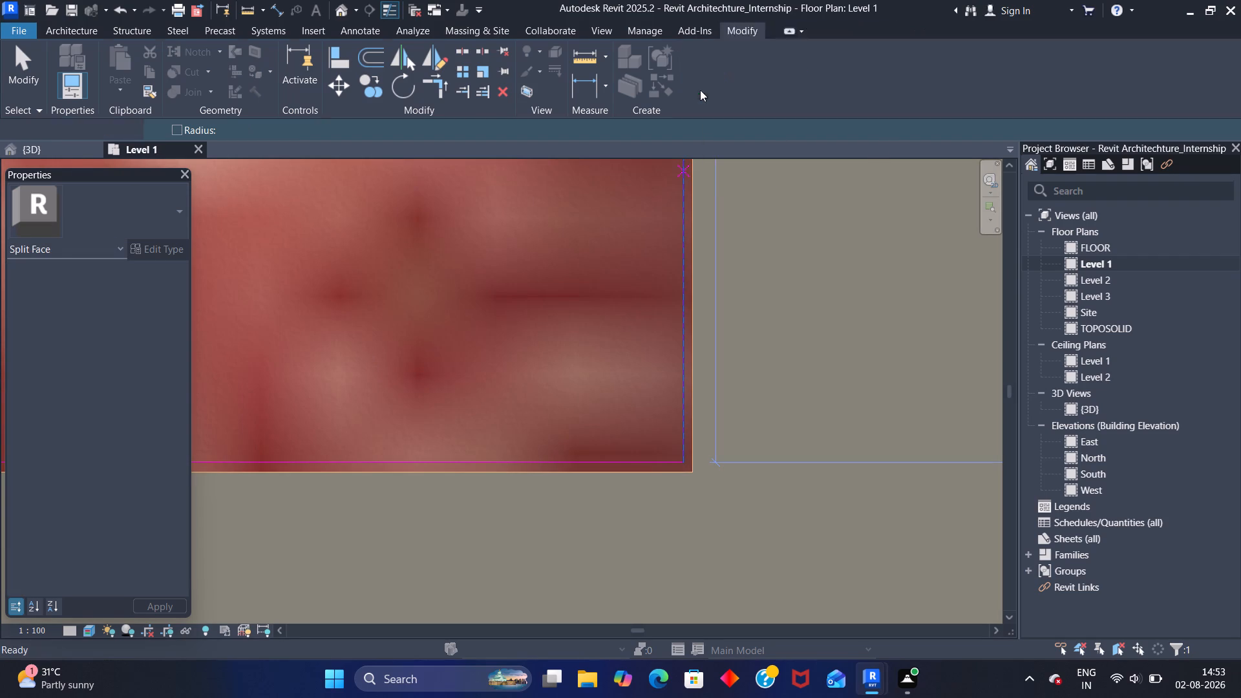
Start the Paint tool and search the project materials for BATH ROOM TILES.
scroll(552, 254, "down", 8)
middle_click_drag(367, 269, 423, 335)
scroll(426, 341, "down", 4)
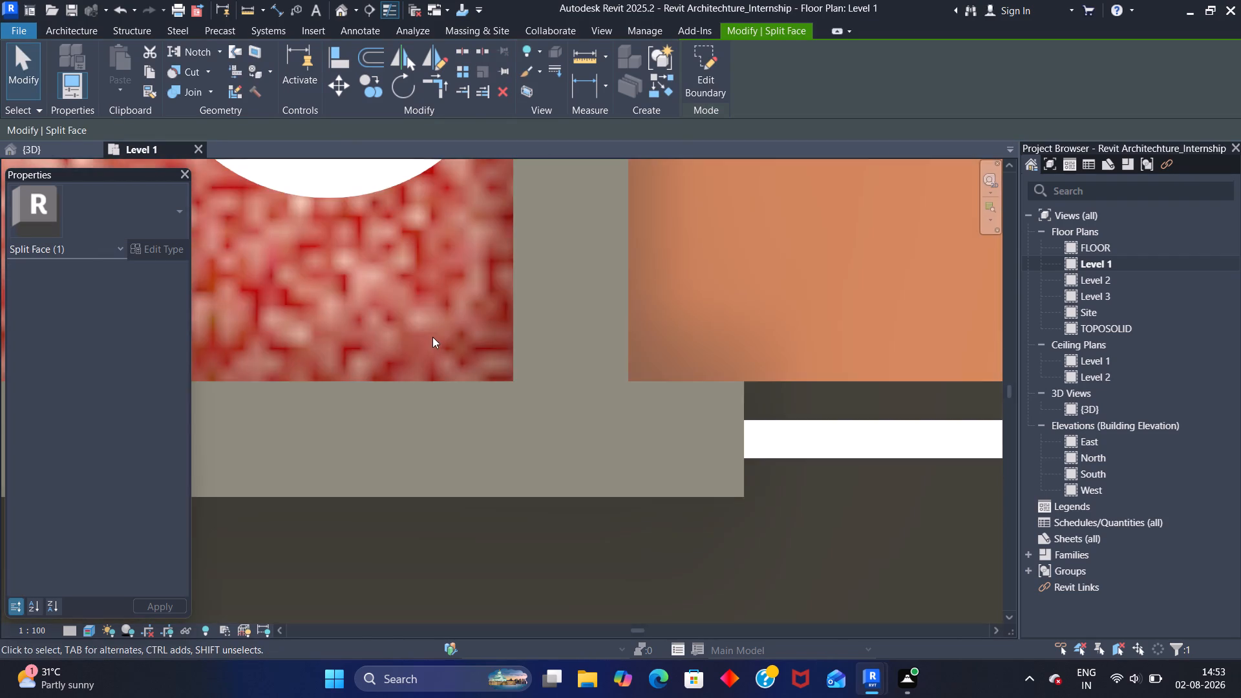
scroll(432, 337, "down", 16)
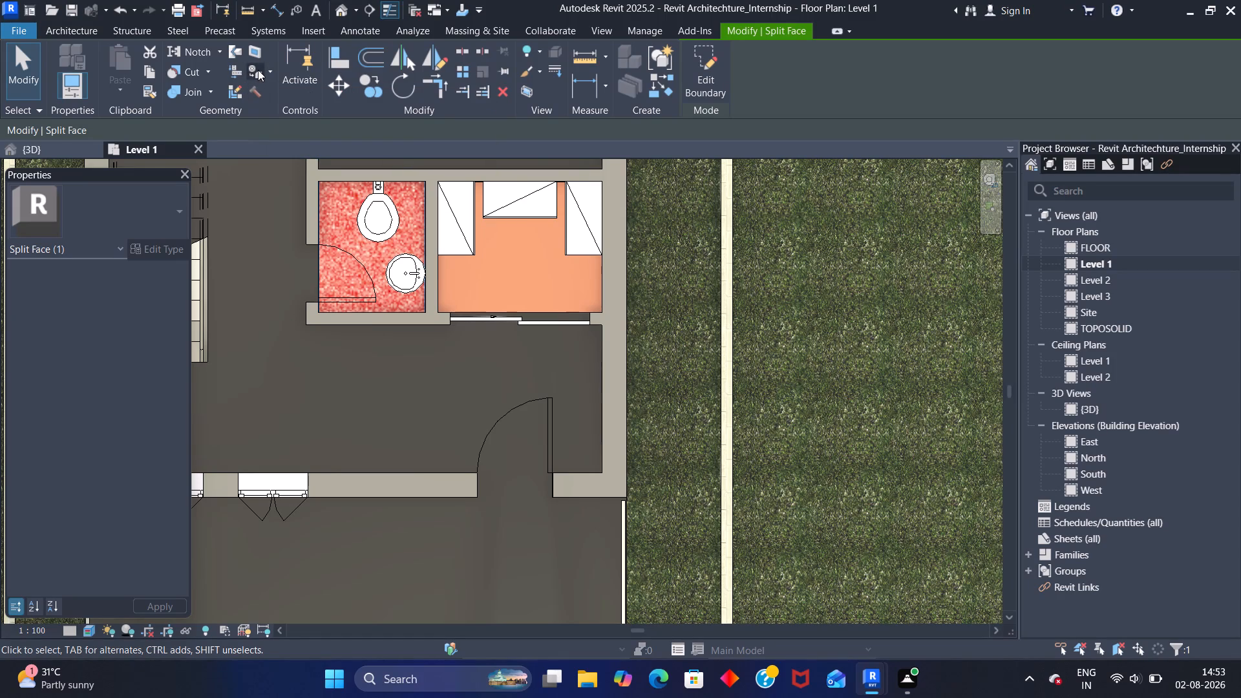
left_click(258, 70)
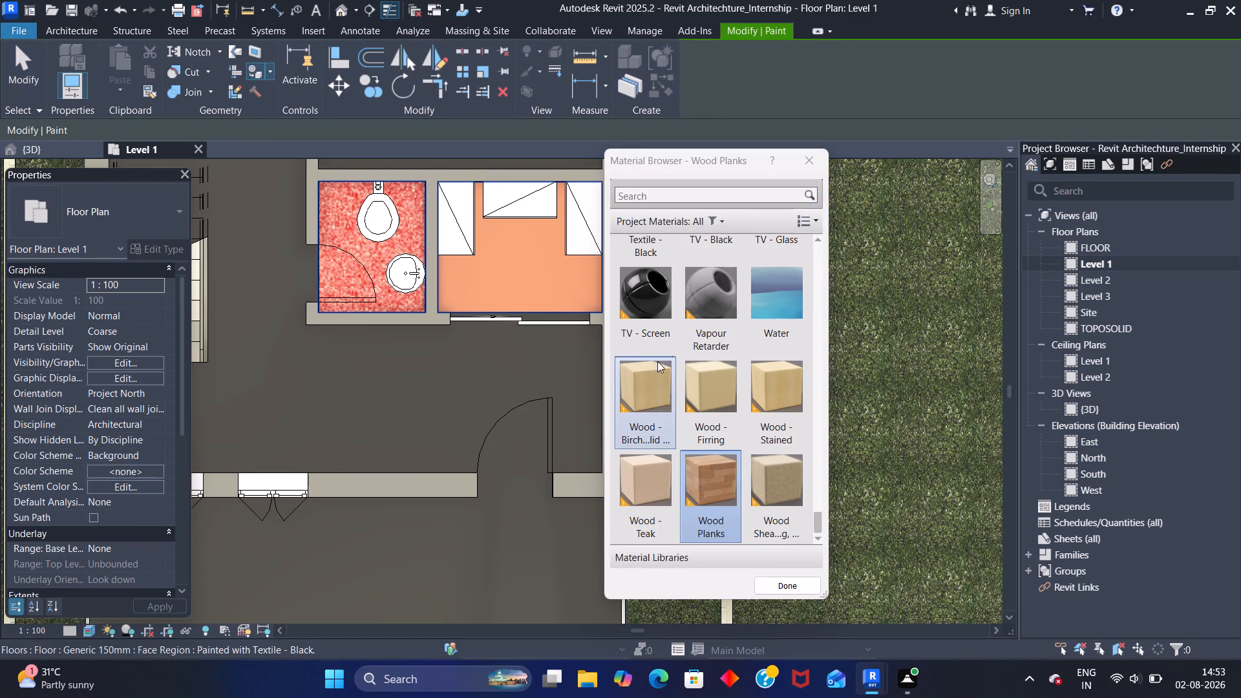
left_click(650, 198)
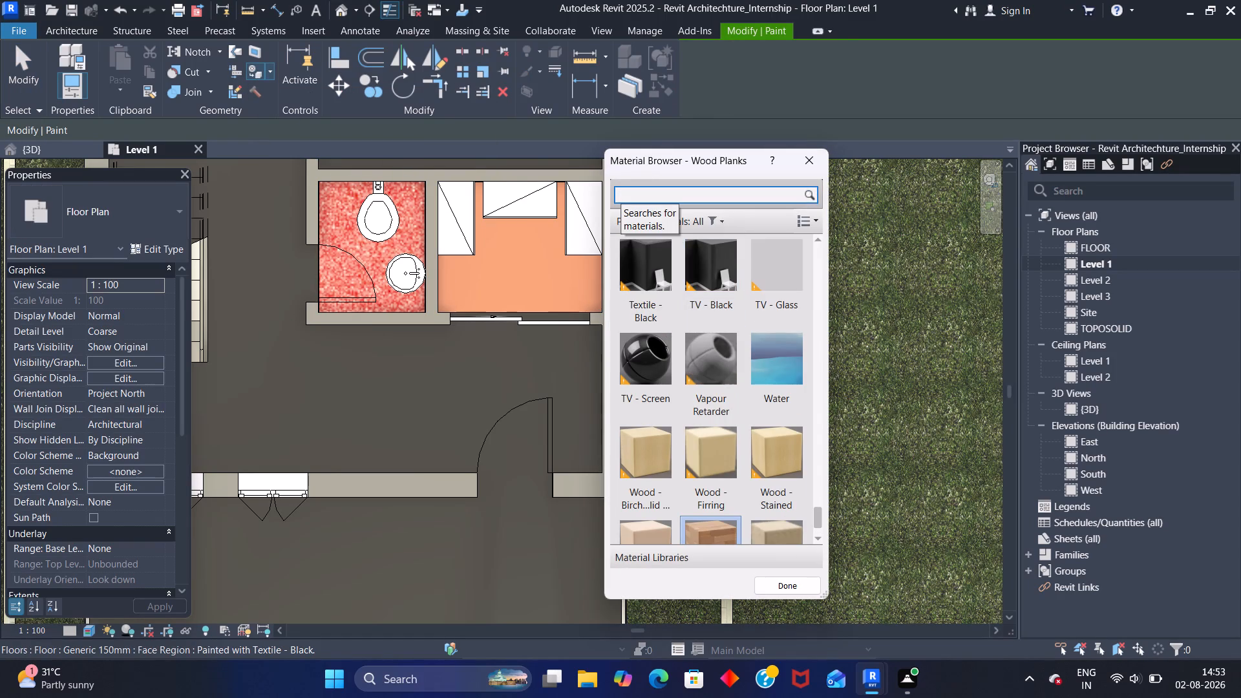
type("BATH")
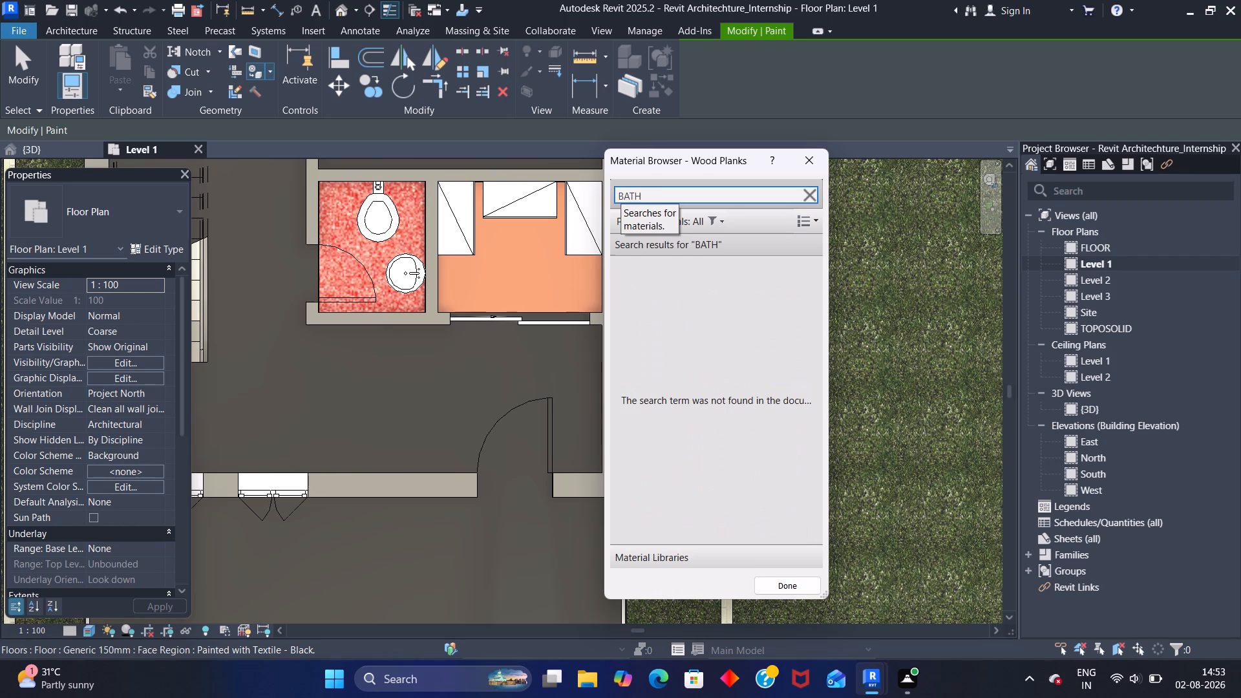
key("space")
type("ROO")
key("m")
key("space")
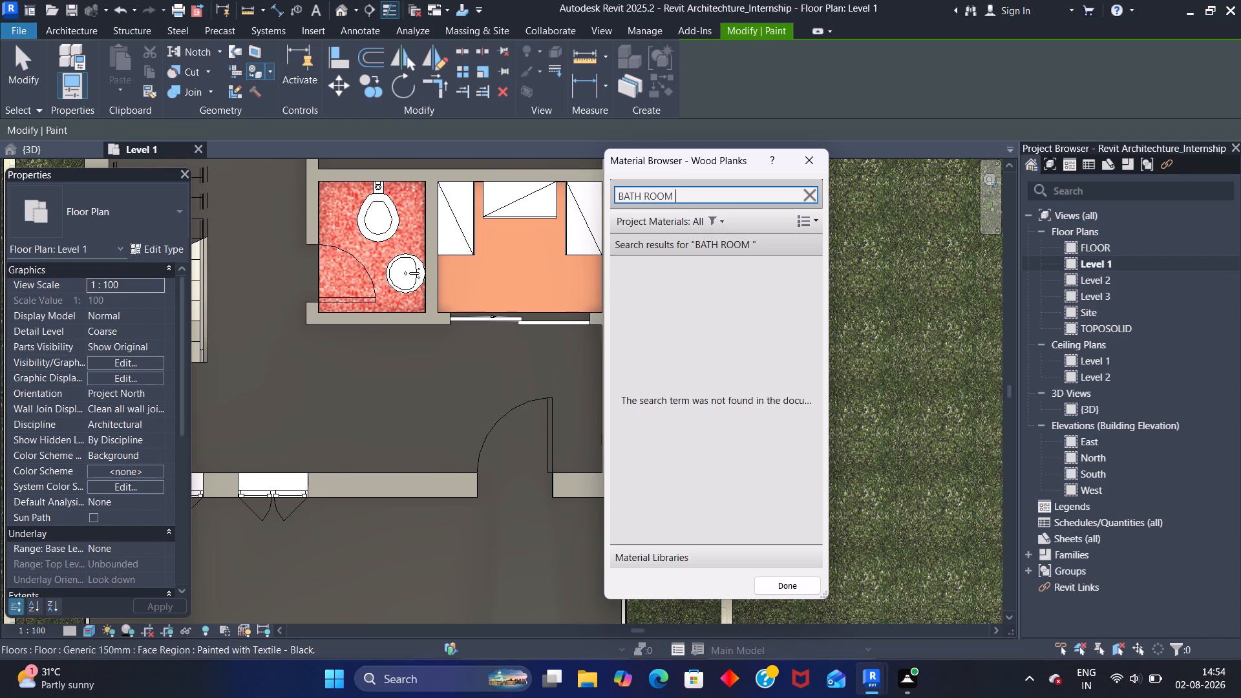
type("TILES")
Replace the material search with TILES, shorten it to TILE, and look through the matching materials.
key("BackSpace")
key("BackSpace")
key("BackSpace")
key("BackSpace")
key("BackSpace")
key("BackSpace")
key("BackSpace")
key("BackSpace")
key("BackSpace")
key("BackSpace")
key("BackSpace")
key("BackSpace")
key("BackSpace")
key("BackSpace")
key("BackSpace")
key("BackSpace")
key("BackSpace")
key("BackSpace")
type("TILES")
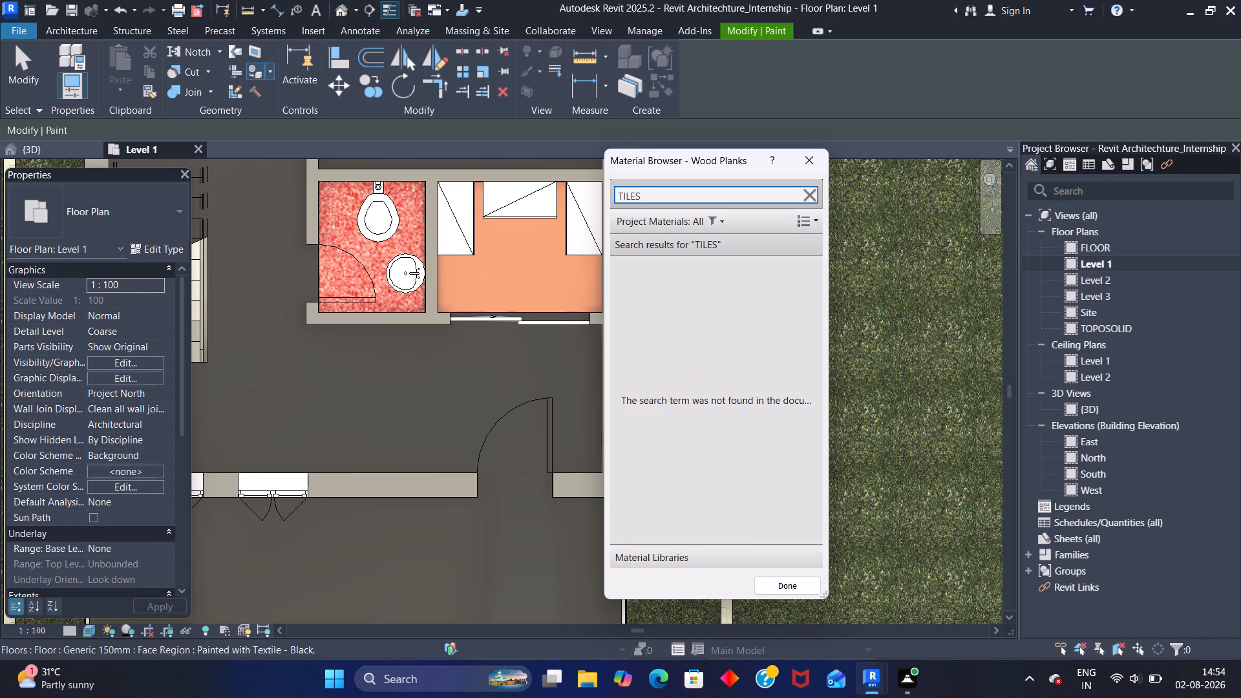
key("BackSpace")
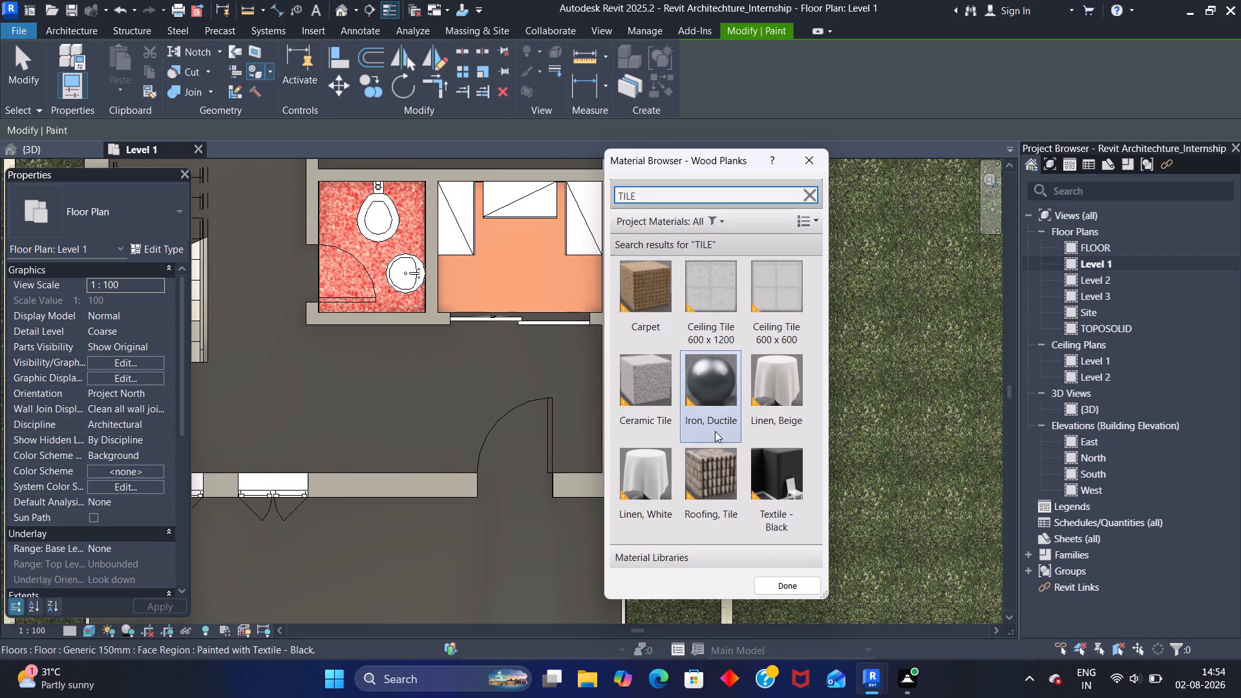
scroll(718, 467, "down", 5)
scroll(726, 432, "up", 4)
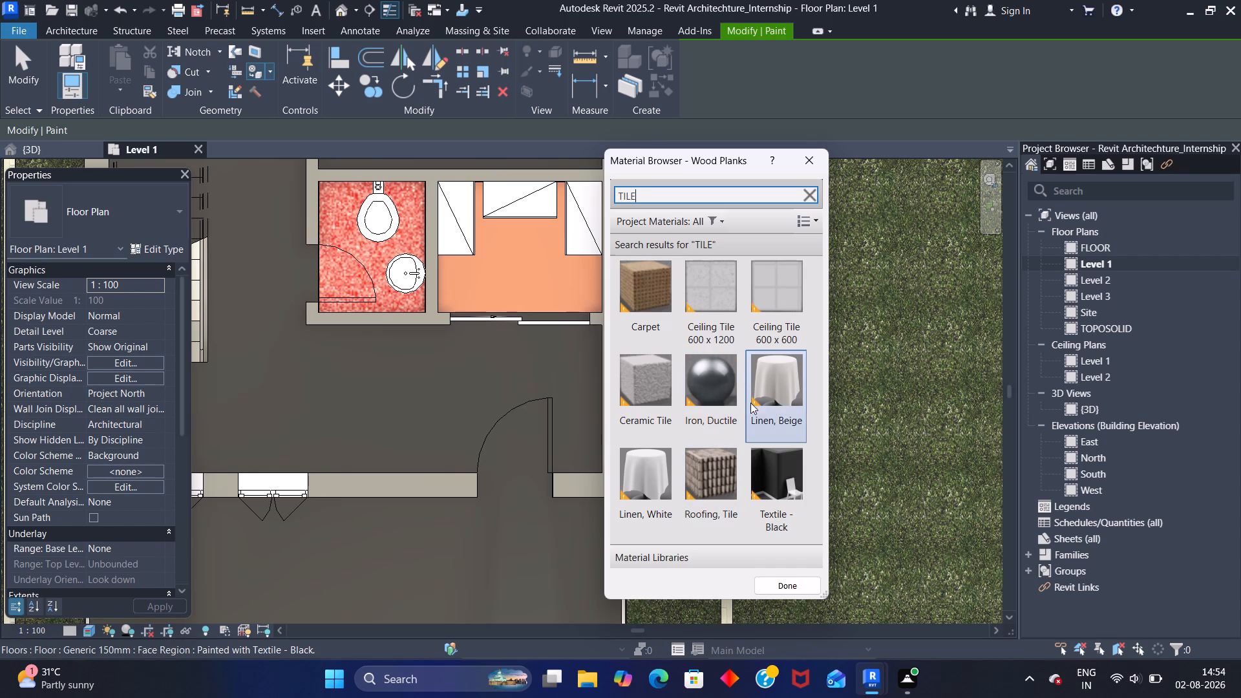
scroll(750, 403, "up", 2)
Paint the toilet room floor region with the Linen, Beige material.
left_click(780, 401)
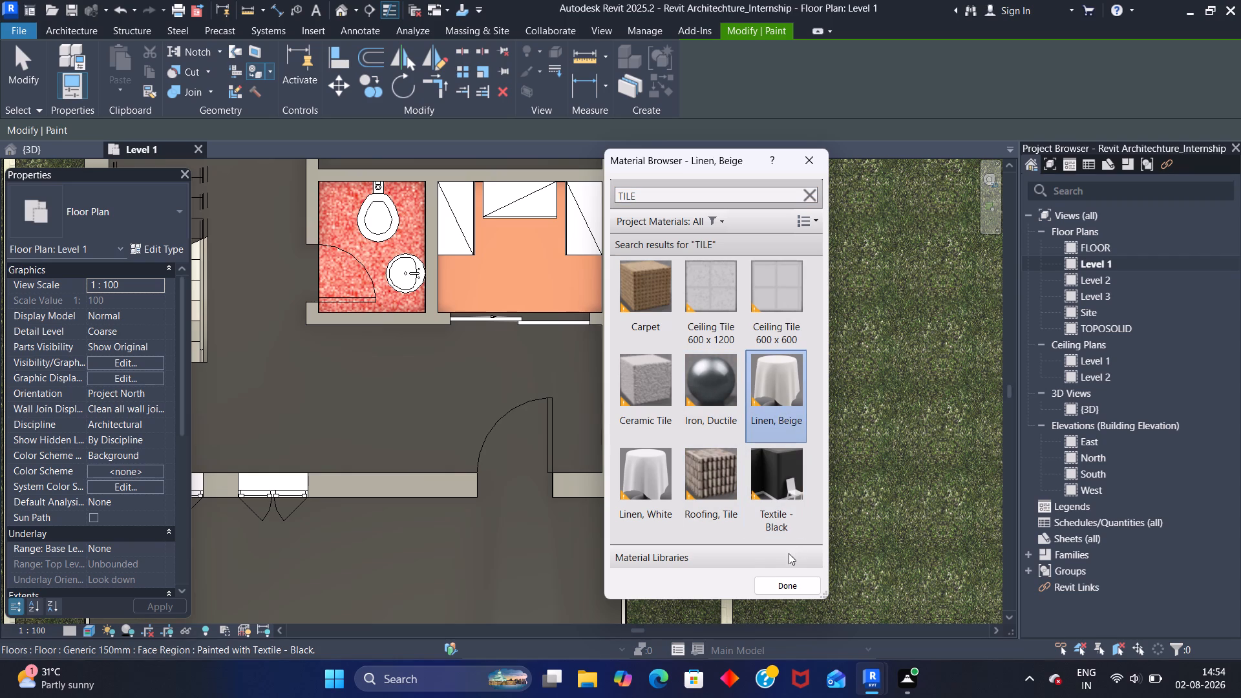
left_click(340, 213)
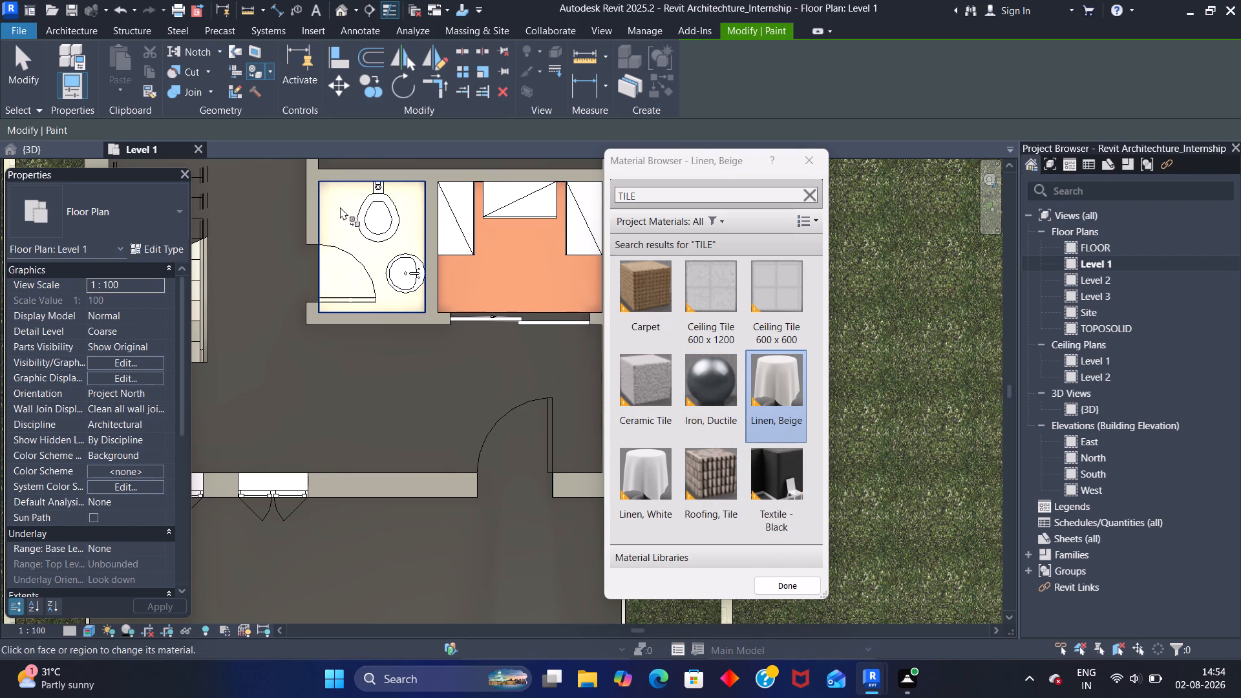
scroll(480, 281, "down", 1)
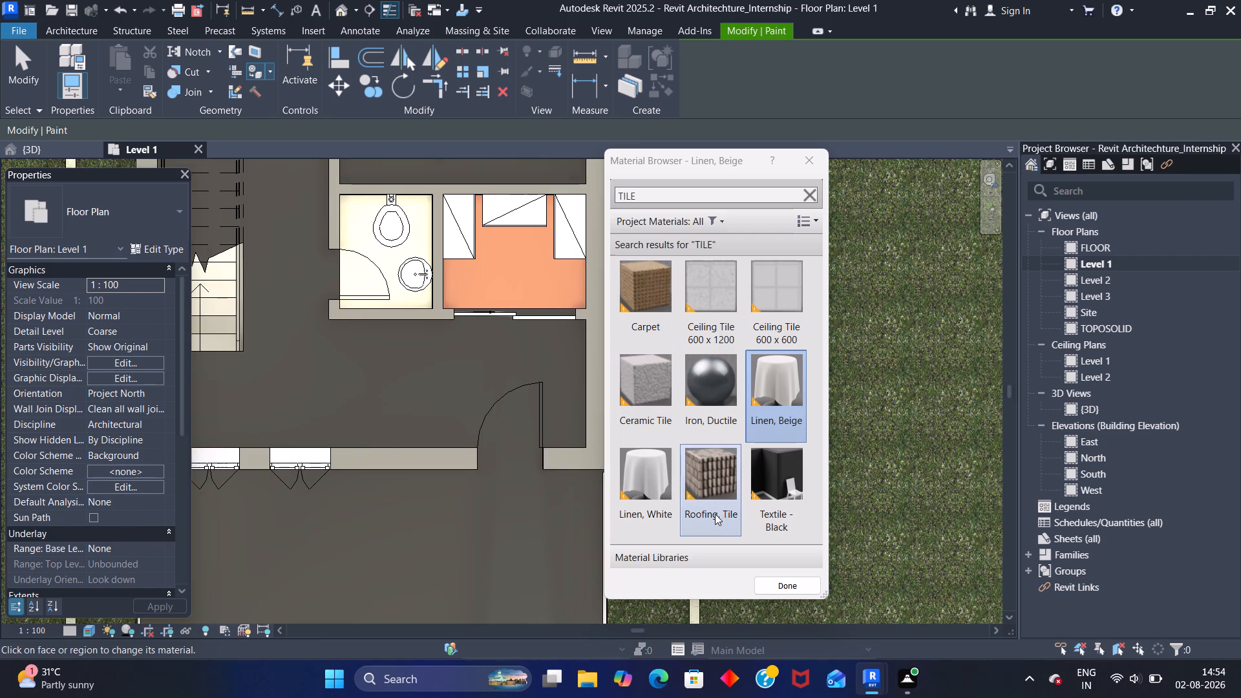
left_click_drag(770, 582, 770, 574)
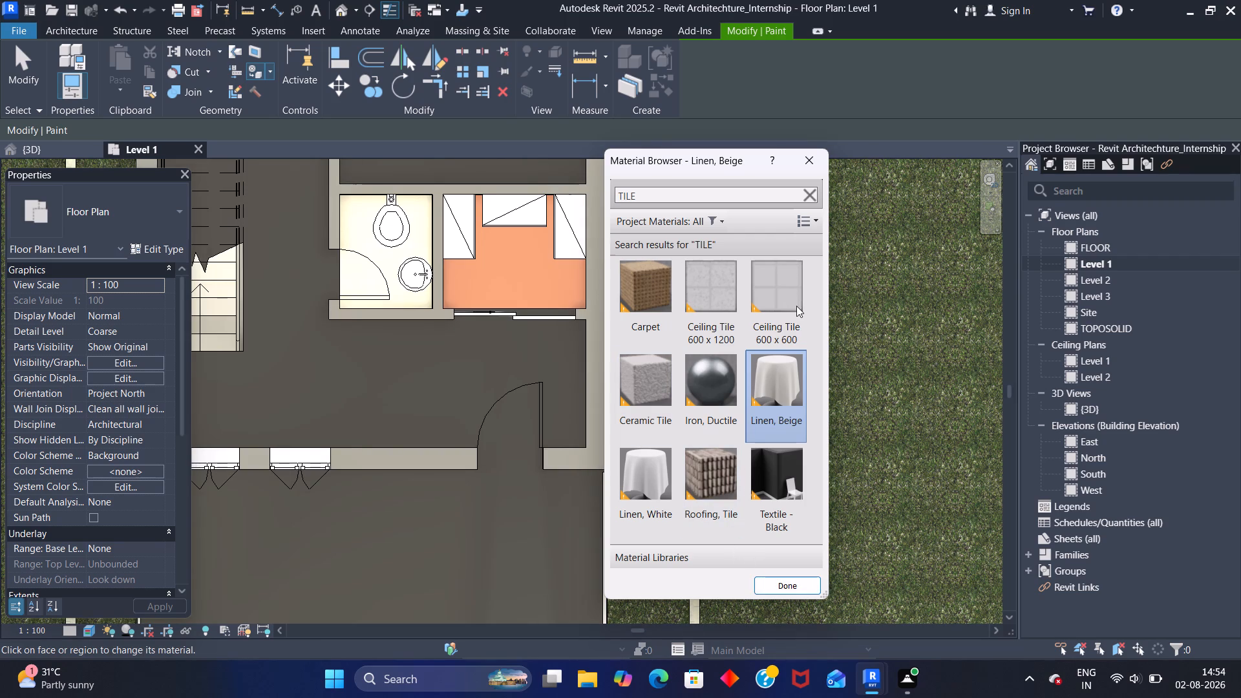
Finish the painting and close the material browser.
left_click(802, 578)
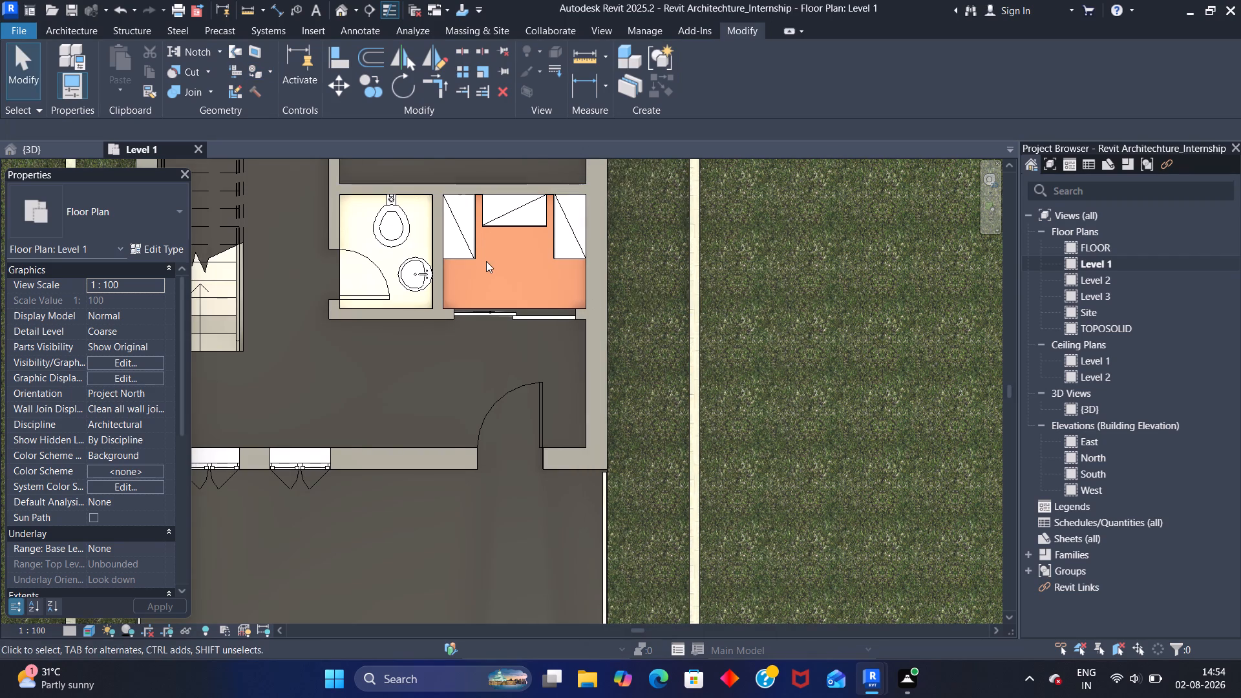
Look over the whole Level 1 plan for floor areas that still need their own finish.
middle_click_drag(493, 267, 498, 344)
scroll(429, 218, "down", 4)
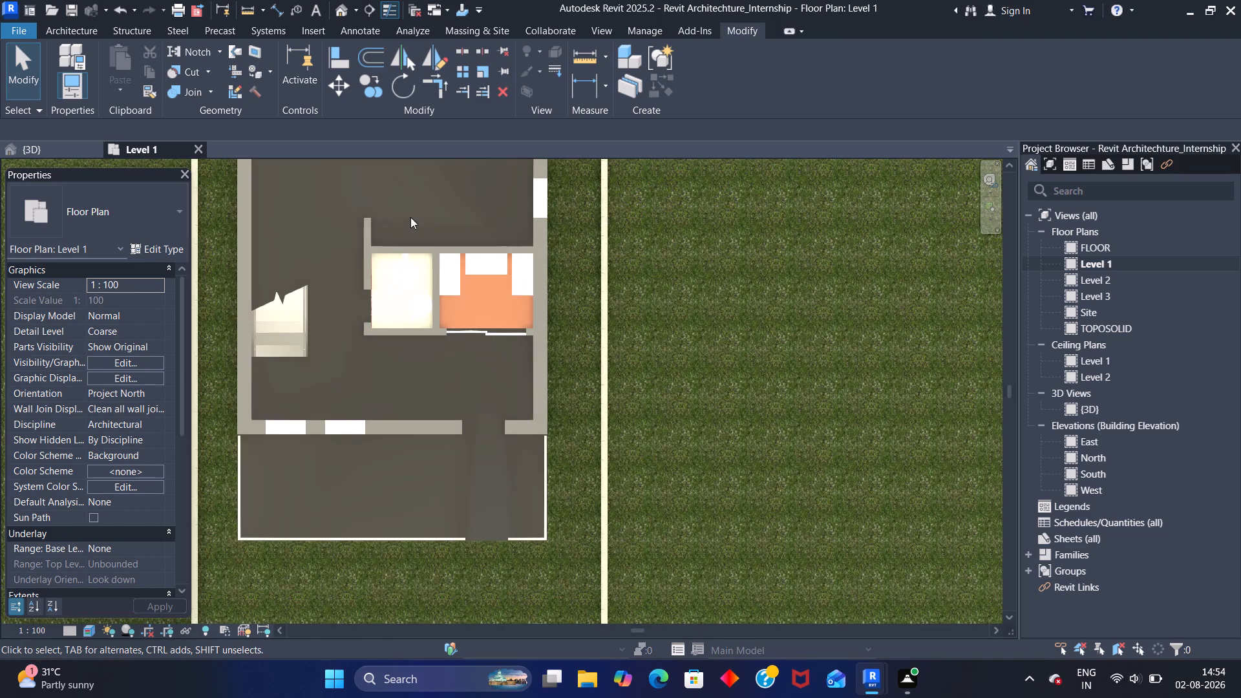
middle_click_drag(410, 204, 434, 359)
middle_click_drag(408, 295, 414, 343)
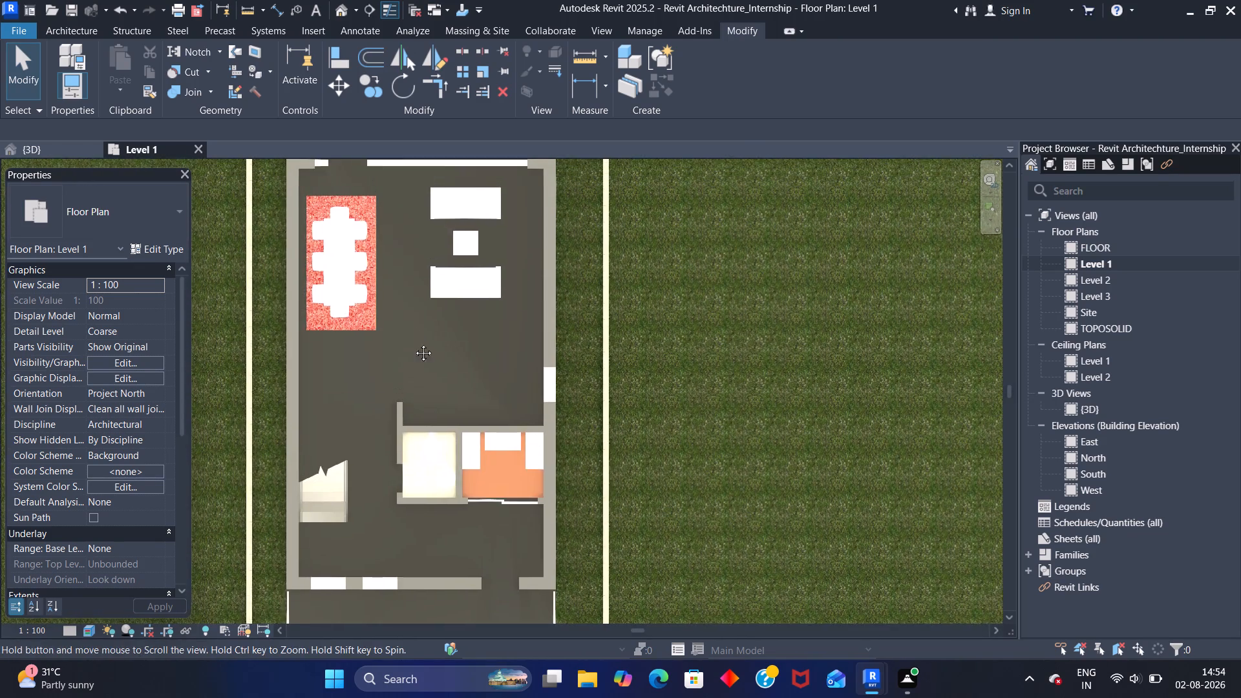
middle_click_drag(414, 343, 411, 354)
scroll(405, 311, "down", 2)
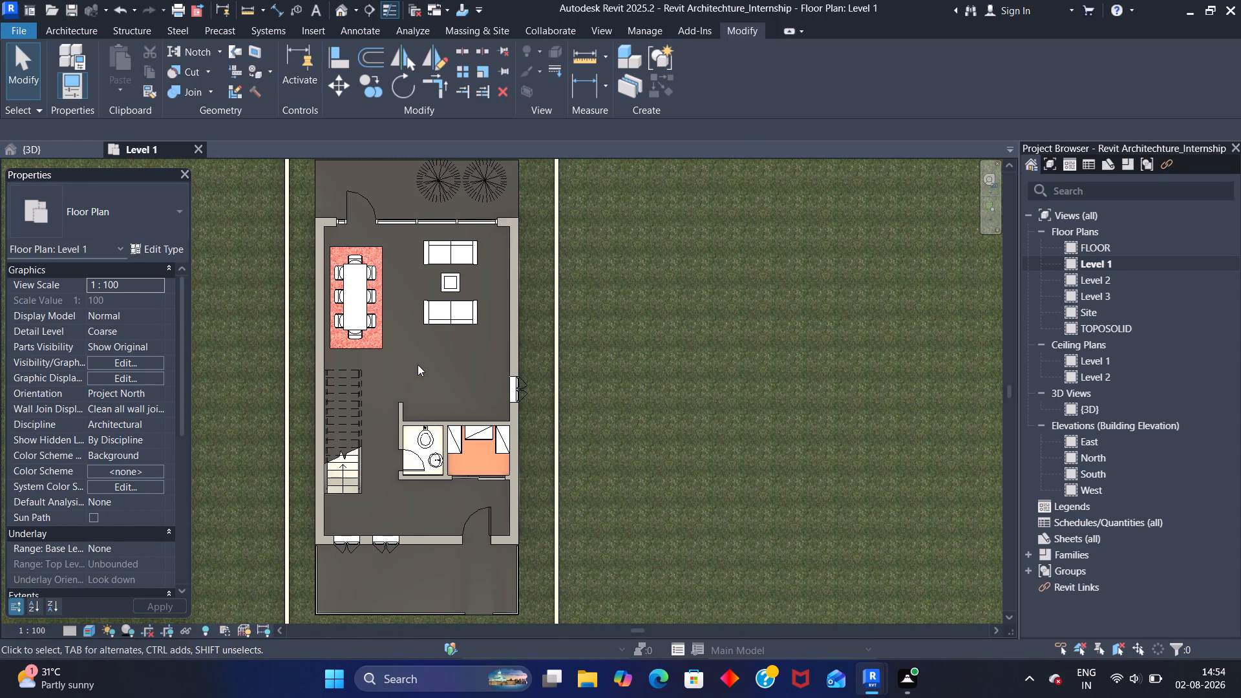
middle_click_drag(396, 260, 392, 301)
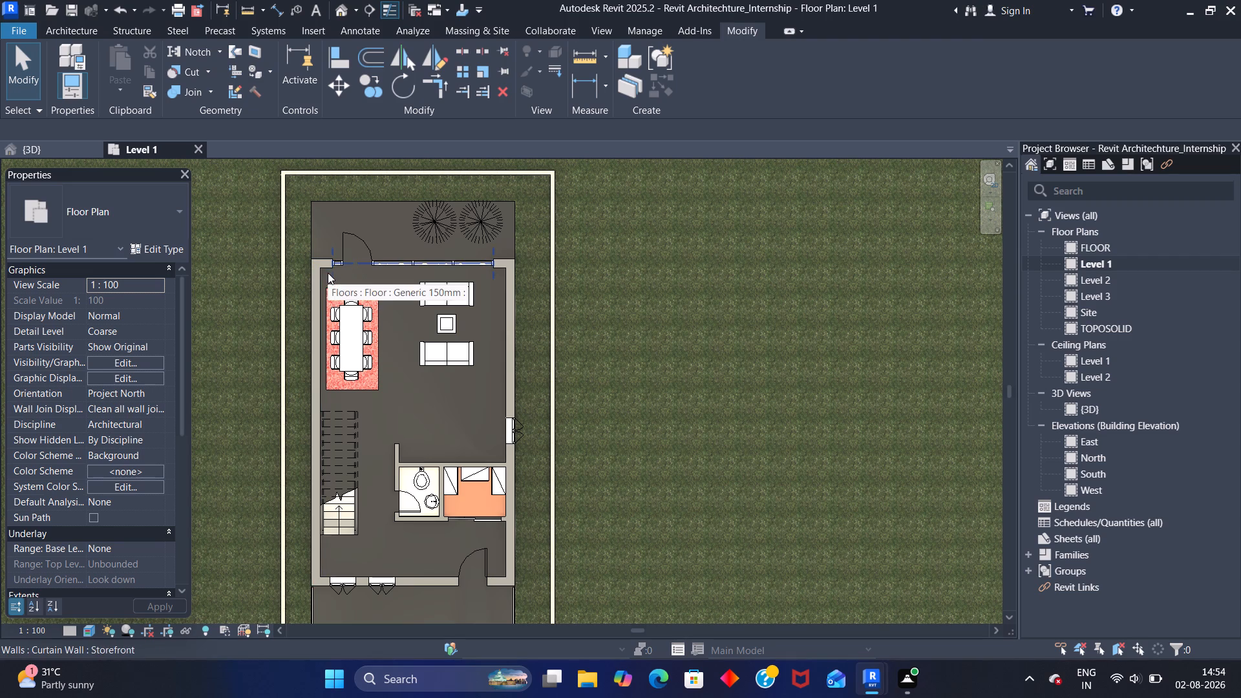
scroll(397, 357, "down", 1)
middle_click_drag(402, 364, 403, 333)
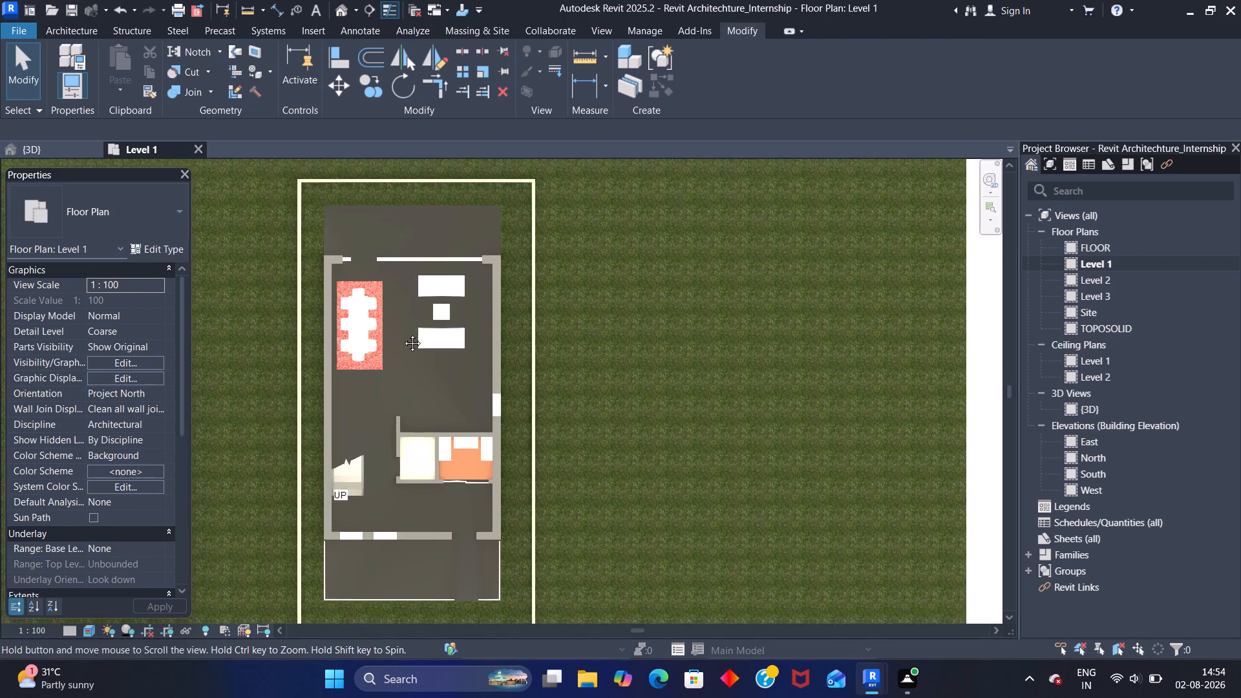
middle_click_drag(403, 333, 407, 302)
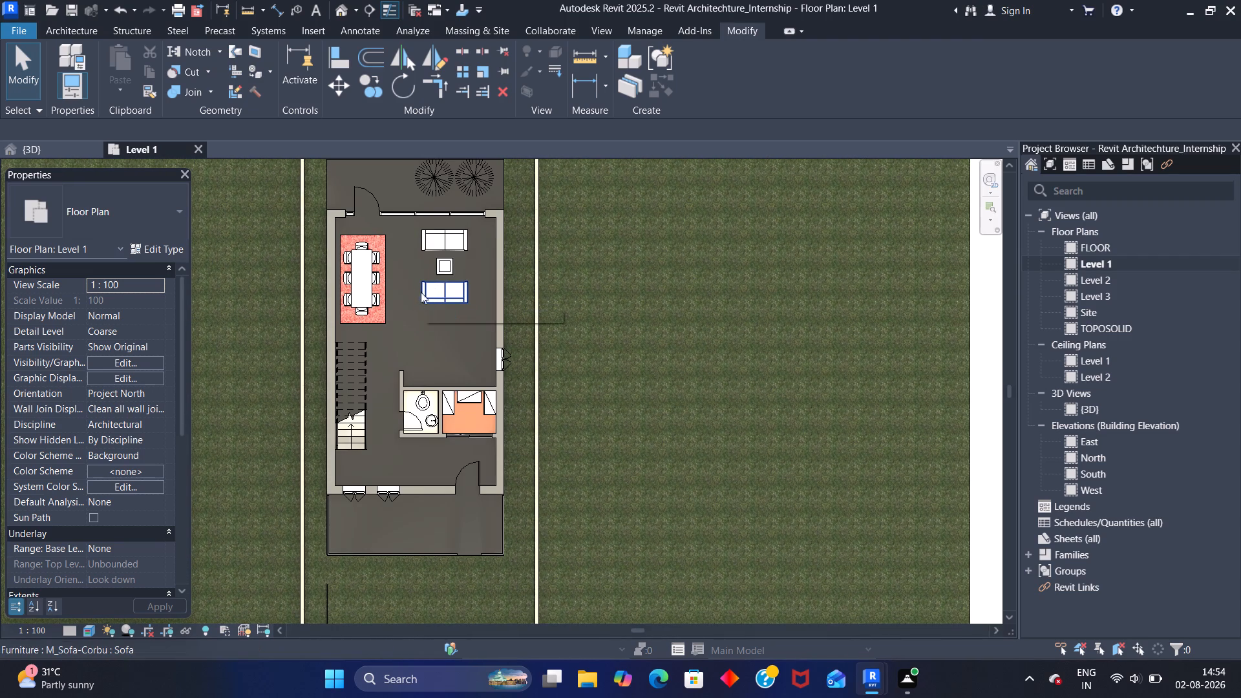
middle_click_drag(396, 184, 402, 275)
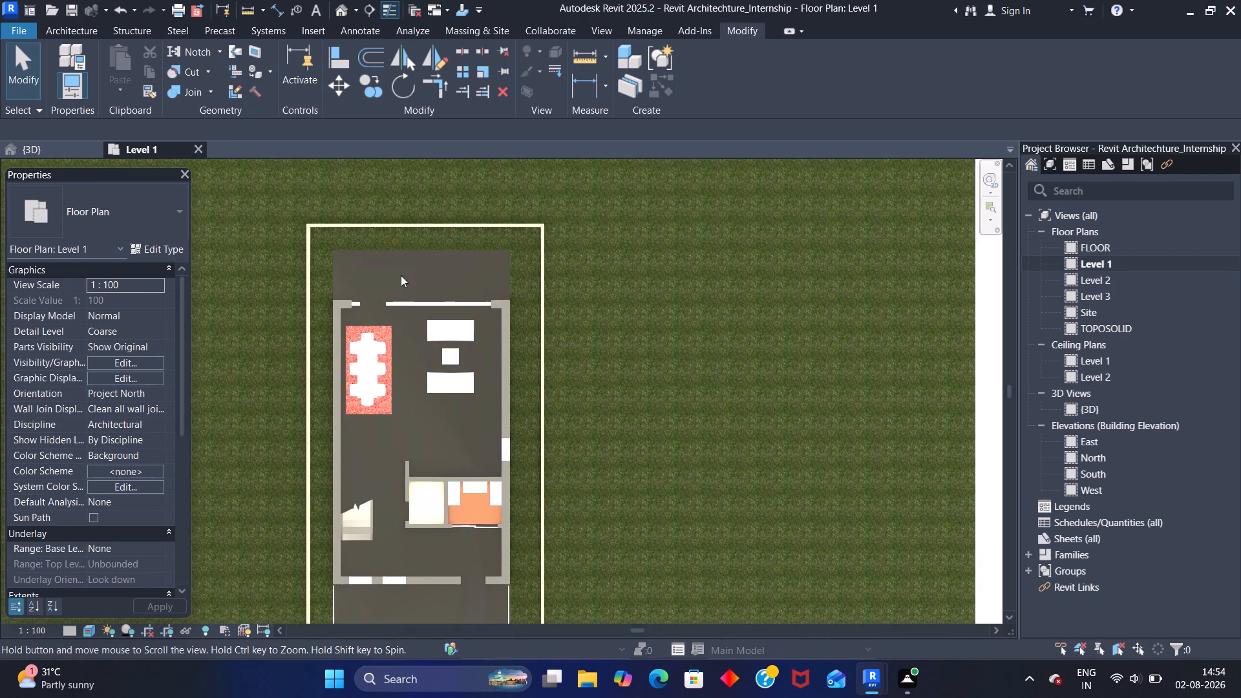
Start splitting the floor face with a rectangular boundary just inside the edges of the planted terrace outside the storefront wall.
scroll(354, 250, "up", 9)
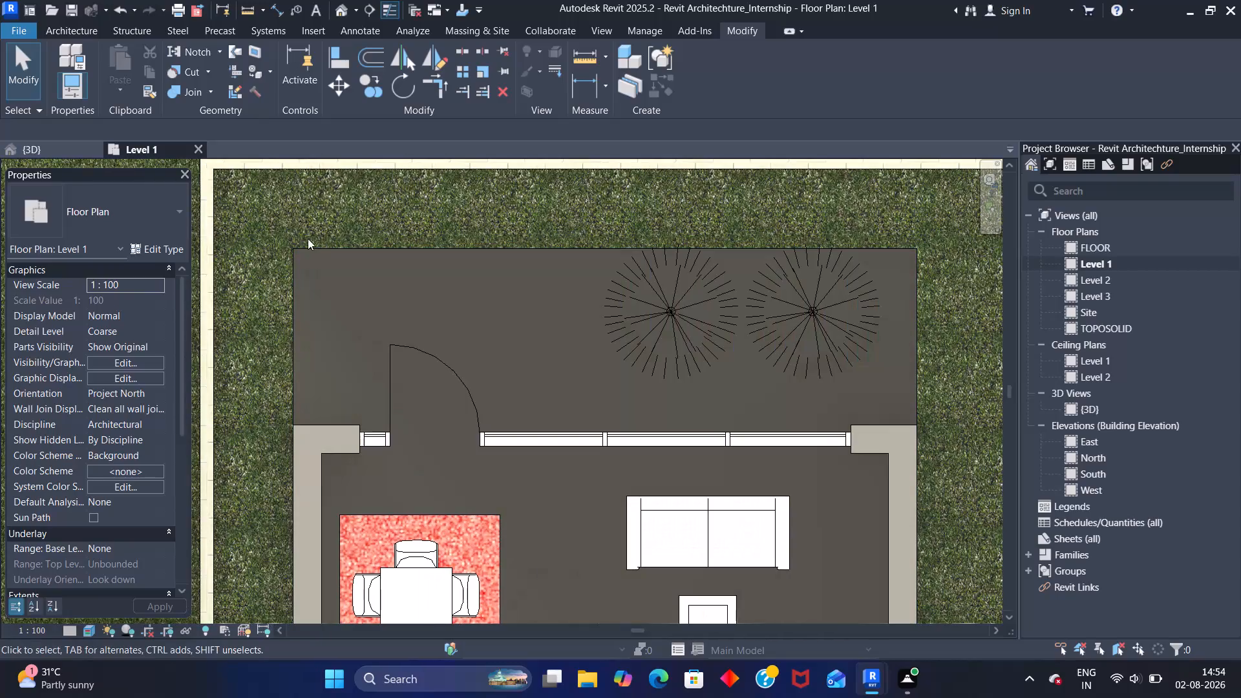
left_click(257, 44)
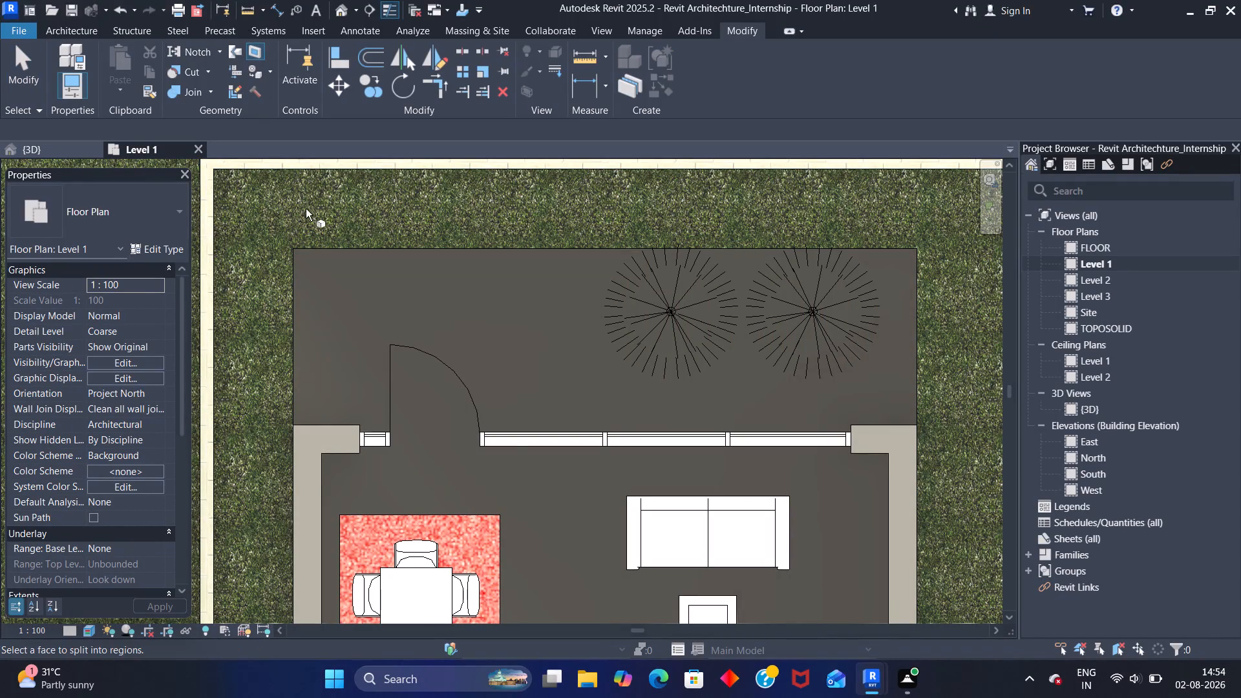
left_click(318, 245)
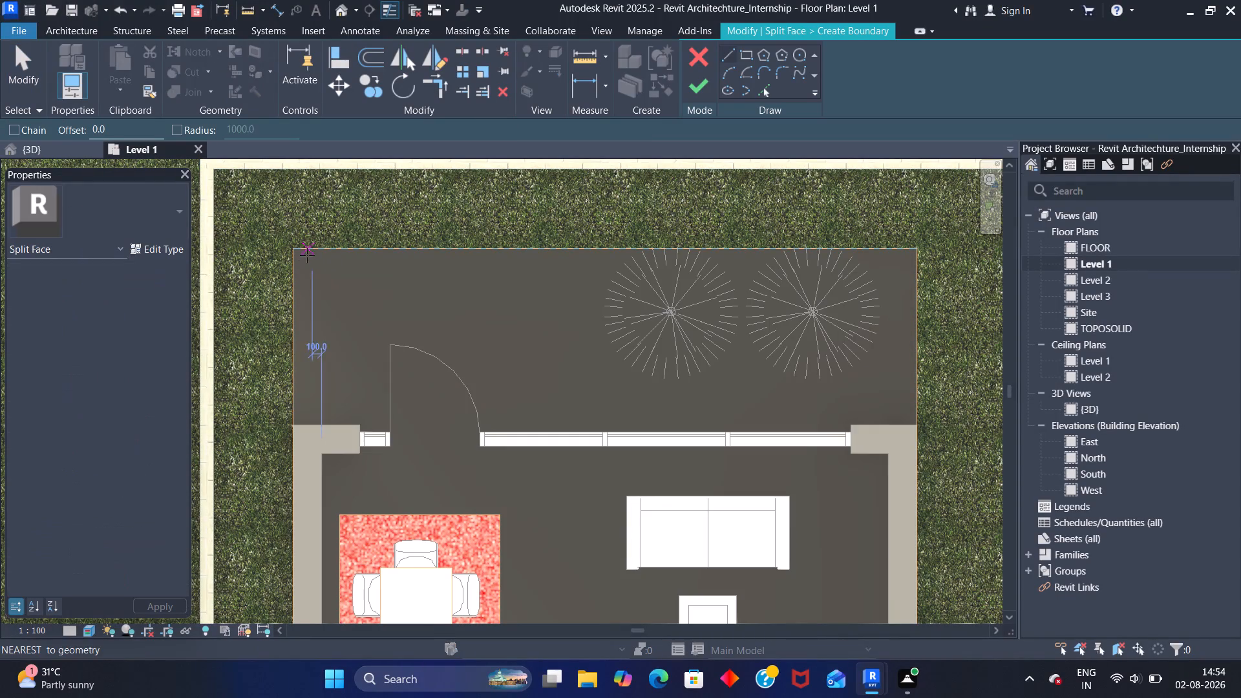
scroll(301, 262, "up", 7)
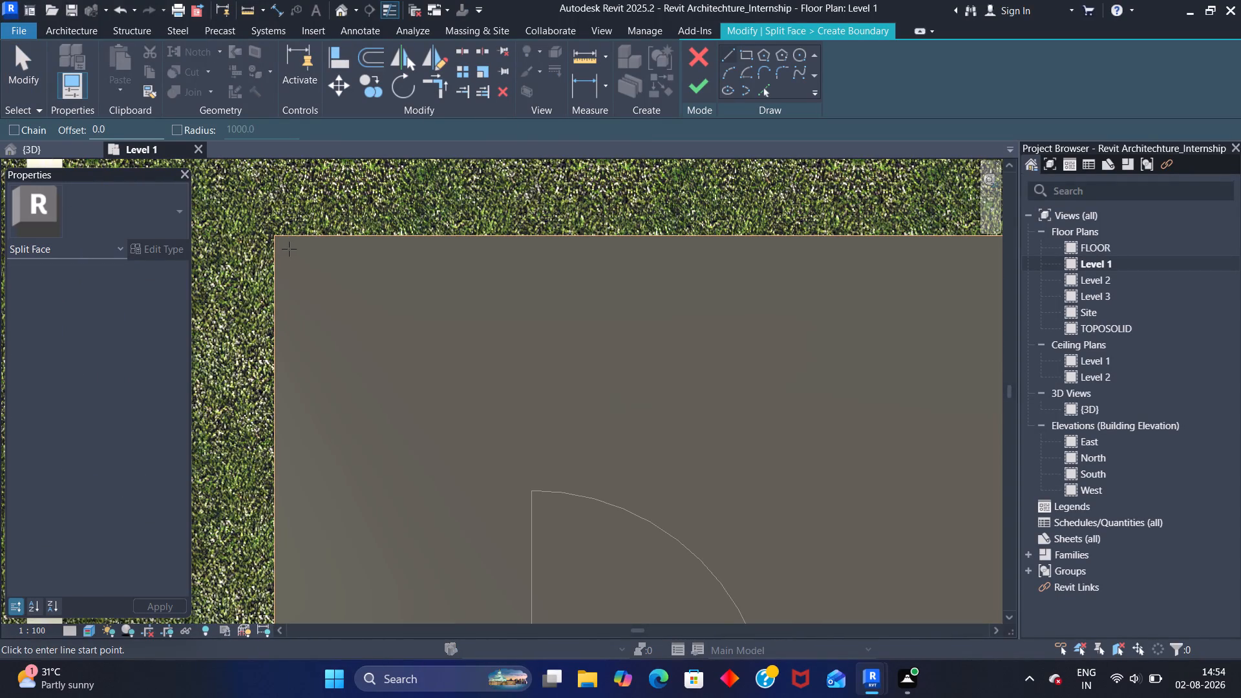
left_click(744, 58)
scroll(300, 225, "up", 2)
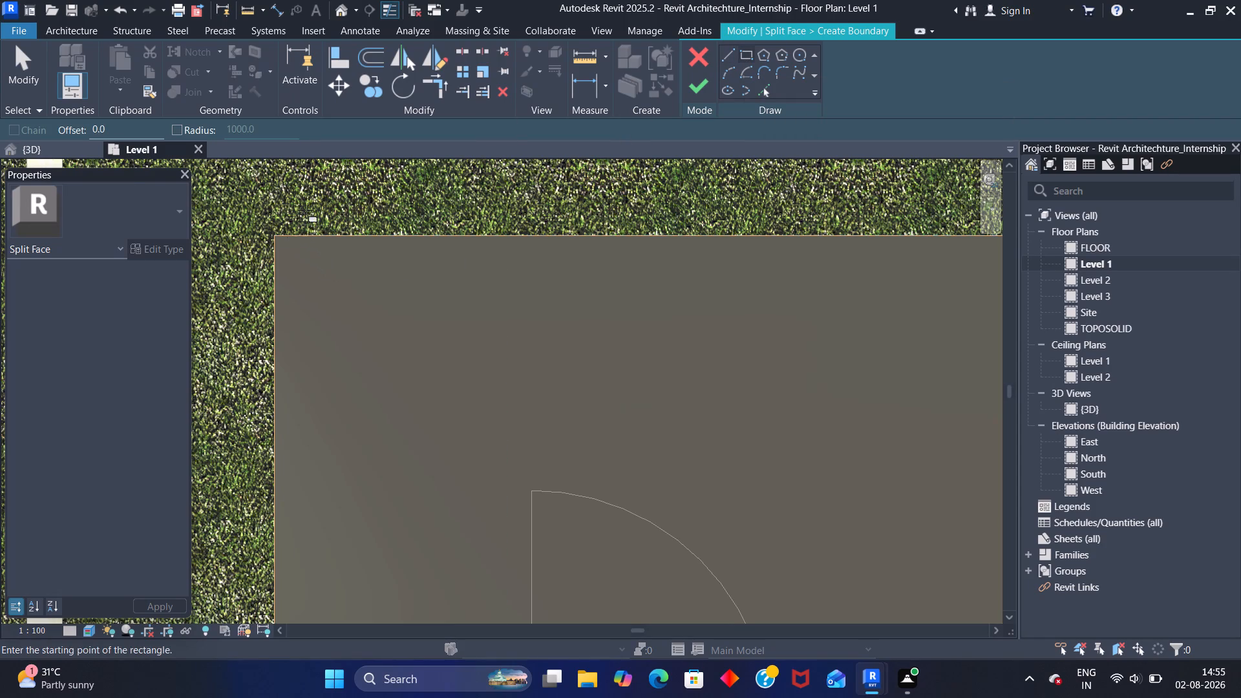
scroll(305, 210, "up", 11)
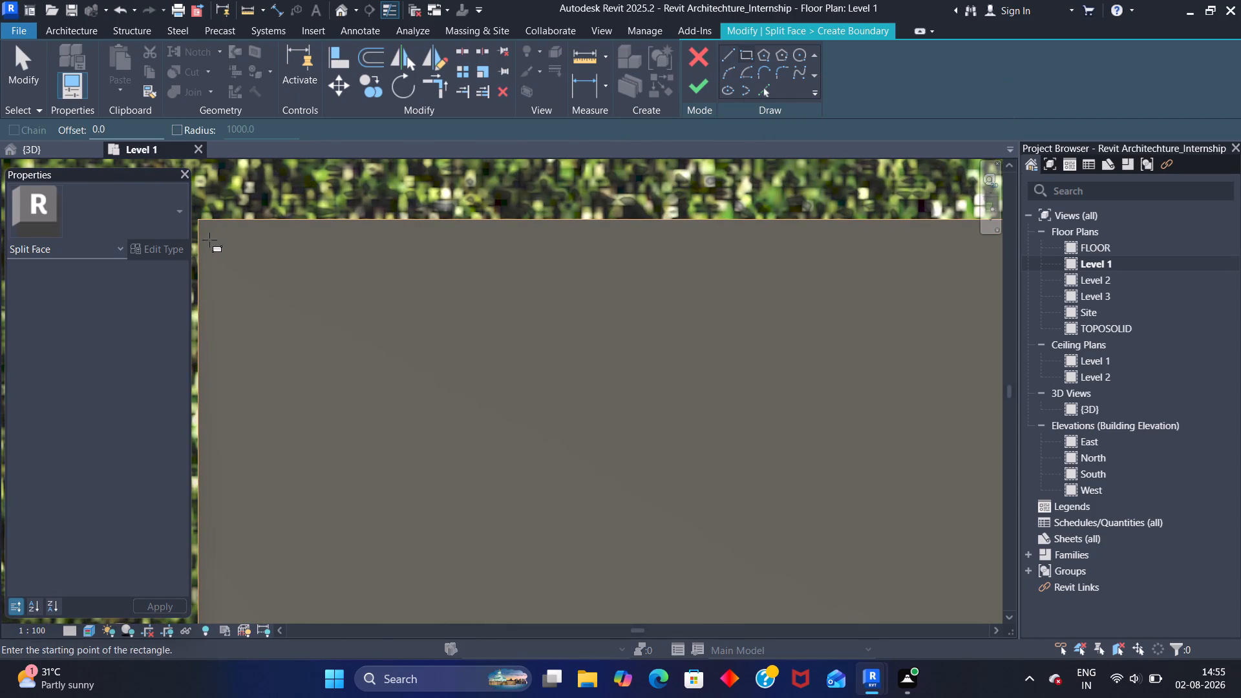
left_click(209, 231)
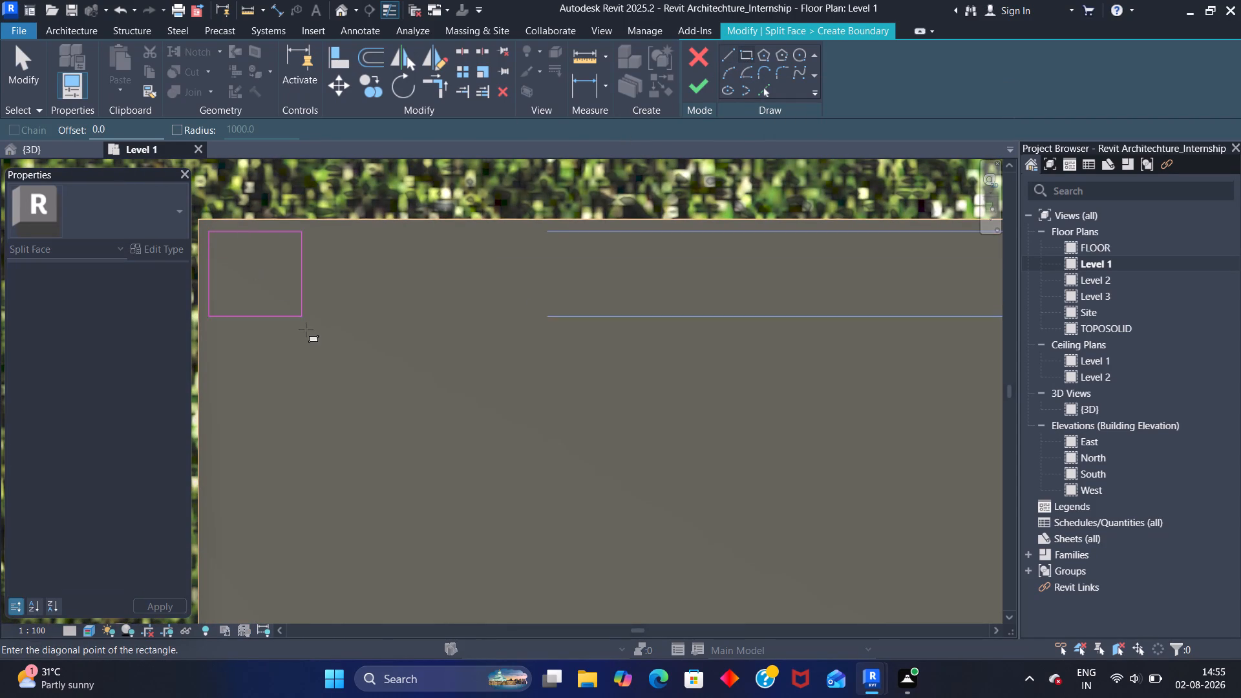
scroll(335, 354, "down", 20)
scroll(335, 354, "down", 1)
middle_click_drag(524, 423, 237, 110)
scroll(271, 125, "up", 1)
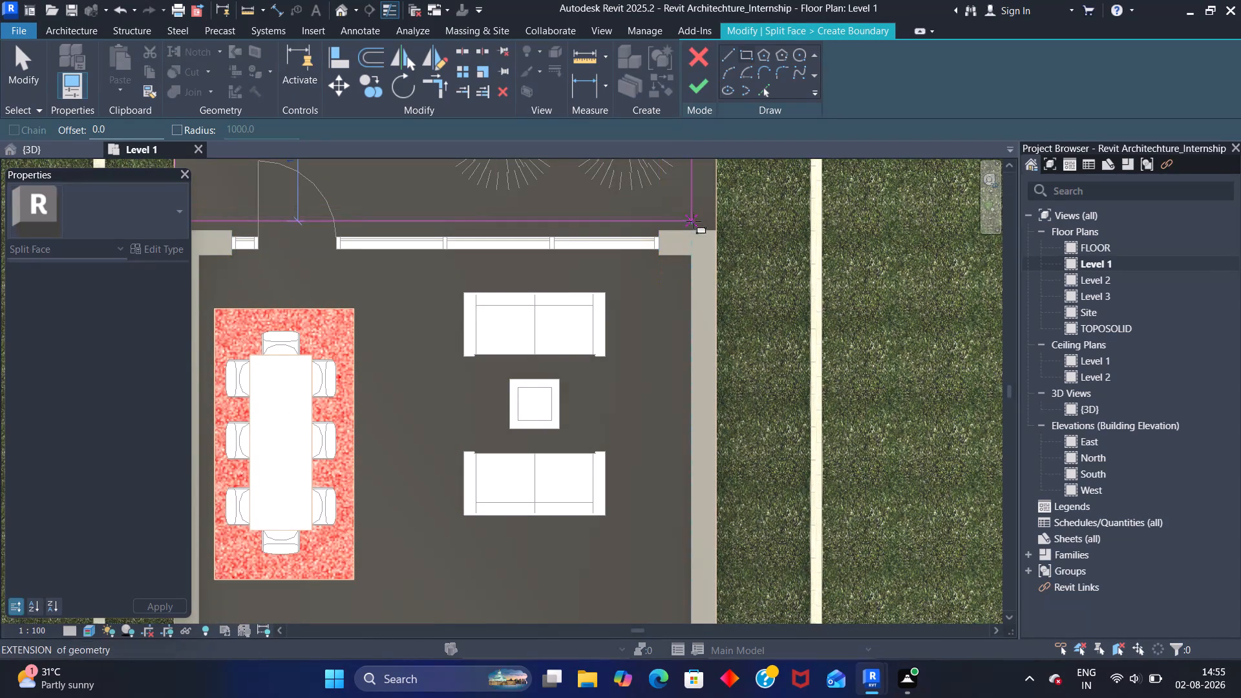
scroll(703, 226, "up", 5)
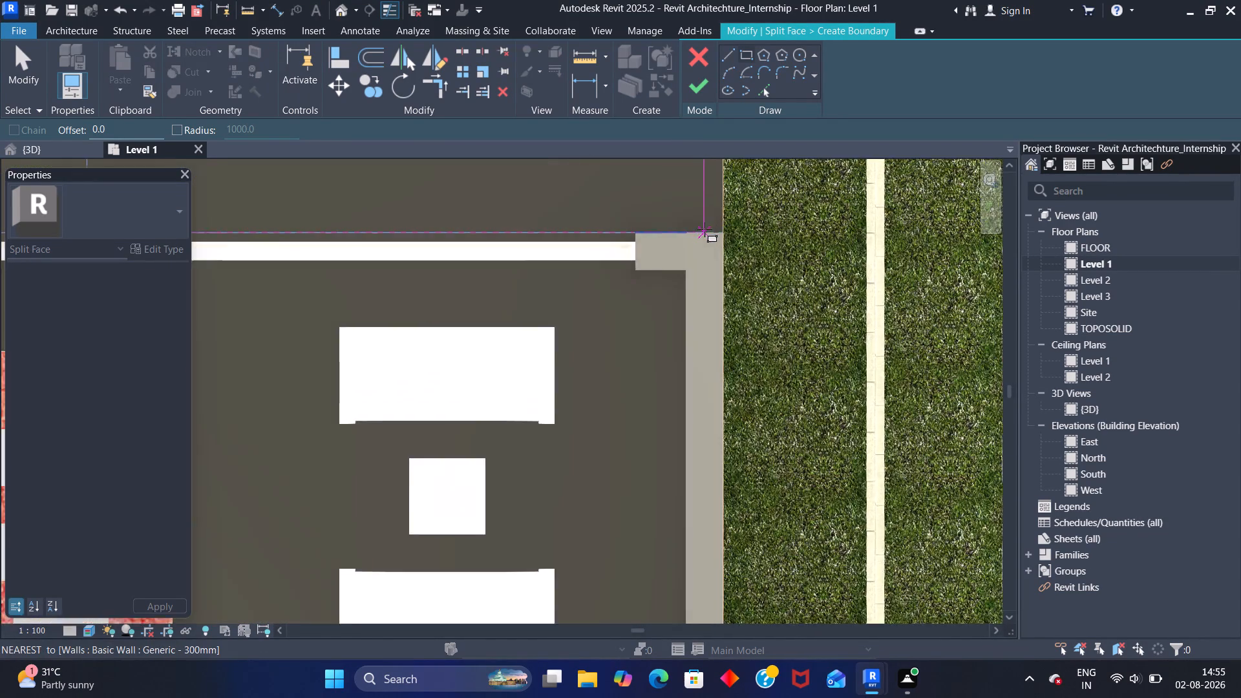
scroll(705, 229, "up", 17)
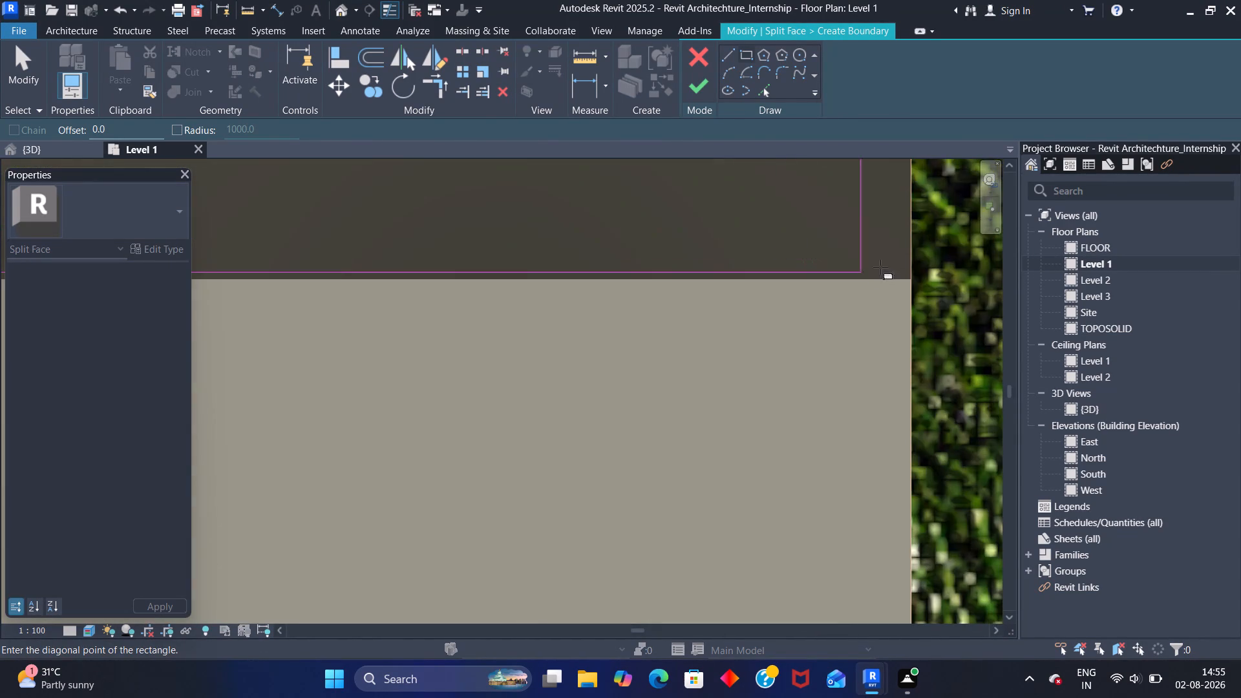
scroll(891, 265, "up", 8)
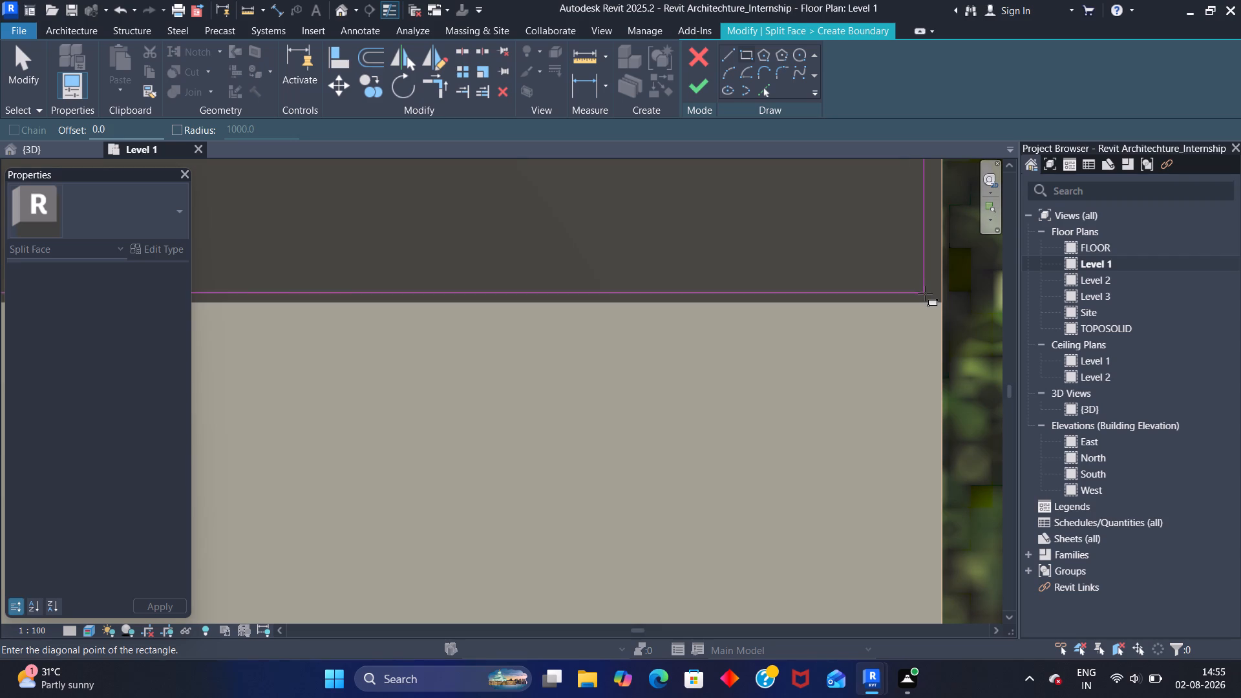
left_click(933, 291)
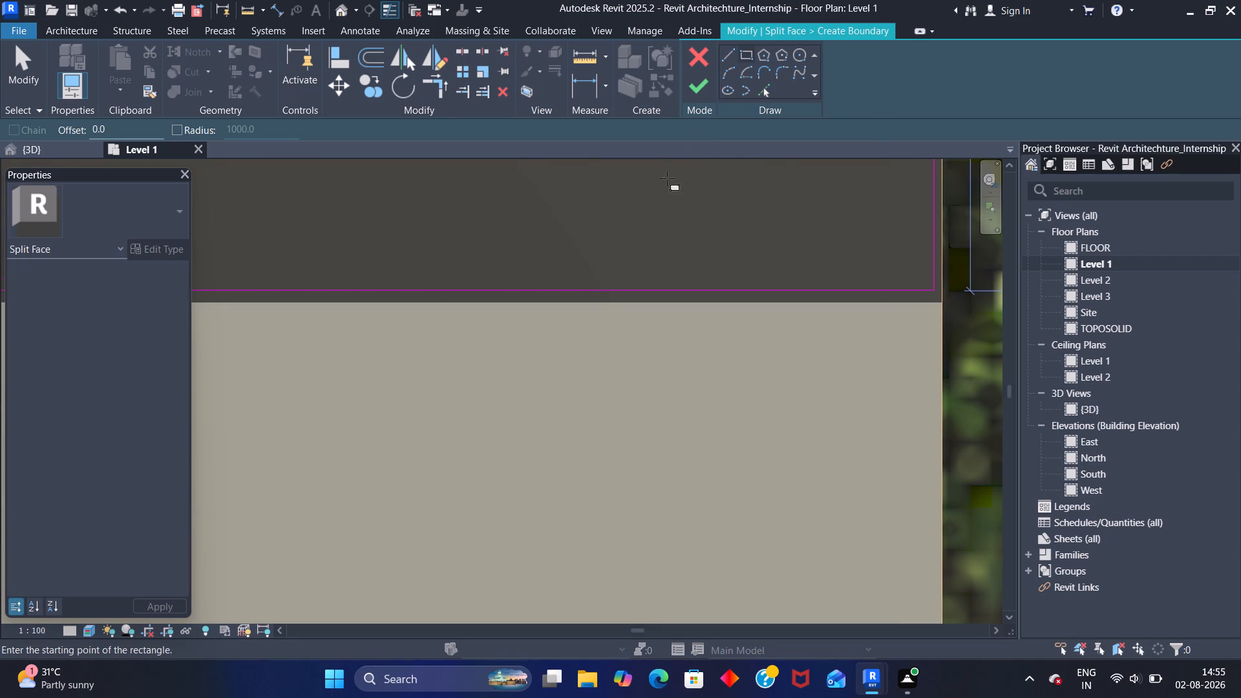
Add a second rectangular split boundary on the railed porch at the opposite end, just inside the railing and house wall.
scroll(661, 193, "down", 12)
scroll(357, 294, "down", 8)
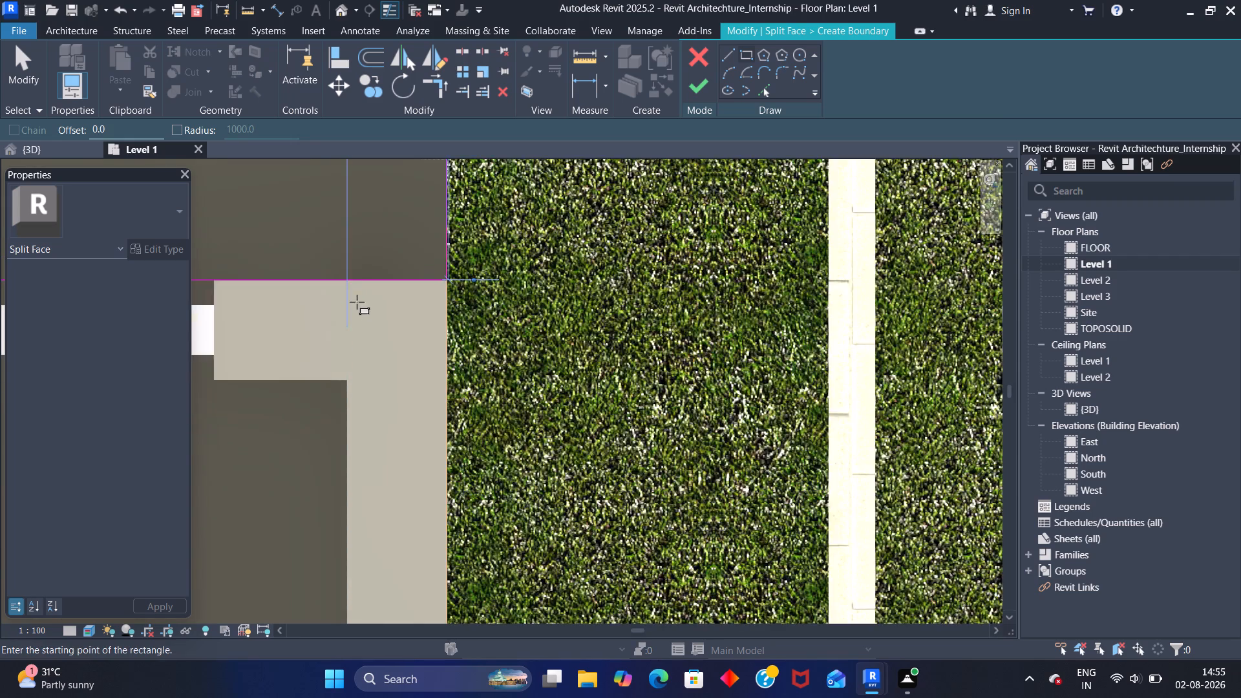
scroll(357, 302, "down", 14)
middle_click_drag(284, 395, 678, 76)
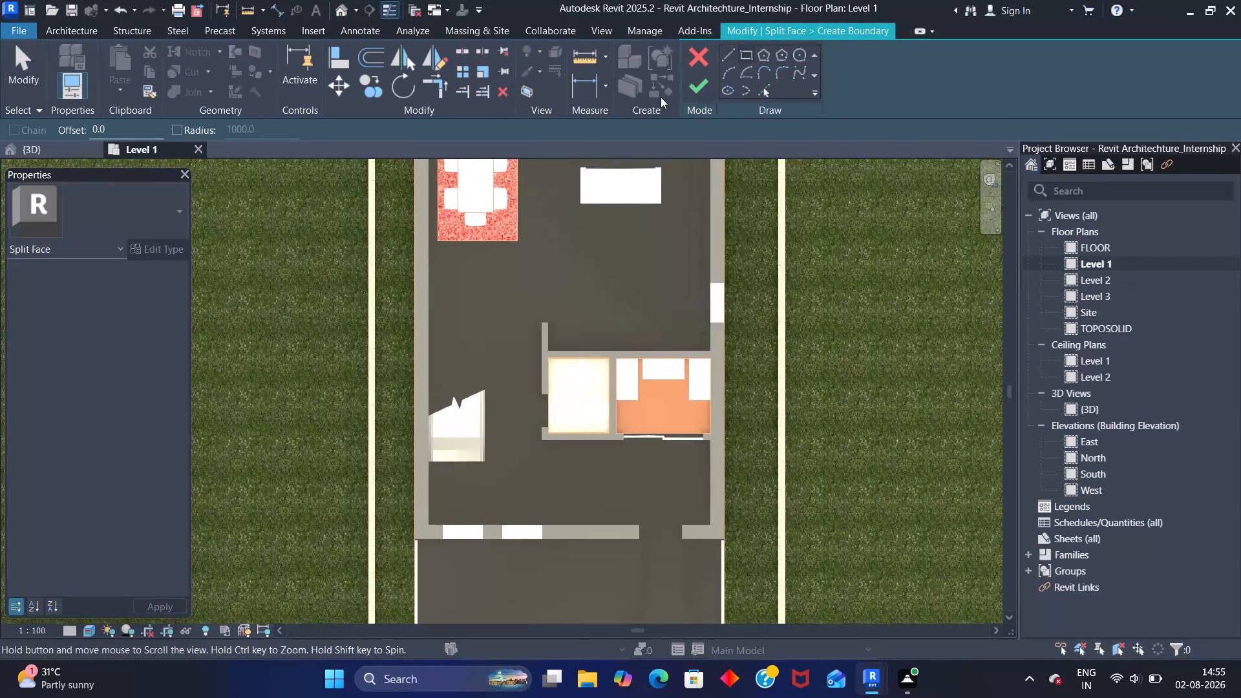
scroll(536, 303, "down", 5)
scroll(513, 458, "down", 1)
middle_click_drag(514, 452, 533, 421)
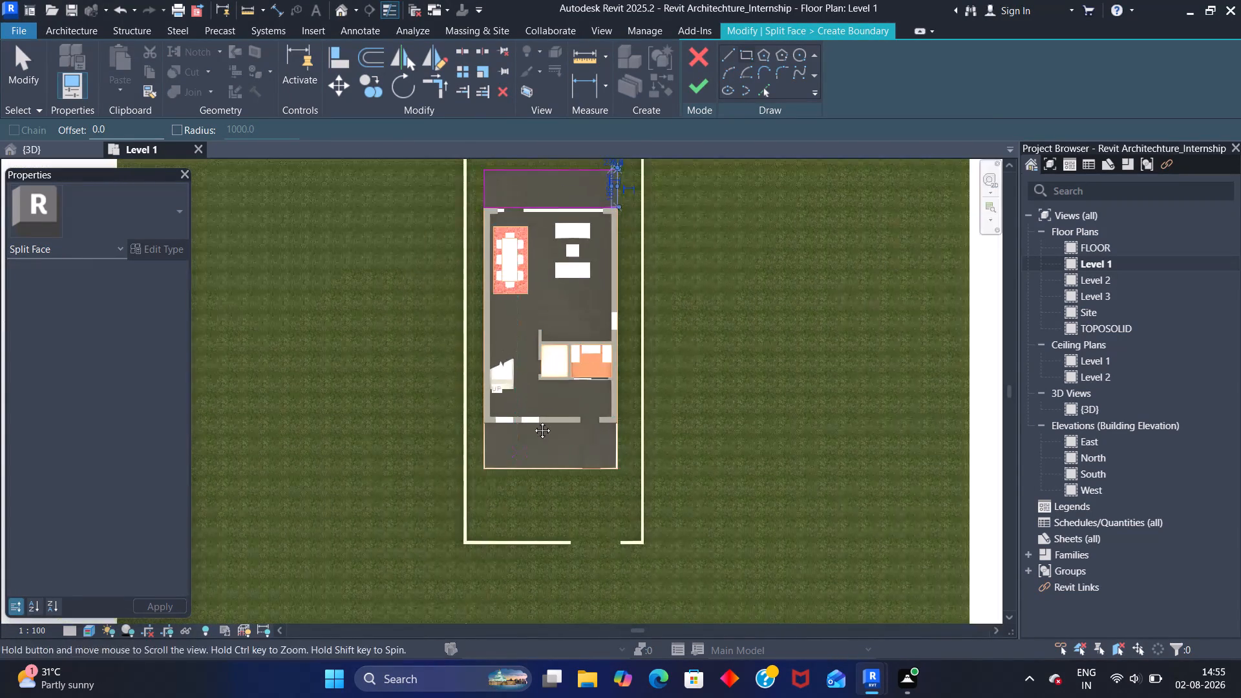
middle_click_drag(533, 421, 543, 356)
scroll(539, 348, "up", 13)
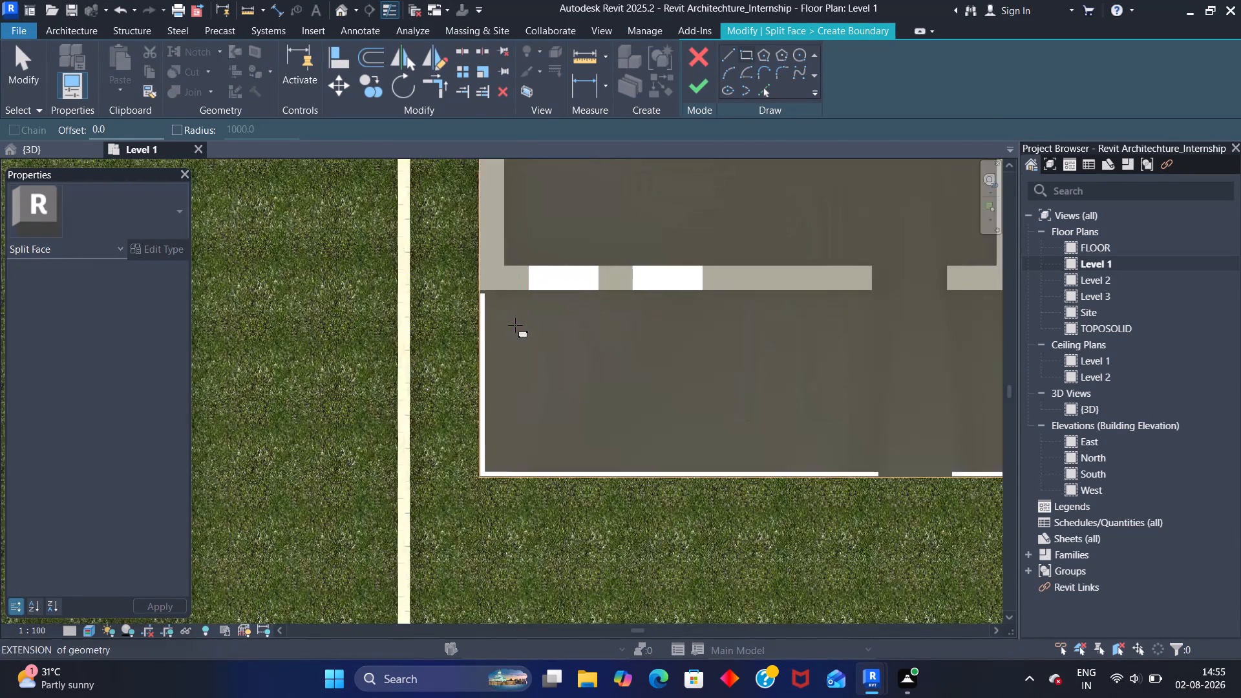
scroll(515, 325, "up", 4)
scroll(453, 262, "up", 7)
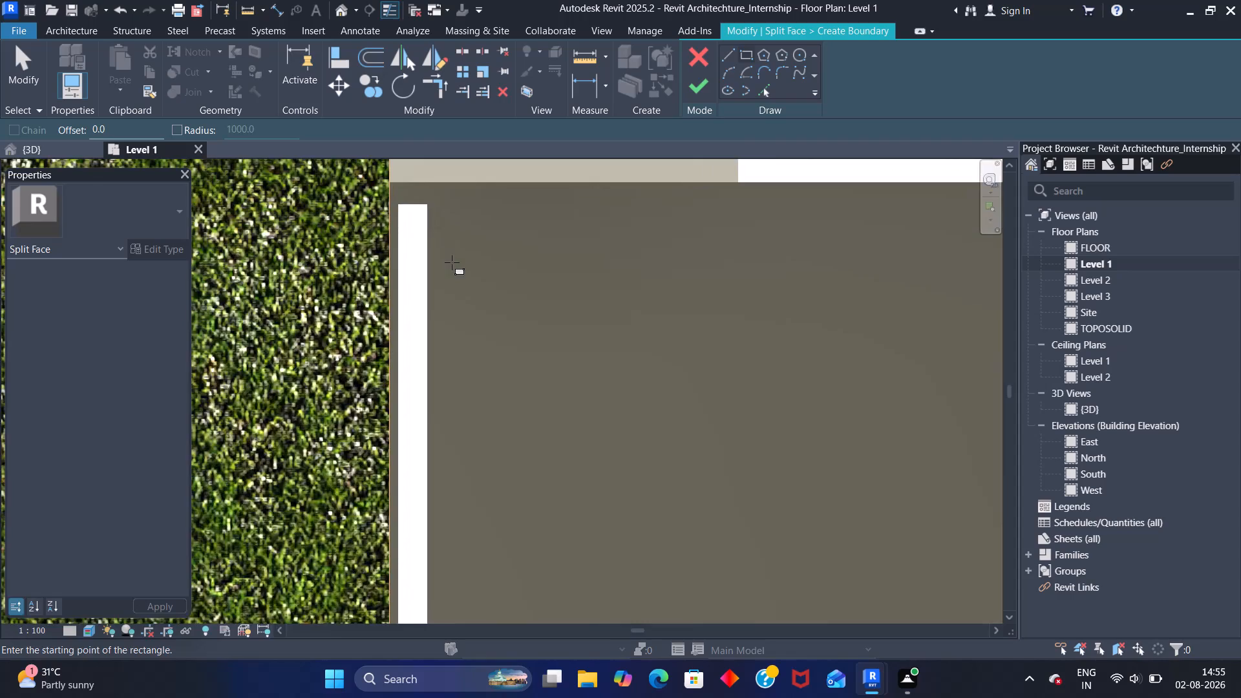
scroll(452, 262, "up", 1)
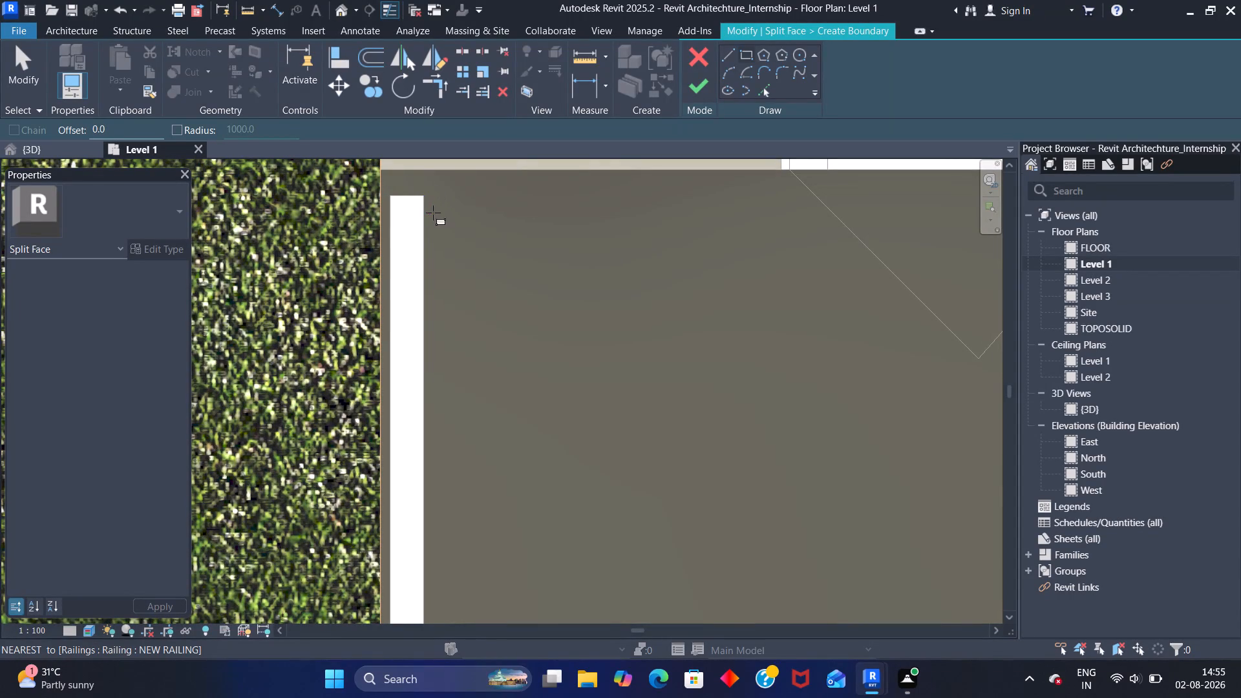
scroll(429, 179, "up", 3)
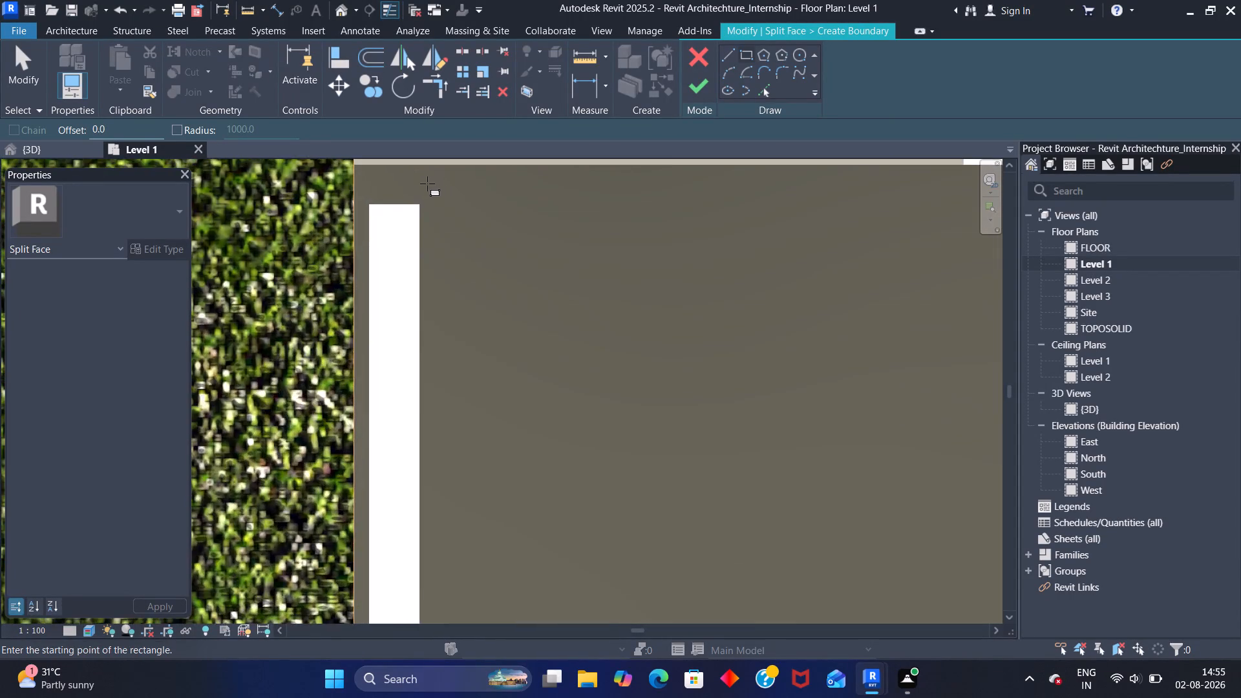
scroll(427, 184, "up", 5)
scroll(430, 185, "down", 3)
middle_click_drag(427, 192, 419, 290)
scroll(423, 288, "up", 5)
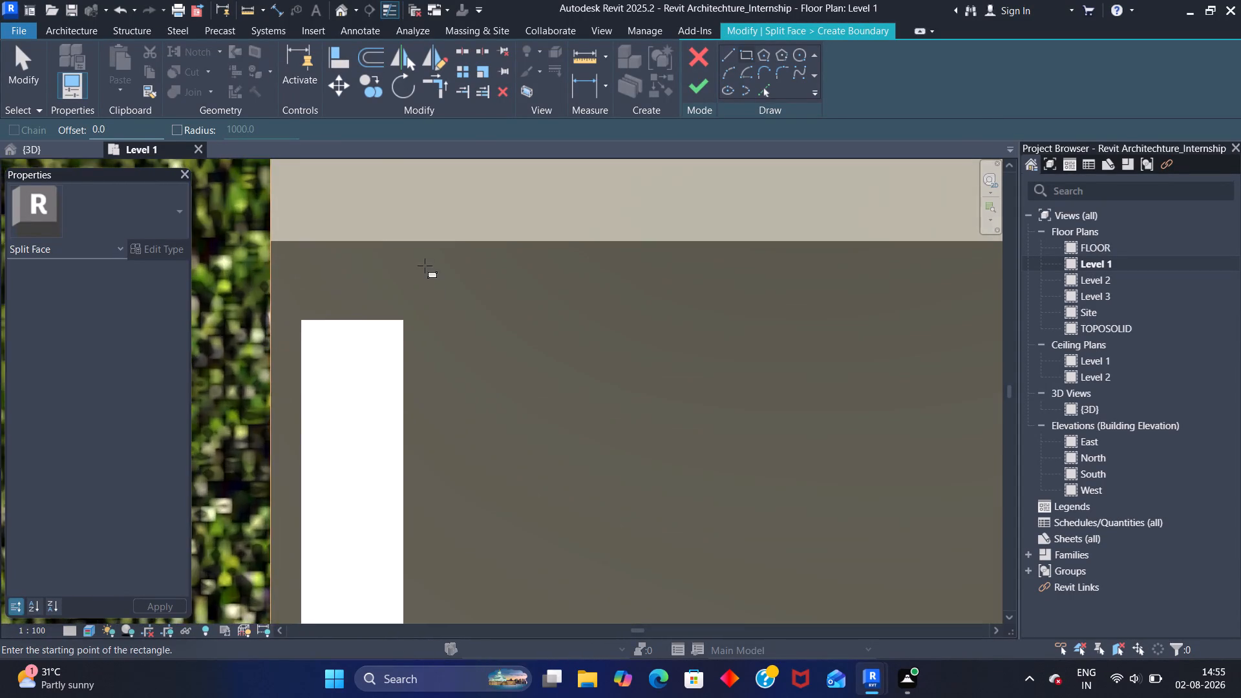
scroll(425, 266, "up", 2)
left_click(392, 236)
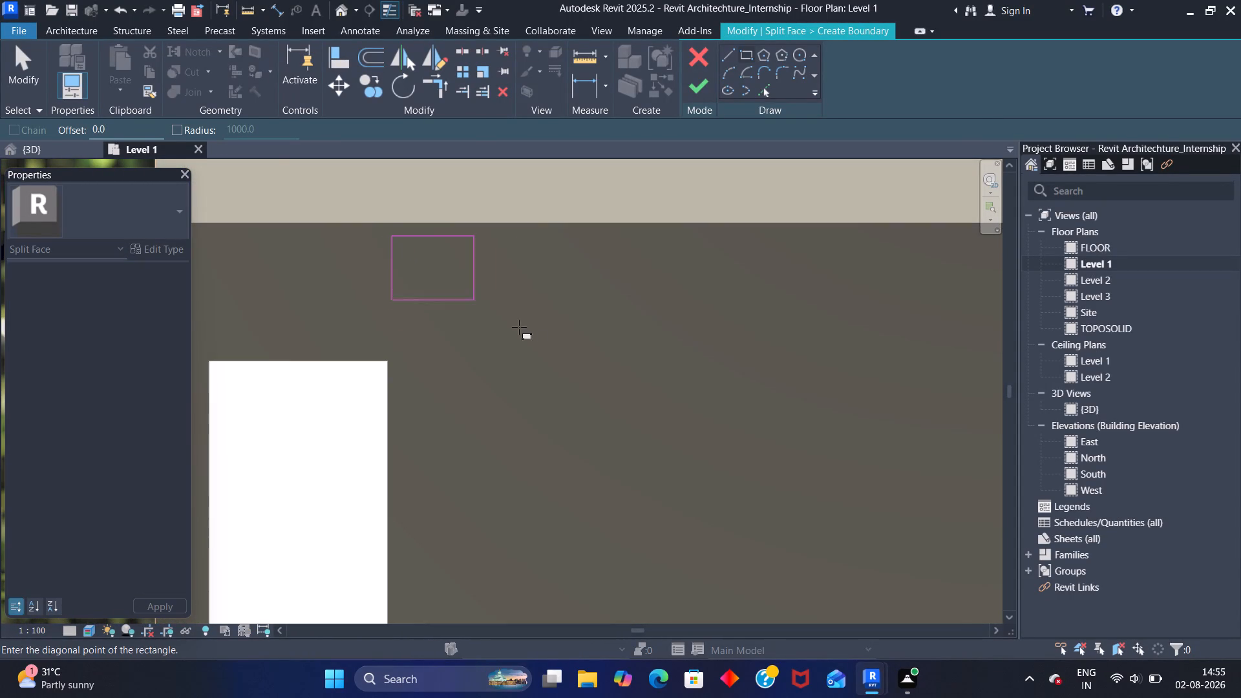
scroll(551, 350, "down", 20)
scroll(551, 350, "down", 4)
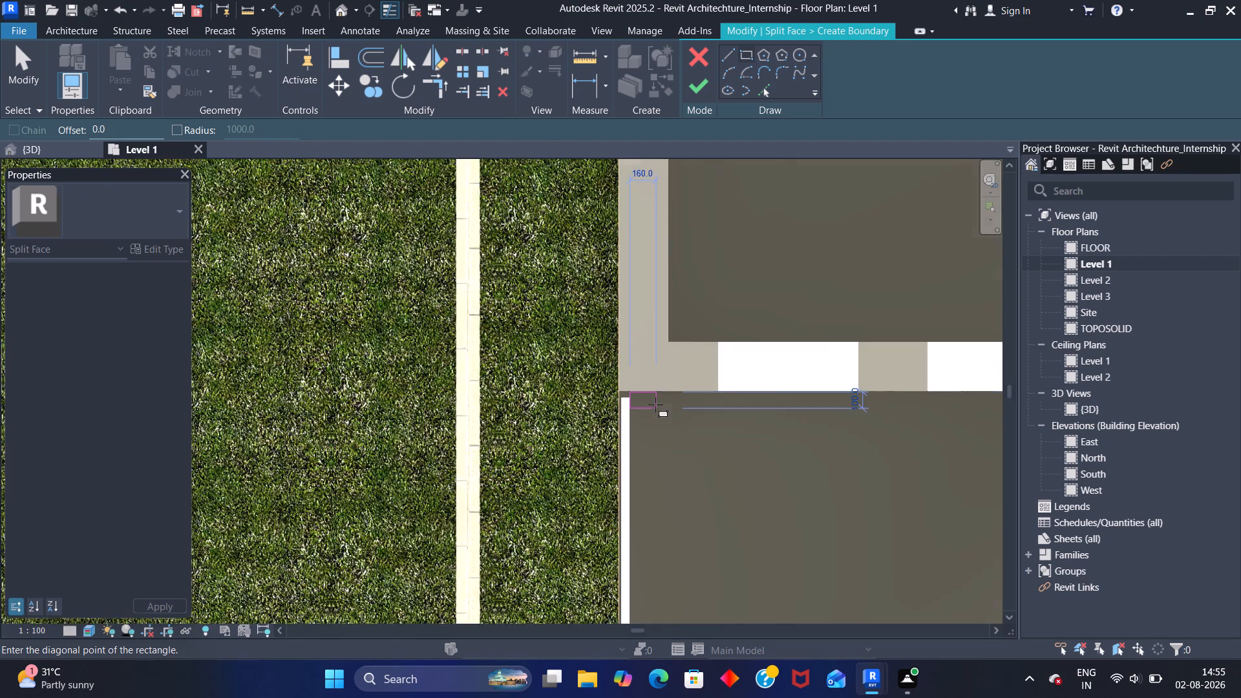
scroll(655, 405, "down", 13)
middle_click_drag(759, 428, 487, 328)
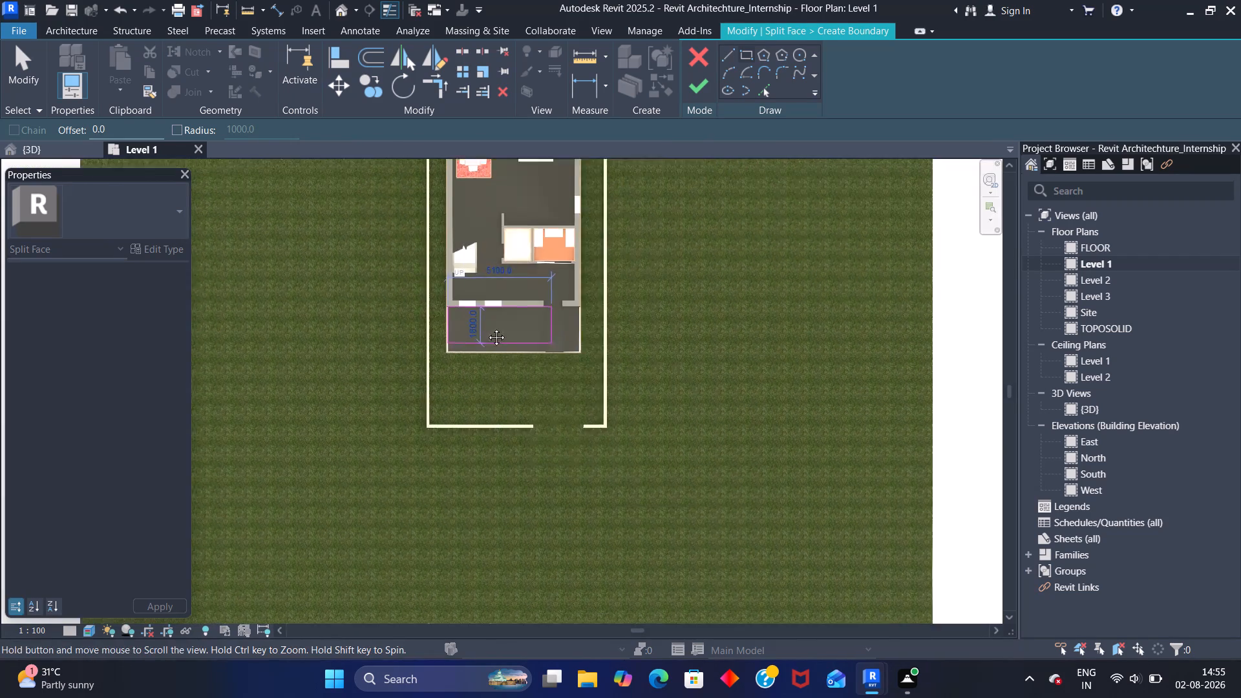
middle_click_drag(487, 328, 453, 319)
scroll(480, 314, "up", 14)
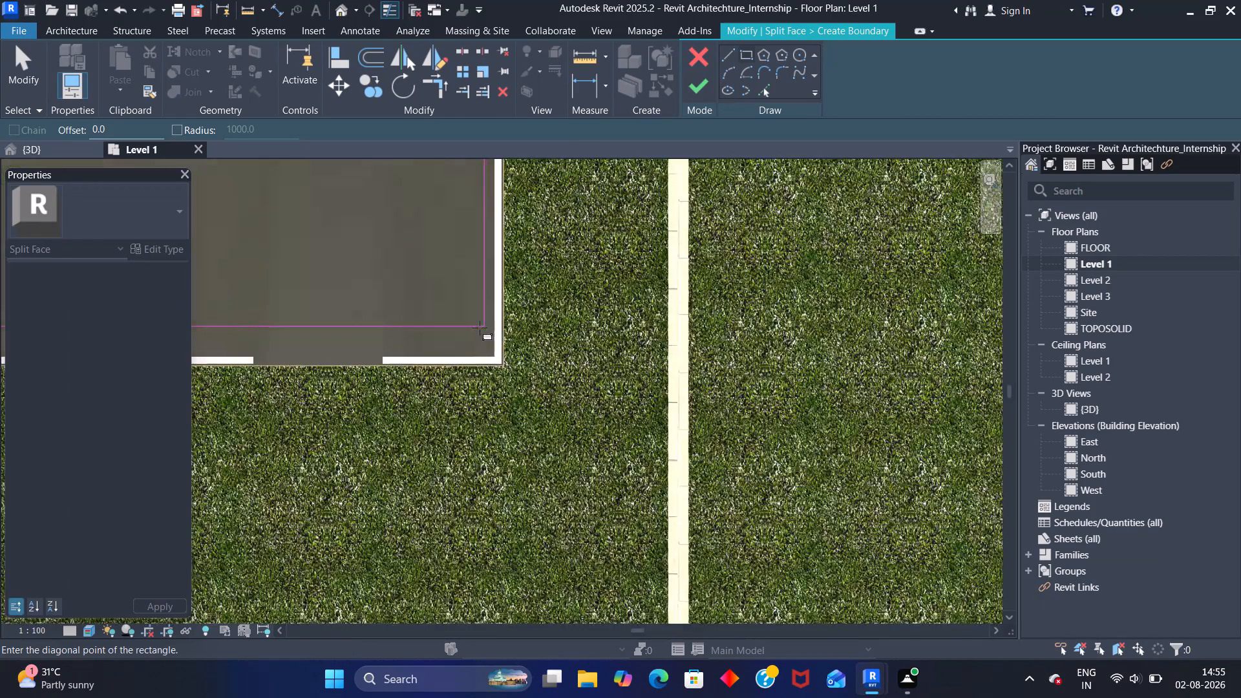
scroll(480, 328, "up", 20)
scroll(480, 328, "up", 1)
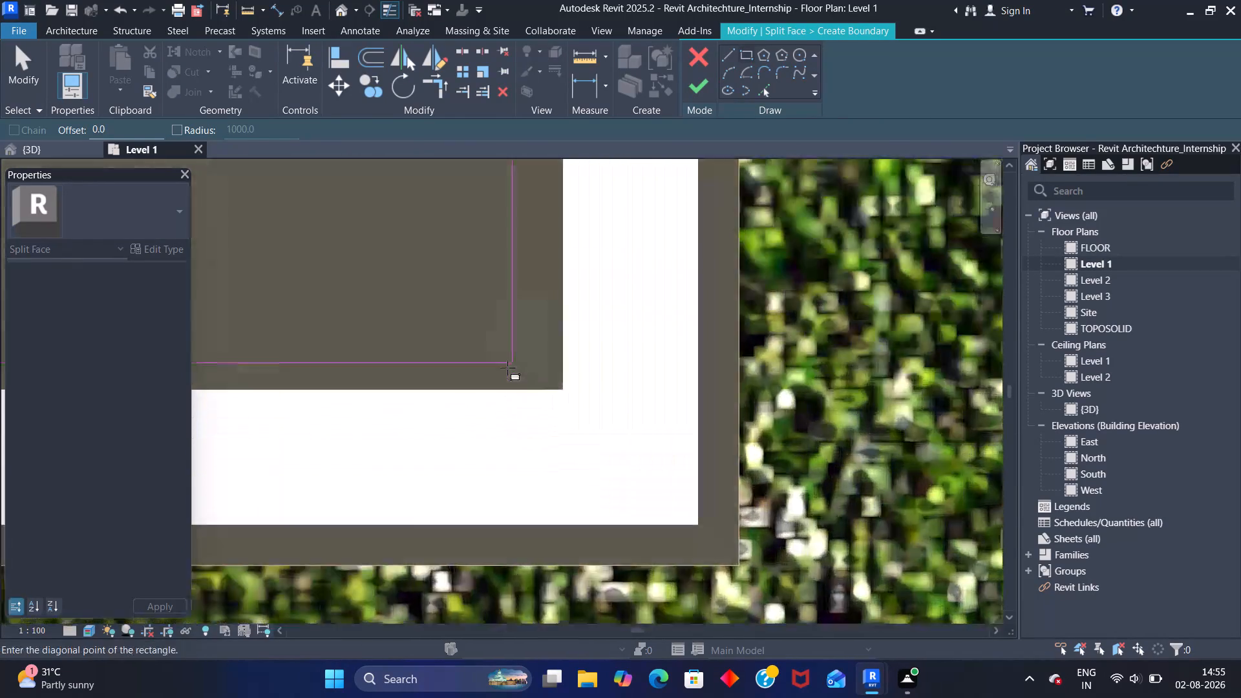
scroll(507, 368, "up", 10)
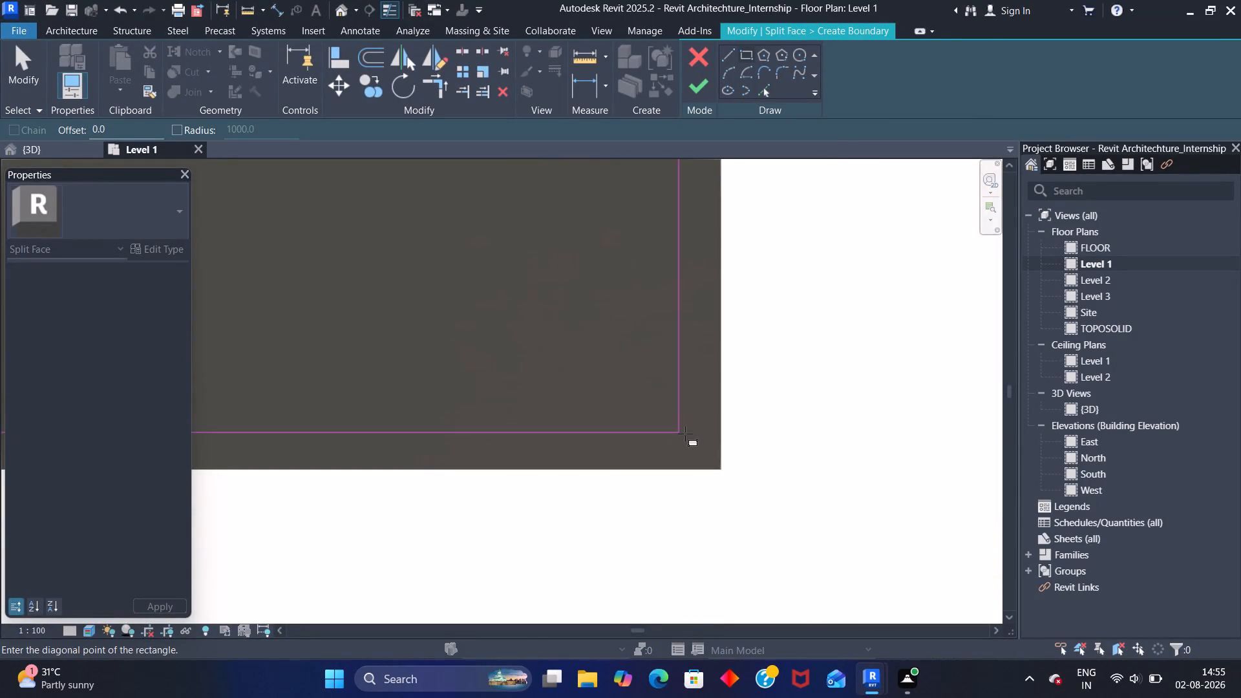
left_click(706, 457)
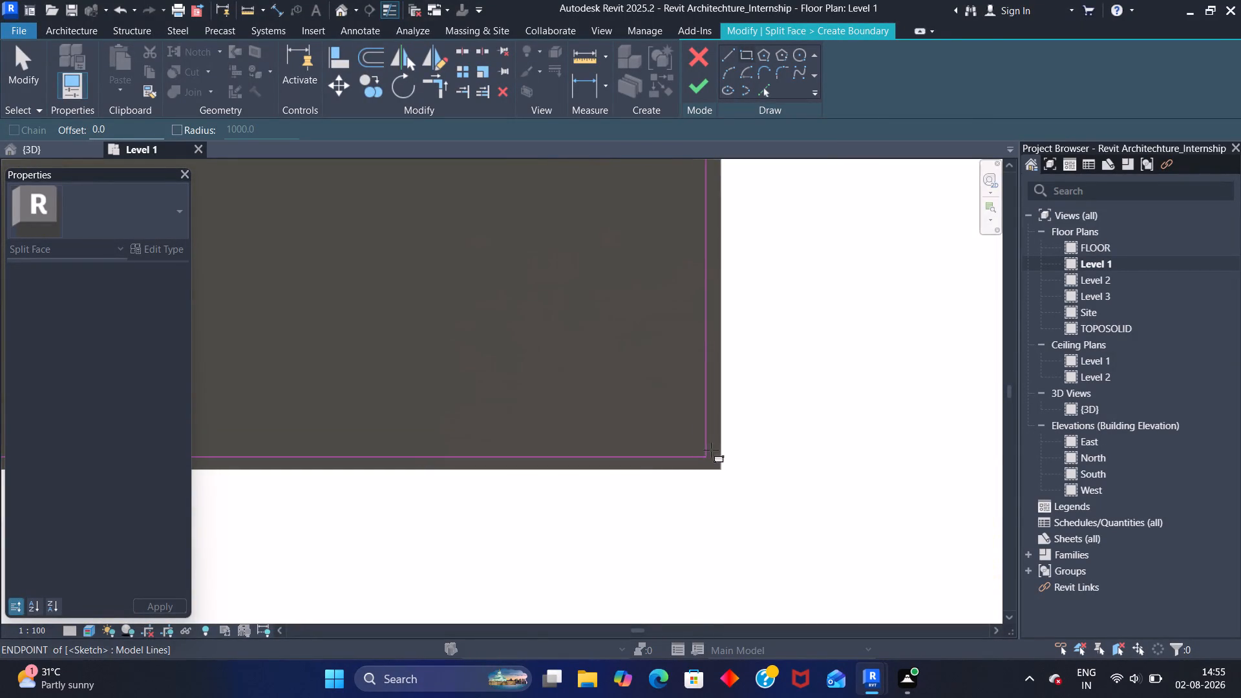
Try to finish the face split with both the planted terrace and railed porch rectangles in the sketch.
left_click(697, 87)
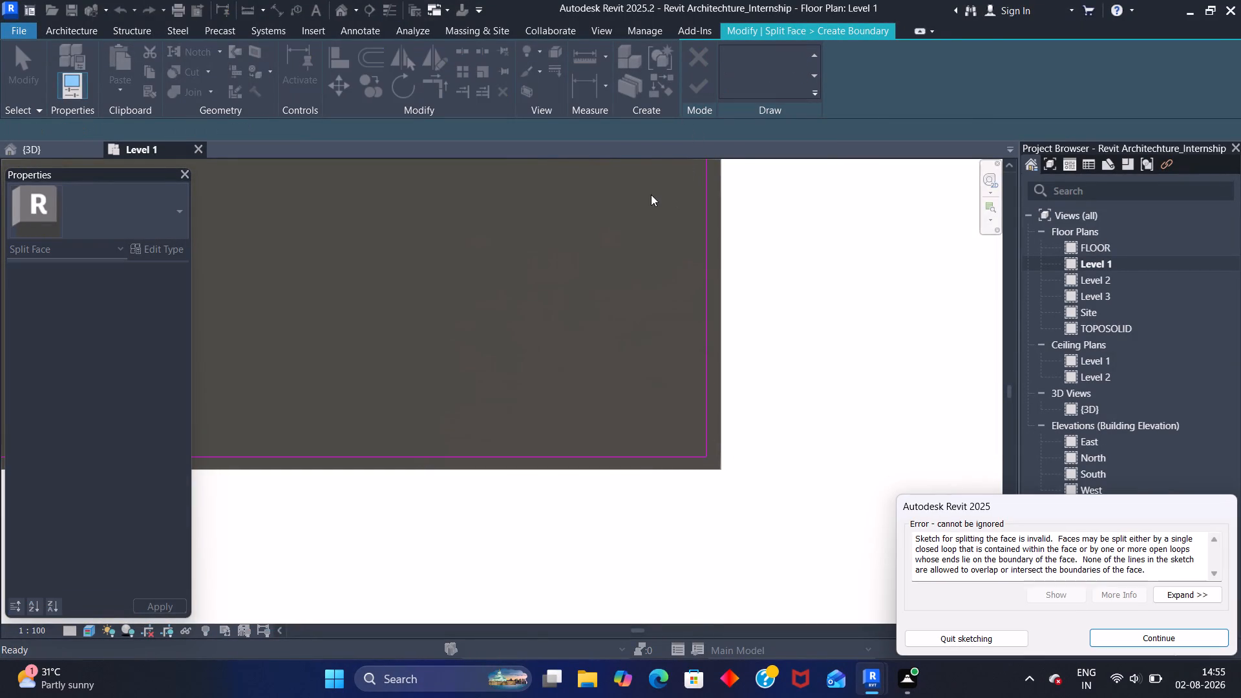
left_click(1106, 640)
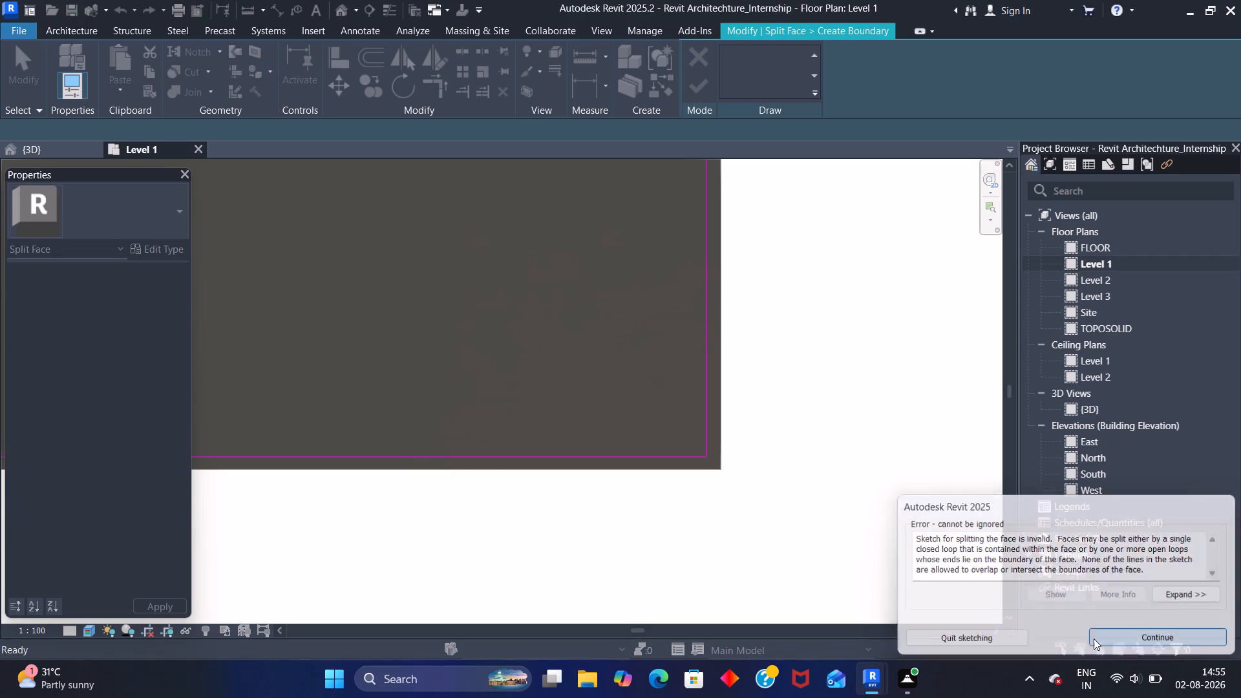
Delete the four boundary lines around the railed porch and finish the face split with only the planted terrace rectangle.
scroll(560, 301, "down", 11)
middle_click_drag(500, 255, 626, 403)
scroll(637, 401, "down", 4)
scroll(664, 399, "up", 6)
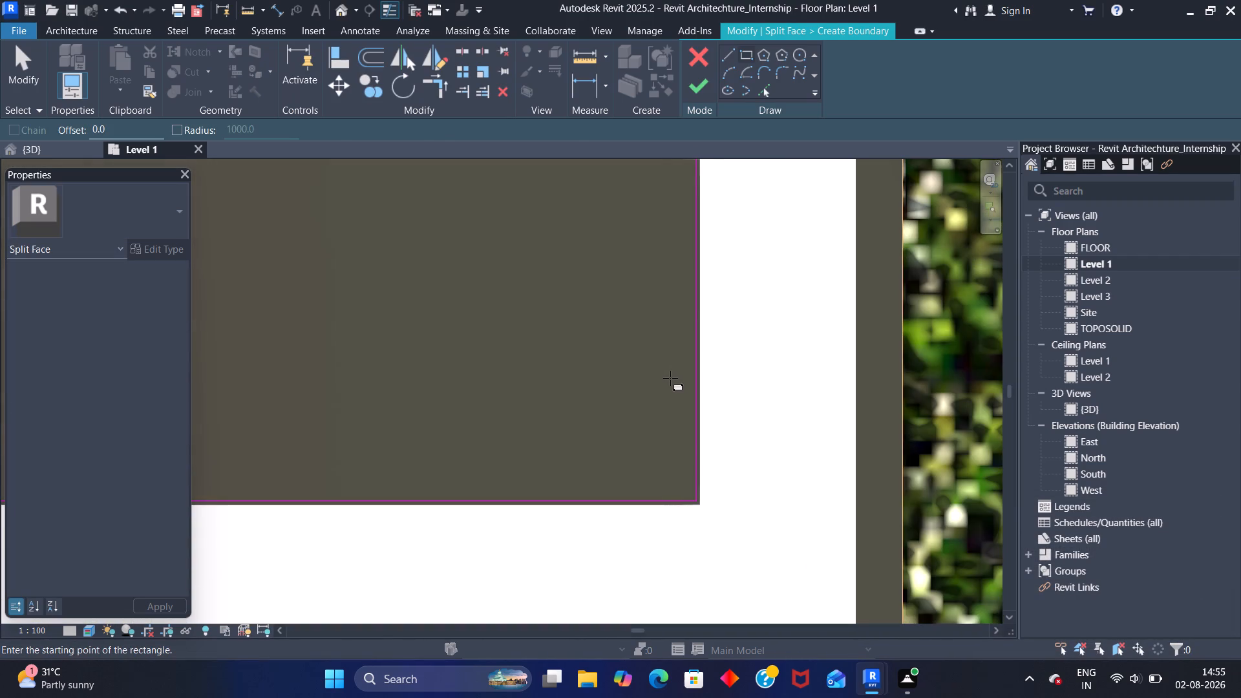
key("Escape")
left_click(694, 375)
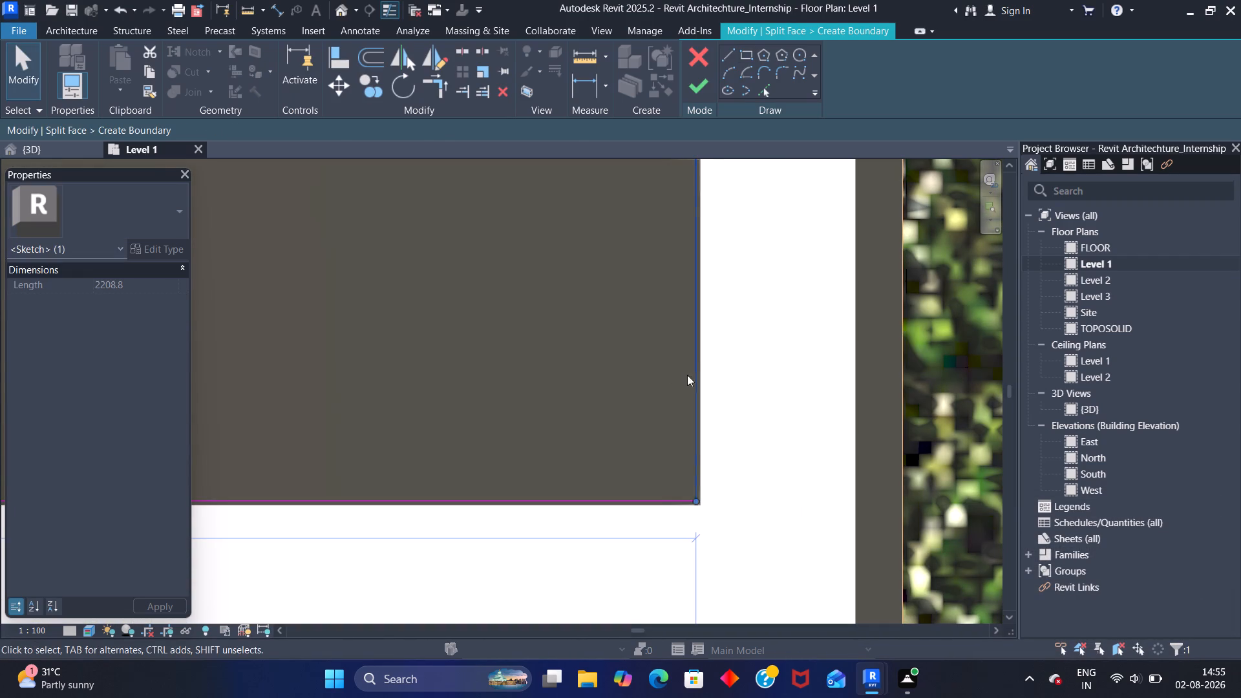
scroll(637, 368, "down", 1)
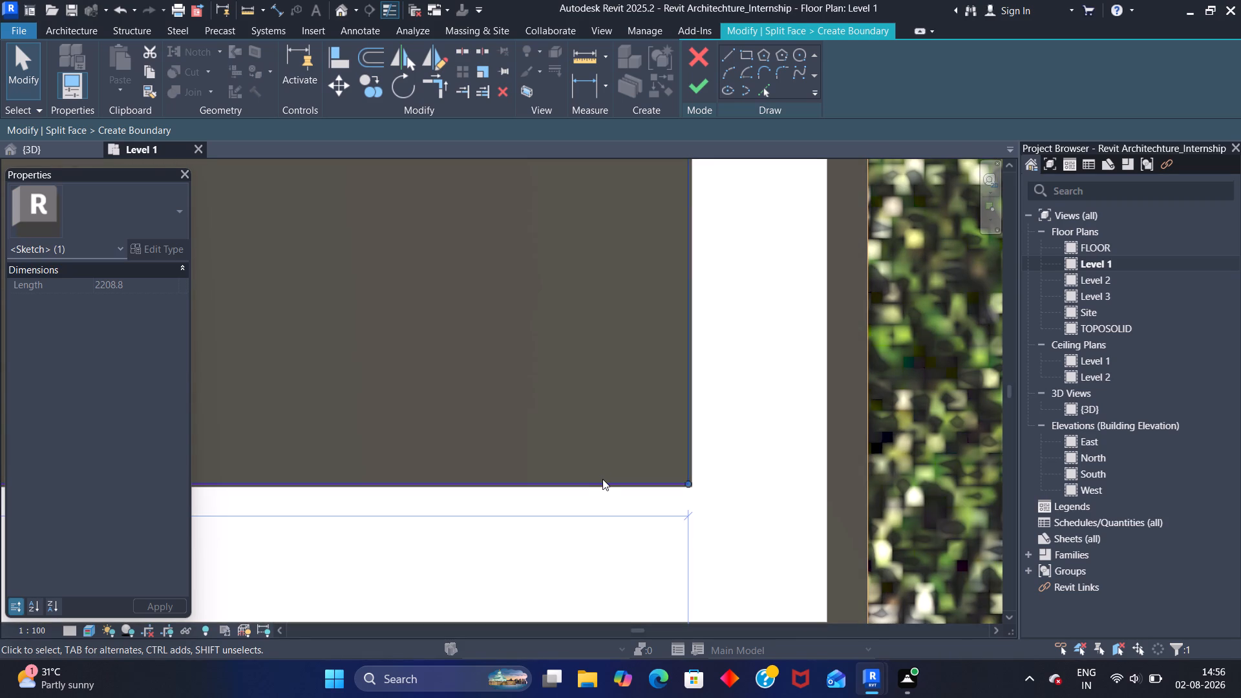
left_click(603, 478, "ctrl")
scroll(548, 303, "down", 5)
middle_click_drag(397, 280, 730, 403)
scroll(729, 403, "down", 11)
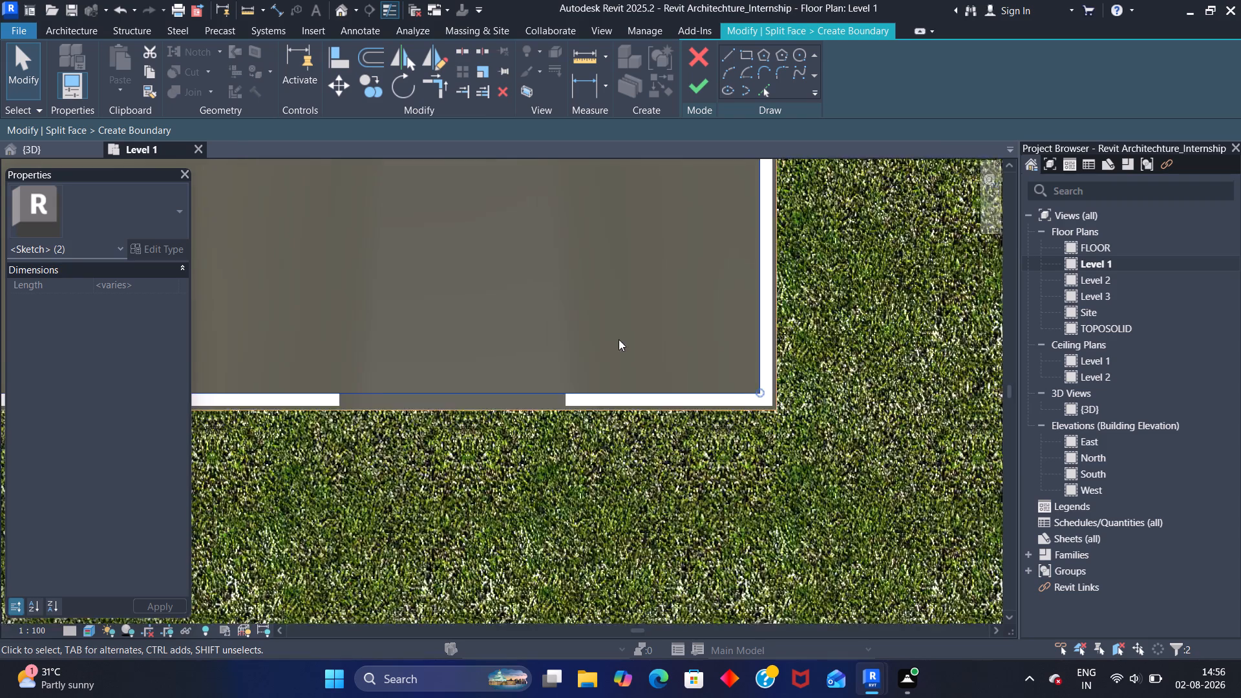
scroll(619, 339, "down", 7)
scroll(275, 277, "down", 5)
middle_click_drag(313, 238, 445, 302)
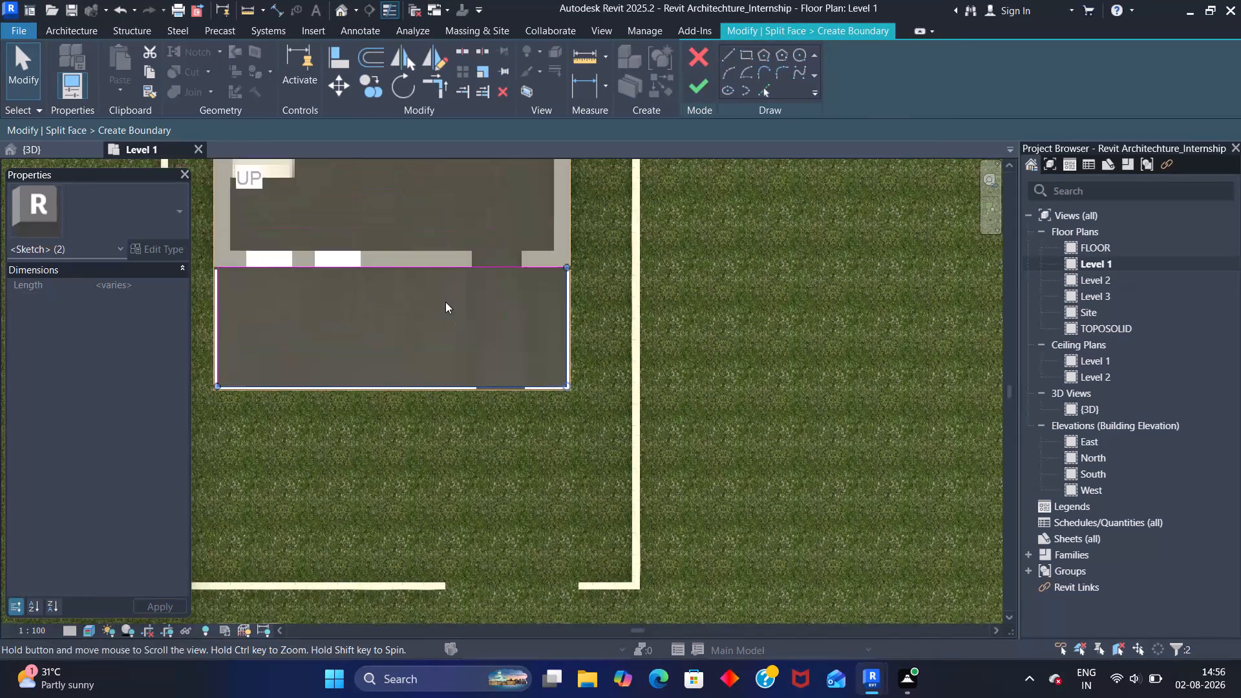
middle_click_drag(445, 302, 438, 314)
left_click(487, 262, "ctrl")
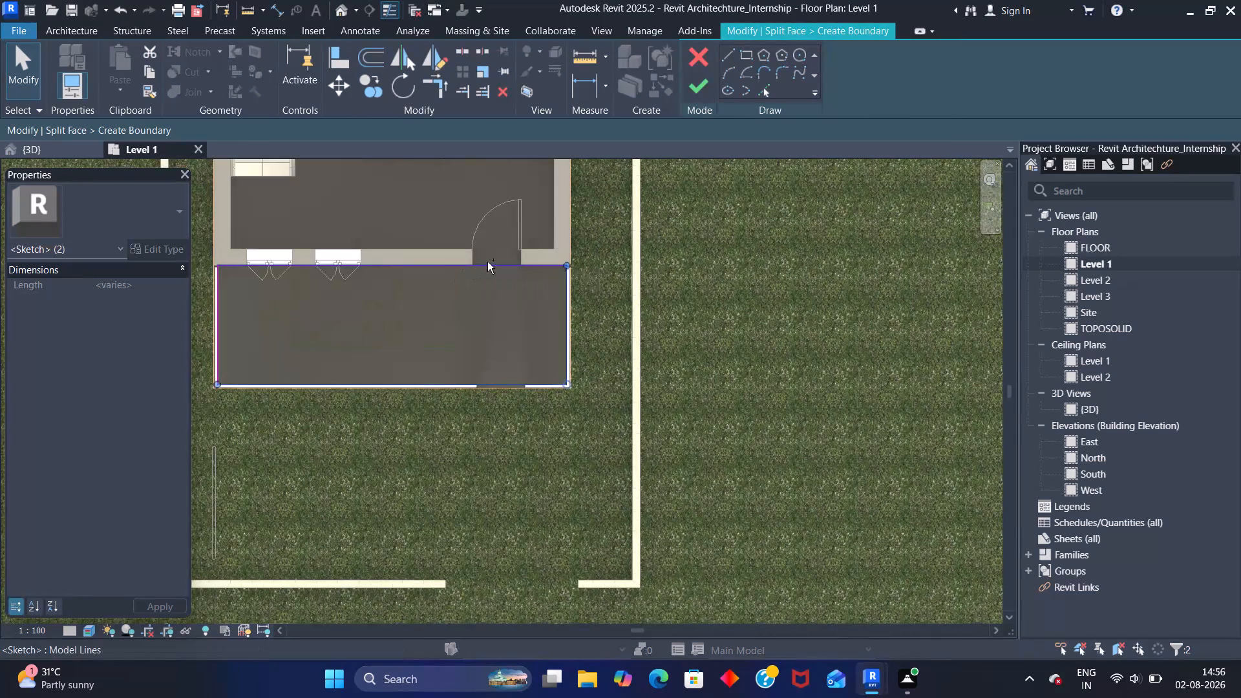
left_click(220, 318, "ctrl")
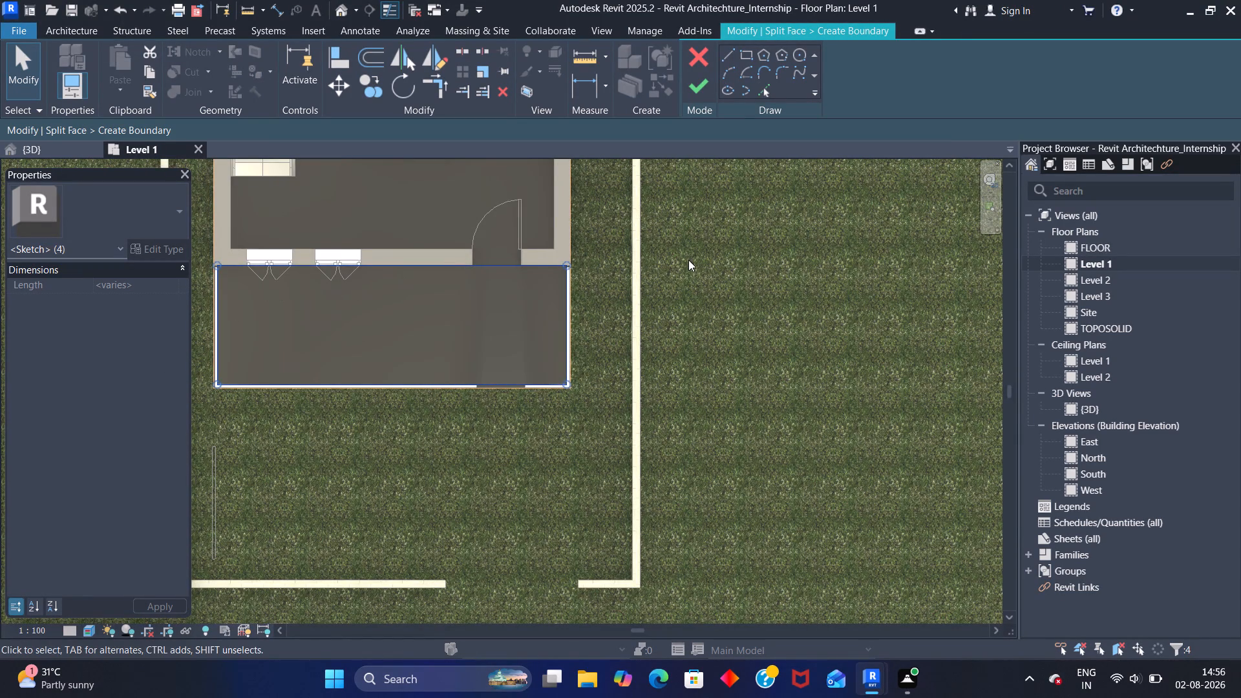
key("Delete")
left_click(708, 85)
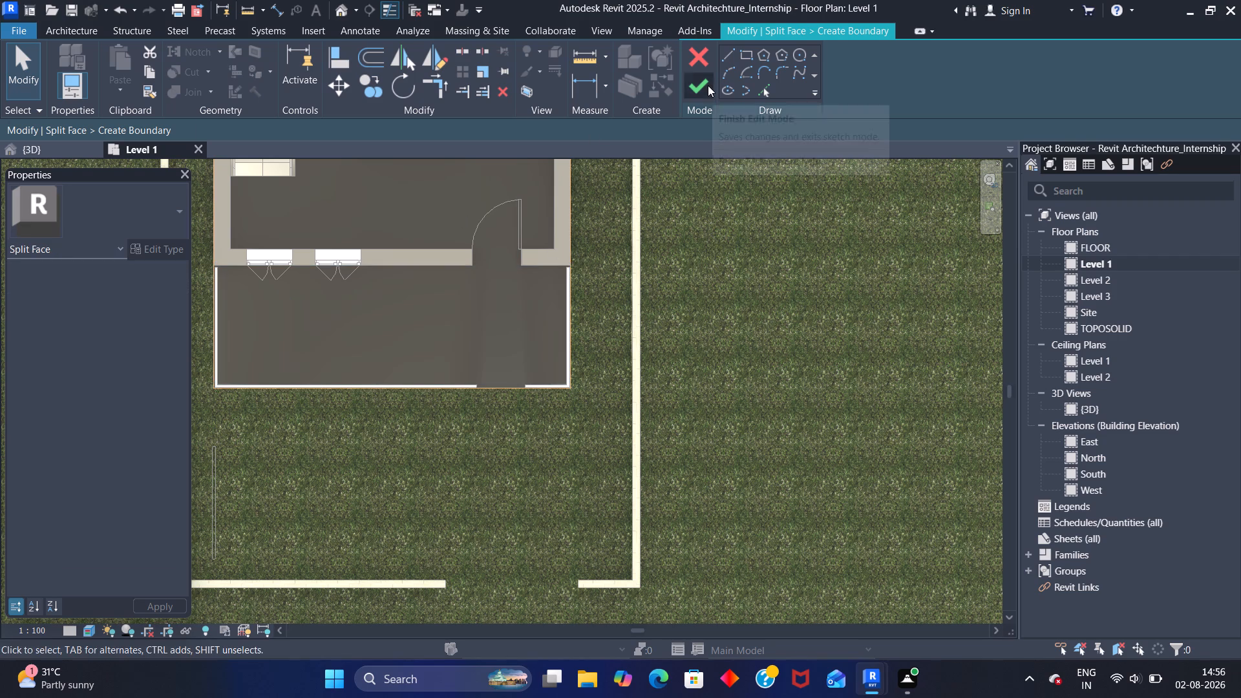
Start the Paint command for the planted terrace and search the project materials for PARKING TILE.
middle_click_drag(698, 326, 784, 518)
scroll(783, 517, "down", 4)
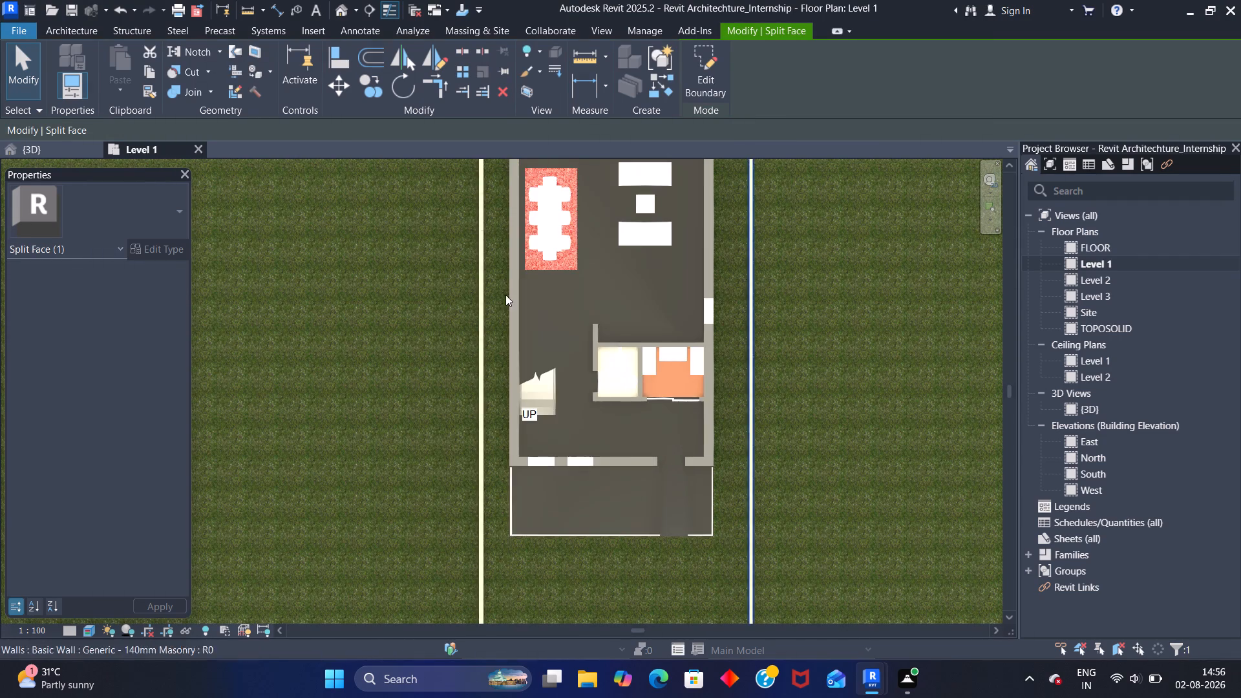
middle_click_drag(594, 233, 597, 390)
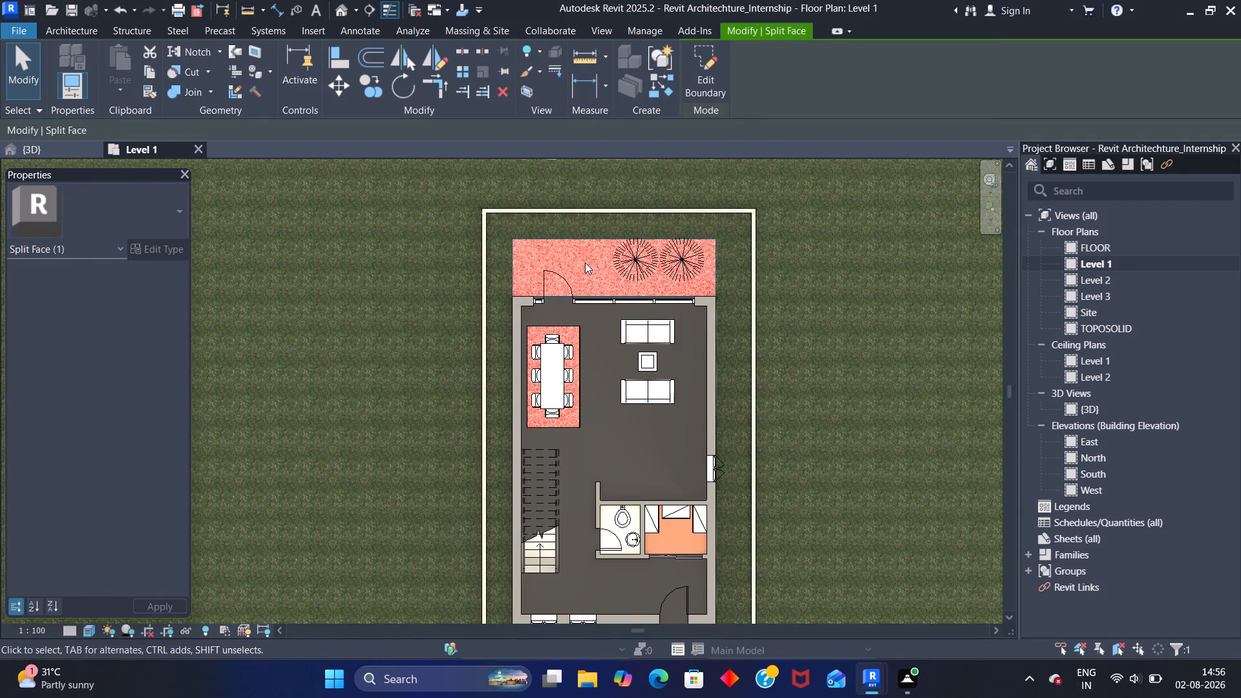
scroll(584, 262, "up", 6)
left_click(258, 76)
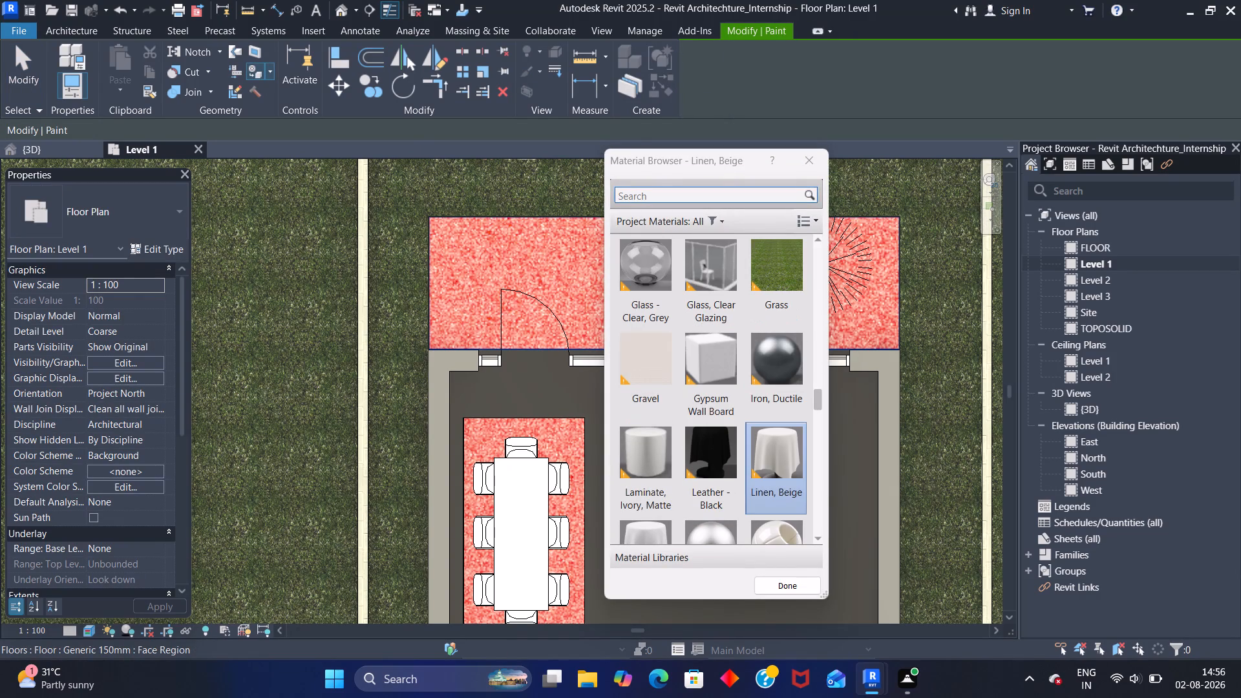
left_click(666, 194)
key("p")
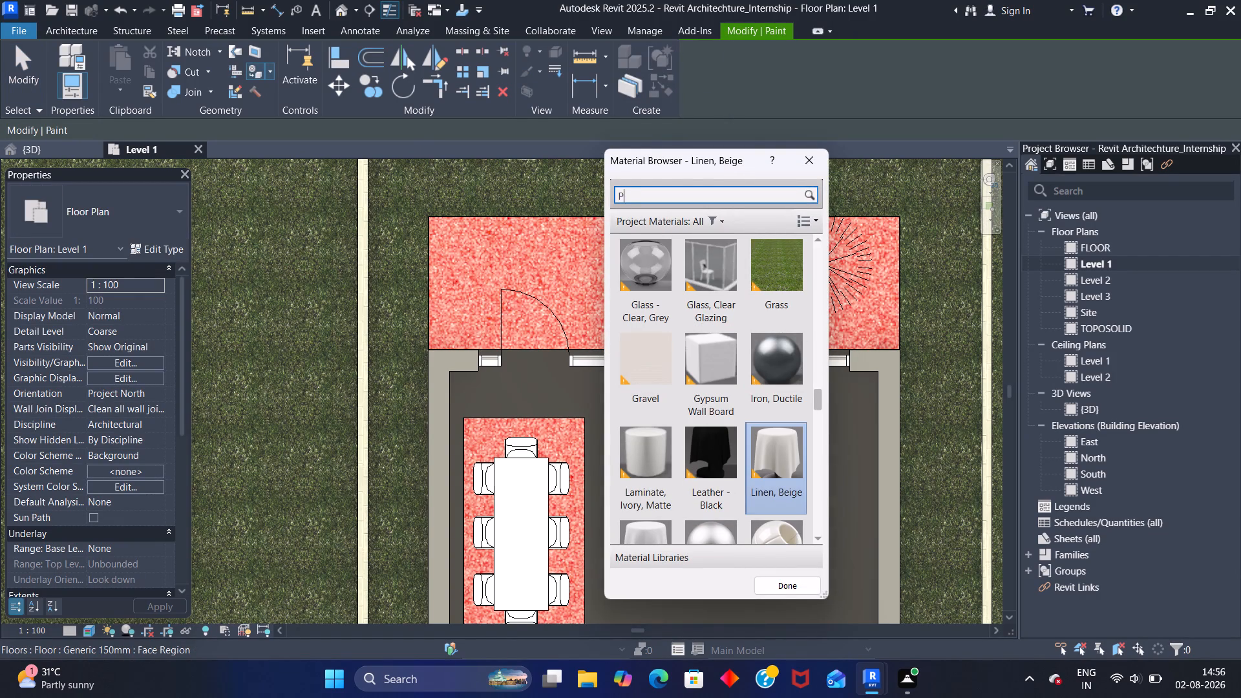
type("AR")
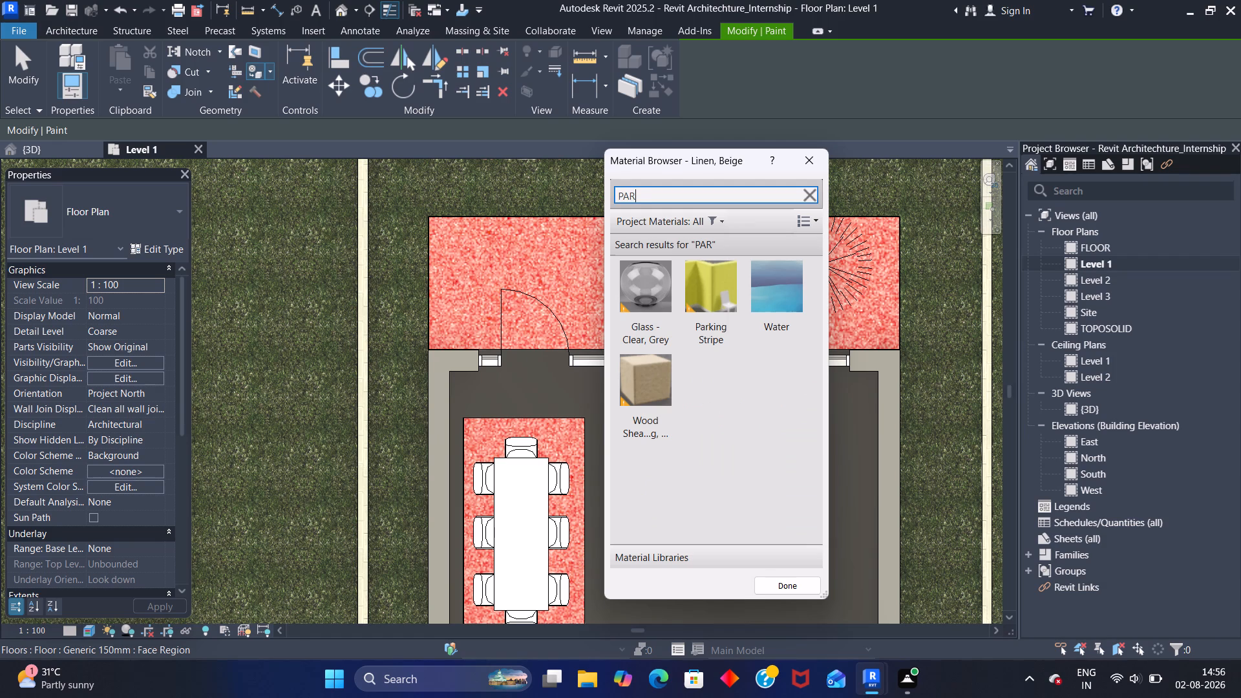
type("KI")
key("n")
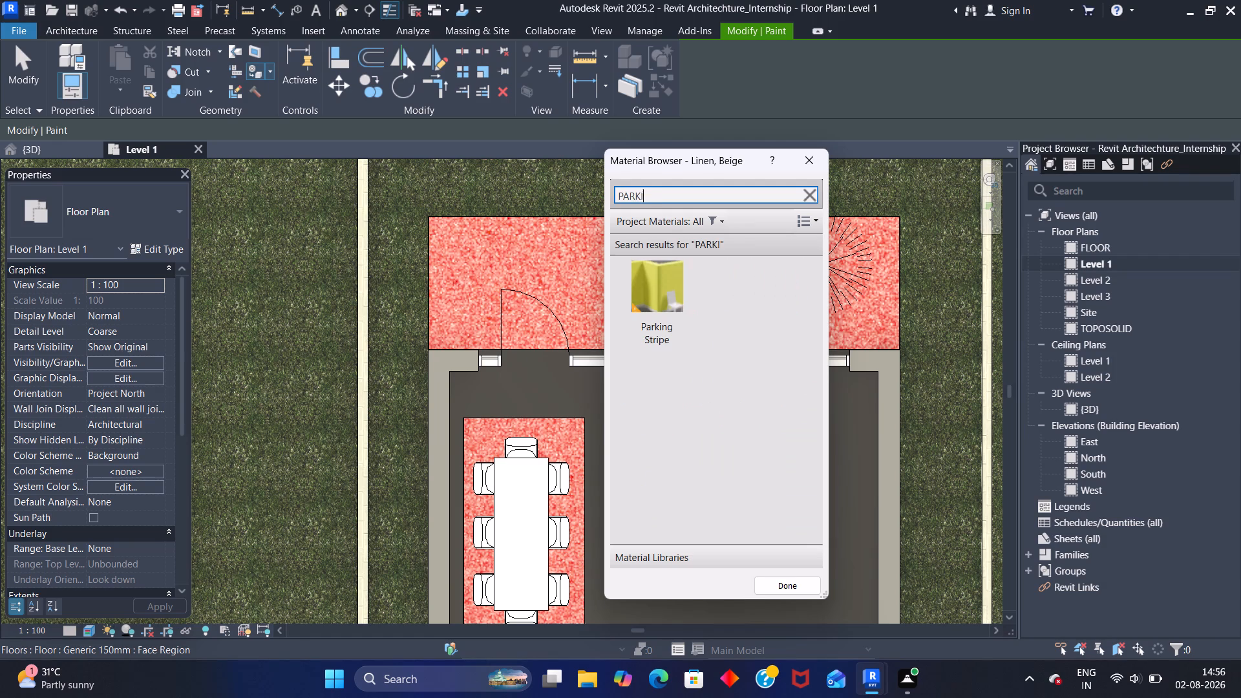
key("g")
key("space")
type("TI")
type("LE")
Replace the material search with MARBLE.
key("BackSpace")
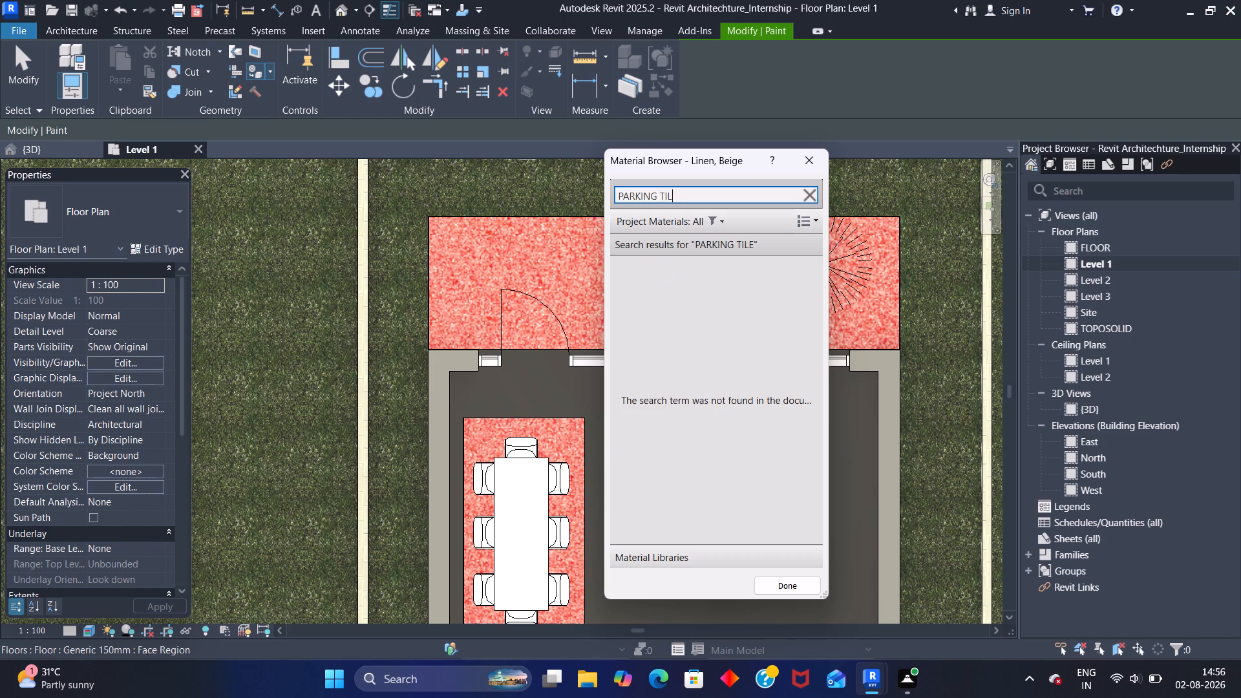
key("BackSpace")
key("BackSpace")
key("BackSpace")
key("BackSpace")
key("BackSpace")
key("BackSpace")
key("BackSpace")
key("BackSpace")
key("BackSpace")
key("BackSpace")
key("BackSpace")
key("BackSpace")
key("BackSpace")
key("BackSpace")
key("BackSpace")
key("BackSpace")
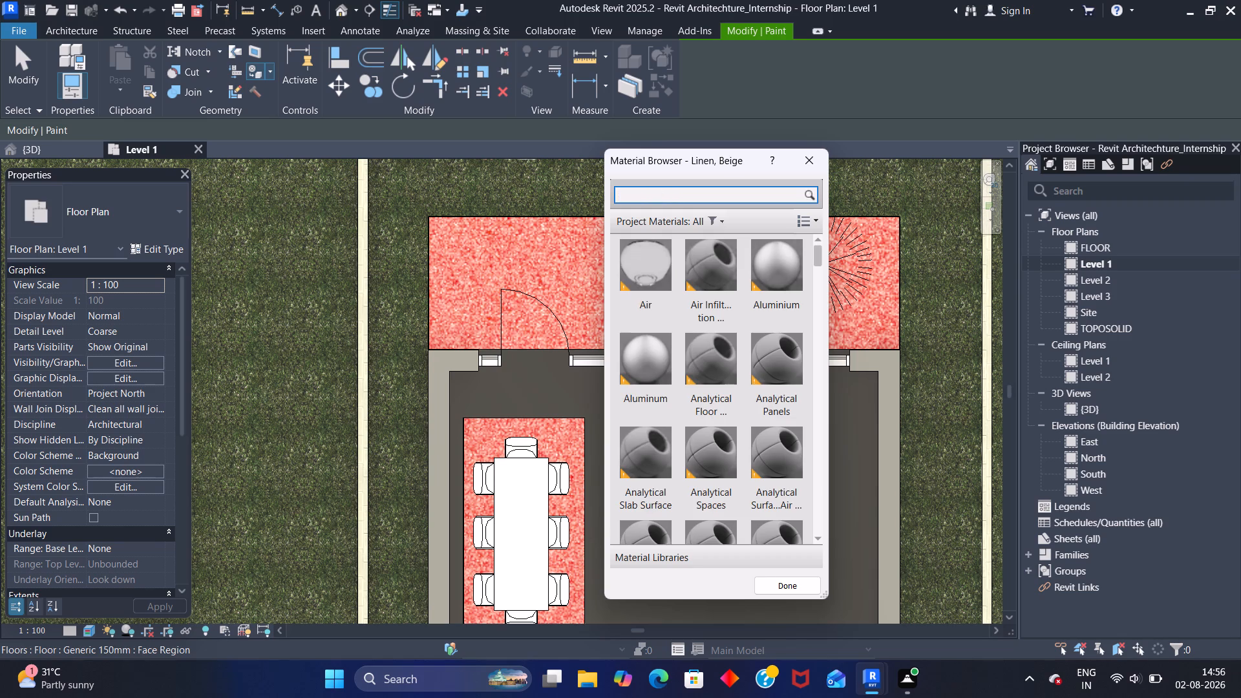
type("MAR")
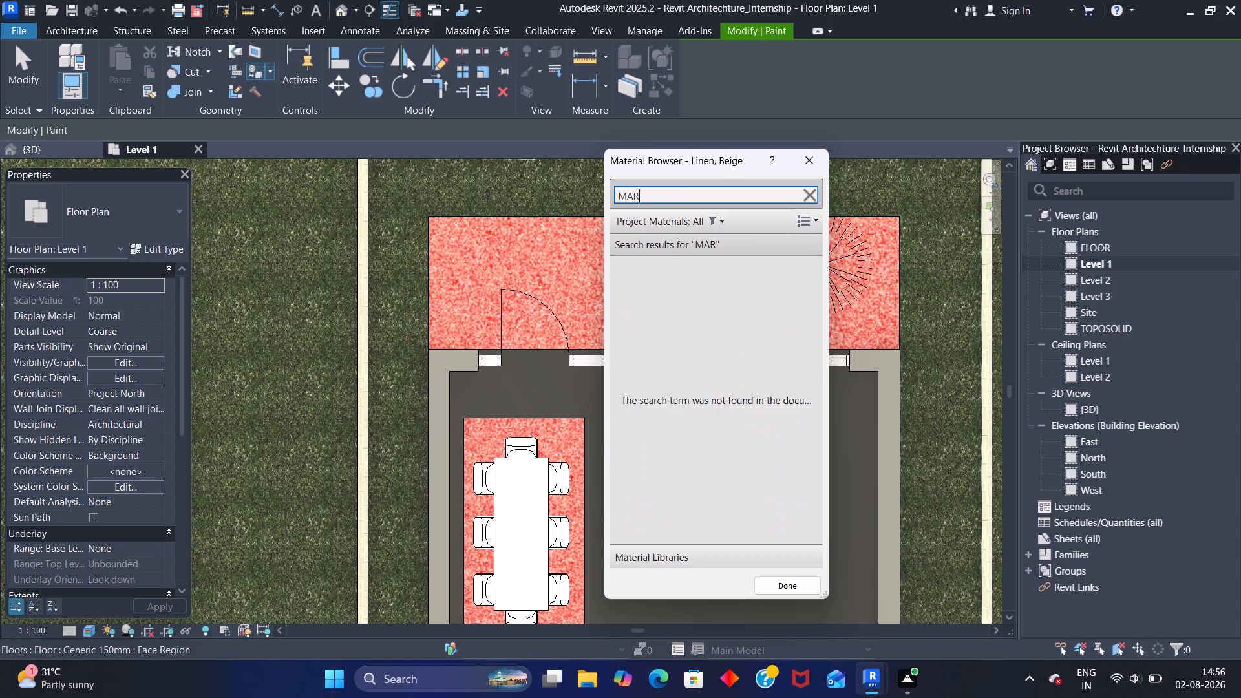
type("BLE")
Search the project materials for FLOO and look through the flooring options.
key("BackSpace")
key("BackSpace")
key("BackSpace")
key("BackSpace")
key("BackSpace")
key("BackSpace")
type("FLOO")
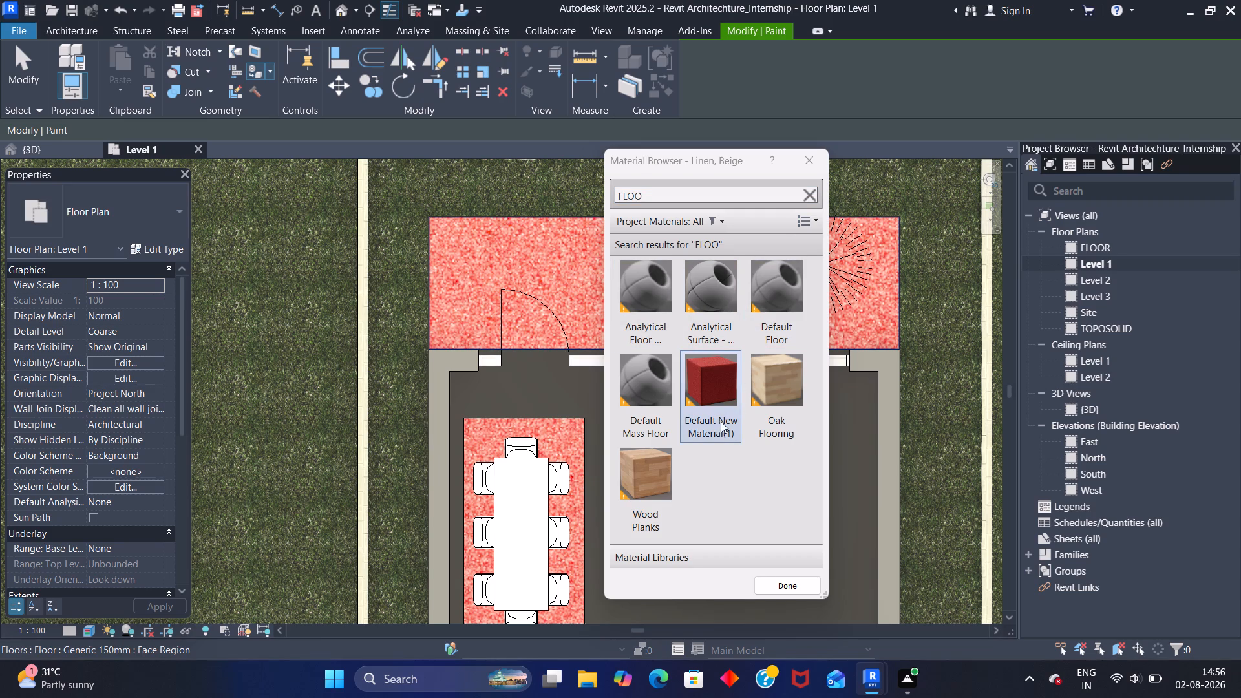
scroll(724, 425, "down", 1)
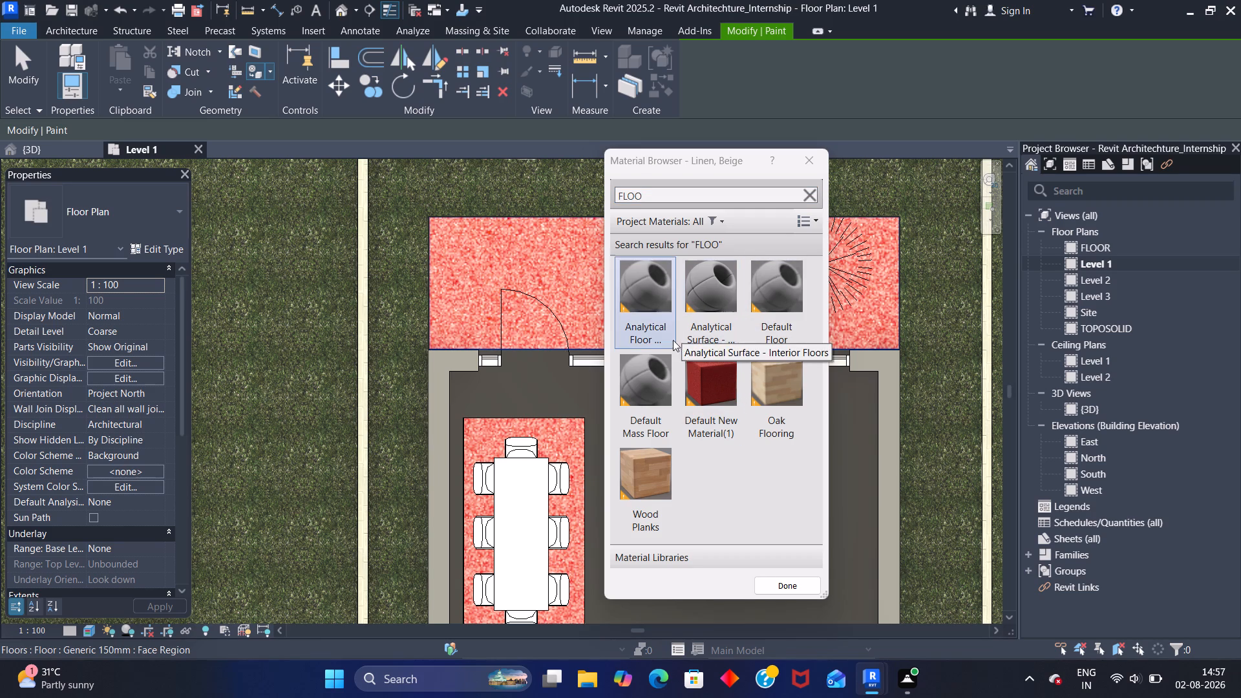
Search the materials for TILE, paint the planted terrace region with Ceiling Tile 600 x 600, and finish painting.
left_click(650, 195)
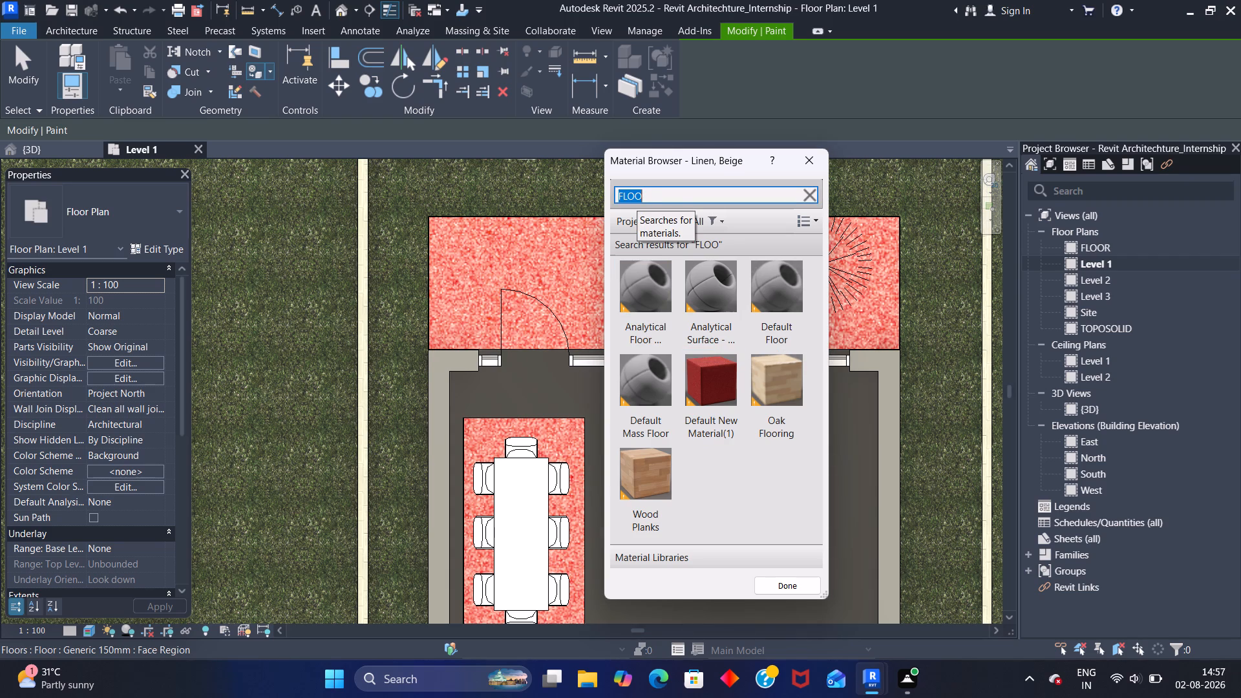
type("TILE")
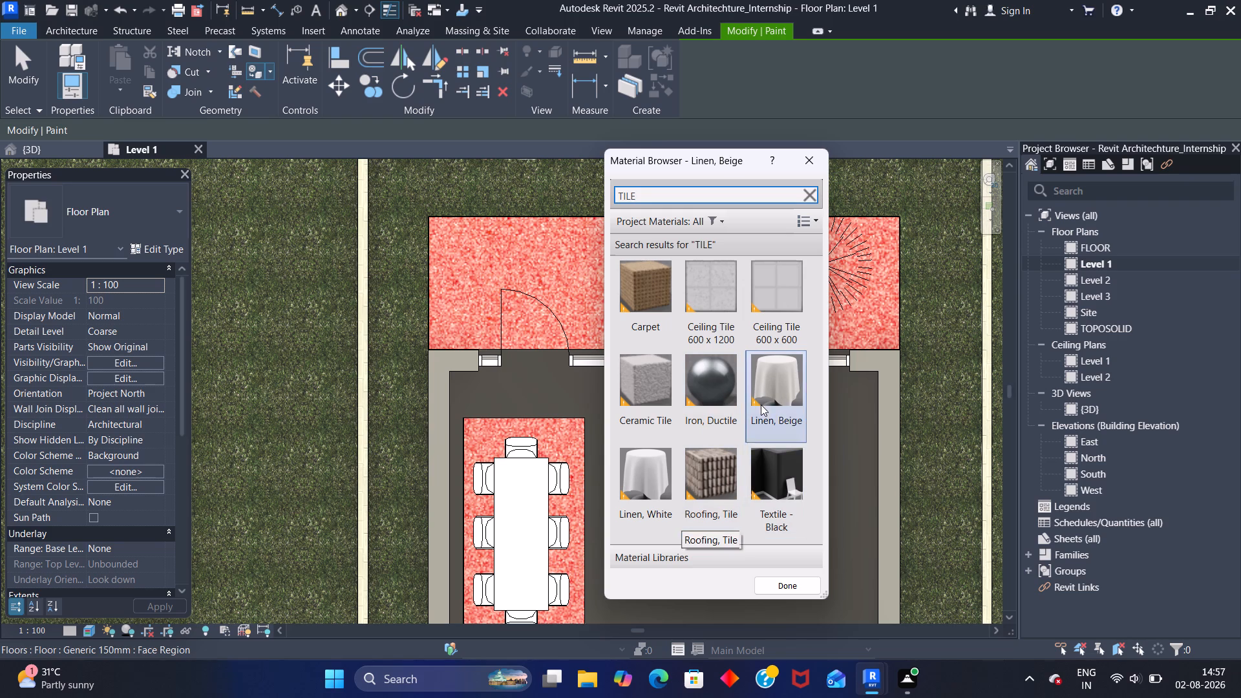
scroll(745, 460, "down", 3)
scroll(742, 458, "up", 3)
scroll(699, 343, "up", 5)
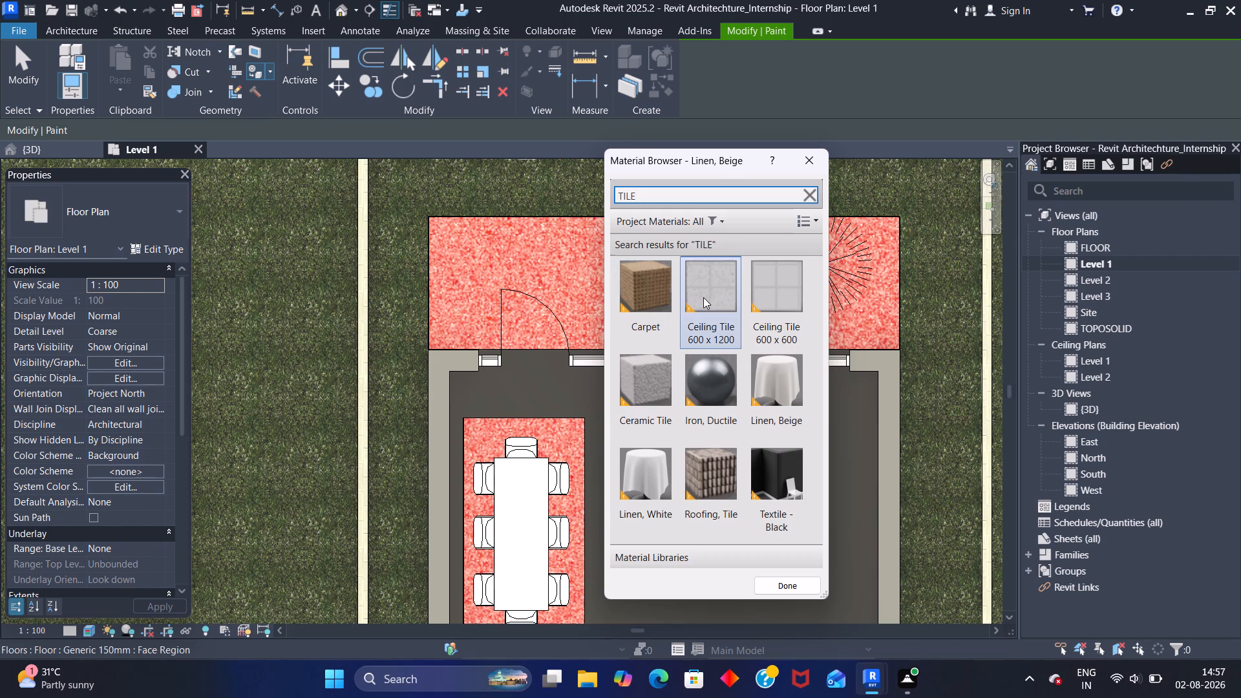
left_click(770, 291)
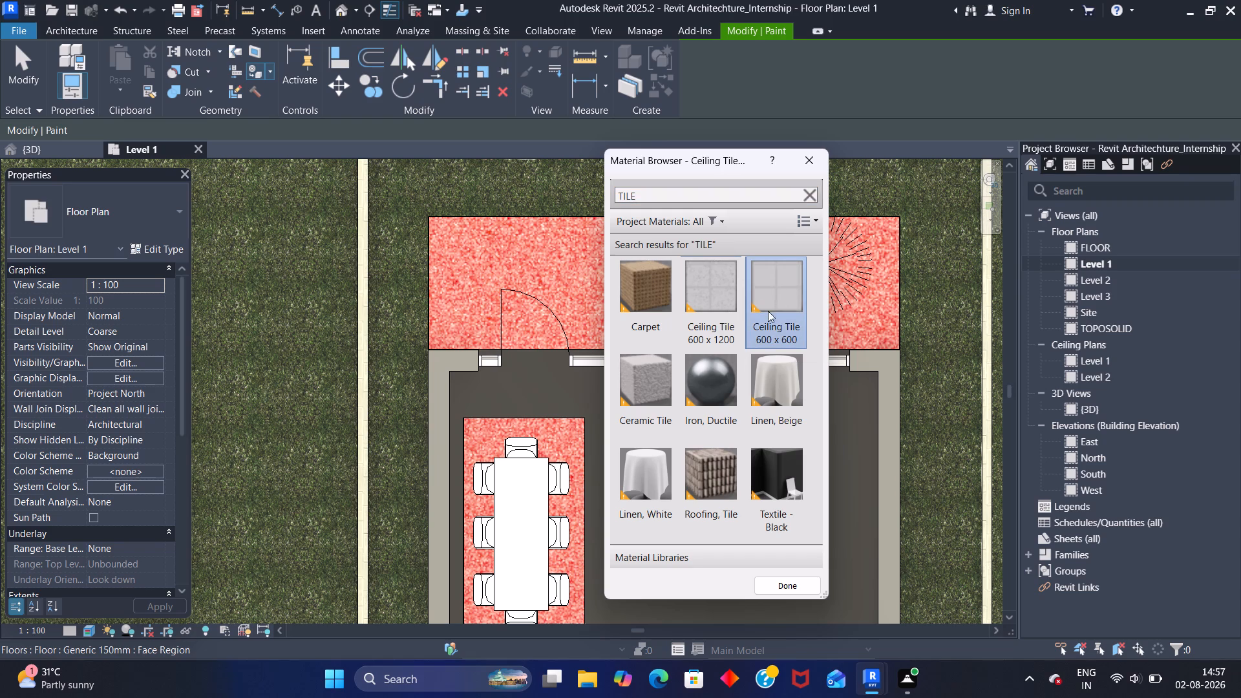
left_click(509, 258)
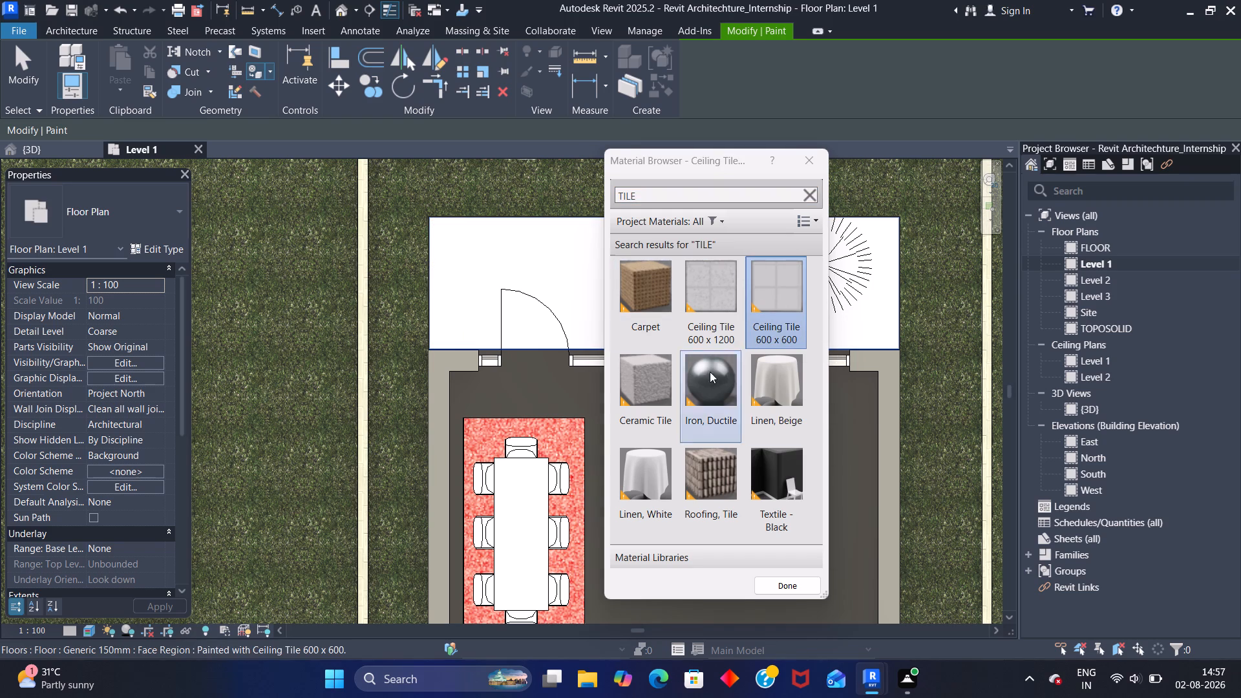
left_click(786, 585)
Split the floor face at the railed porch with a rectangular boundary from the house wall to the inner edge of the railing.
scroll(837, 452, "down", 6)
middle_click_drag(840, 474, 835, 474)
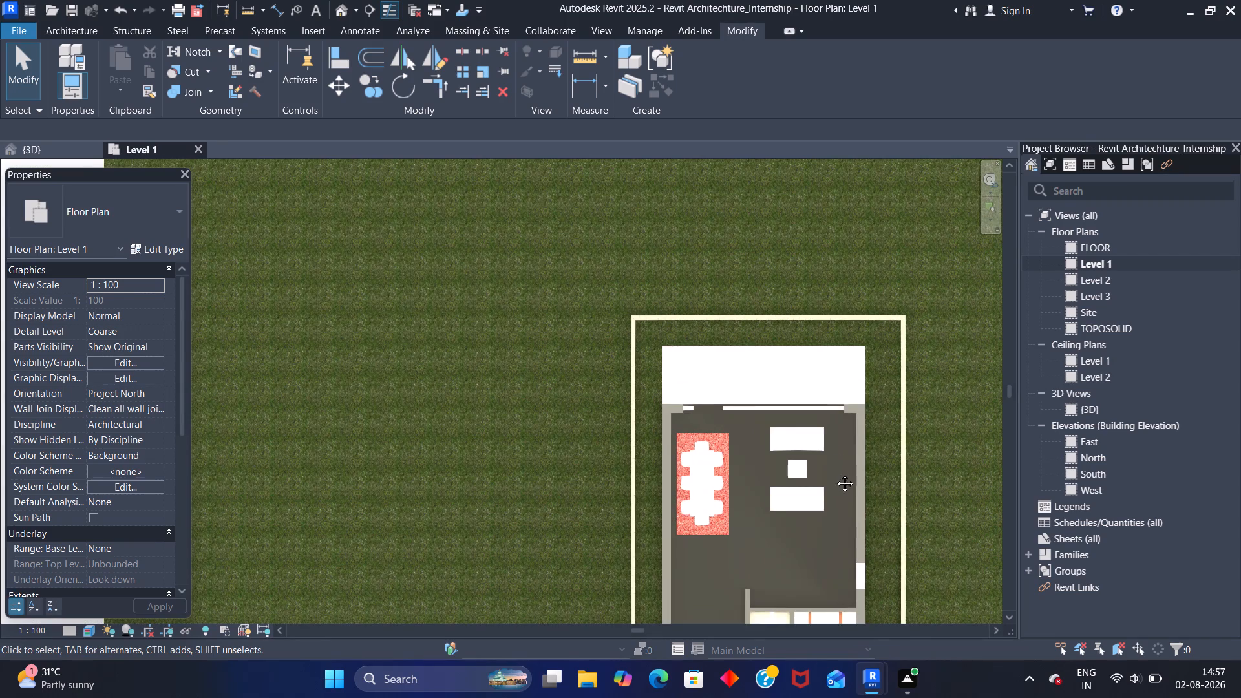
middle_click_drag(835, 474, 754, 278)
scroll(639, 556, "down", 1)
middle_click_drag(639, 556, 599, 413)
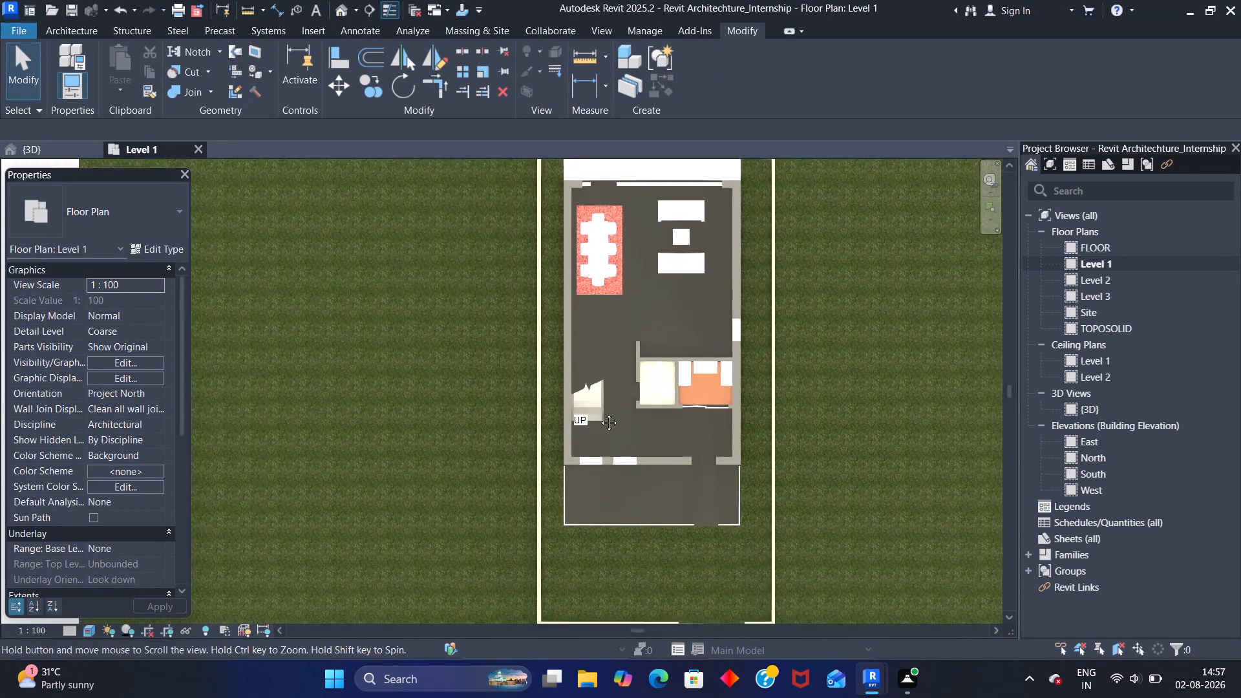
middle_click_drag(599, 413, 577, 361)
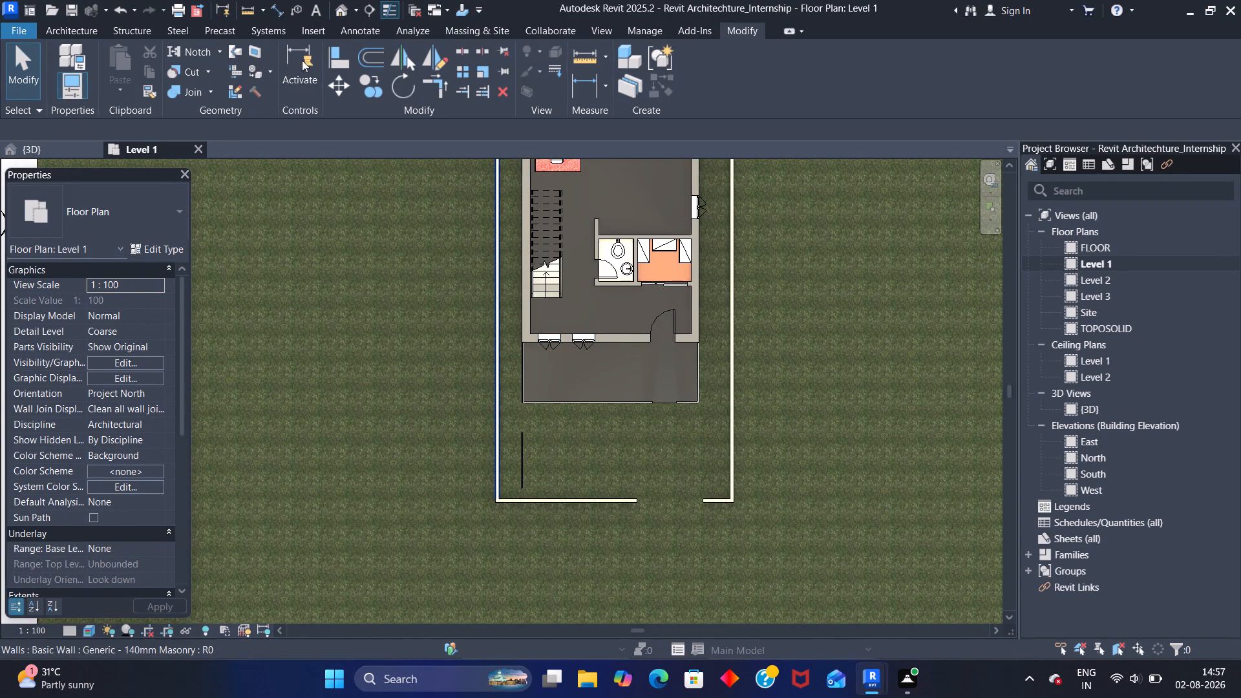
left_click(257, 50)
scroll(512, 339, "up", 3)
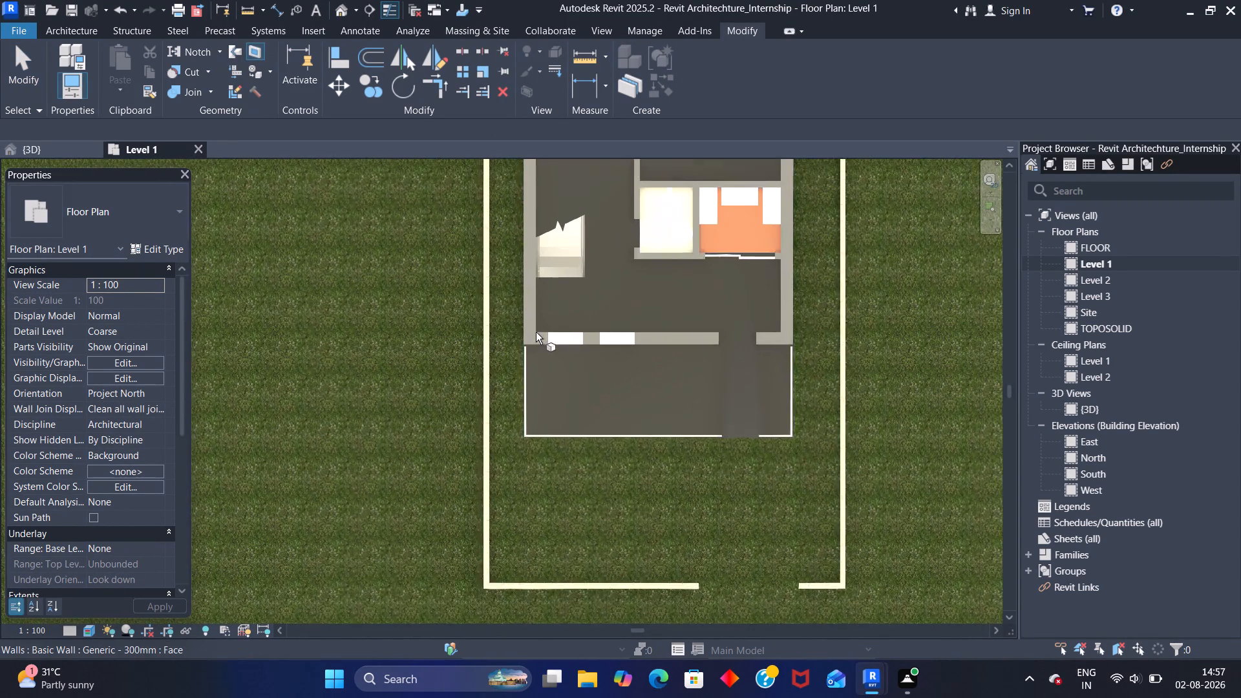
scroll(536, 332, "up", 10)
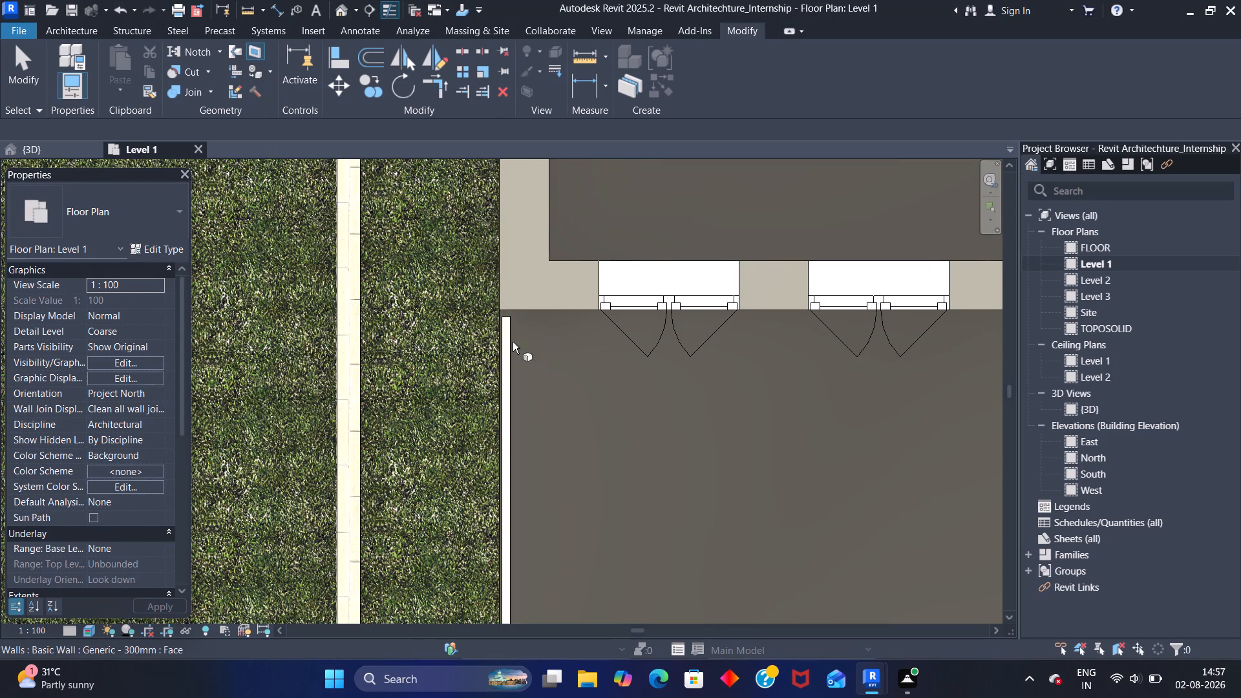
left_click(502, 310)
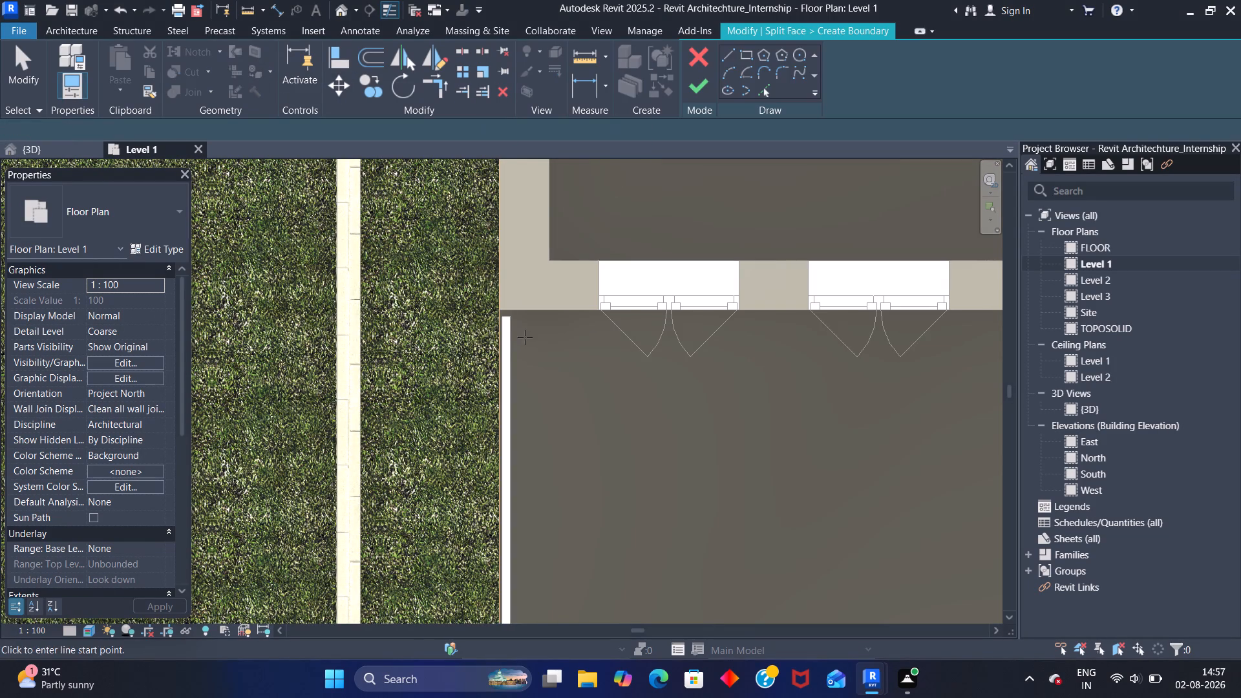
left_click(749, 53)
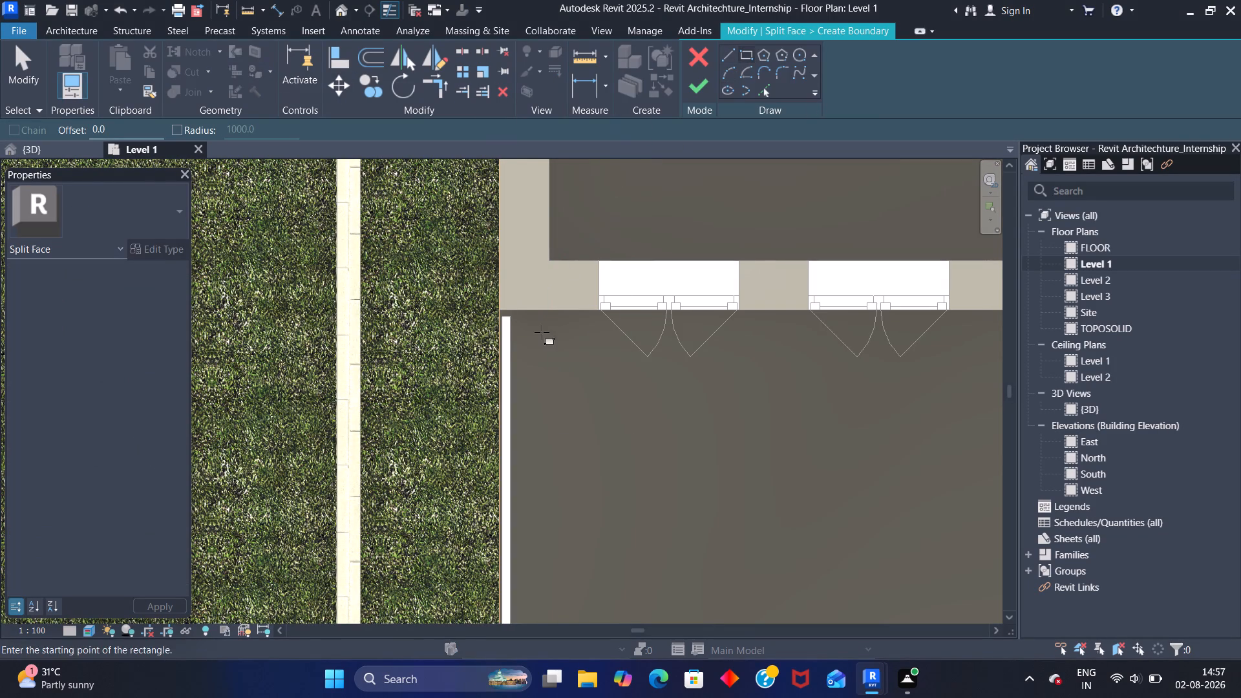
scroll(542, 332, "up", 11)
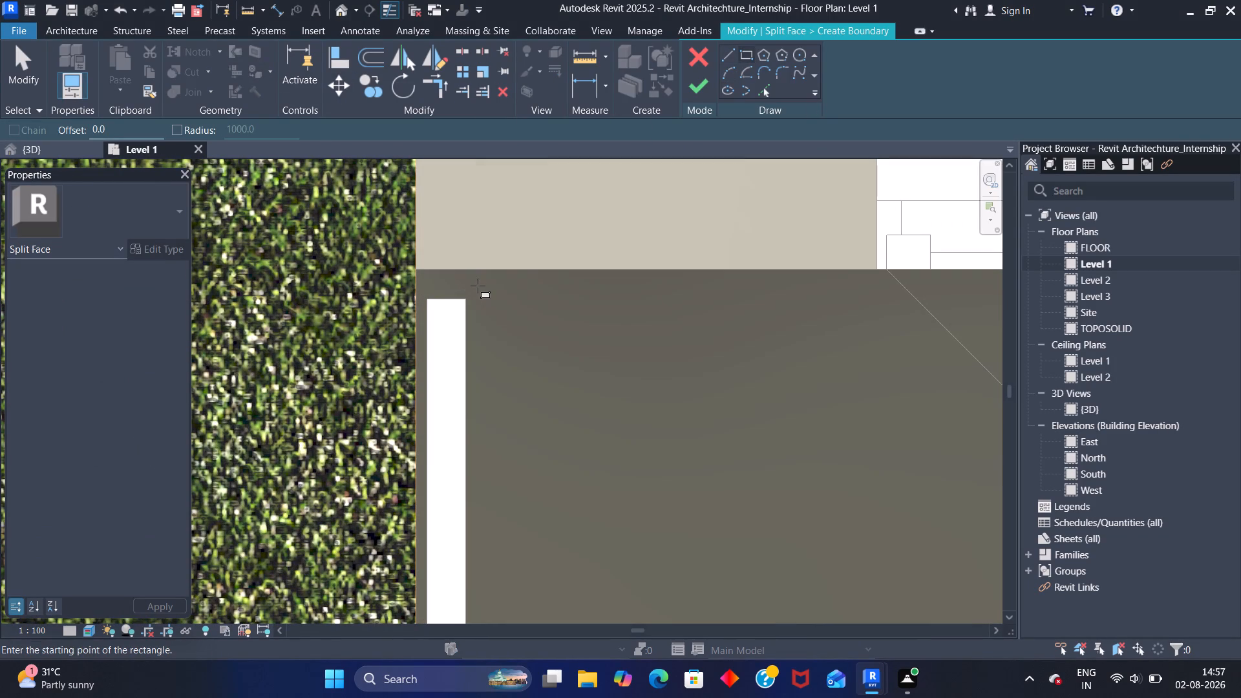
left_click(475, 278)
scroll(666, 418, "down", 11)
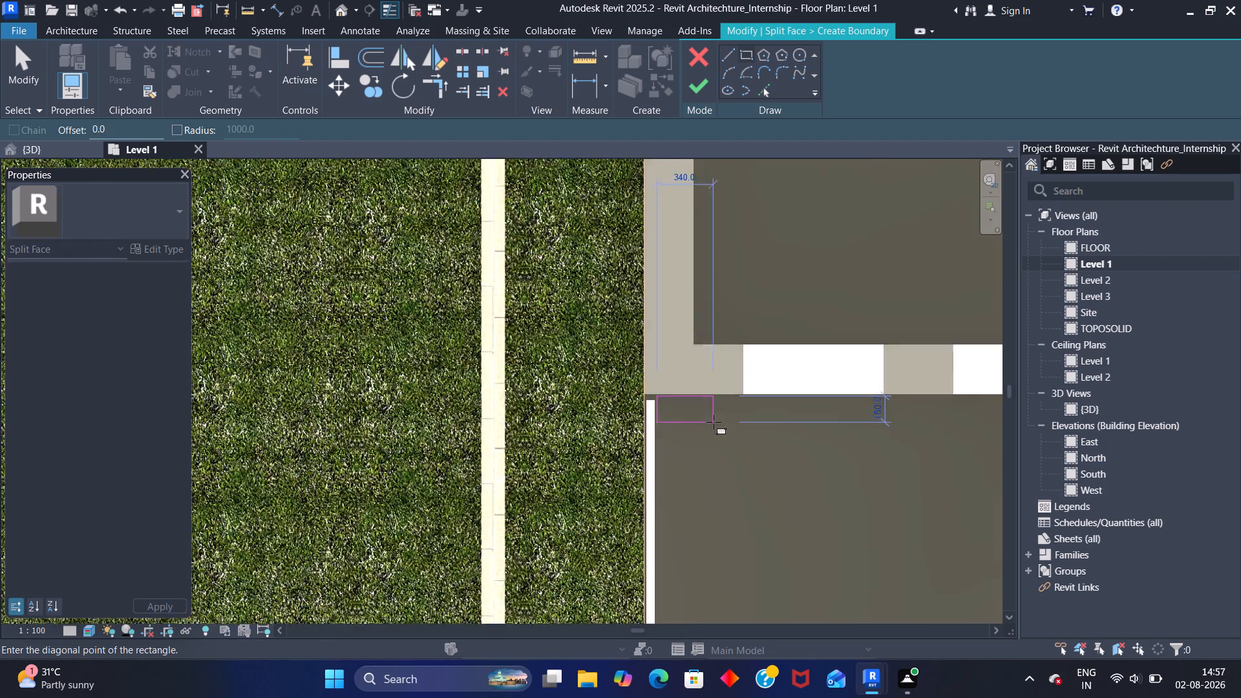
scroll(714, 422, "down", 15)
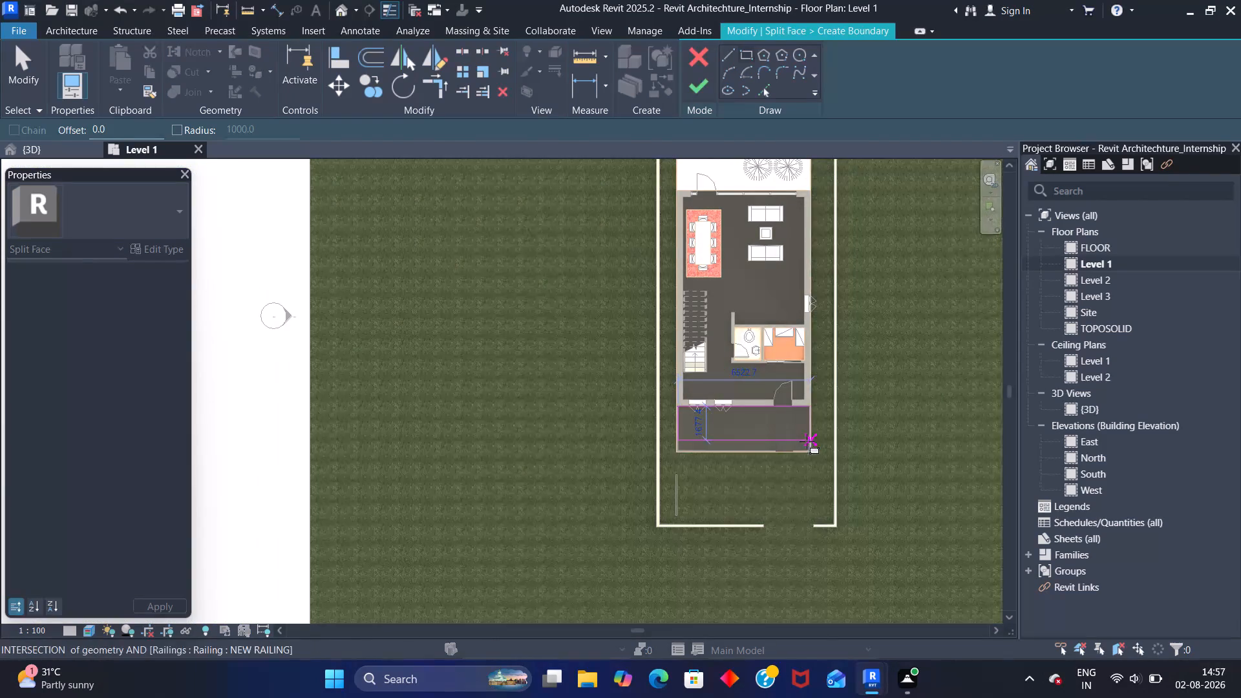
middle_click_drag(807, 441, 699, 351)
scroll(708, 358, "up", 17)
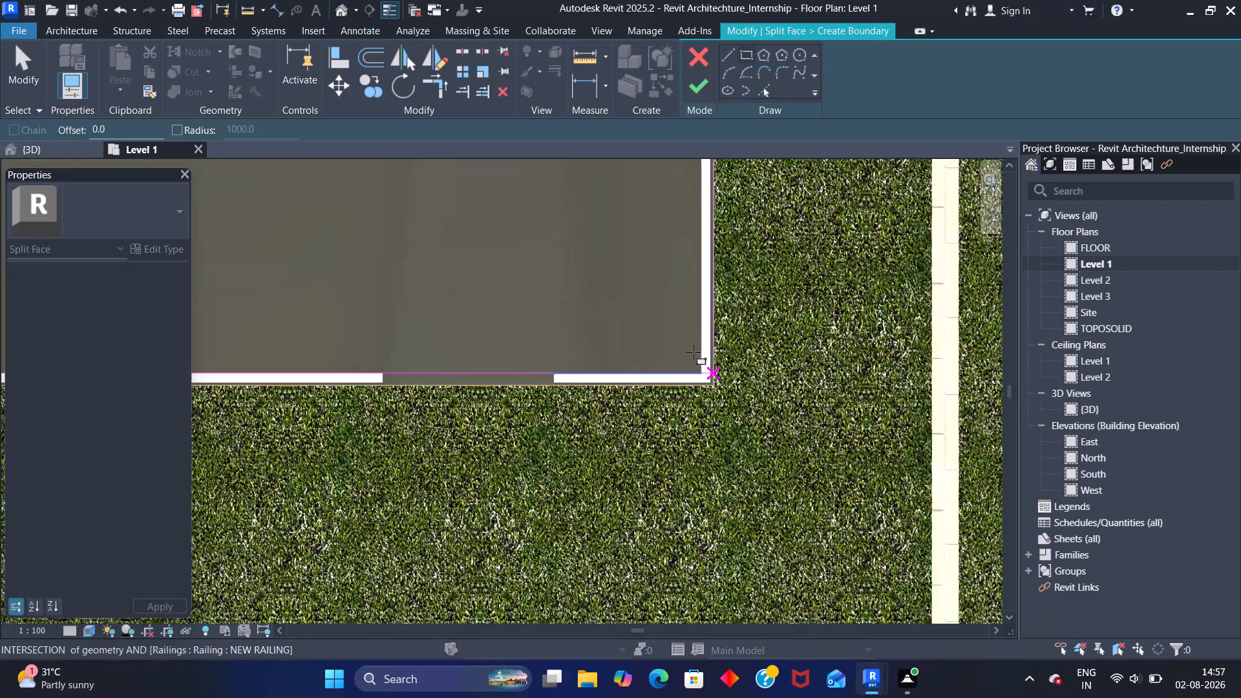
scroll(694, 352, "up", 9)
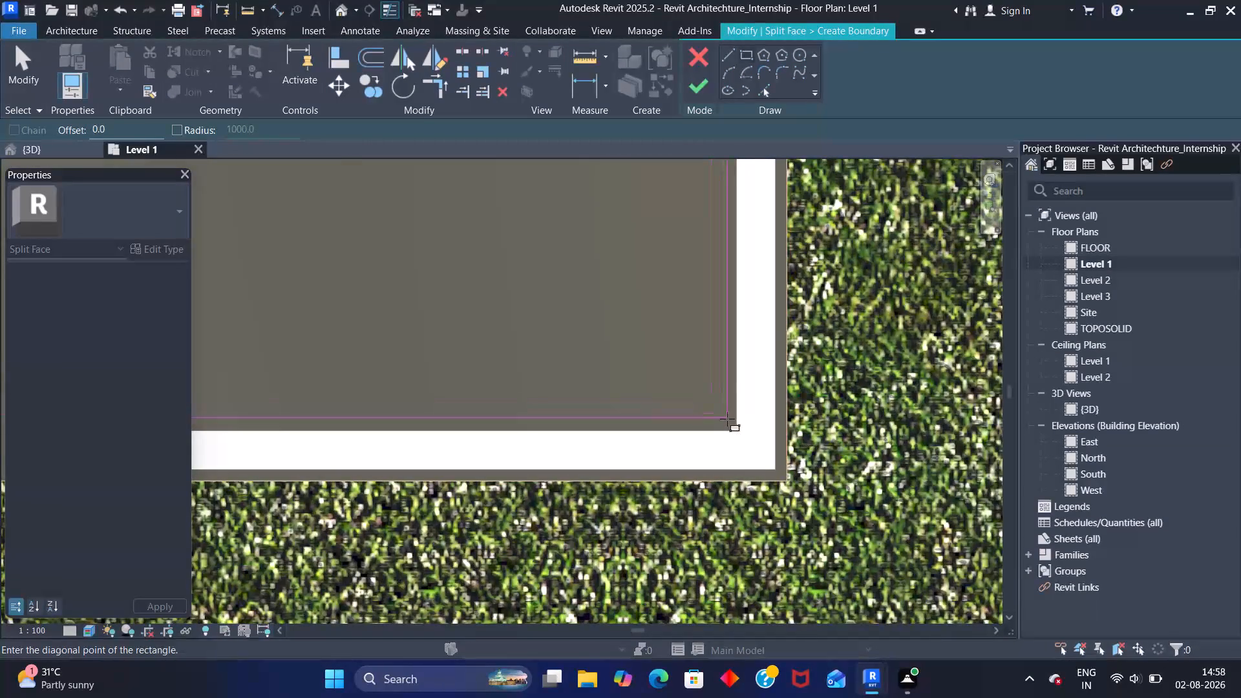
left_click(731, 426)
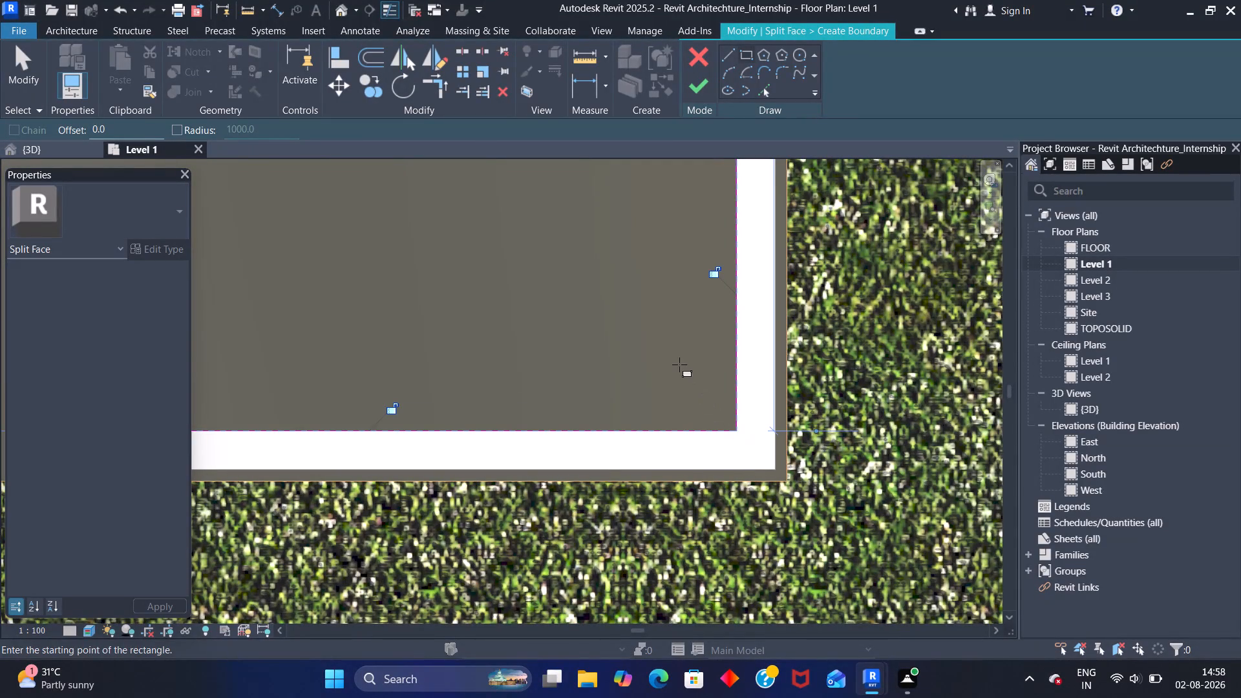
scroll(701, 301, "down", 2)
left_click(692, 92)
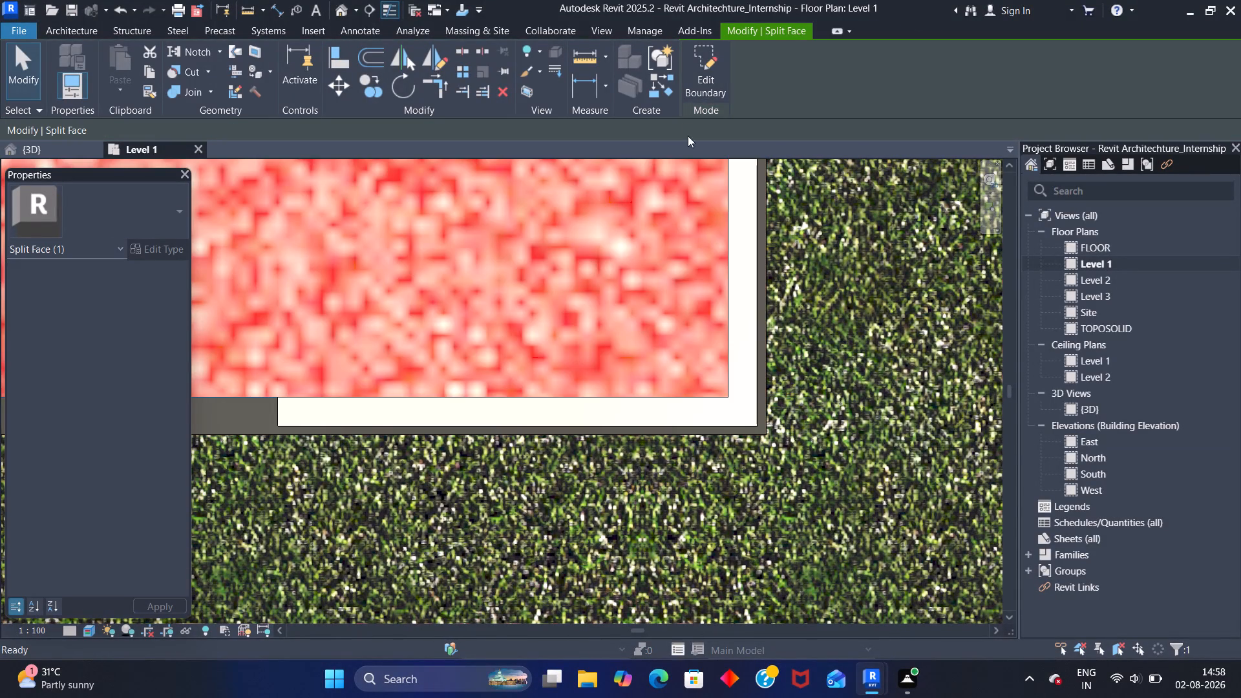
Search the materials for TILE, paint the railed porch region with Ceiling Tile 600 x 600, and finish painting.
scroll(634, 264, "down", 2)
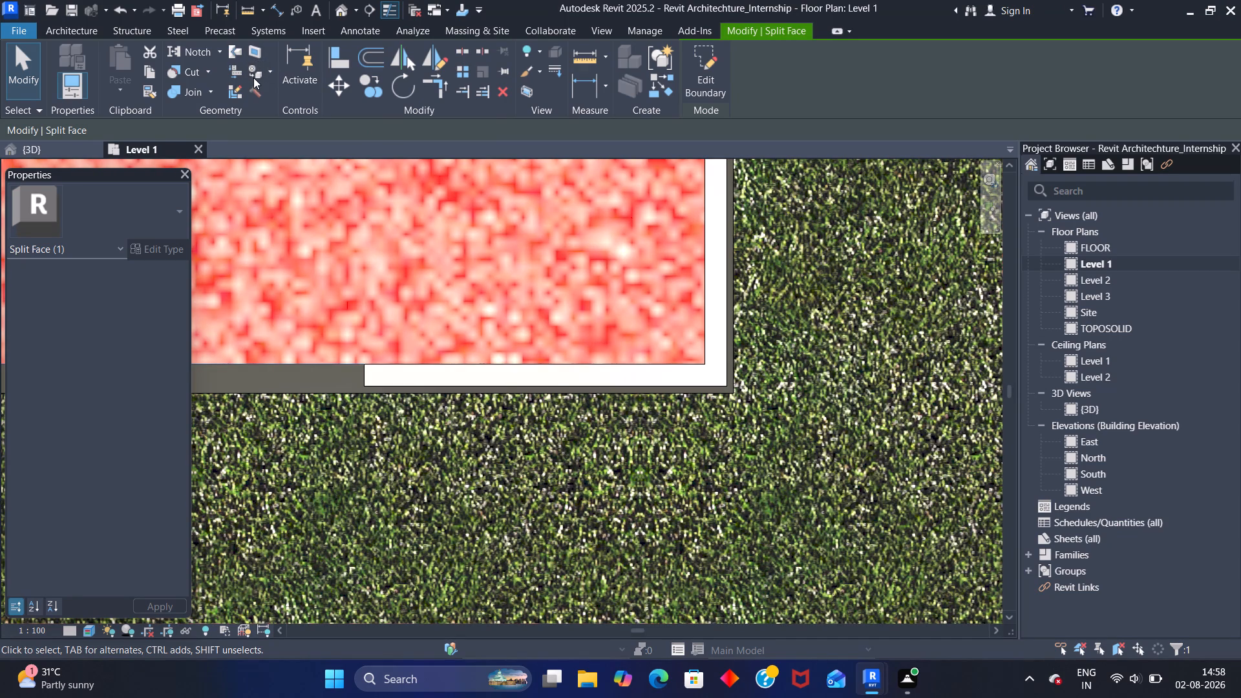
left_click(253, 77)
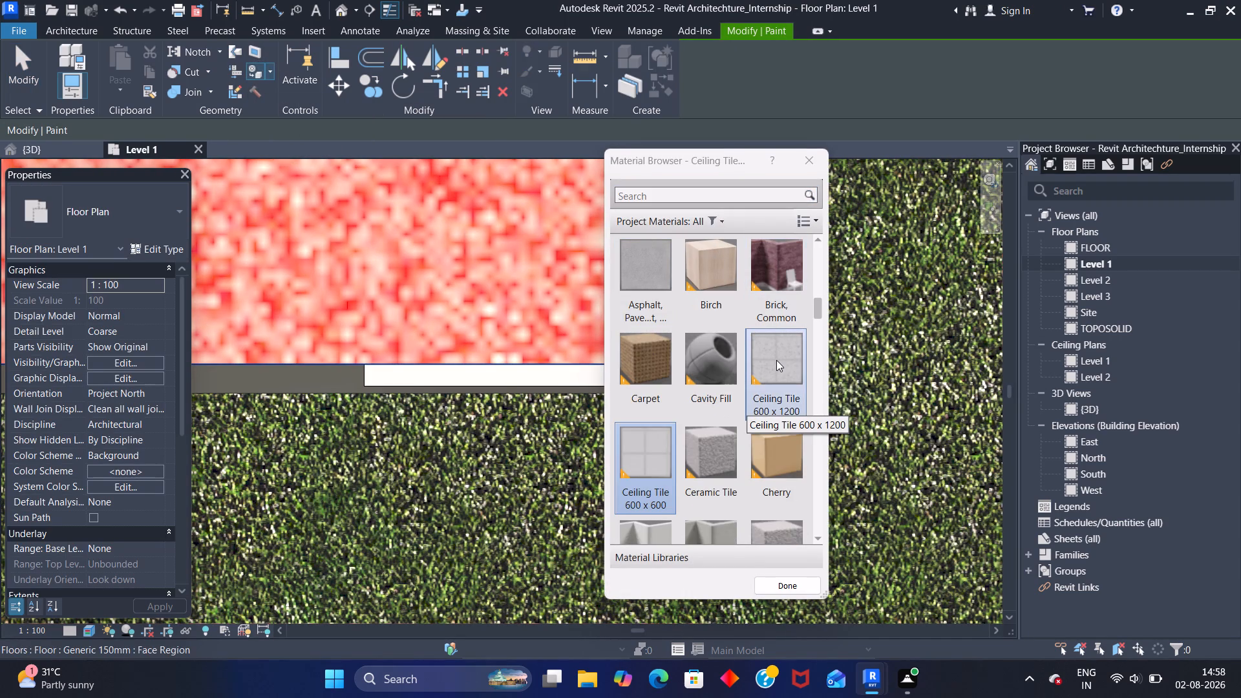
scroll(773, 360, "down", 3)
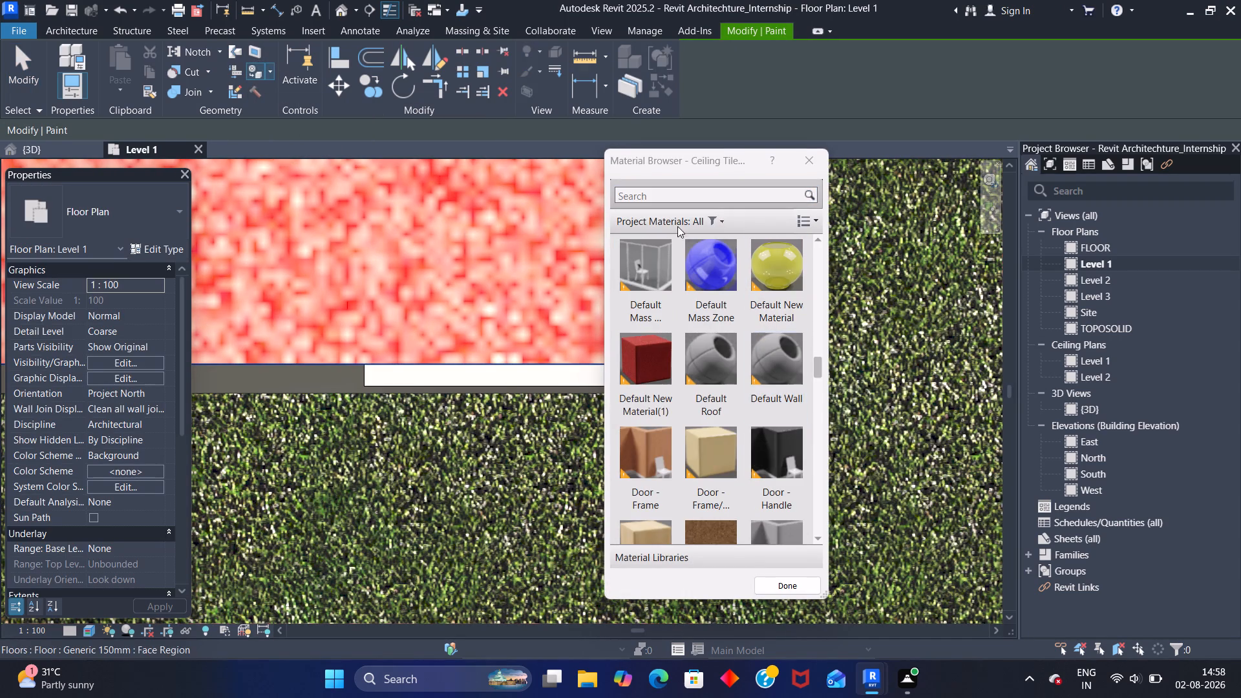
left_click(659, 193)
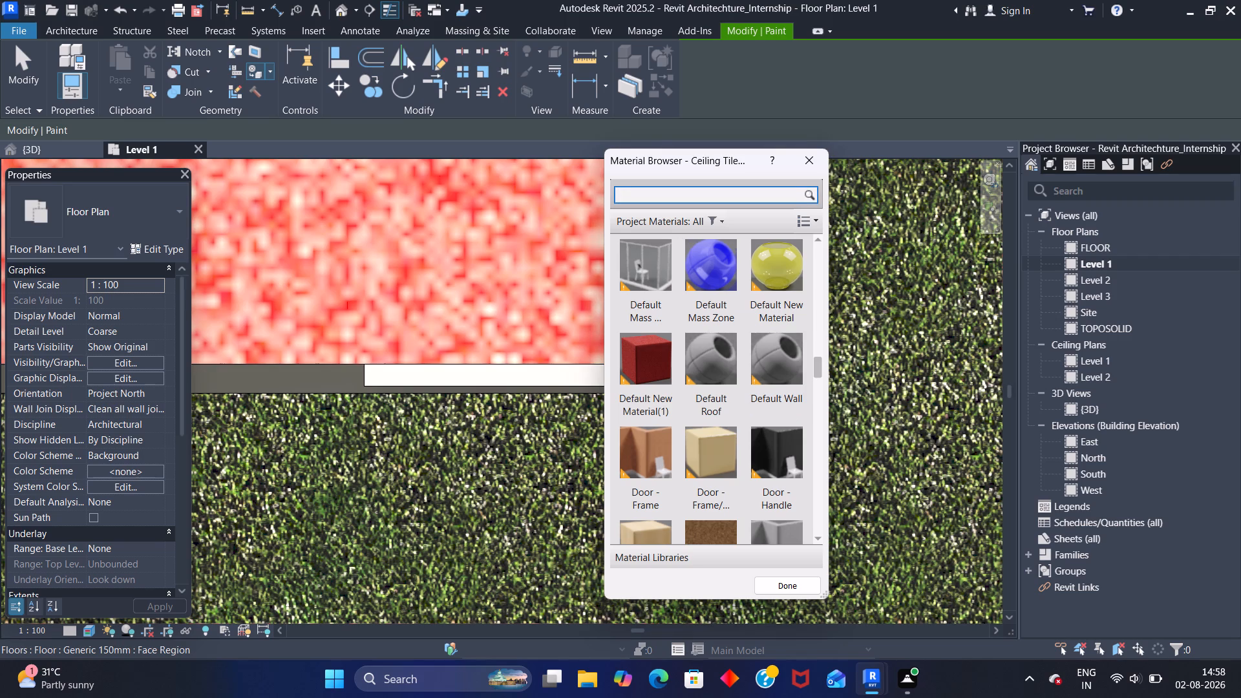
type("TIL")
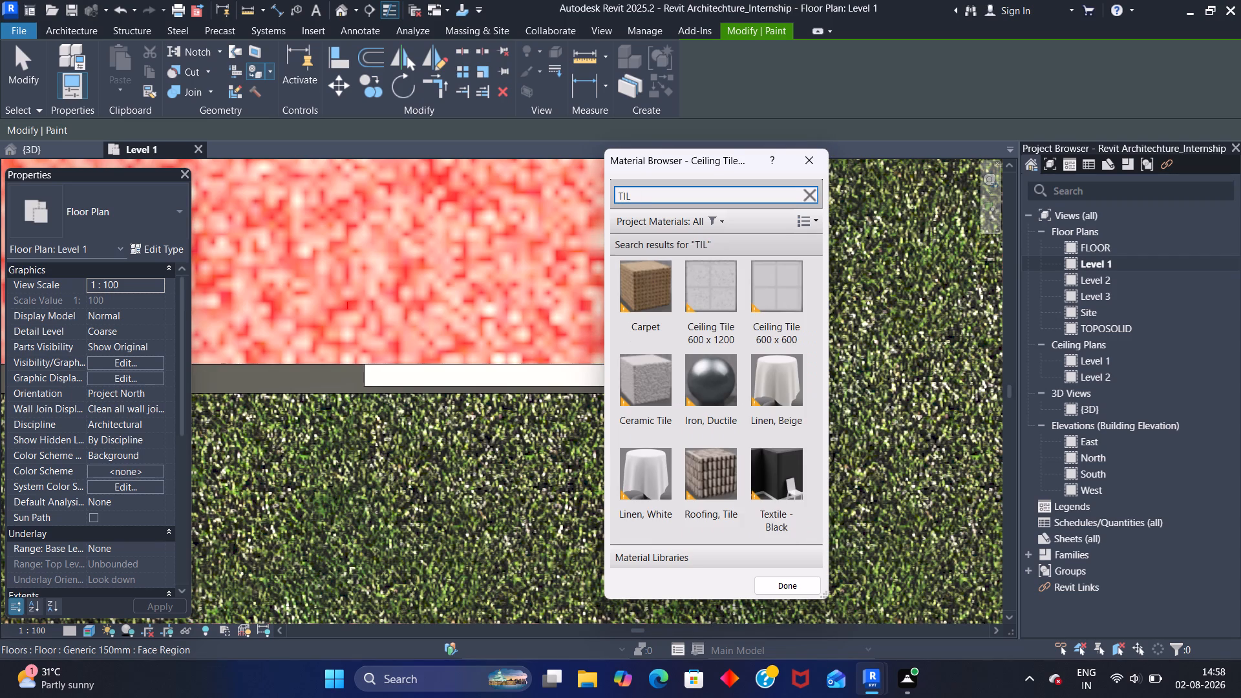
key("e")
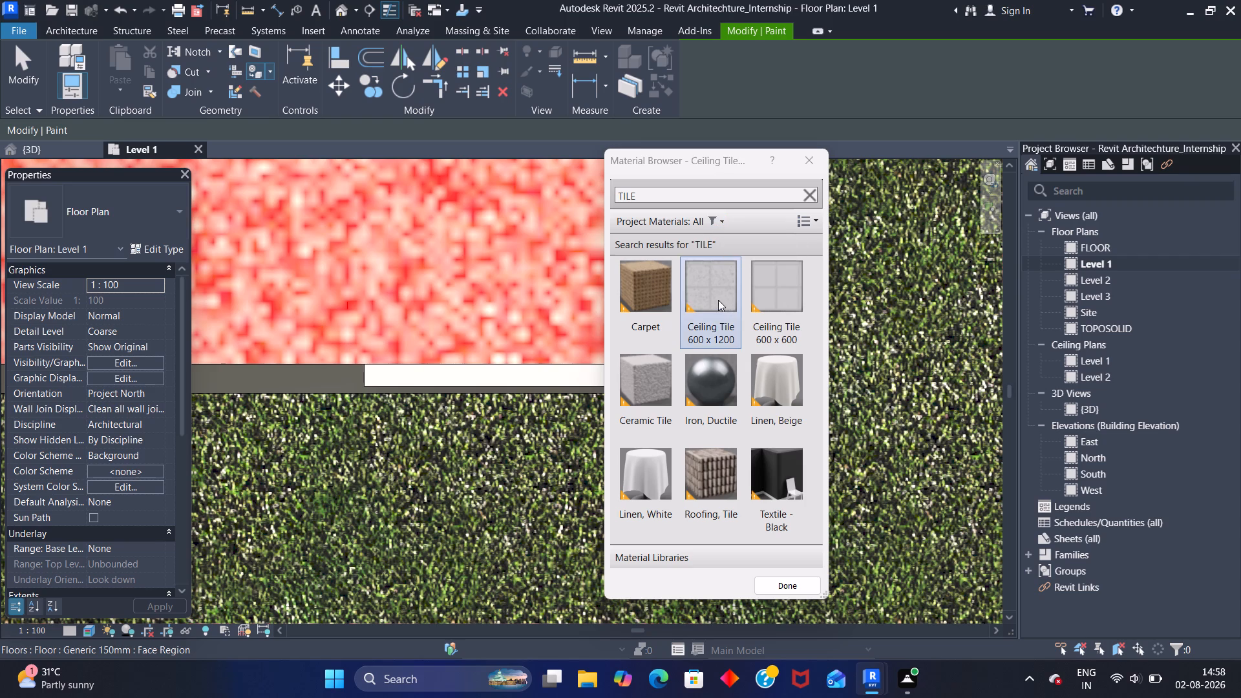
left_click(778, 300)
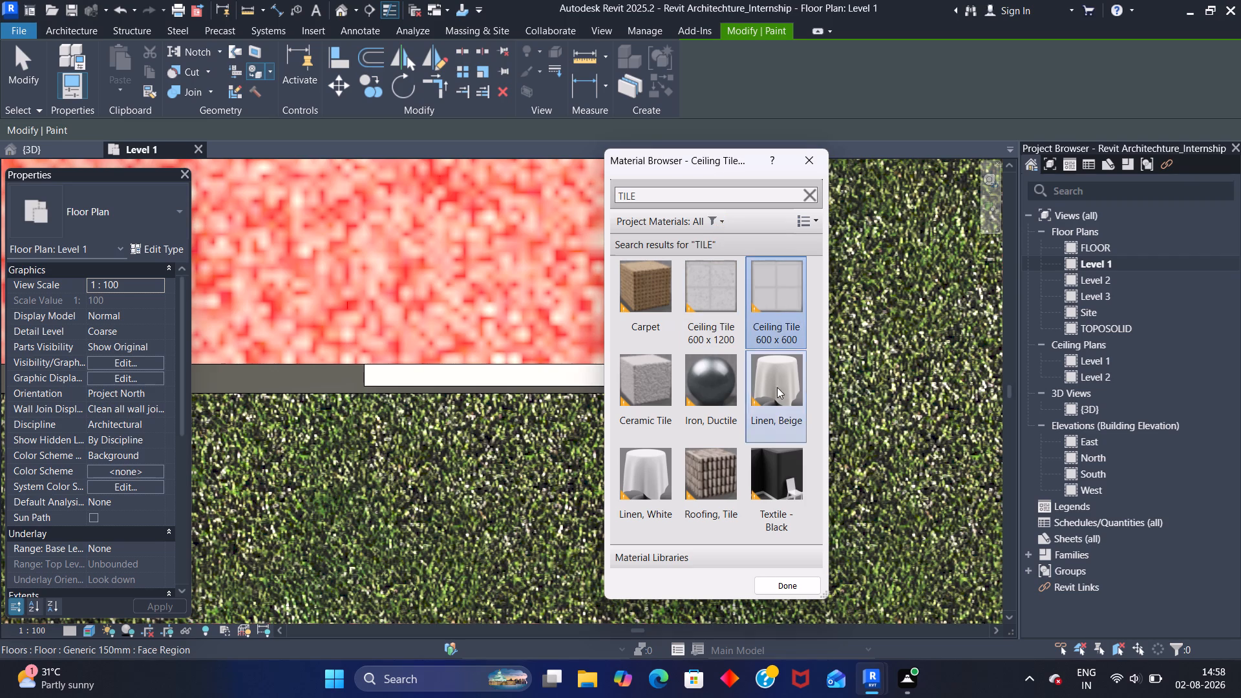
left_click(512, 302)
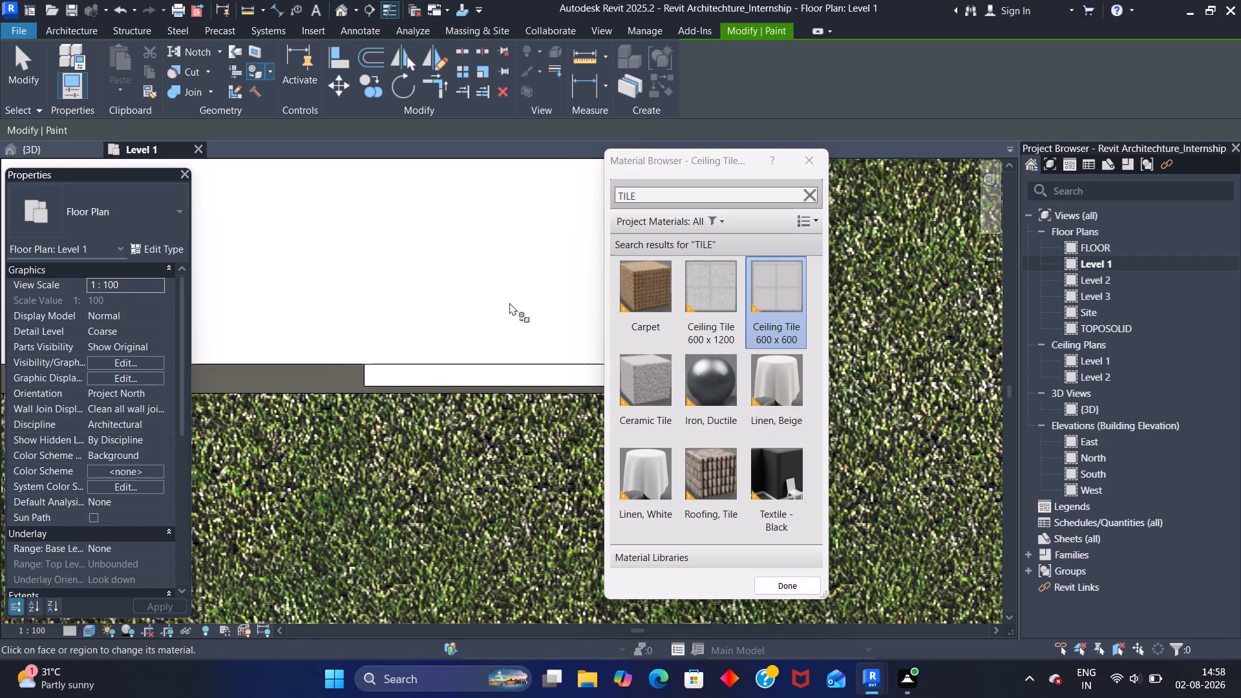
left_click(801, 593)
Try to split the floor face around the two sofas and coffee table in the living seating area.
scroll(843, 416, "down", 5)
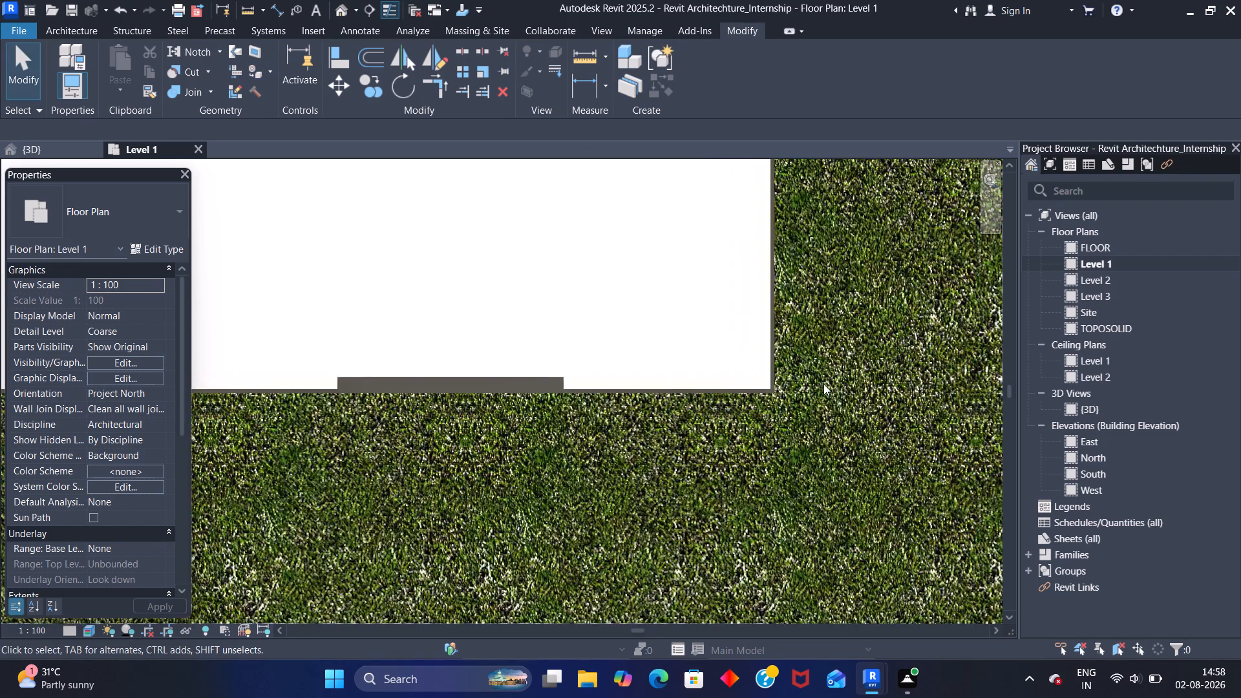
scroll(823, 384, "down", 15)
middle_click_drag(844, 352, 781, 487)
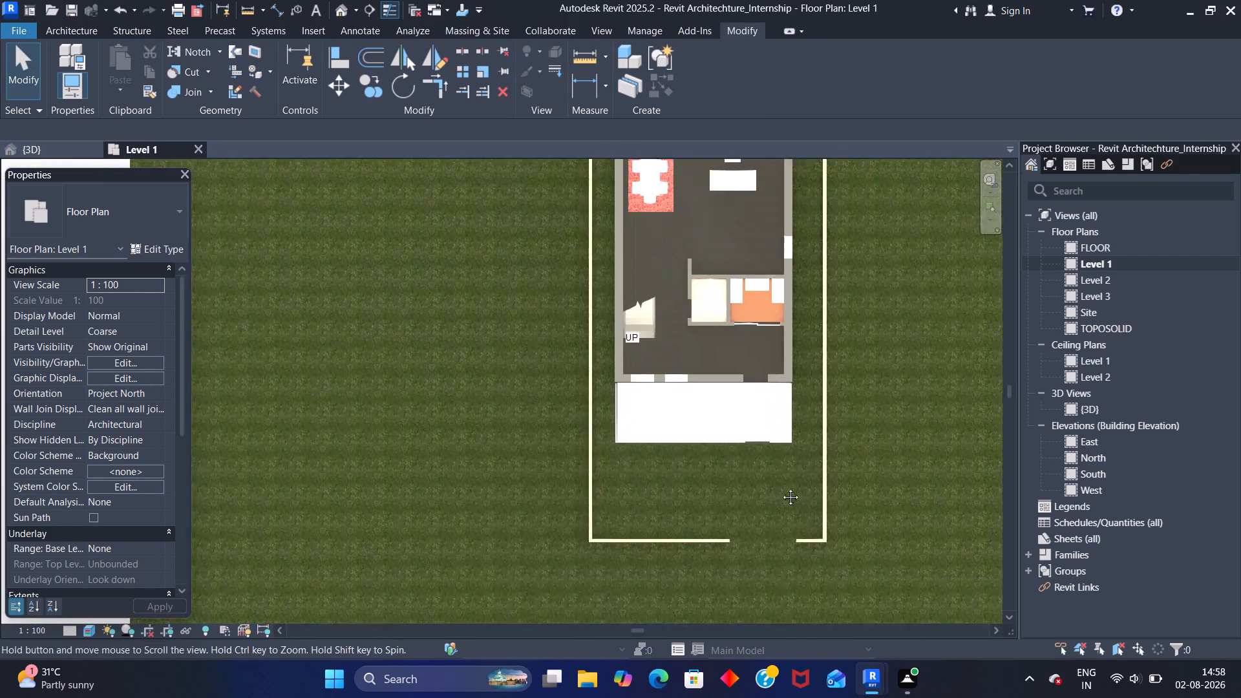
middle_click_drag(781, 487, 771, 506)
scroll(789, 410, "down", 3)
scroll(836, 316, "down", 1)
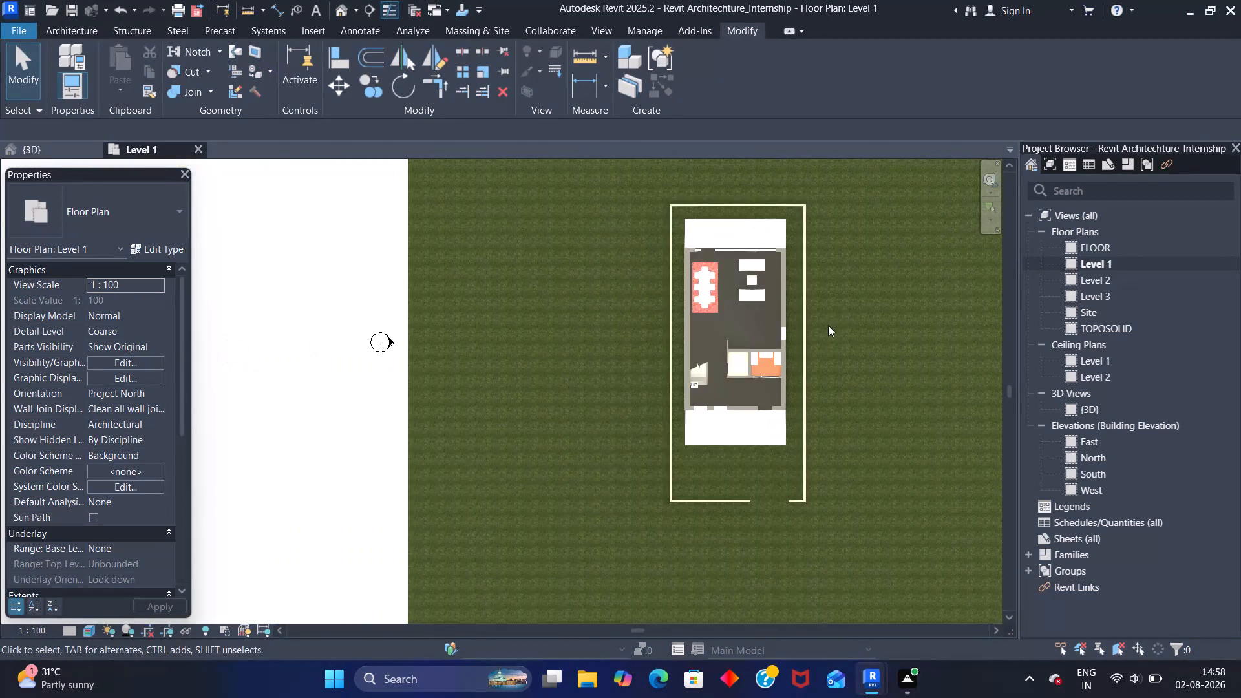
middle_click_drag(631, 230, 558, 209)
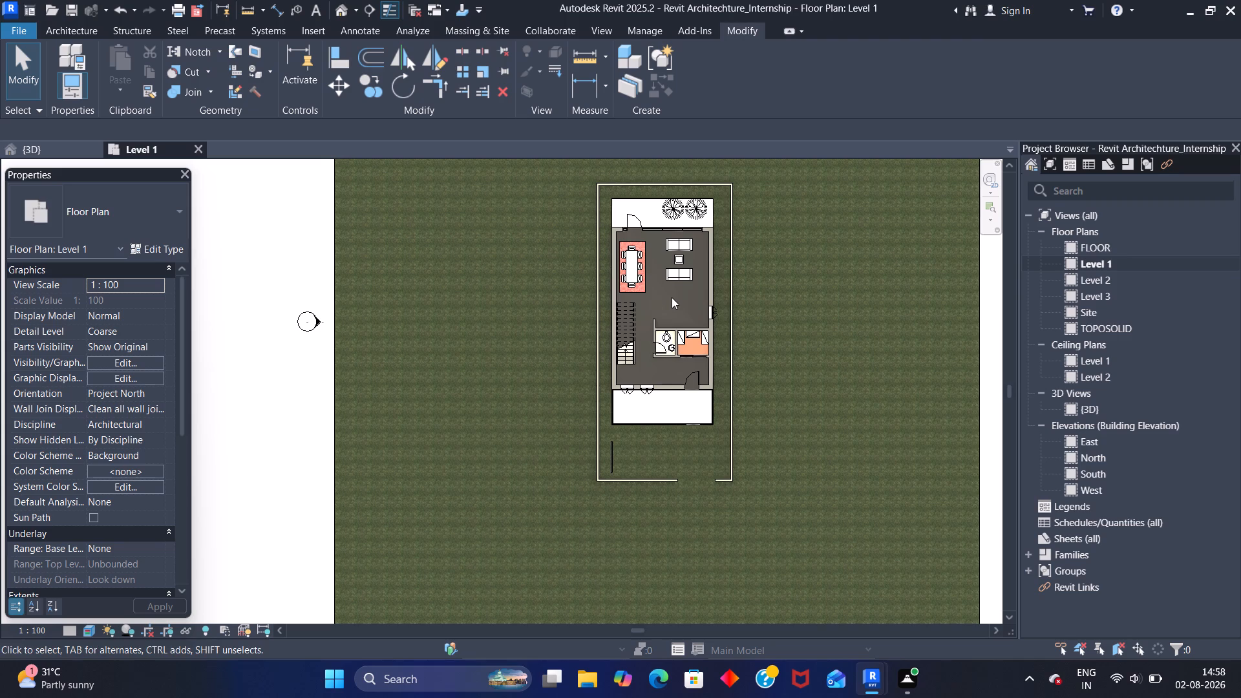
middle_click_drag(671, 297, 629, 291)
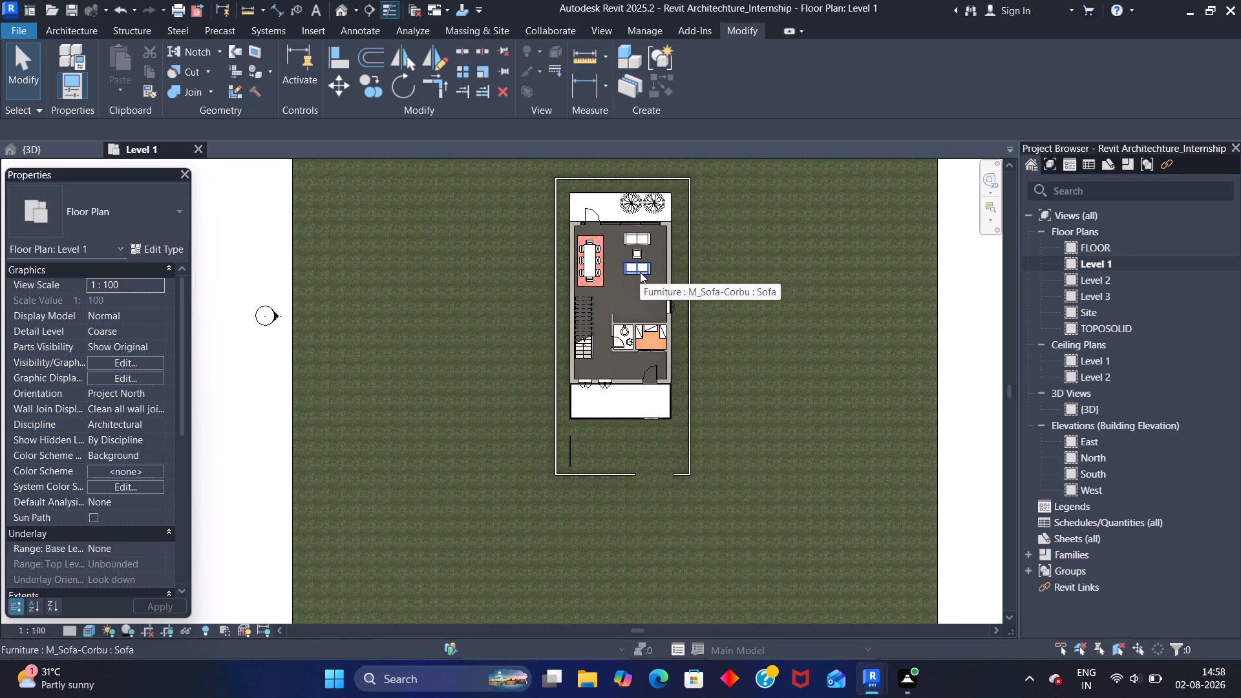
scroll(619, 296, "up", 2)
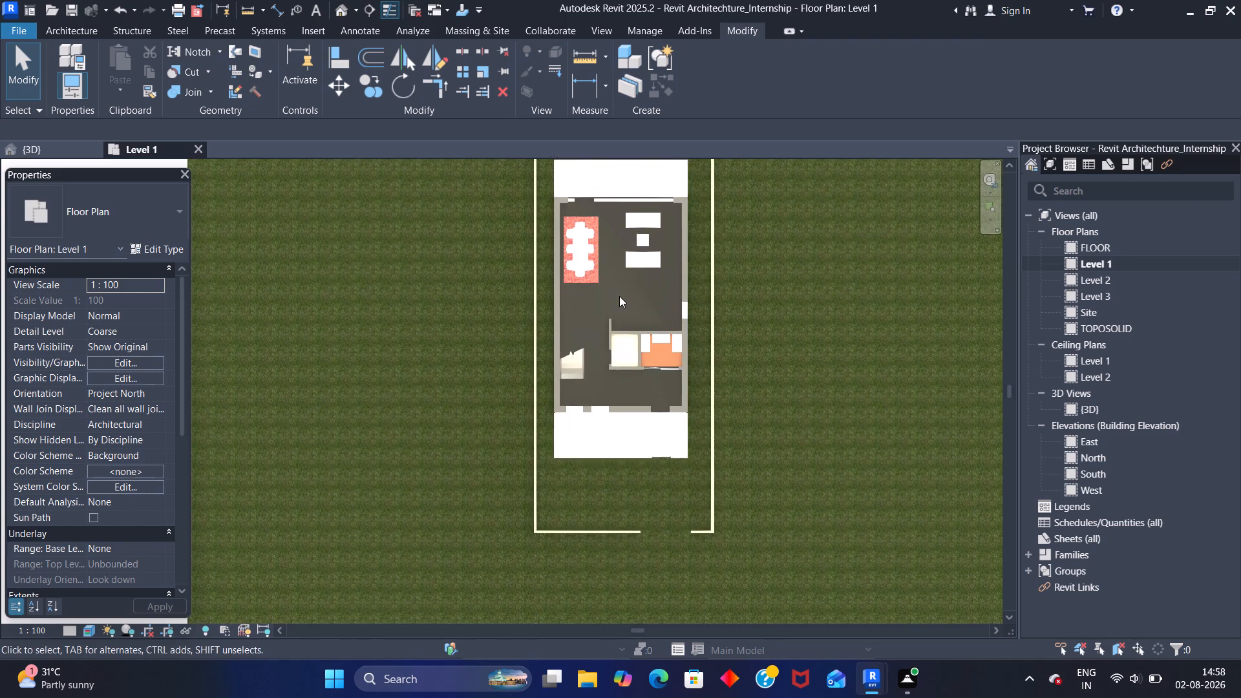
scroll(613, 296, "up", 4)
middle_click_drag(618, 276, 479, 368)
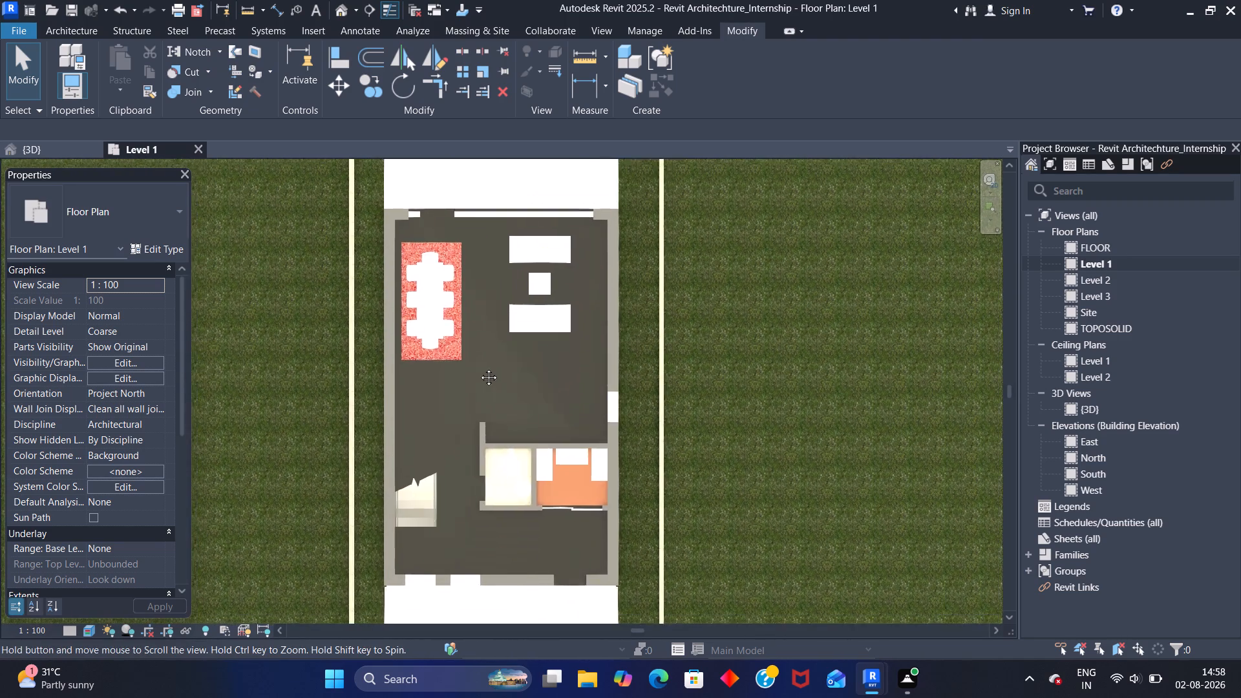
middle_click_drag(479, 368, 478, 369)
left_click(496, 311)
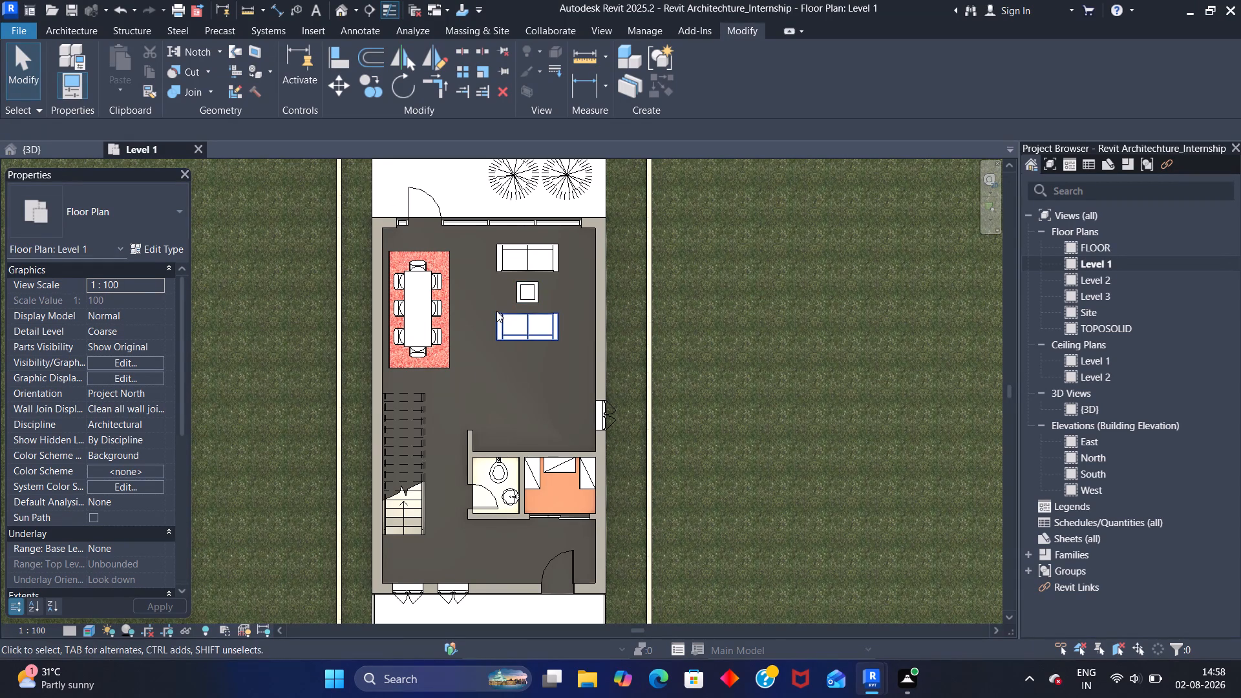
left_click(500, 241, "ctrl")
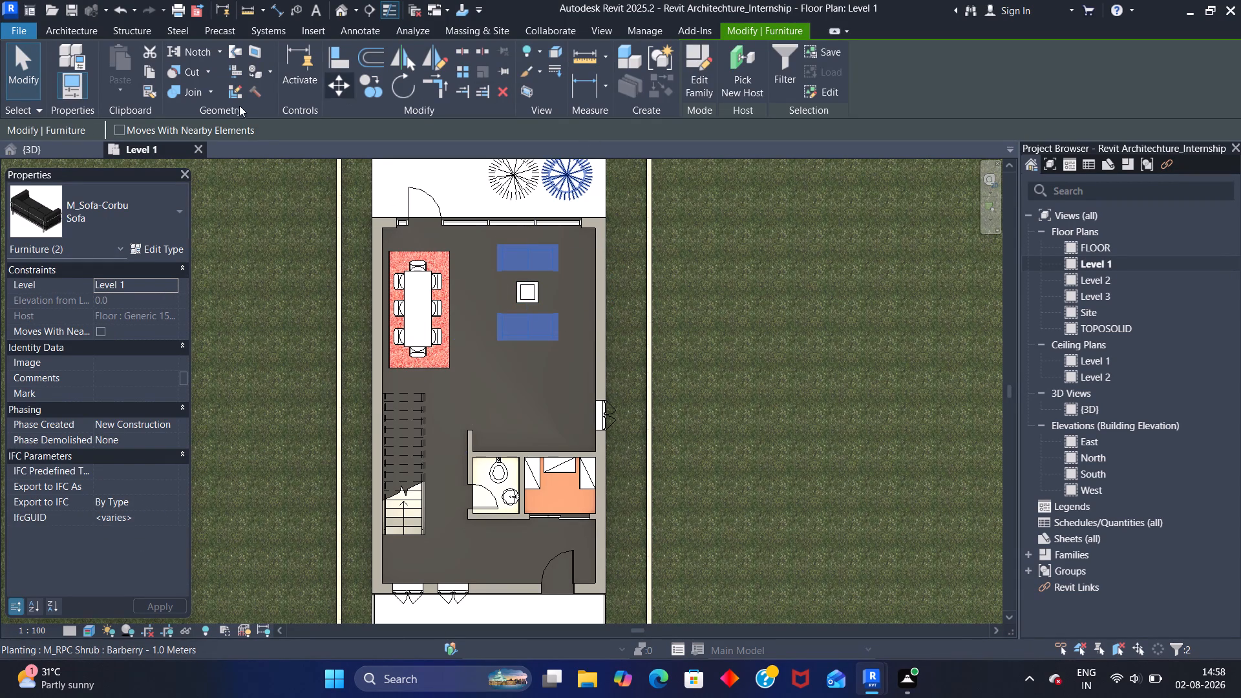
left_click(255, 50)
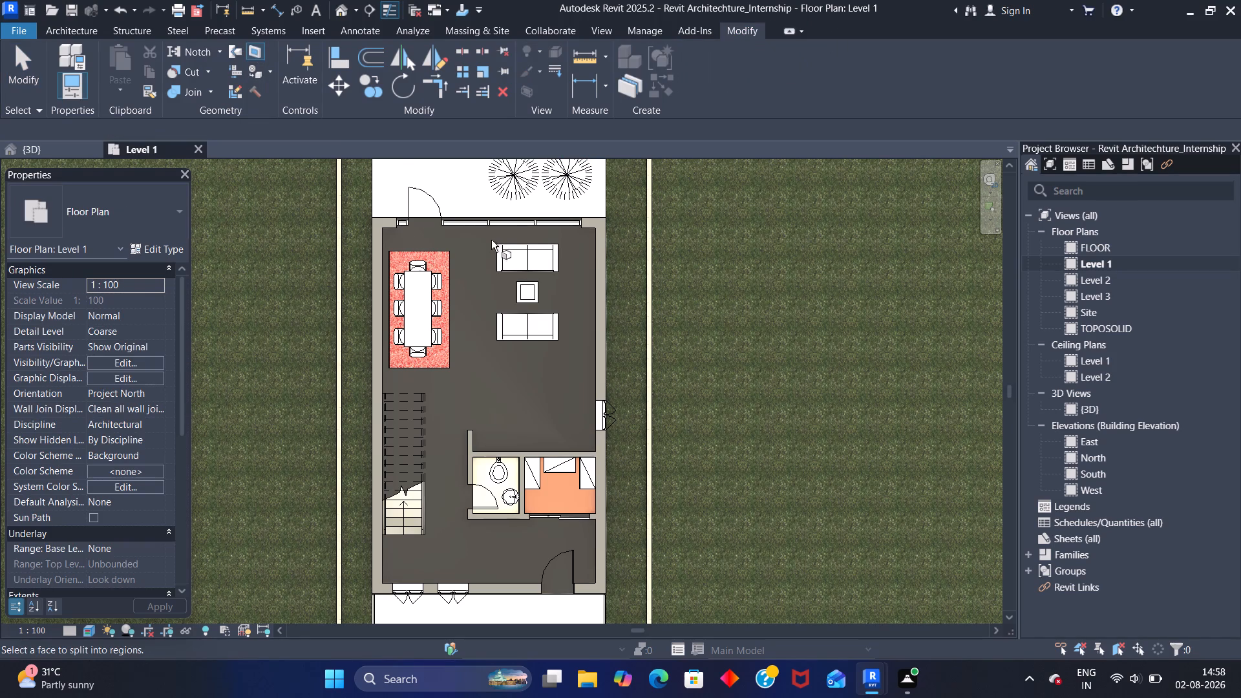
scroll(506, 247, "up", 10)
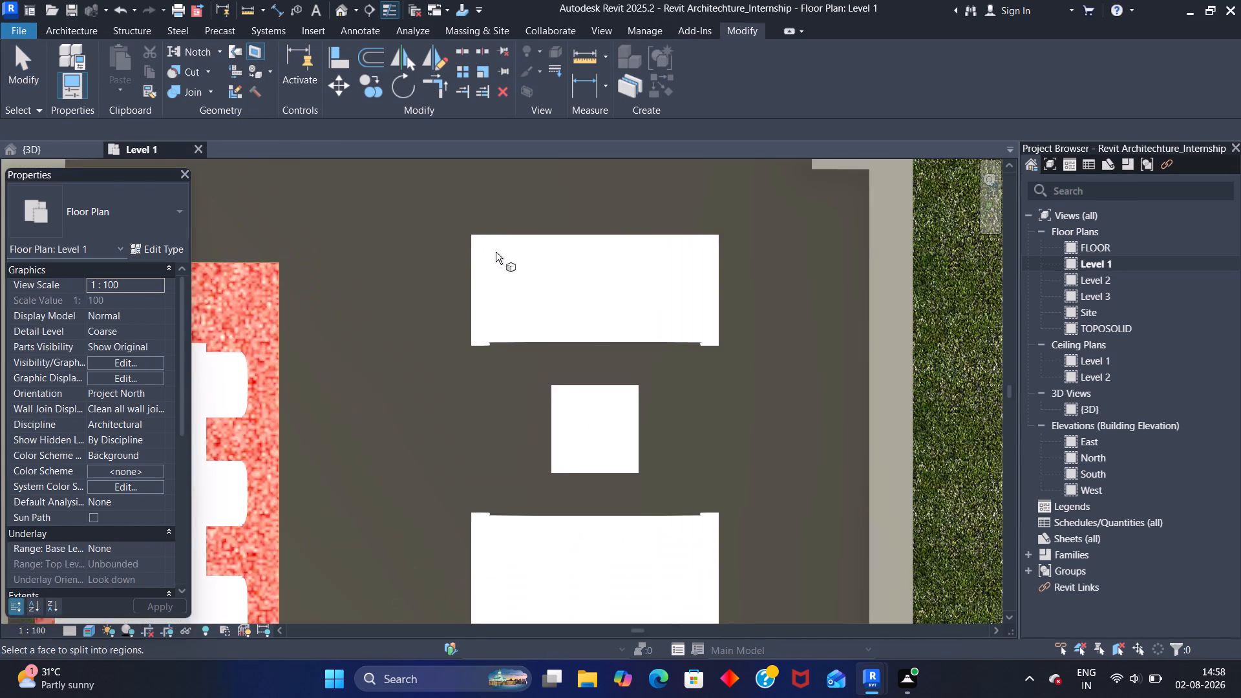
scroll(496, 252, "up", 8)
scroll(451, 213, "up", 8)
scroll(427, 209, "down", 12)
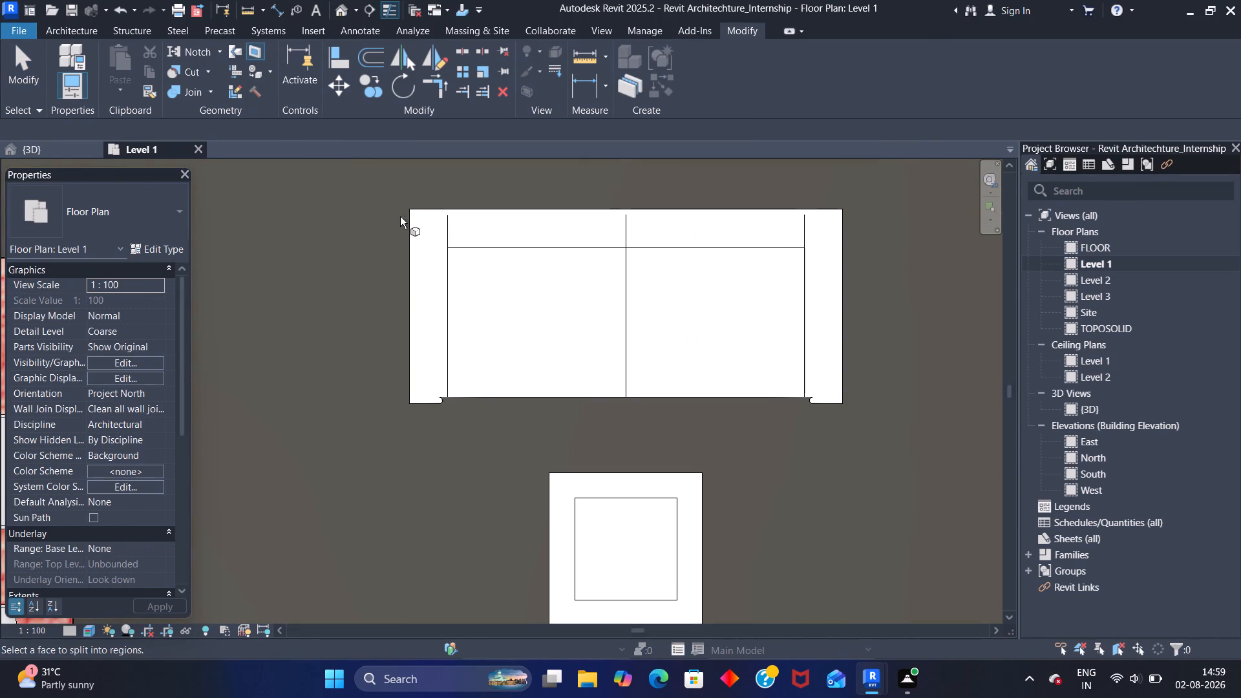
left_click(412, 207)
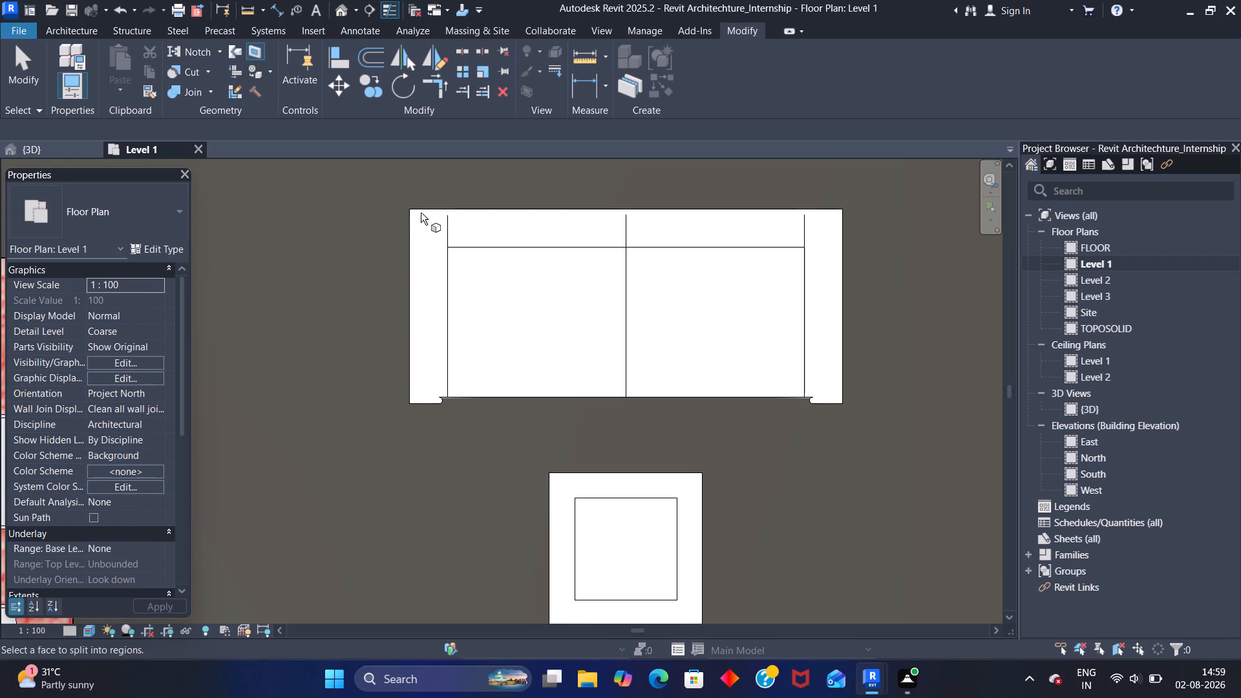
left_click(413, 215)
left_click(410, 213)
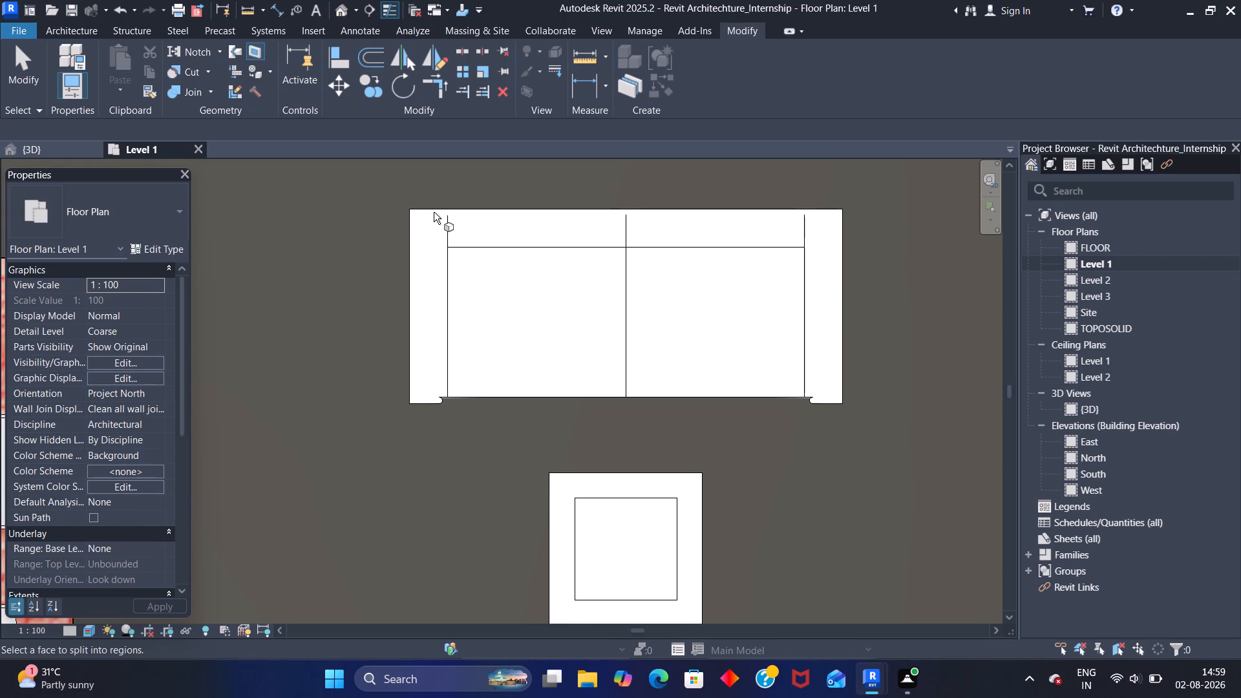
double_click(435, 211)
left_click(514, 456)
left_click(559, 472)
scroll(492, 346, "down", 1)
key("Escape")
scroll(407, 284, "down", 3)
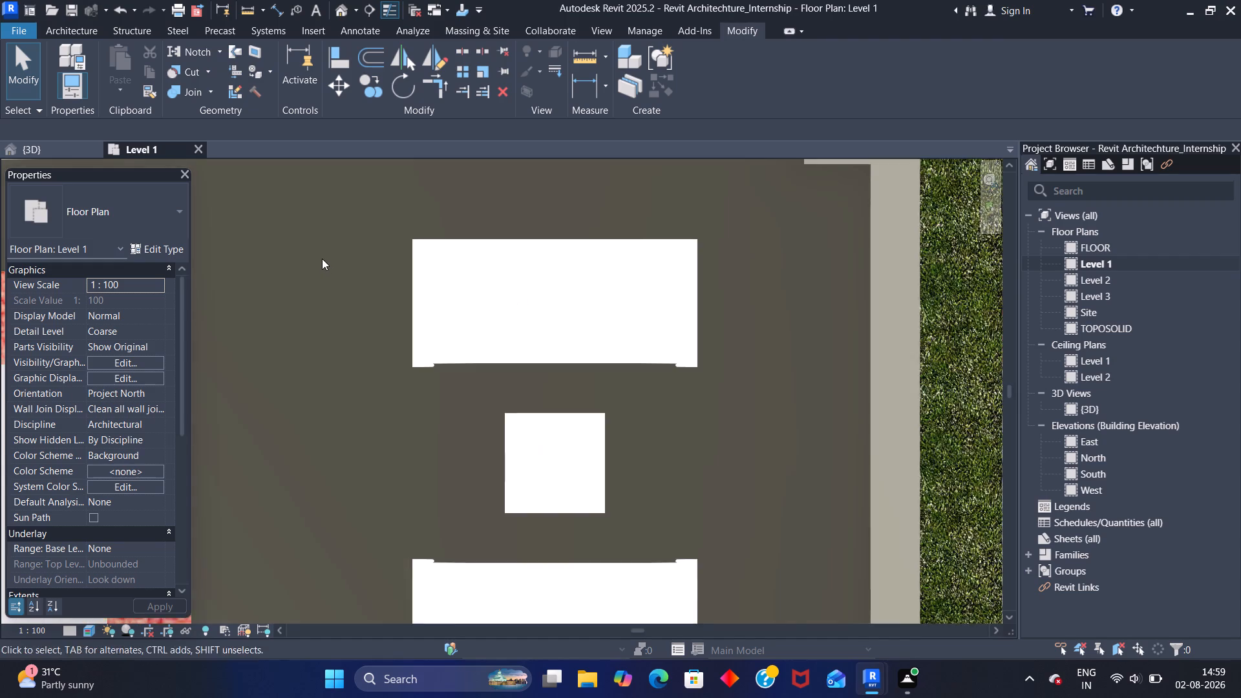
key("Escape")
Split the floor face in the small cabinet room with a rectangular boundary just inside its walls.
scroll(322, 259, "down", 10)
middle_click_drag(315, 300, 413, 243)
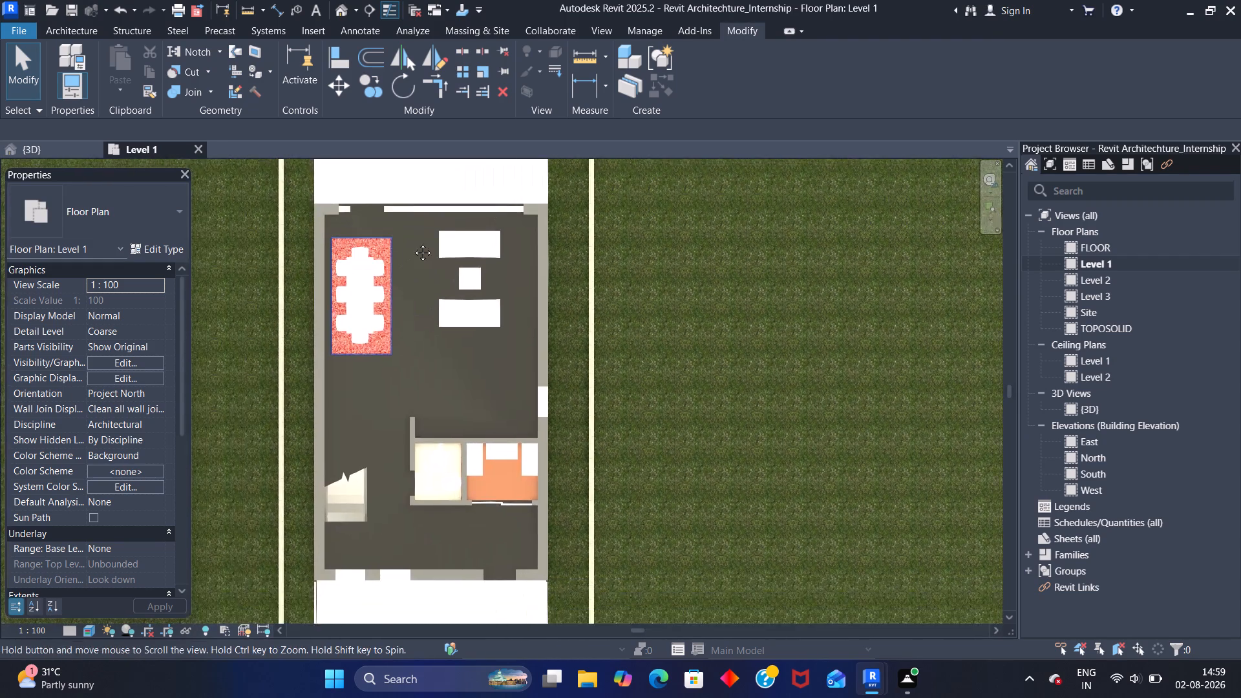
middle_click_drag(413, 243, 419, 254)
middle_click_drag(529, 486, 505, 416)
scroll(475, 407, "up", 3)
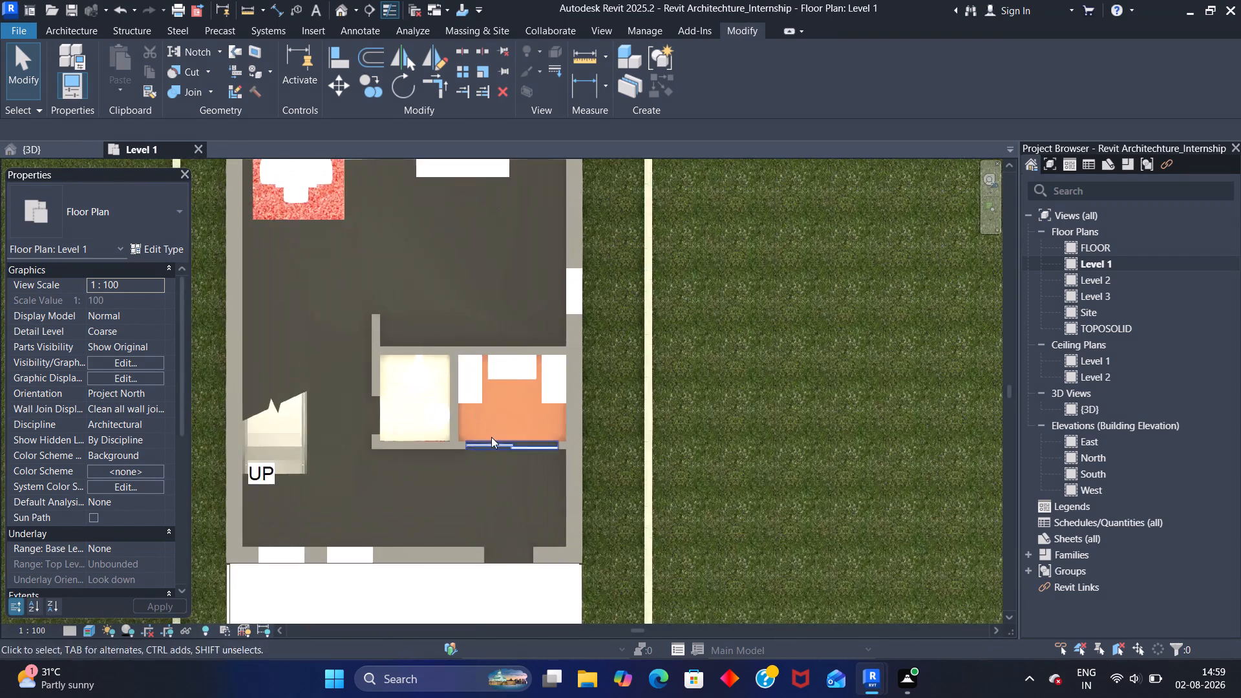
scroll(491, 437, "up", 13)
scroll(499, 403, "down", 4)
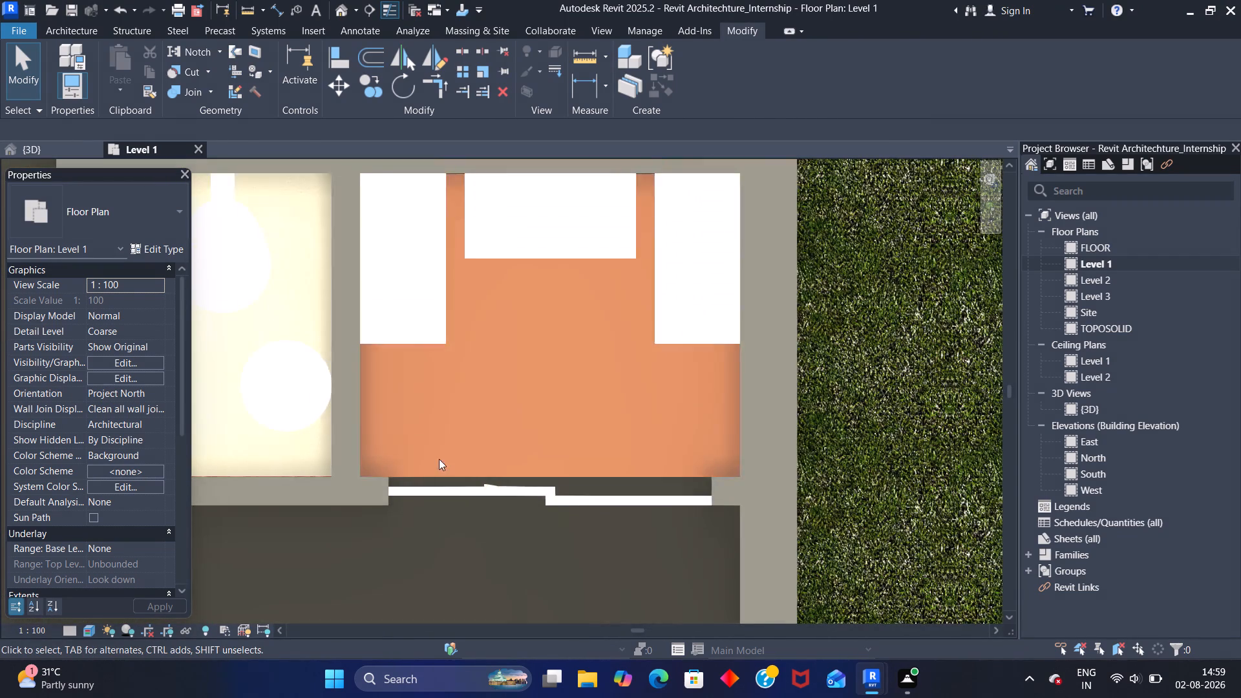
scroll(463, 453, "down", 5)
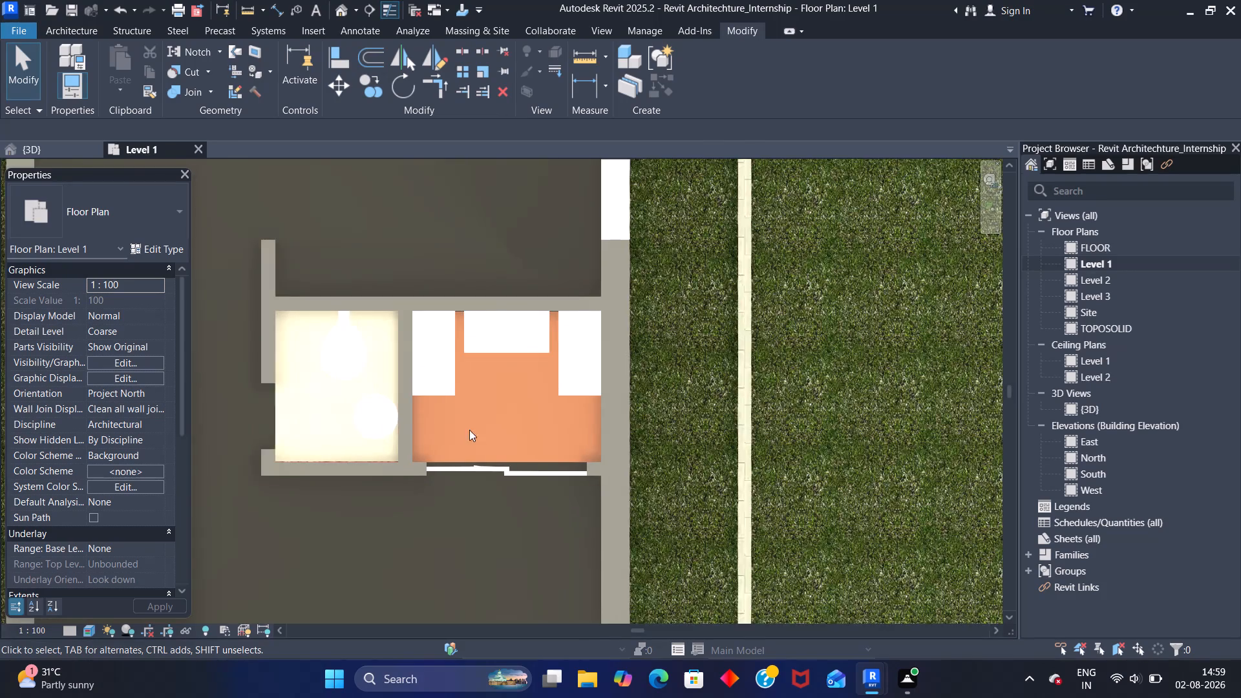
scroll(469, 430, "down", 5)
scroll(482, 421, "up", 6)
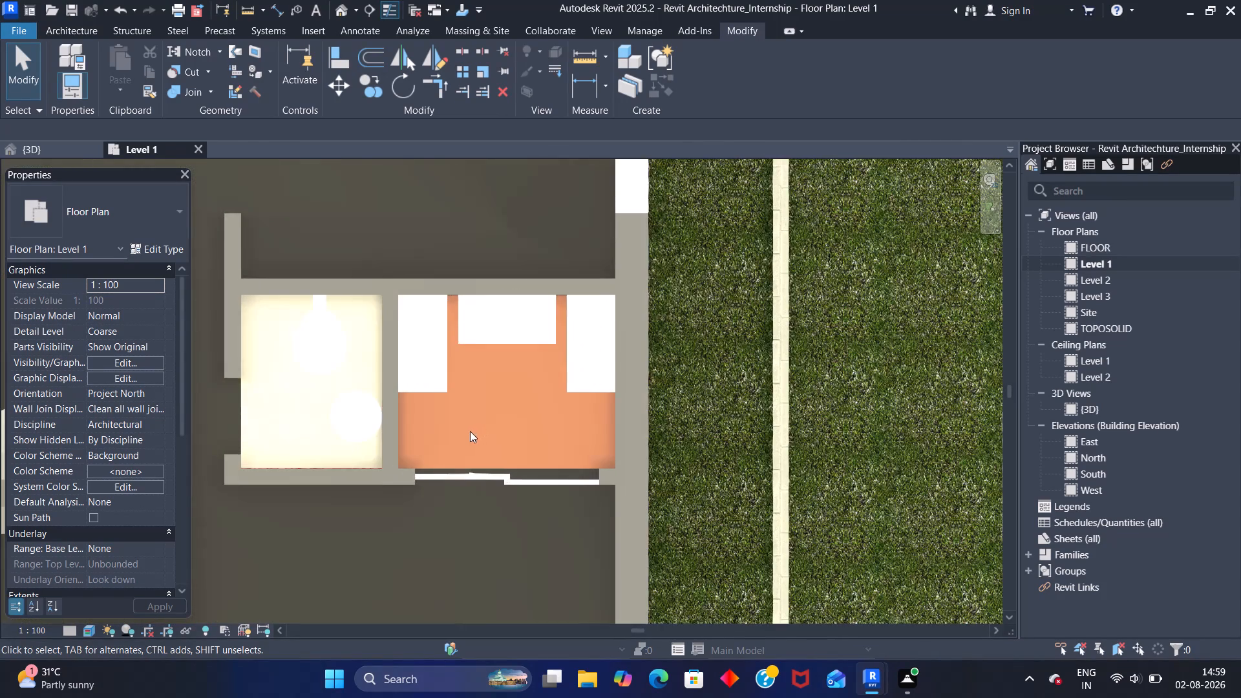
scroll(470, 431, "up", 6)
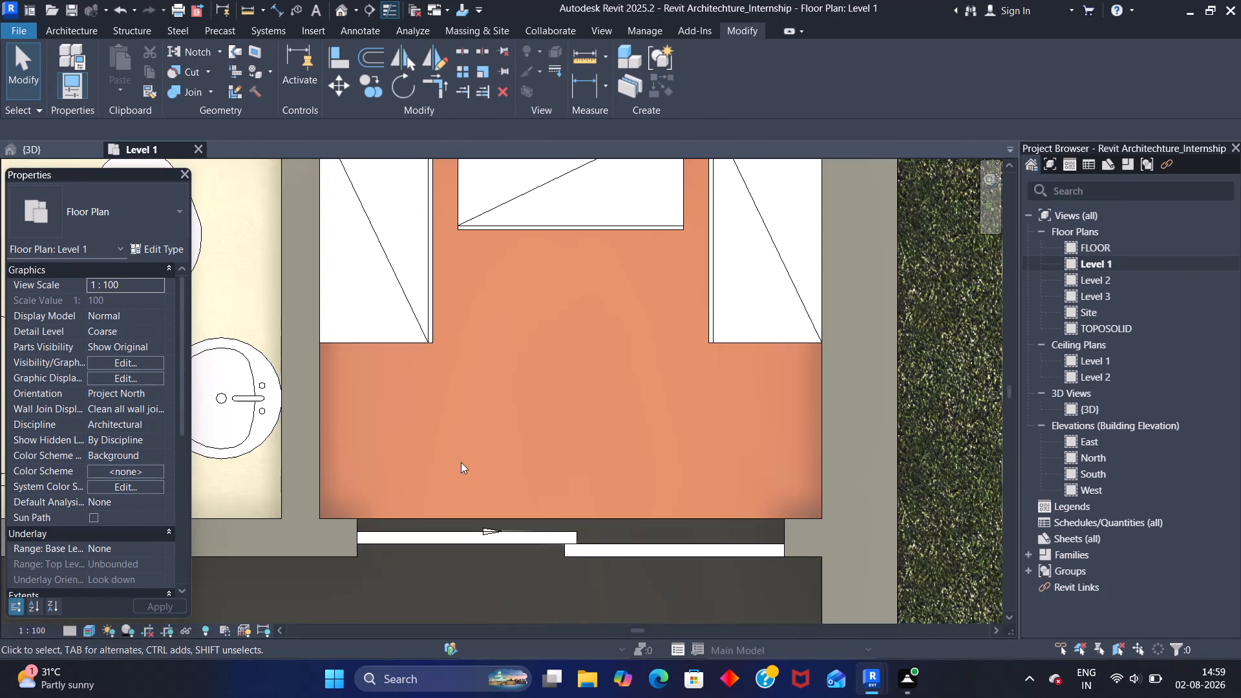
left_click(260, 58)
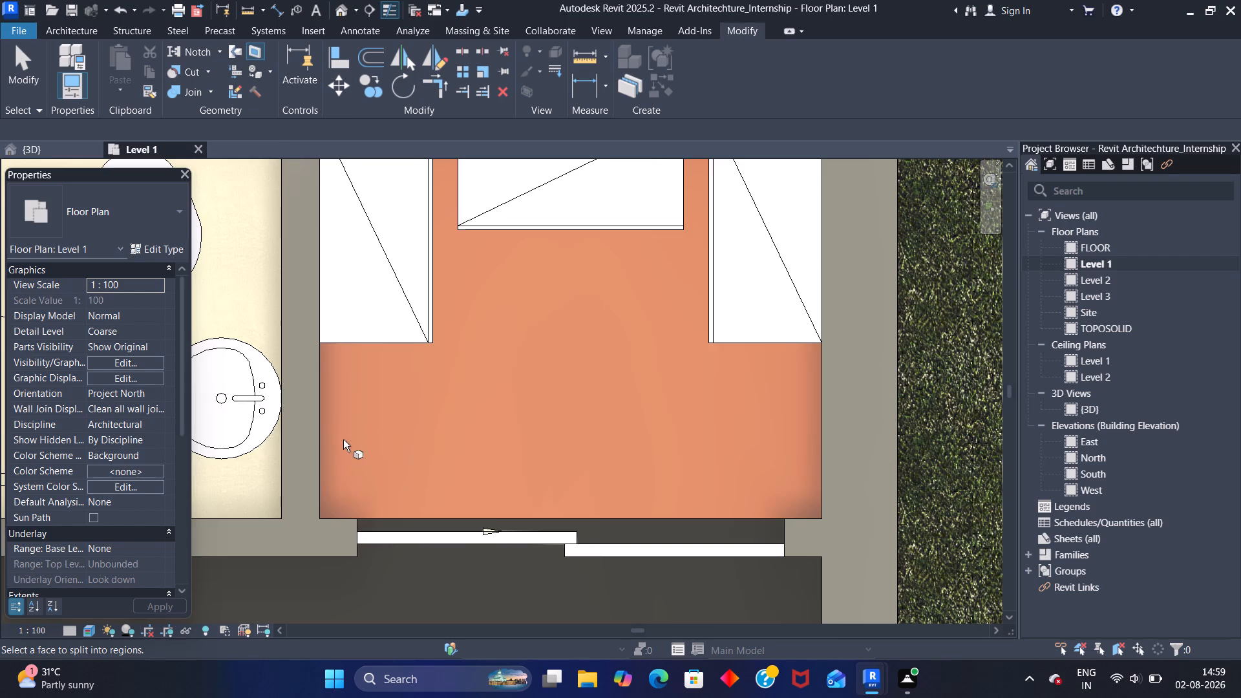
scroll(354, 430, "down", 6)
middle_click_drag(412, 382, 421, 408)
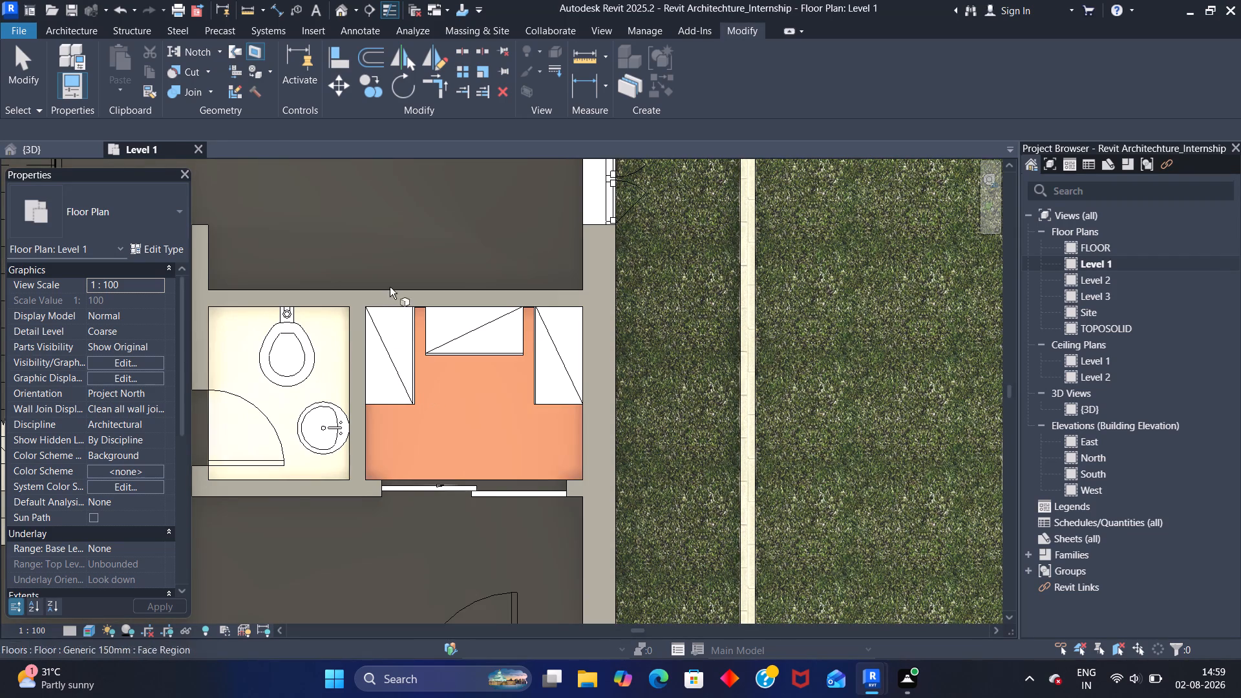
scroll(471, 461, "down", 7)
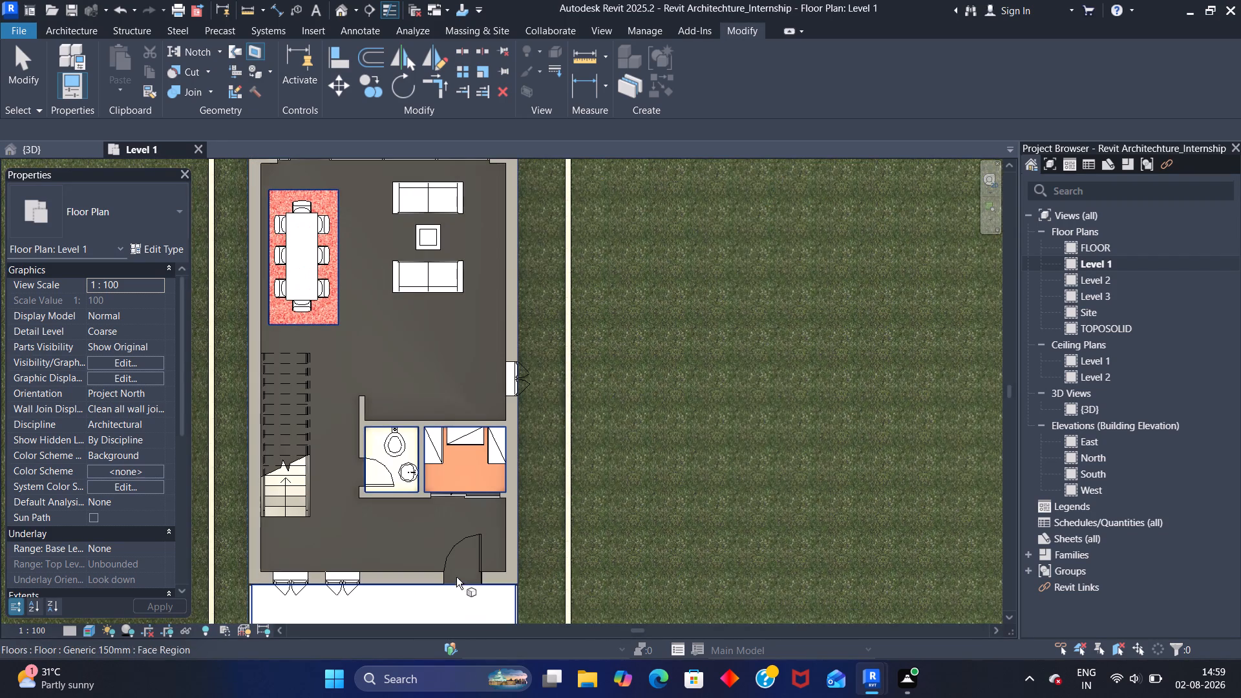
left_click_drag(454, 577, 452, 571)
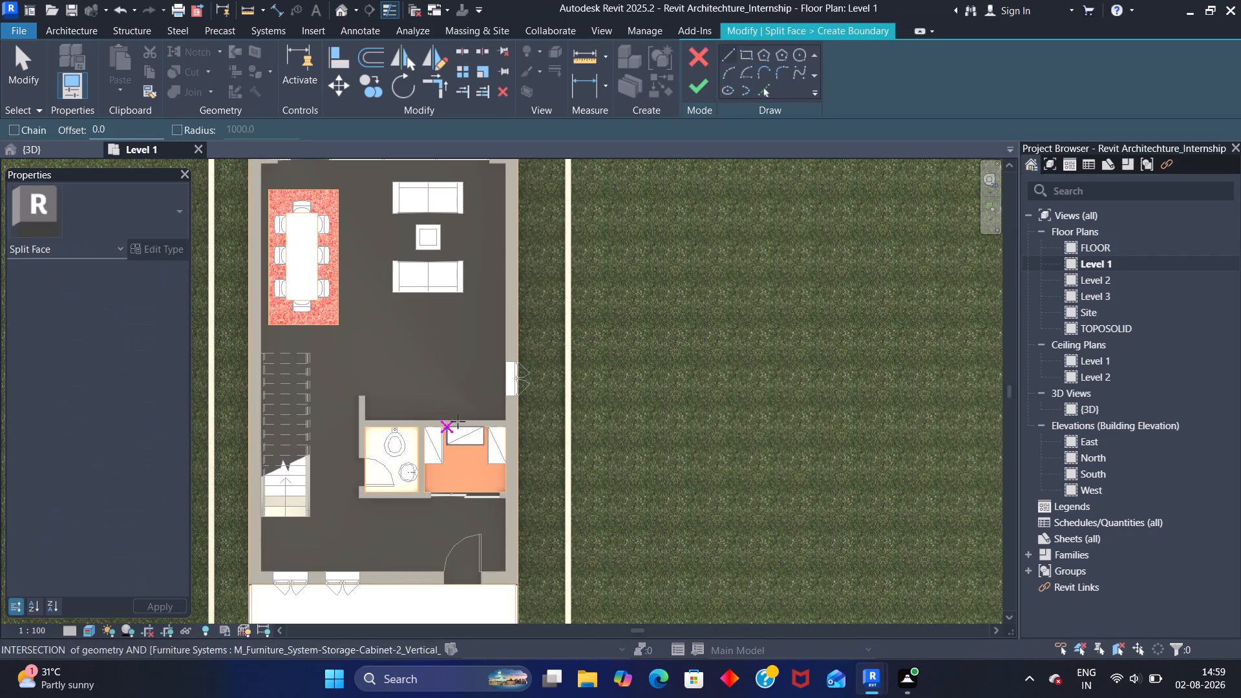
scroll(420, 410, "down", 1)
scroll(420, 441, "up", 14)
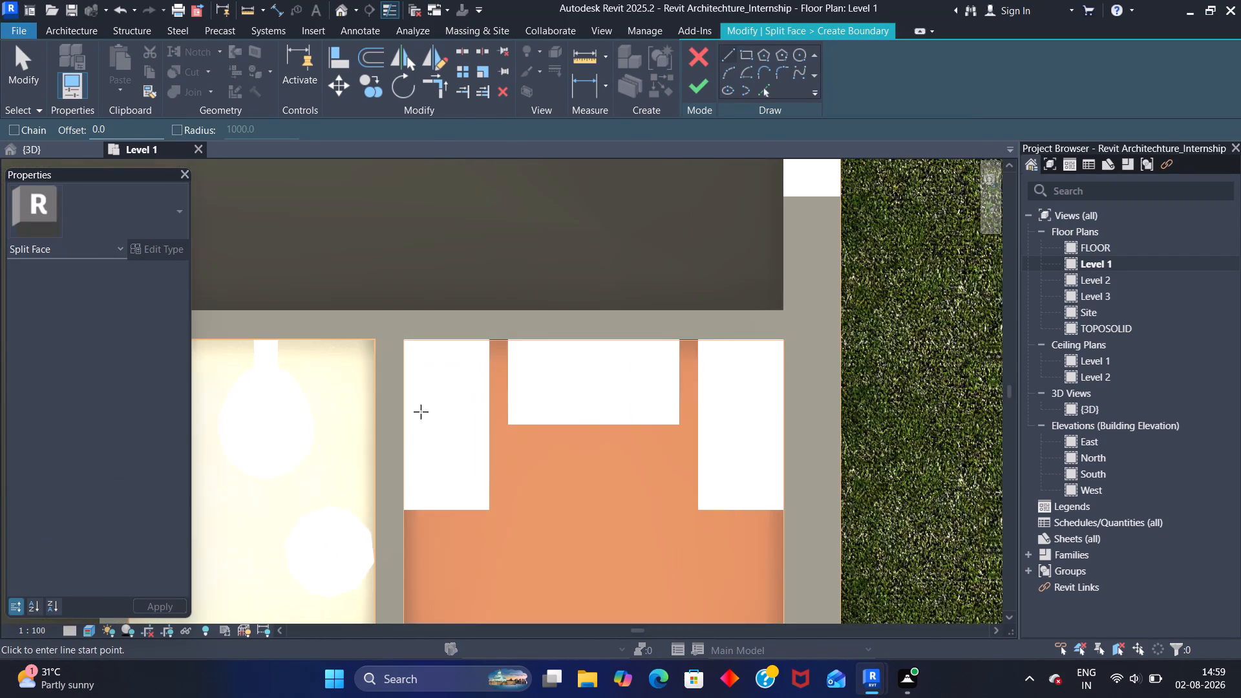
scroll(430, 335, "up", 12)
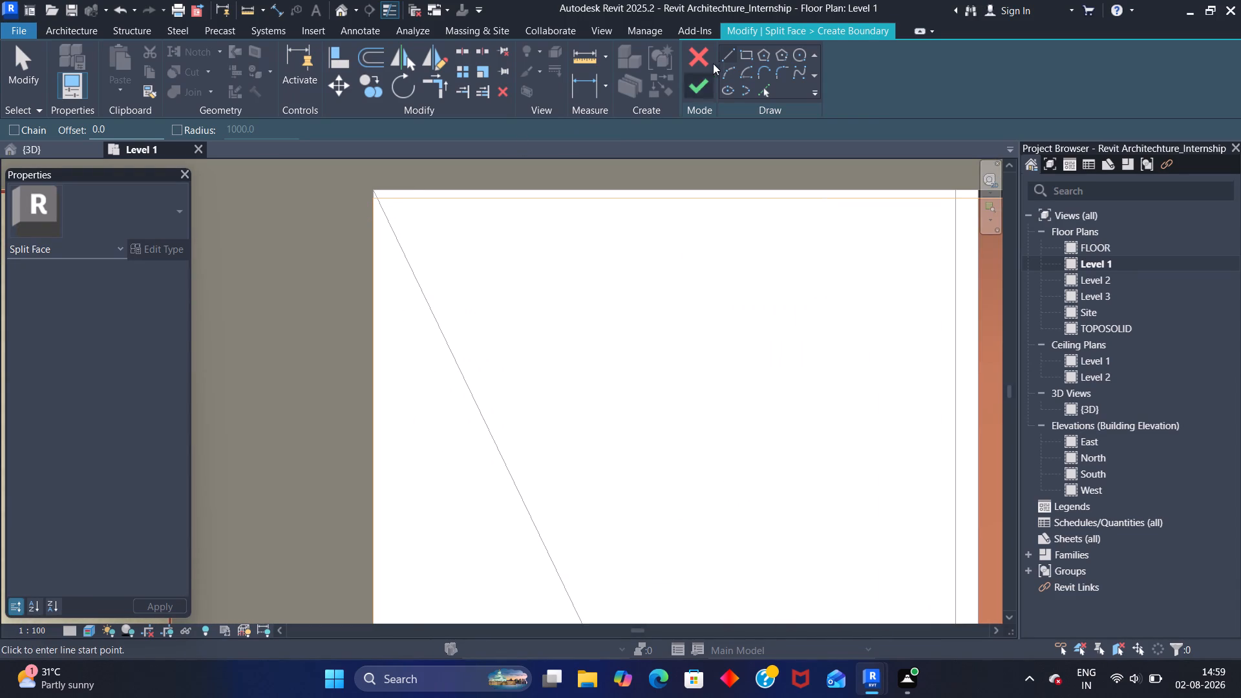
left_click(747, 51)
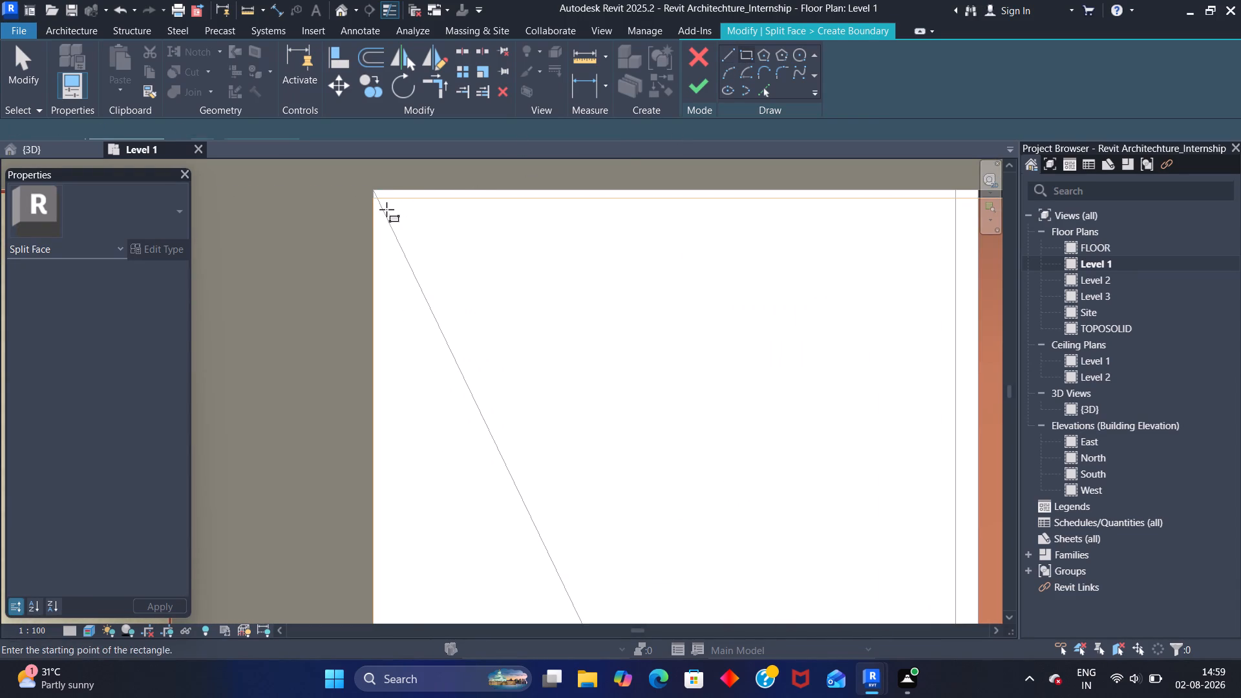
left_click(383, 208)
scroll(618, 347, "down", 4)
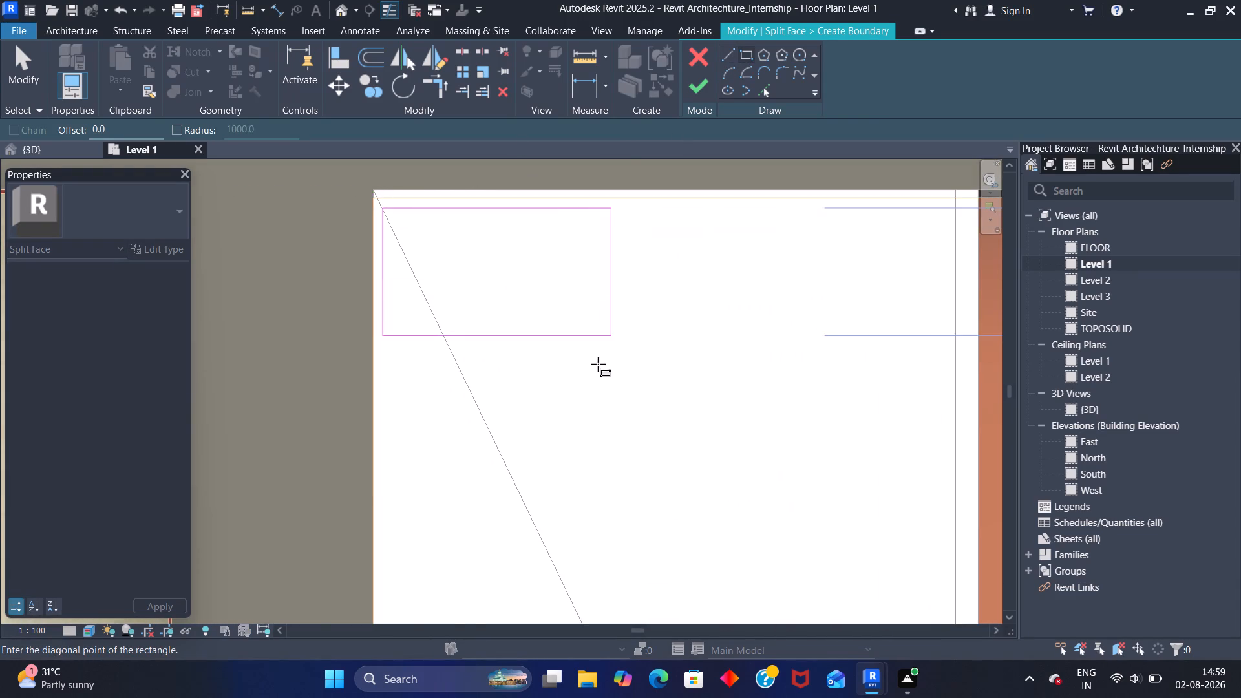
scroll(598, 364, "down", 16)
middle_click_drag(732, 459, 617, 315)
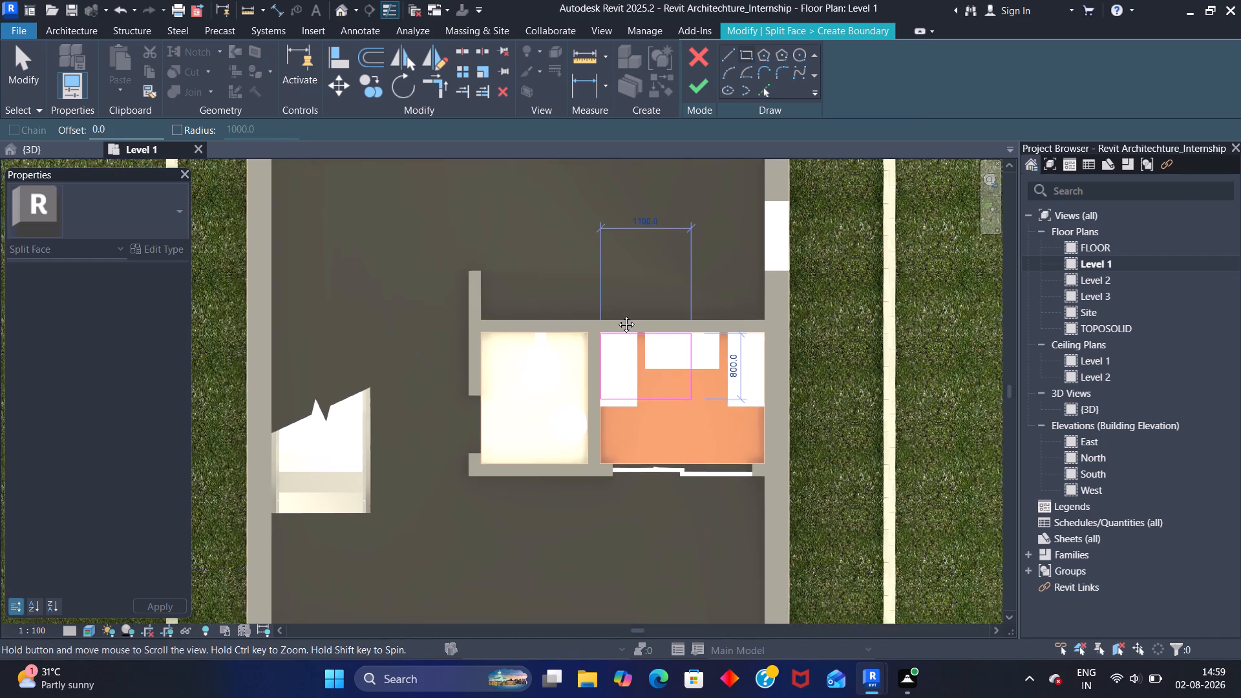
middle_click_drag(617, 315, 562, 249)
scroll(620, 295, "up", 15)
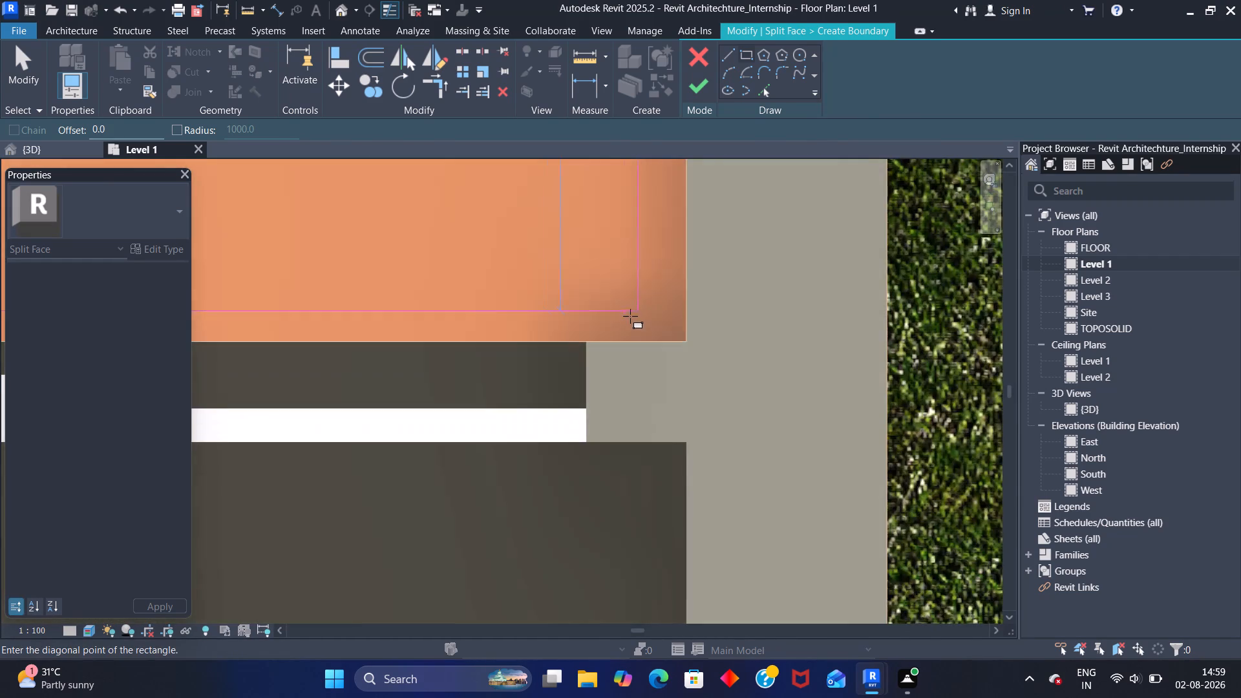
scroll(630, 313, "up", 9)
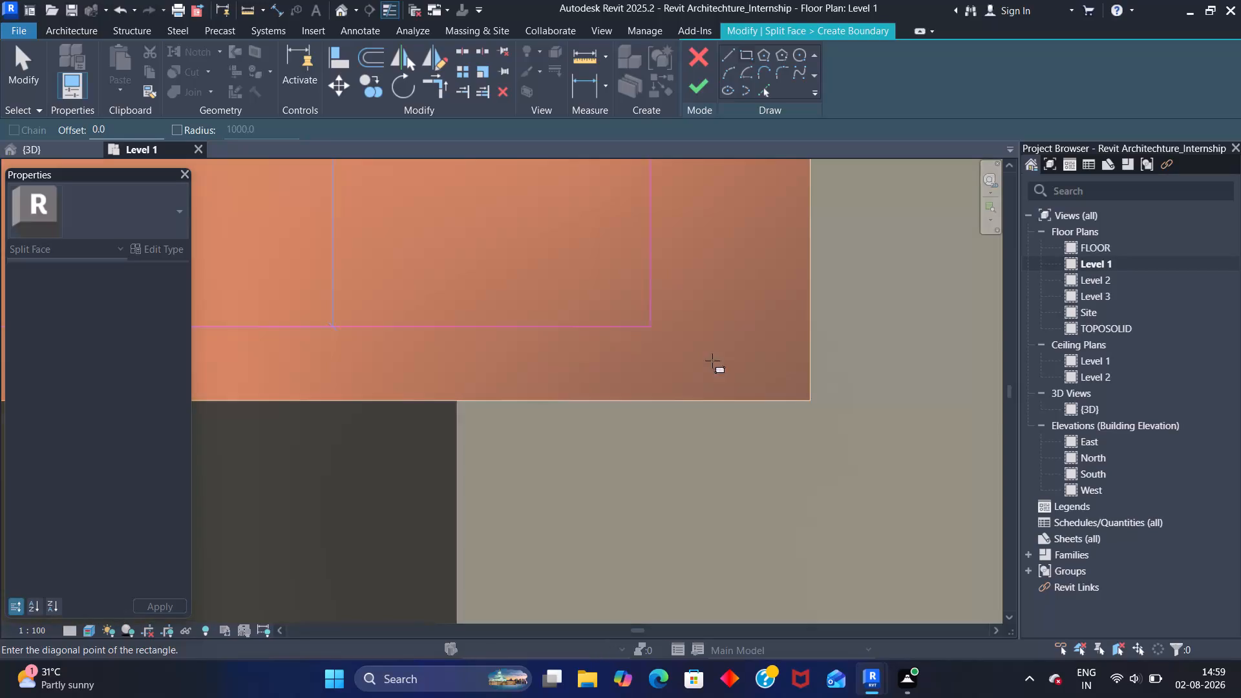
left_click(795, 386)
scroll(701, 315, "down", 1)
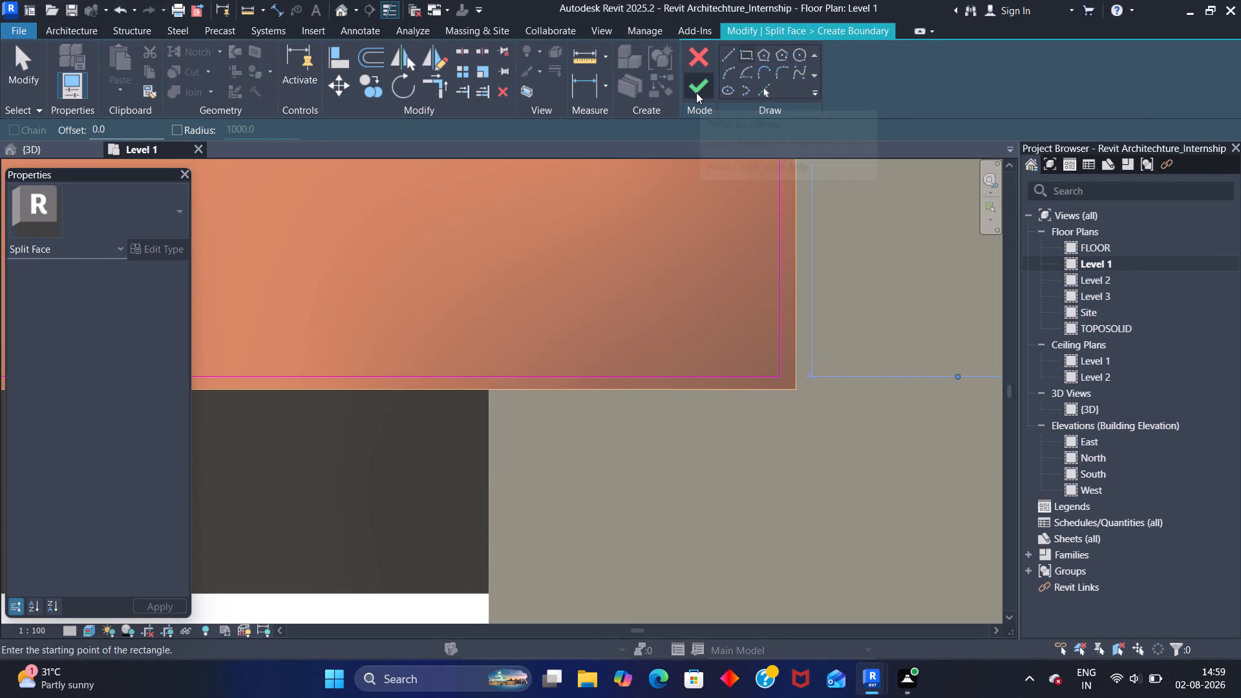
left_click(696, 92)
scroll(501, 271, "down", 7)
scroll(452, 227, "down", 4)
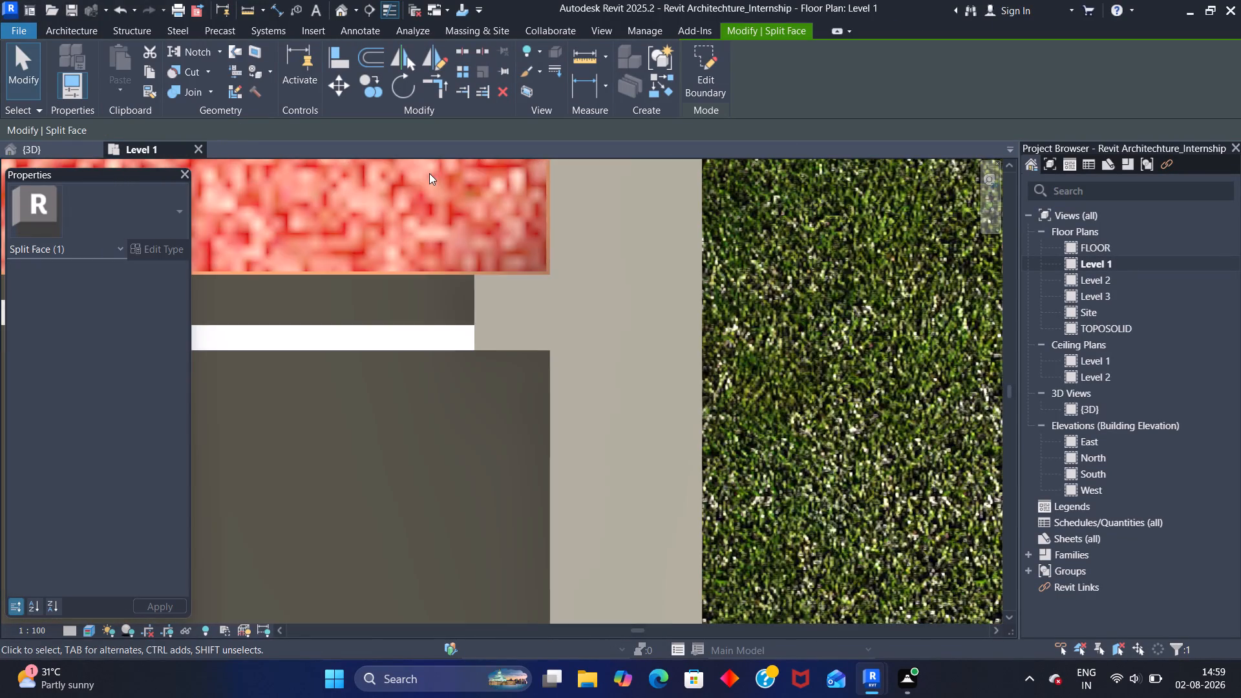
middle_click_drag(418, 179, 507, 386)
scroll(488, 342, "down", 12)
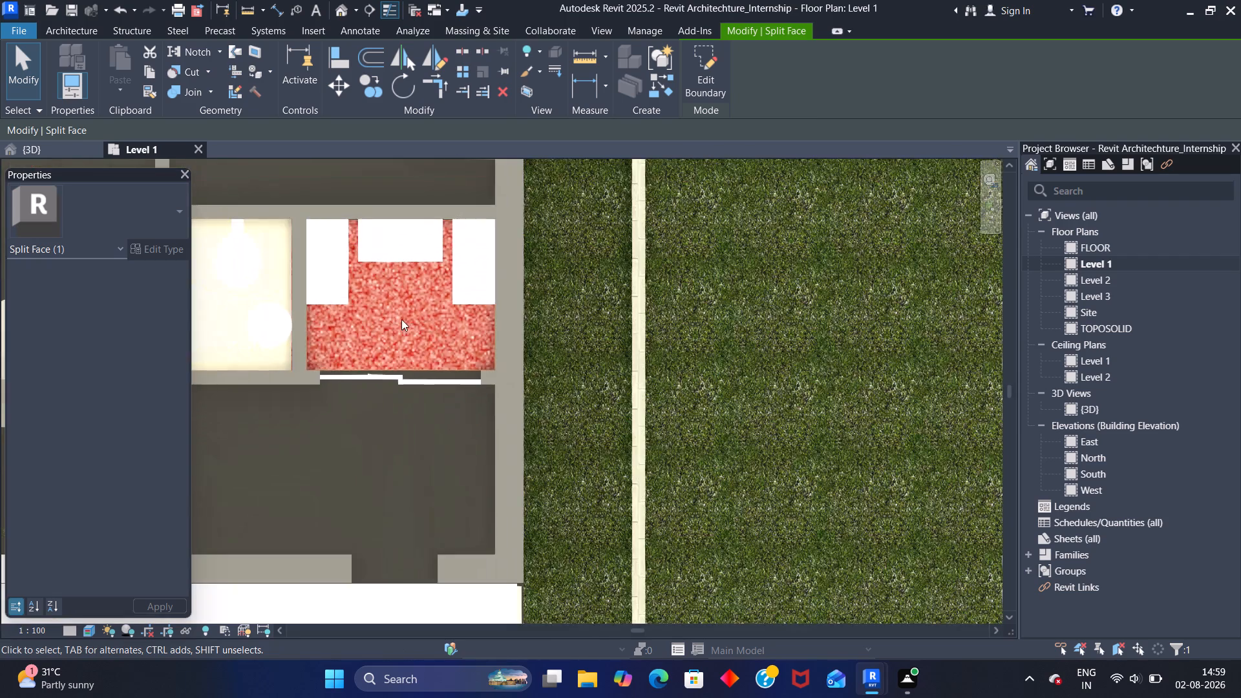
scroll(401, 319, "down", 5)
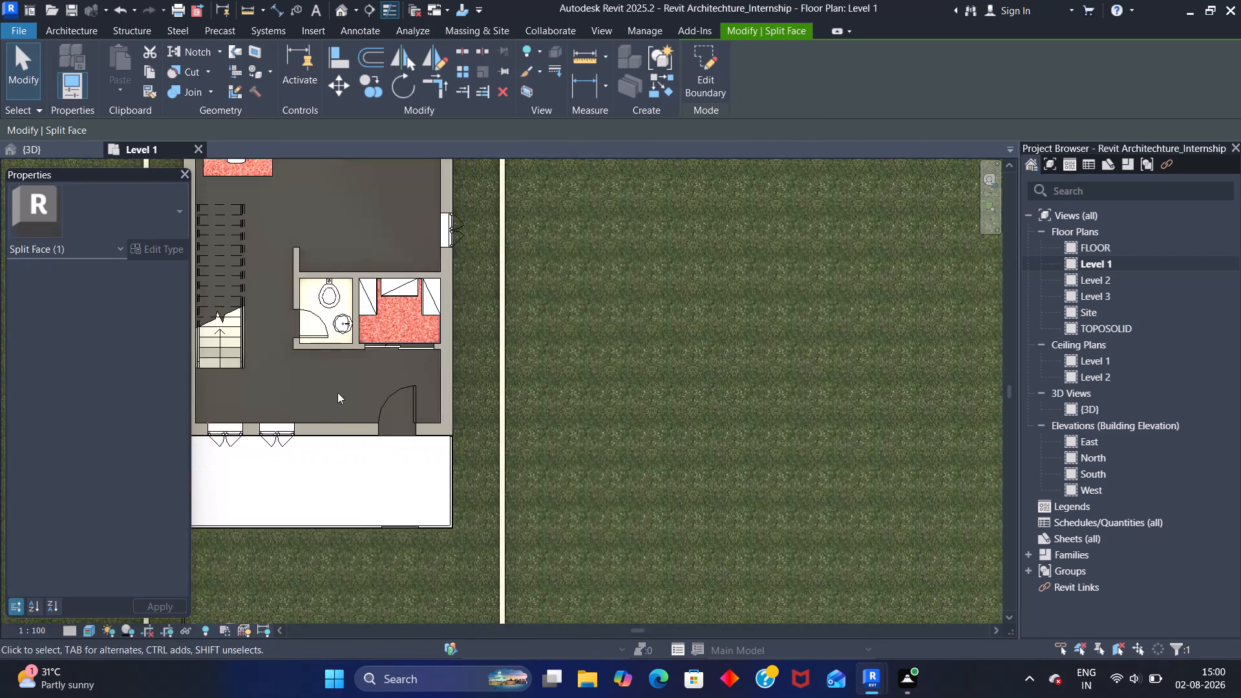
scroll(337, 392, "down", 4)
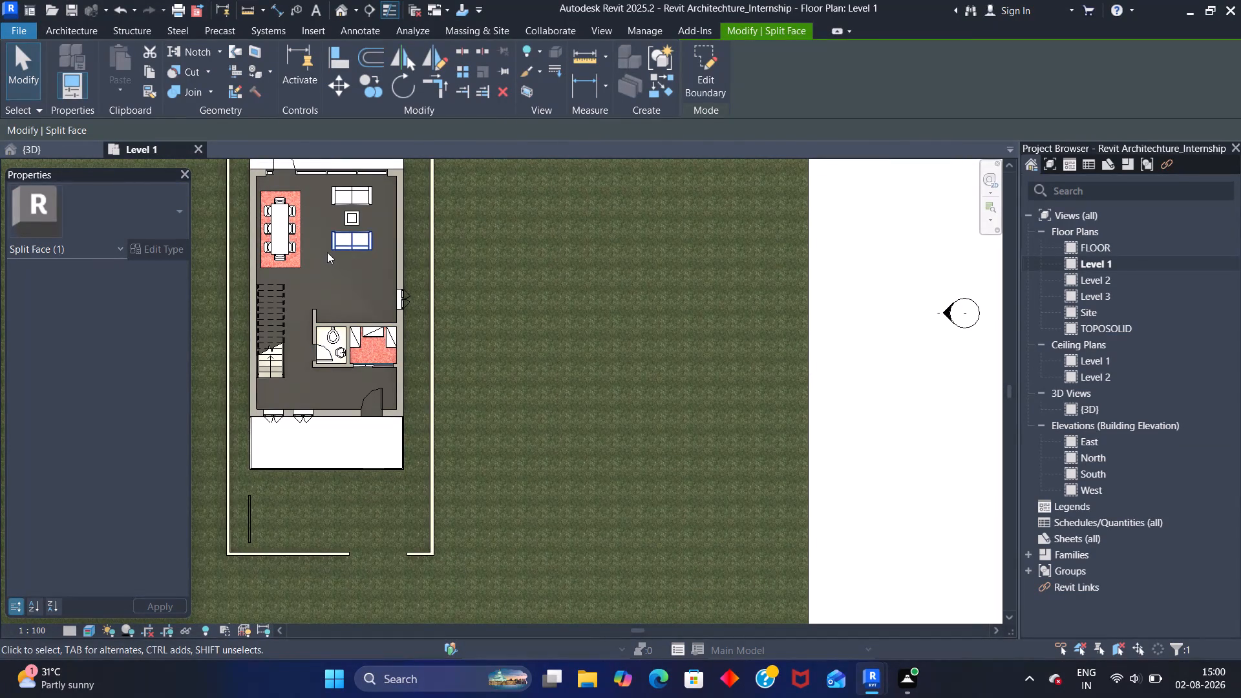
key("Escape")
Split the floor face around the two sofas and coffee table with a rectangle of about 2300 by 3400 mm.
scroll(339, 274, "down", 1)
middle_click_drag(335, 273, 401, 260)
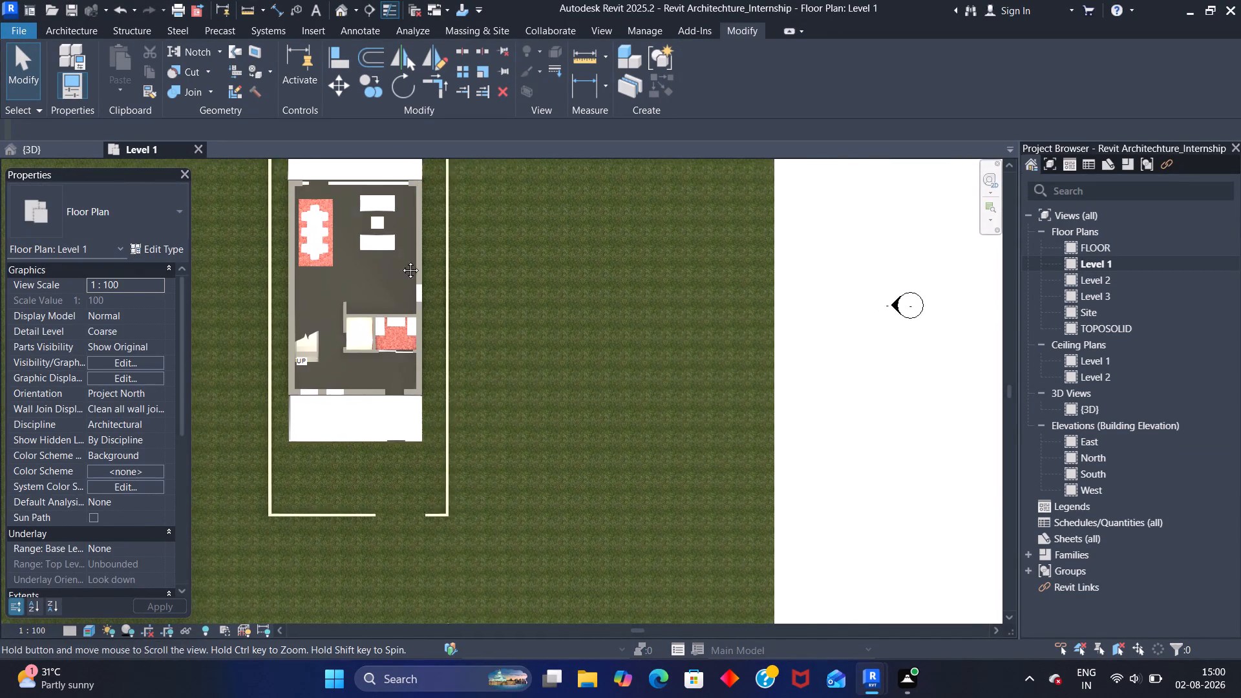
middle_click_drag(401, 260, 447, 270)
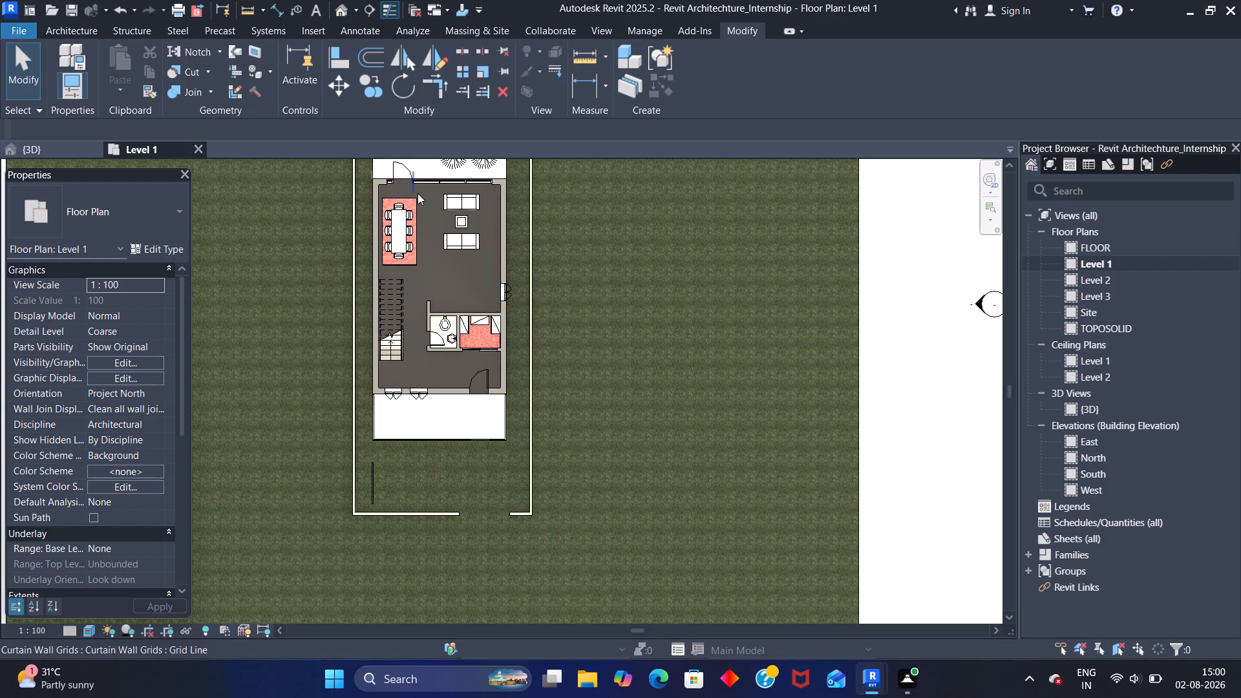
left_click(255, 54)
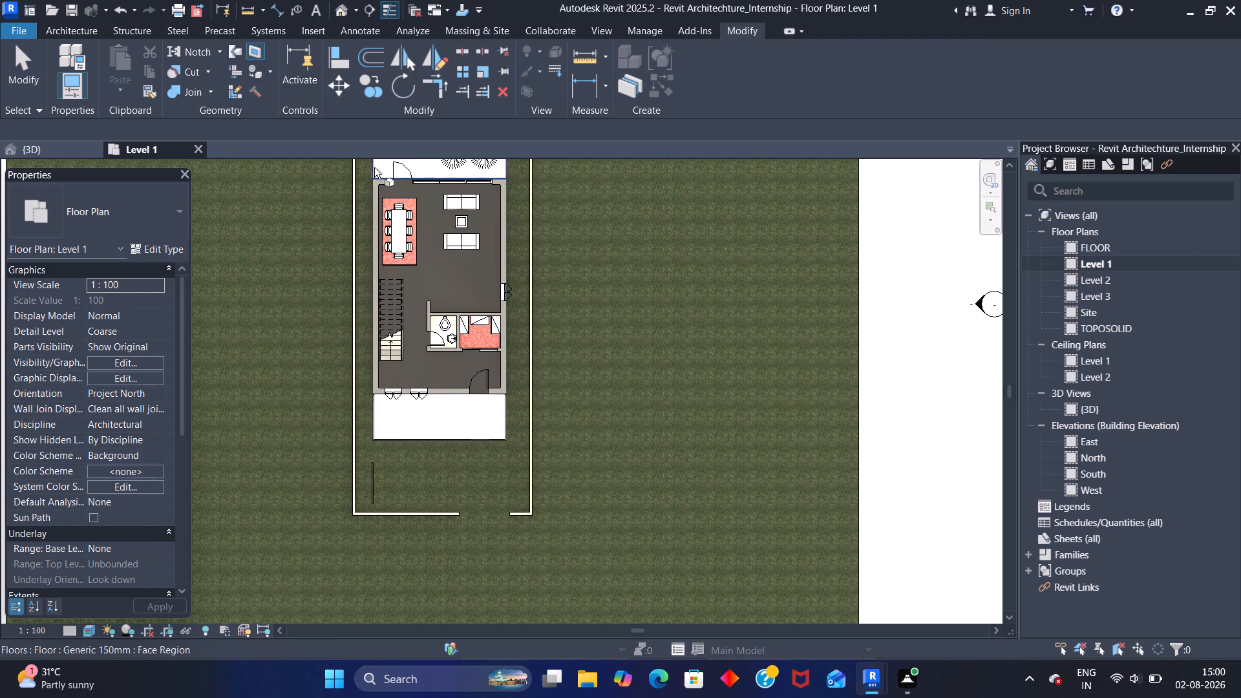
left_click(374, 166)
scroll(454, 206, "up", 2)
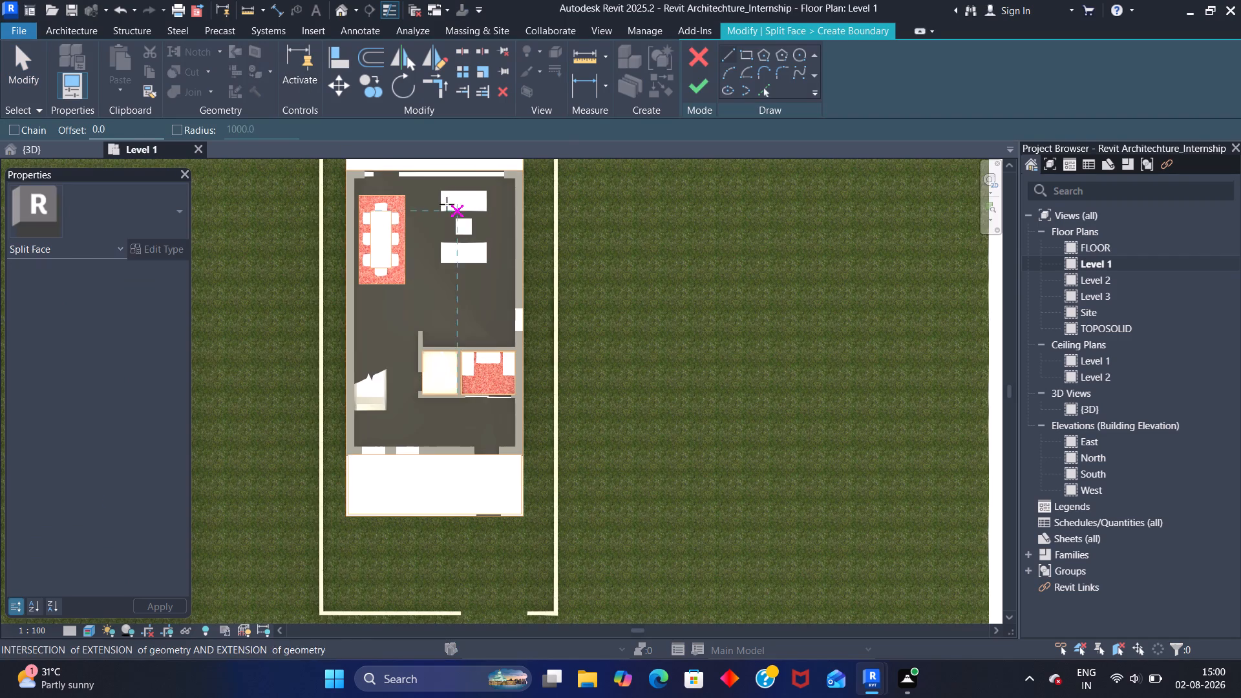
left_click(747, 53)
scroll(434, 181, "up", 1)
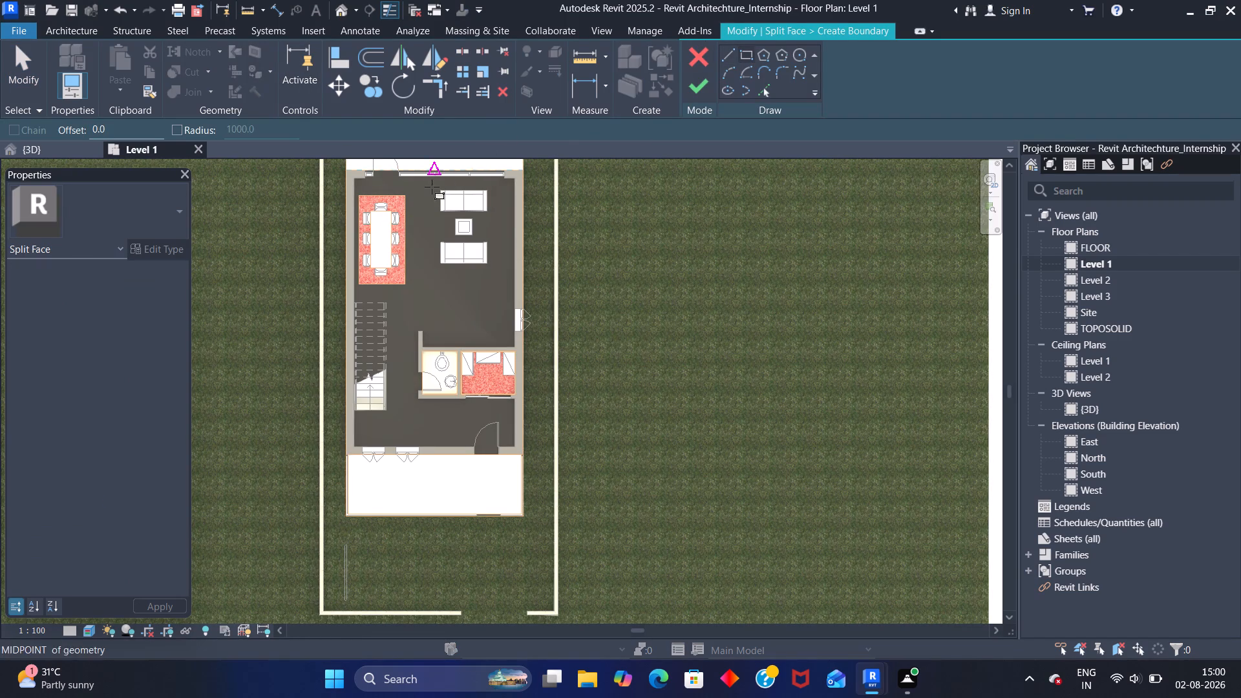
scroll(432, 187, "up", 7)
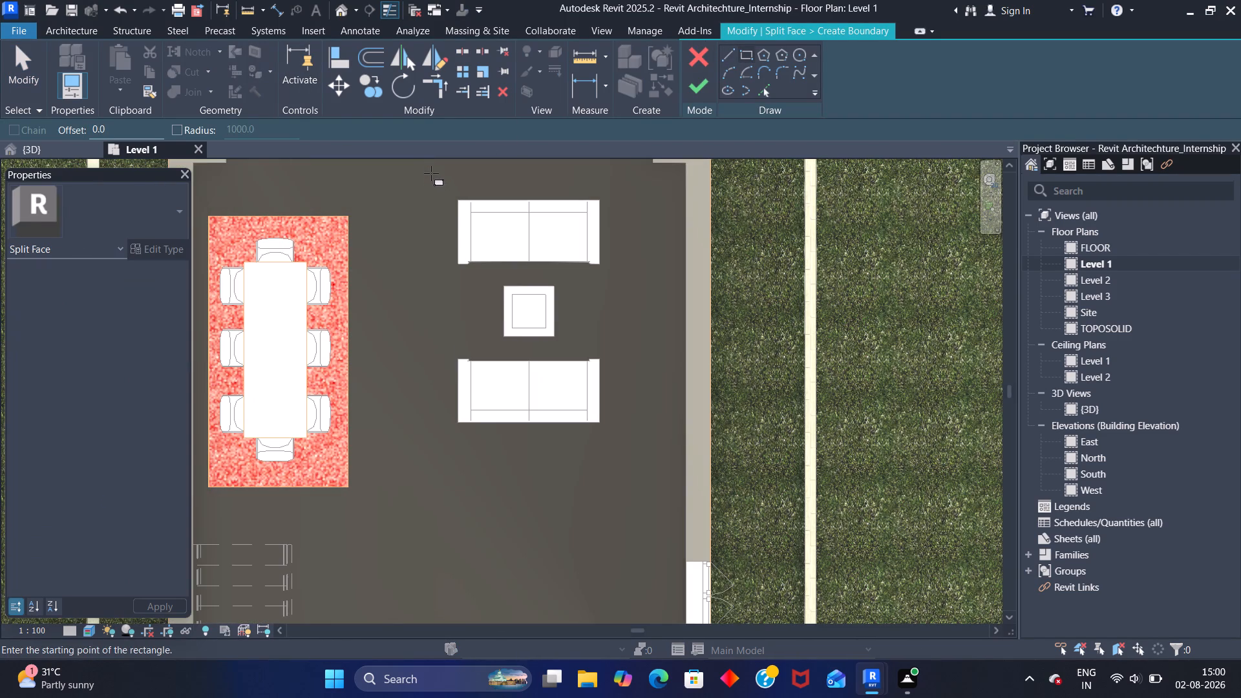
left_click(431, 173)
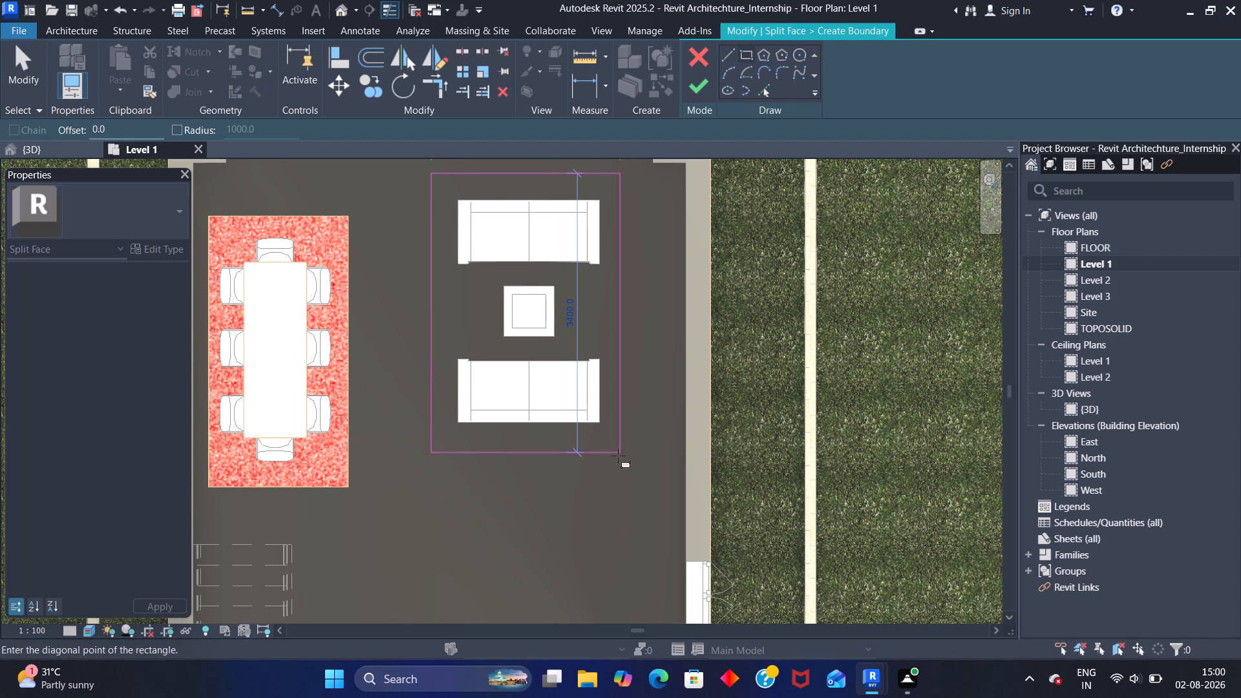
left_click(618, 456)
scroll(649, 381, "down", 2)
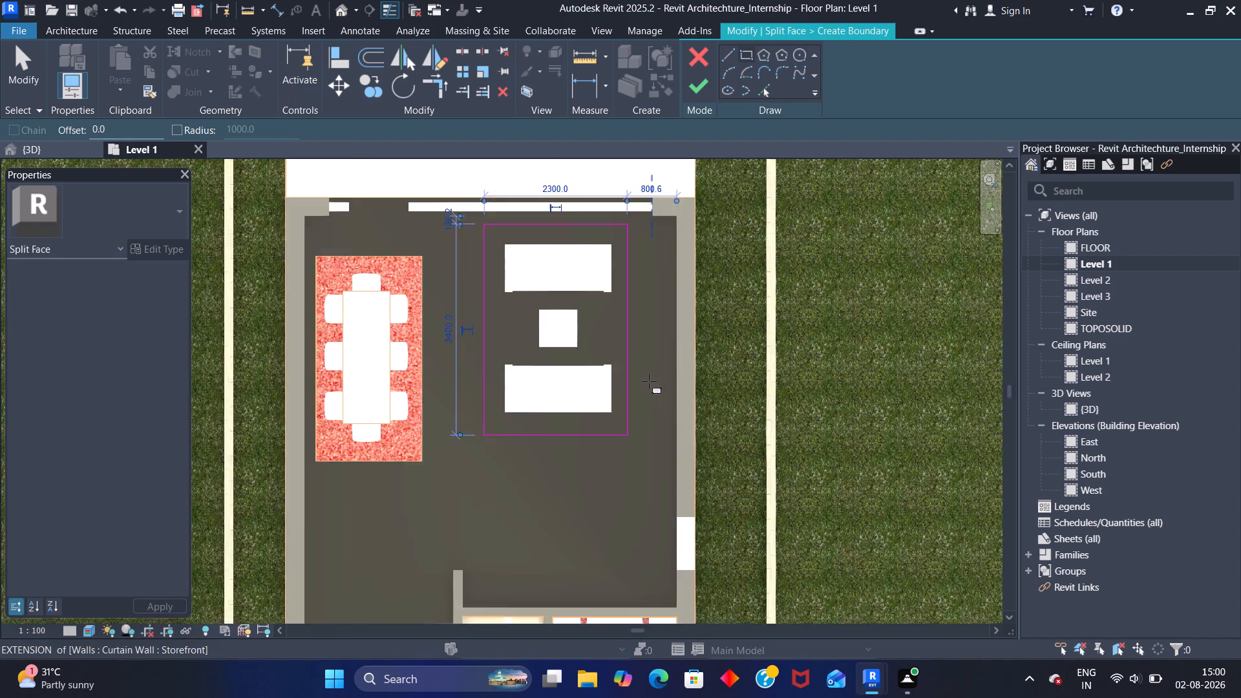
scroll(649, 381, "down", 4)
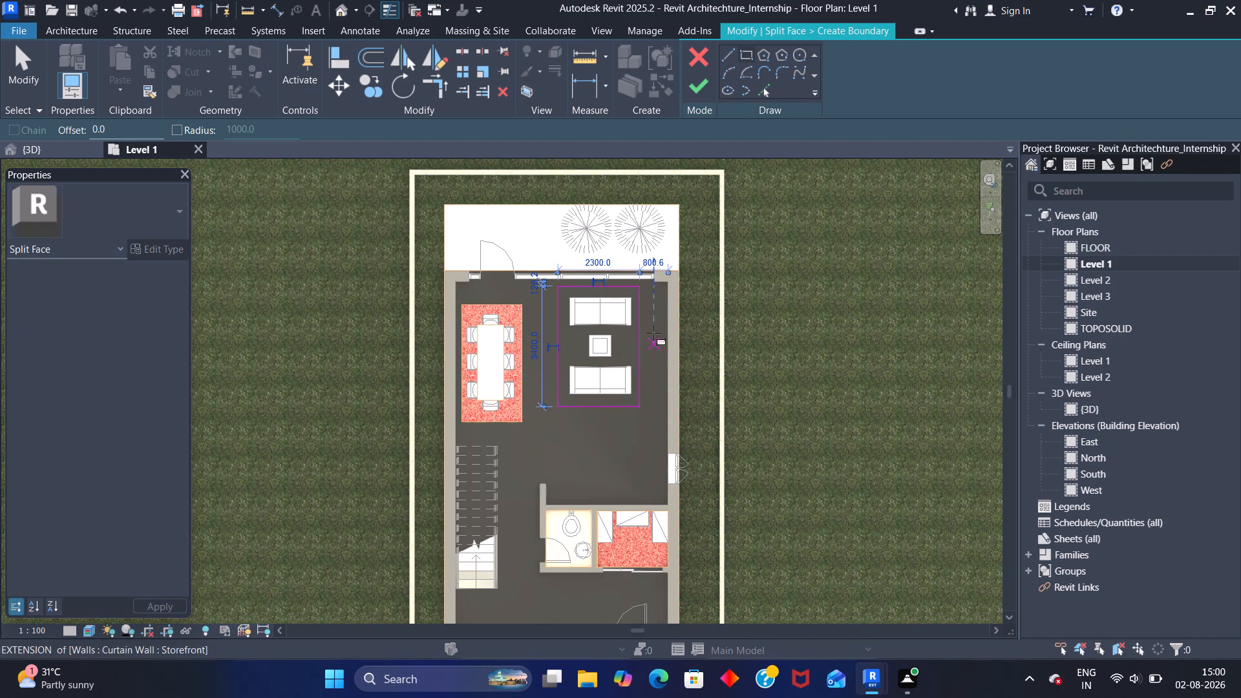
left_click(699, 87)
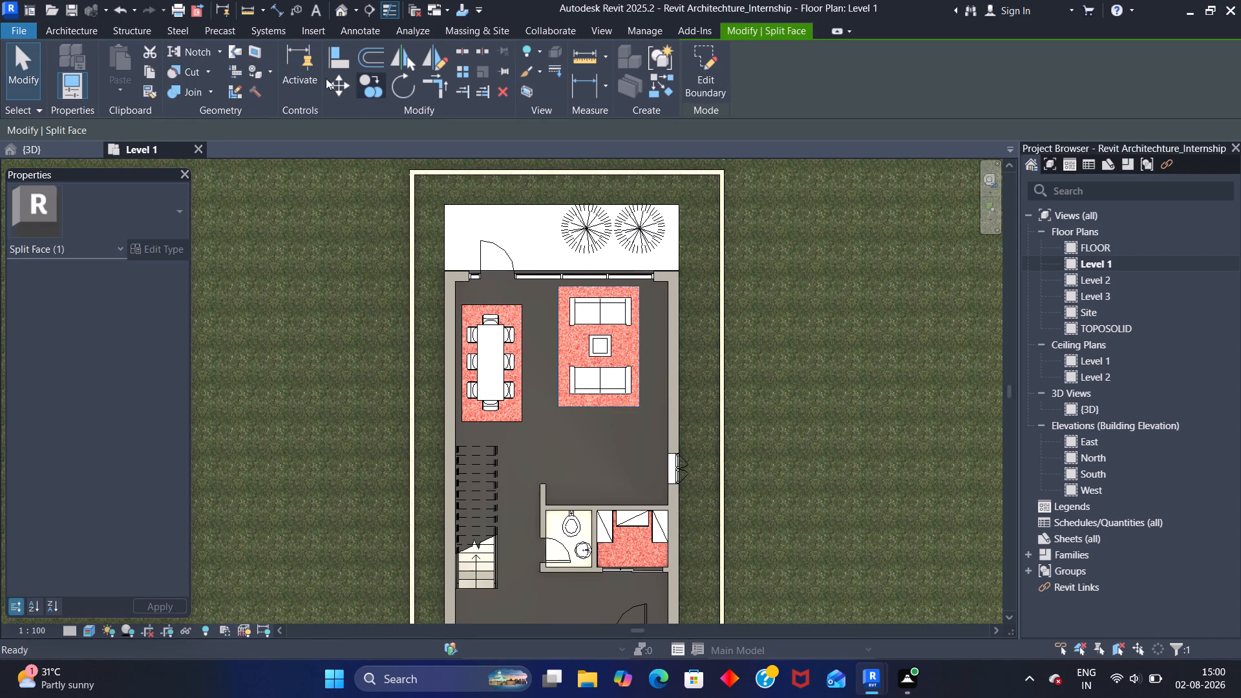
Paint the grassland toposolid around the house with Ceiling Tile 600 x 600 and finish painting.
left_click(248, 72)
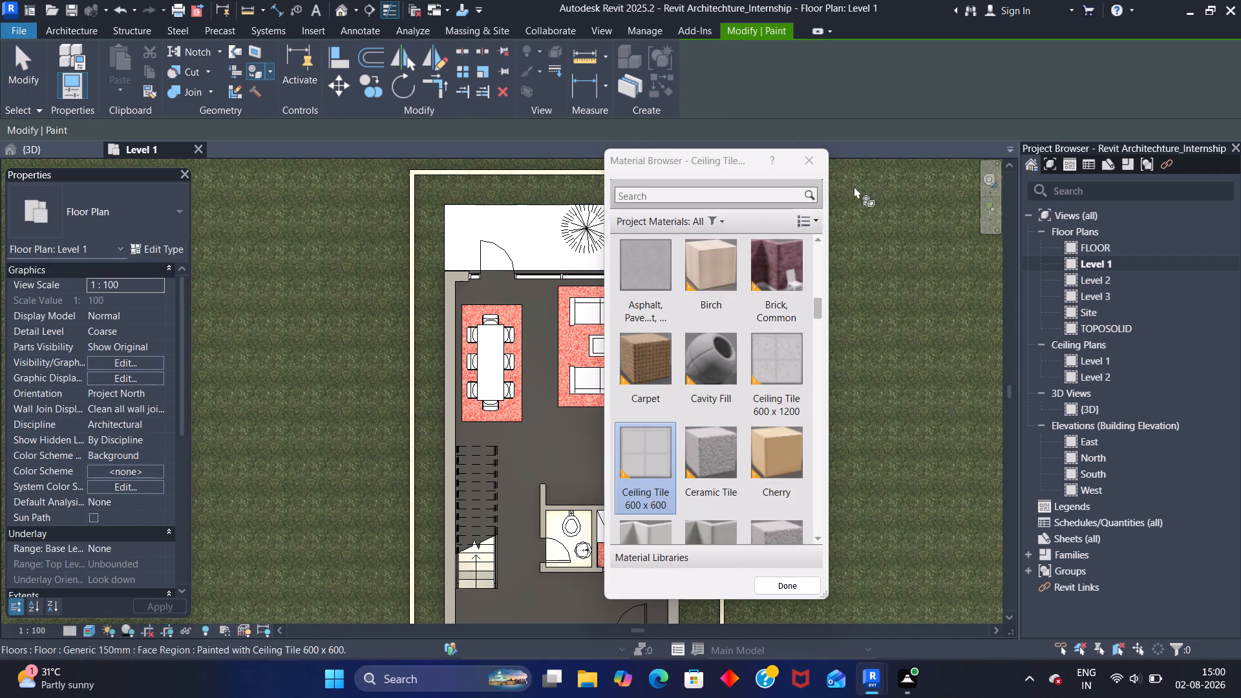
left_click(908, 248)
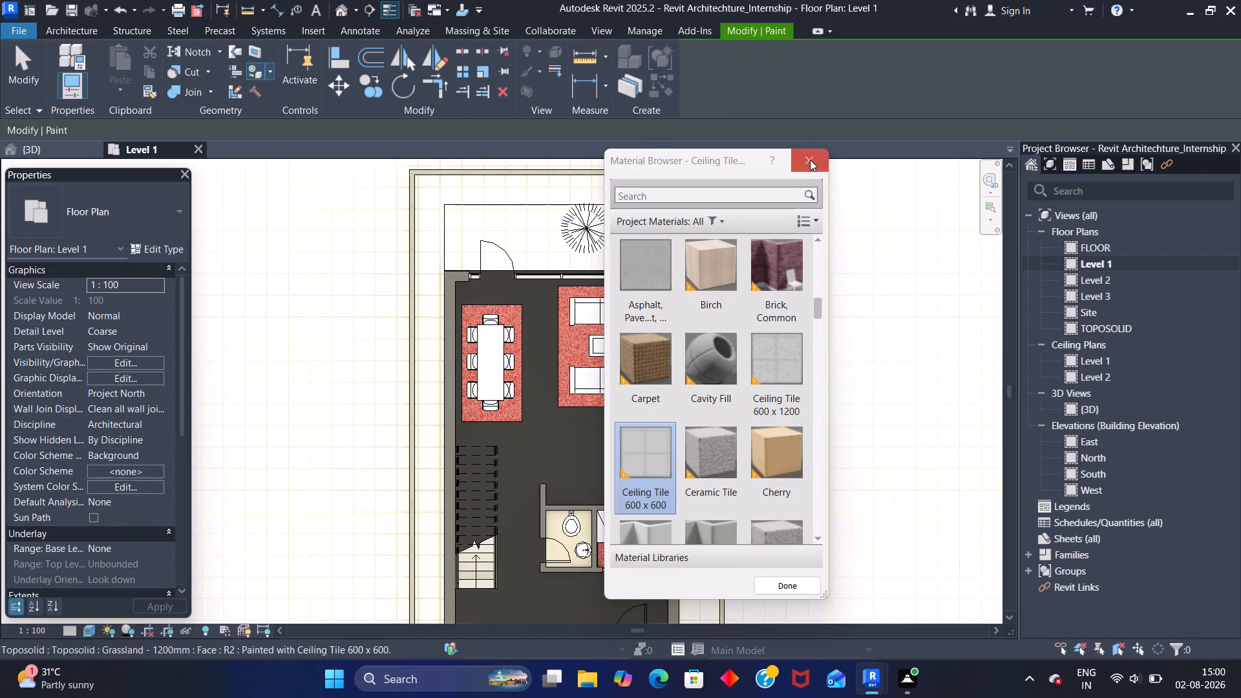
left_click(811, 160)
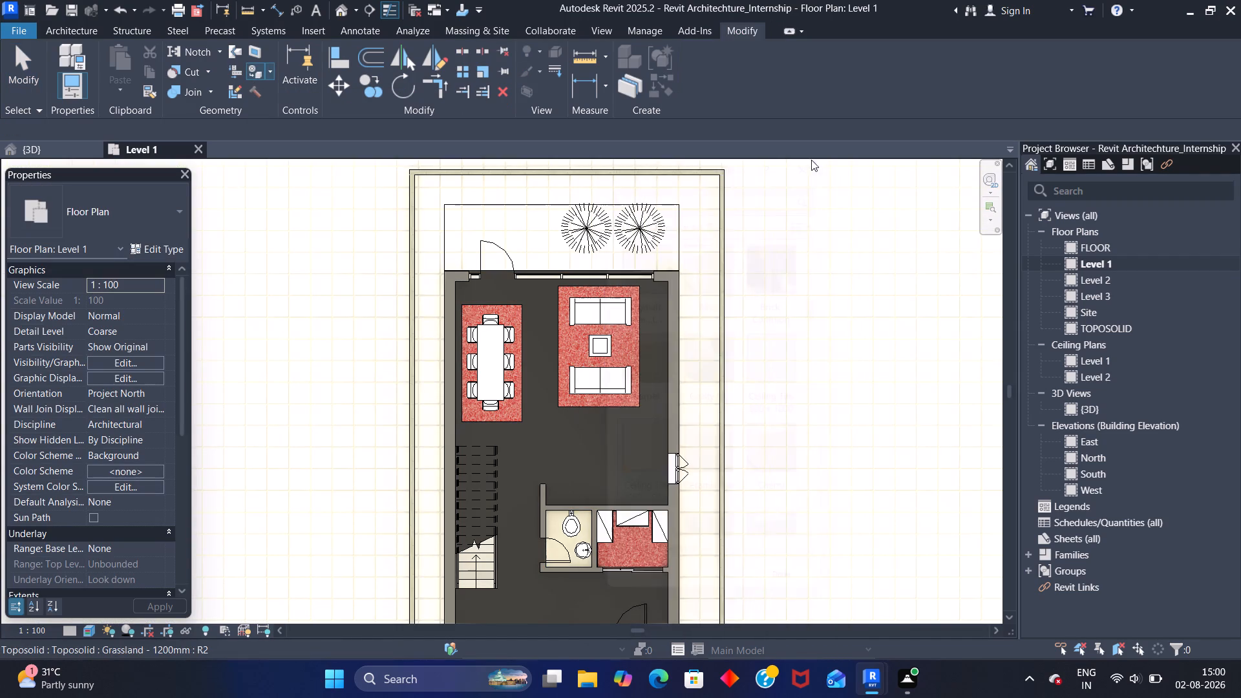
Undo the Ceiling Tile 600 x 600 paint on the grassland toposolid around the house.
key("ctrl+z")
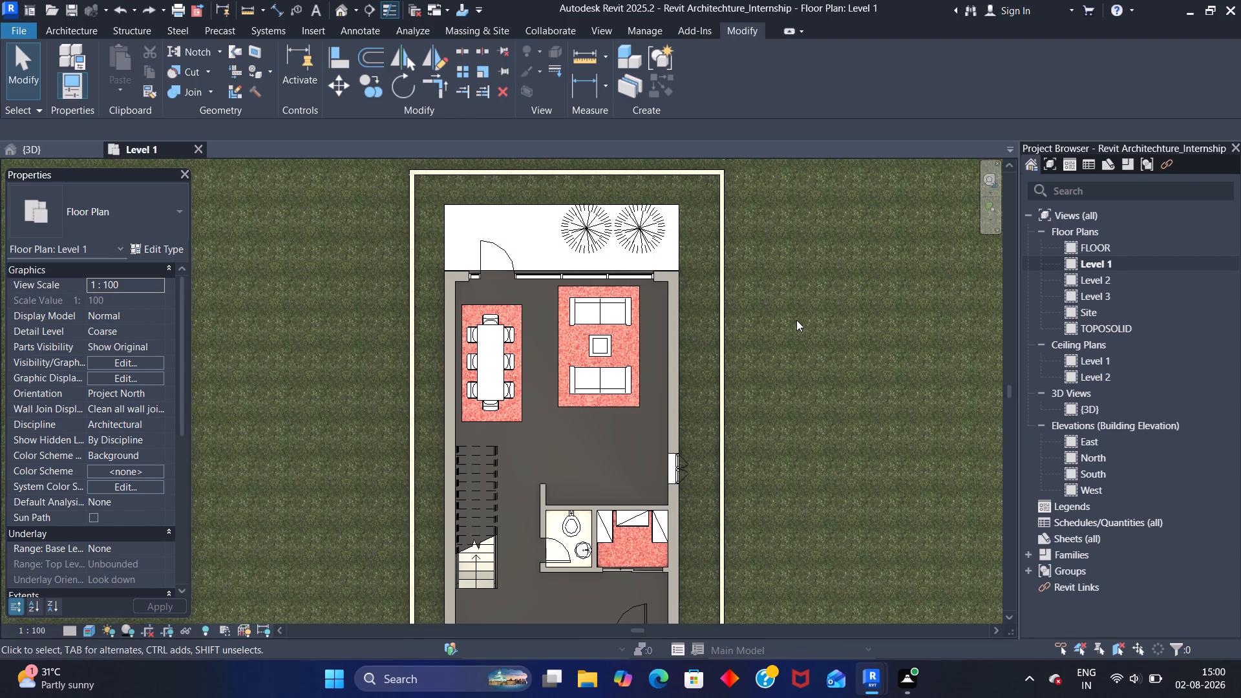
scroll(744, 367, "down", 1)
middle_click_drag(750, 383, 640, 282)
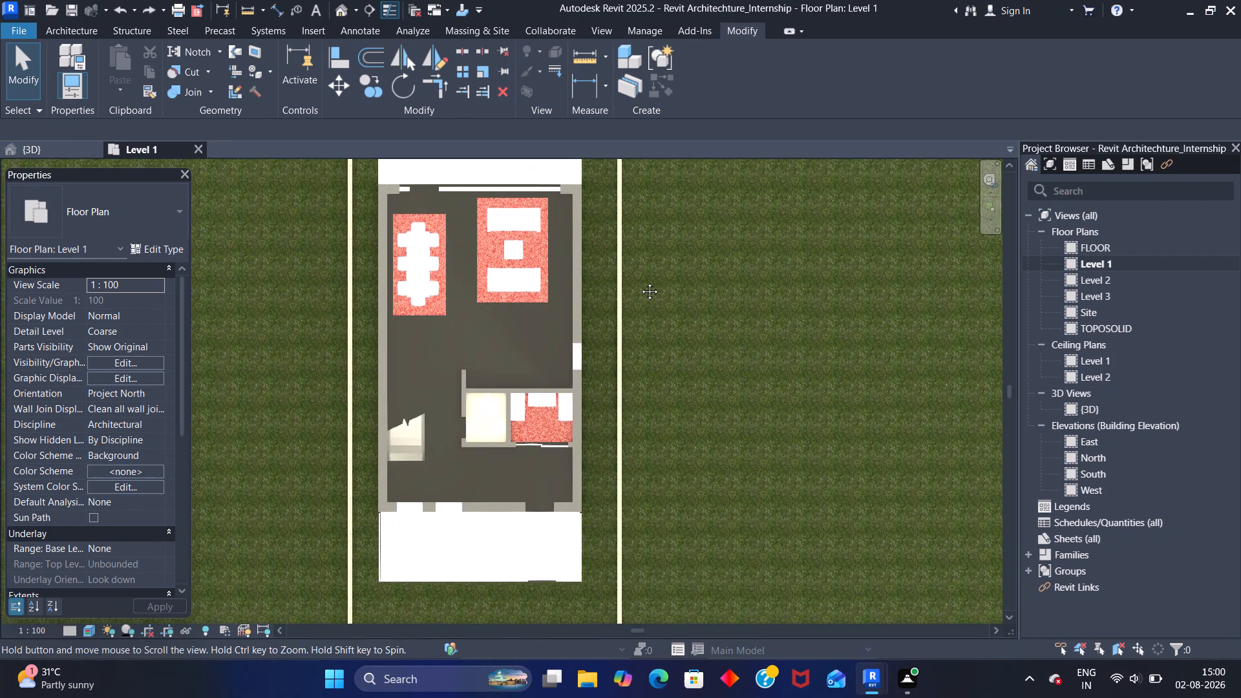
middle_click_drag(640, 282, 640, 281)
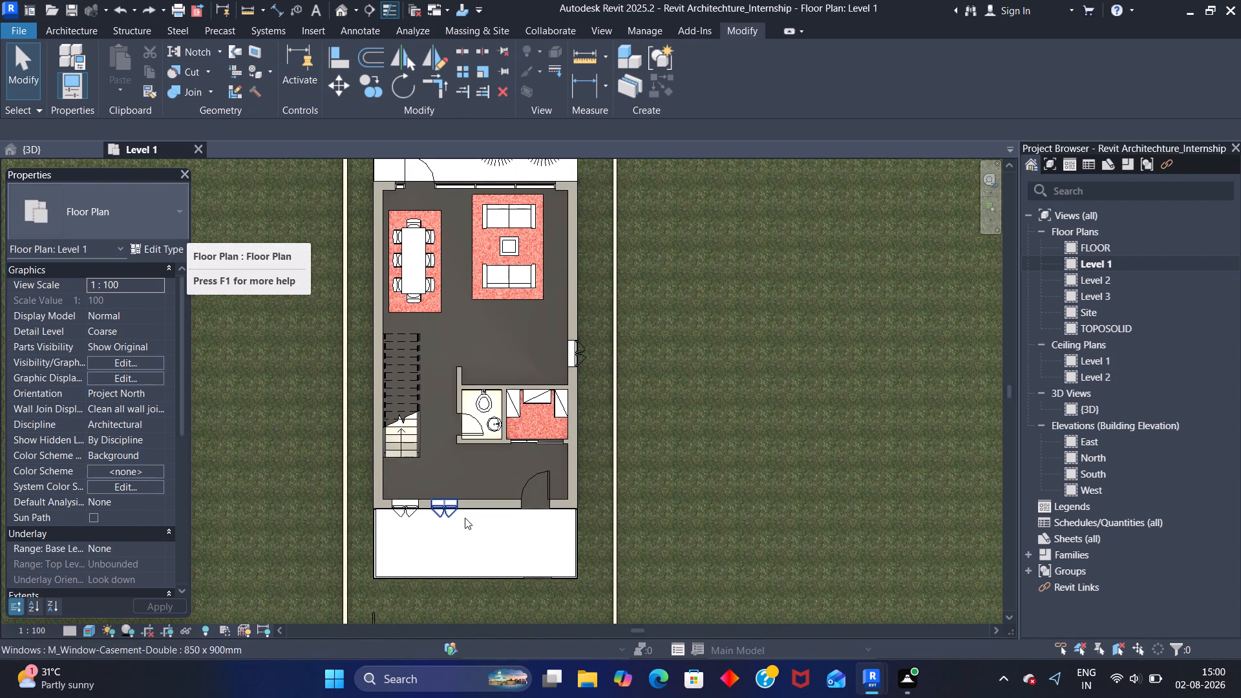
Open the Level 2 floor plan and examine the rooms, exterior walls and balcony edge for the floor boundary.
double_click(1117, 280)
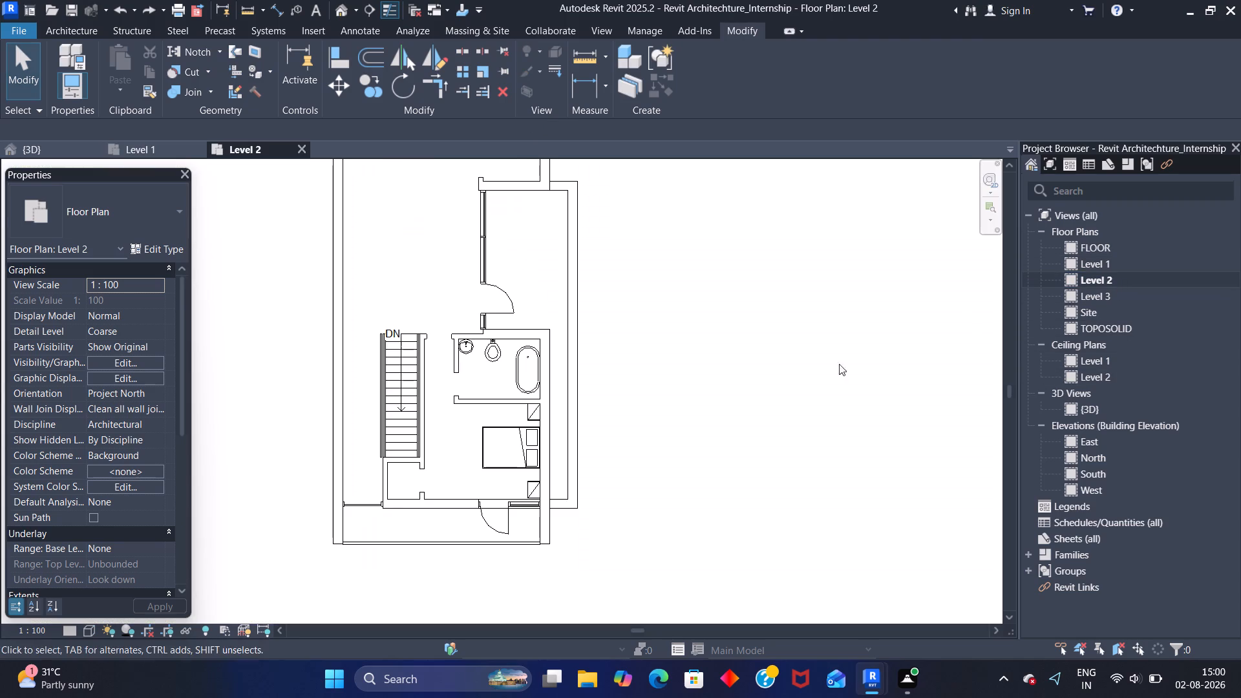
middle_click_drag(608, 281, 694, 533)
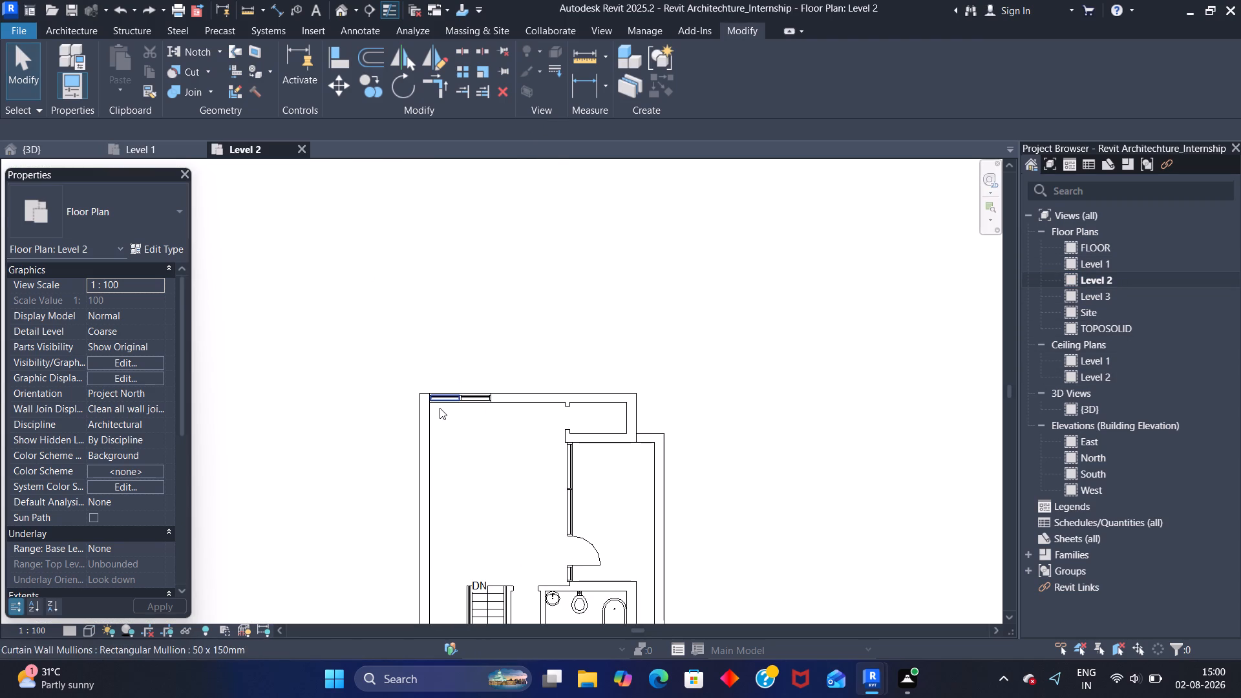
scroll(435, 409, "up", 12)
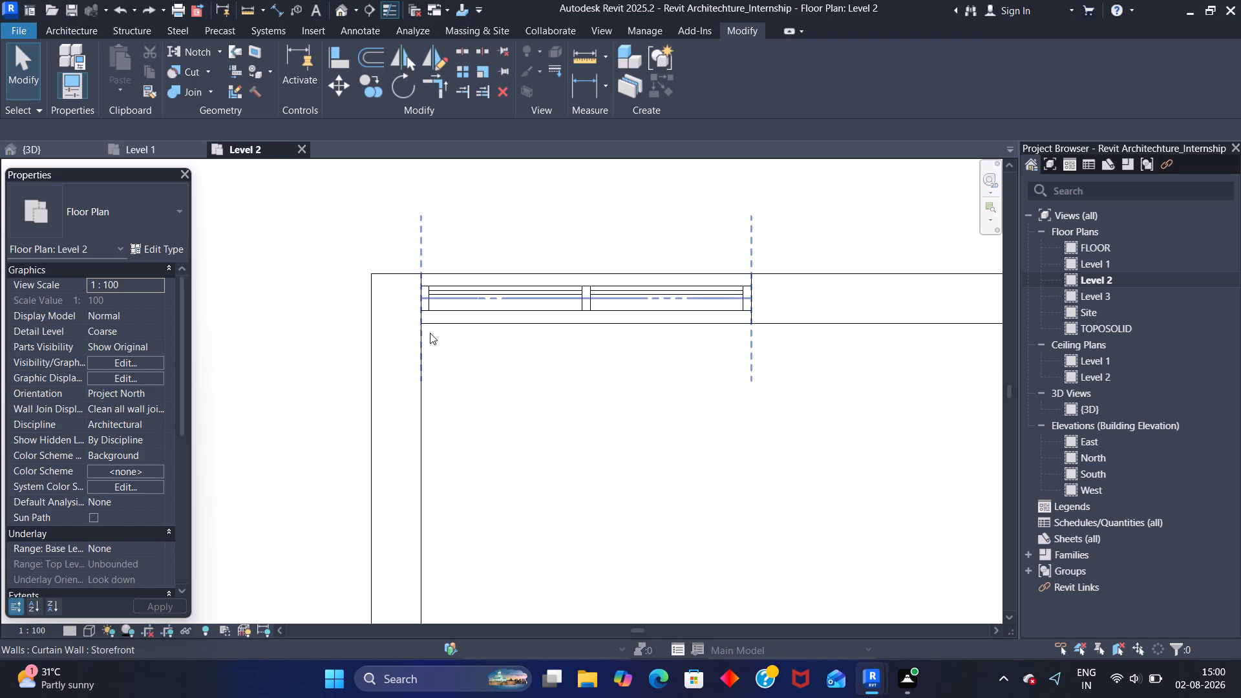
left_click(435, 337)
scroll(487, 381, "down", 7)
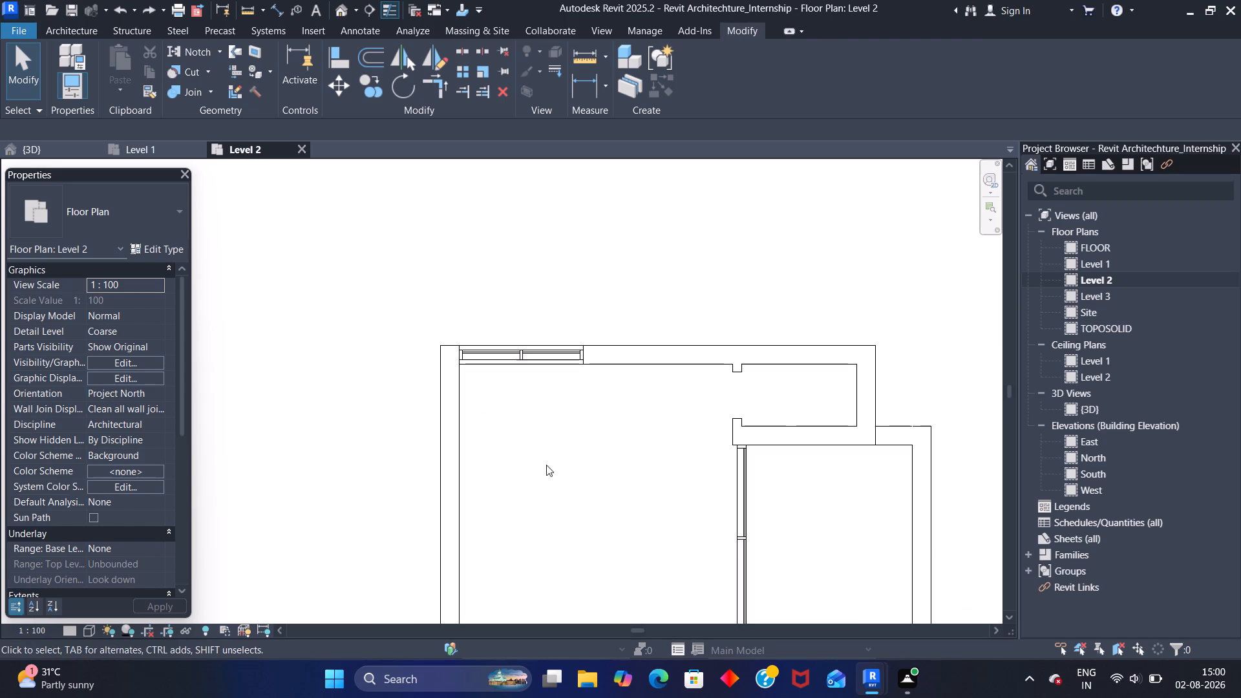
middle_click_drag(546, 467, 513, 330)
scroll(558, 418, "down", 8)
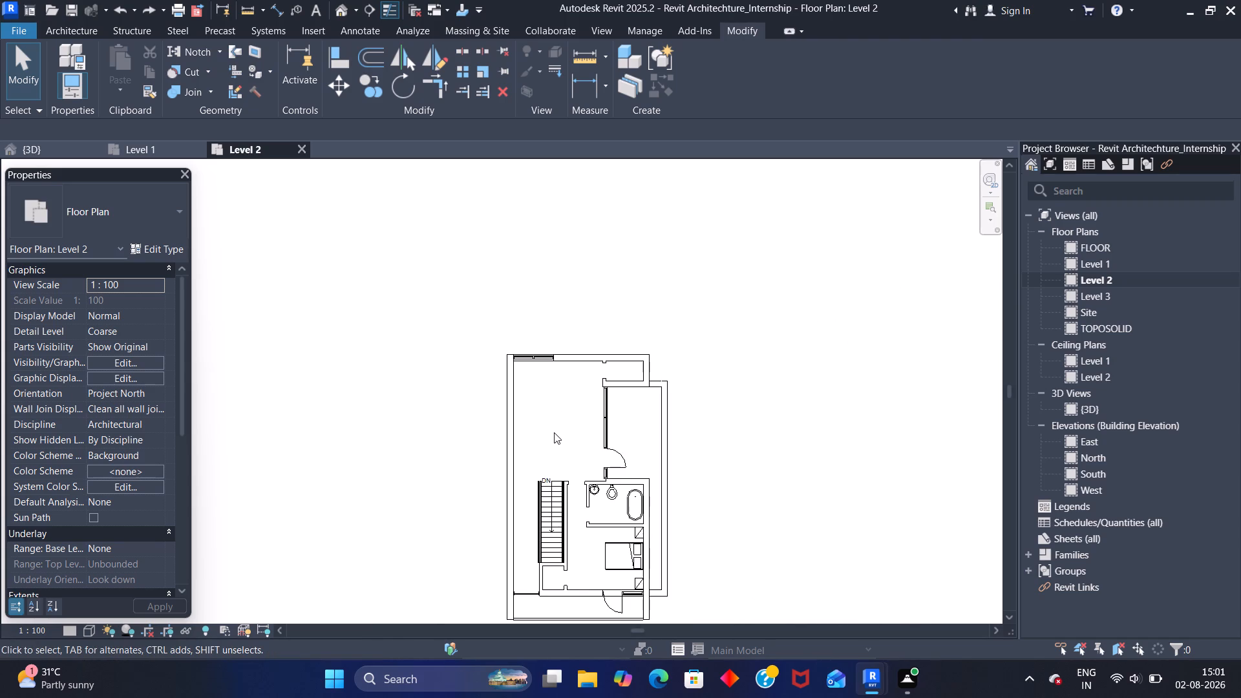
middle_click_drag(549, 425, 516, 299)
scroll(524, 478, "up", 3)
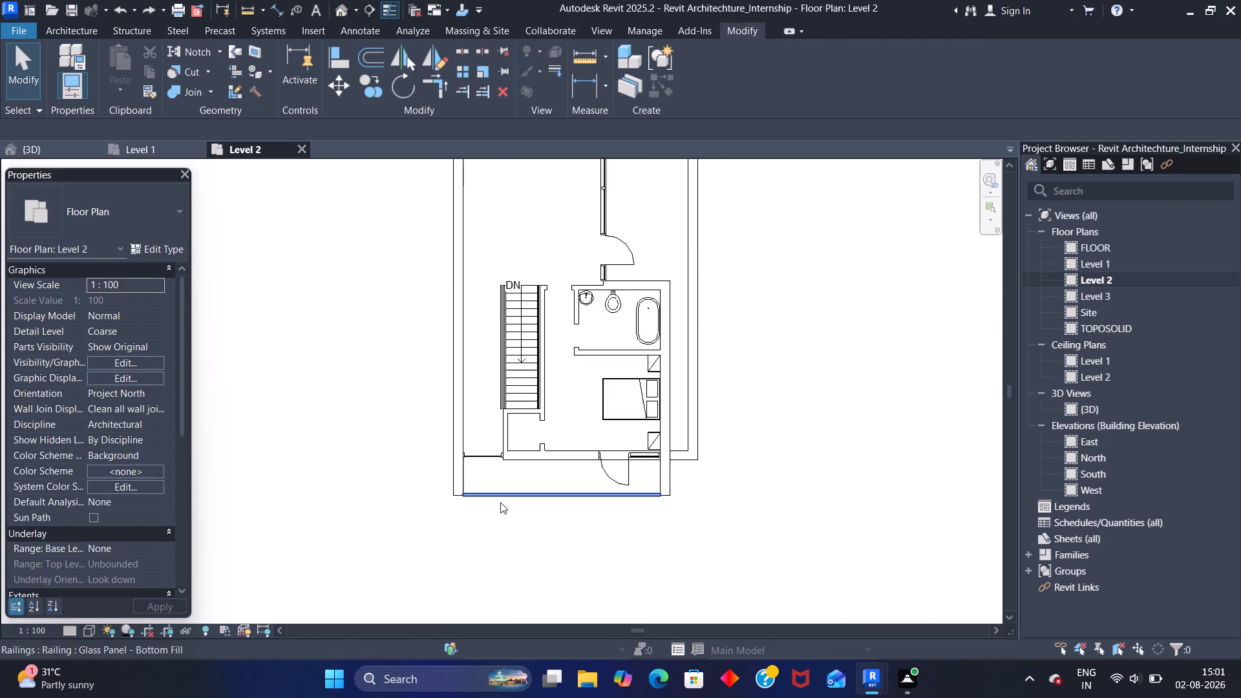
scroll(500, 502, "up", 6)
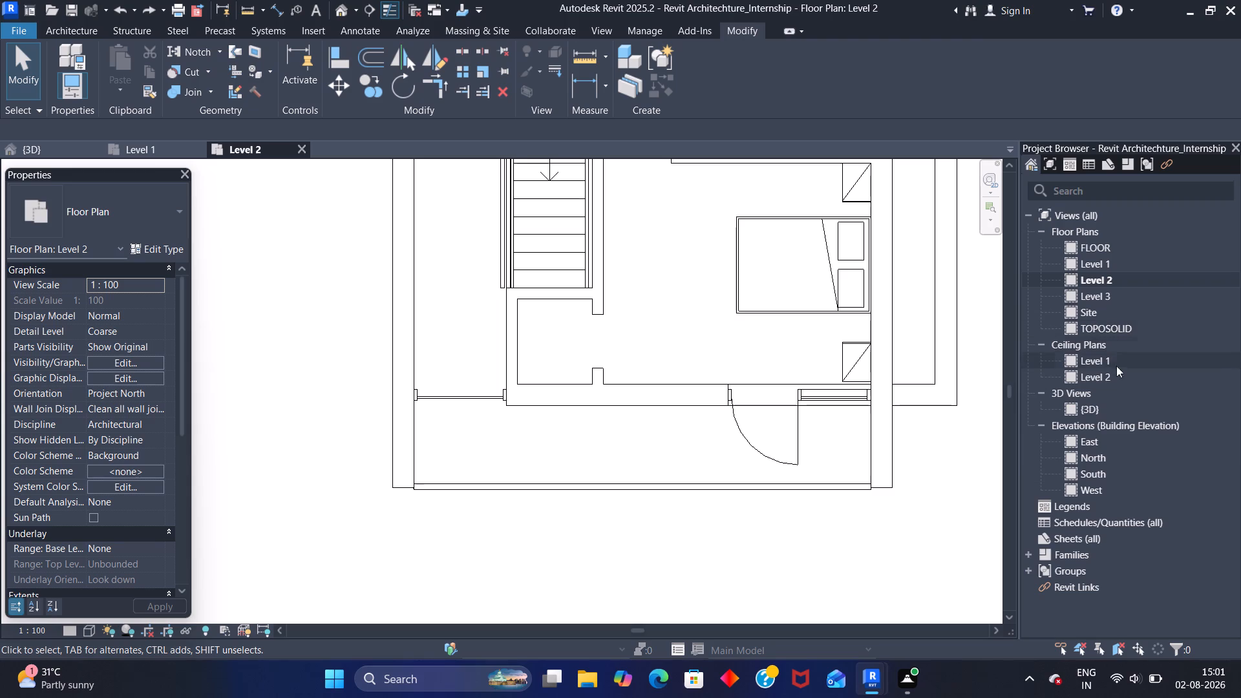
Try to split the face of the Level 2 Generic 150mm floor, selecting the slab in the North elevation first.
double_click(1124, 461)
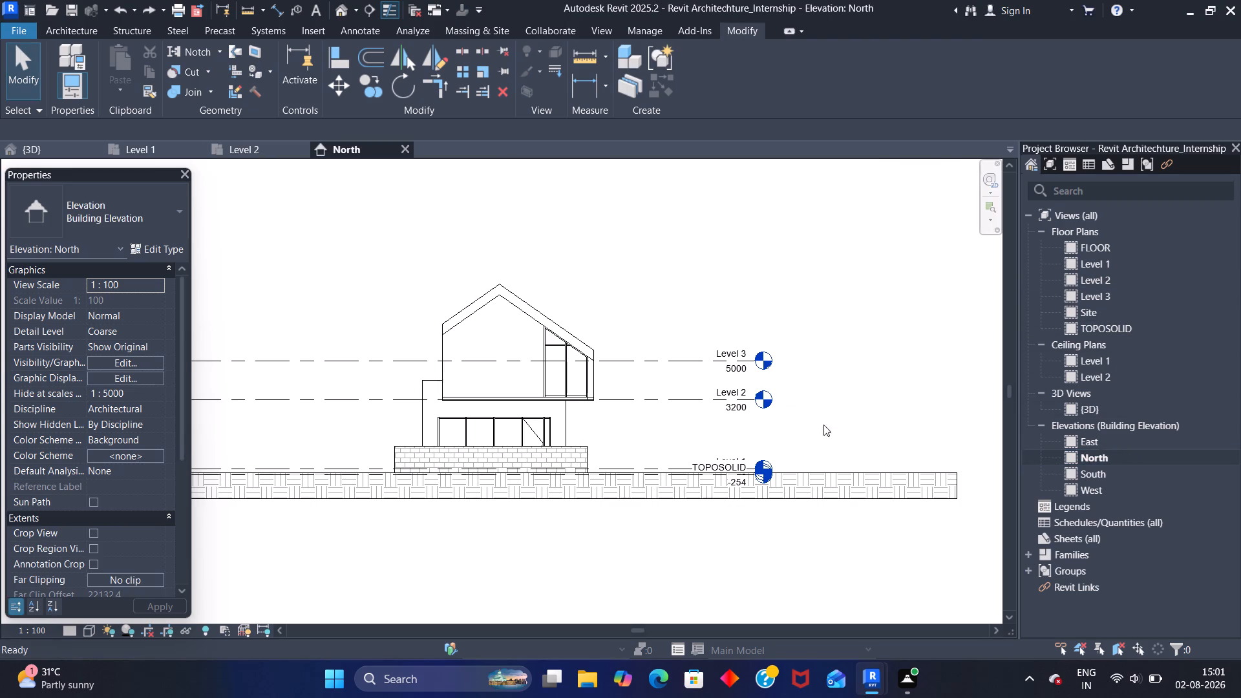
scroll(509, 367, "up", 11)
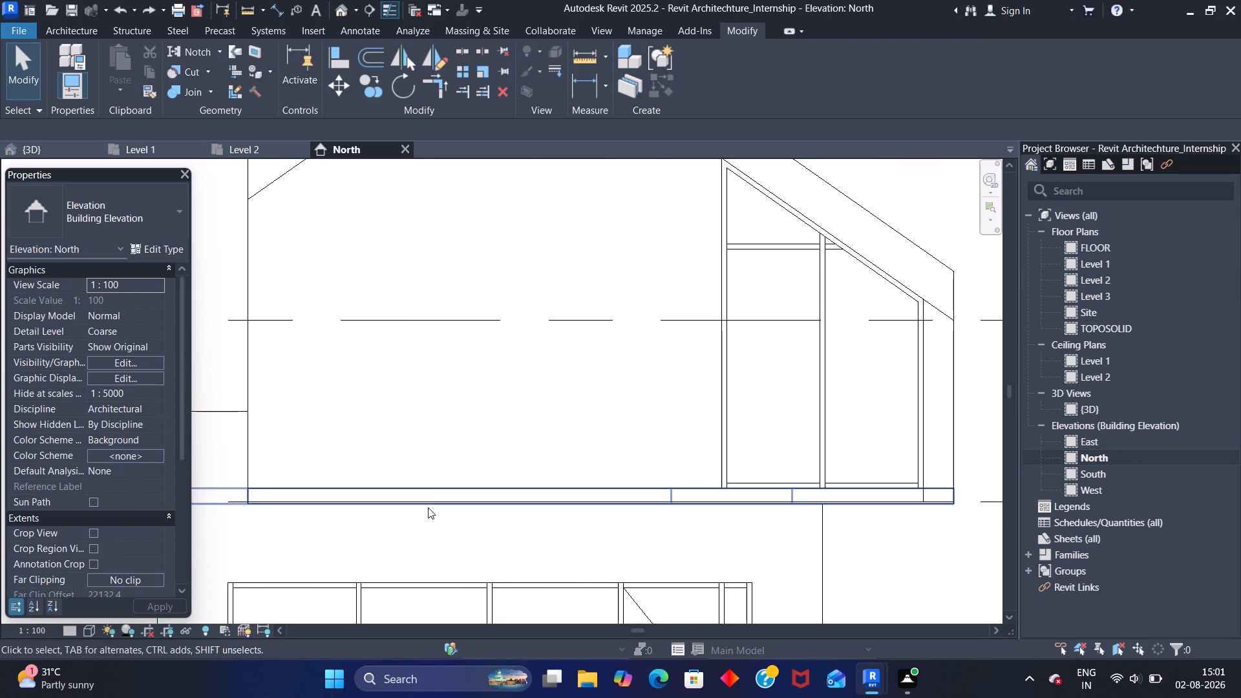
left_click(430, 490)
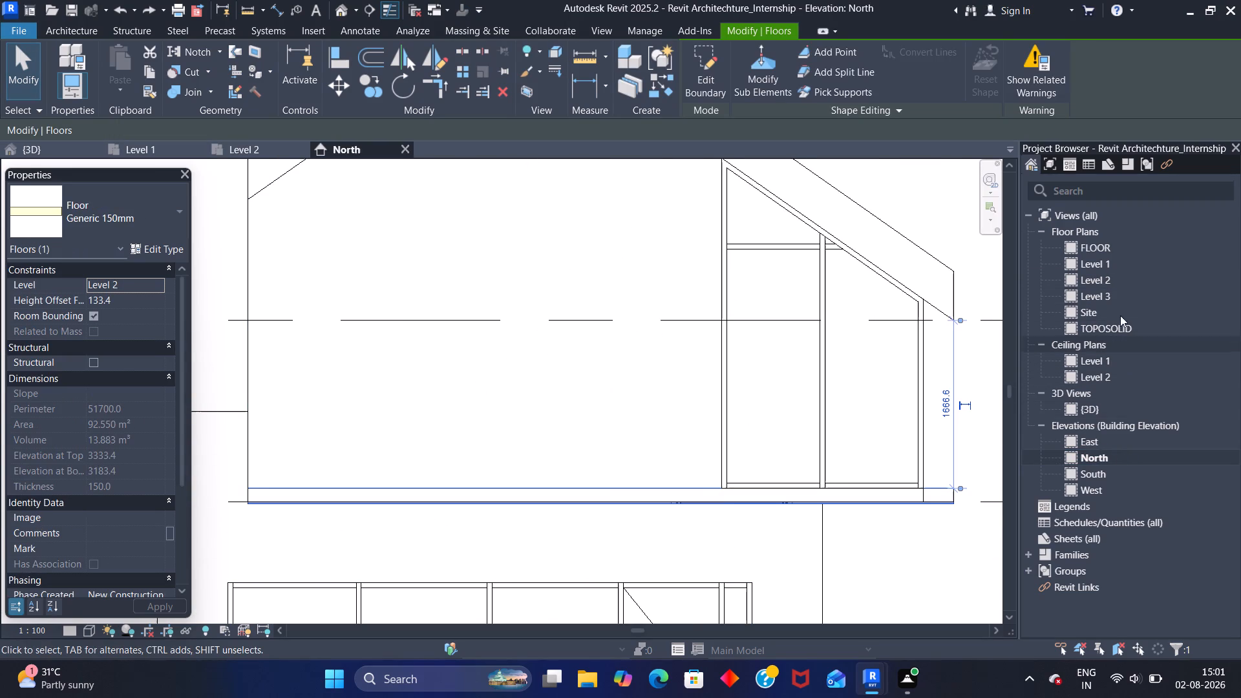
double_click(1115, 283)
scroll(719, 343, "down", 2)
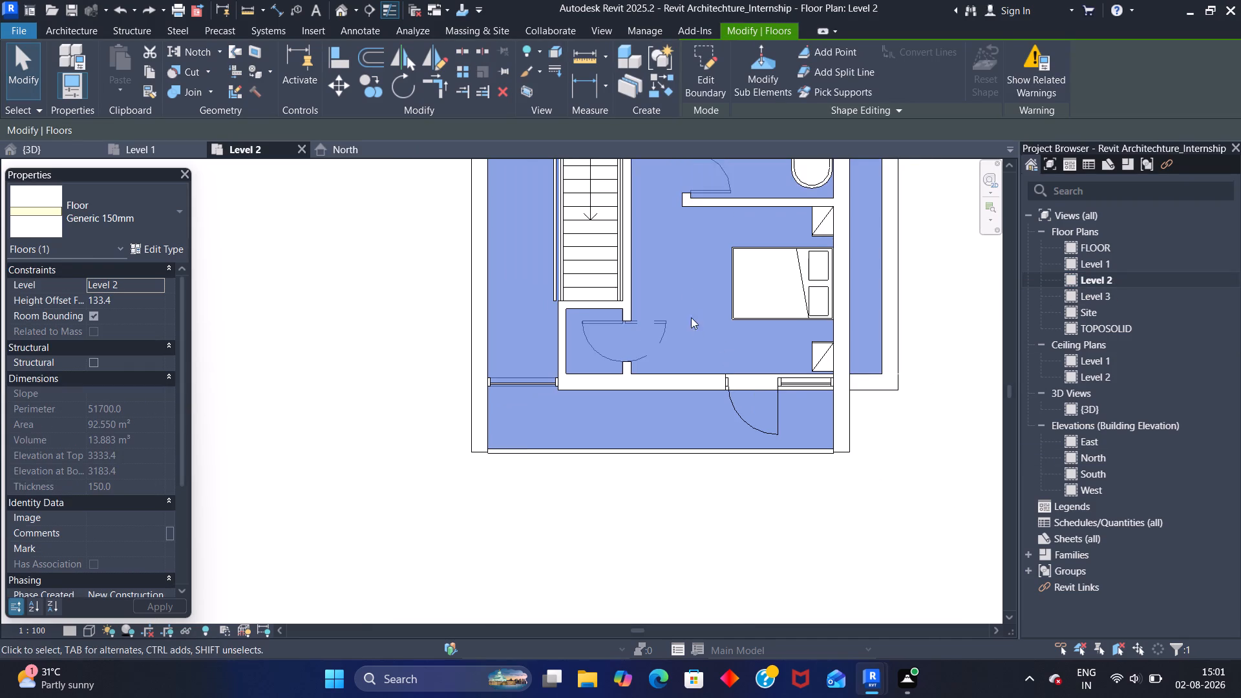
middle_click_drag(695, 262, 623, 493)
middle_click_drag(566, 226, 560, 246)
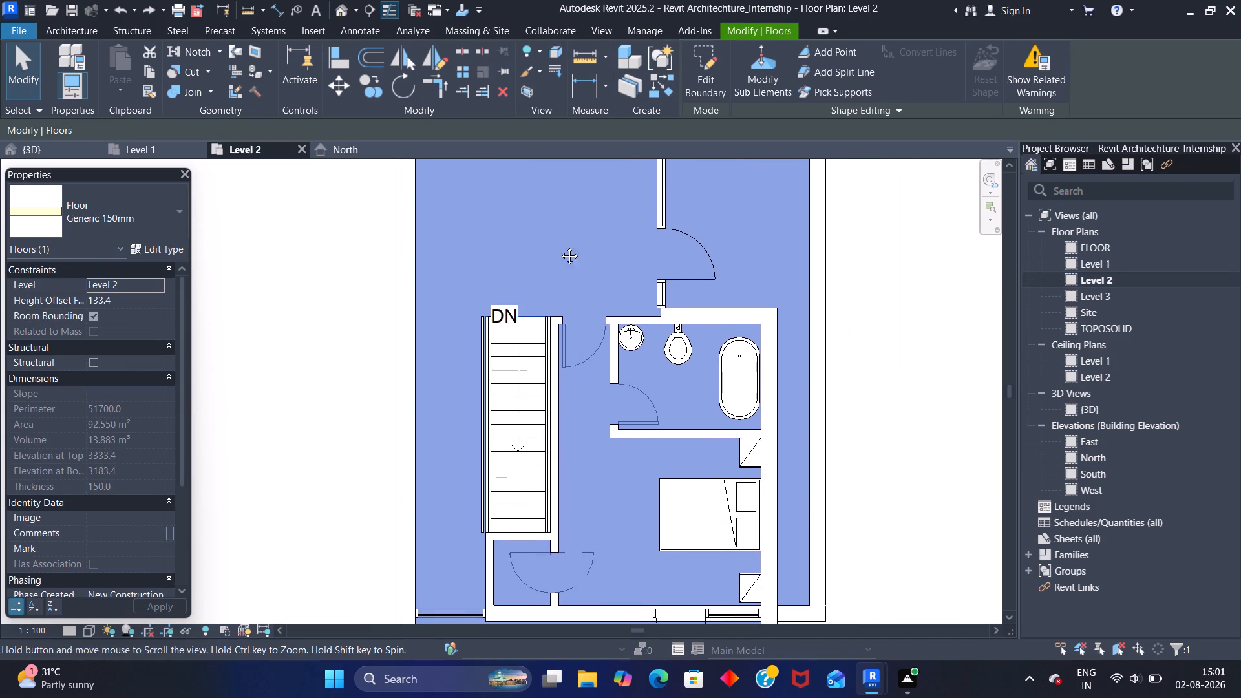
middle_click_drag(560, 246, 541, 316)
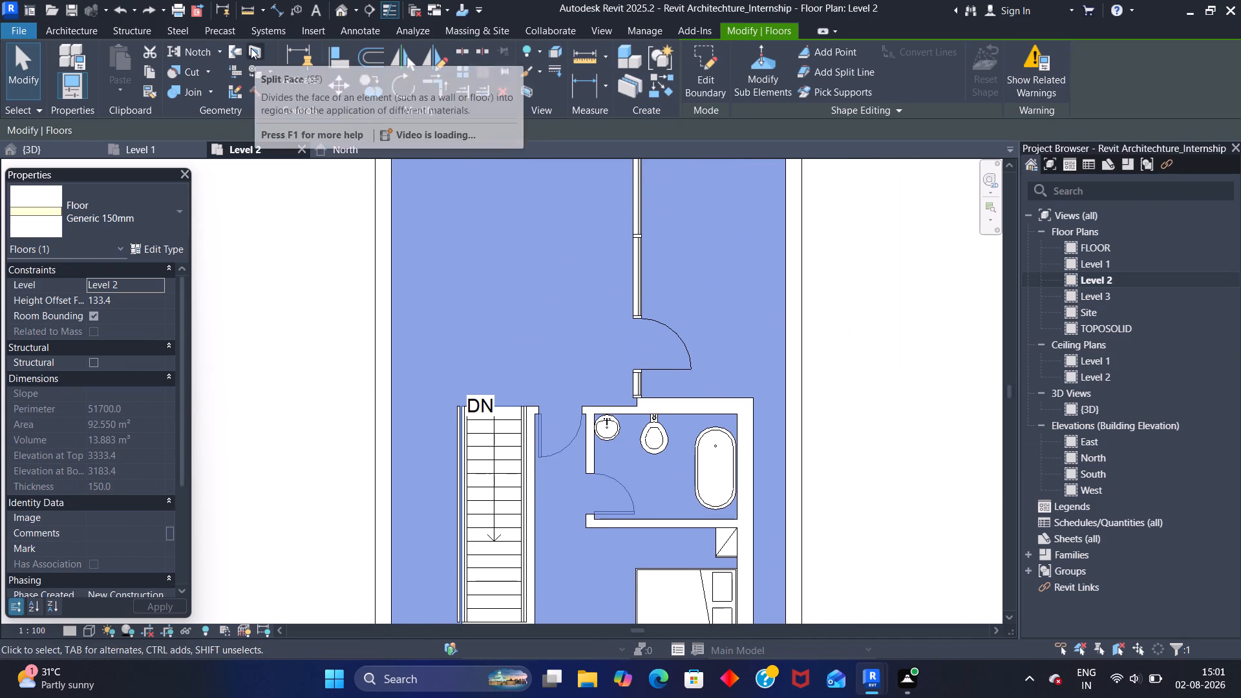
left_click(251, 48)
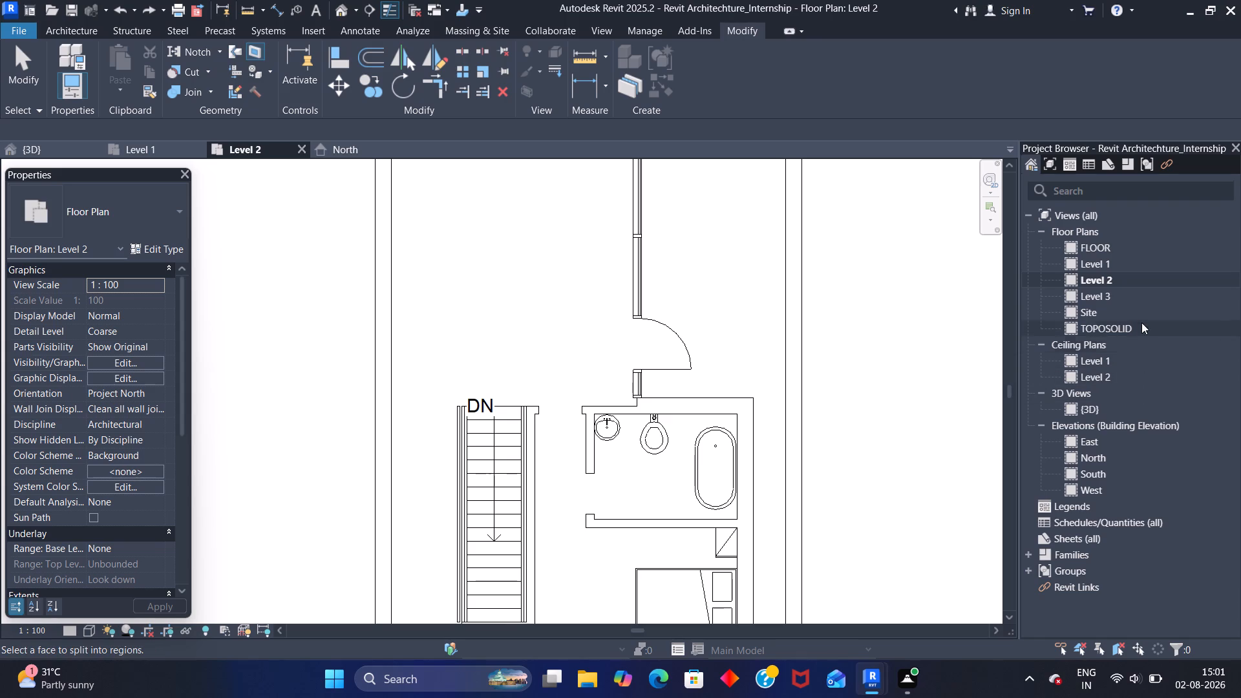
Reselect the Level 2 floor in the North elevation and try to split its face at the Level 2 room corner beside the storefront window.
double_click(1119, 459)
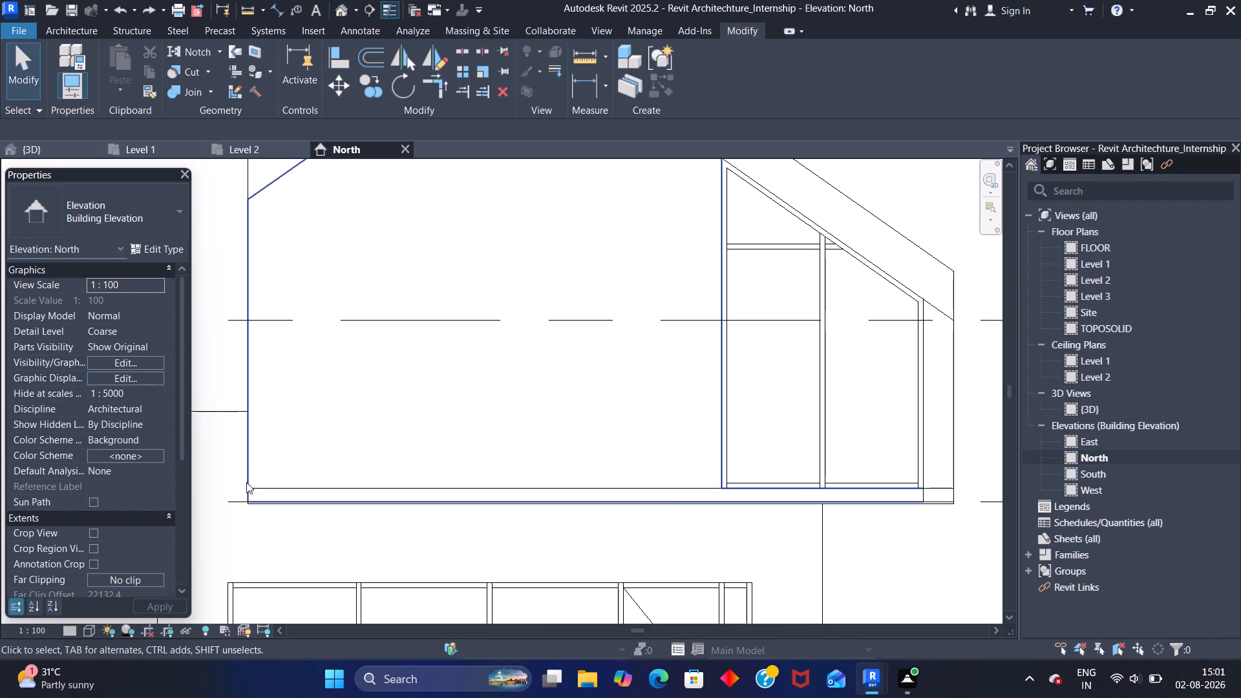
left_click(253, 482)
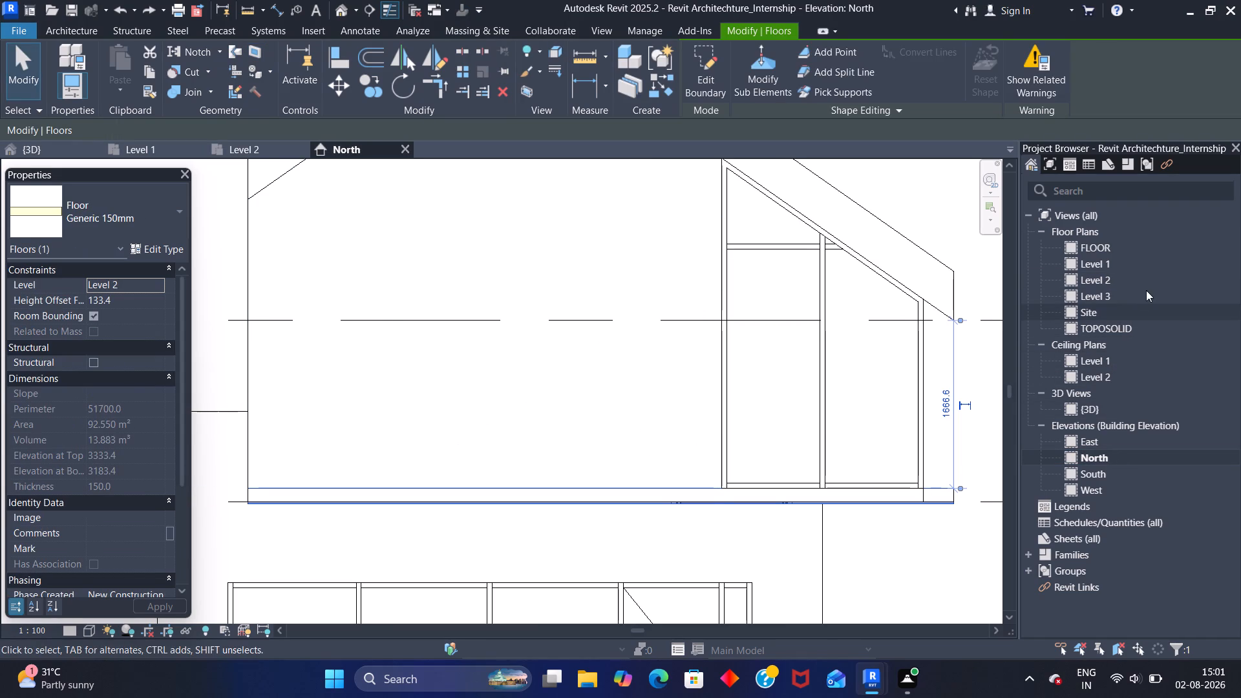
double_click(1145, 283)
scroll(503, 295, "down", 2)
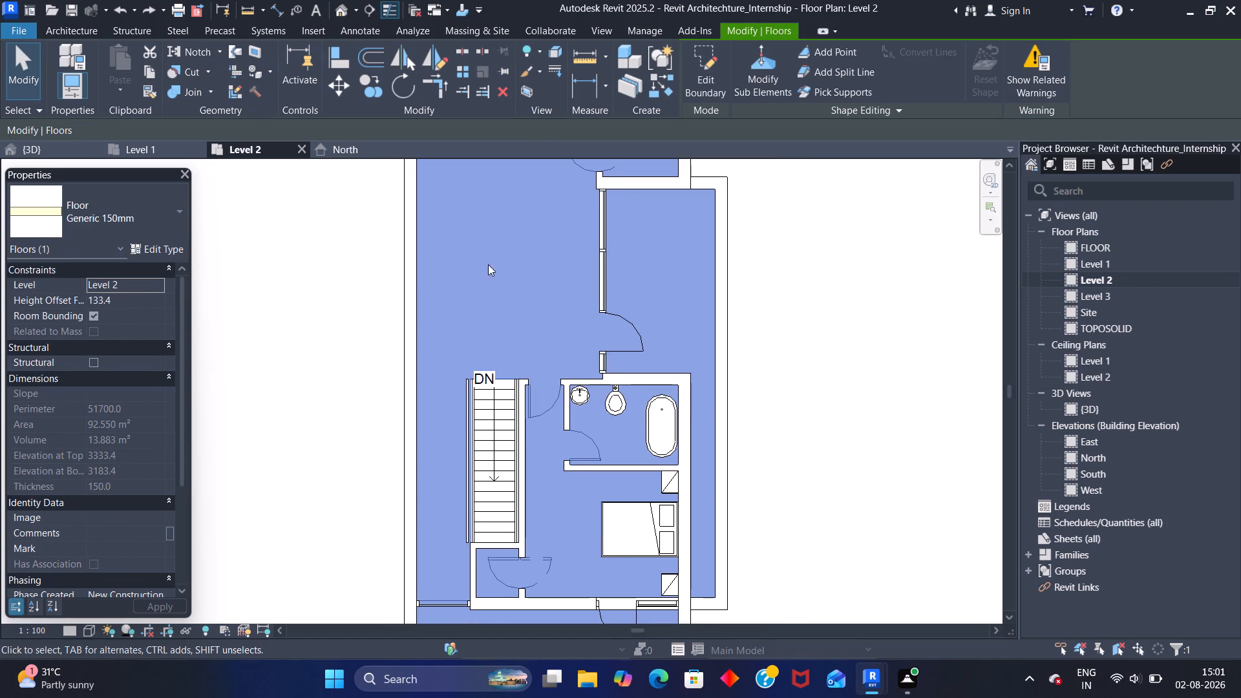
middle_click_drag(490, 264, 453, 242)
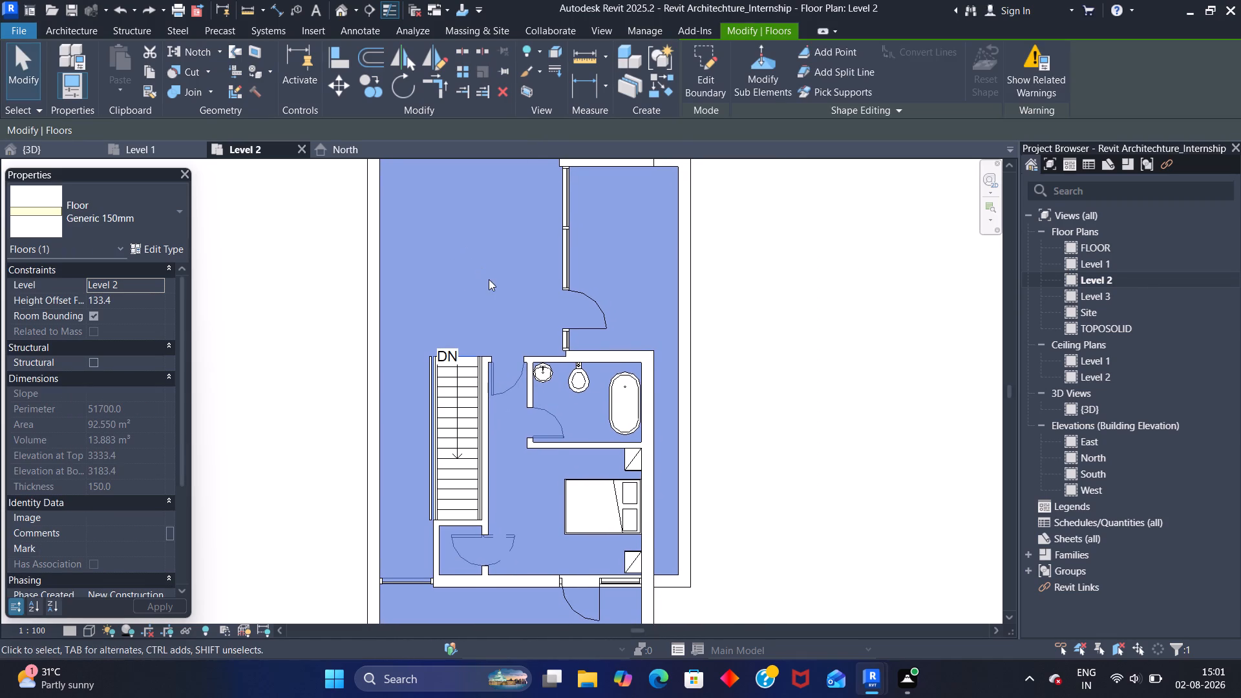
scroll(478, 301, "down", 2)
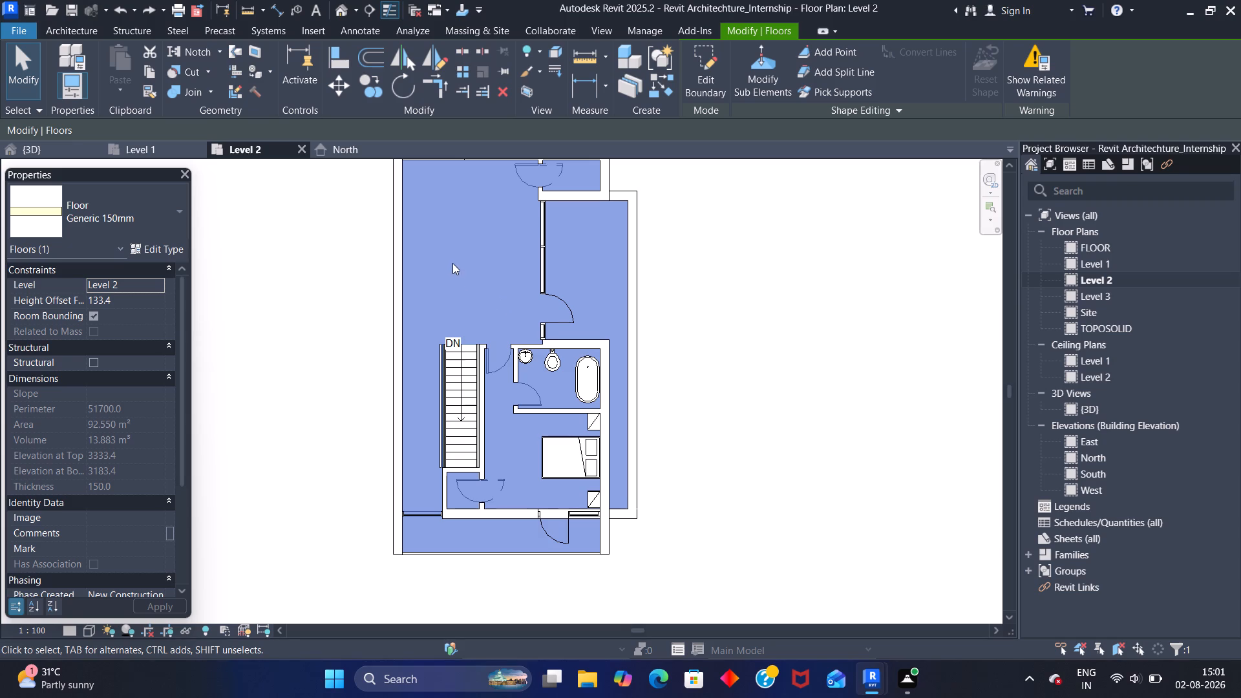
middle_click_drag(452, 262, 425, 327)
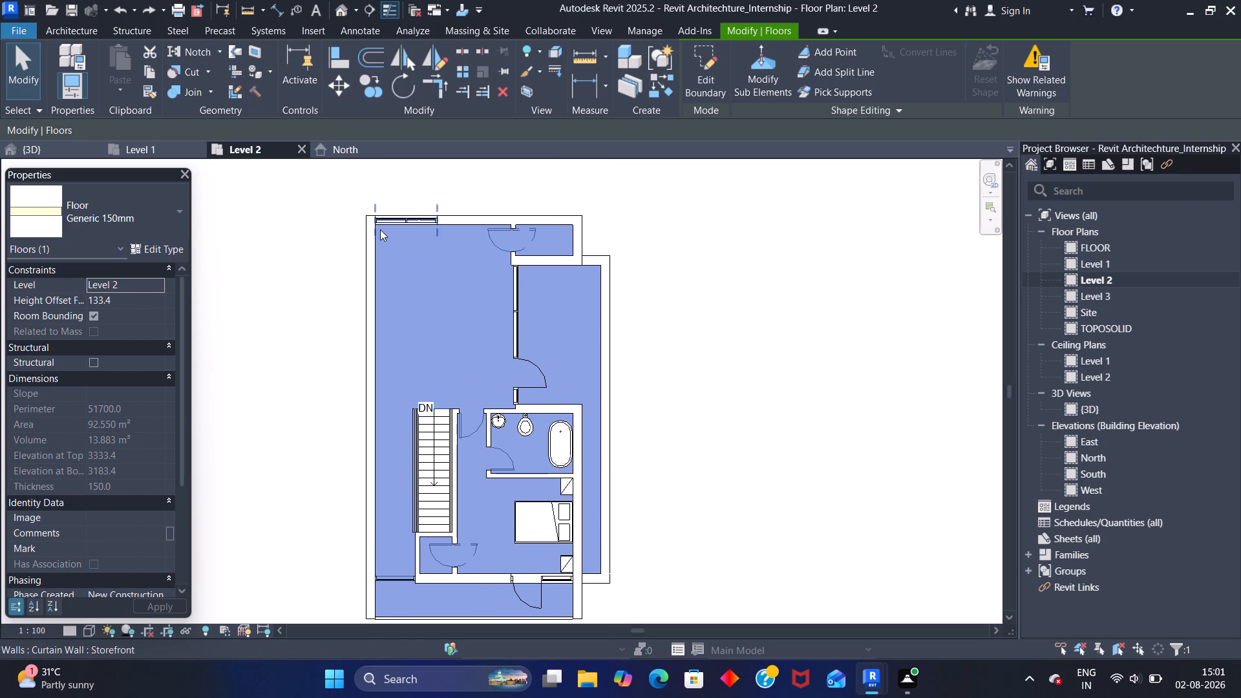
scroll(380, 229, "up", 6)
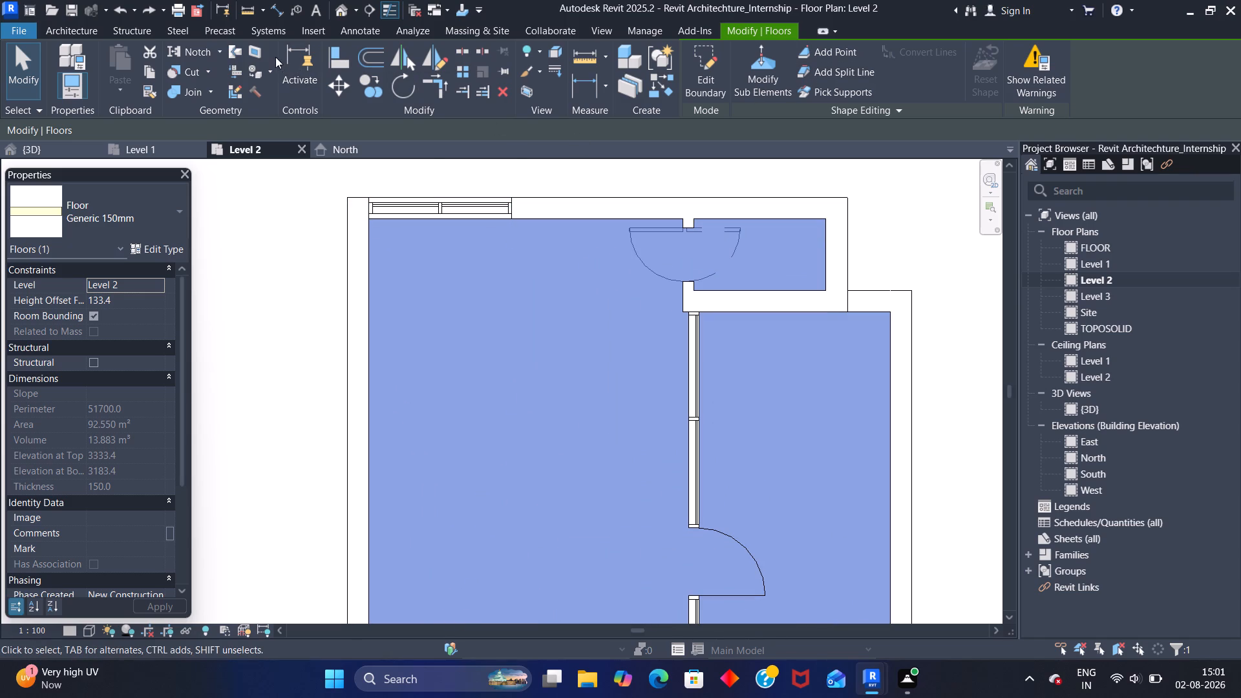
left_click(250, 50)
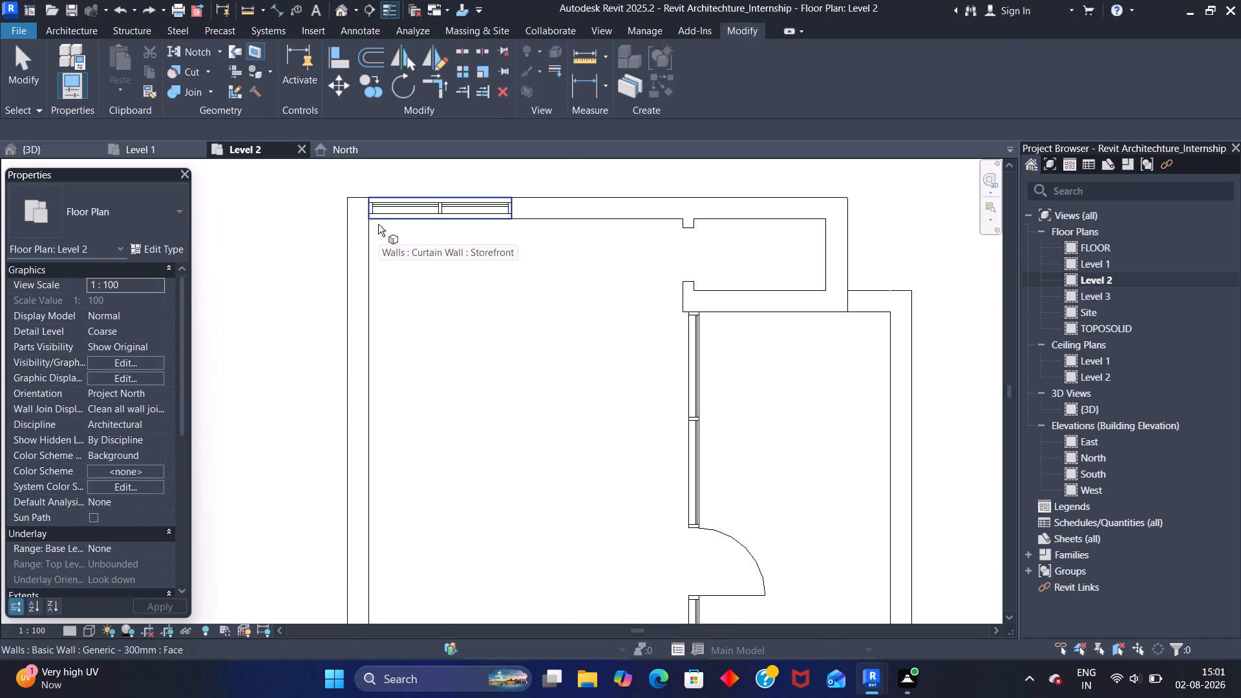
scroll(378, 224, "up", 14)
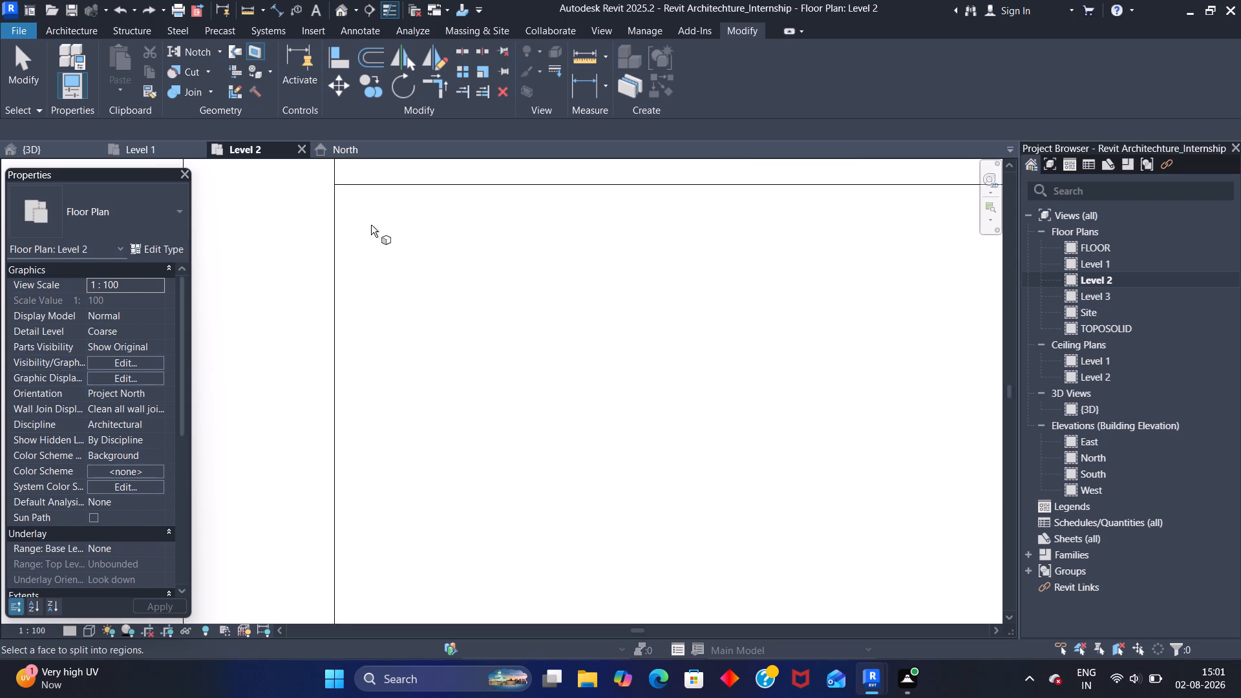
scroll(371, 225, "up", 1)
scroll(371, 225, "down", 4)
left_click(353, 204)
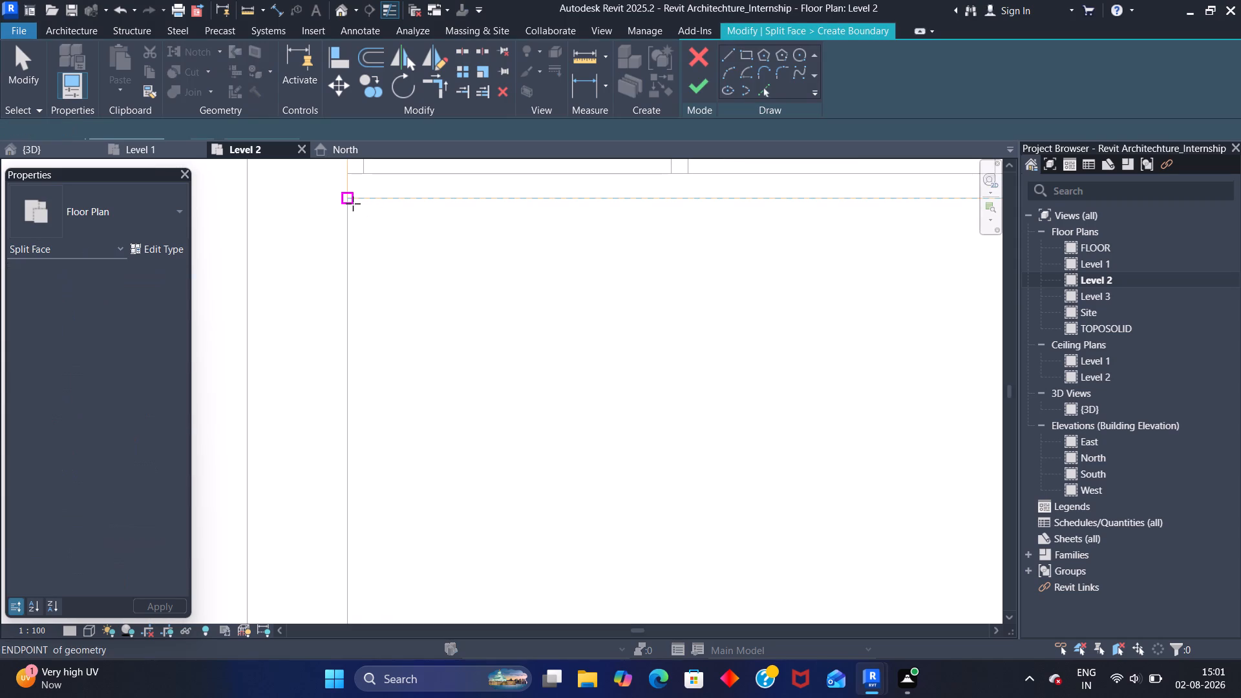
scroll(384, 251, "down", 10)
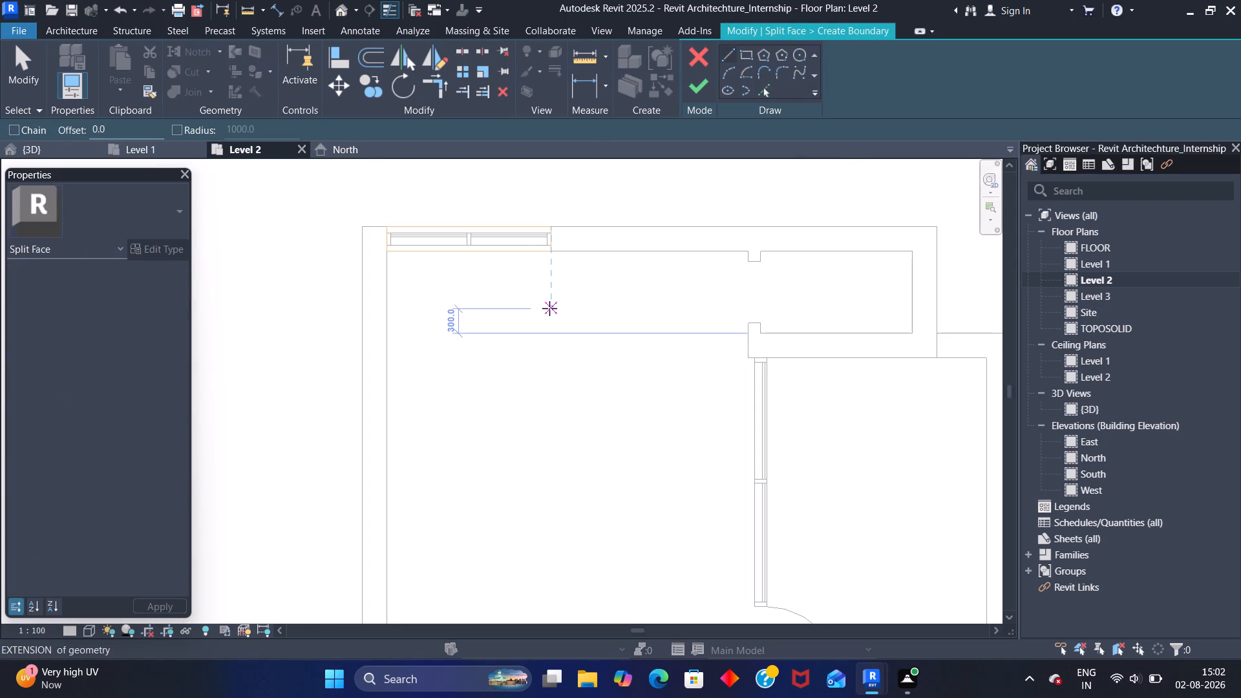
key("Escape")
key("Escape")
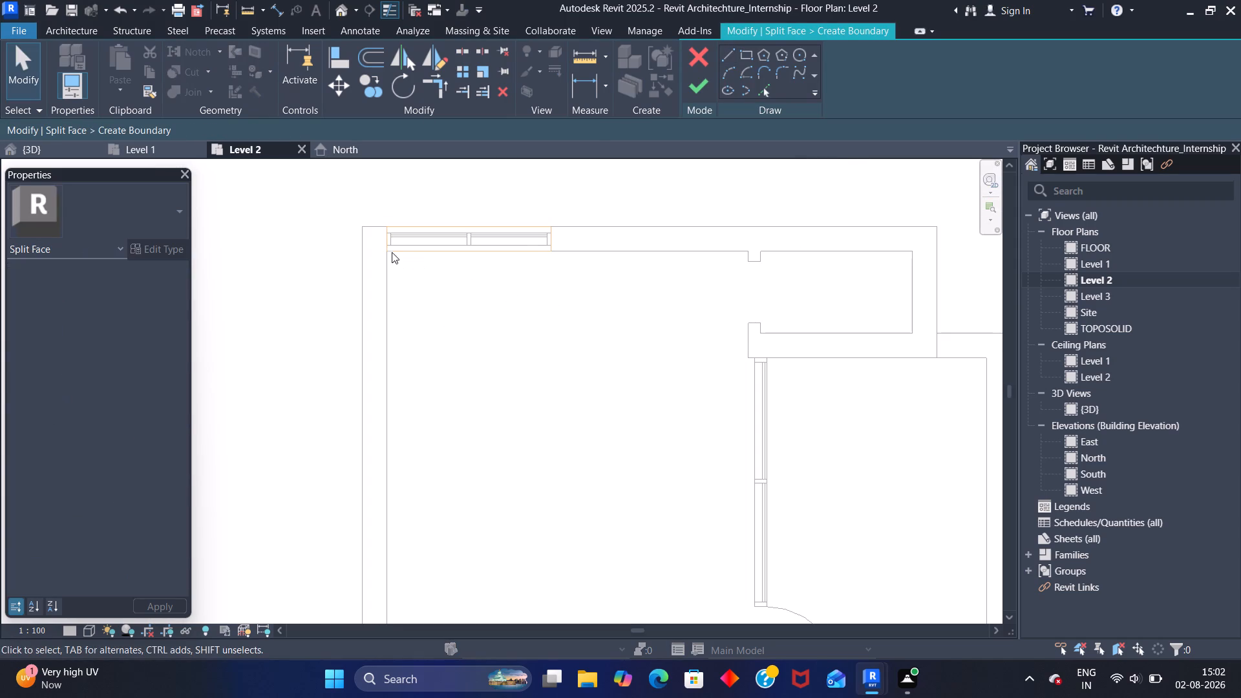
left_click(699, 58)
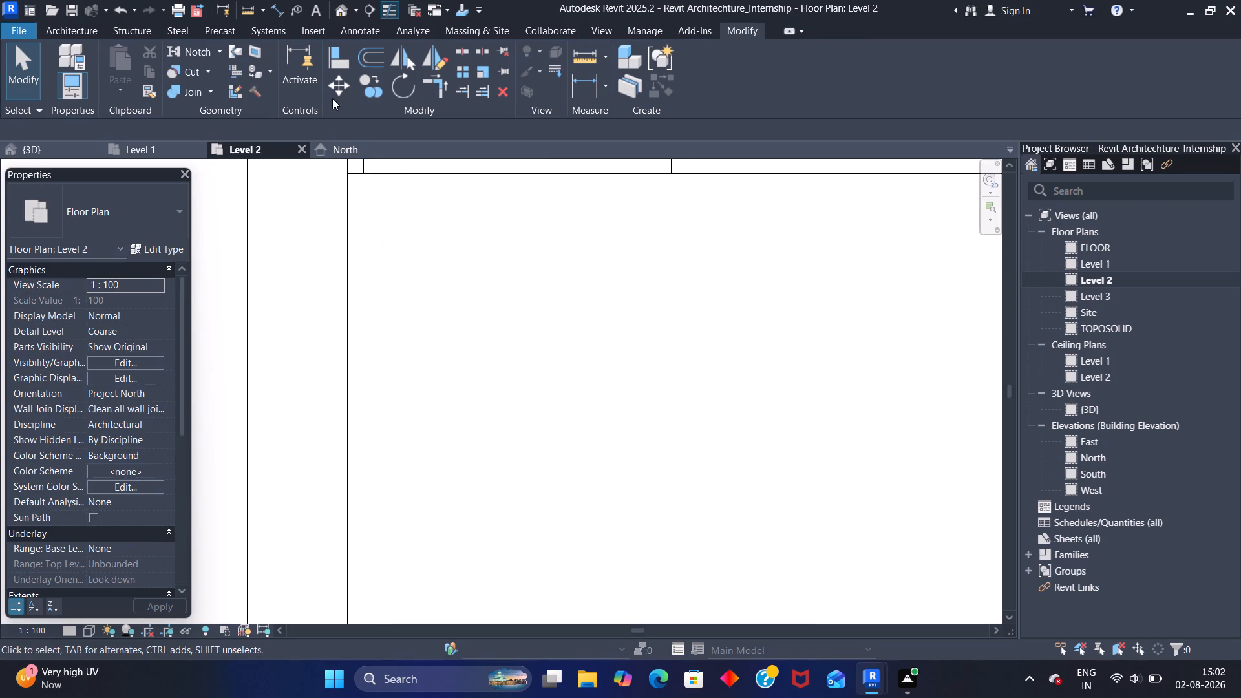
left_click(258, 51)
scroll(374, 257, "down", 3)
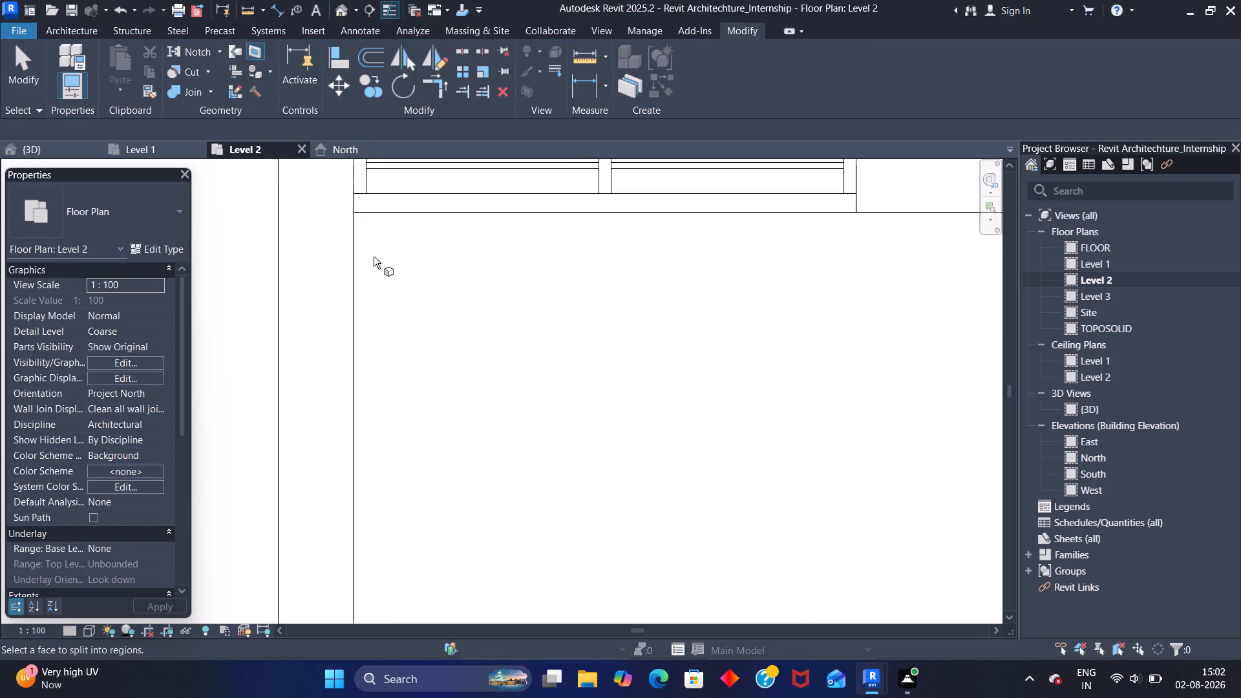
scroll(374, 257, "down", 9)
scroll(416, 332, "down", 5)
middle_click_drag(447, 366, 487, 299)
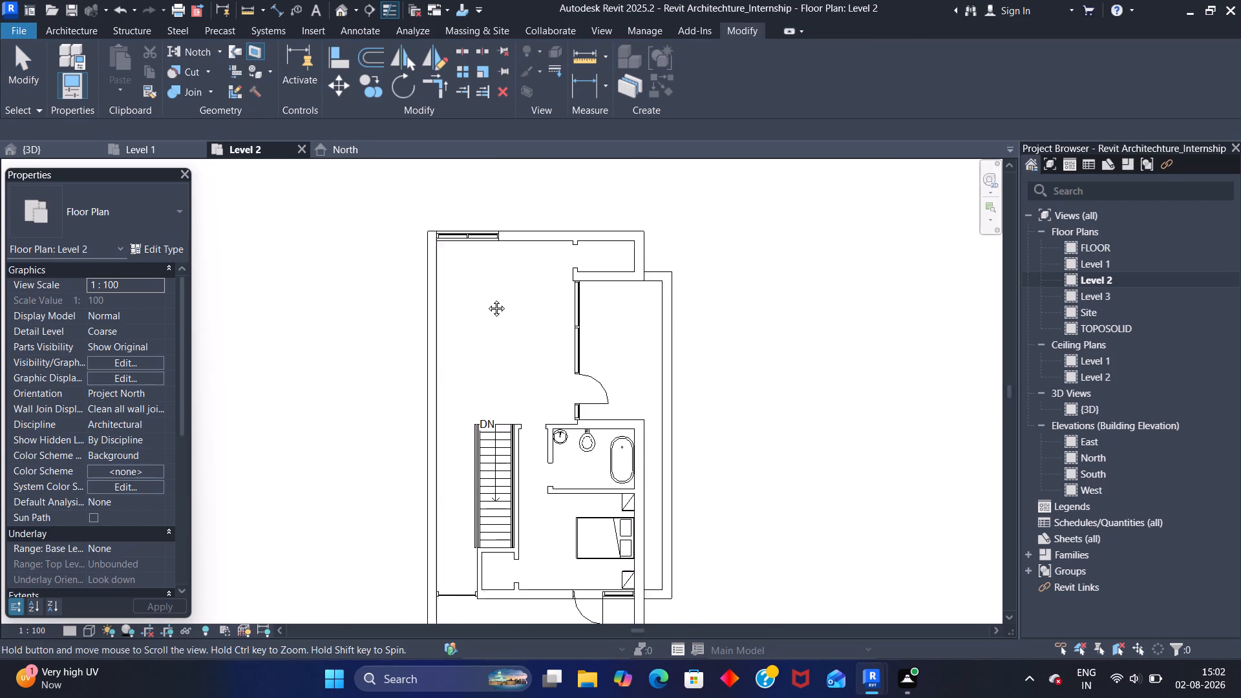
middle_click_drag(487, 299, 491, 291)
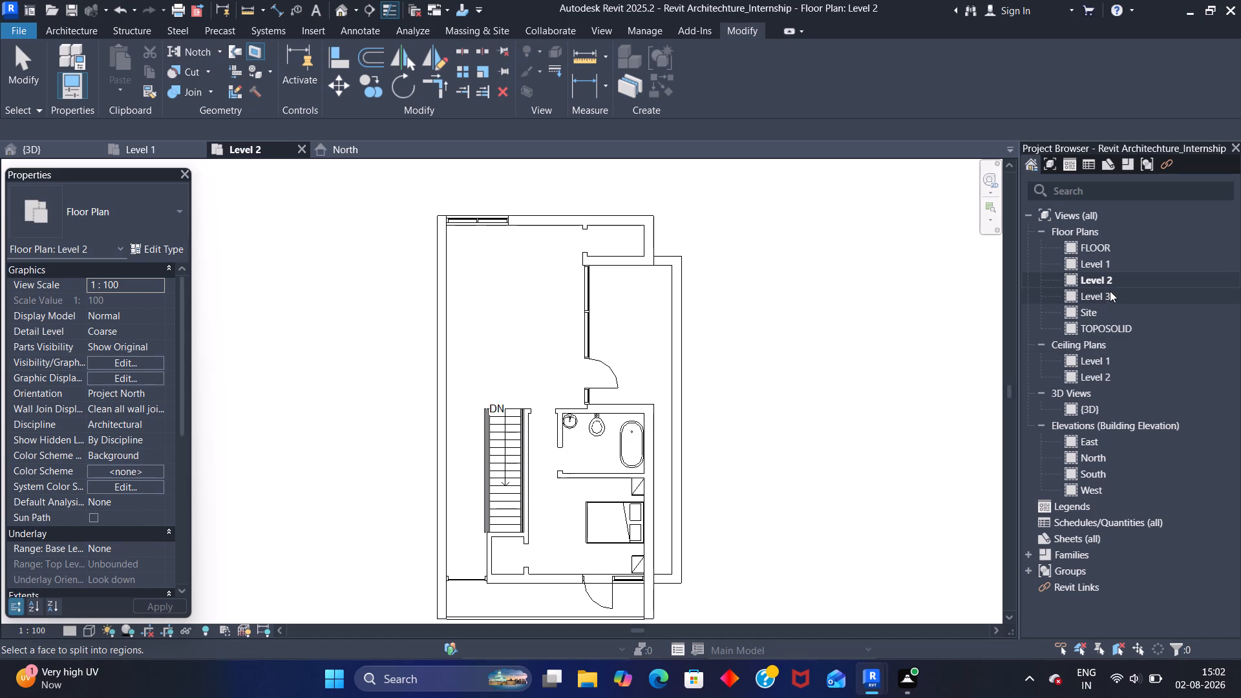
Select the Level 2 Generic 150mm floor in the North elevation and examine its extent in the Level 2 floor plan.
double_click(1108, 455)
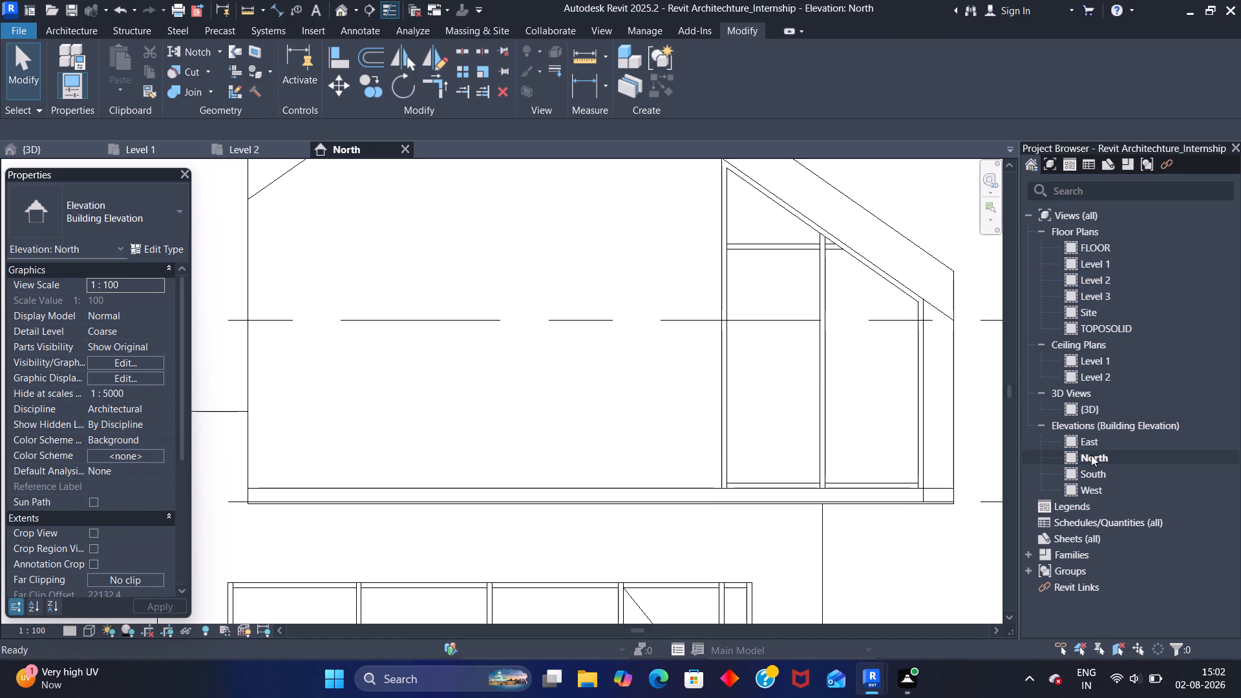
left_click(262, 487)
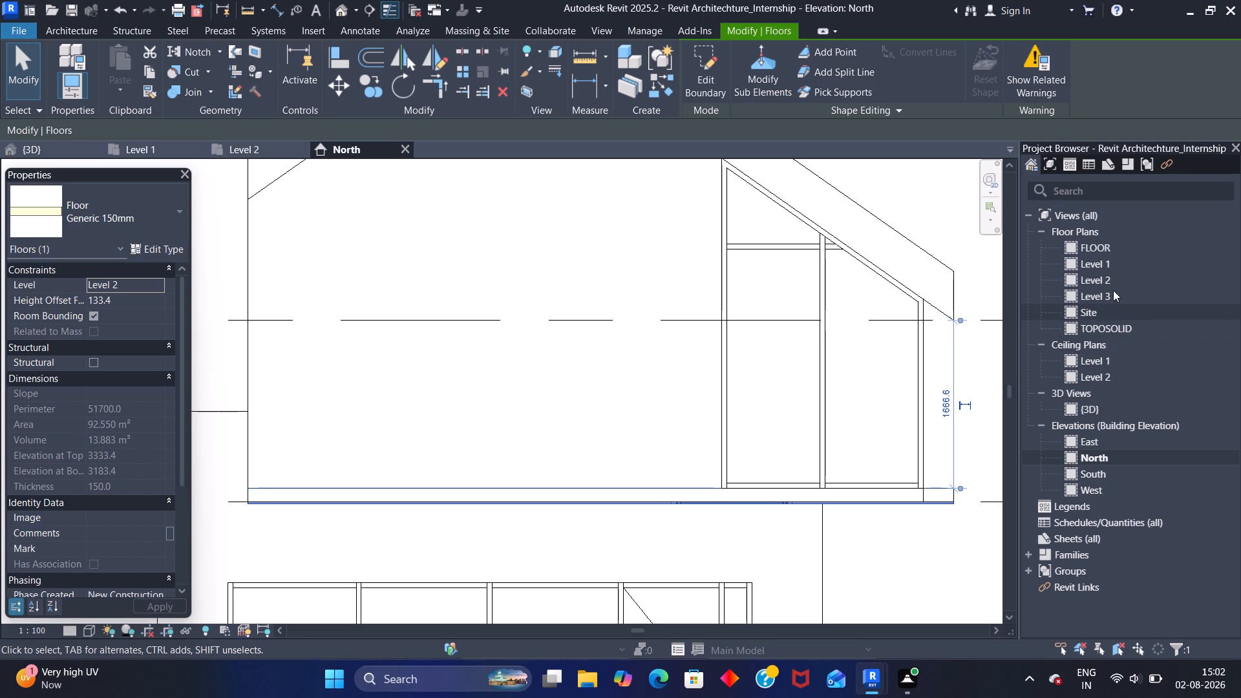
double_click(1115, 273)
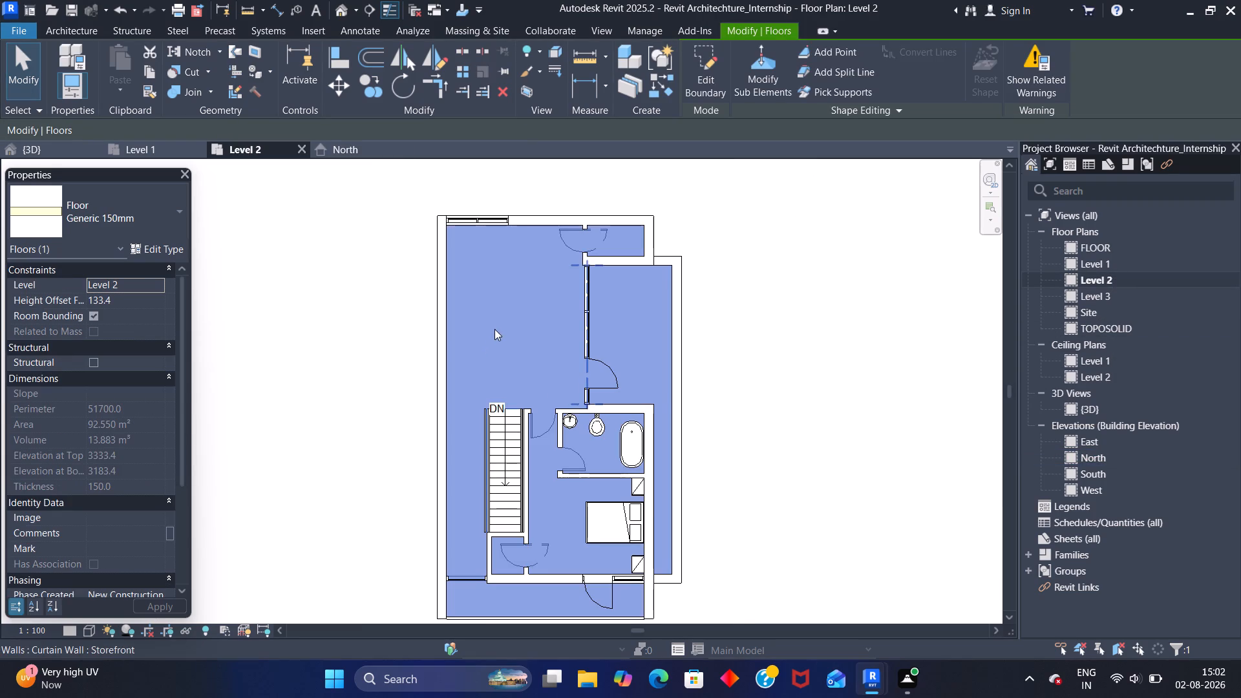
scroll(486, 290, "up", 2)
scroll(675, 240, "up", 9)
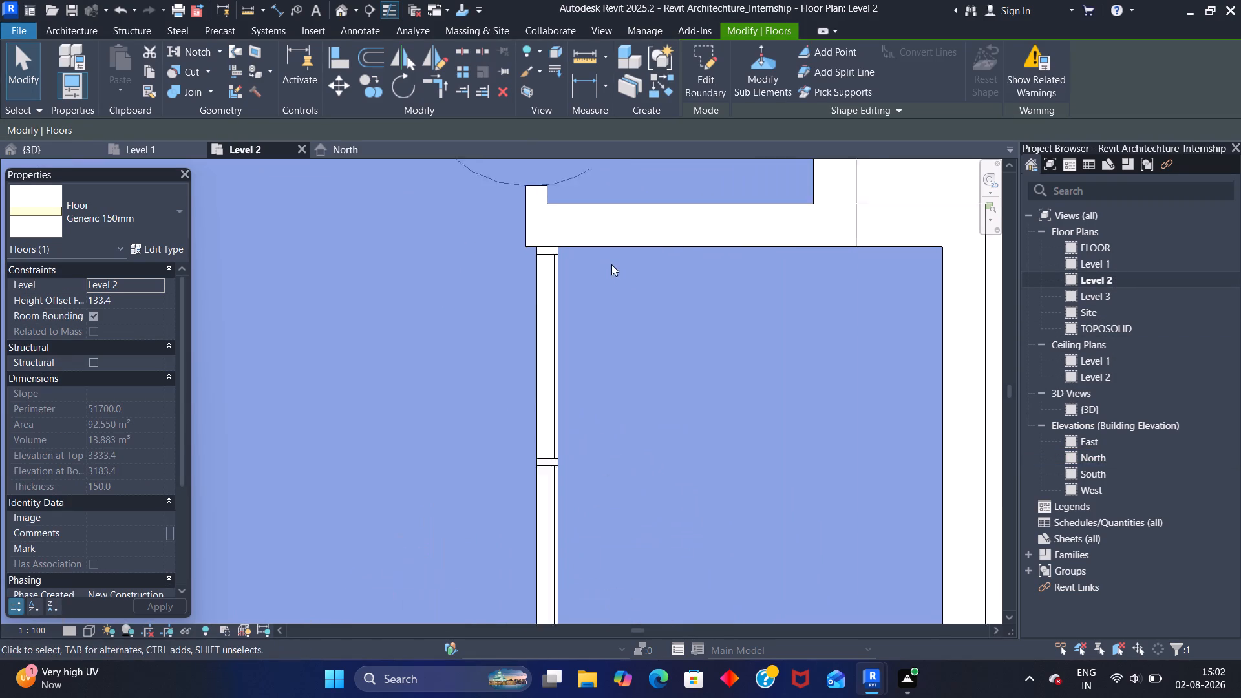
scroll(611, 264, "up", 14)
scroll(593, 247, "down", 4)
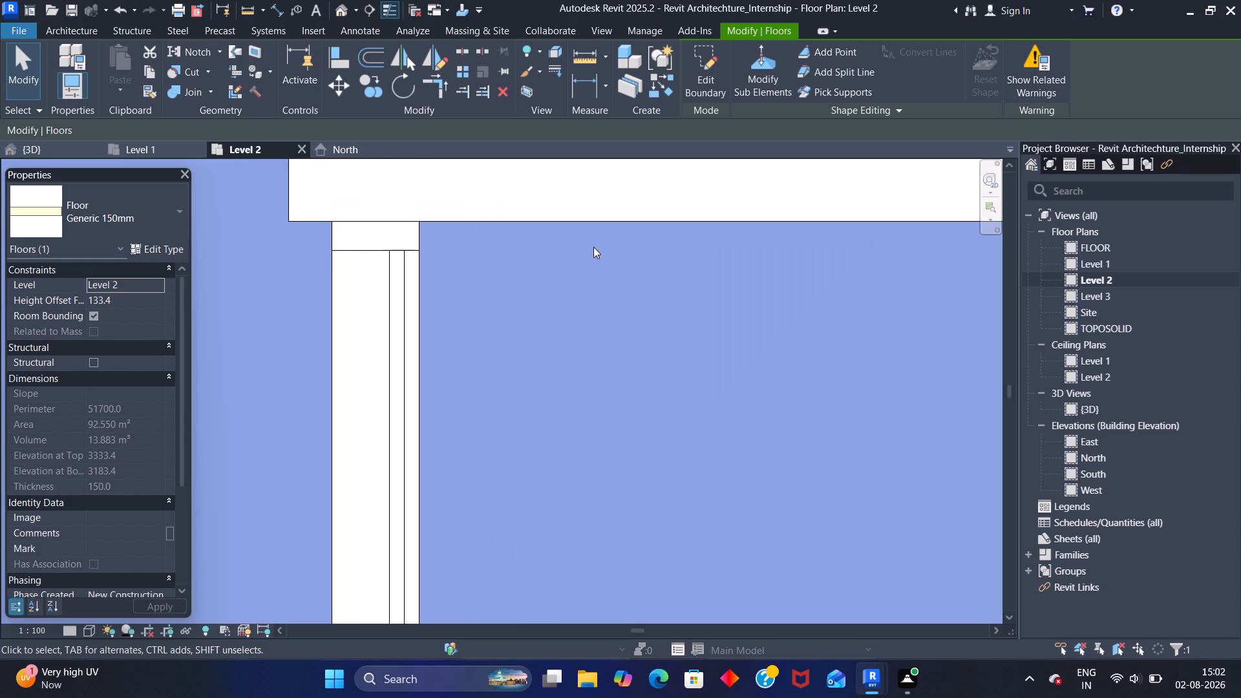
scroll(593, 247, "down", 14)
scroll(648, 279, "down", 2)
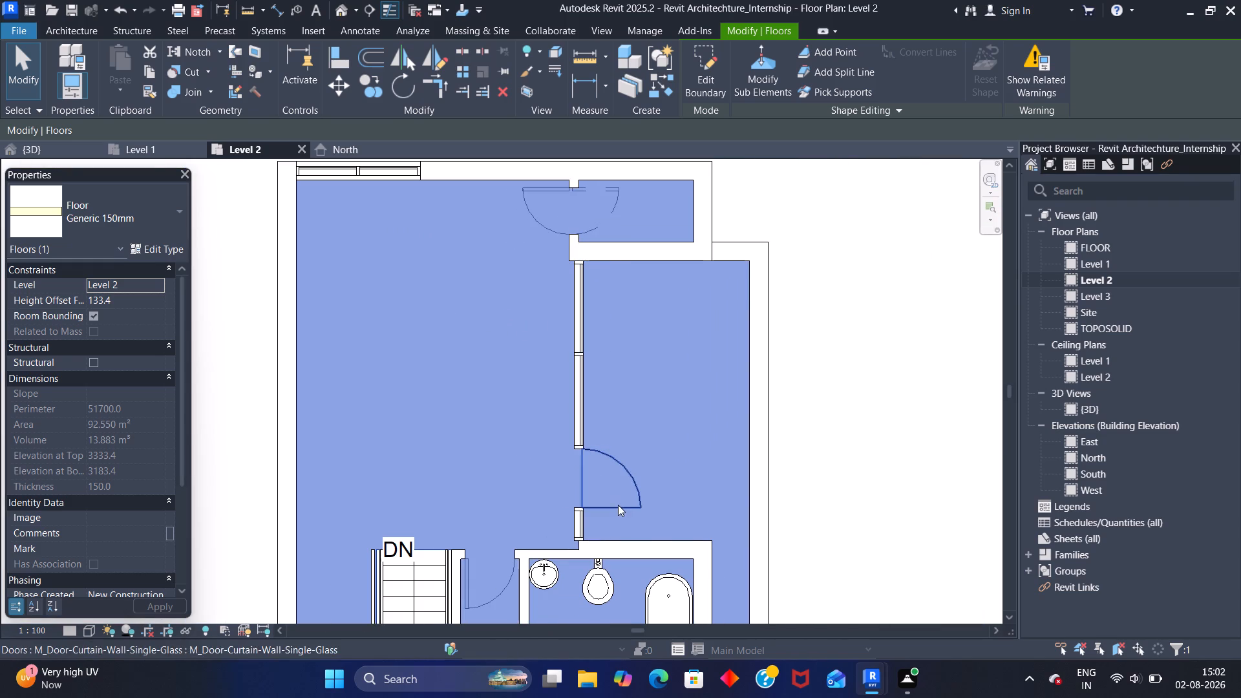
scroll(672, 532, "down", 1, "shift")
middle_click_drag(681, 476, 591, 392, "shift")
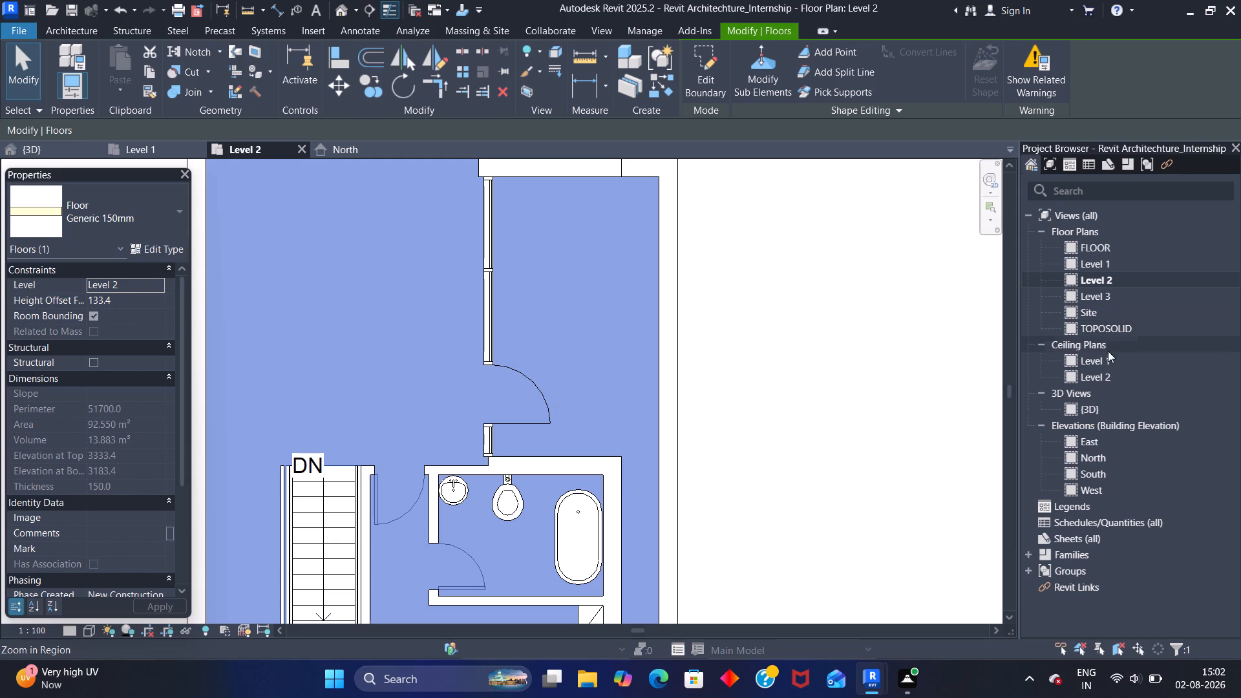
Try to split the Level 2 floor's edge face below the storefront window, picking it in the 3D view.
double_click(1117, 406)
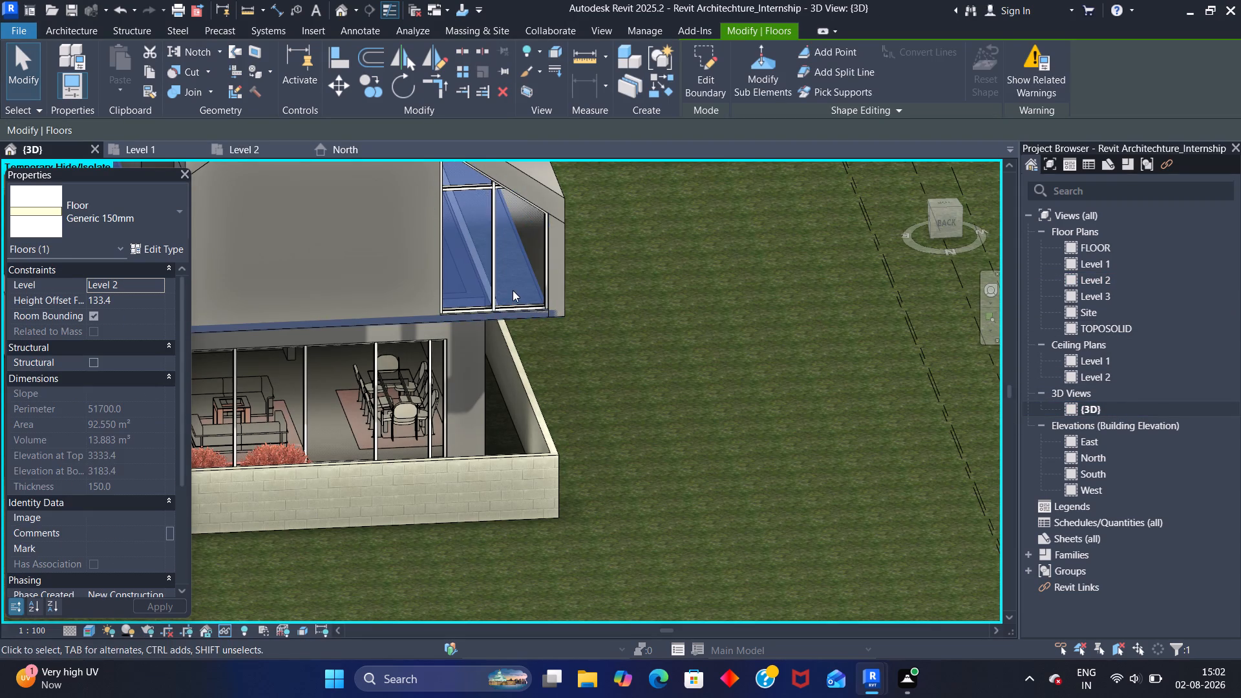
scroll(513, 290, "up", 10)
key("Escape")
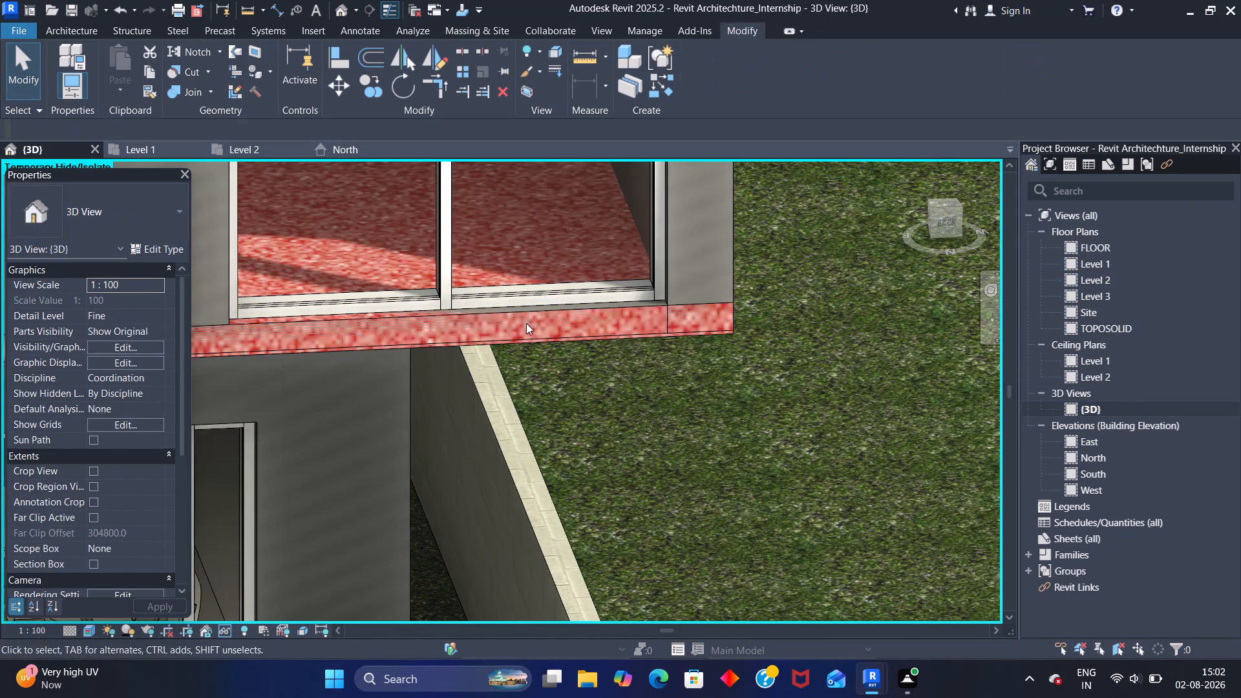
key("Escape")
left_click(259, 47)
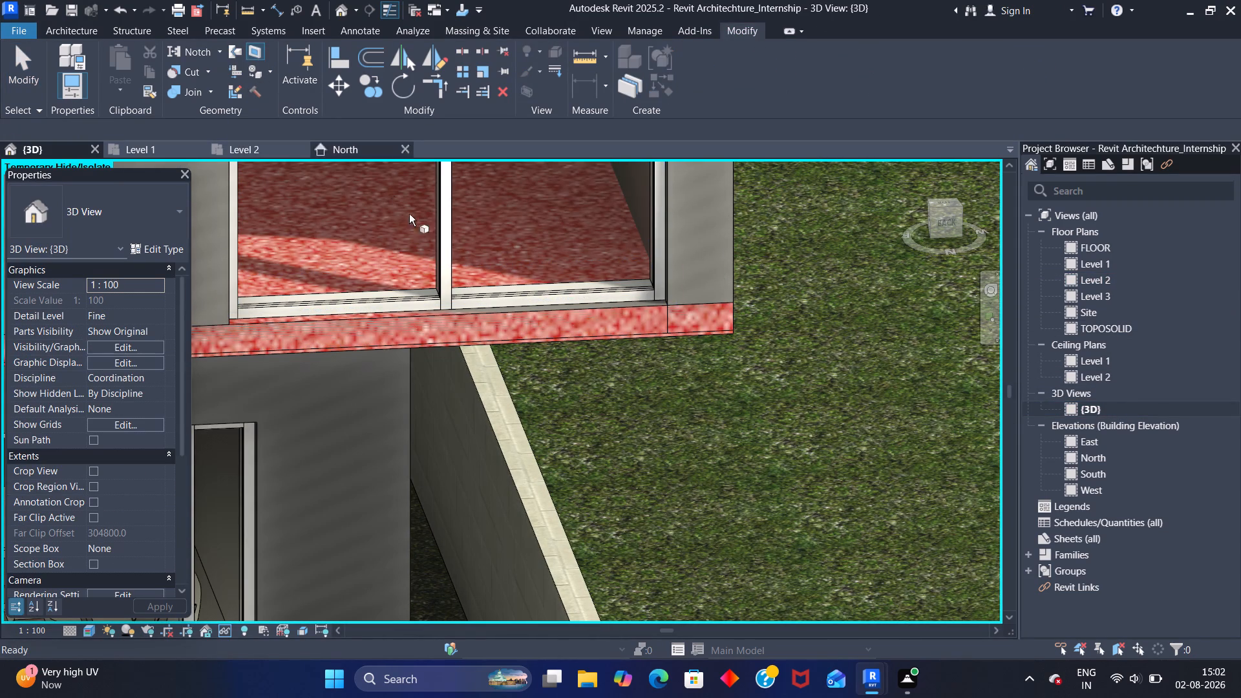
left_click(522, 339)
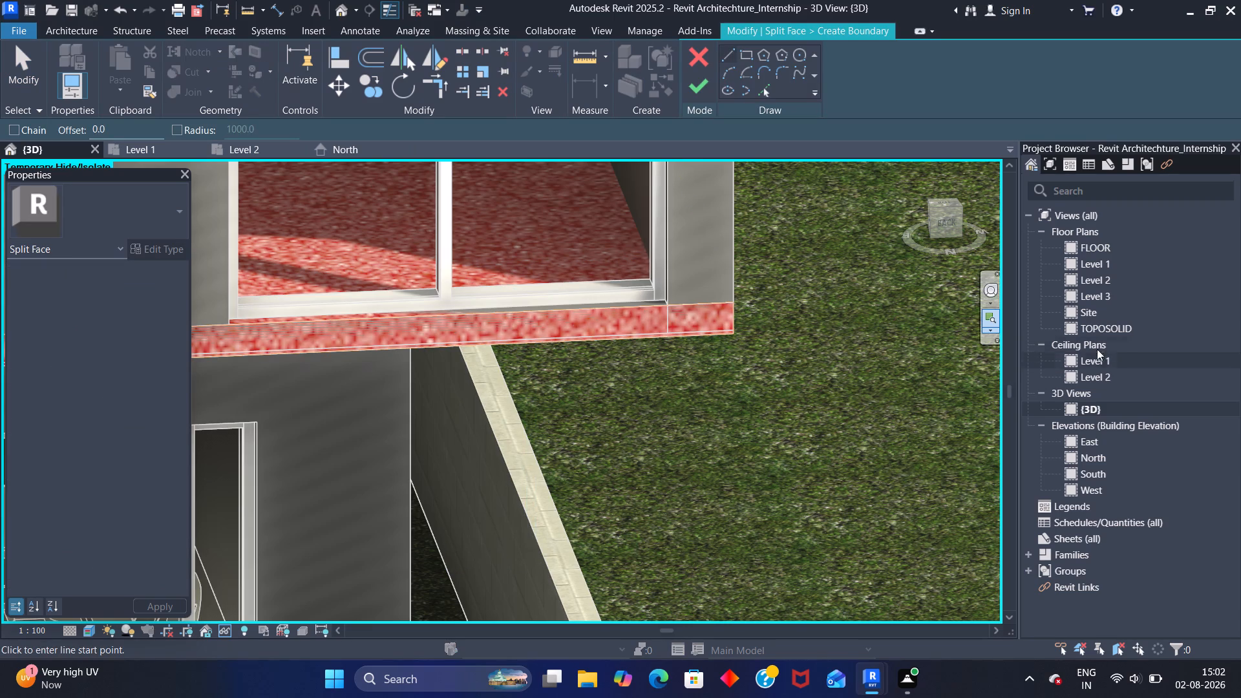
Examine the Level 2 floor plan around the rooms, bathroom and exterior walls for the picked face's split boundary.
double_click(1105, 284)
middle_click_drag(525, 260, 825, 540)
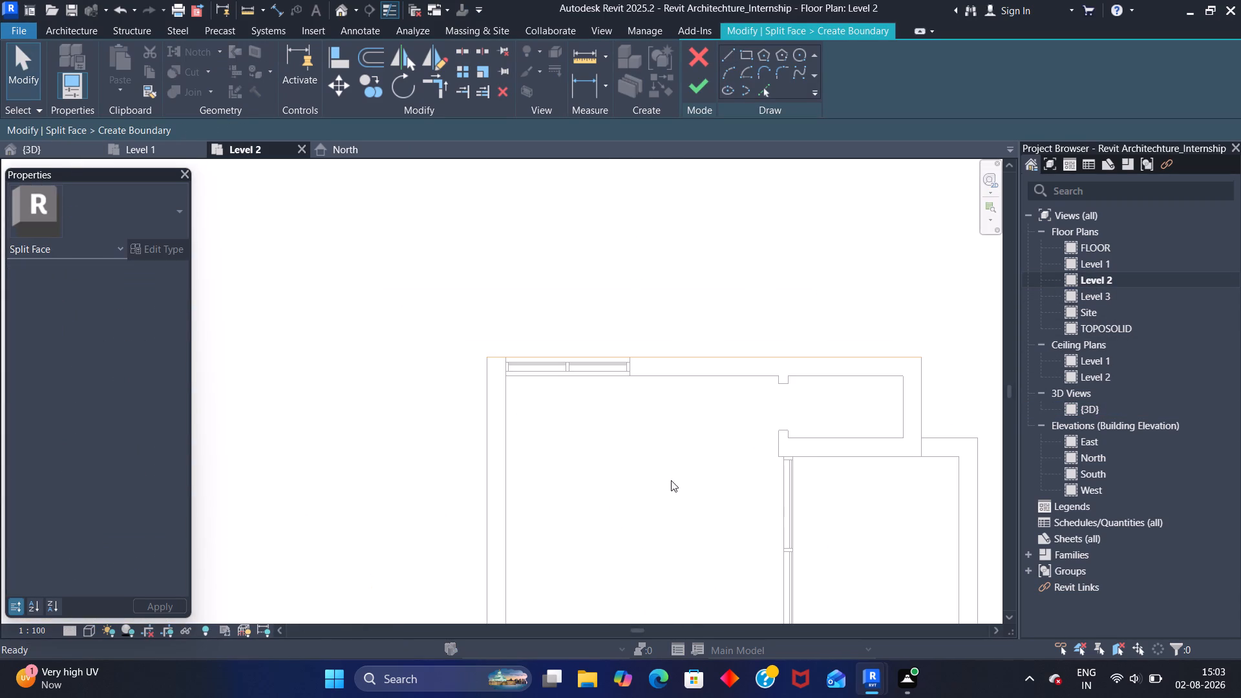
scroll(555, 412, "up", 1)
scroll(552, 416, "down", 4)
middle_click_drag(571, 438, 578, 305)
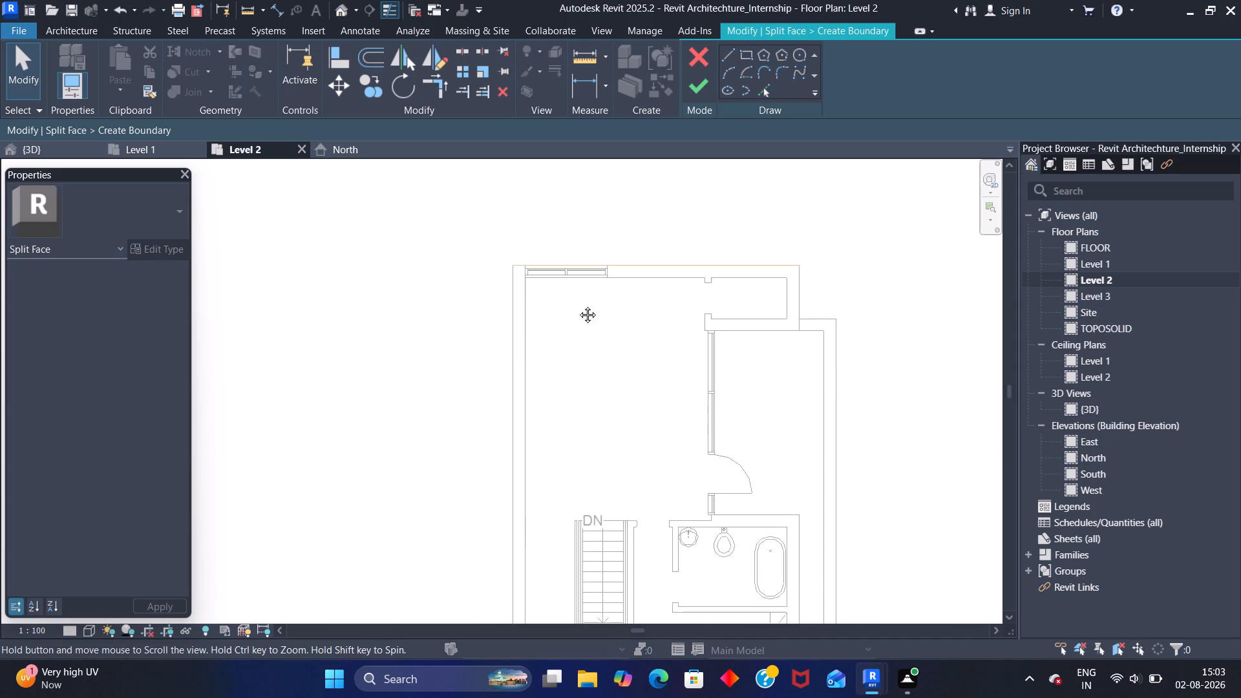
middle_click_drag(578, 305, 586, 299)
middle_click_drag(652, 365, 664, 173)
scroll(886, 437, "up", 8)
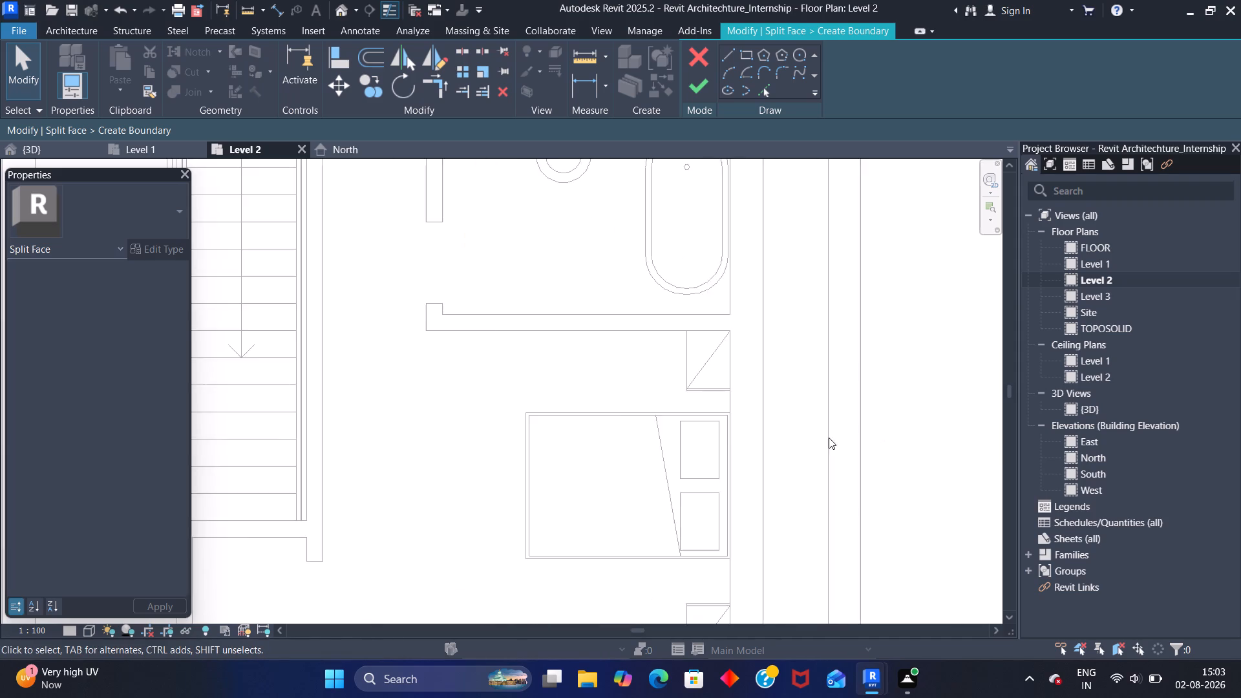
scroll(829, 438, "up", 7)
scroll(853, 422, "down", 19)
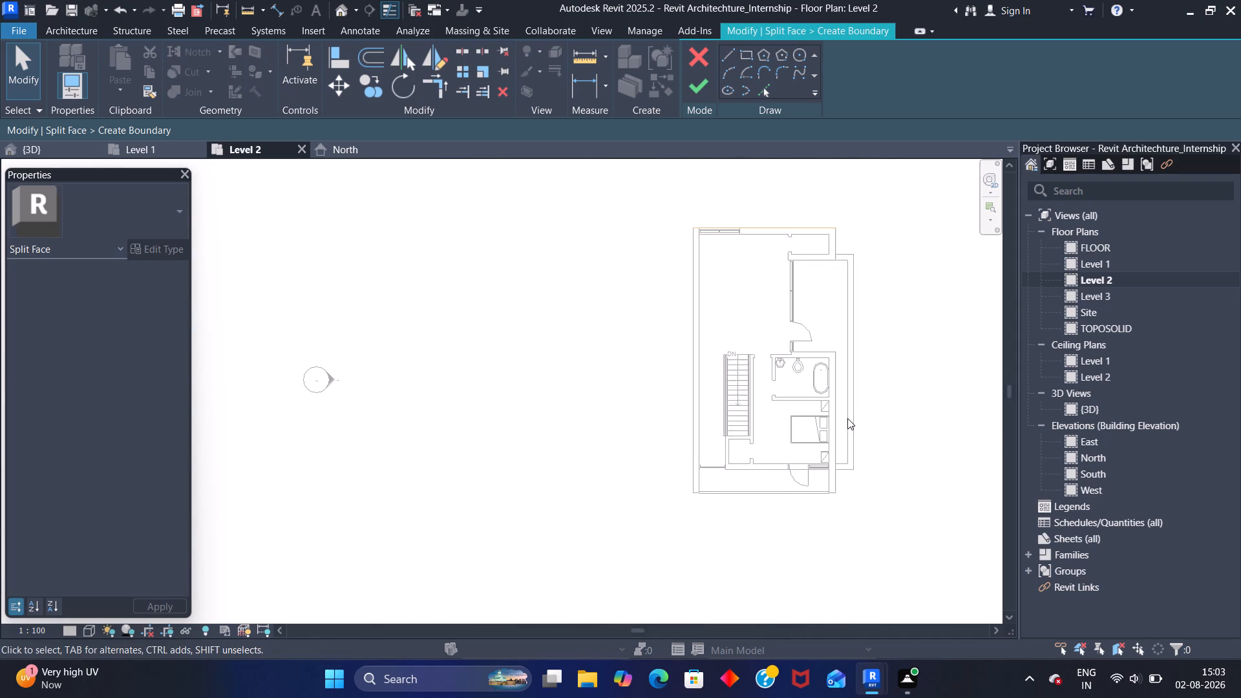
scroll(847, 418, "down", 2)
scroll(741, 269, "up", 9)
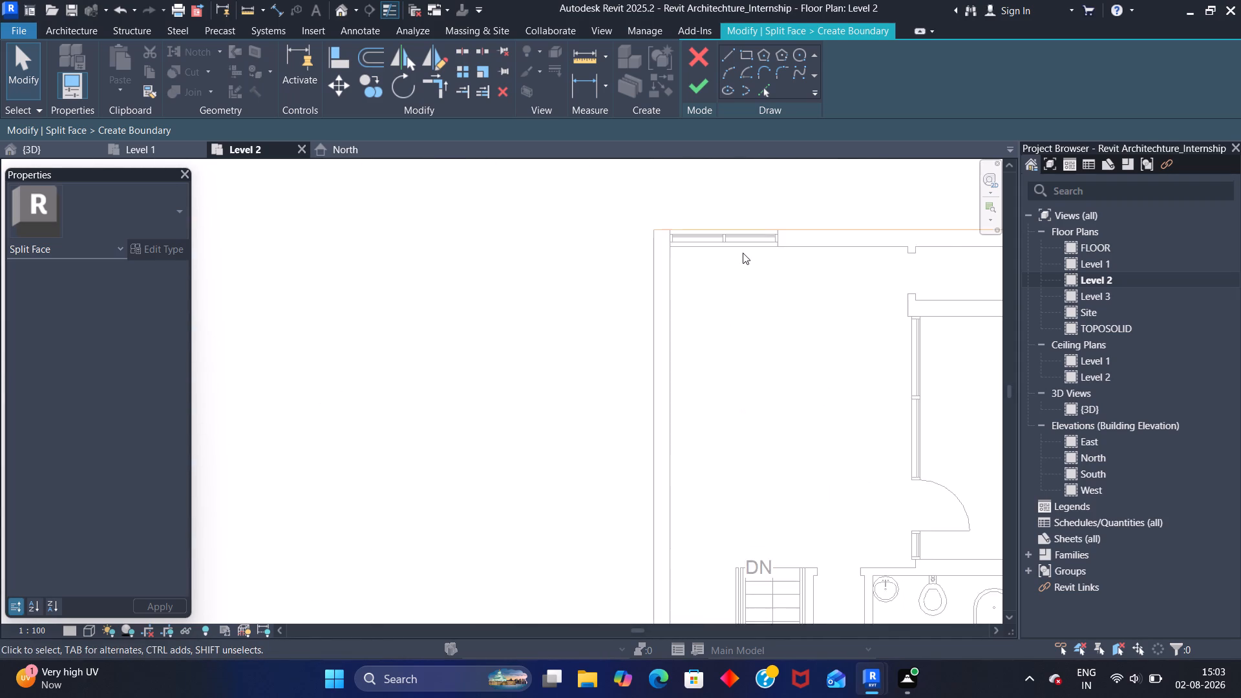
scroll(743, 253, "up", 2)
scroll(743, 253, "down", 6)
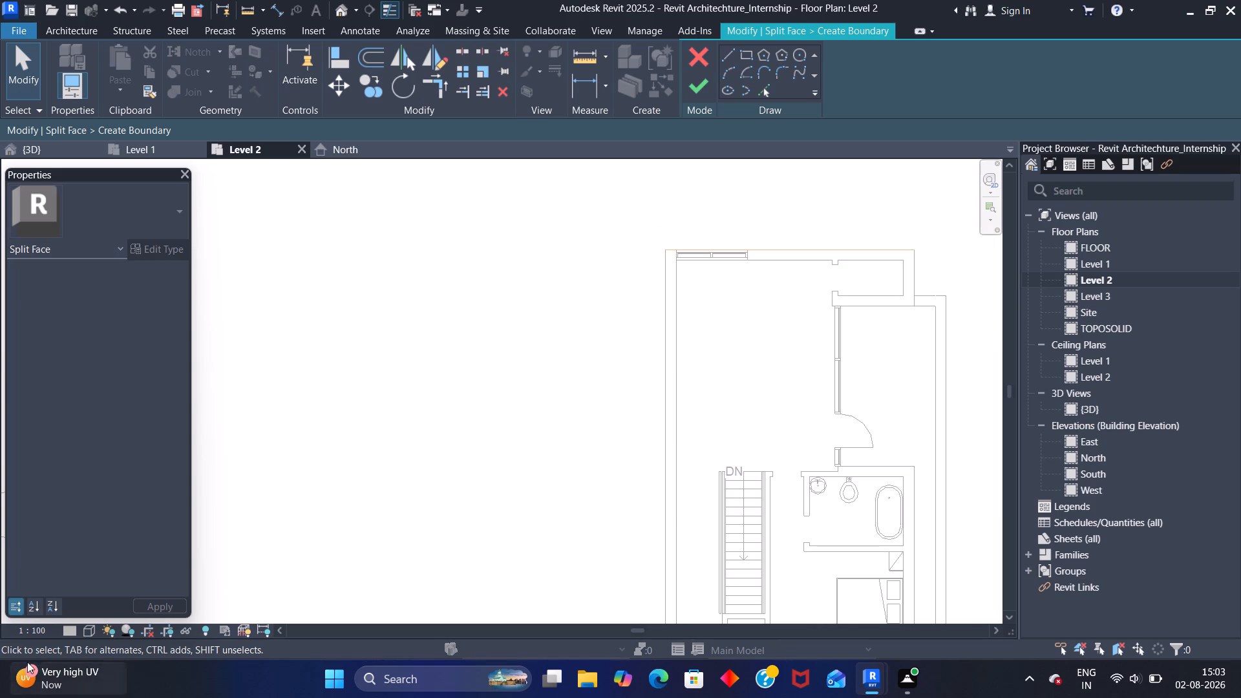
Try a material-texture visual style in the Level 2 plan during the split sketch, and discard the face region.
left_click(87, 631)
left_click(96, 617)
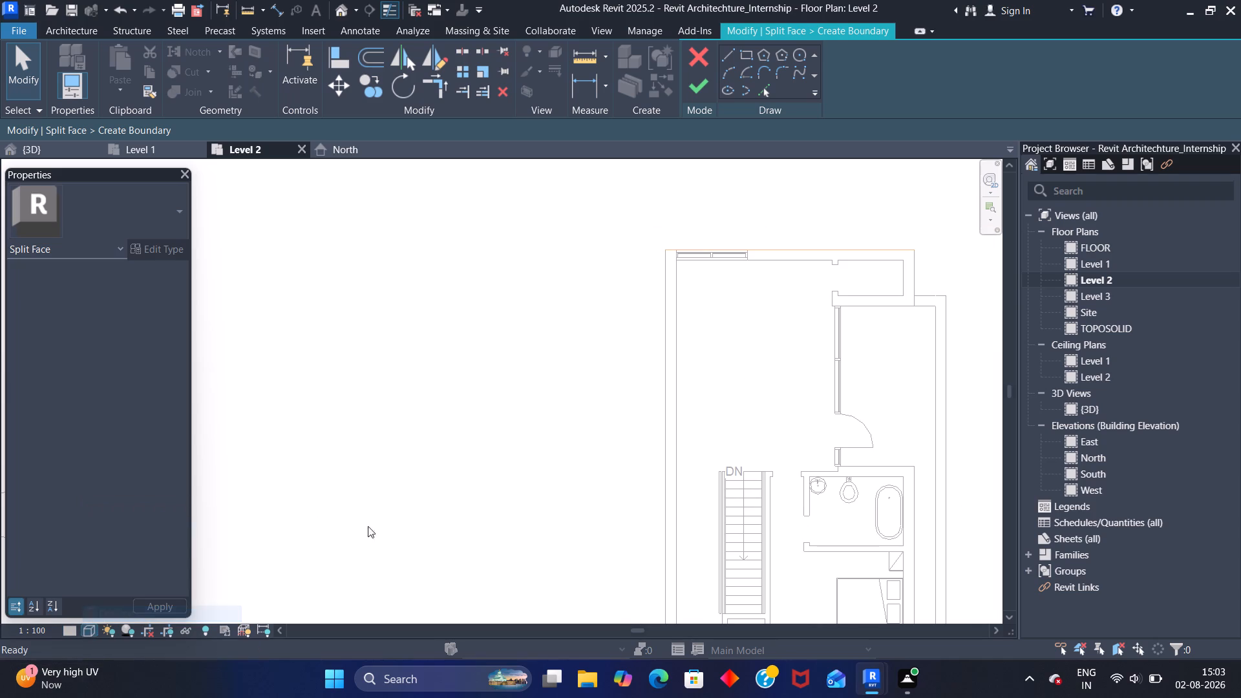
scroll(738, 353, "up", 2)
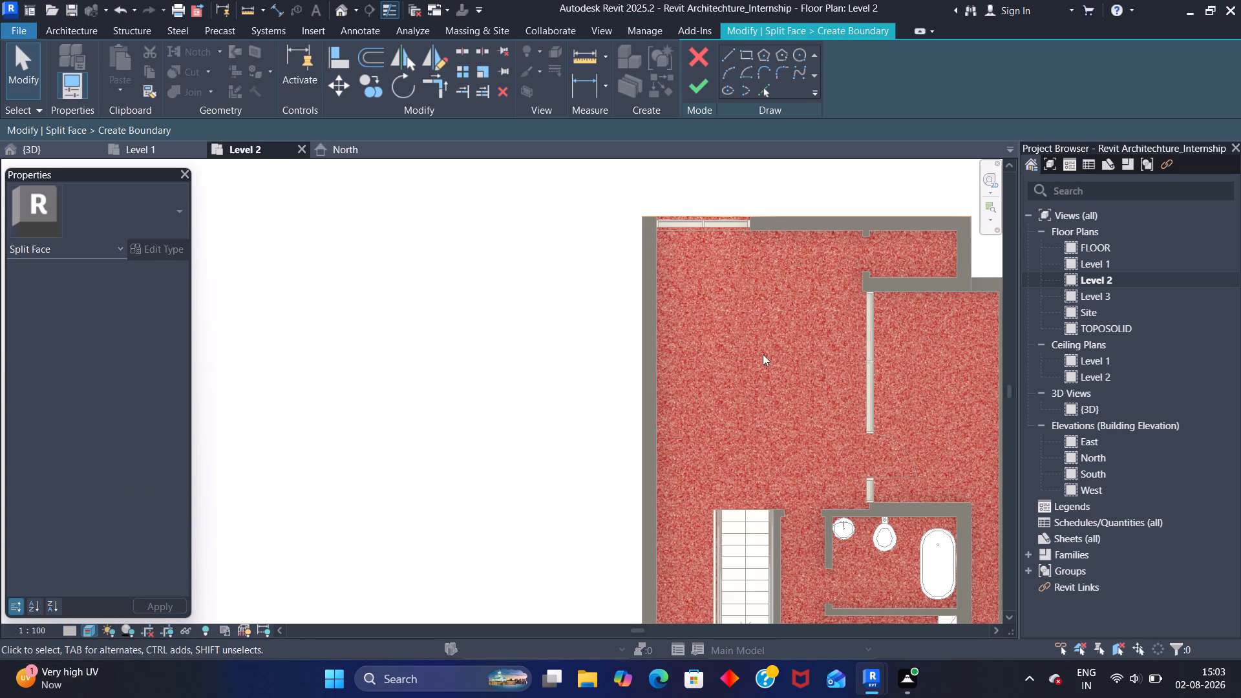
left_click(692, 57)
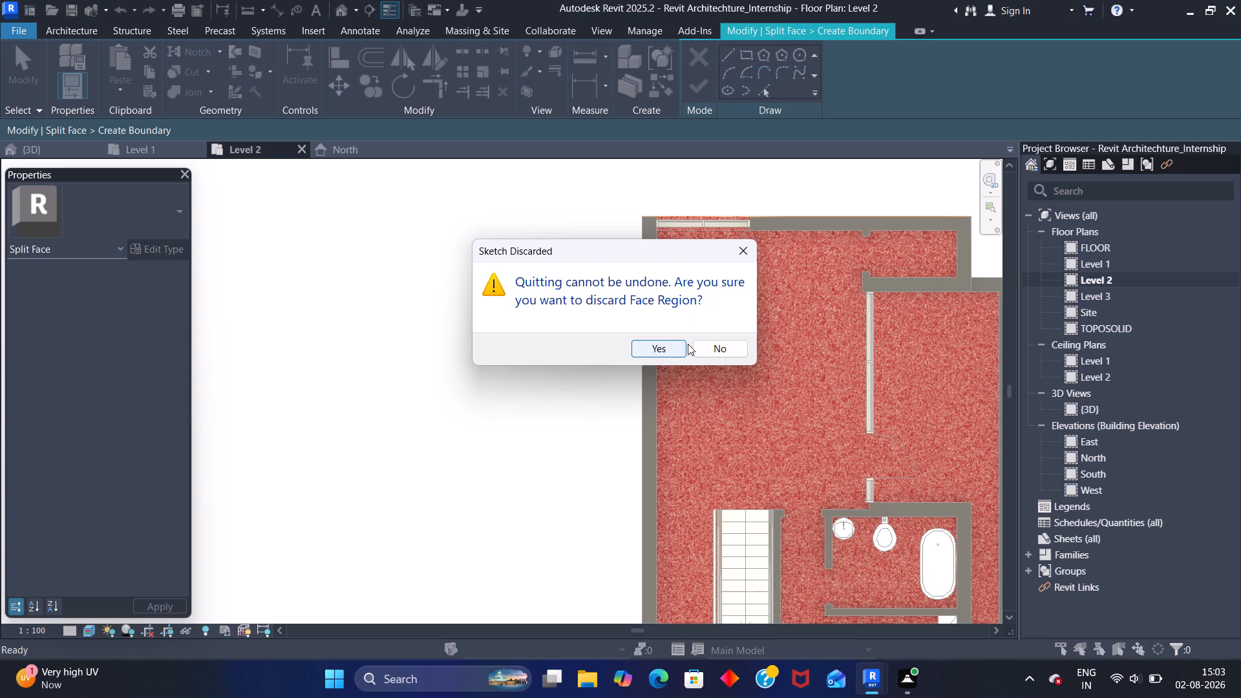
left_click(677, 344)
Change the Level 2 floor plan's visual style to display the material textures.
scroll(718, 264, "up", 2)
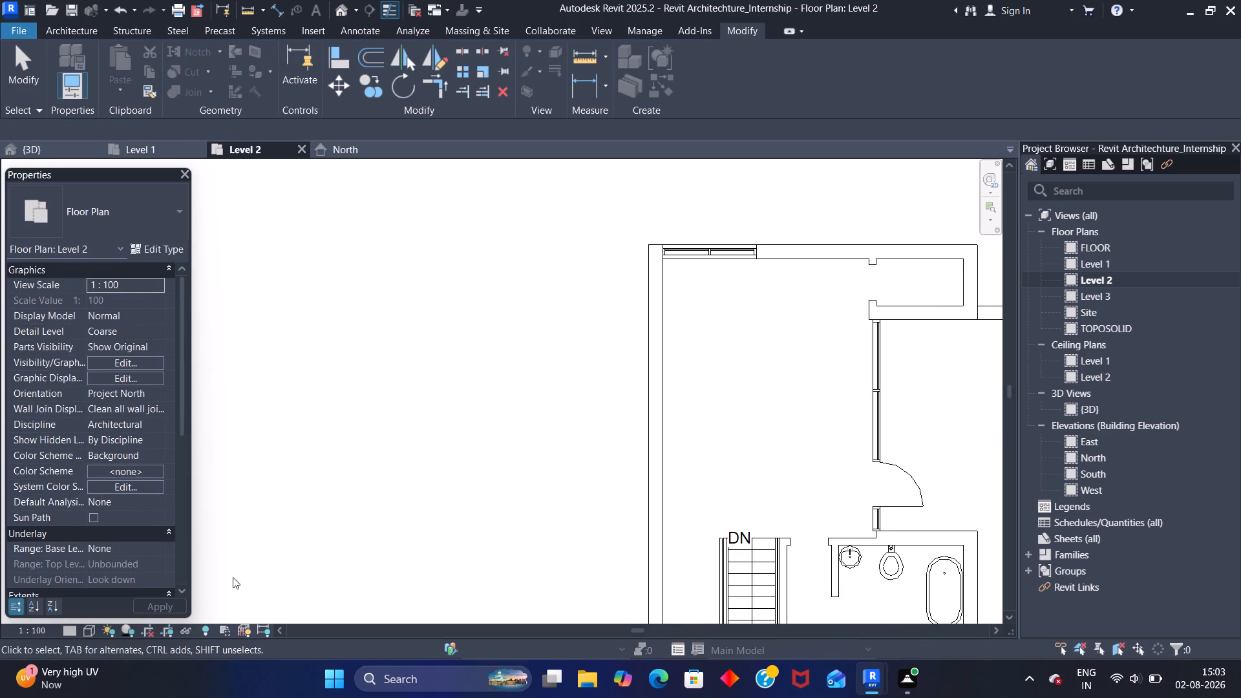
left_click(90, 632)
left_click(111, 608)
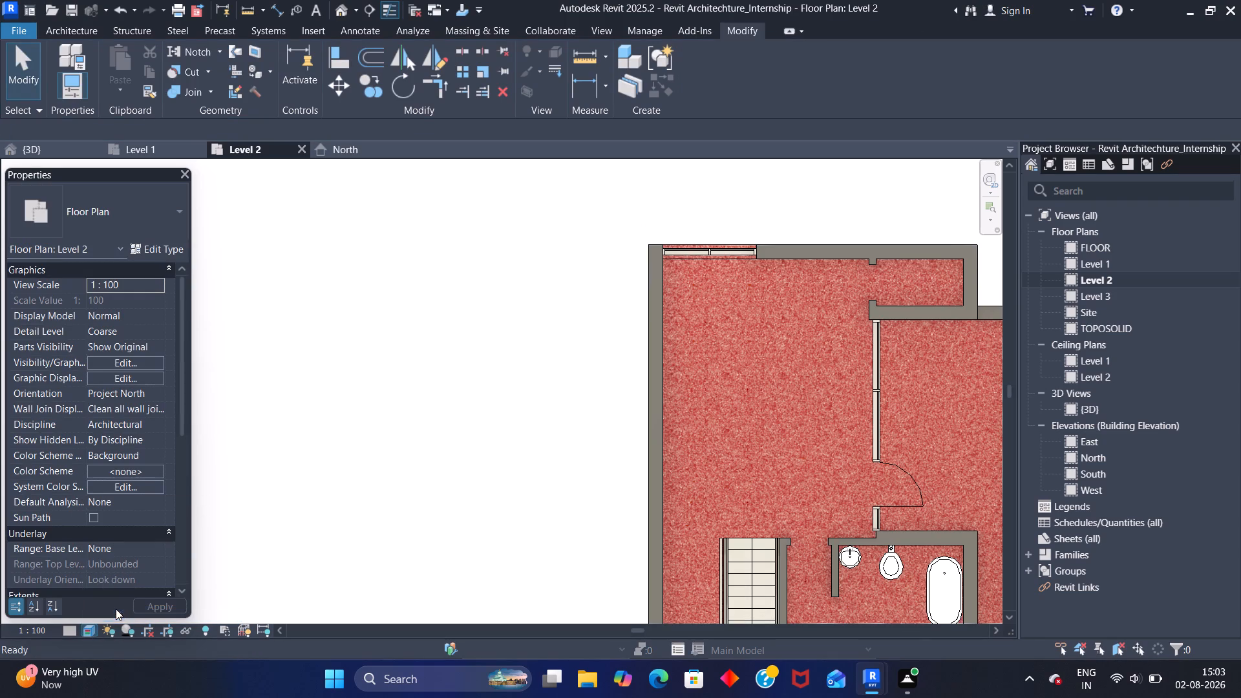
Start splitting the Level 2 Generic 150mm floor, picking its face at the exterior edge beside the storefront window.
middle_click_drag(773, 385, 571, 456)
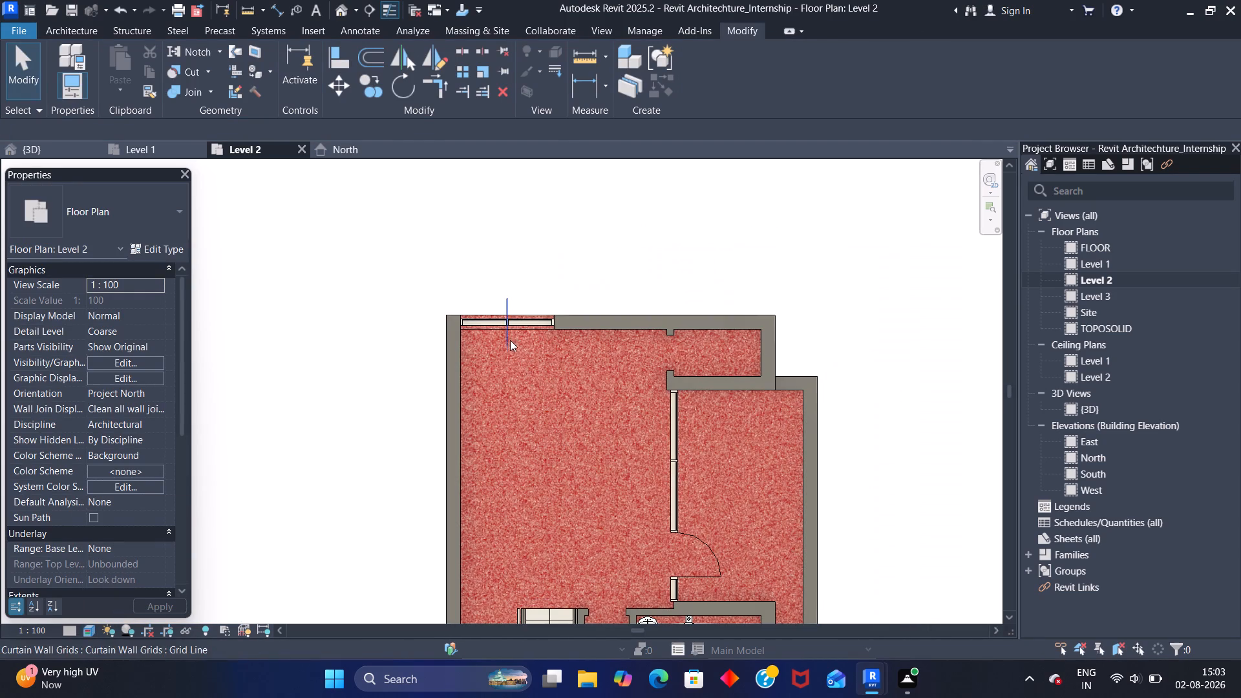
scroll(525, 401, "down", 6)
middle_click_drag(538, 394, 527, 298)
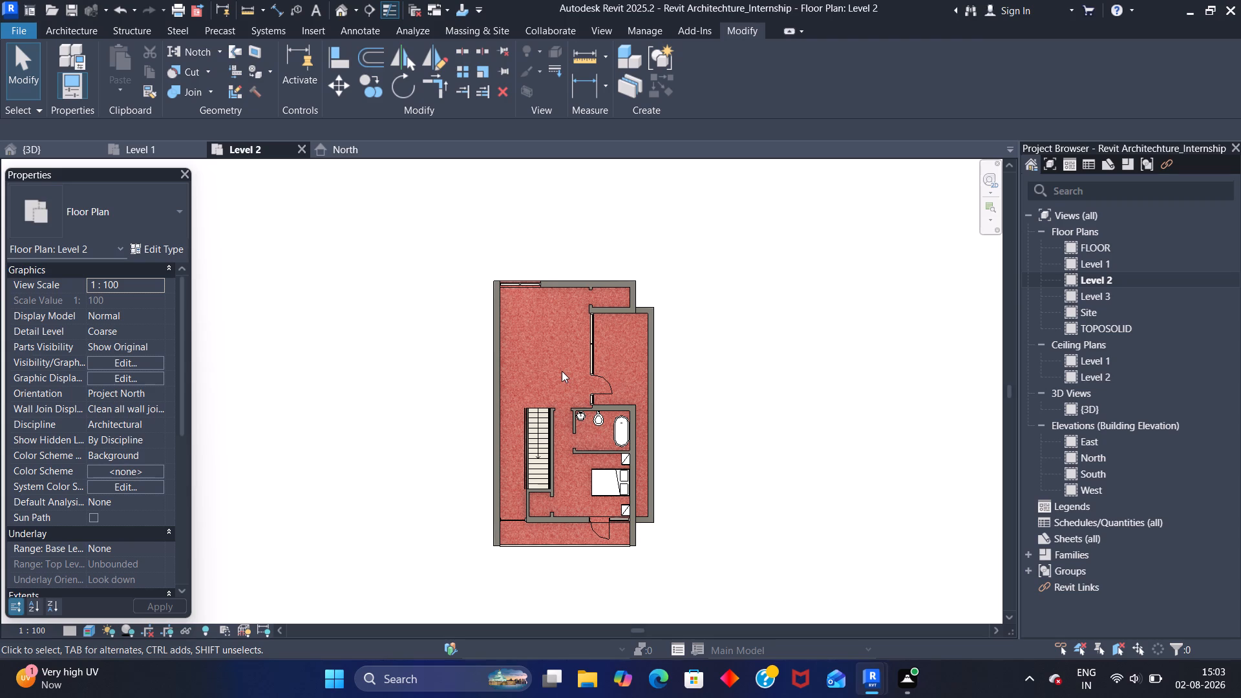
scroll(562, 371, "up", 2)
scroll(512, 305, "up", 4)
middle_click_drag(466, 221, 458, 295)
scroll(453, 301, "up", 14)
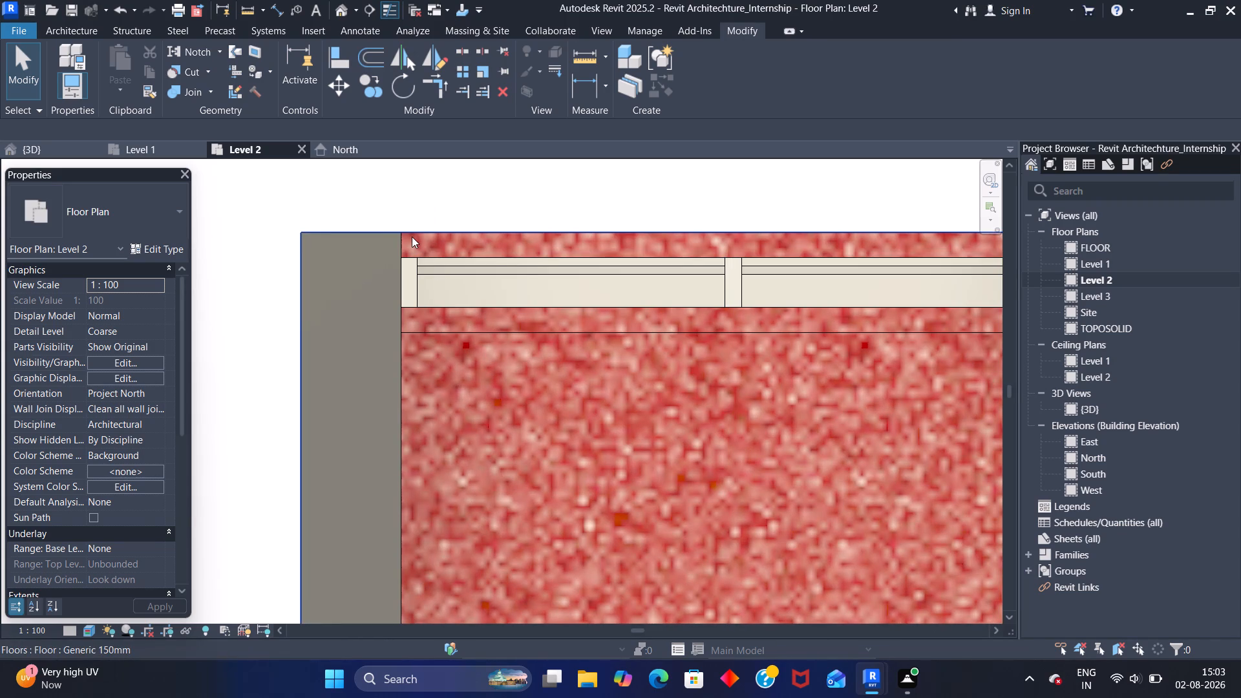
left_click(252, 45)
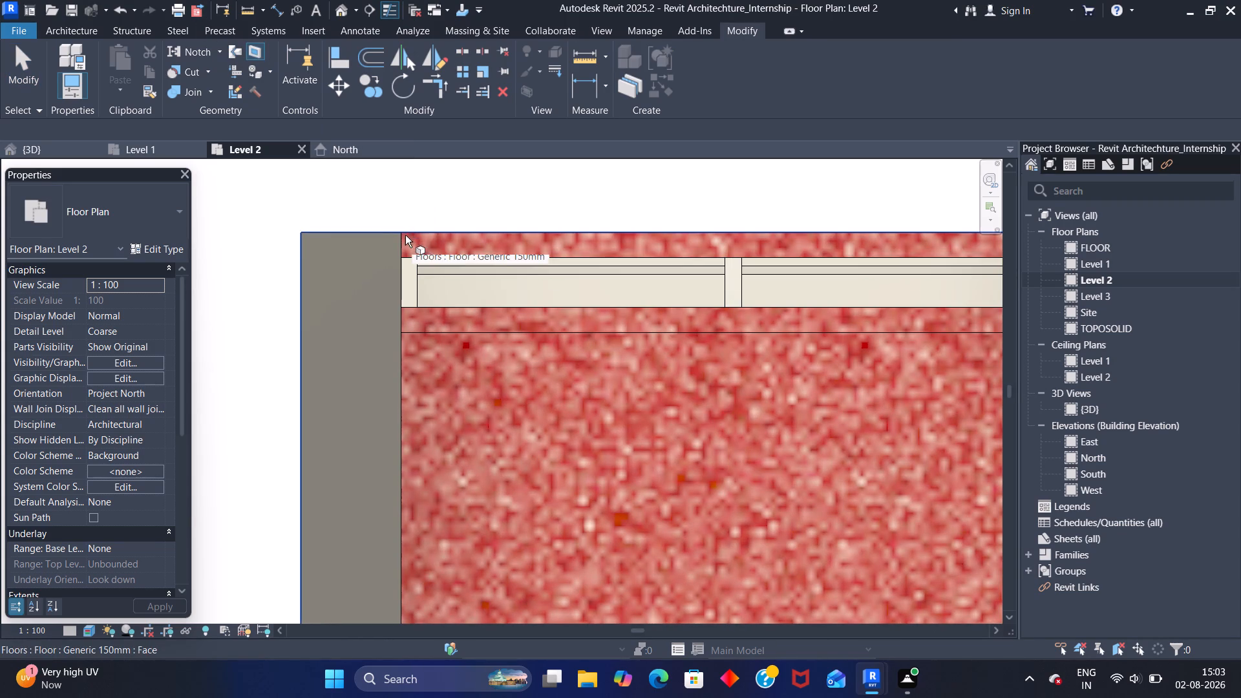
scroll(403, 236, "up", 20)
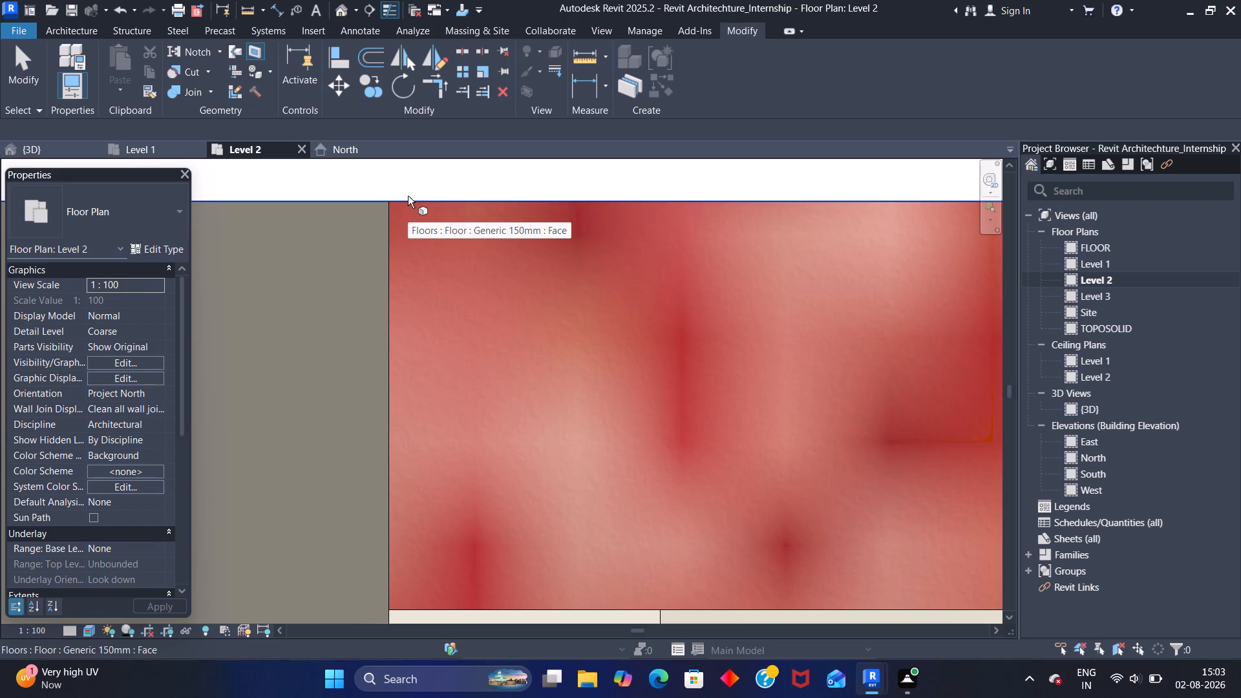
key("Tab")
left_click(410, 202)
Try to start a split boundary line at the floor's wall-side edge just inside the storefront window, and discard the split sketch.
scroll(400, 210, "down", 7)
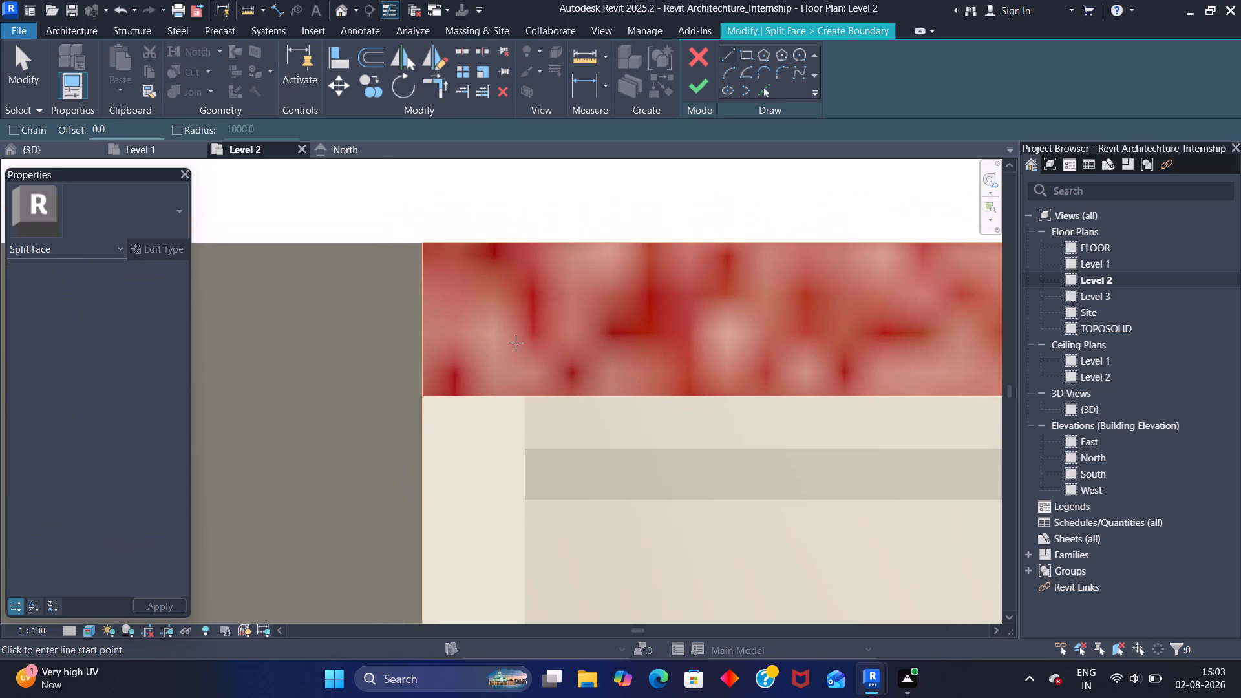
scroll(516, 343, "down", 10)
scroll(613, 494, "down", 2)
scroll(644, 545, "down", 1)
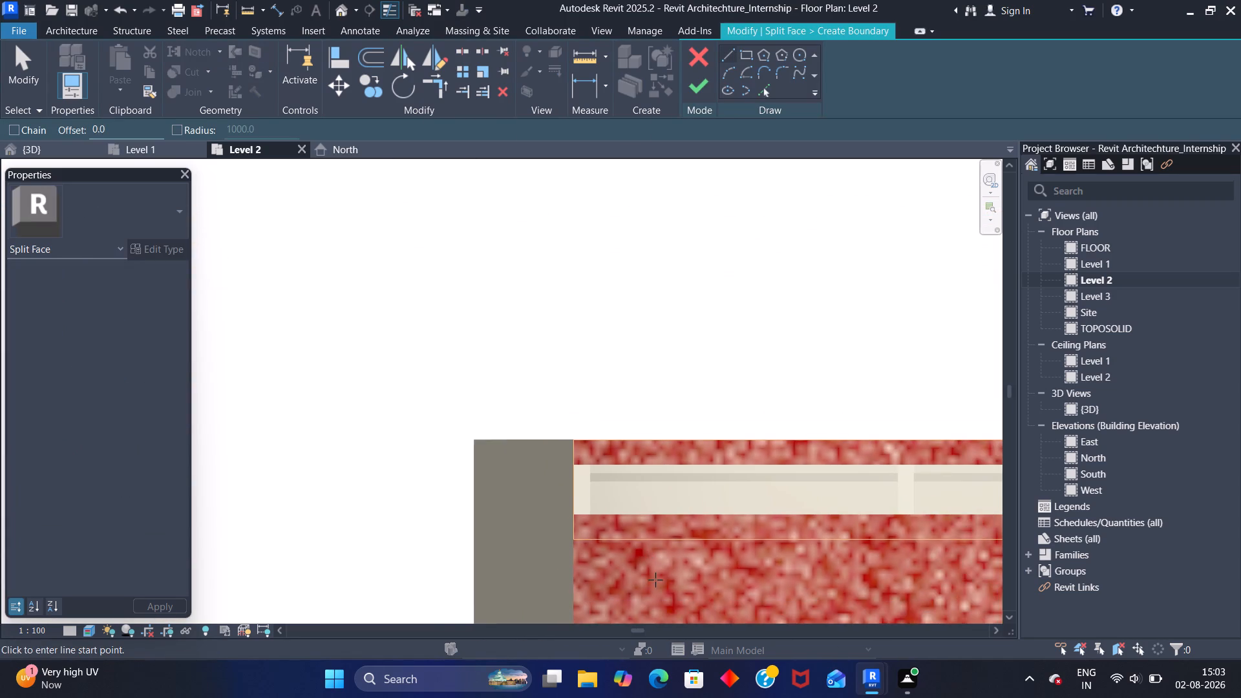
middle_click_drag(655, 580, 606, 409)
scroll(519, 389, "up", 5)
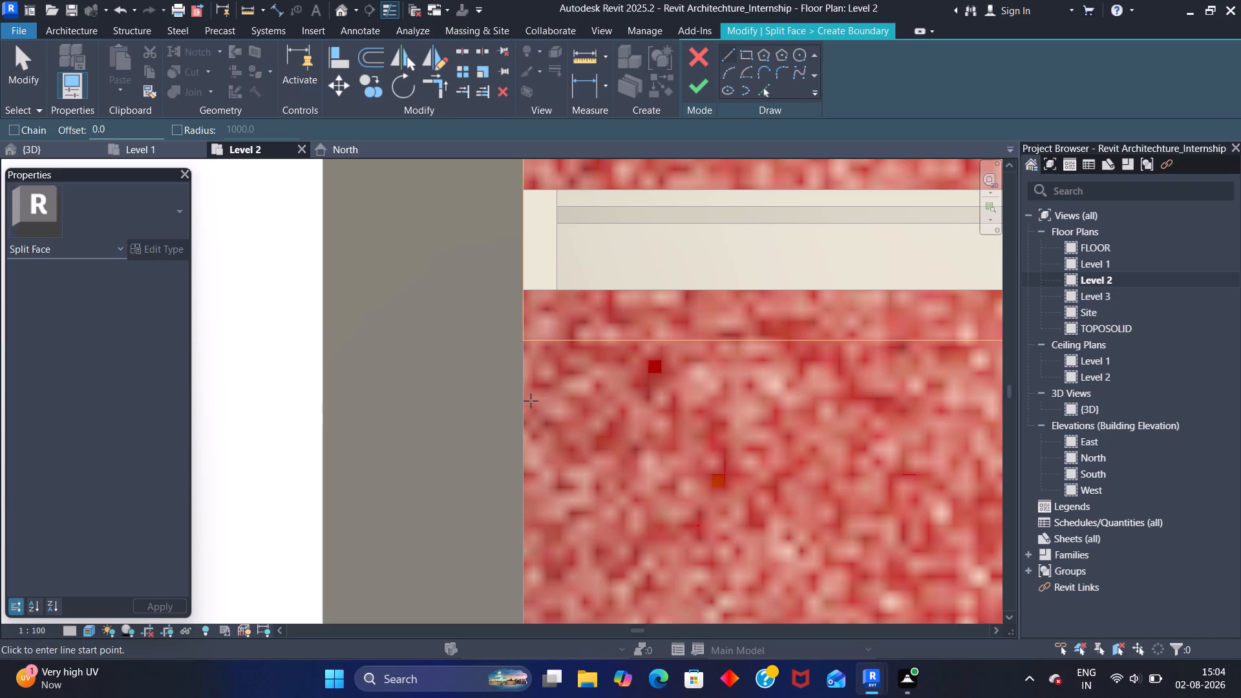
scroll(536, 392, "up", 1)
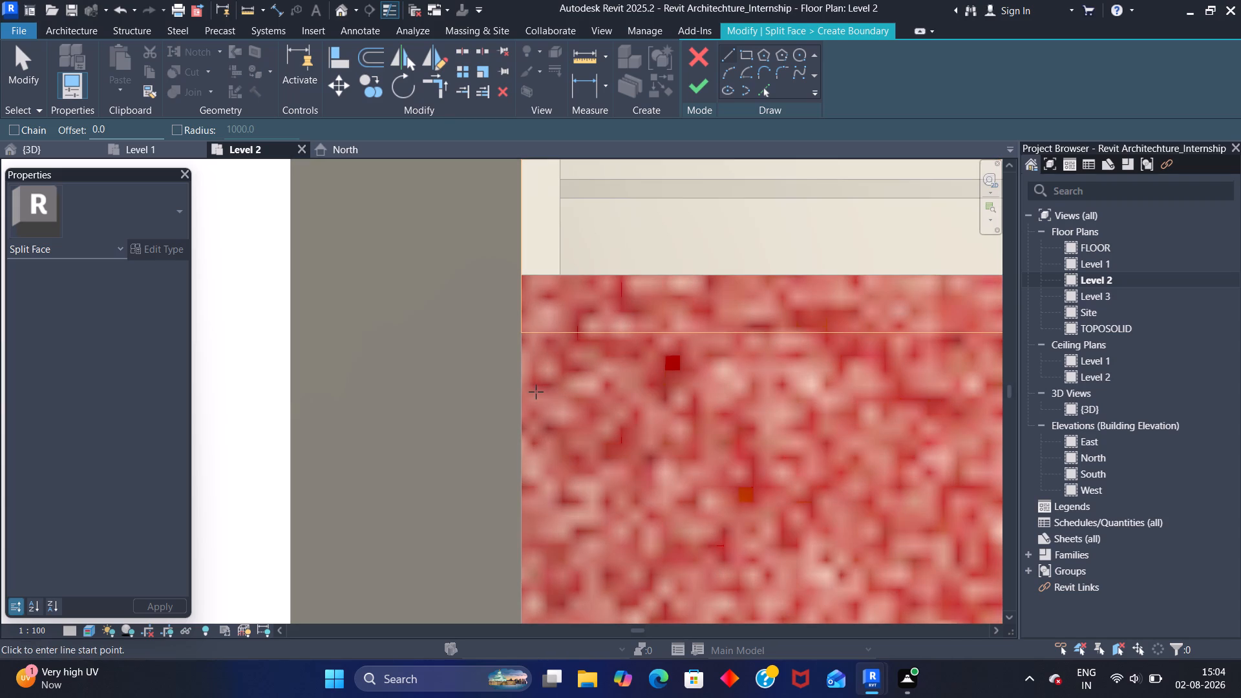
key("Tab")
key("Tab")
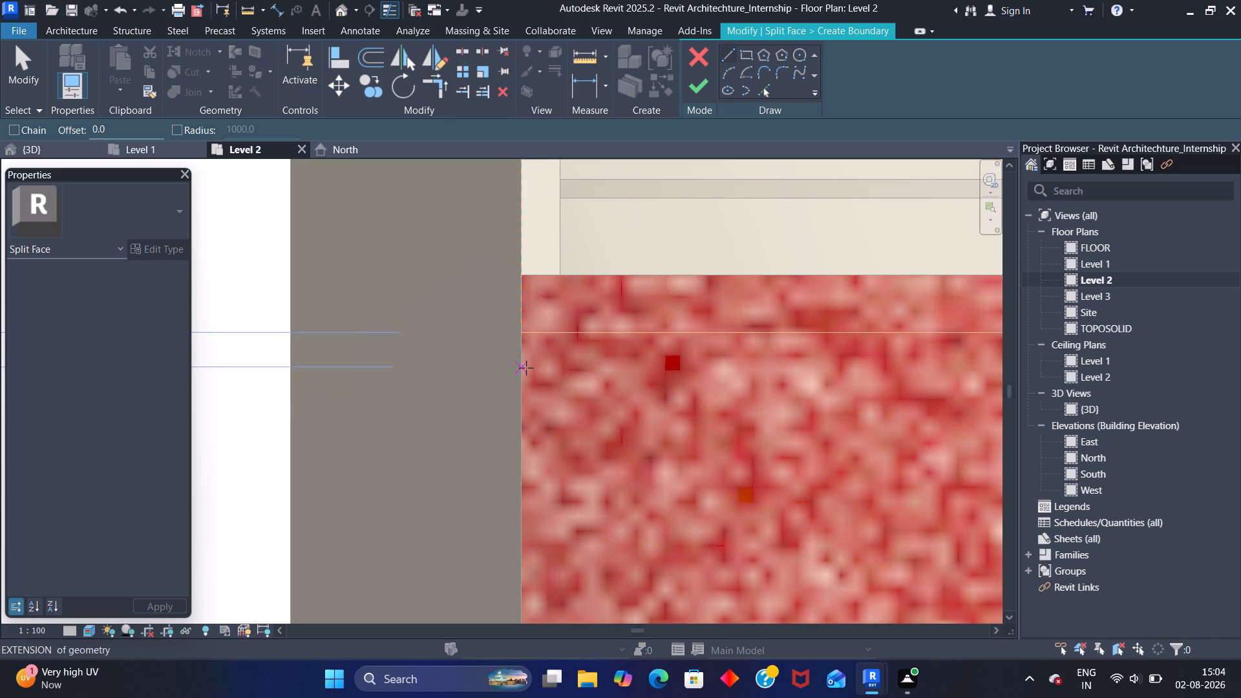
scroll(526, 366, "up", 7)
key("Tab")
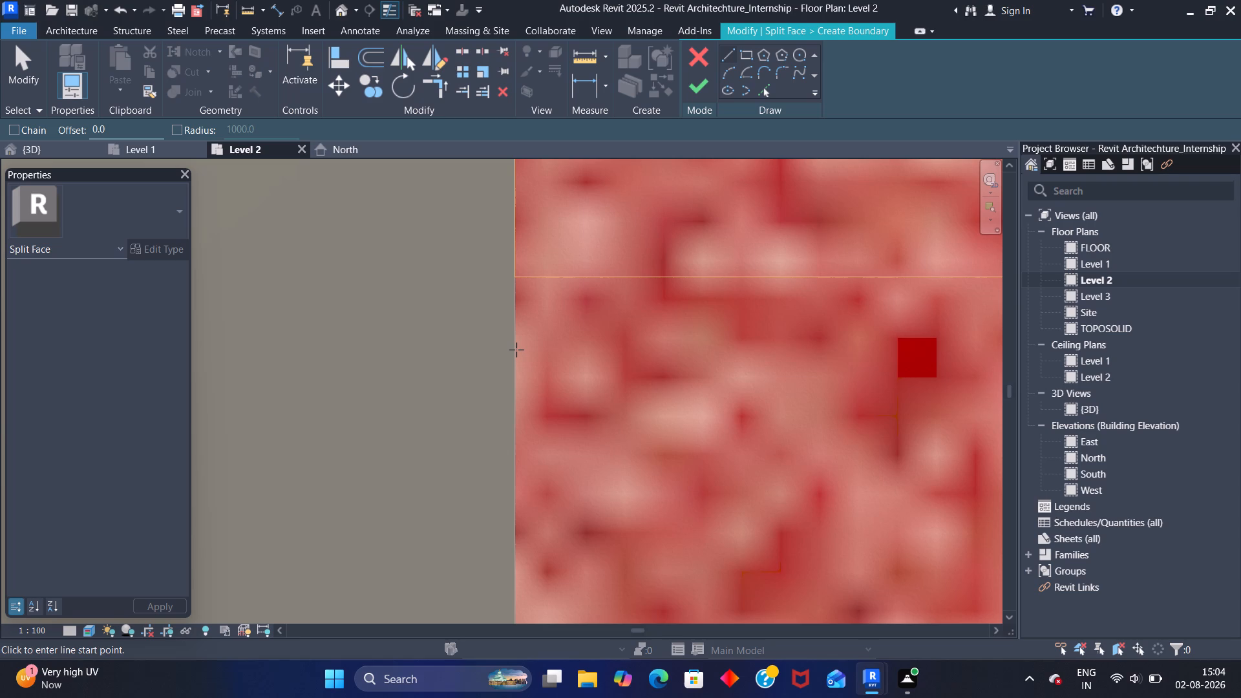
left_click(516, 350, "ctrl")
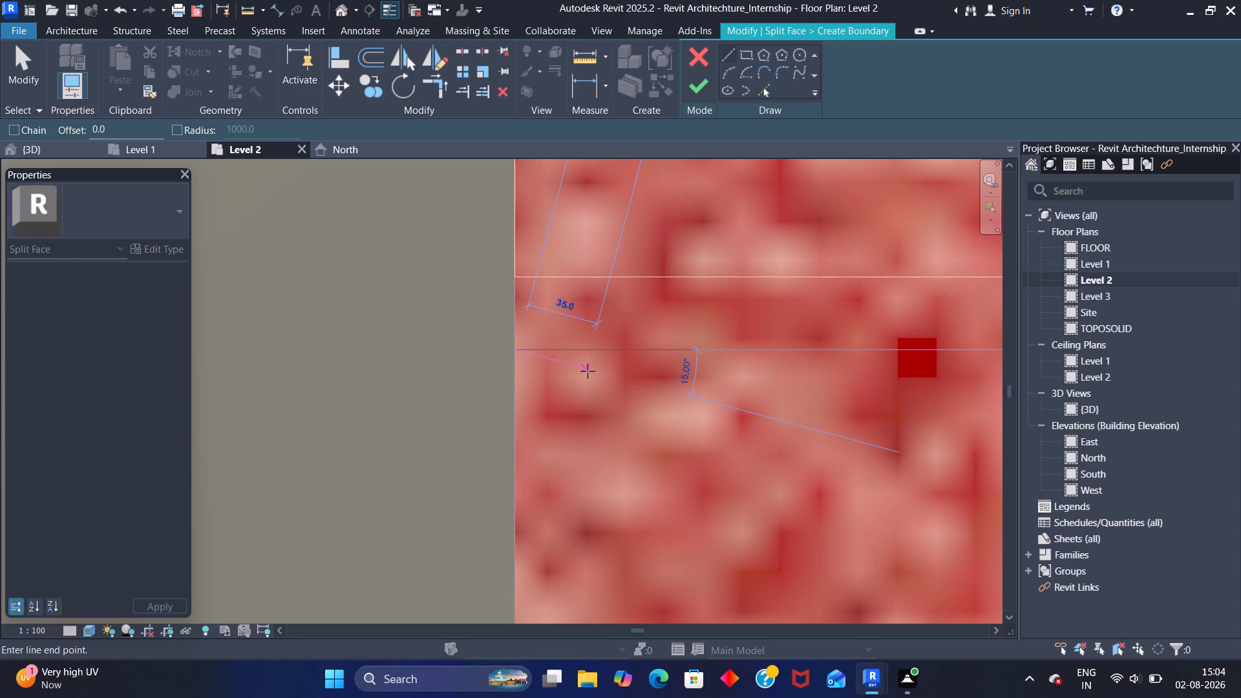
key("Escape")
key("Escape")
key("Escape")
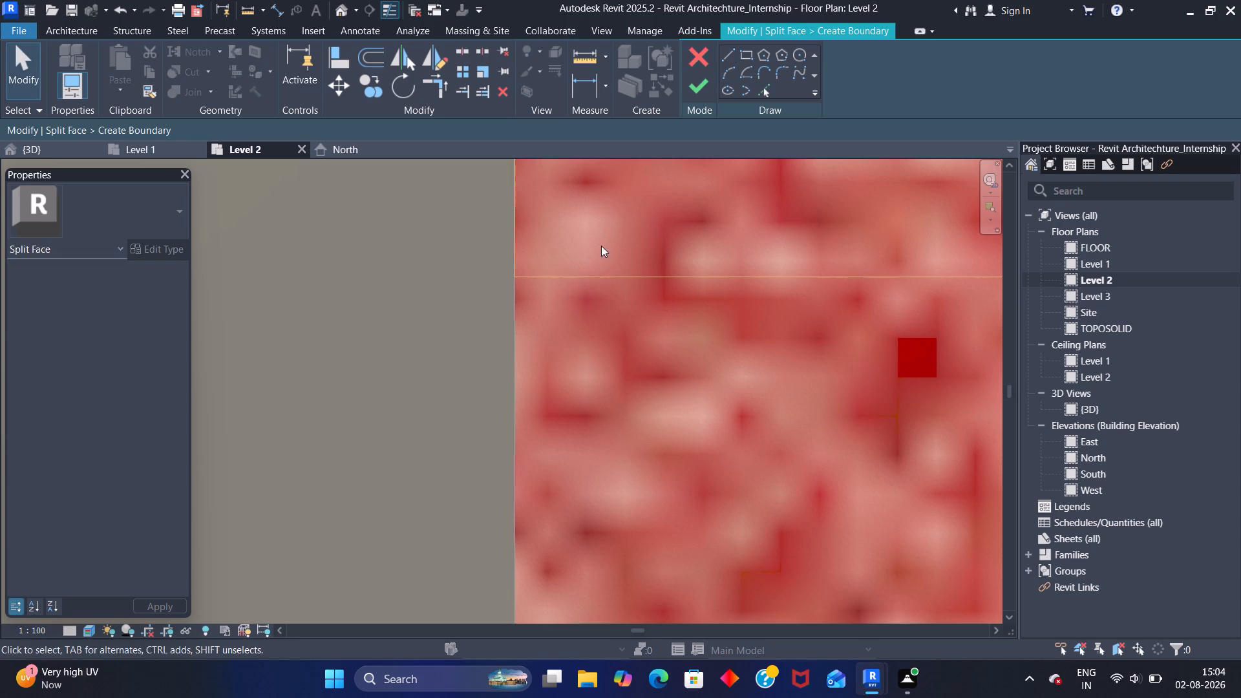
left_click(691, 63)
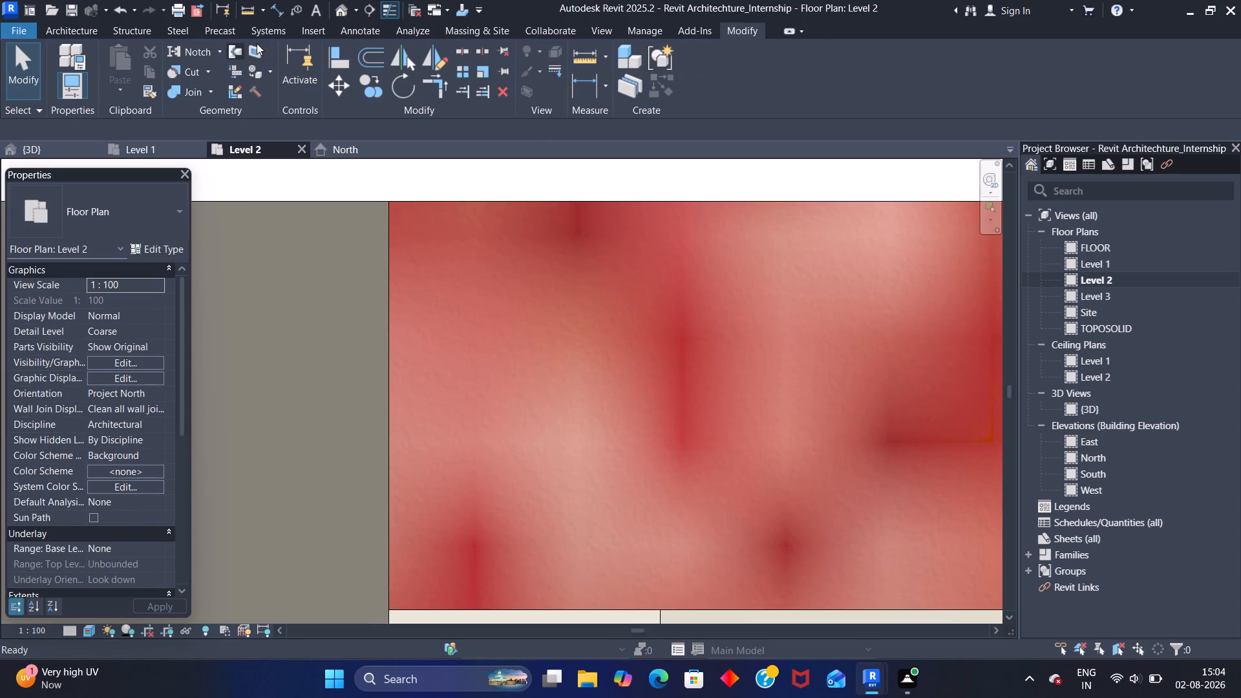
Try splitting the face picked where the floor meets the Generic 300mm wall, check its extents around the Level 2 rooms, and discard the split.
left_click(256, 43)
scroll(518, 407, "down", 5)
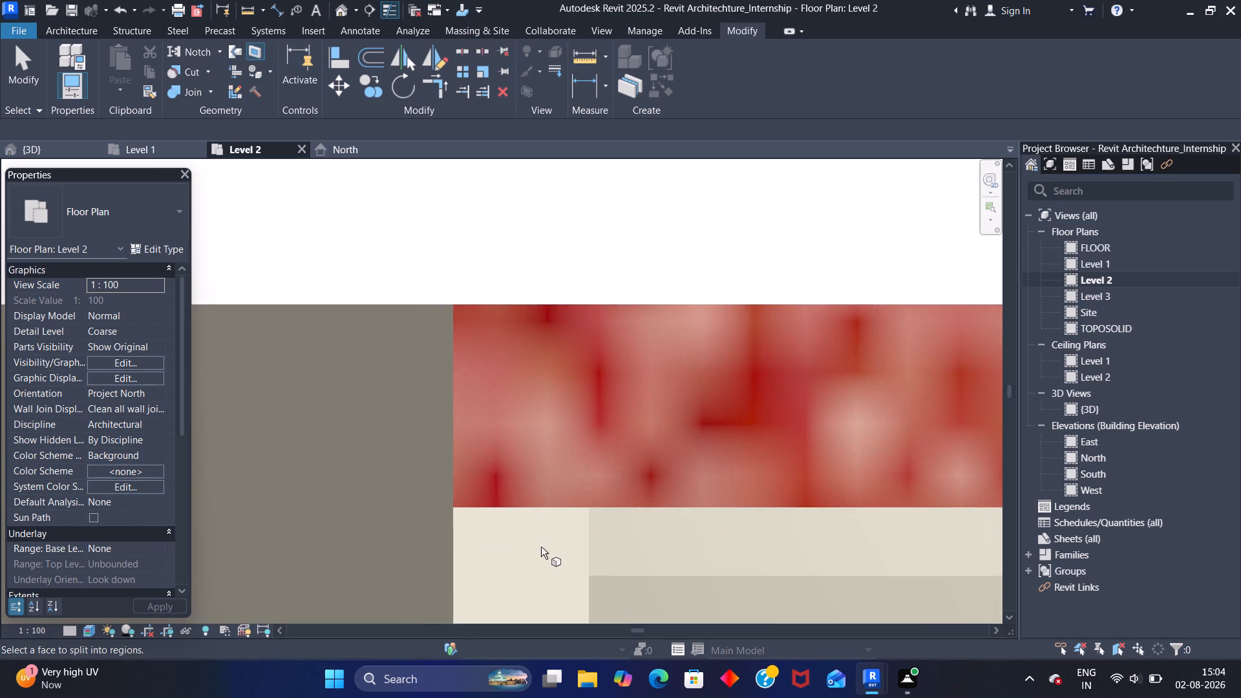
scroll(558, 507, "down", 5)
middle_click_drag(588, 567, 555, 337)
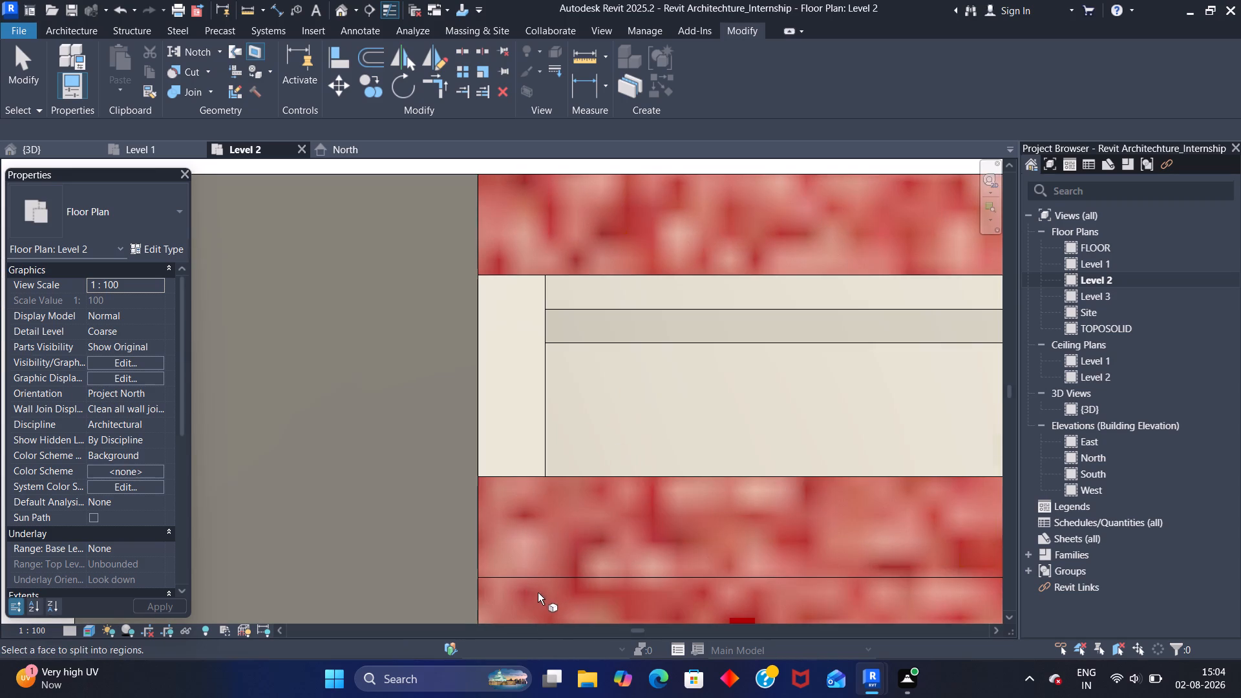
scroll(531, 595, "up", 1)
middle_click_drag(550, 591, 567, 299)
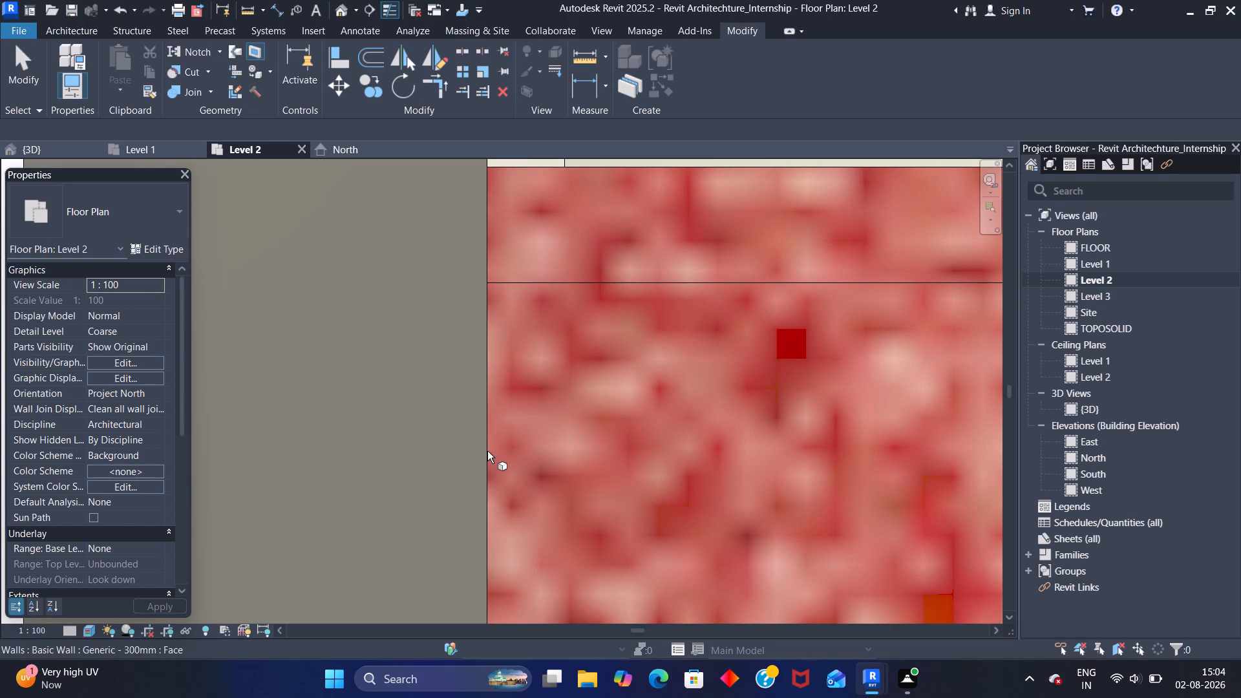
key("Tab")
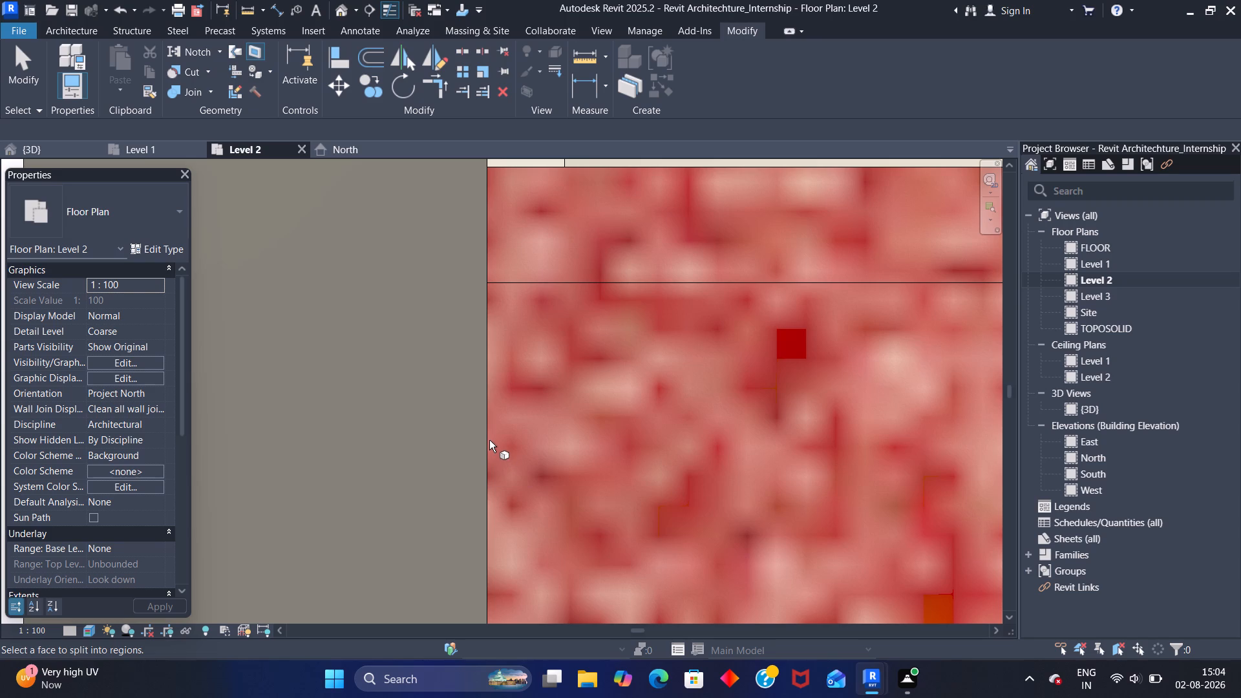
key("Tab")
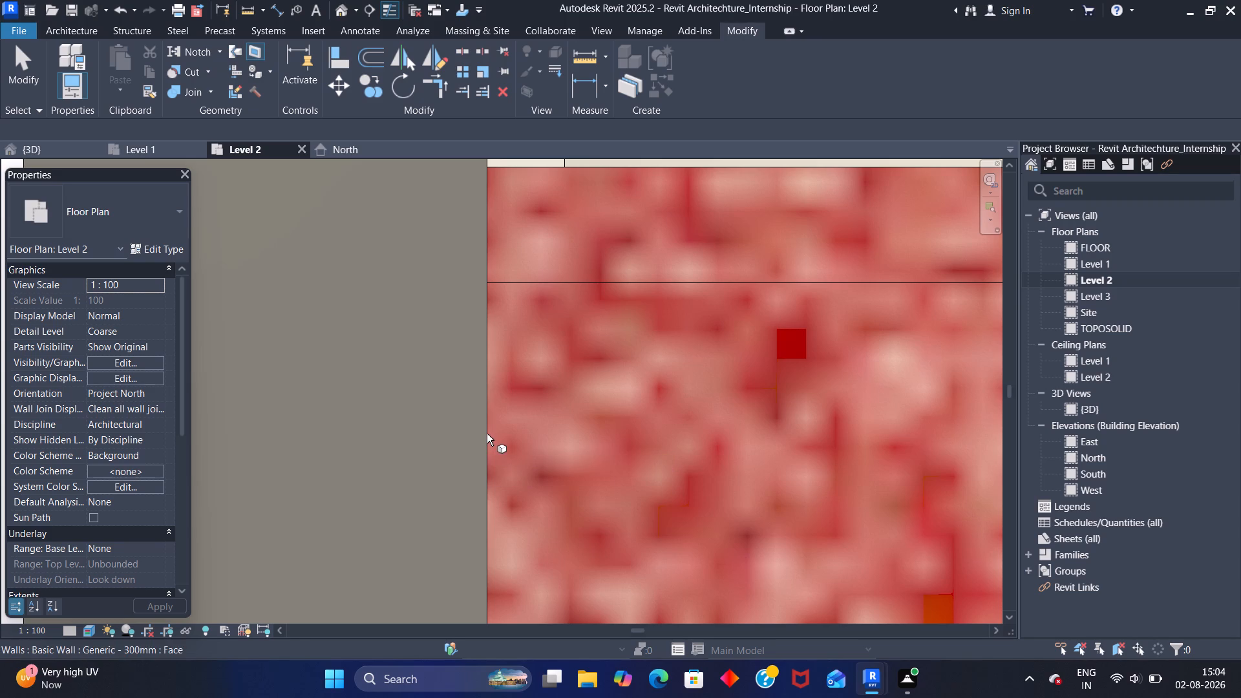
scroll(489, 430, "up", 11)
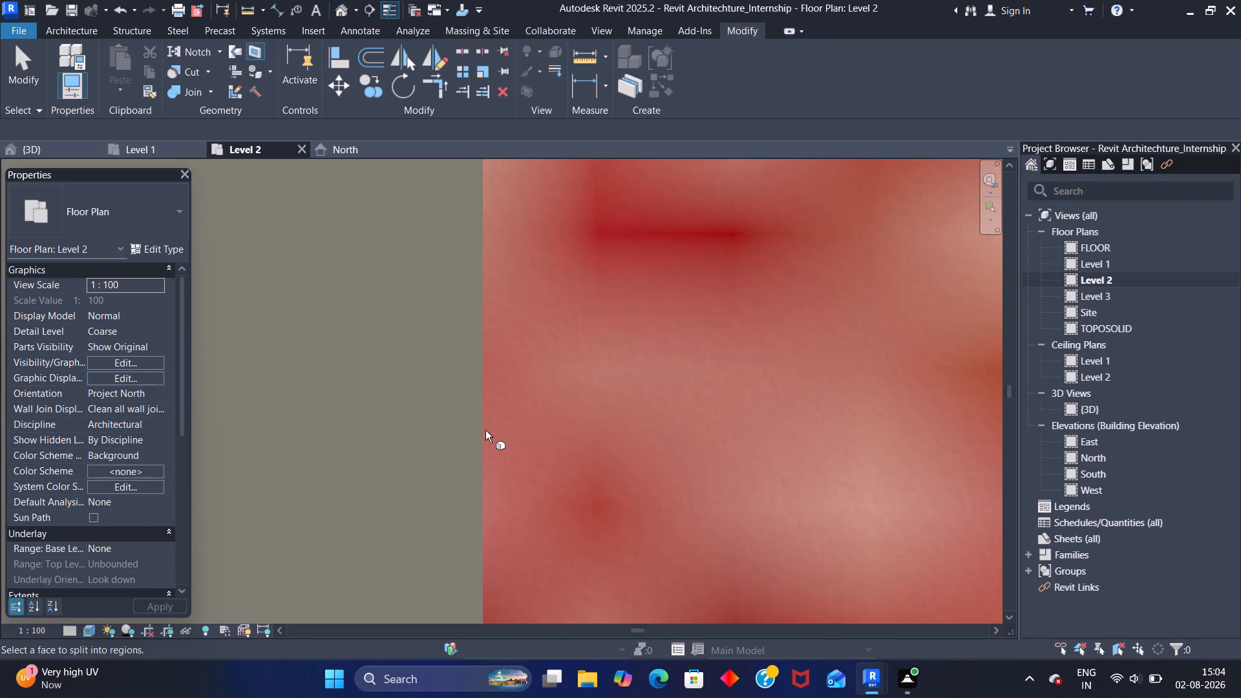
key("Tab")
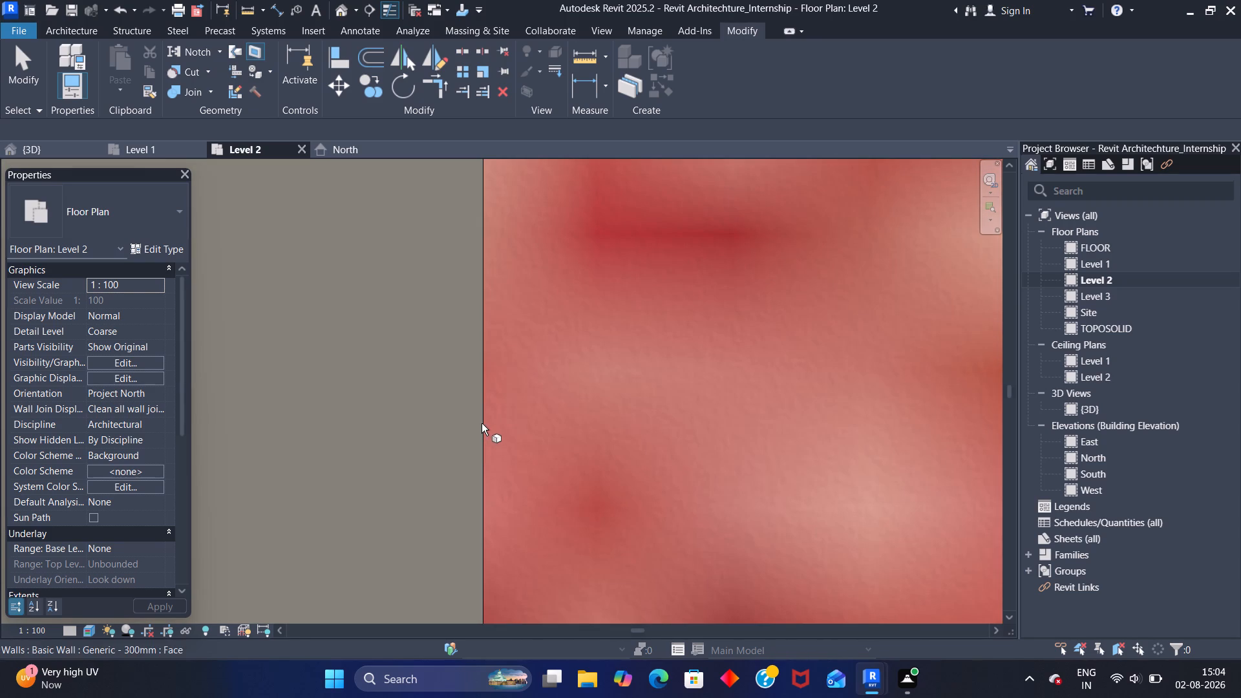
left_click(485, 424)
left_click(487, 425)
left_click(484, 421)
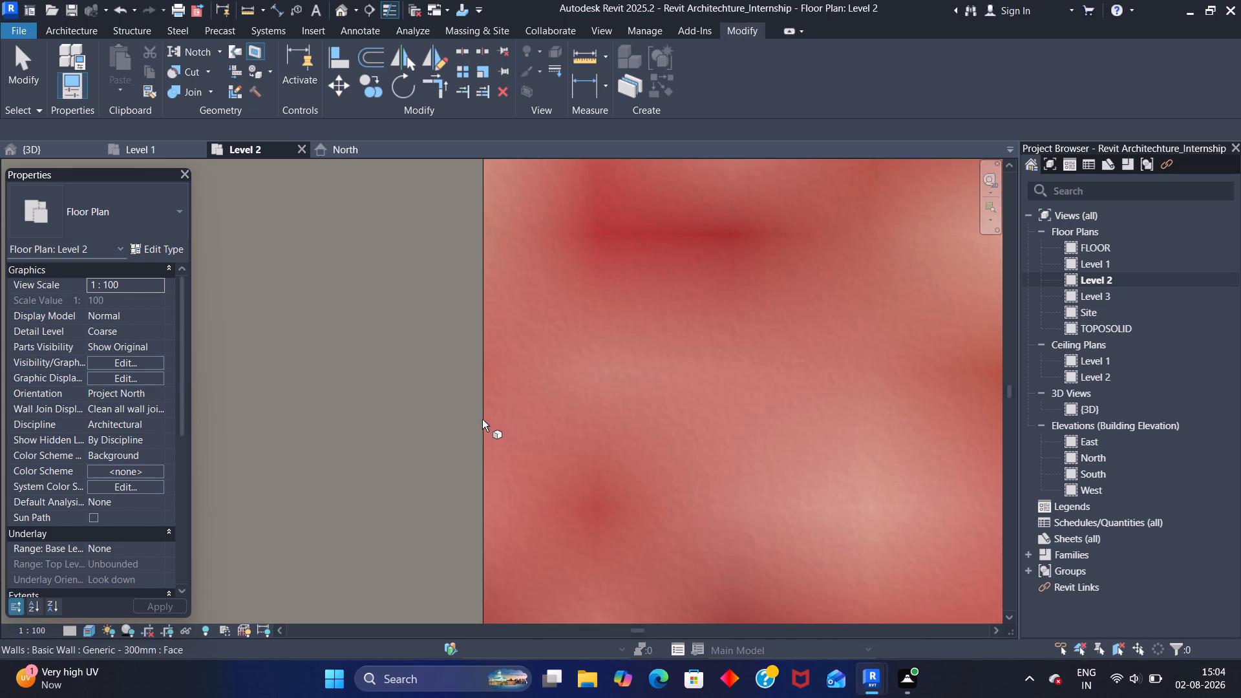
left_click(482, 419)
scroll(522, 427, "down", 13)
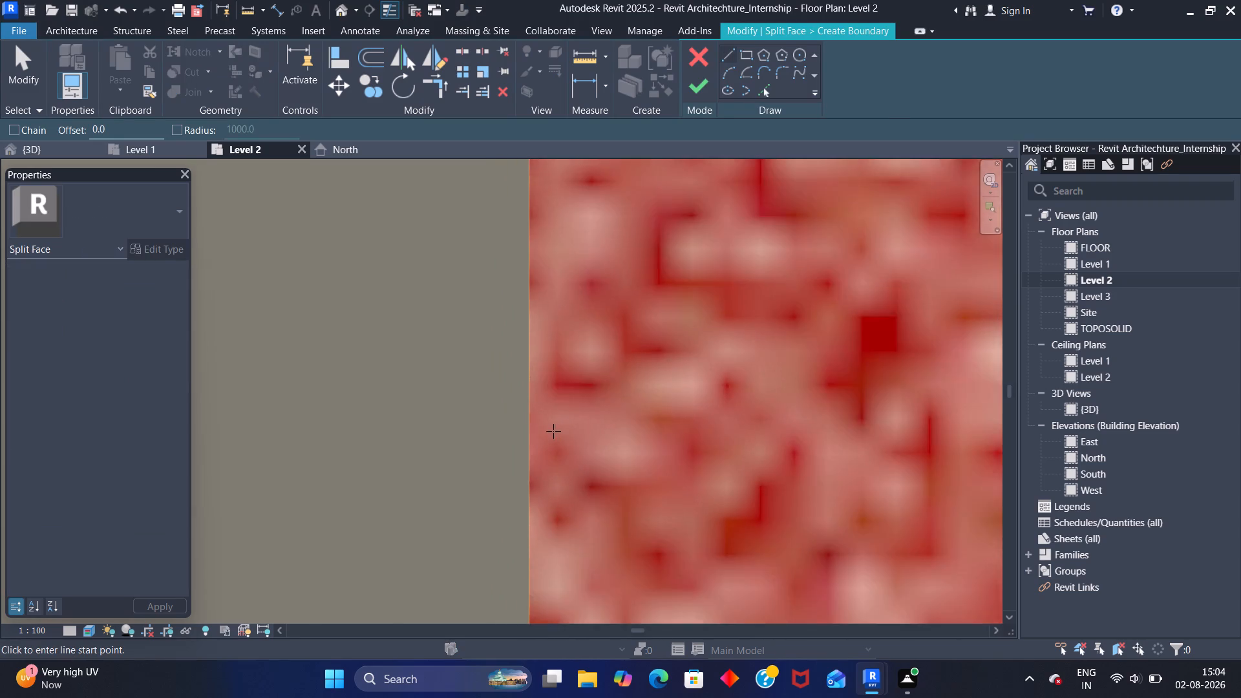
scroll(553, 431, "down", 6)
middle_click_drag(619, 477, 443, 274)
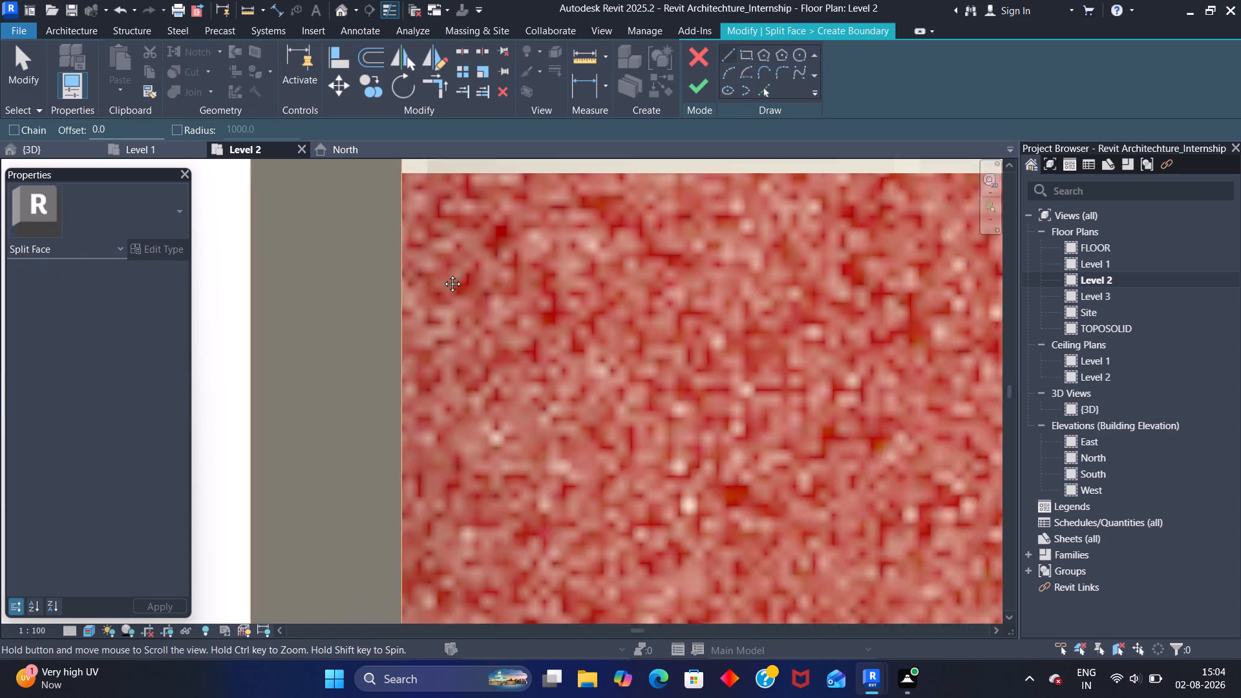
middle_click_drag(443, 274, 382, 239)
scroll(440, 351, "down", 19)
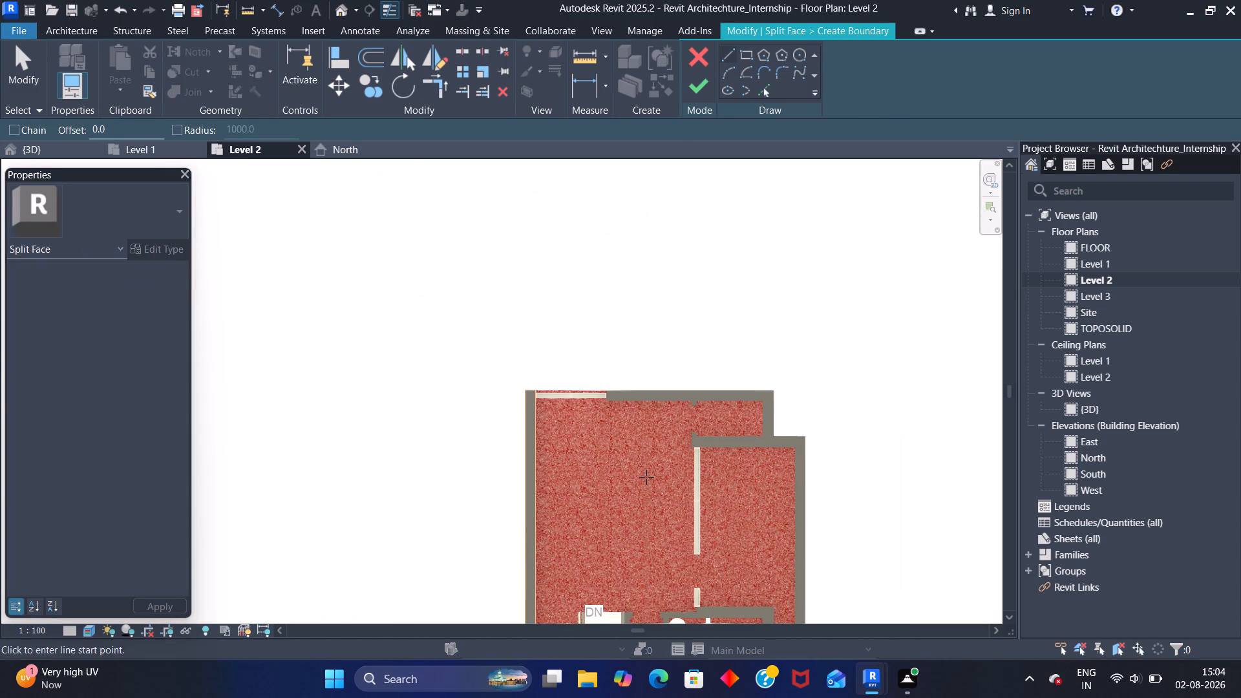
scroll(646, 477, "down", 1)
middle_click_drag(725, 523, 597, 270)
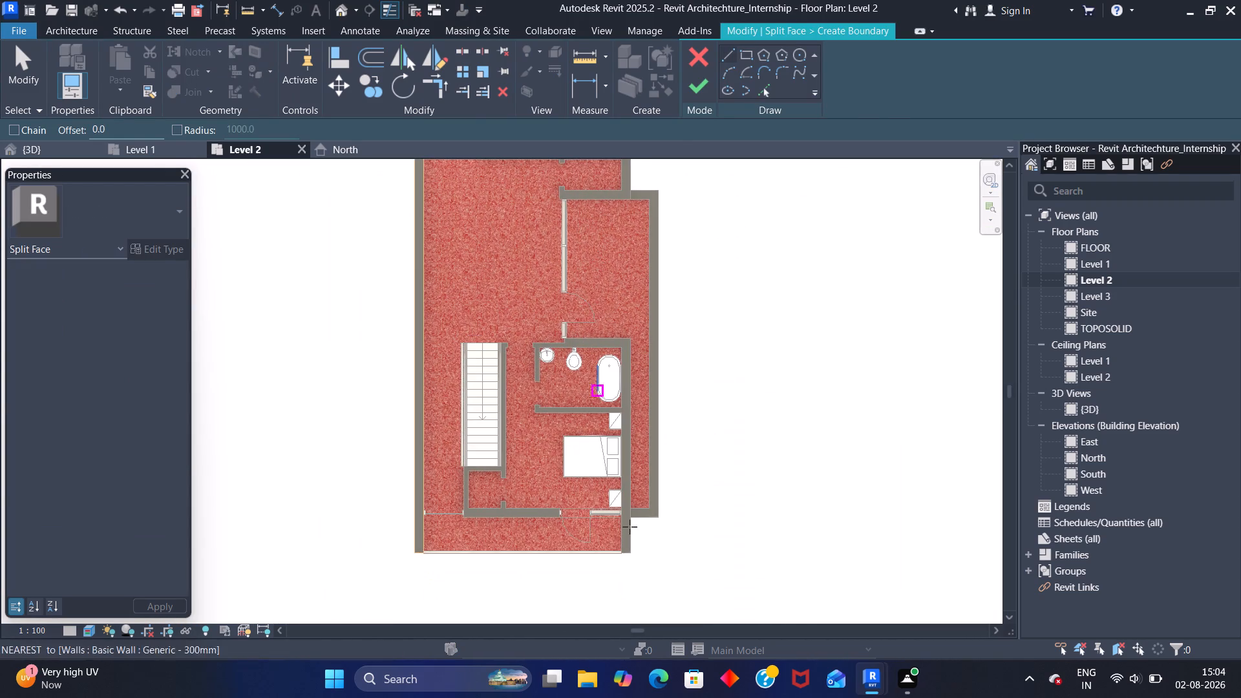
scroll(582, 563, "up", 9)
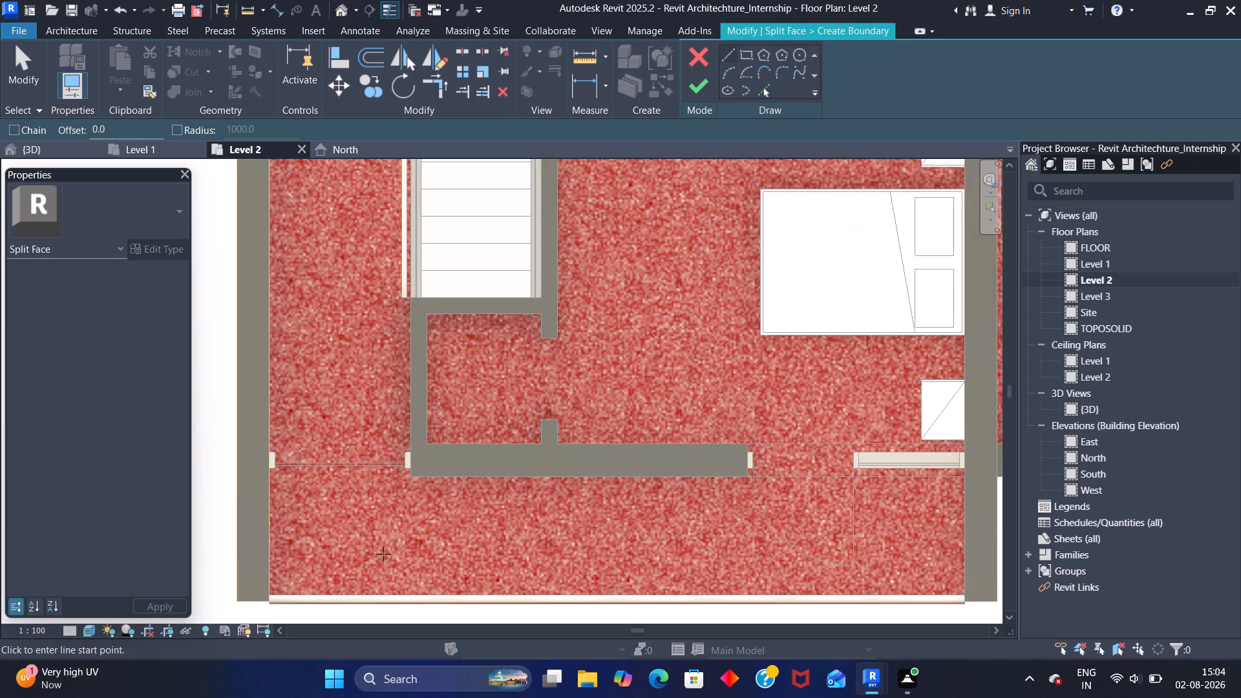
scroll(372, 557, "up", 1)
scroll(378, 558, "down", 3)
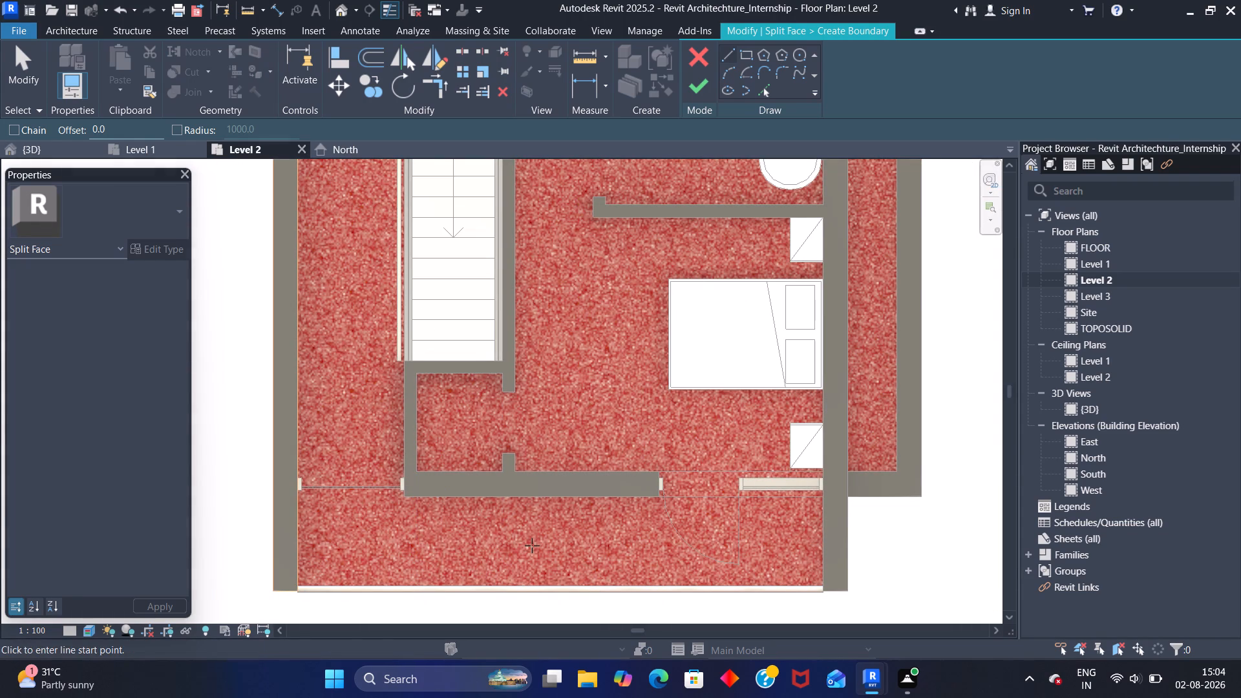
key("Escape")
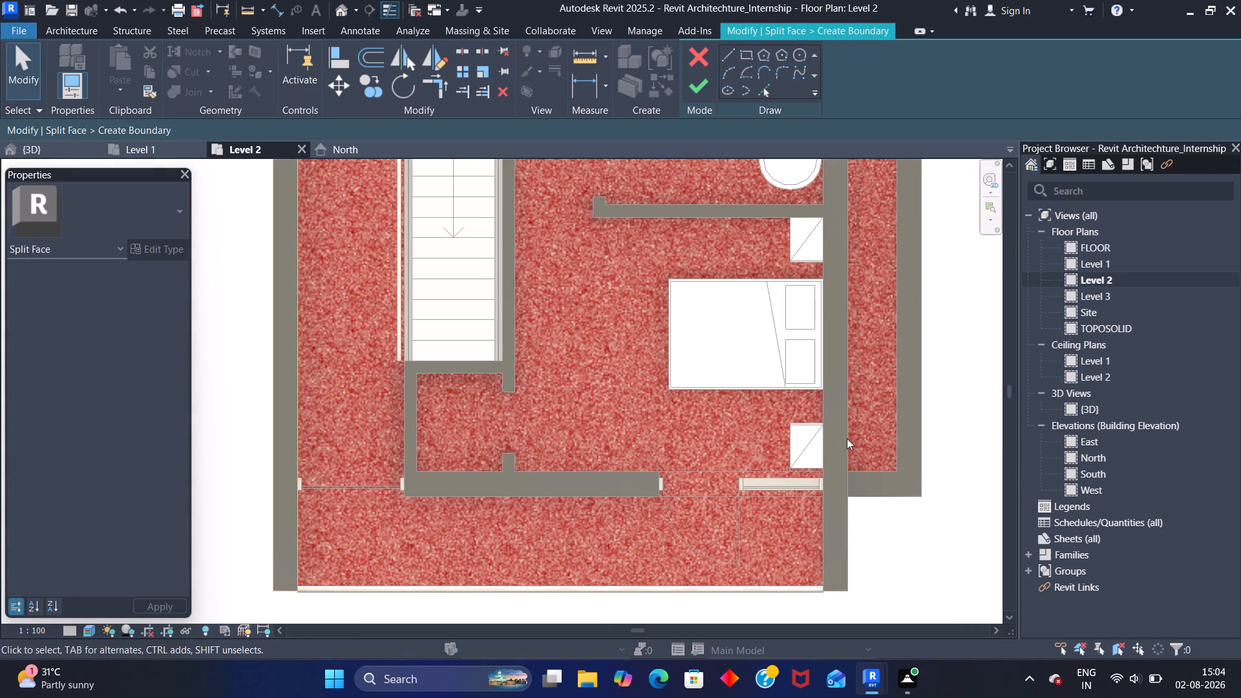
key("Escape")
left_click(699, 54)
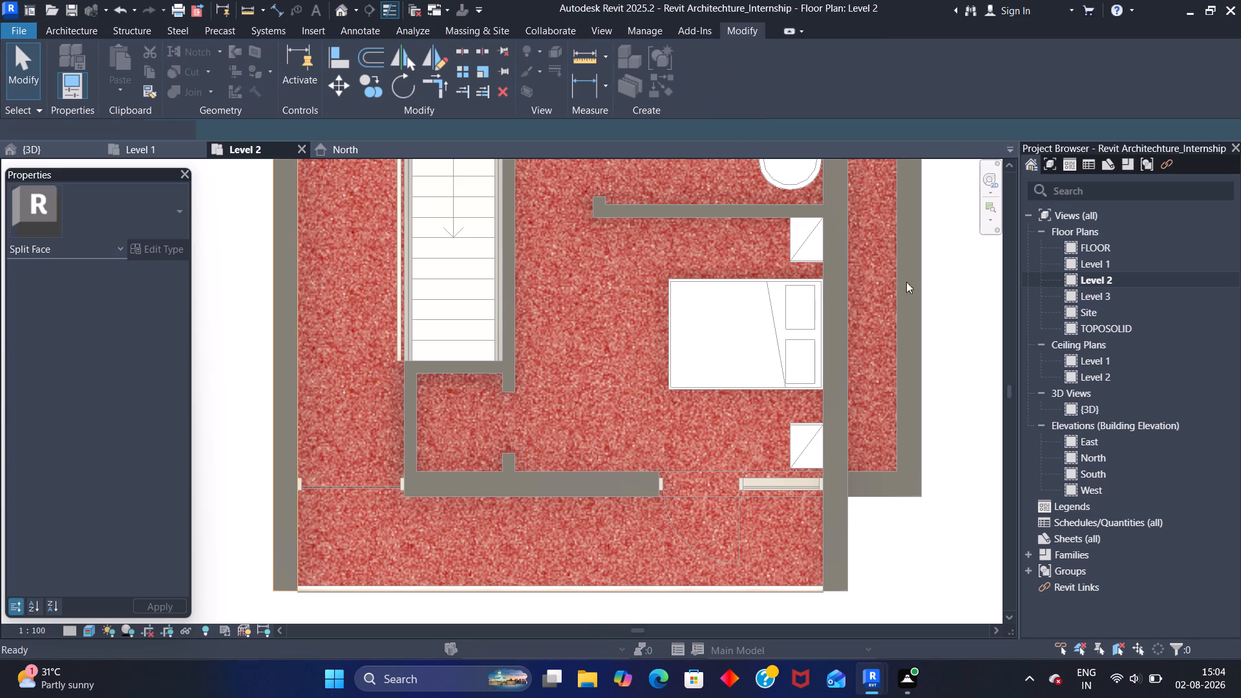
Examine the house exterior in the 3D view, including the roof, storefront window and Level 2 floor edges.
double_click(1095, 410)
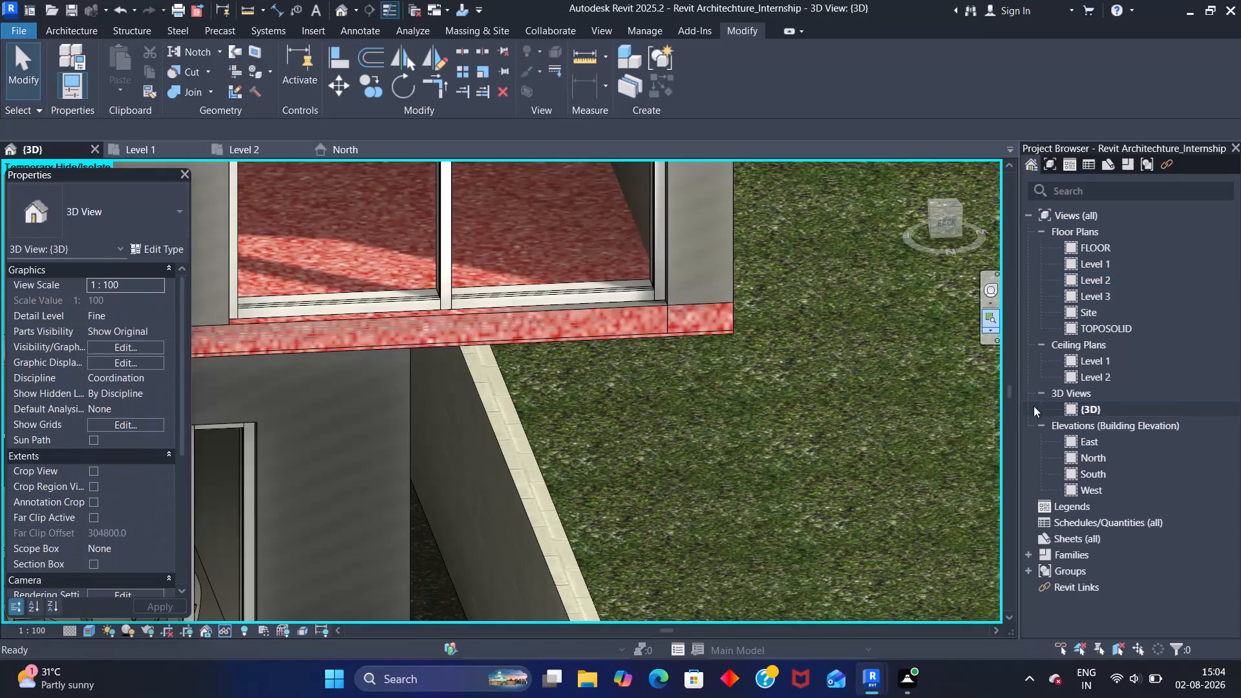
middle_click_drag(769, 293, 757, 461)
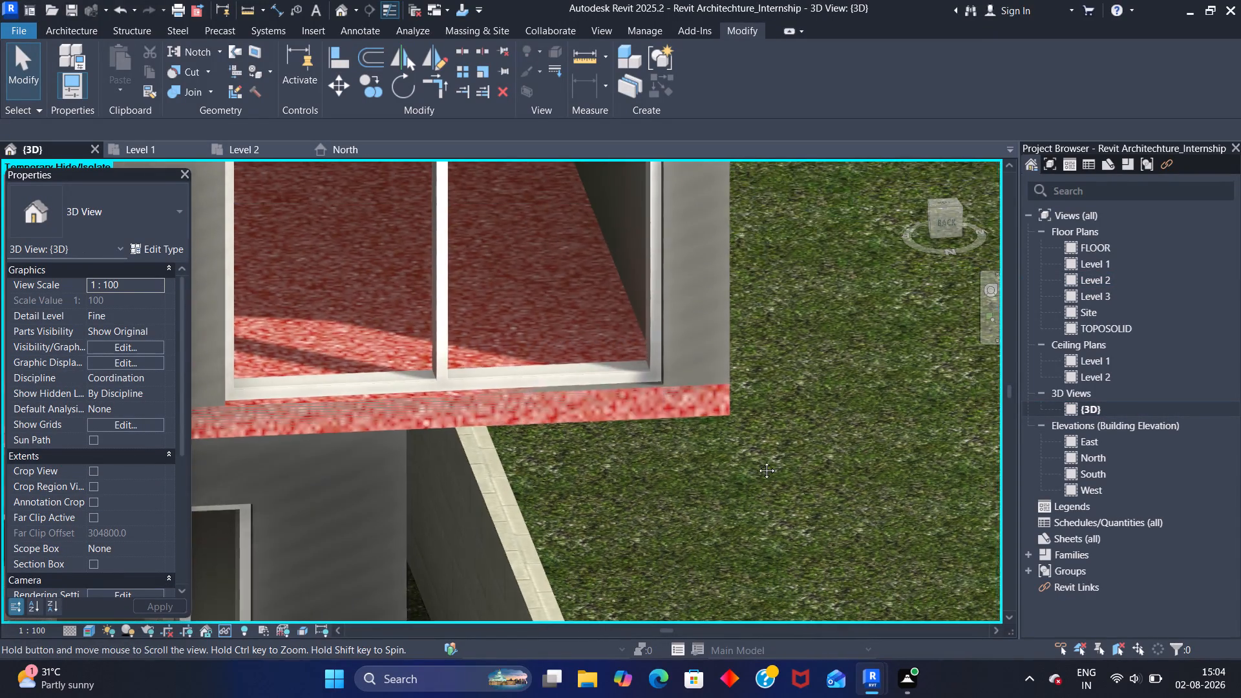
middle_click_drag(757, 461, 736, 537)
scroll(763, 494, "down", 9)
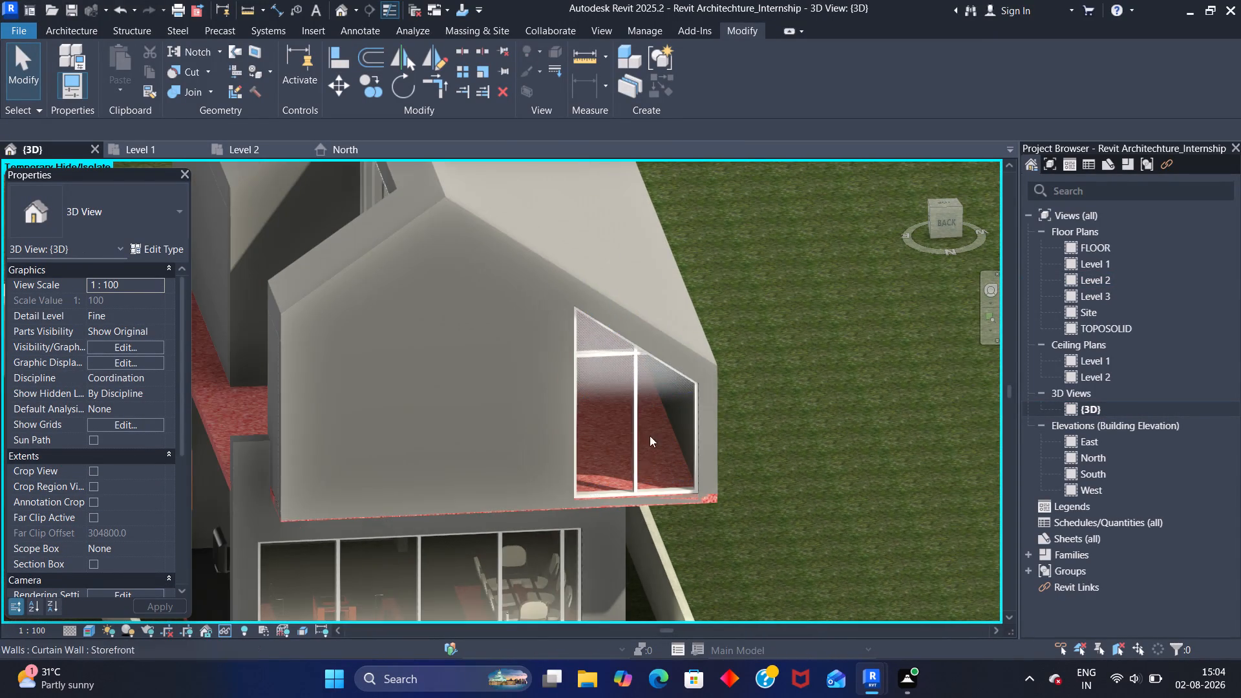
scroll(637, 460, "down", 3)
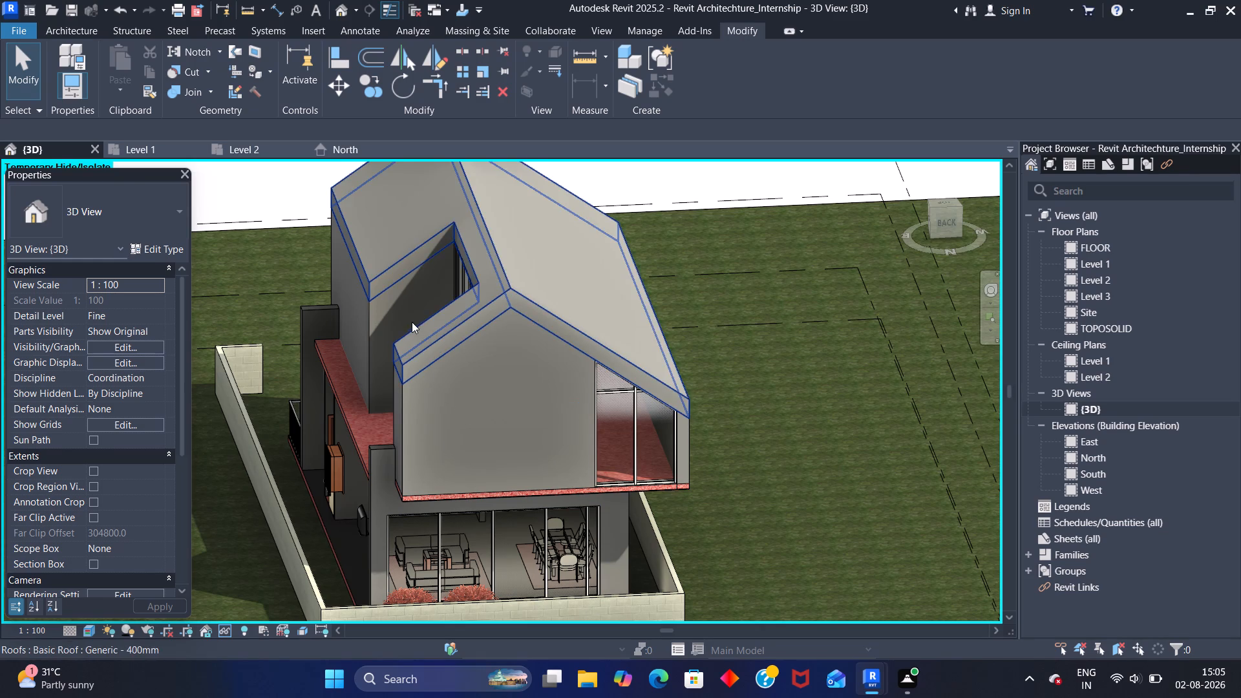
middle_click_drag(394, 293, 460, 403)
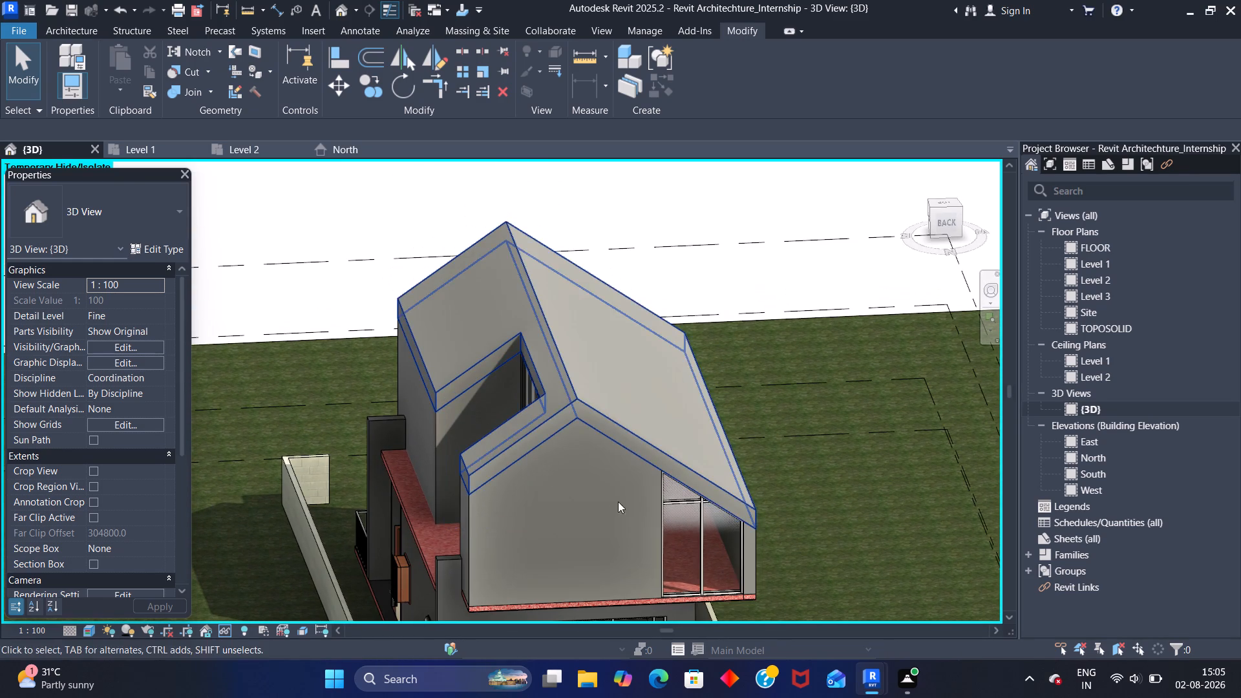
left_click_drag(811, 513, 476, 407)
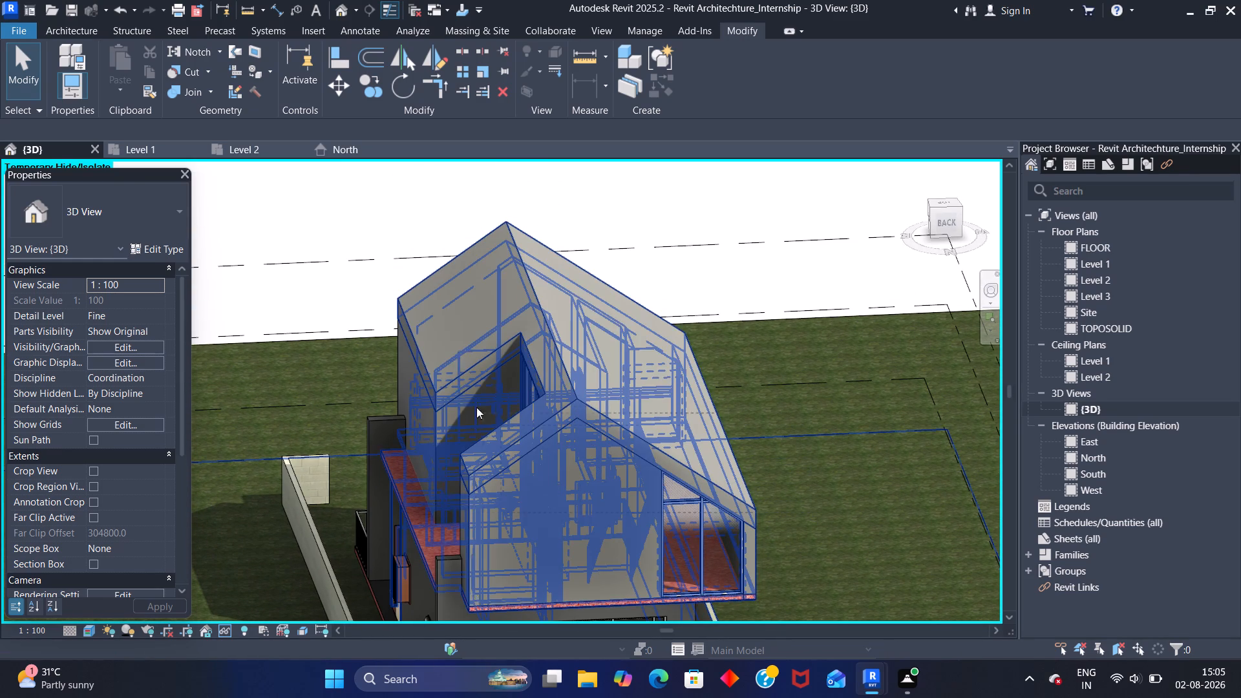
left_click_drag(476, 407, 392, 271)
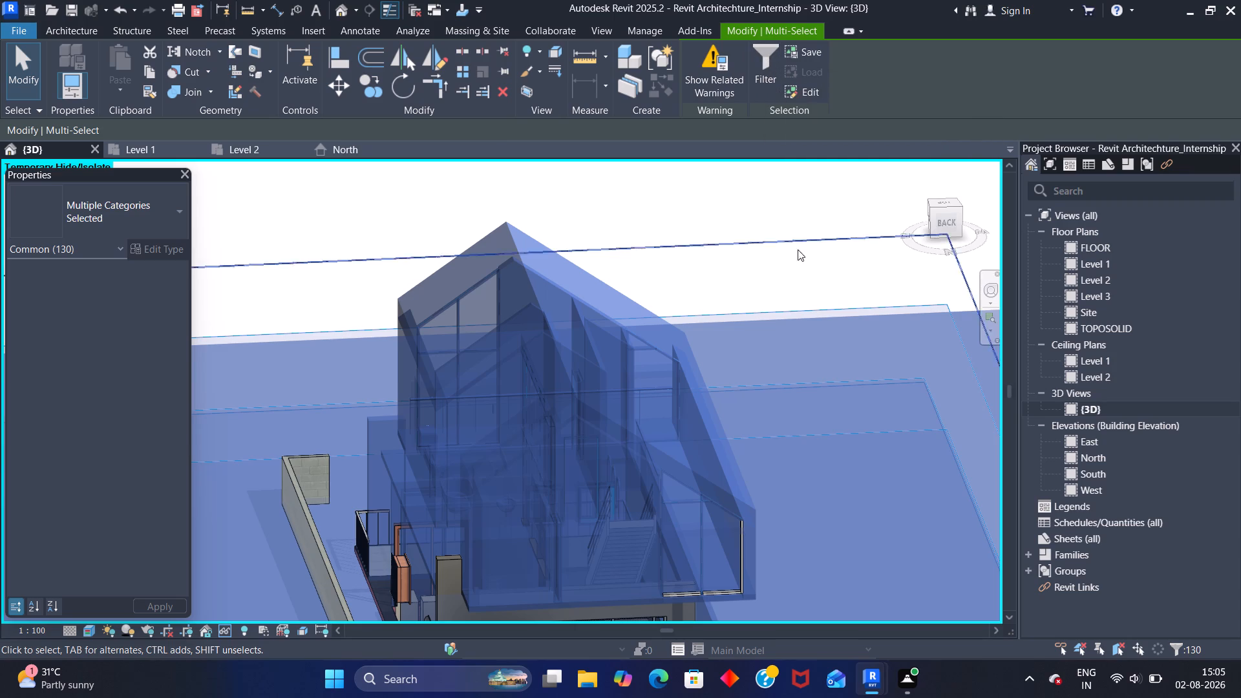
key("Escape")
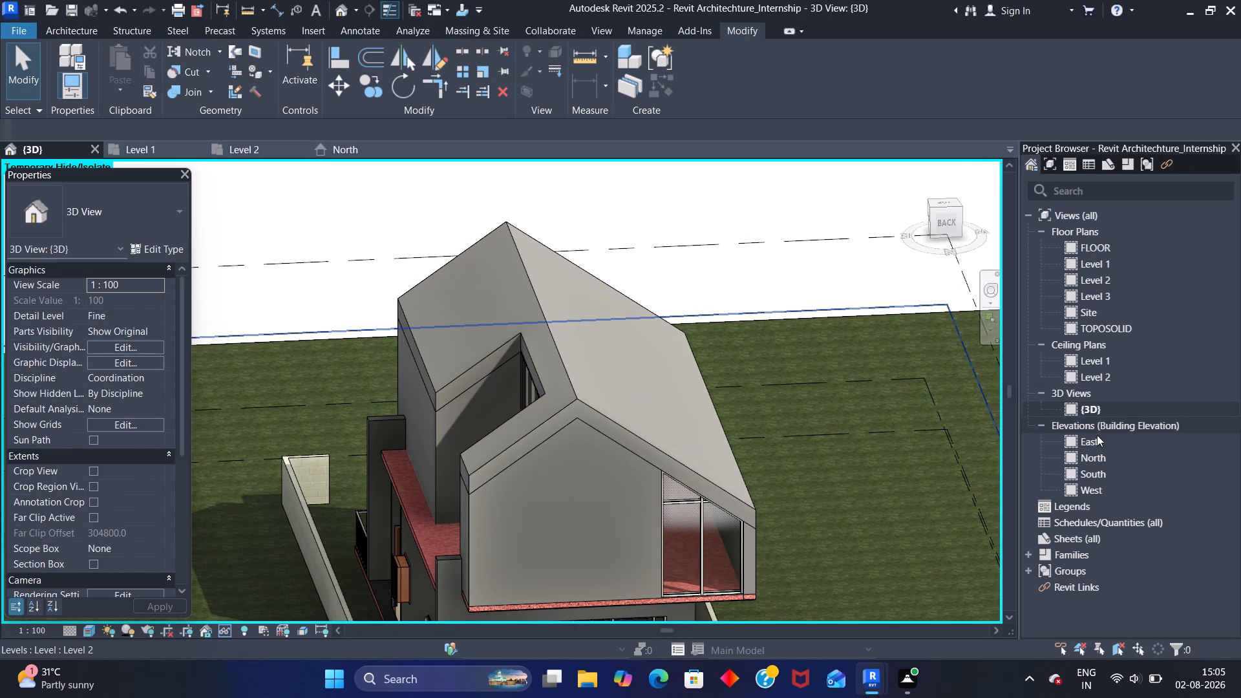
Open the East building elevation.
double_click(1101, 454)
double_click(1098, 457)
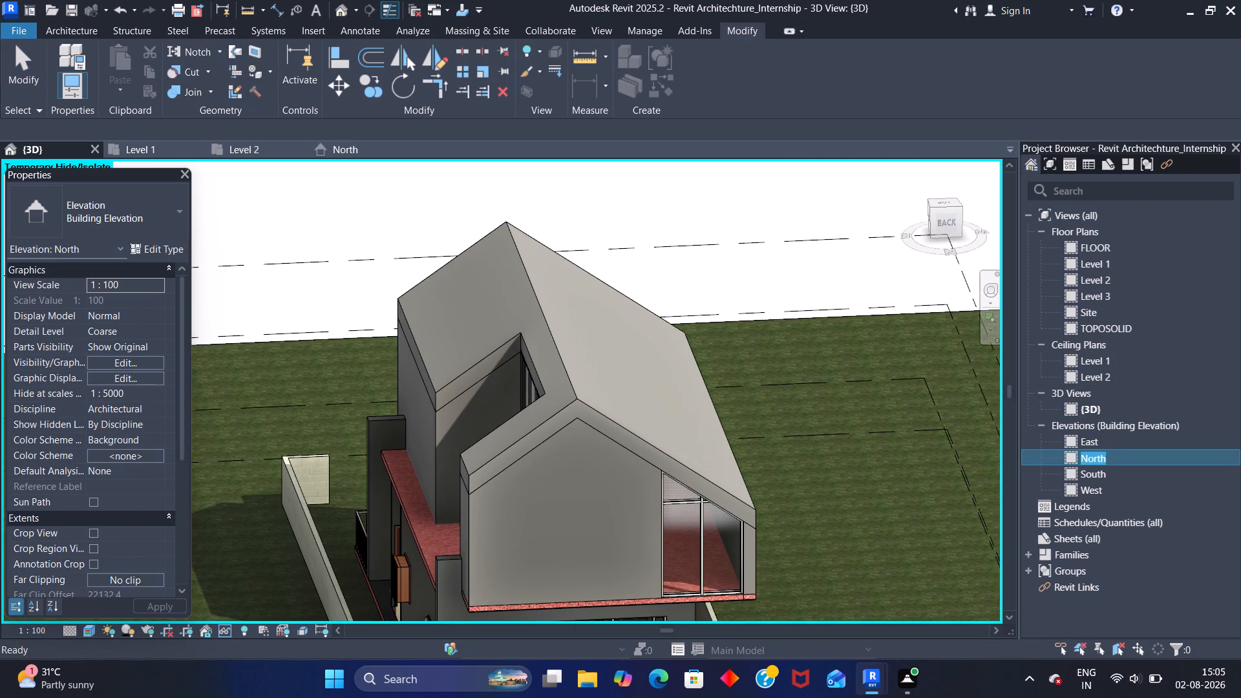
double_click(1128, 454)
double_click(1120, 441)
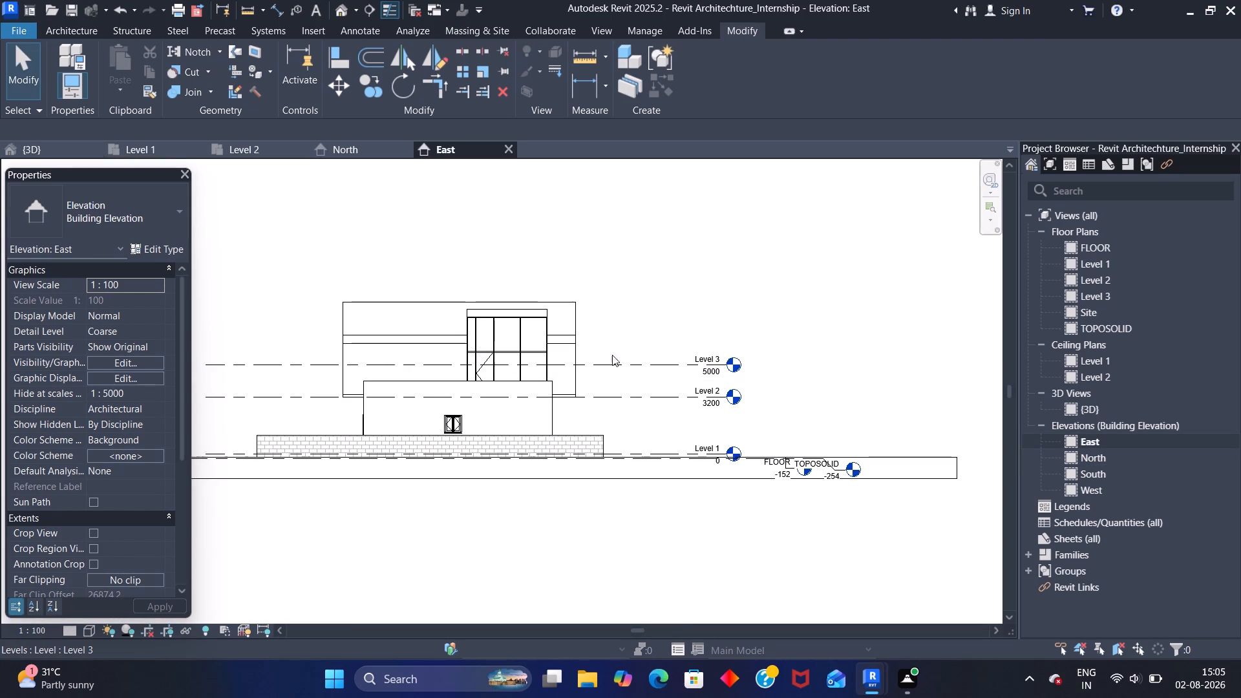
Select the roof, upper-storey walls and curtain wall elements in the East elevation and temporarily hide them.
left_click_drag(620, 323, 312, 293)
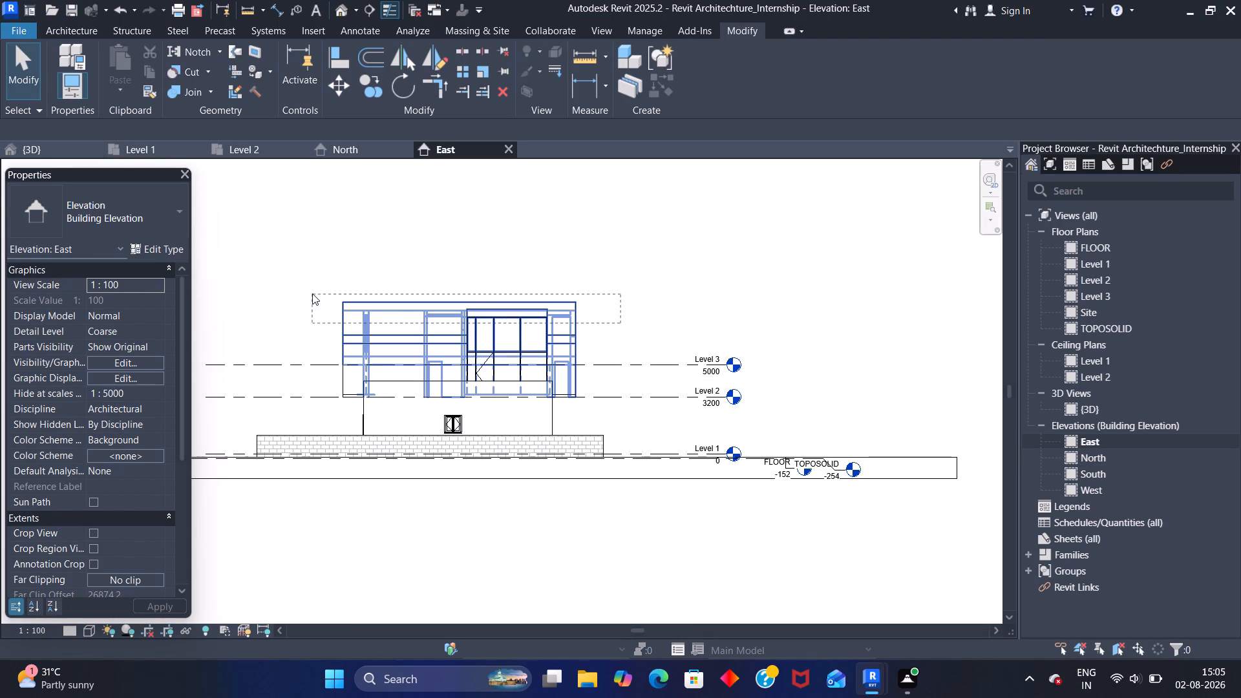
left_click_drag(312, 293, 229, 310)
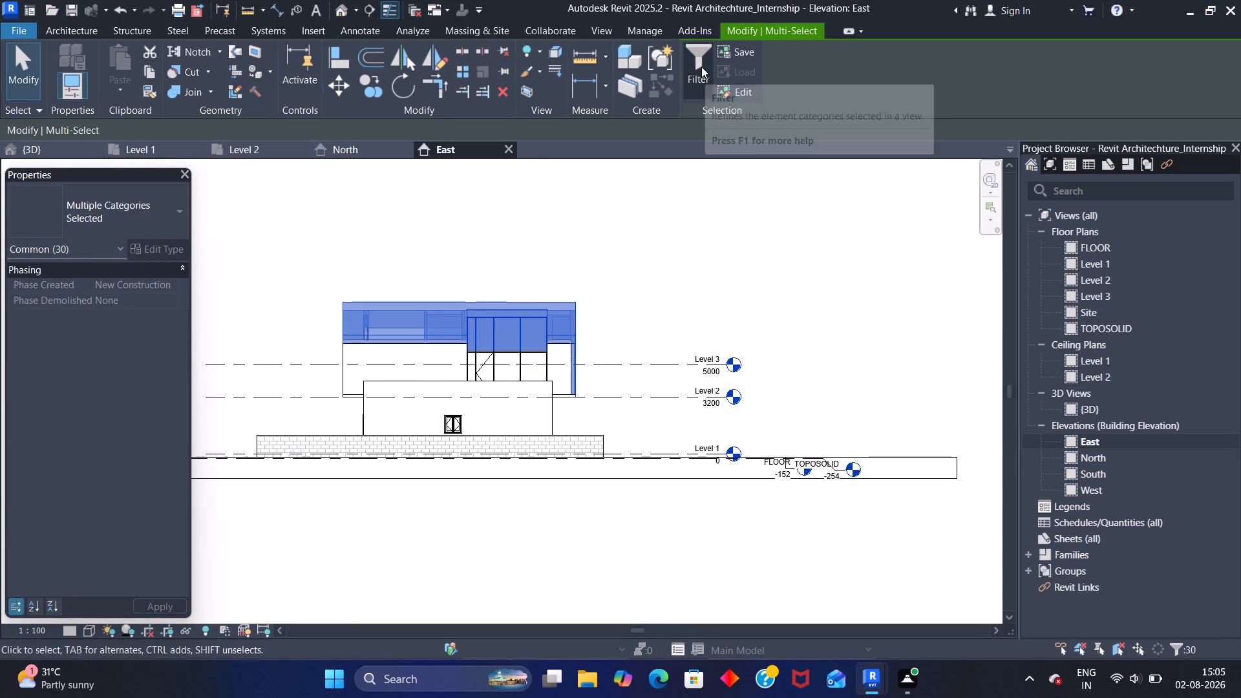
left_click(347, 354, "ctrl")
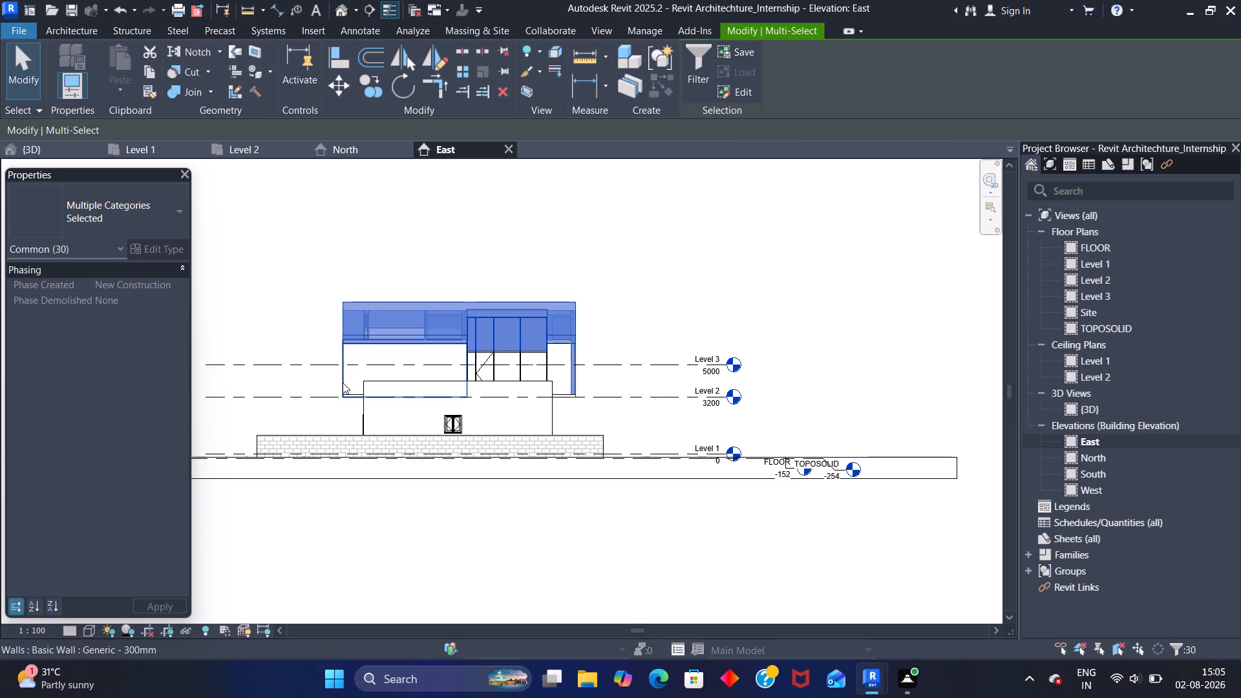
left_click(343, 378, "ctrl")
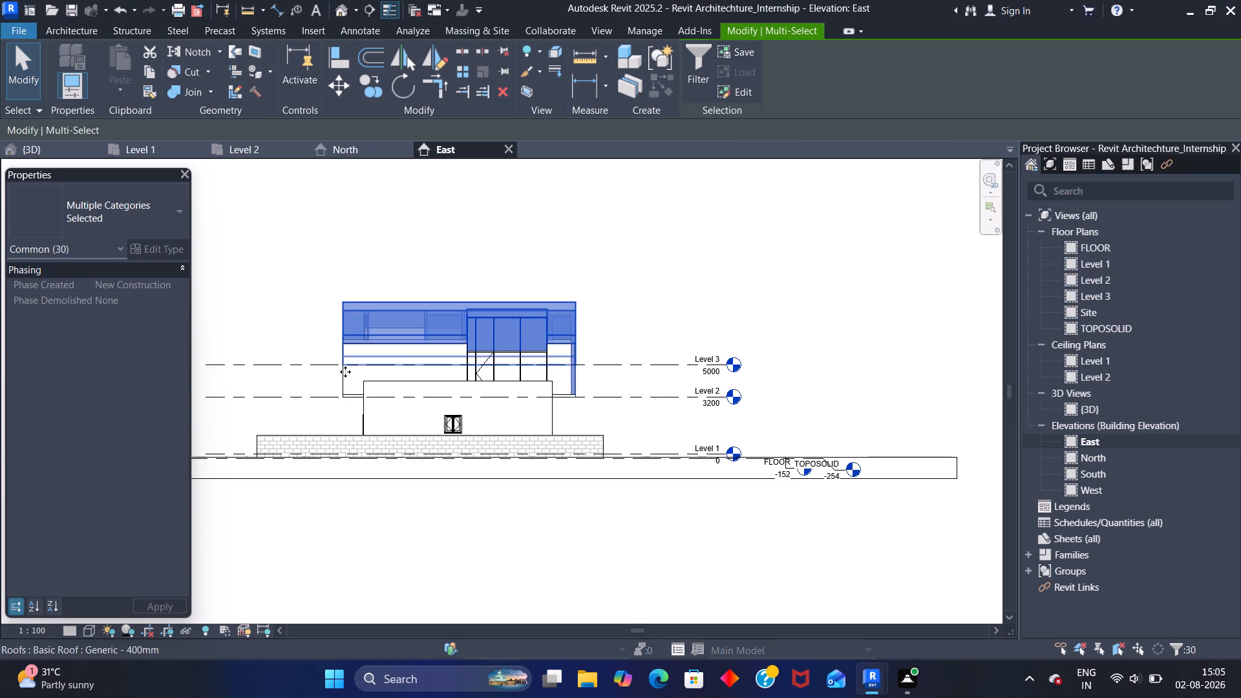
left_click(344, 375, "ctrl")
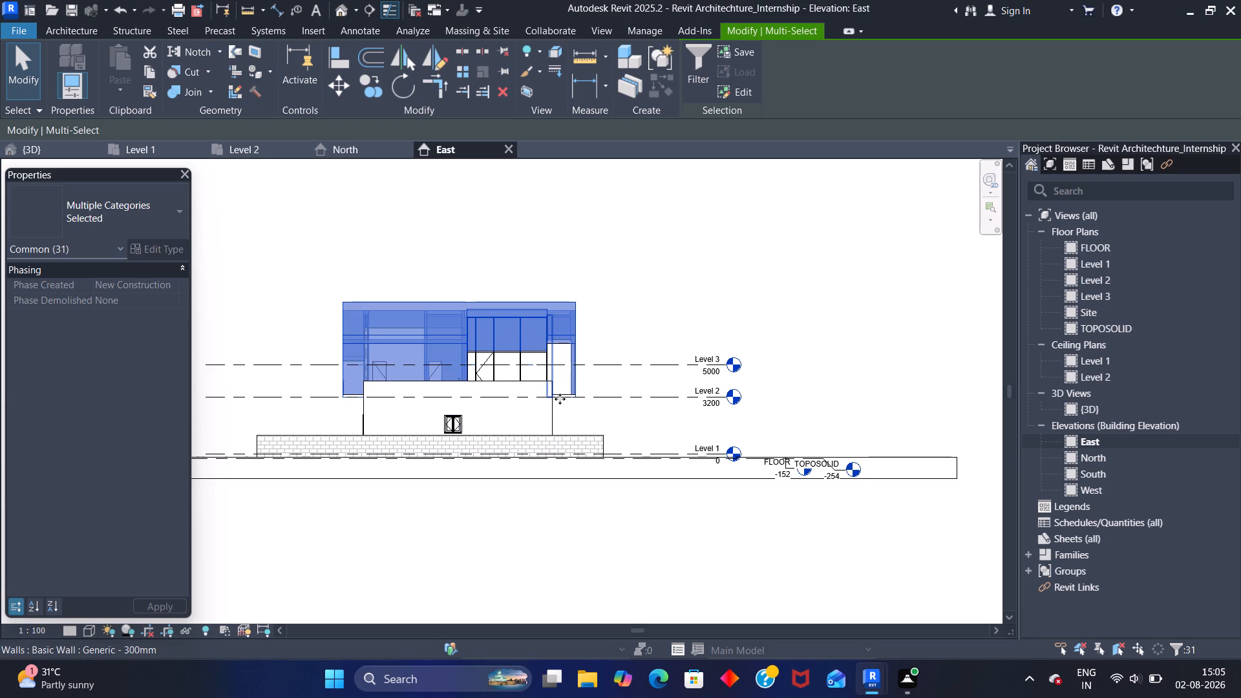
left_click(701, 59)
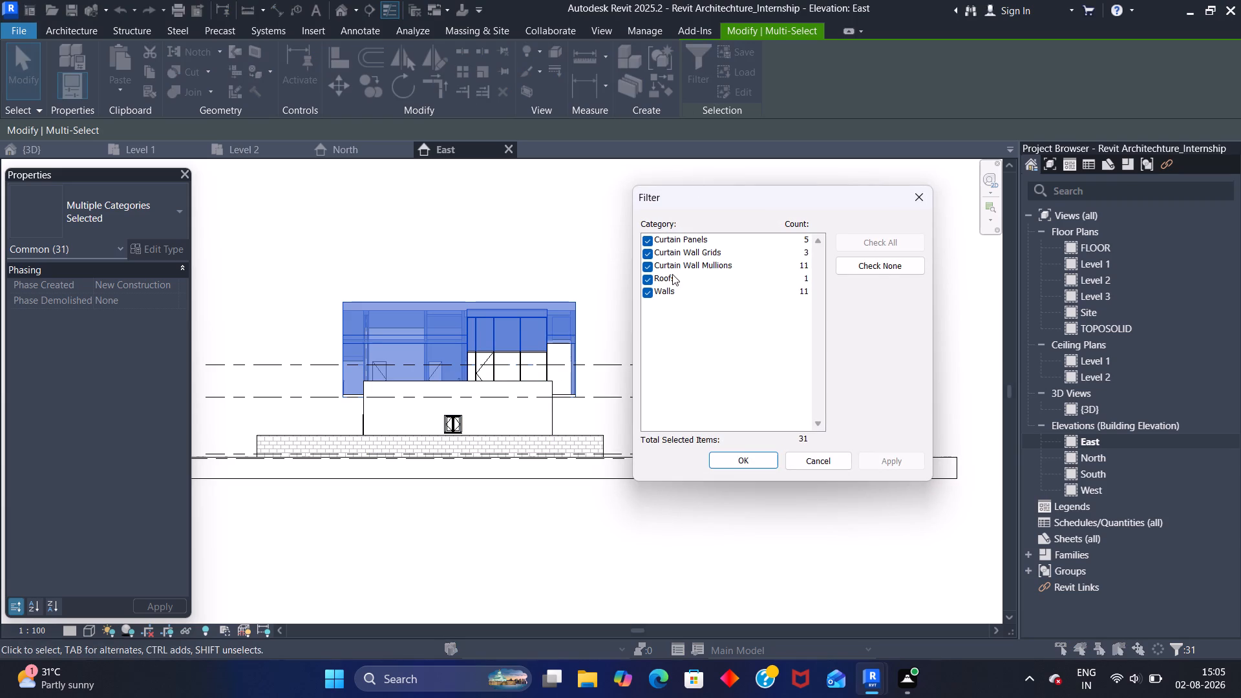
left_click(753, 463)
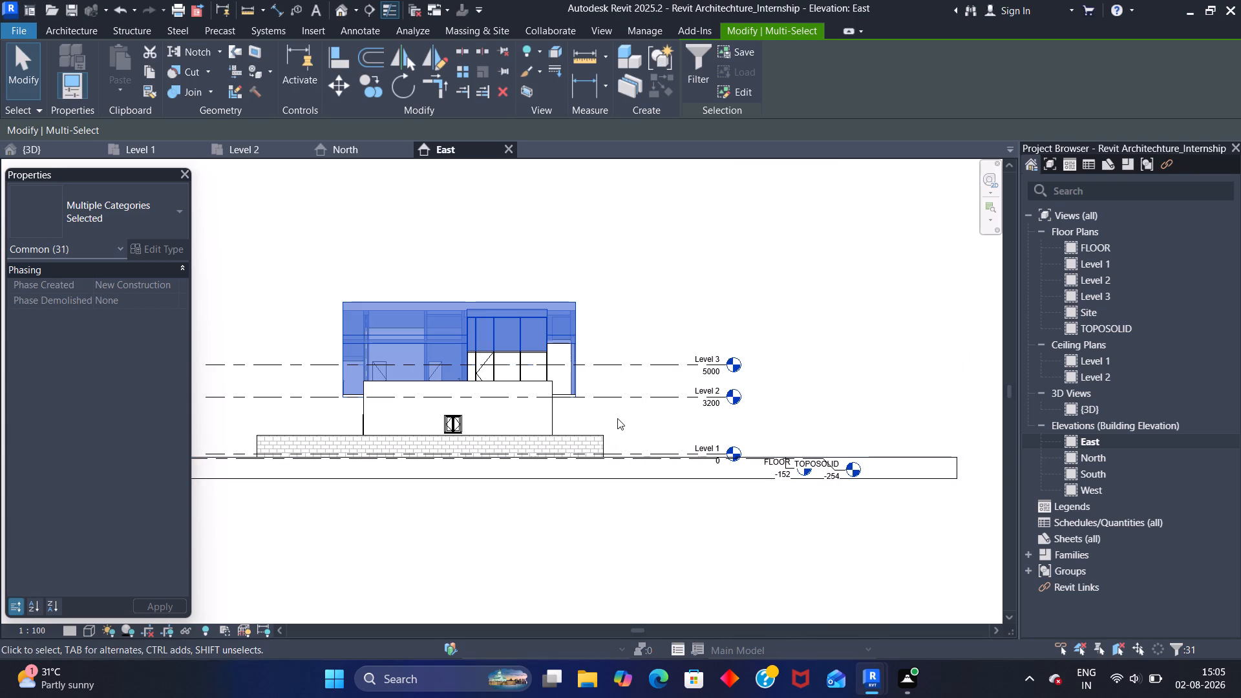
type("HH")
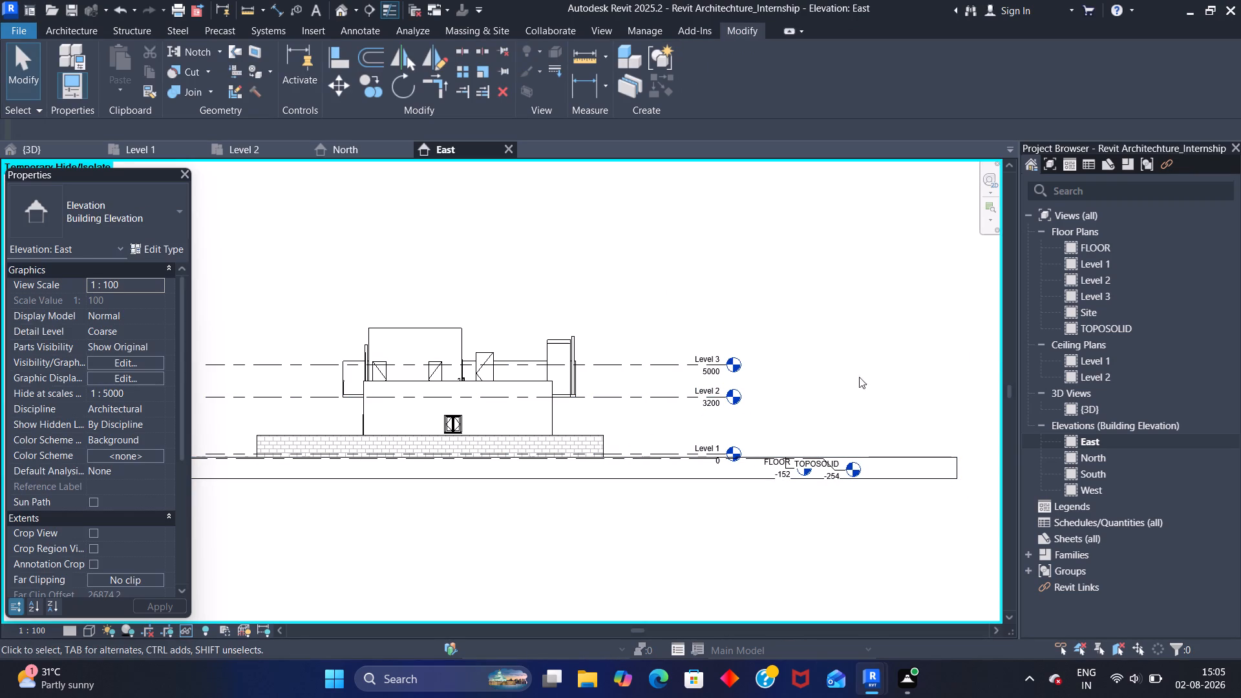
Check how the house displays in the Level 2 plan, the 3D view and the North elevation.
triple_click(1116, 279)
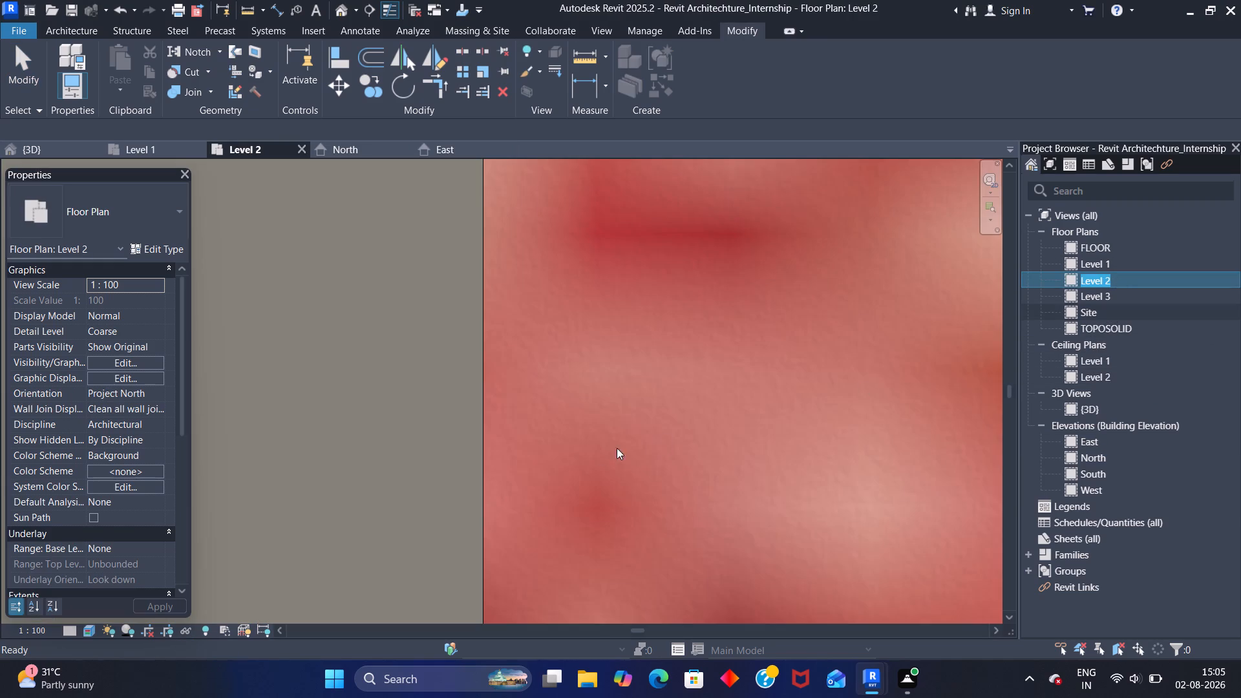
scroll(589, 454, "down", 20)
scroll(589, 454, "down", 6)
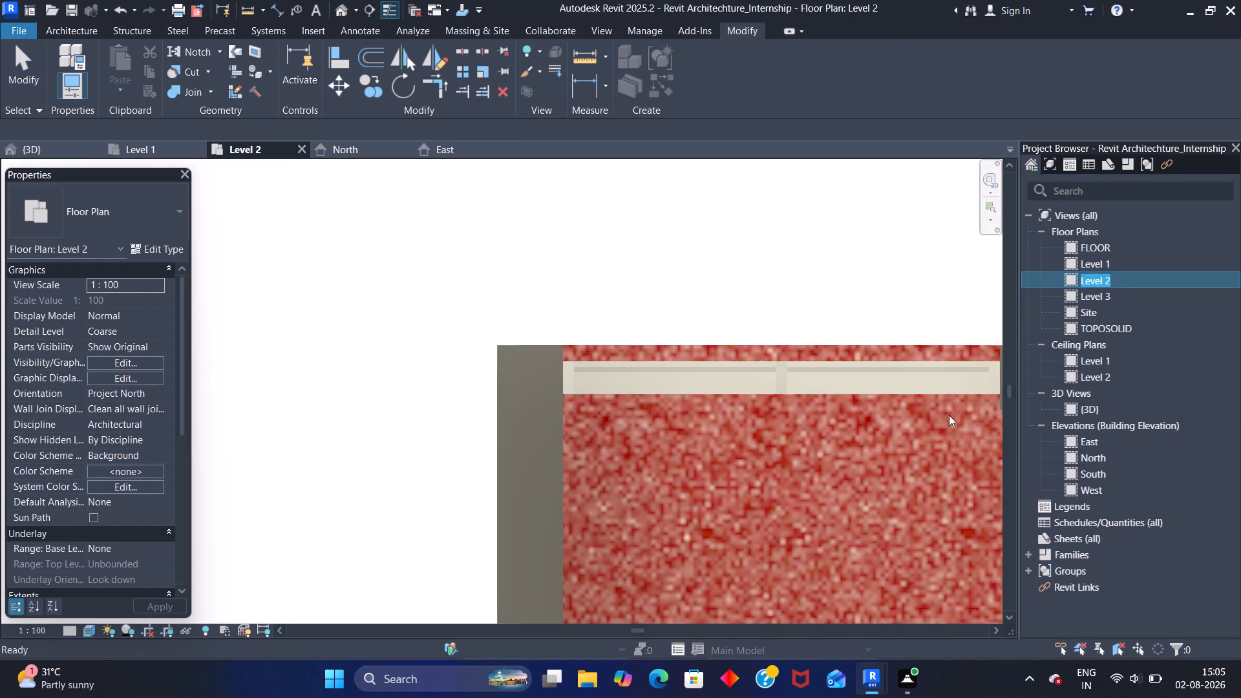
double_click(1108, 408)
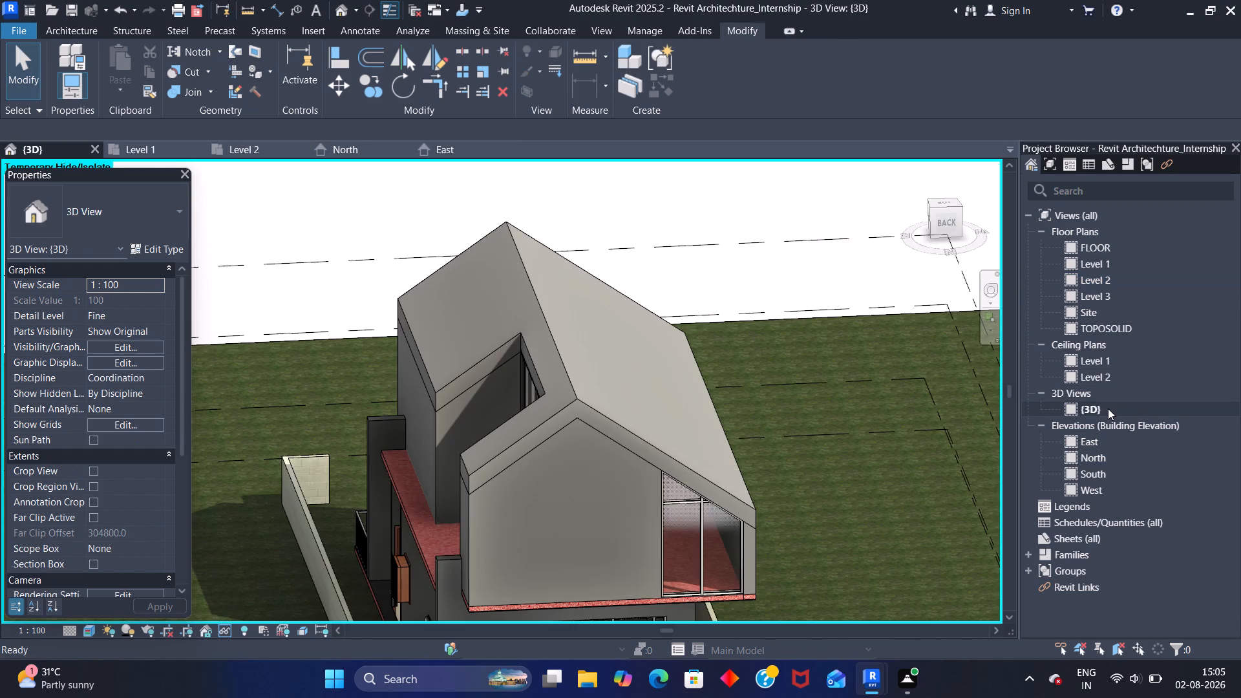
scroll(764, 489, "down", 1)
scroll(646, 509, "down", 7)
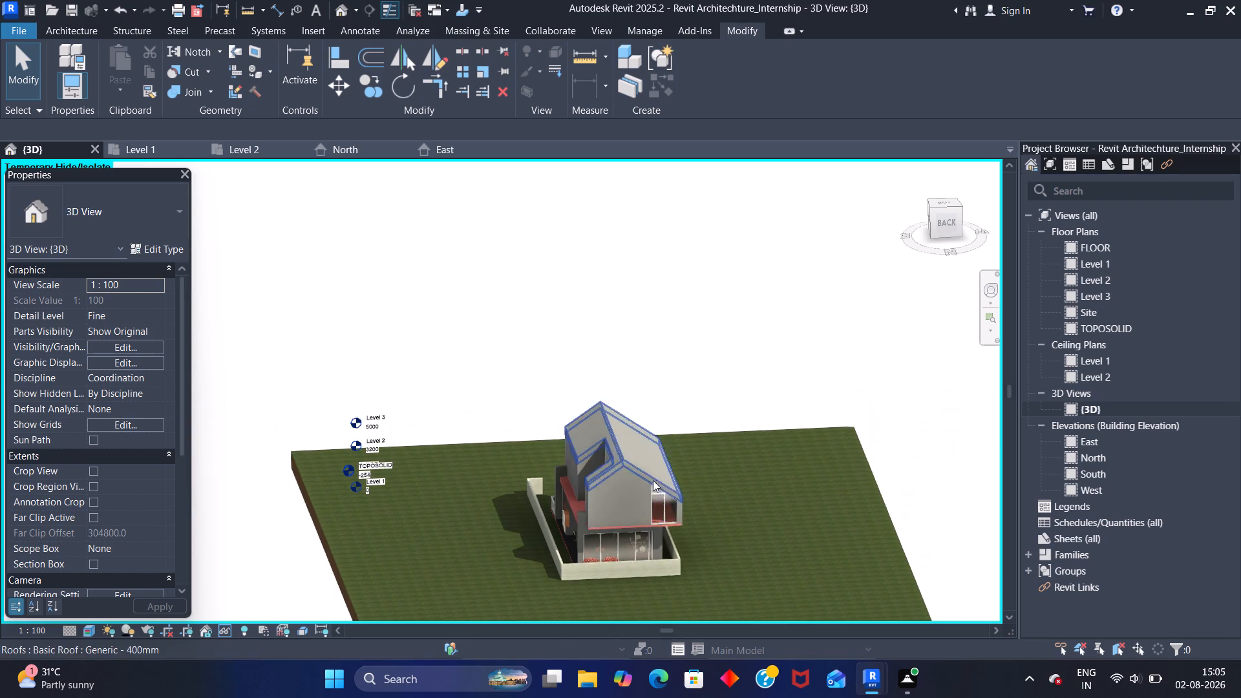
double_click(1114, 456)
scroll(767, 406, "down", 2)
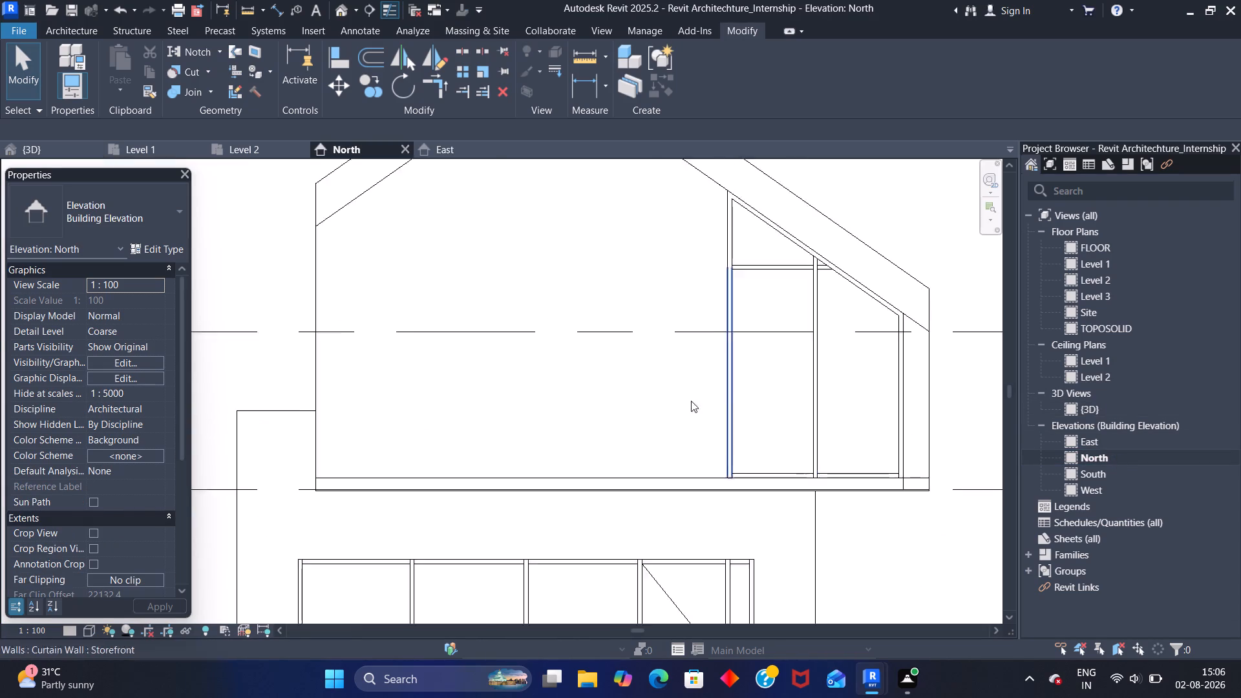
scroll(691, 401, "down", 12)
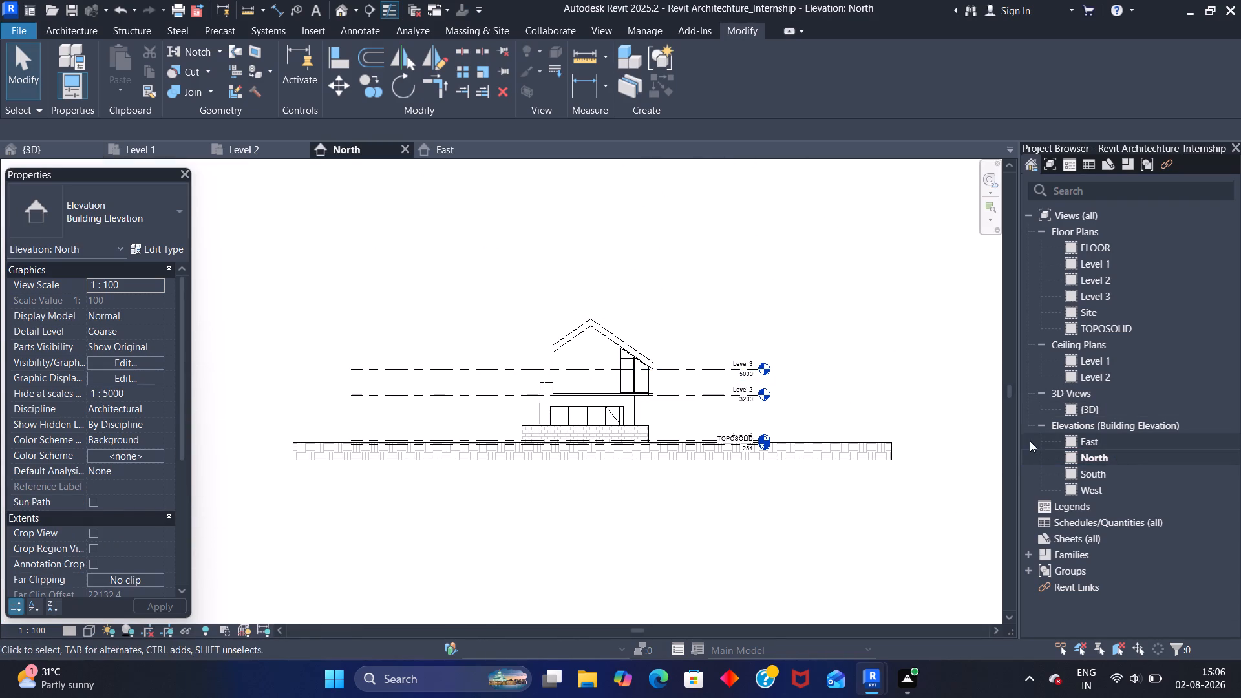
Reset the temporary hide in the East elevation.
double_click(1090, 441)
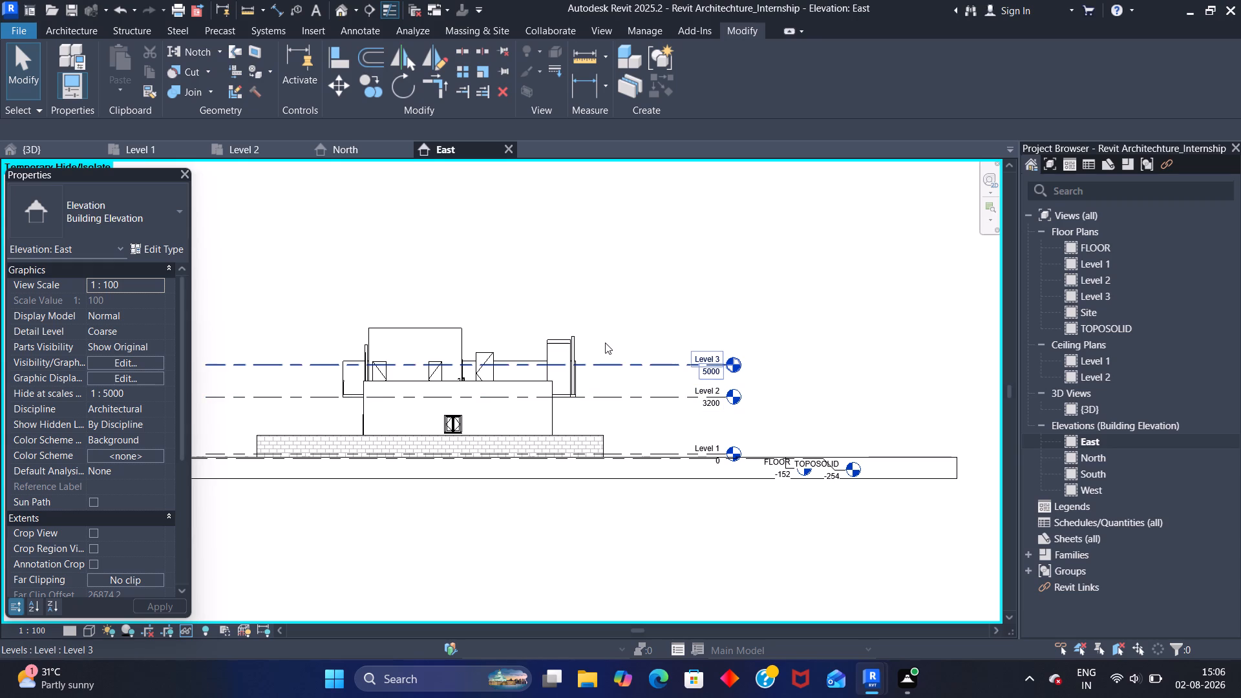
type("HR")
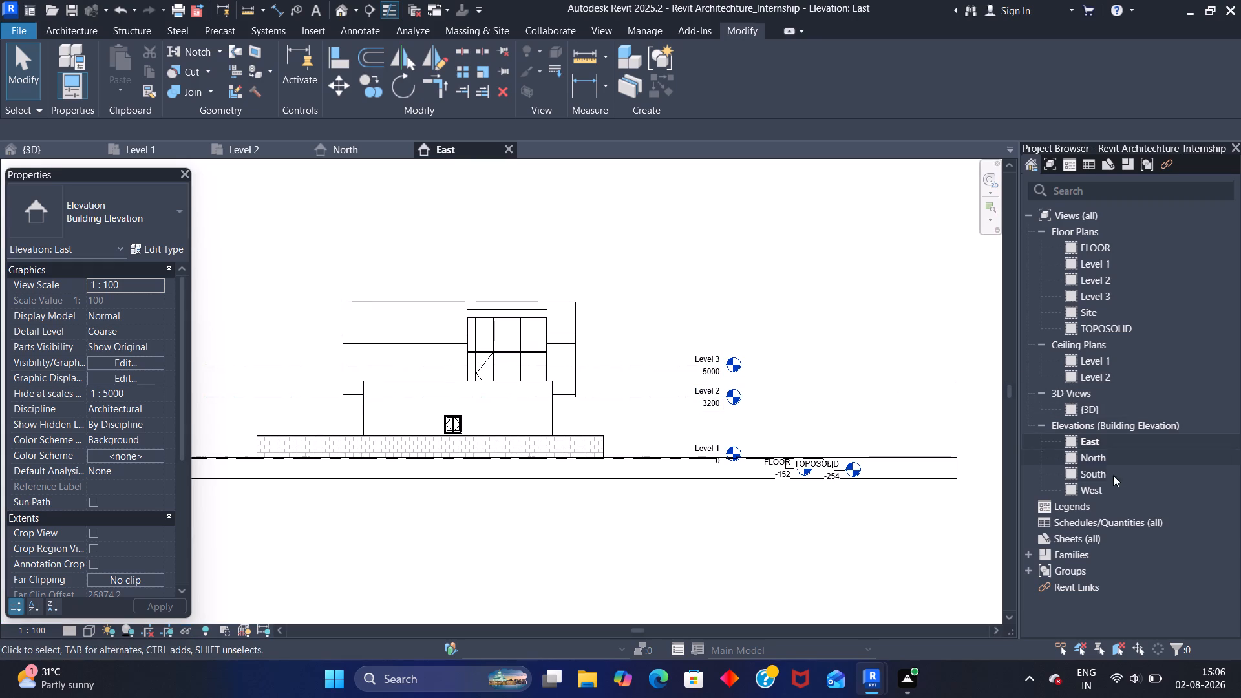
Examine the storefront corner in the Level 2 plan and the Generic 150mm floor's edge in the North elevation.
double_click(1101, 275)
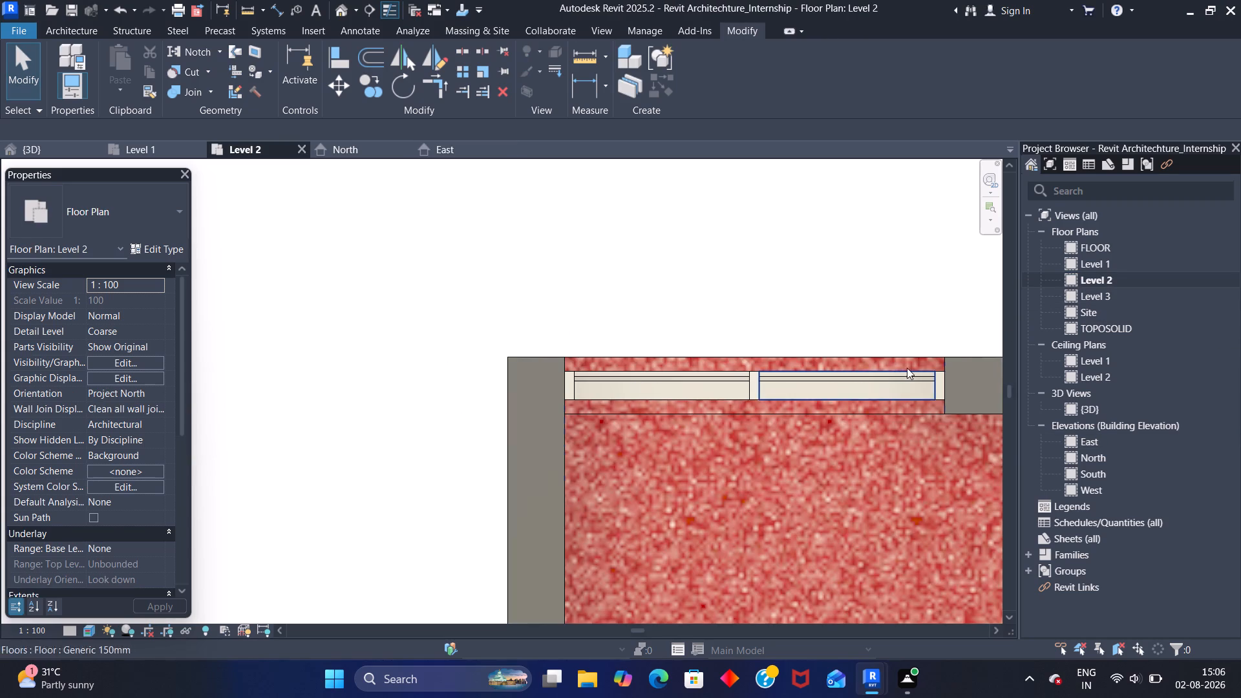
scroll(827, 390, "down", 1)
scroll(655, 354, "down", 5)
scroll(719, 290, "down", 1)
middle_click_drag(717, 286, 710, 279)
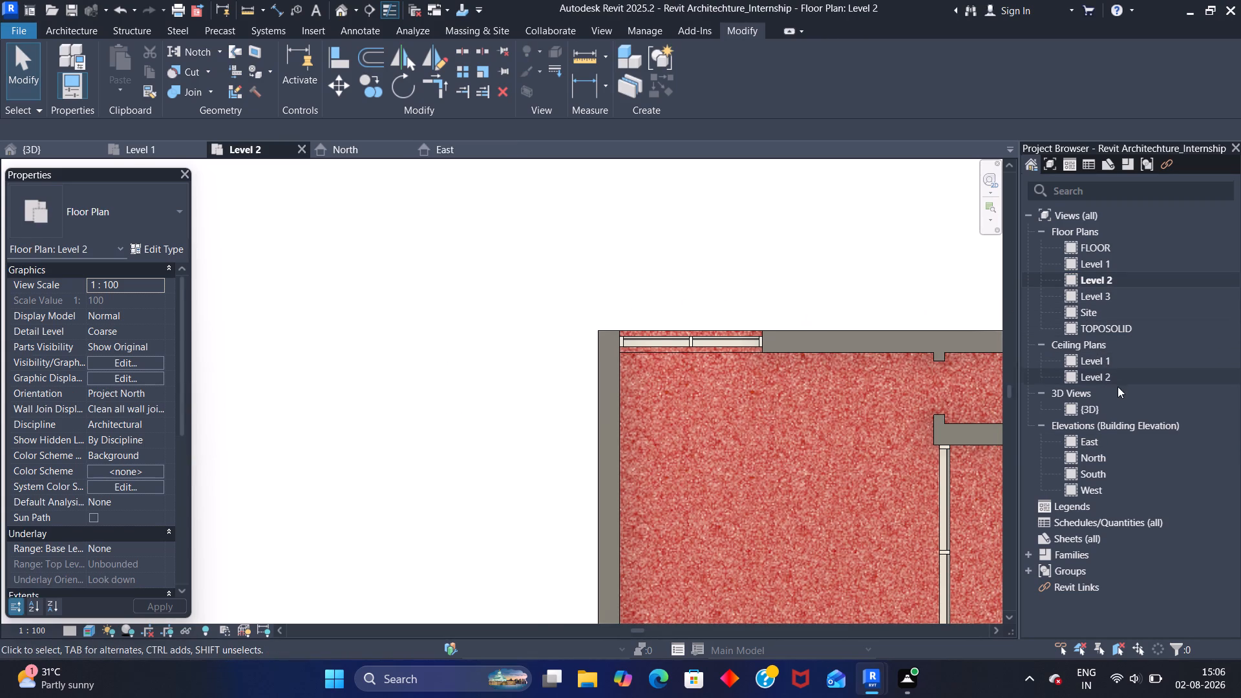
left_click(1143, 454)
double_click(1139, 454)
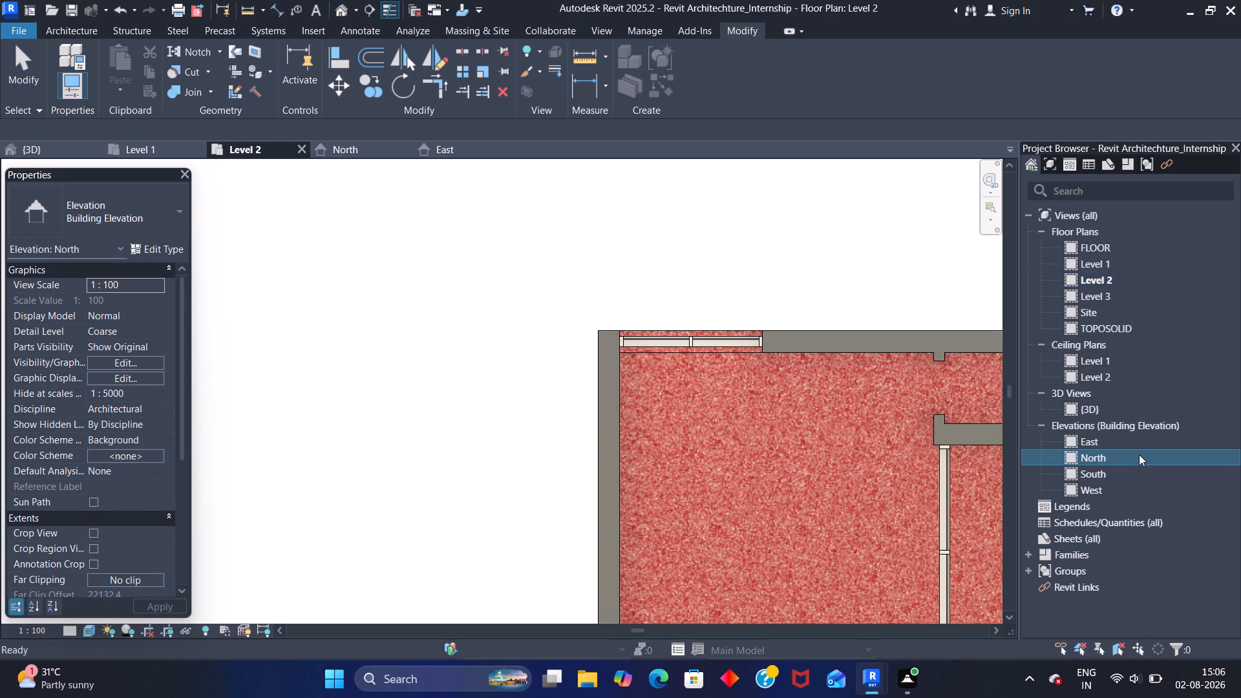
scroll(622, 389, "up", 6)
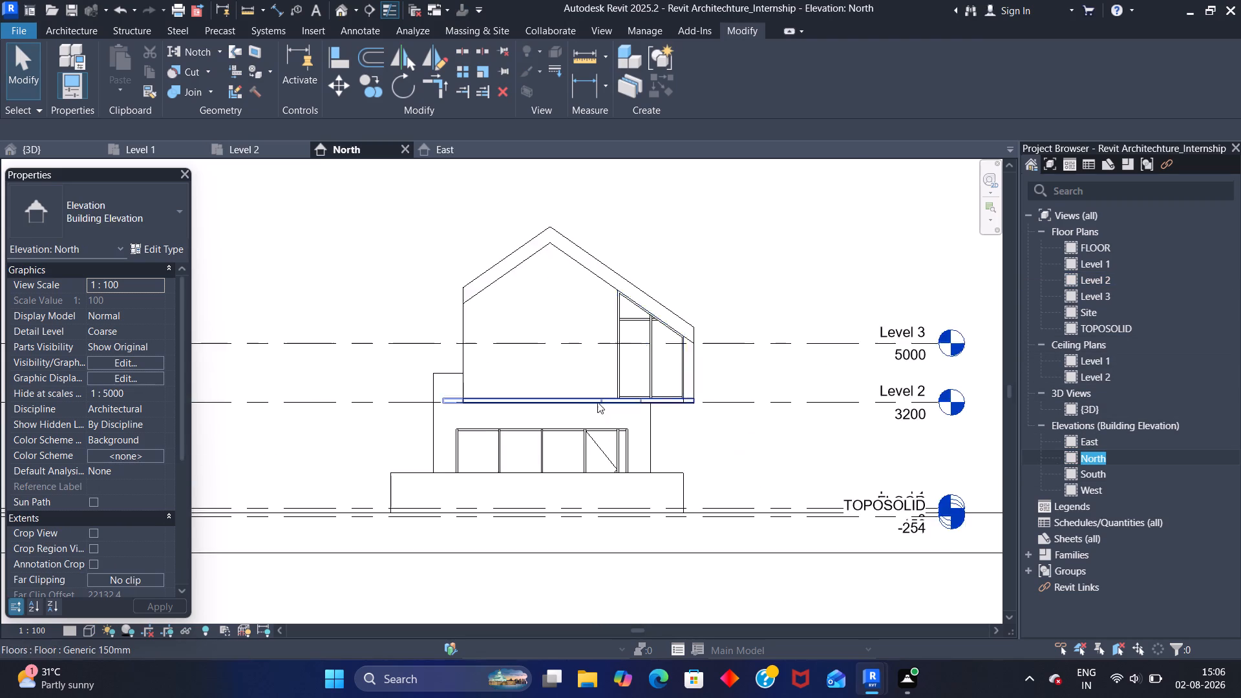
scroll(597, 402, "up", 8)
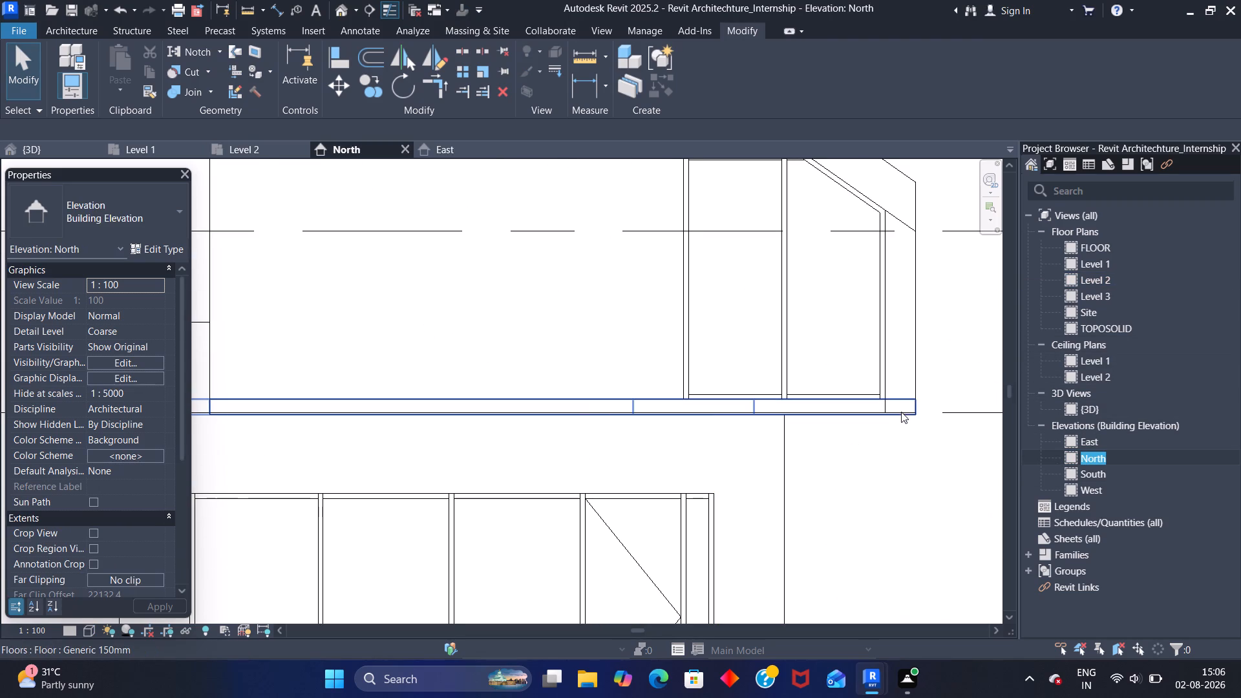
left_click(897, 398)
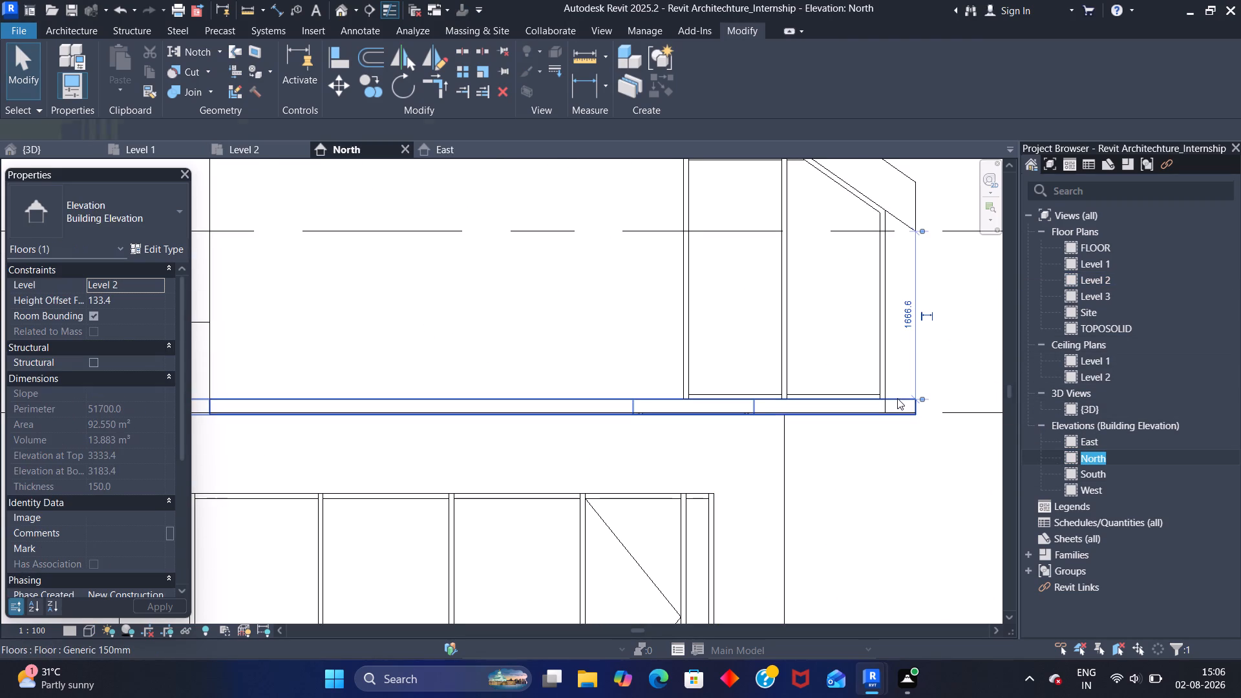
scroll(792, 380, "down", 1)
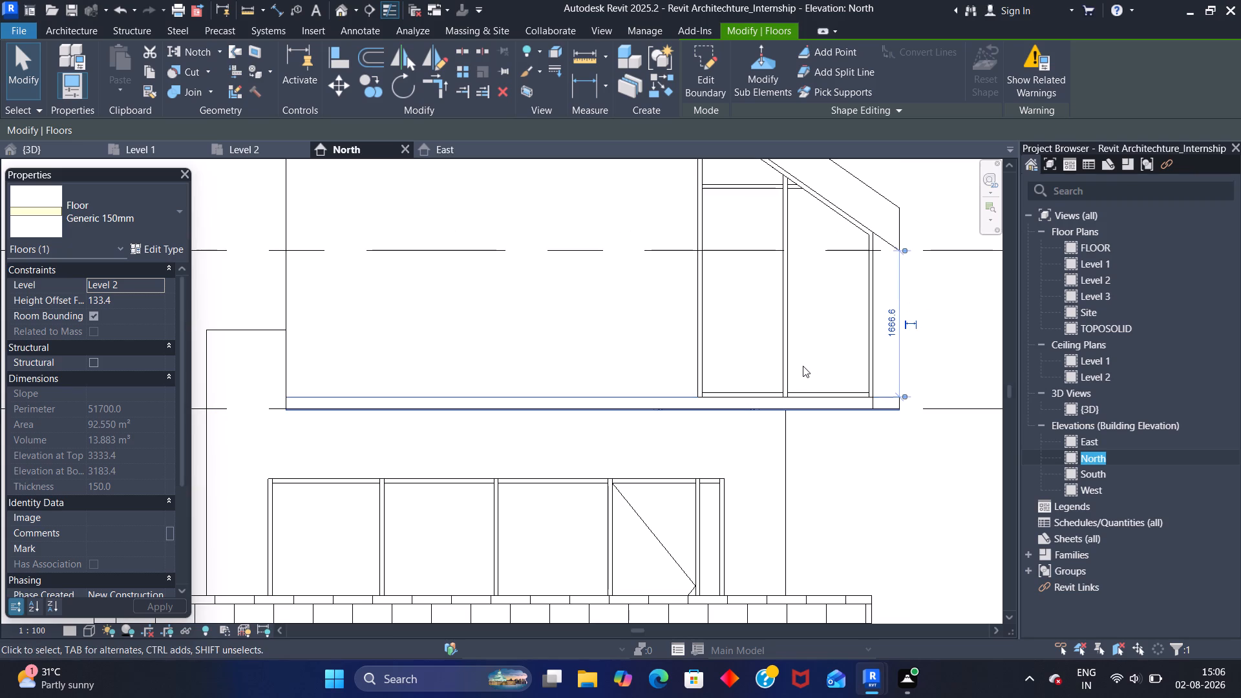
scroll(803, 366, "down", 2)
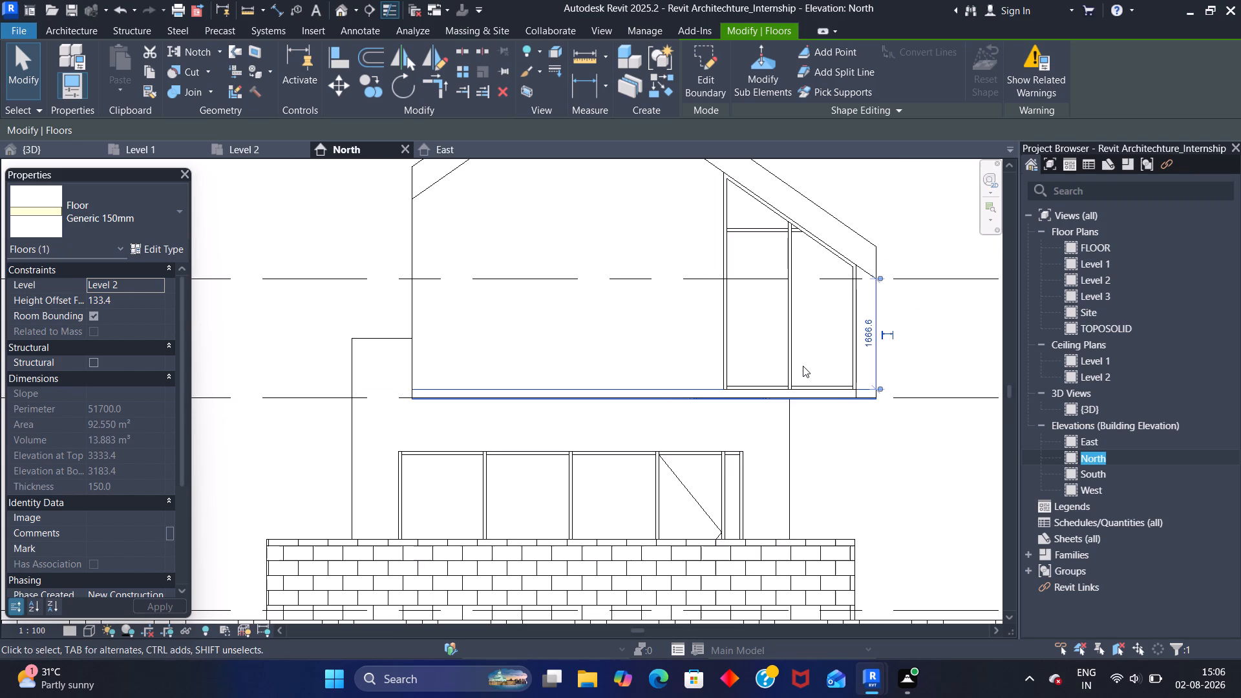
key("Escape")
Start a face split on the Level 2 floor's edge face in the North elevation.
left_click(259, 54)
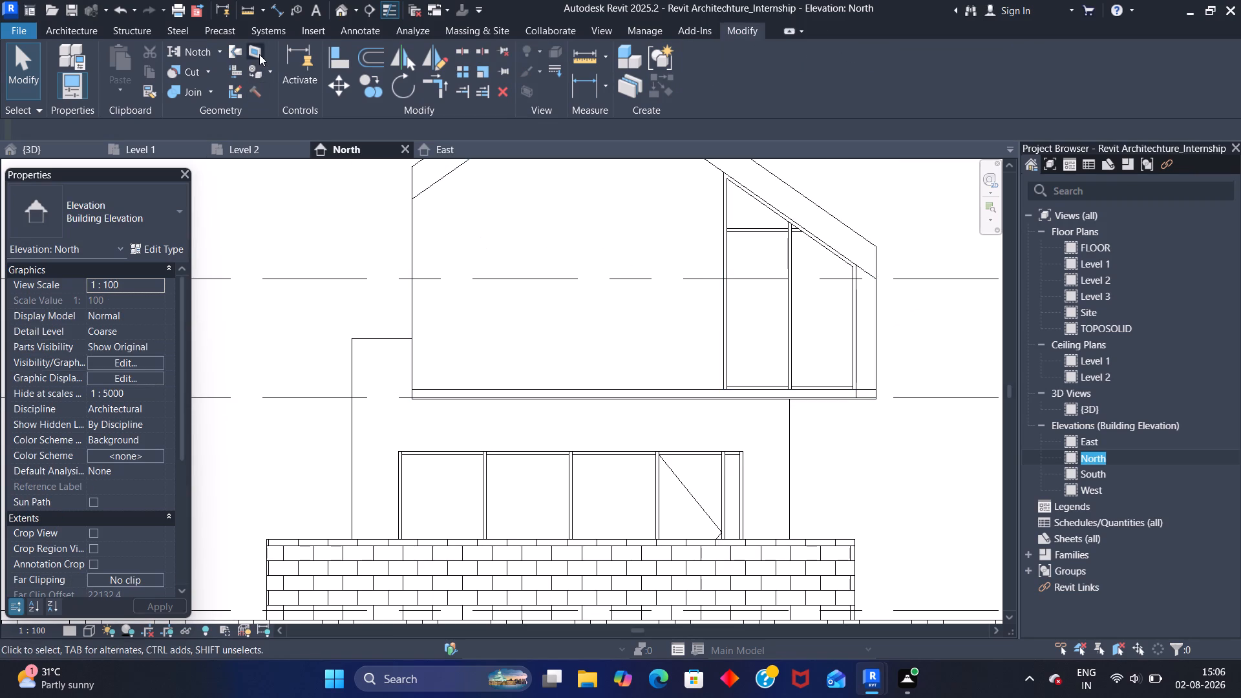
left_click(503, 385)
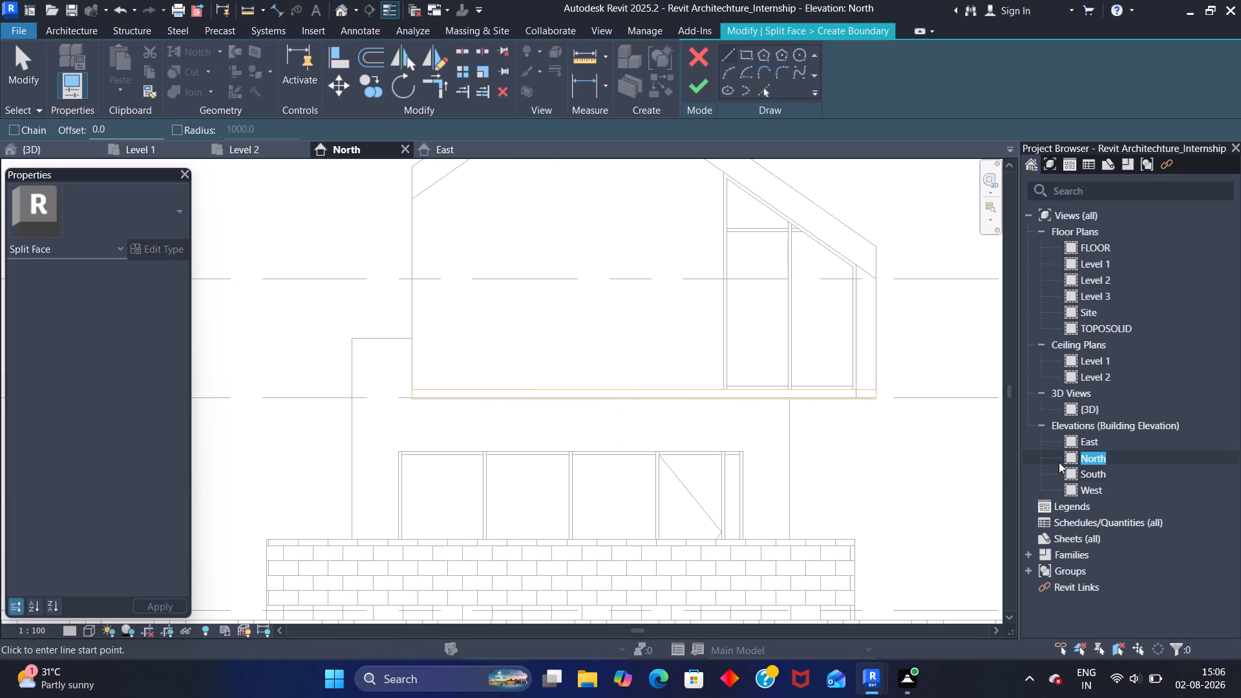
Open the 3D view and set its visual style to Hidden Line.
left_click(1094, 407)
double_click(1094, 407)
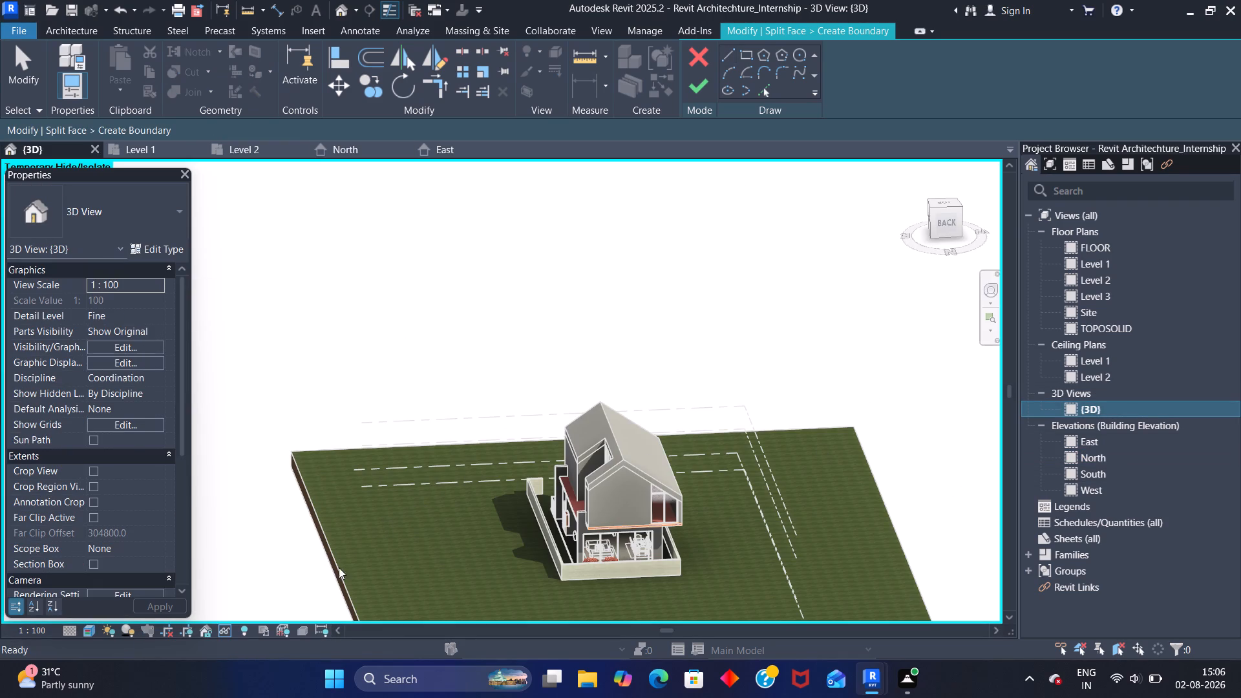
left_click(94, 635)
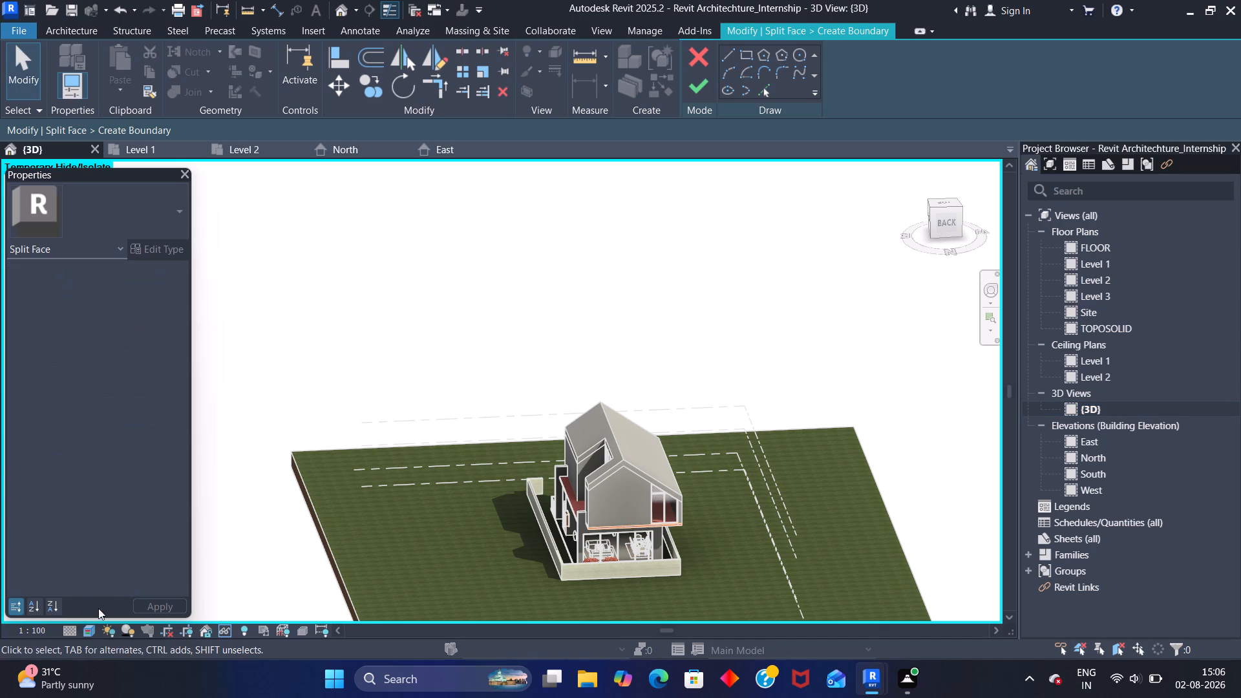
left_click(87, 626)
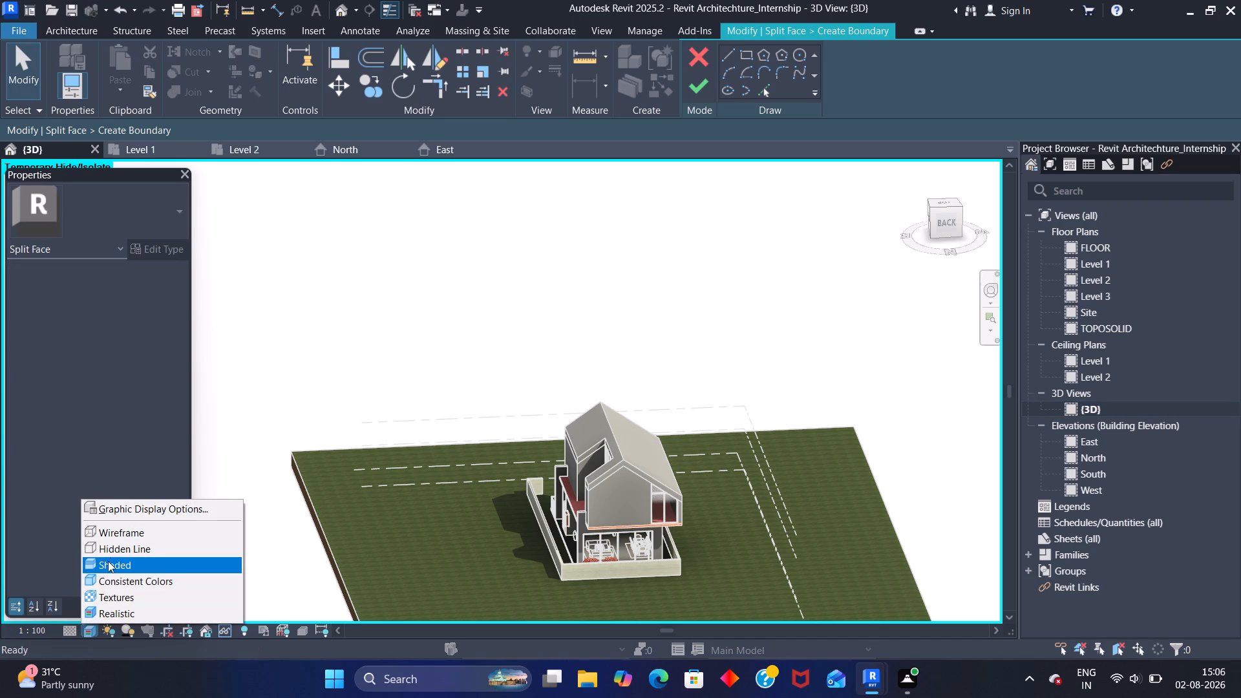
left_click(112, 551)
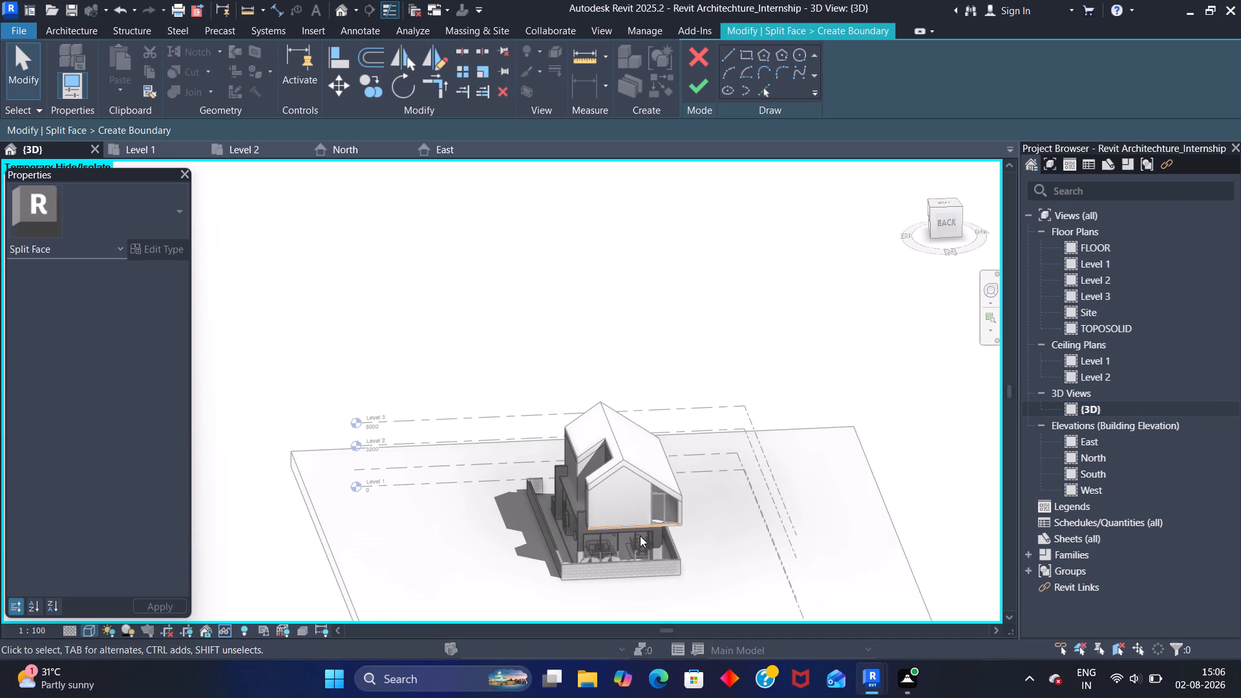
Examine the storefront corner of the Level 2 floor's edge face closely in the 3D view.
scroll(655, 533, "down", 1)
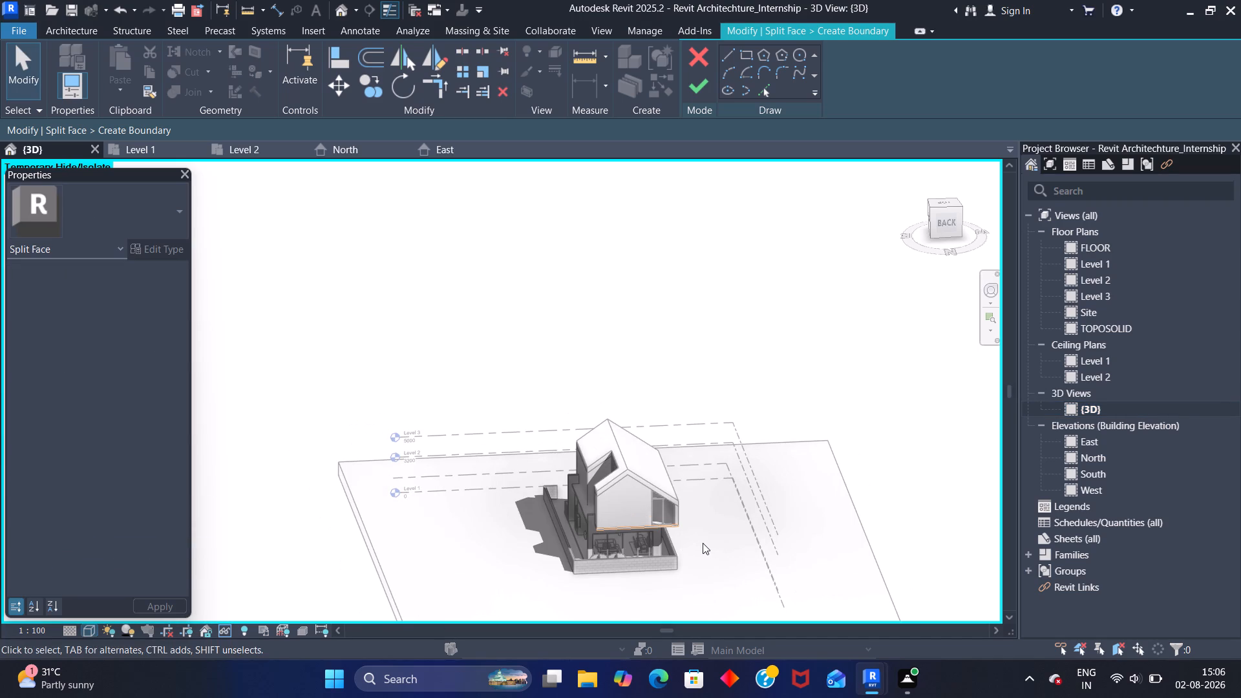
middle_click_drag(705, 539, 543, 508, "shift")
scroll(653, 536, "up", 1)
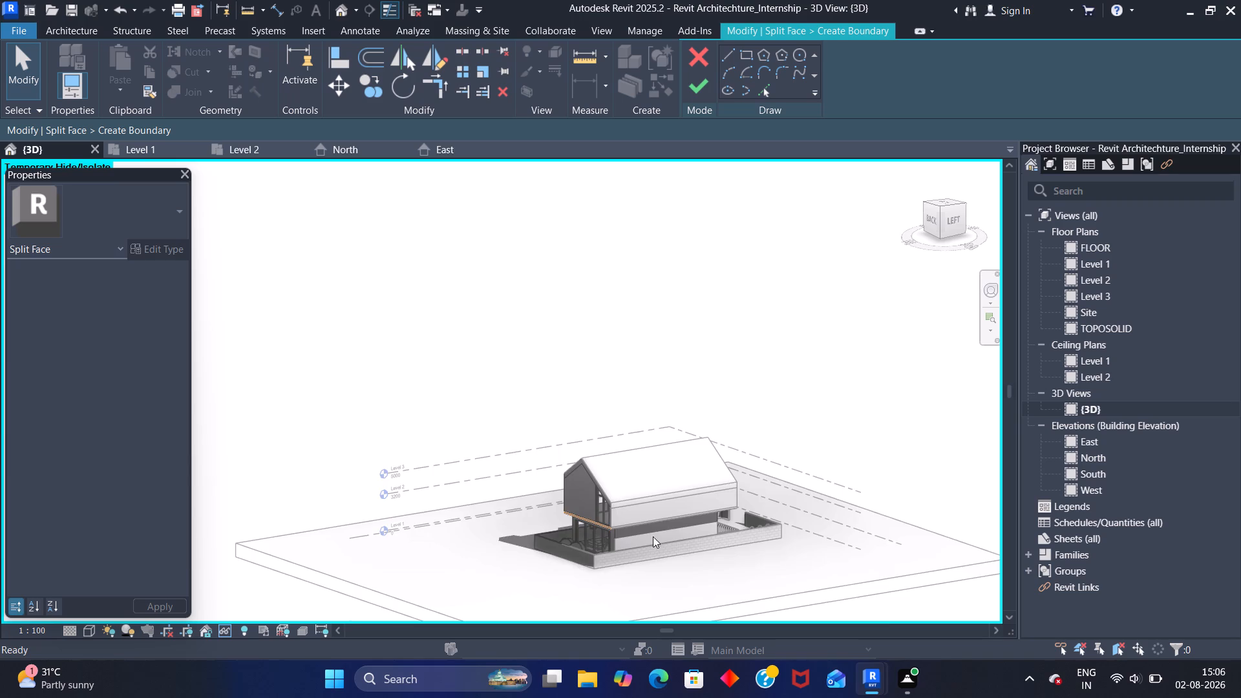
scroll(653, 536, "up", 9)
scroll(526, 513, "up", 5)
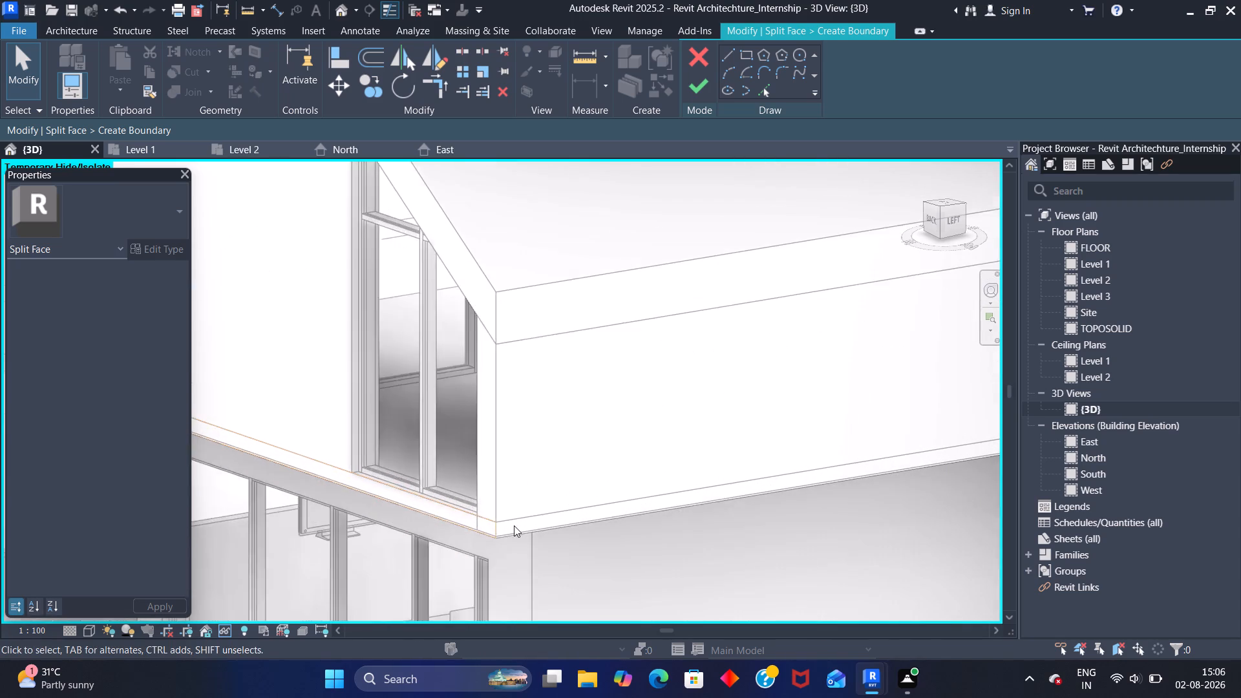
scroll(514, 525, "up", 13)
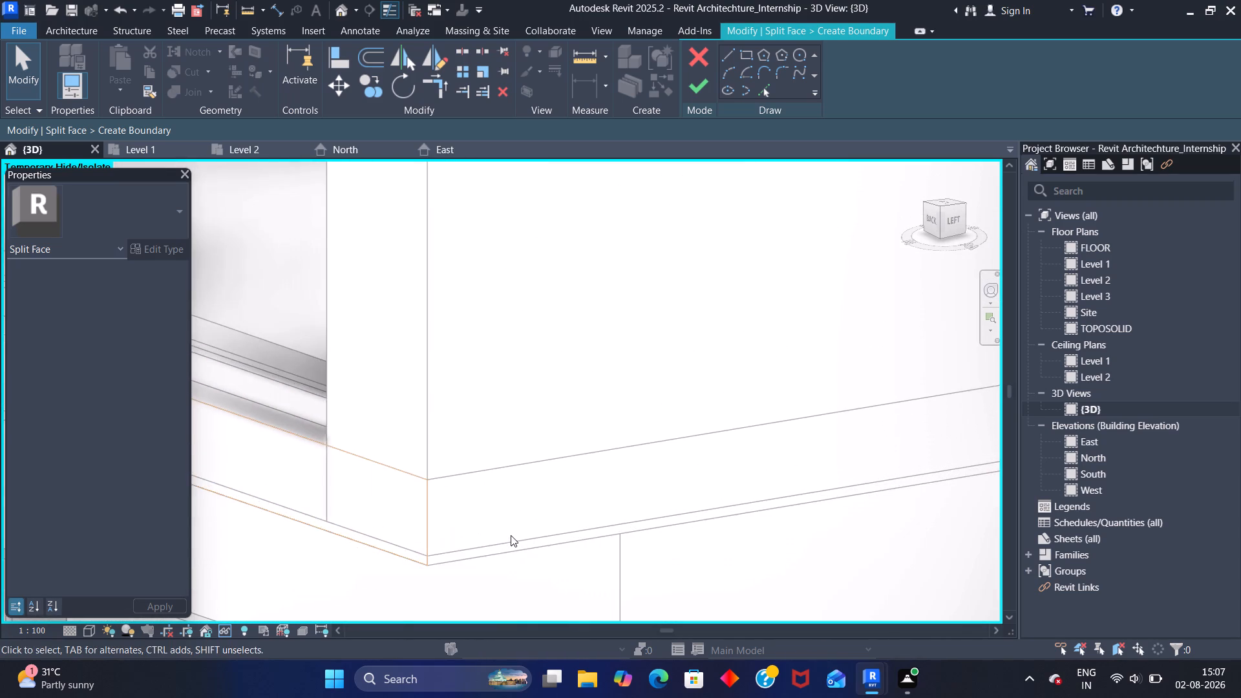
scroll(485, 521, "up", 2)
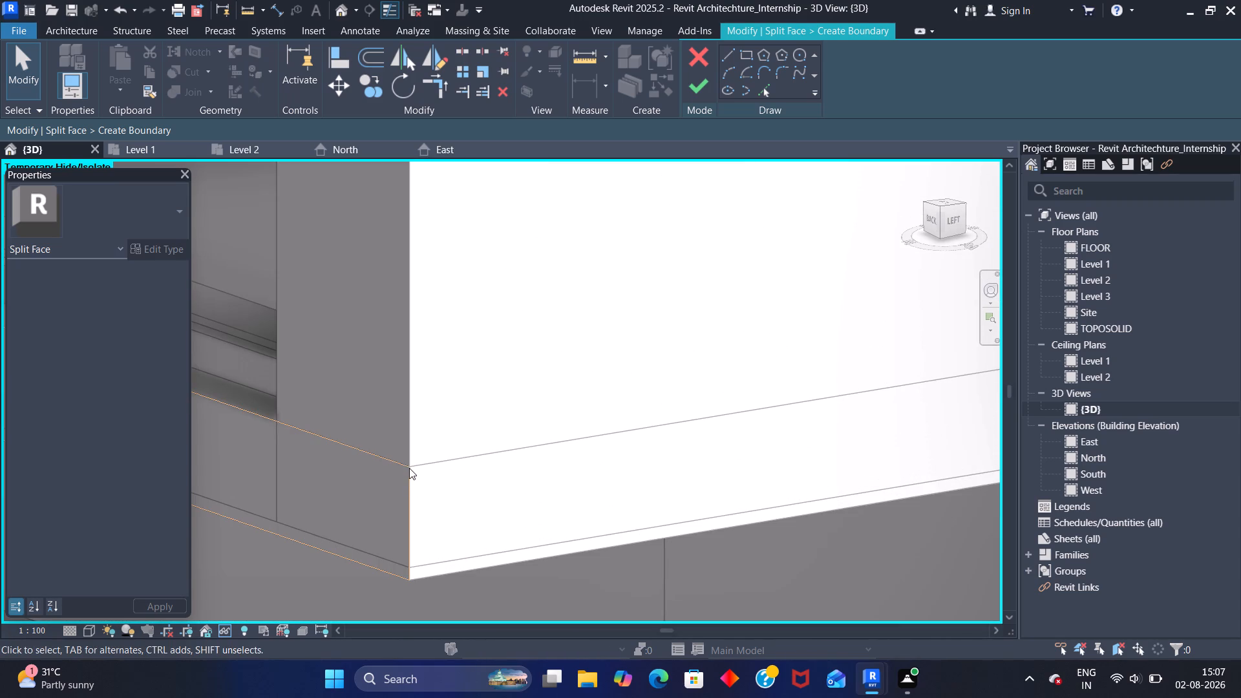
left_click_drag(409, 468, 626, 503)
key("Escape")
key("Escape")
key("Escape")
Discard the unfinished face split sketch on the Level 2 floor's edge face.
left_click(702, 62)
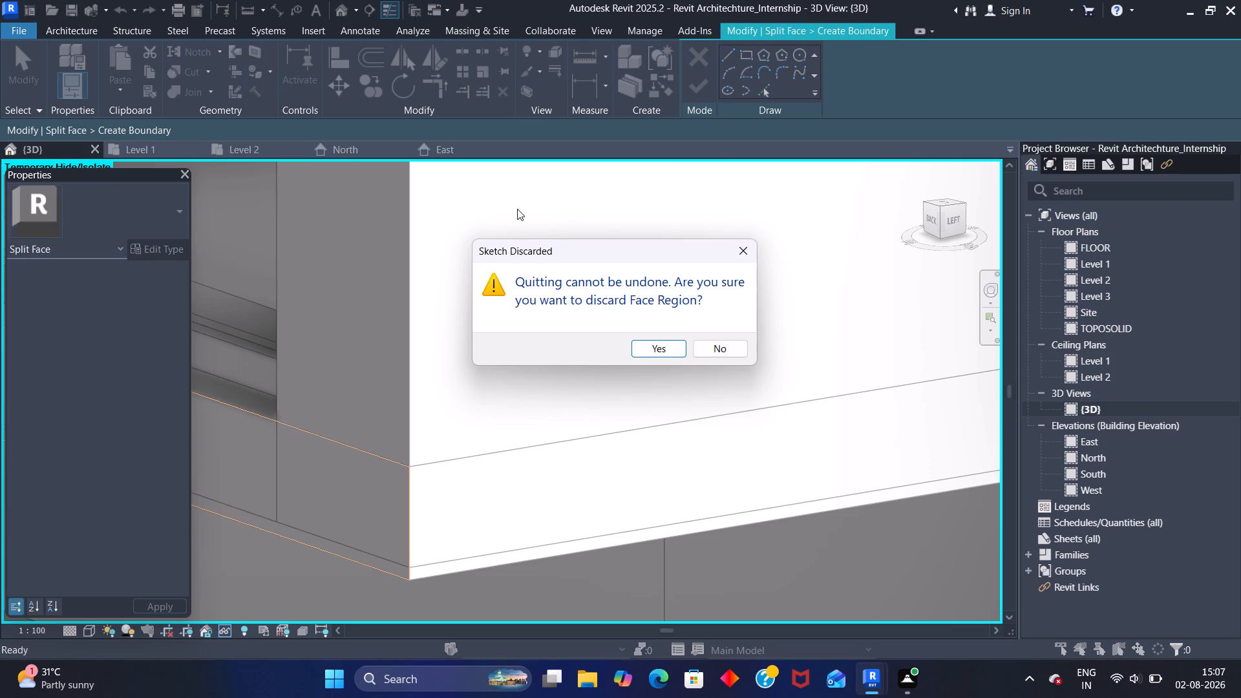
left_click(646, 346)
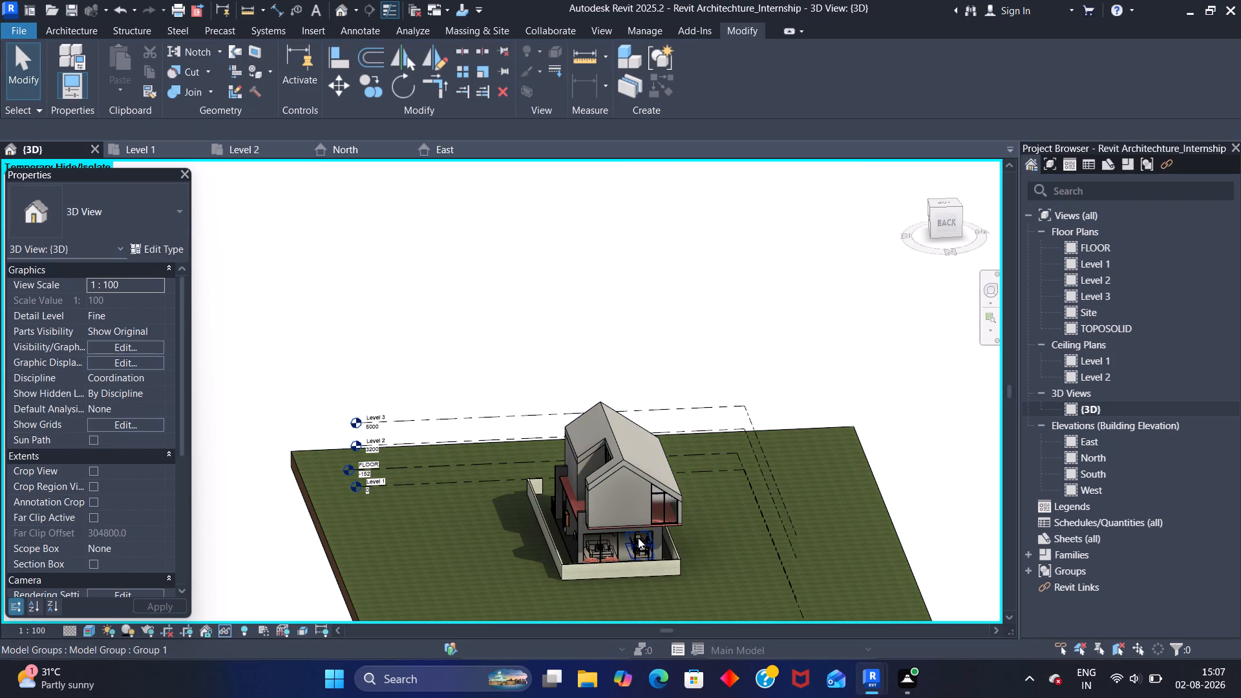
Start a face split on the top face of the Level 2 Generic 150mm floor in the 3D view.
middle_click_drag(572, 308, 469, 172)
scroll(578, 432, "up", 9)
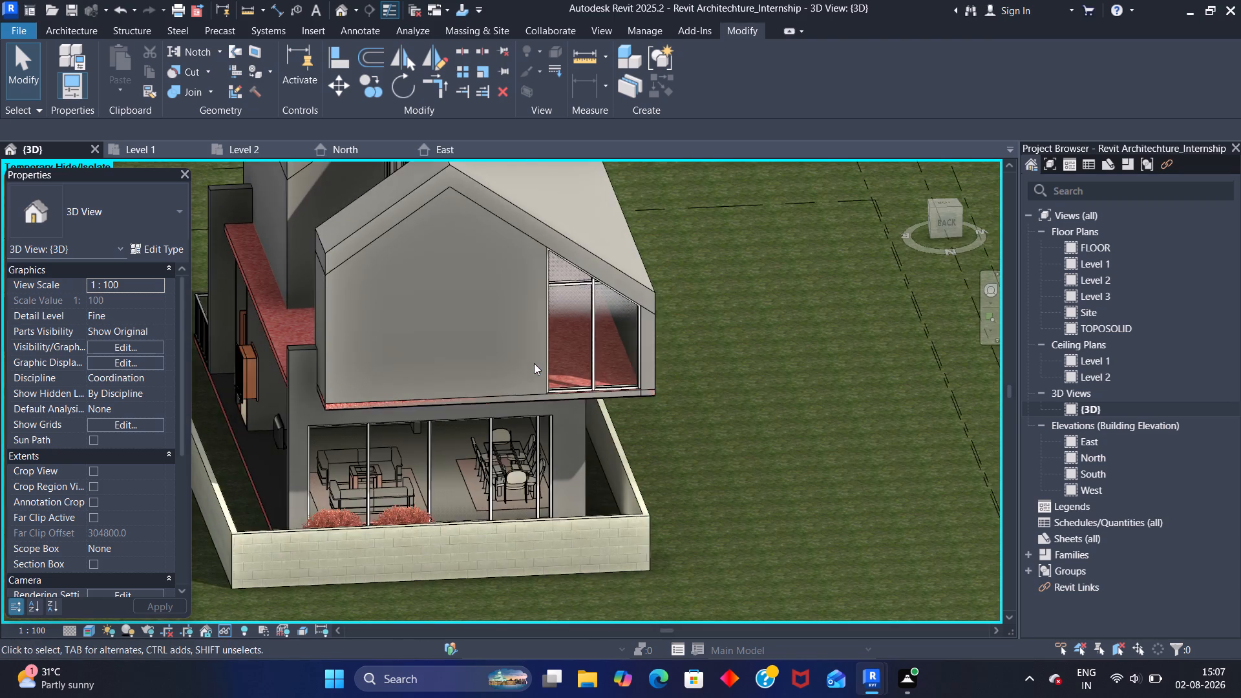
scroll(534, 363, "up", 1)
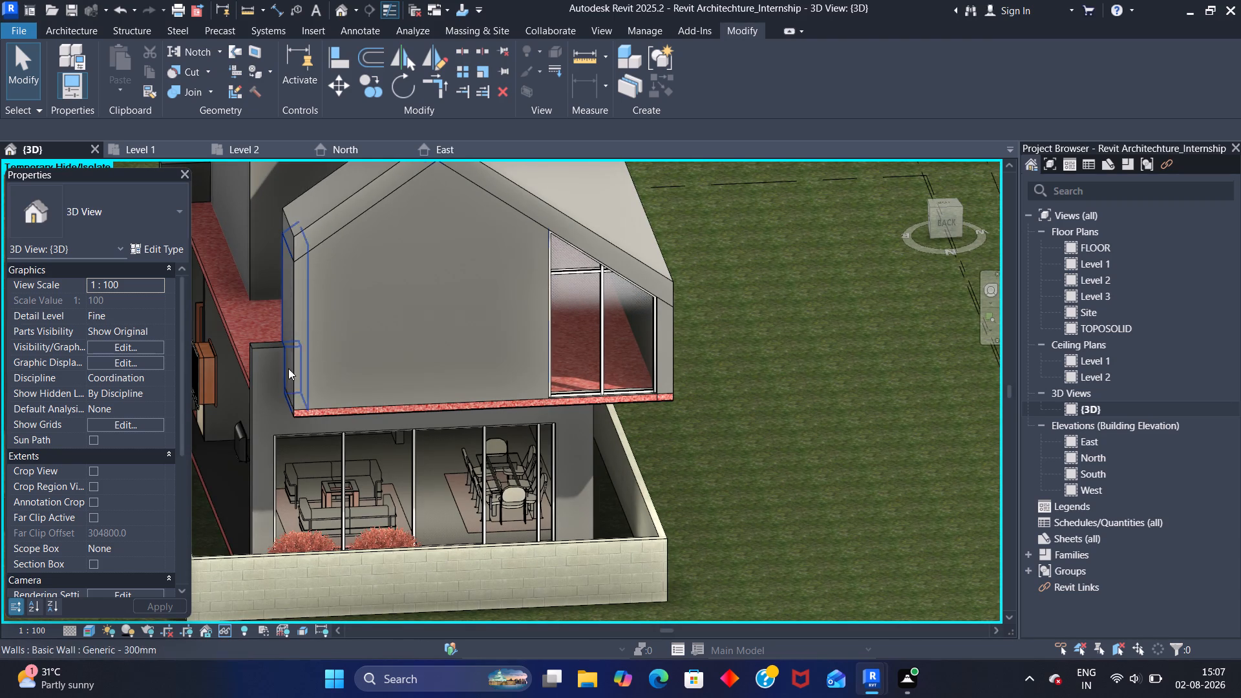
middle_click_drag(248, 335, 372, 331, "shift")
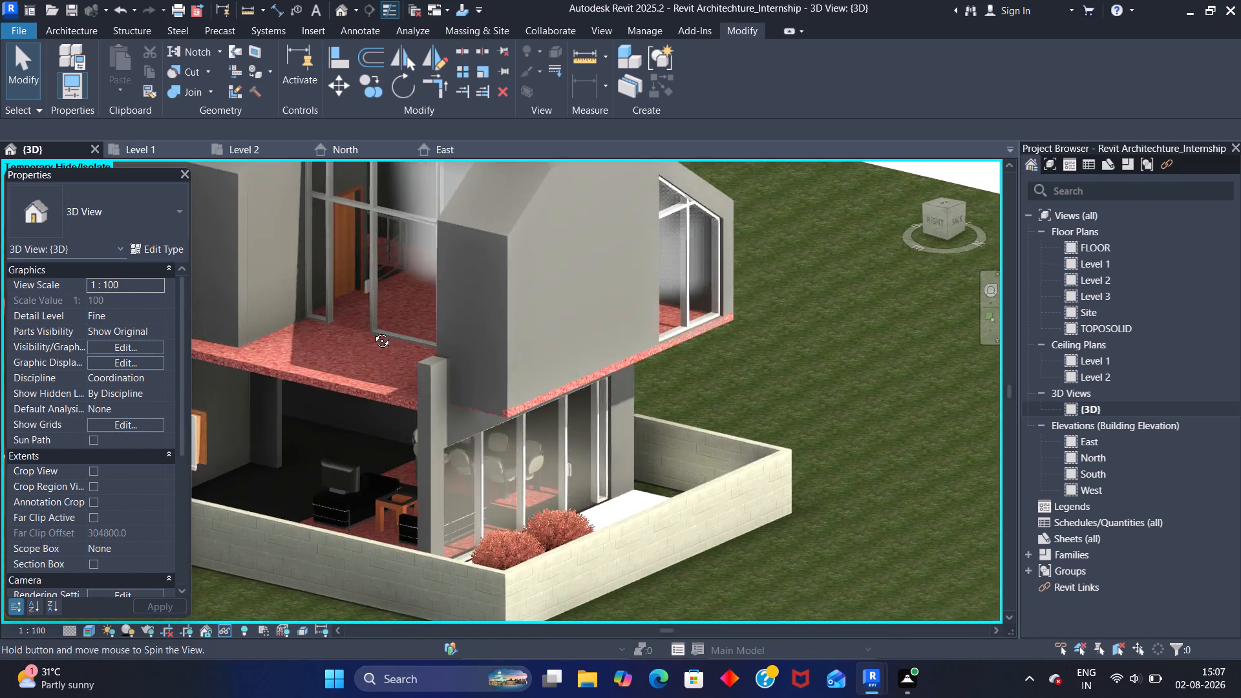
middle_click_drag(372, 331, 394, 331, "shift")
left_click(380, 386)
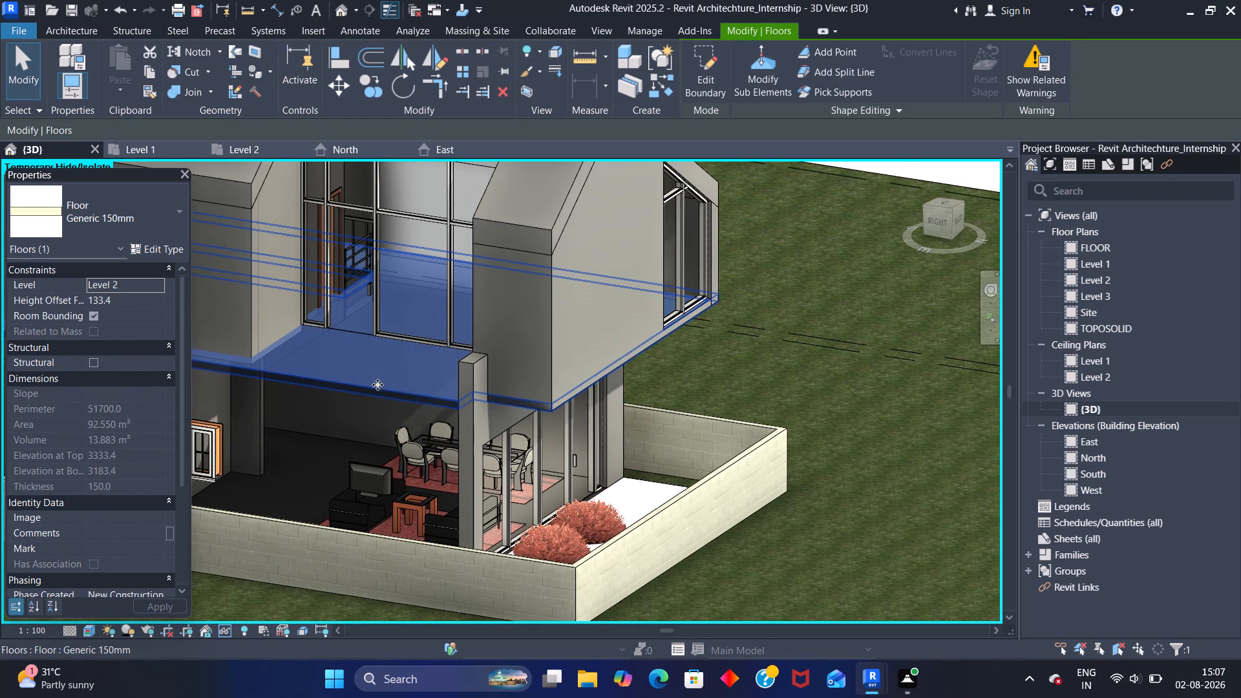
left_click(257, 54)
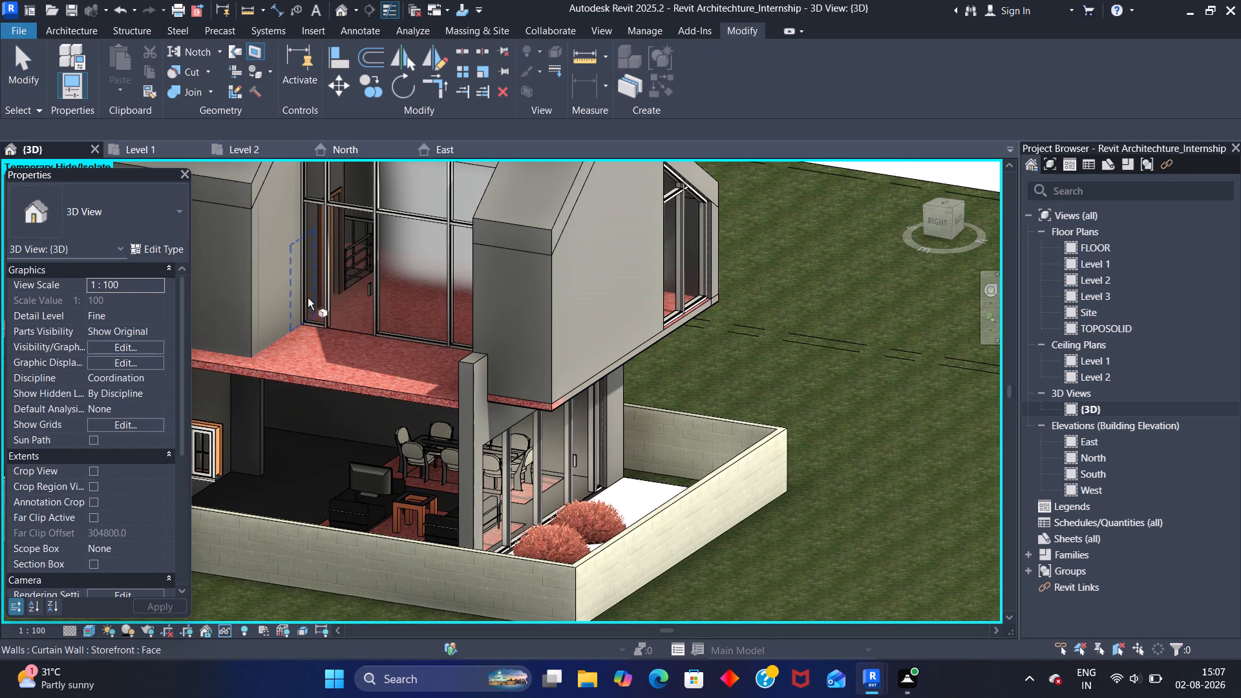
left_click(337, 379)
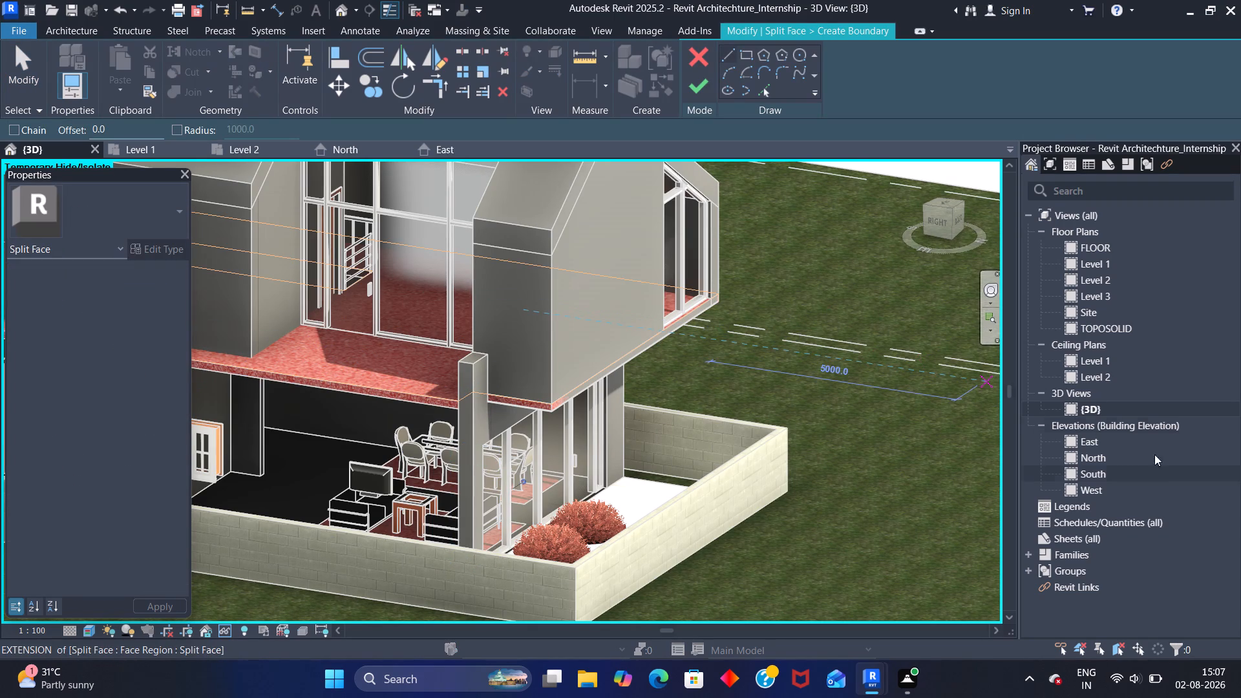
Open the Level 2 floor plan and set its visual style to Hidden Line.
double_click(1092, 281)
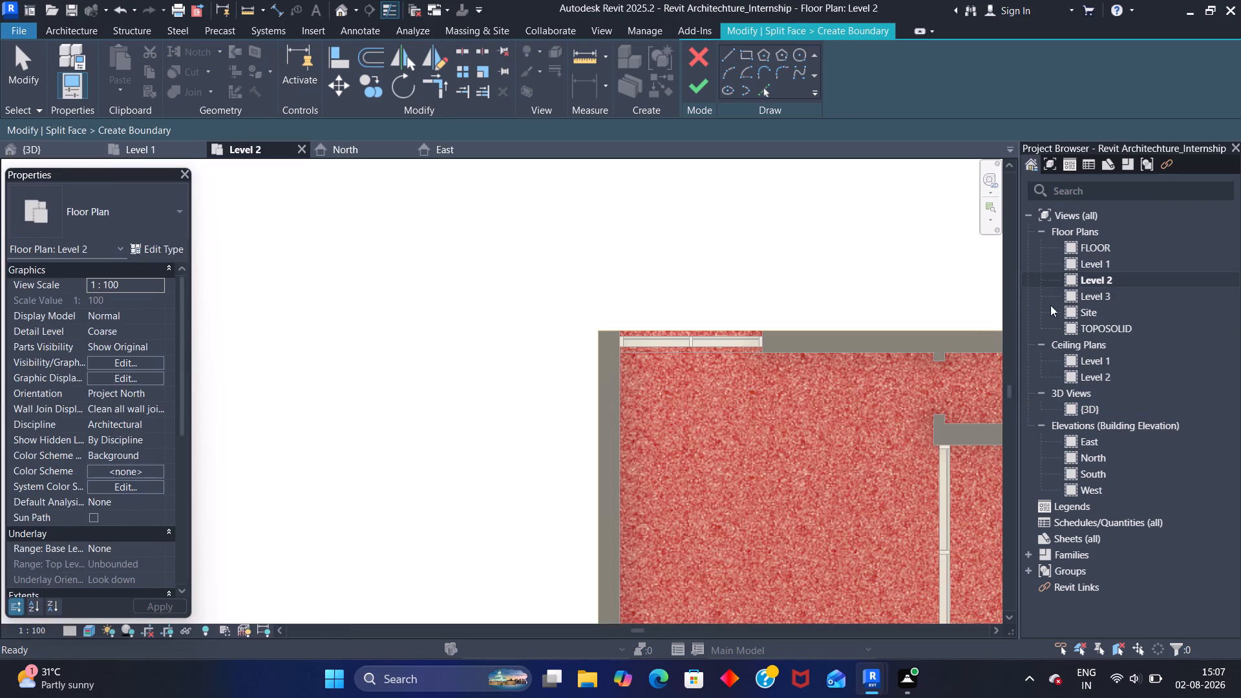
scroll(731, 423, "down", 2)
middle_click_drag(798, 450, 595, 347)
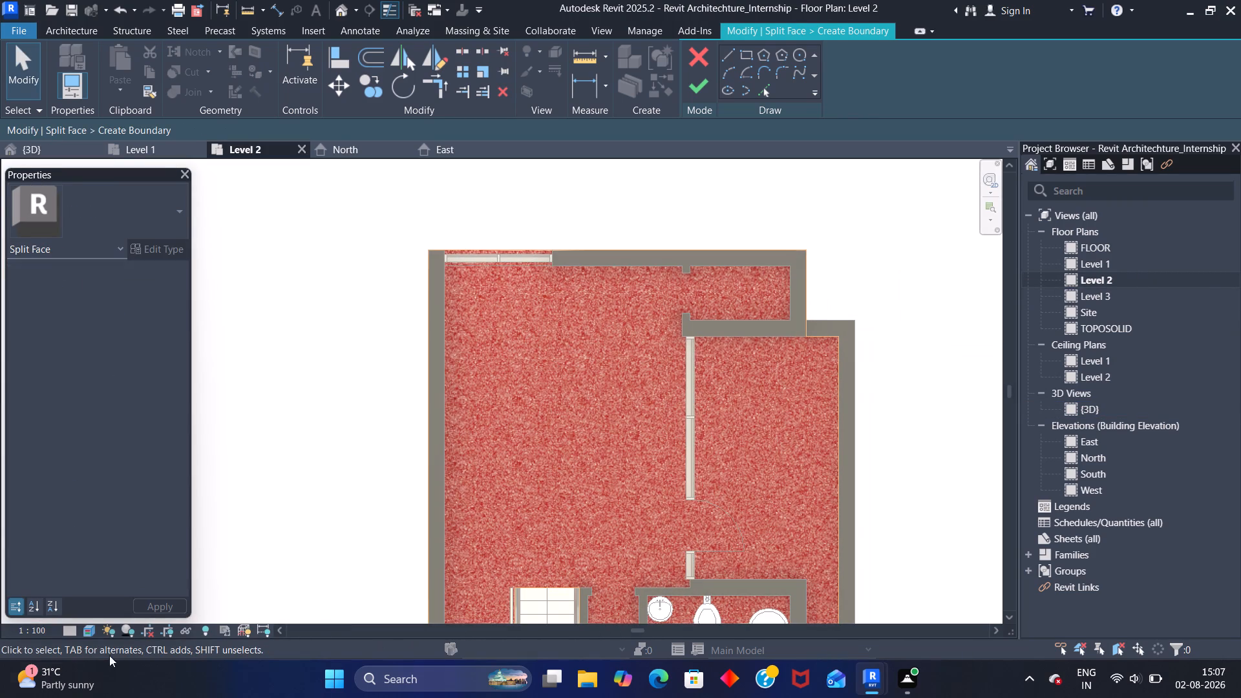
left_click(86, 626)
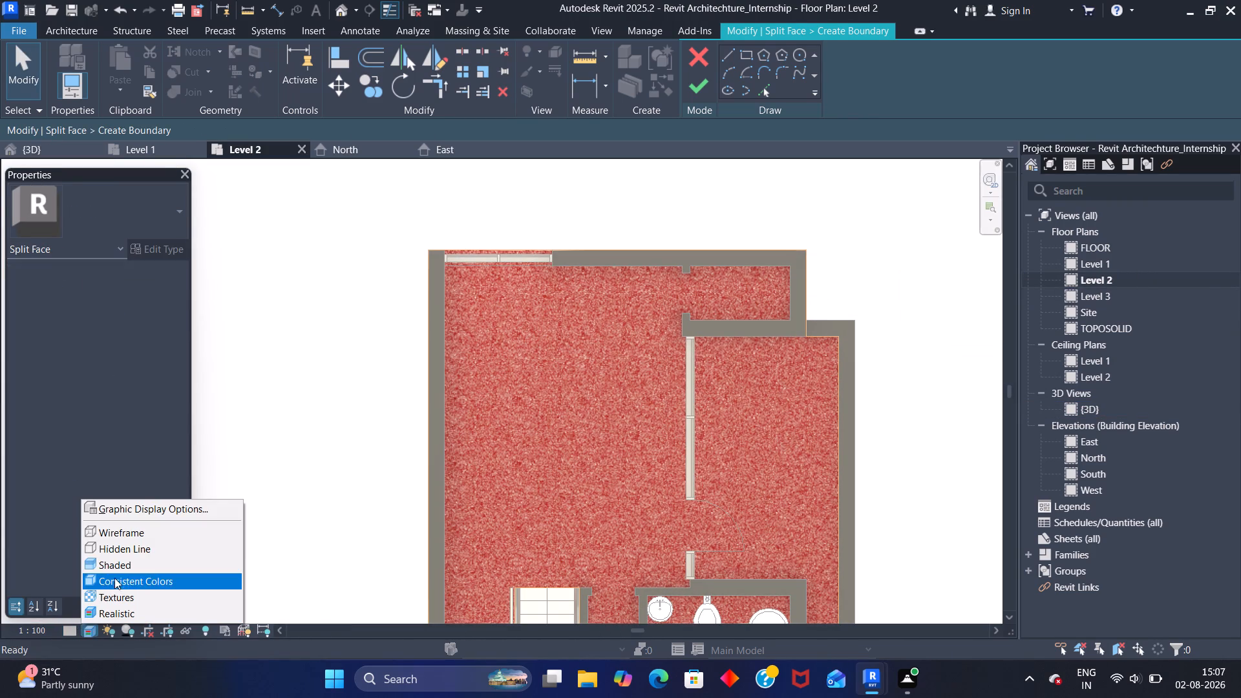
left_click(123, 555)
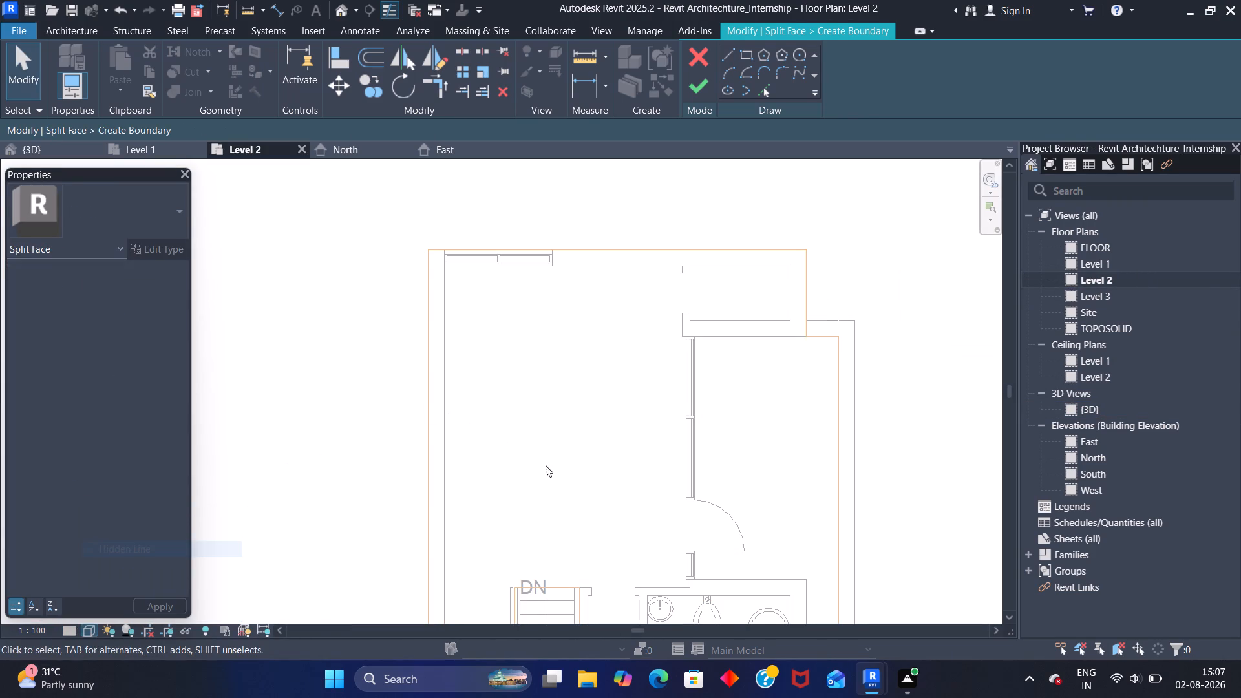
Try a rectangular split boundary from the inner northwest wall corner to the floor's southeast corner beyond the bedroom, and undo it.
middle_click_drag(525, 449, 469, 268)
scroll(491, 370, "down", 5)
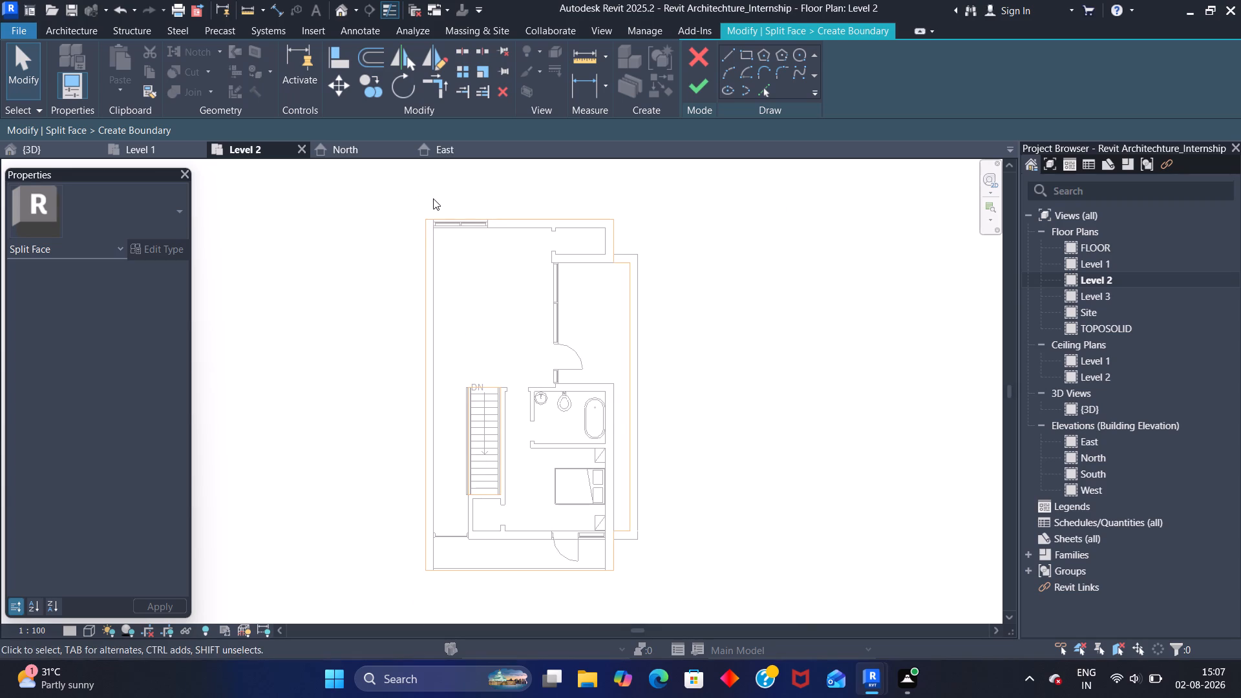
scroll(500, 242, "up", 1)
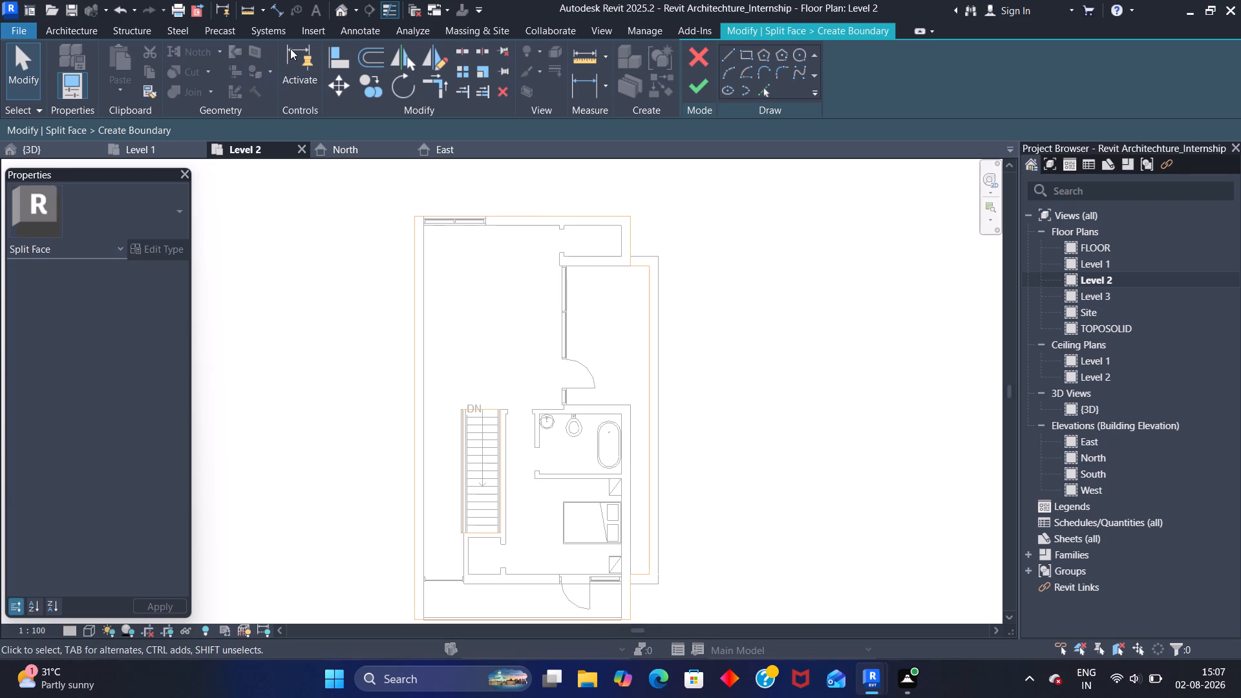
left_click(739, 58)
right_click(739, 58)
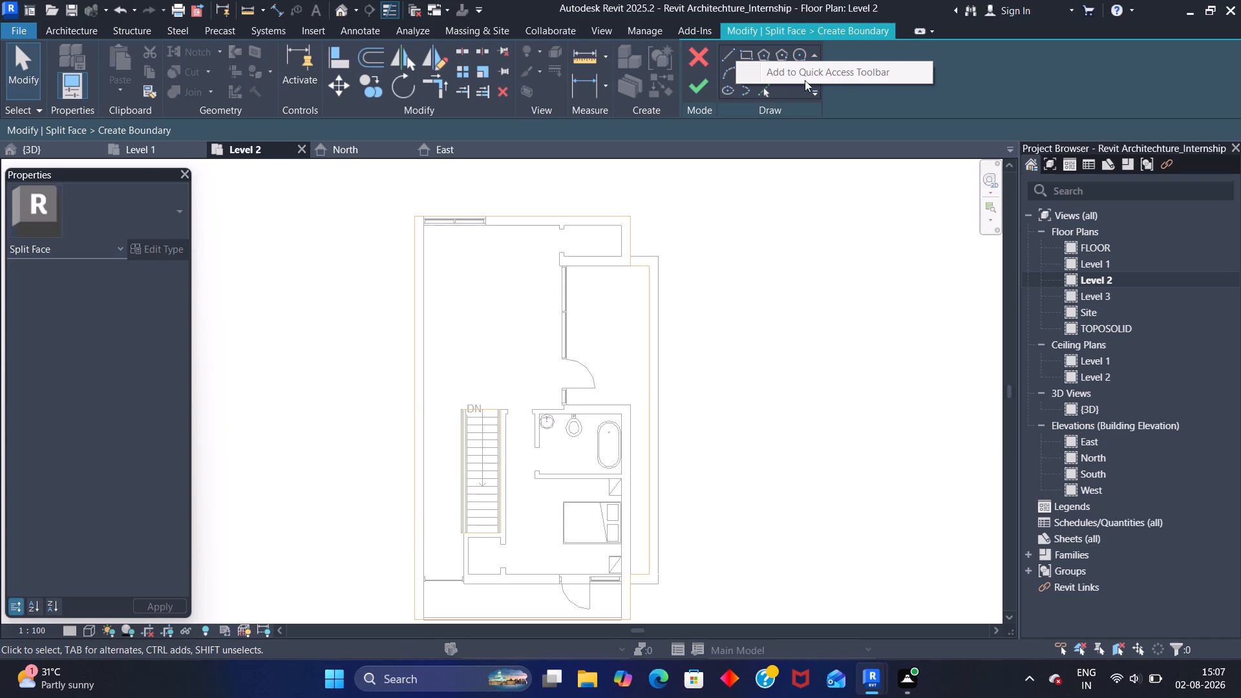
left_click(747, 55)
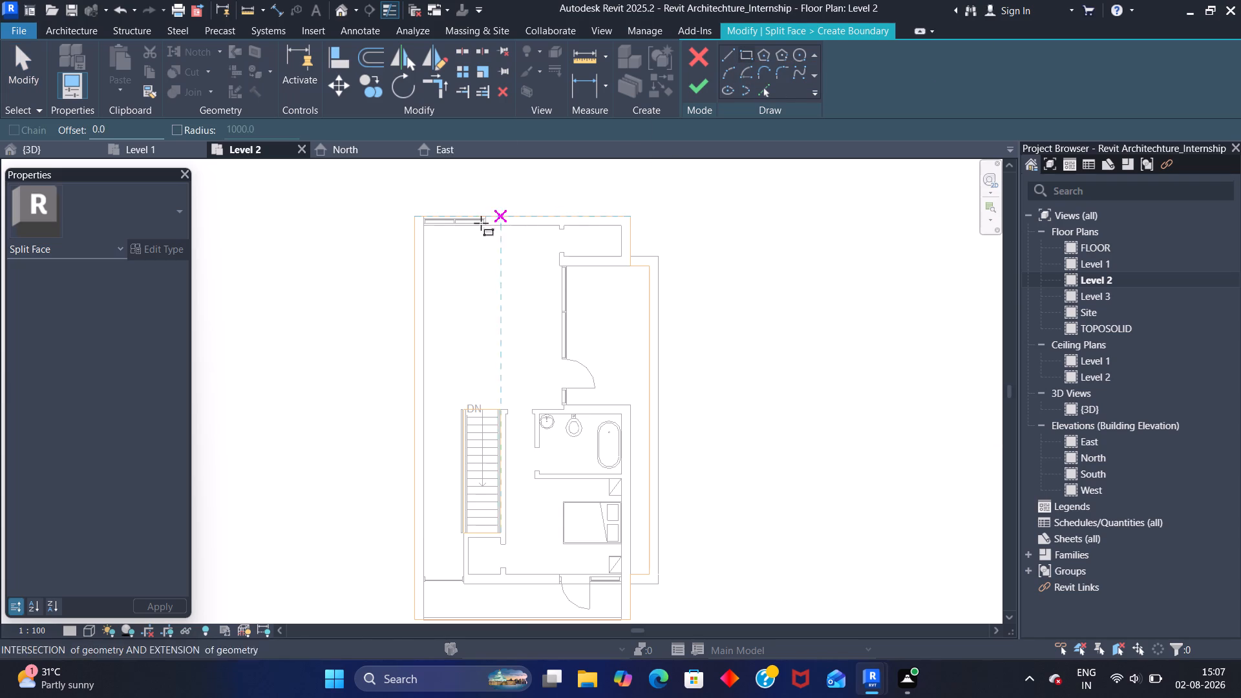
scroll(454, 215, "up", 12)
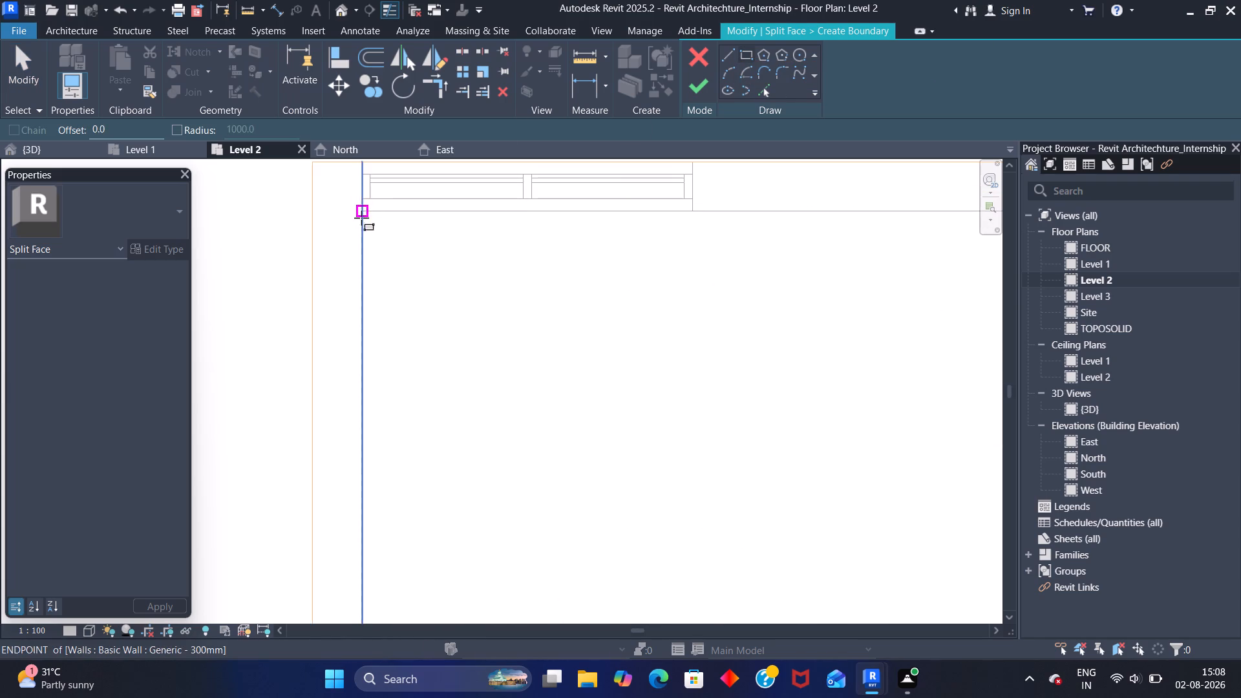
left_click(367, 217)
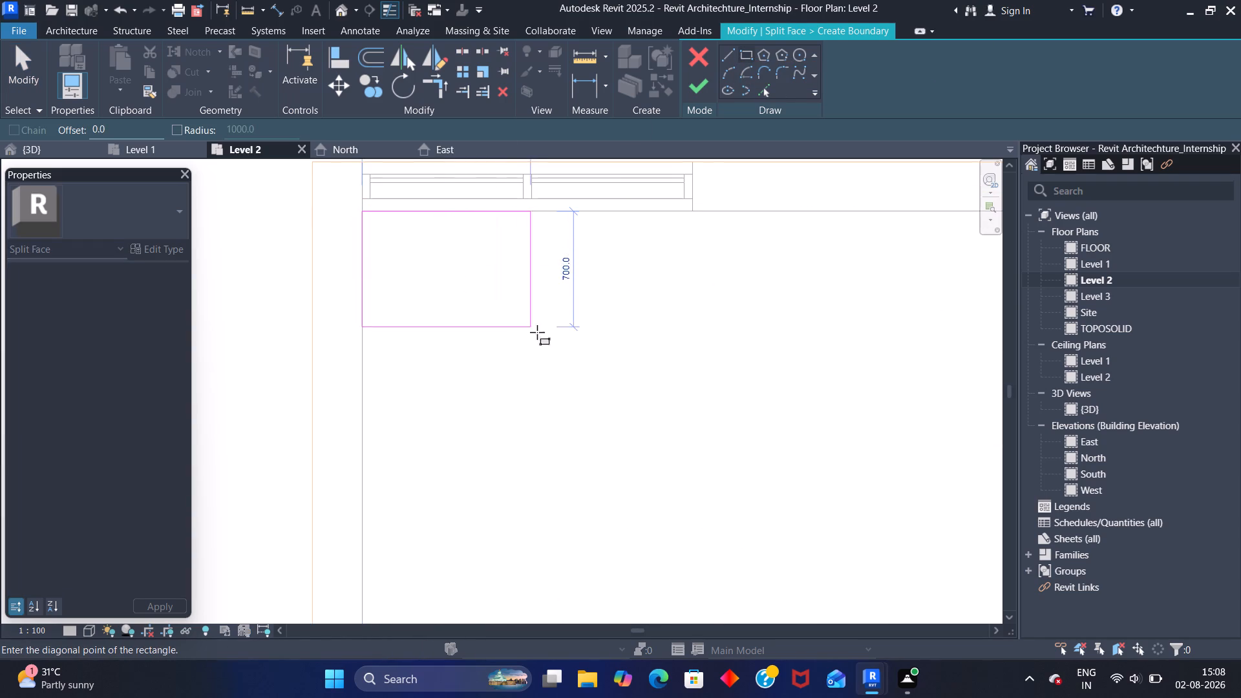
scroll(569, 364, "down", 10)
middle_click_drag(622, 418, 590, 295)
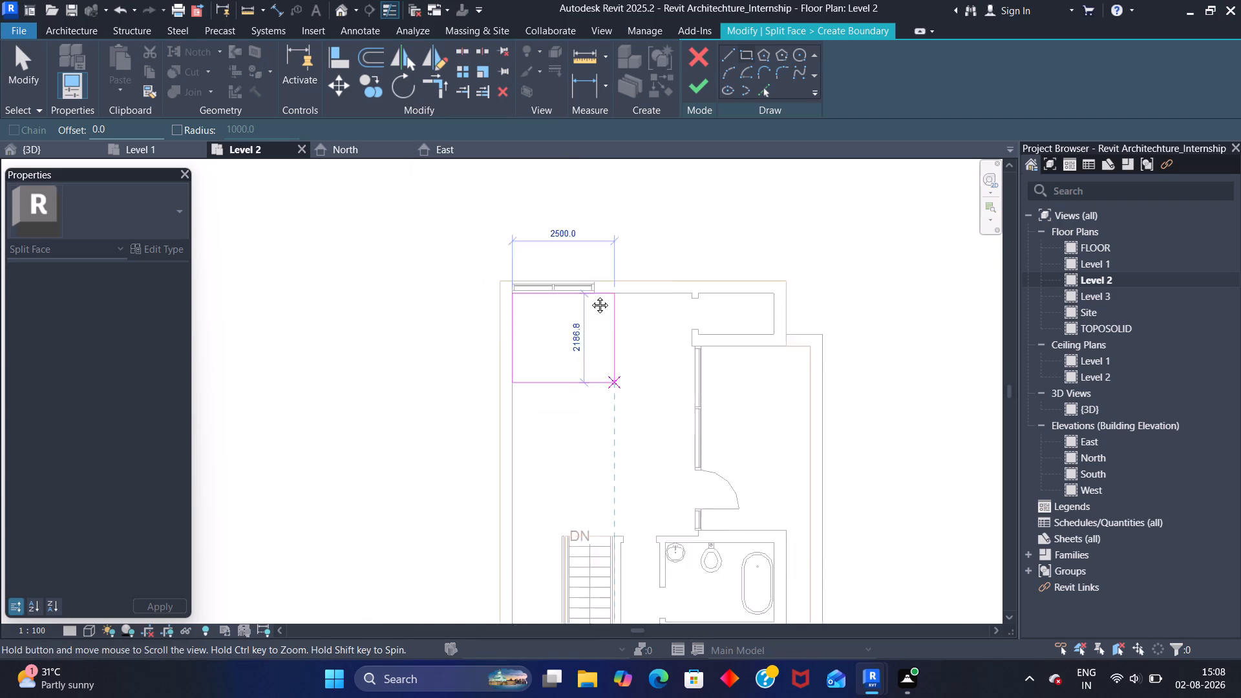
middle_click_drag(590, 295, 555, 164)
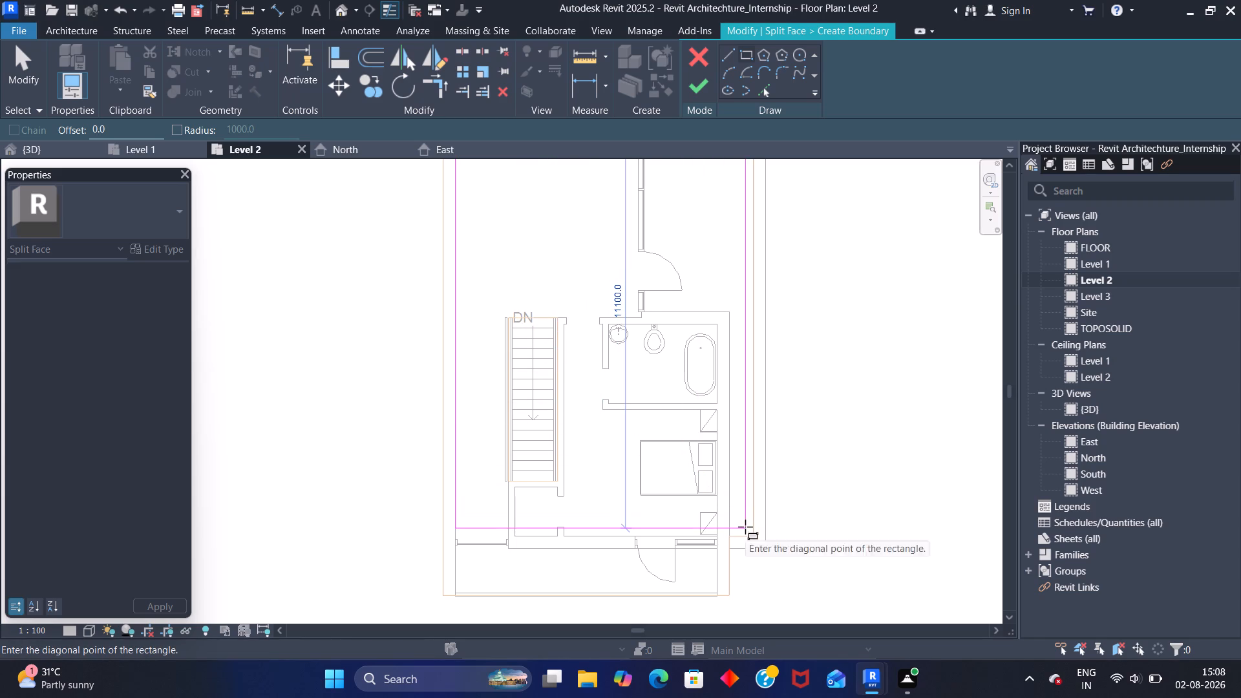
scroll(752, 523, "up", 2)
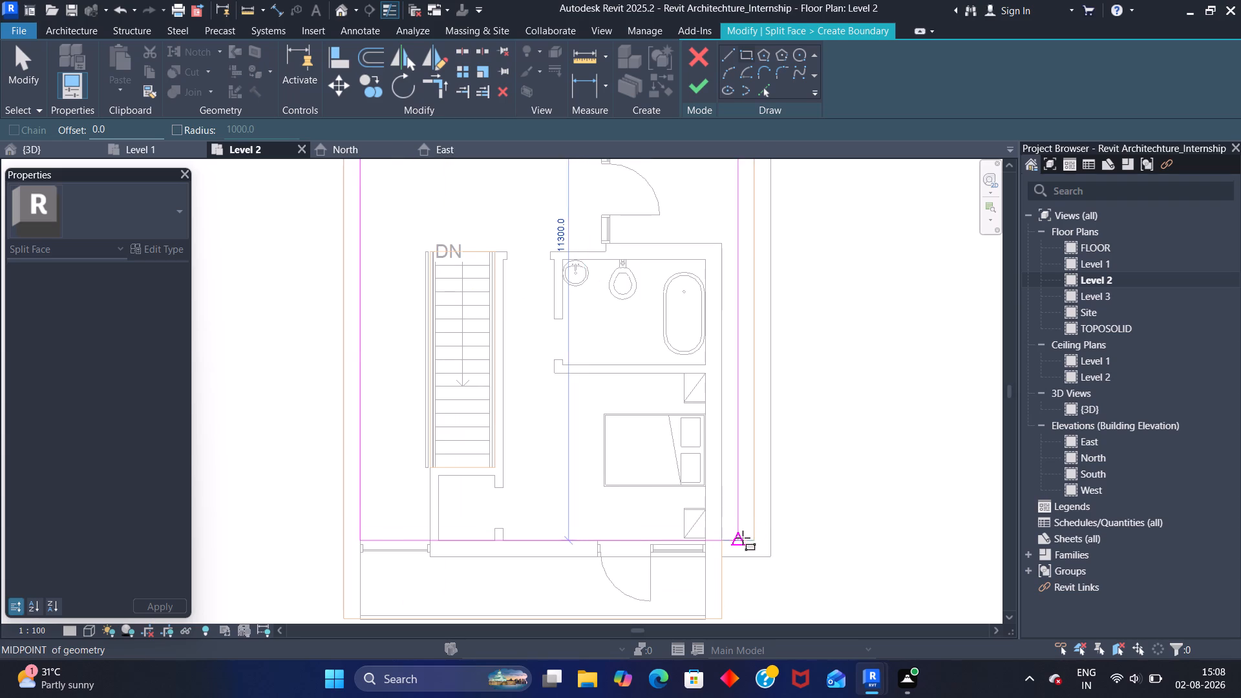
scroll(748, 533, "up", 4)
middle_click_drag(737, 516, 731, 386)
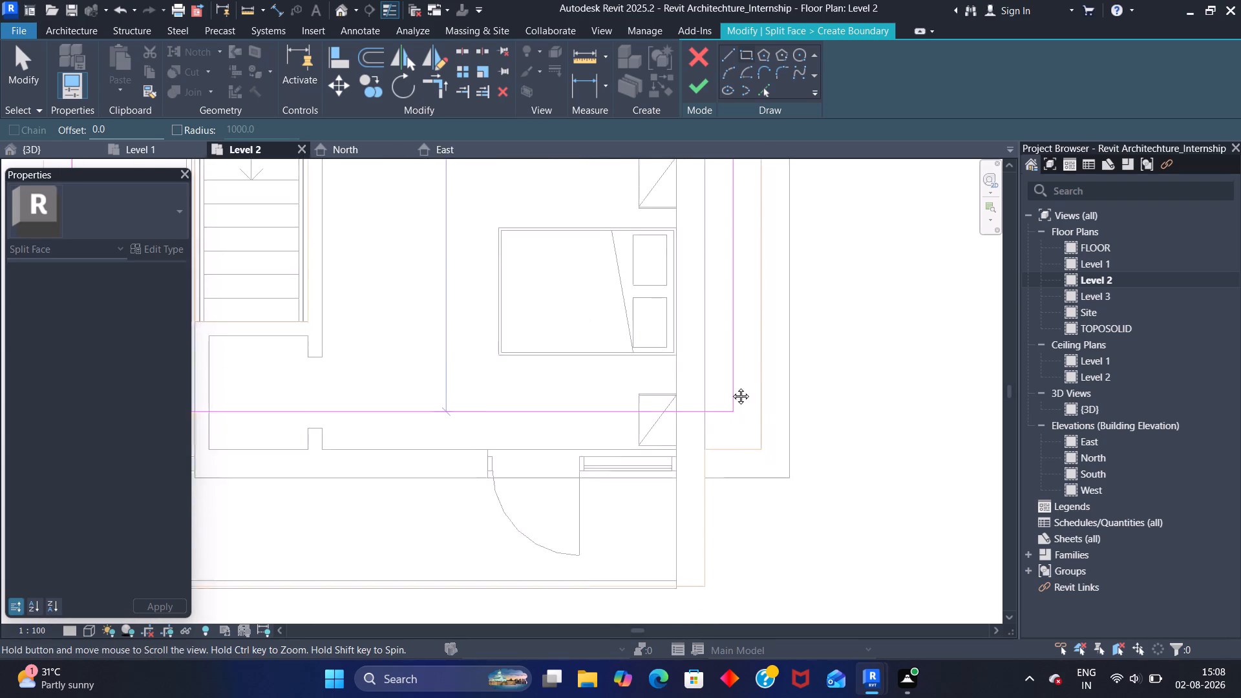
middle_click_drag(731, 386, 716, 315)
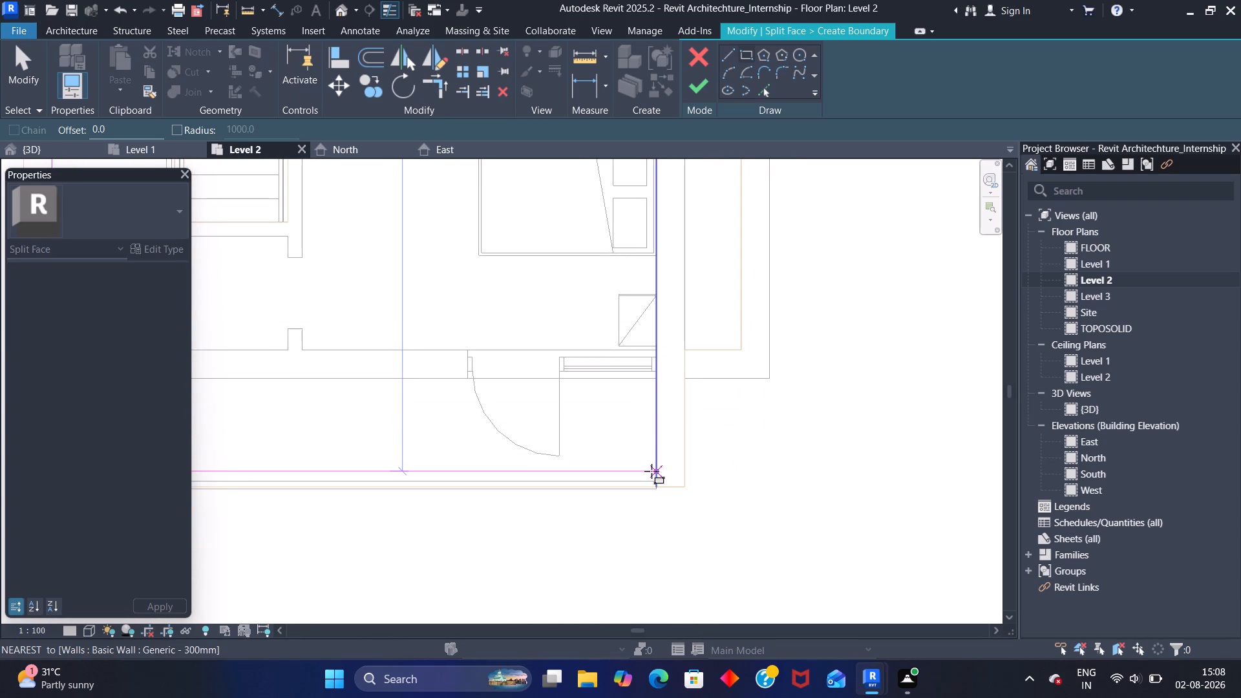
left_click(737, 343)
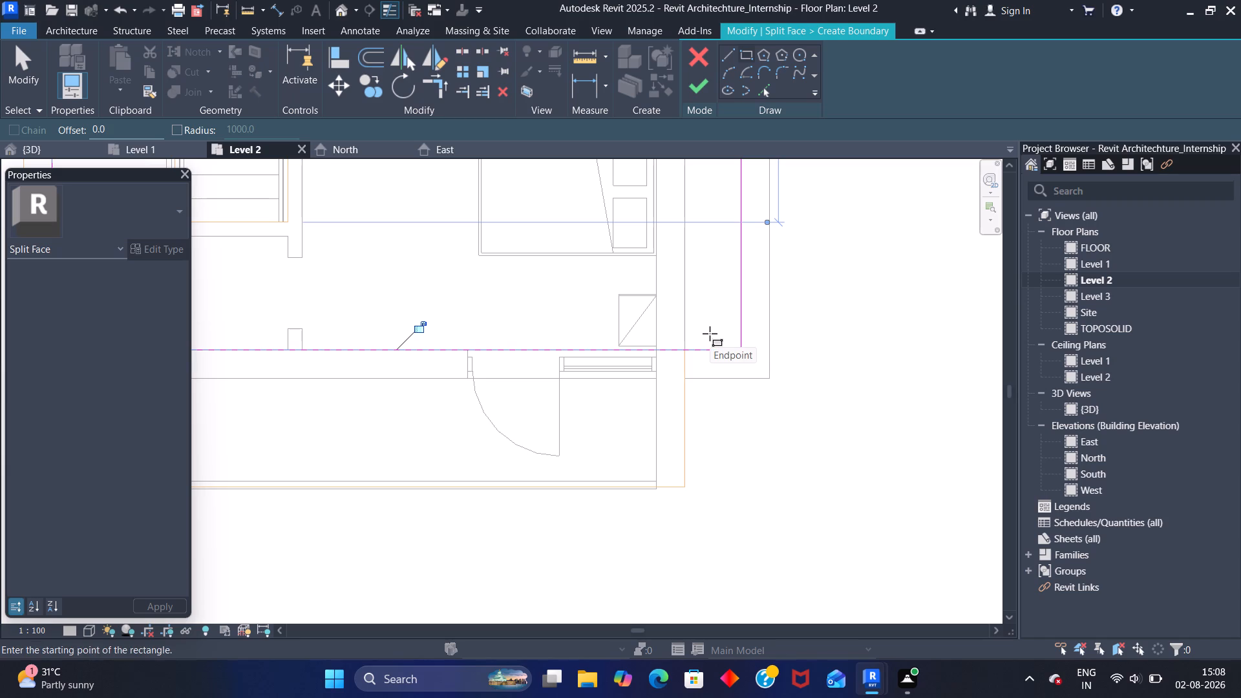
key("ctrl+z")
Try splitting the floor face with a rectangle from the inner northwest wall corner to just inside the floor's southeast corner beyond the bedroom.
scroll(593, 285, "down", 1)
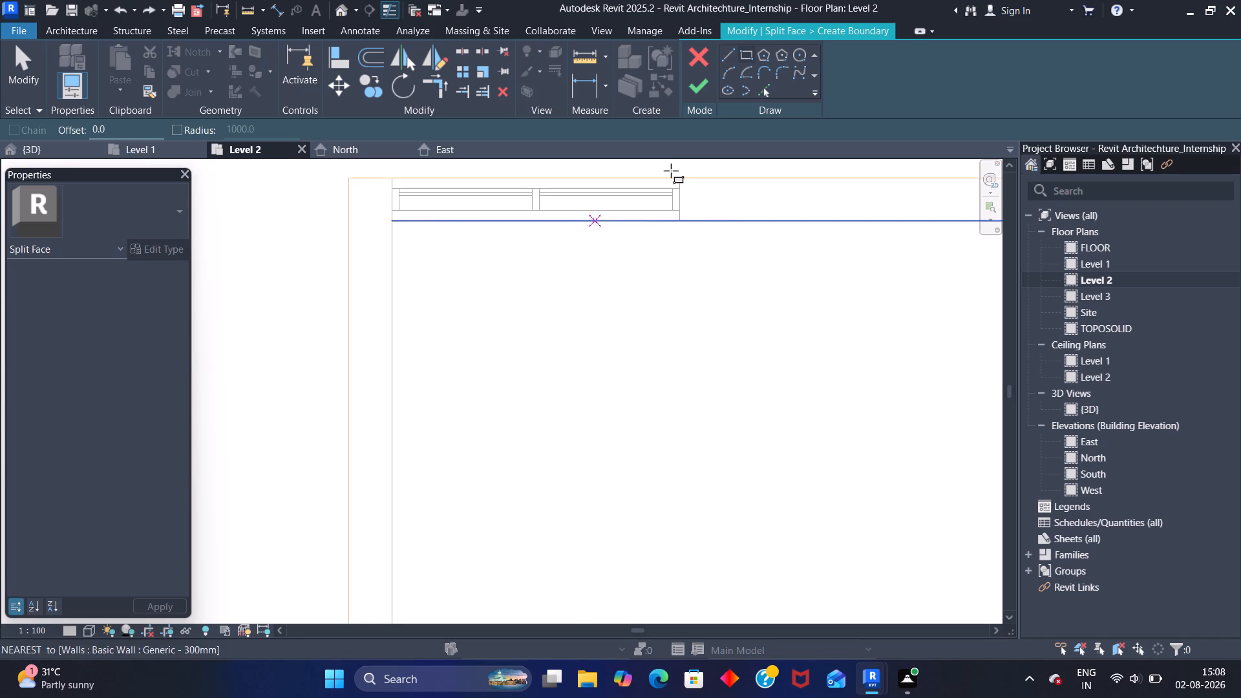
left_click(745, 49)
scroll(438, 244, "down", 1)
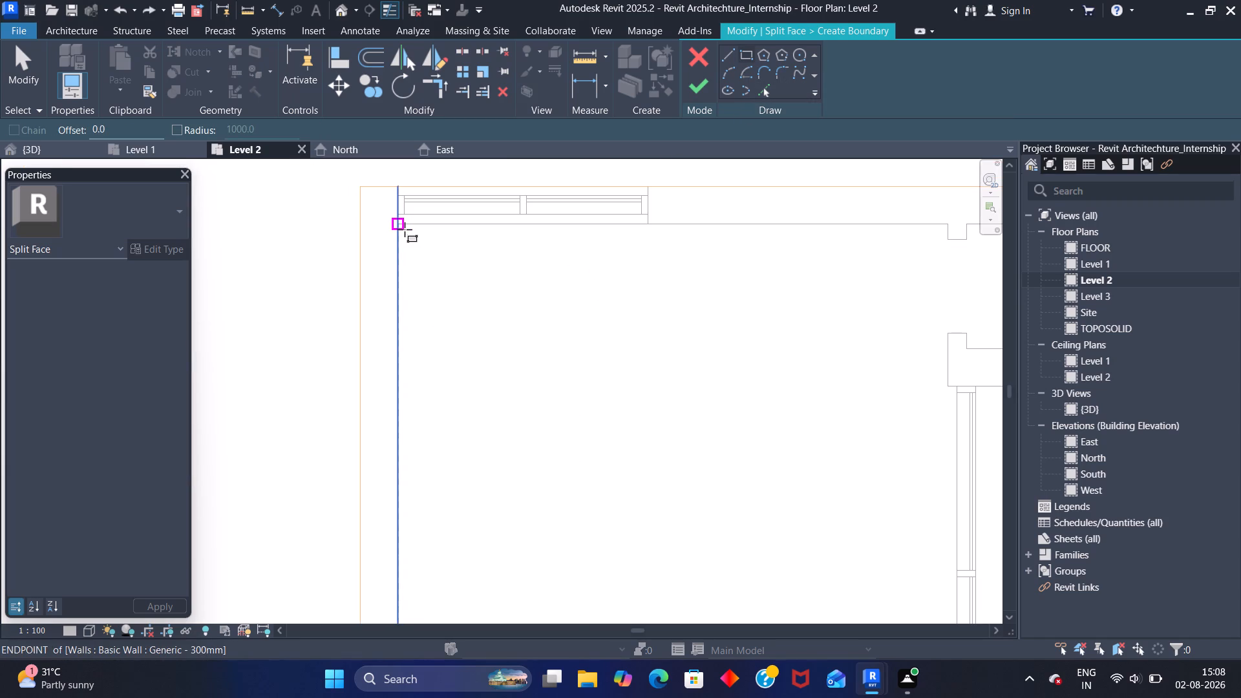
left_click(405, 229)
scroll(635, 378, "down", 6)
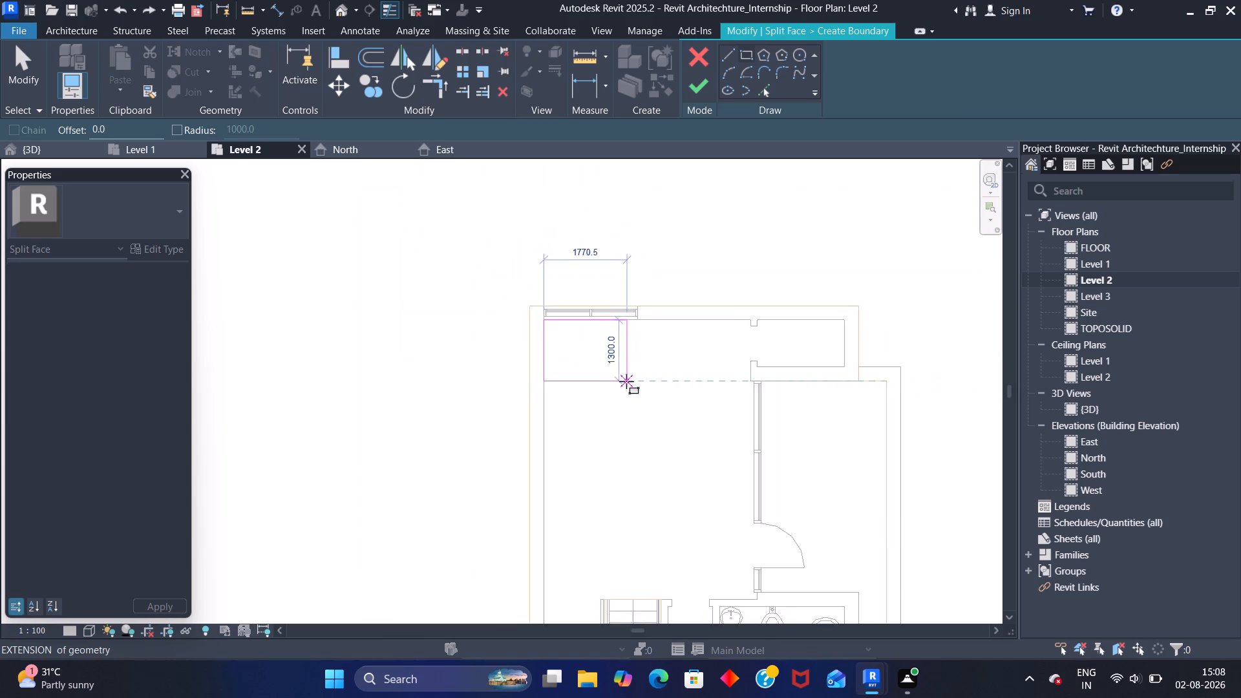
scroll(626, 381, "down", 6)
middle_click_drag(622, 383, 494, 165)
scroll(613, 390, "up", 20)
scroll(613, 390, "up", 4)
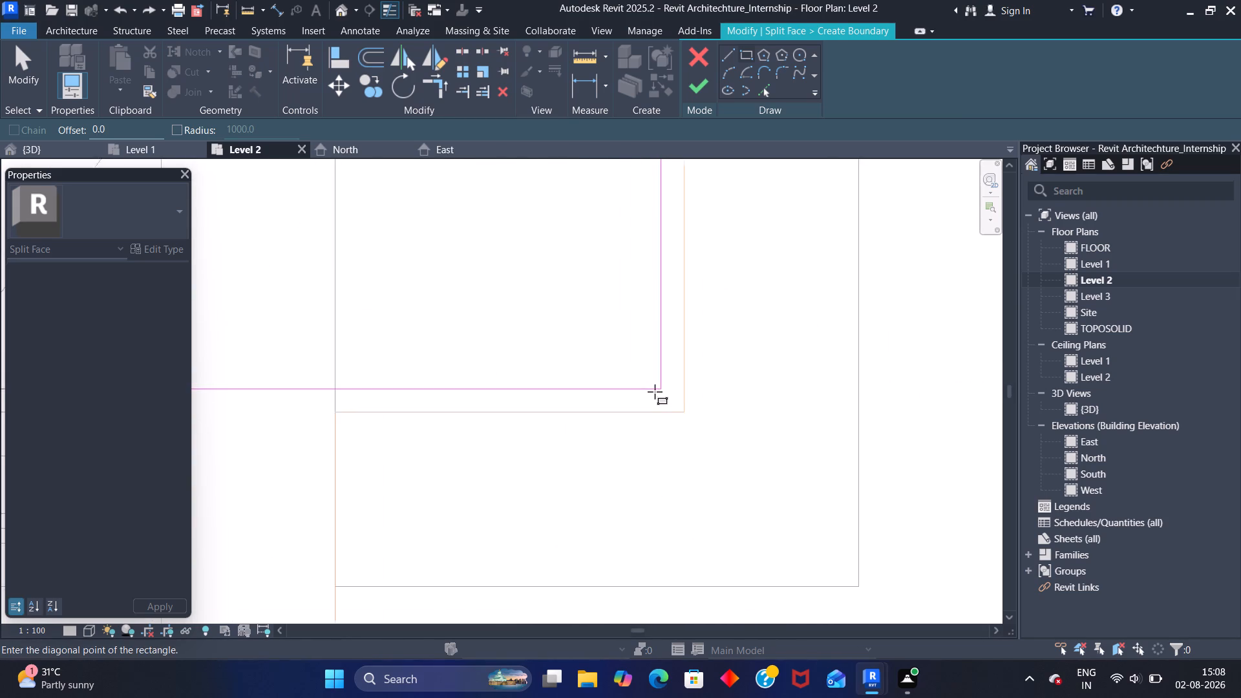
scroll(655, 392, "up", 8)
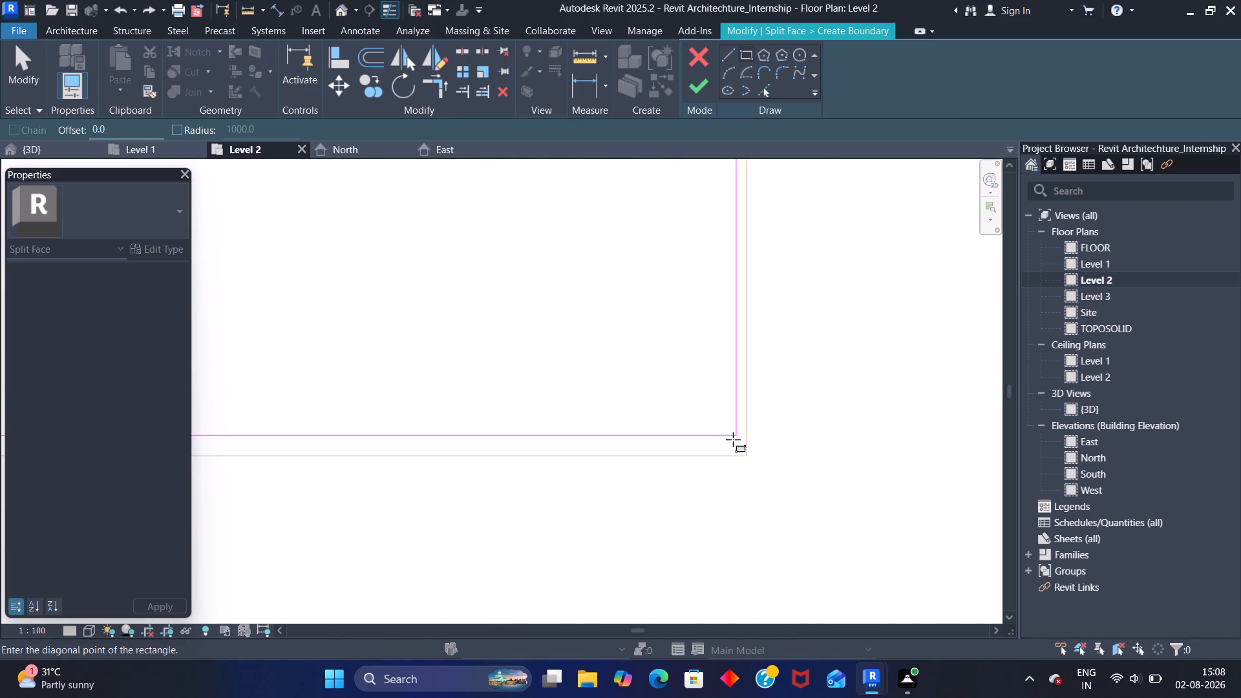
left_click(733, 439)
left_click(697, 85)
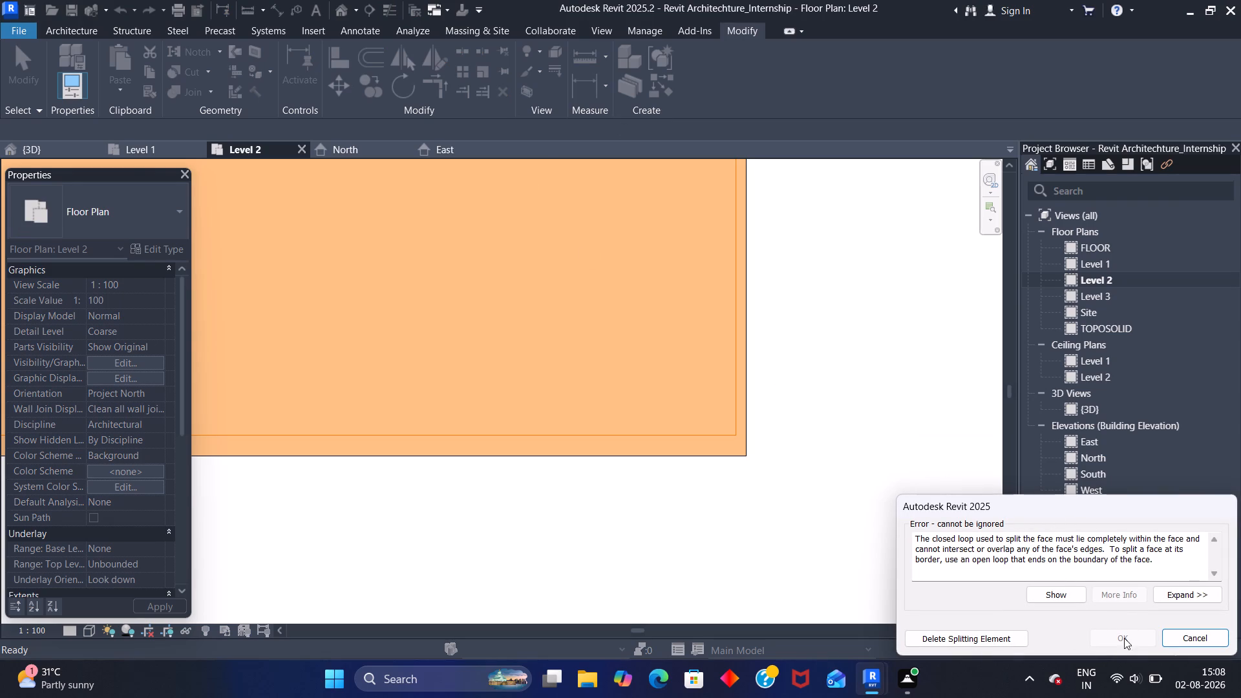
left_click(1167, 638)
Examine the rectangular split boundary against the floor's edges across the Level 2 plan.
scroll(832, 420, "down", 6)
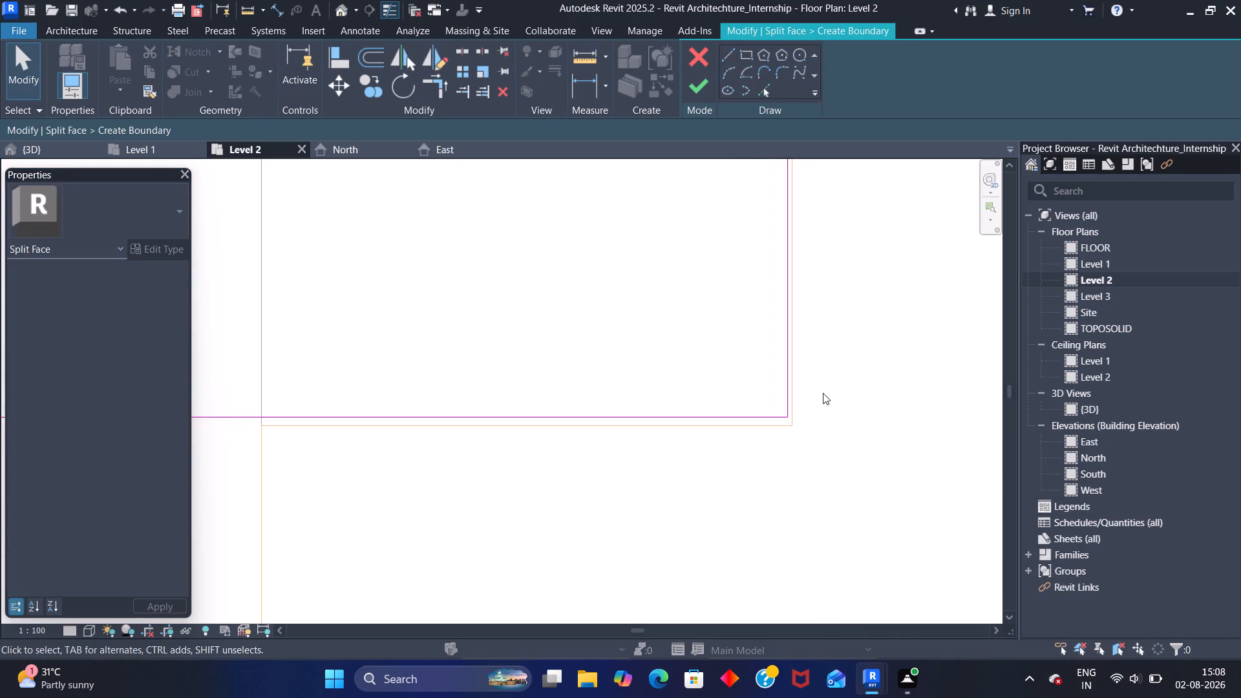
scroll(823, 393, "down", 8)
scroll(611, 317, "down", 3)
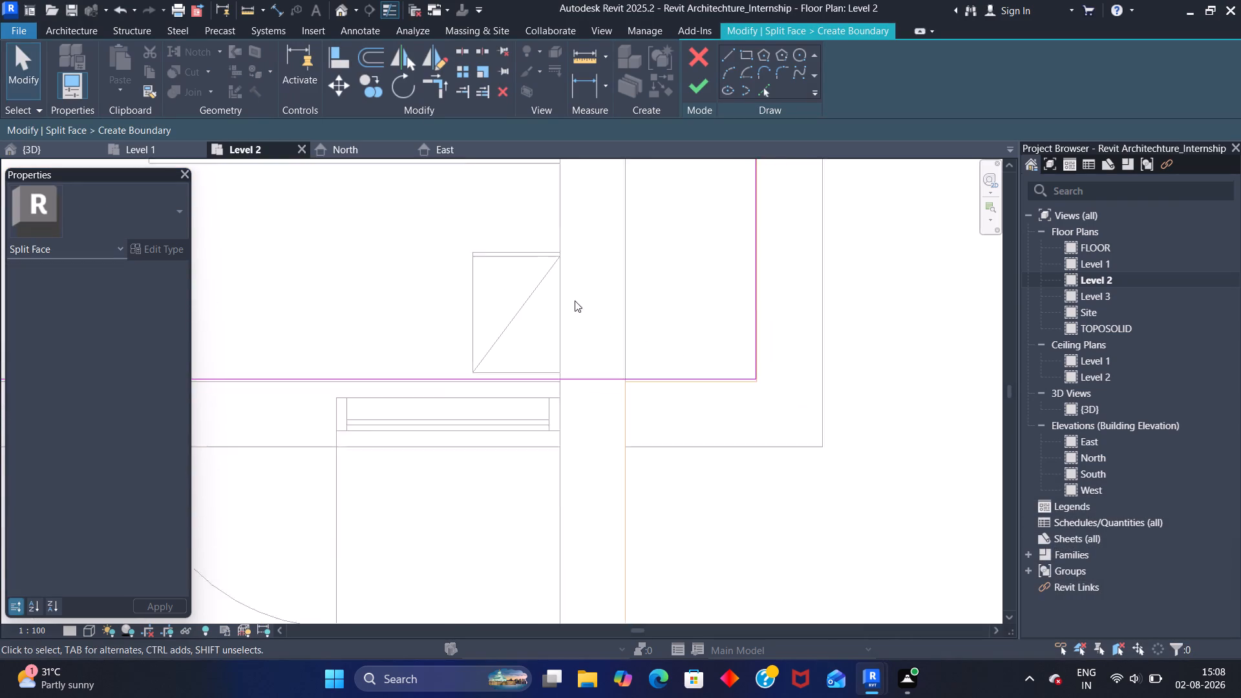
scroll(366, 268, "down", 1)
middle_click_drag(366, 268, 512, 347)
middle_click_drag(476, 326, 476, 326)
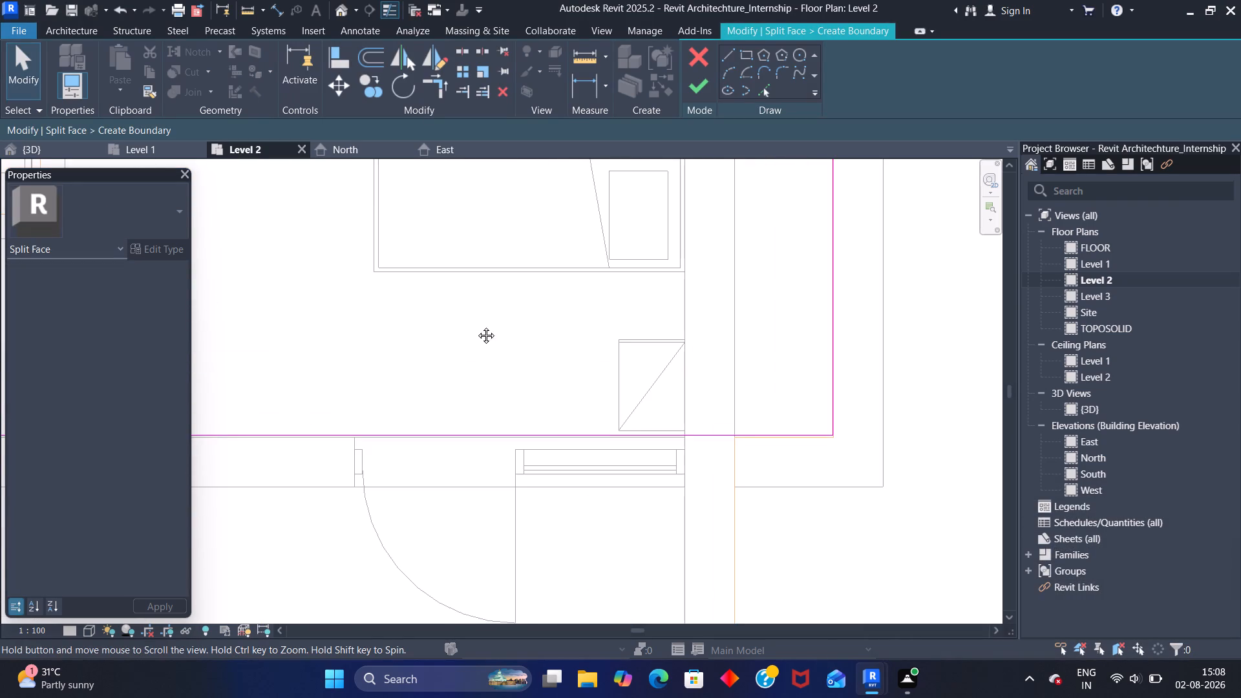
middle_click_drag(476, 326, 961, 236)
scroll(966, 235, "down", 2)
scroll(734, 257, "down", 2)
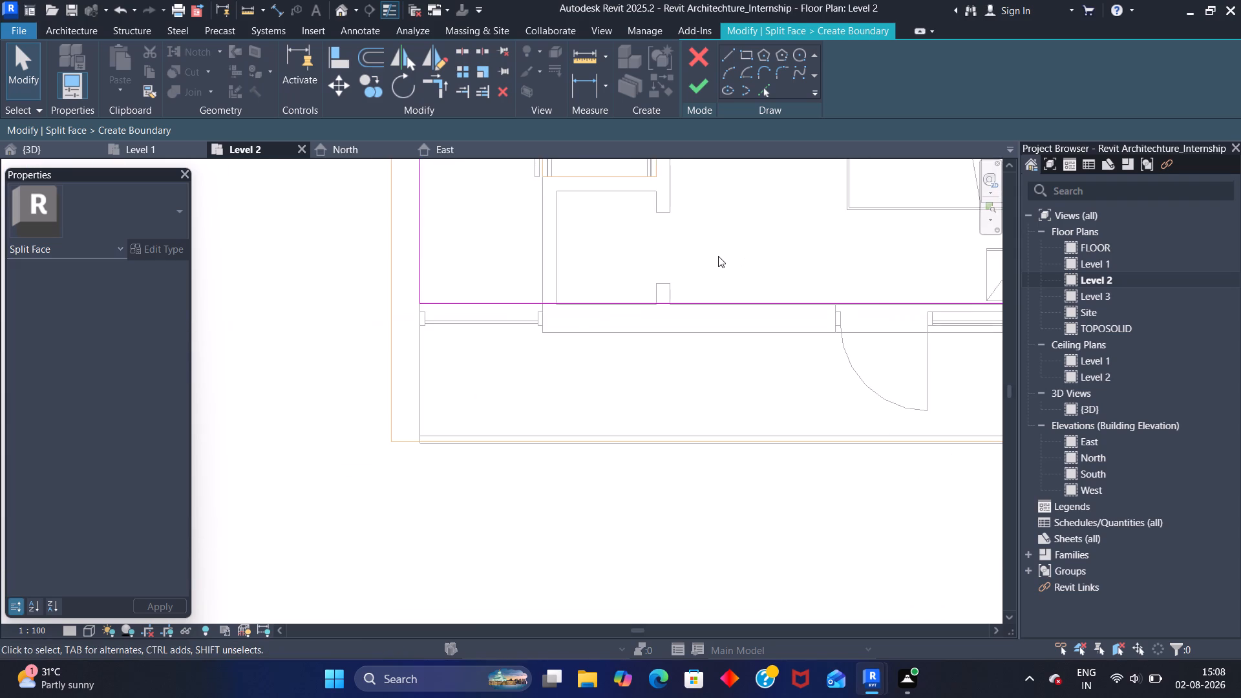
scroll(718, 256, "down", 2)
middle_click_drag(673, 260, 478, 357)
scroll(538, 283, "down", 6)
middle_click_drag(518, 269, 502, 351)
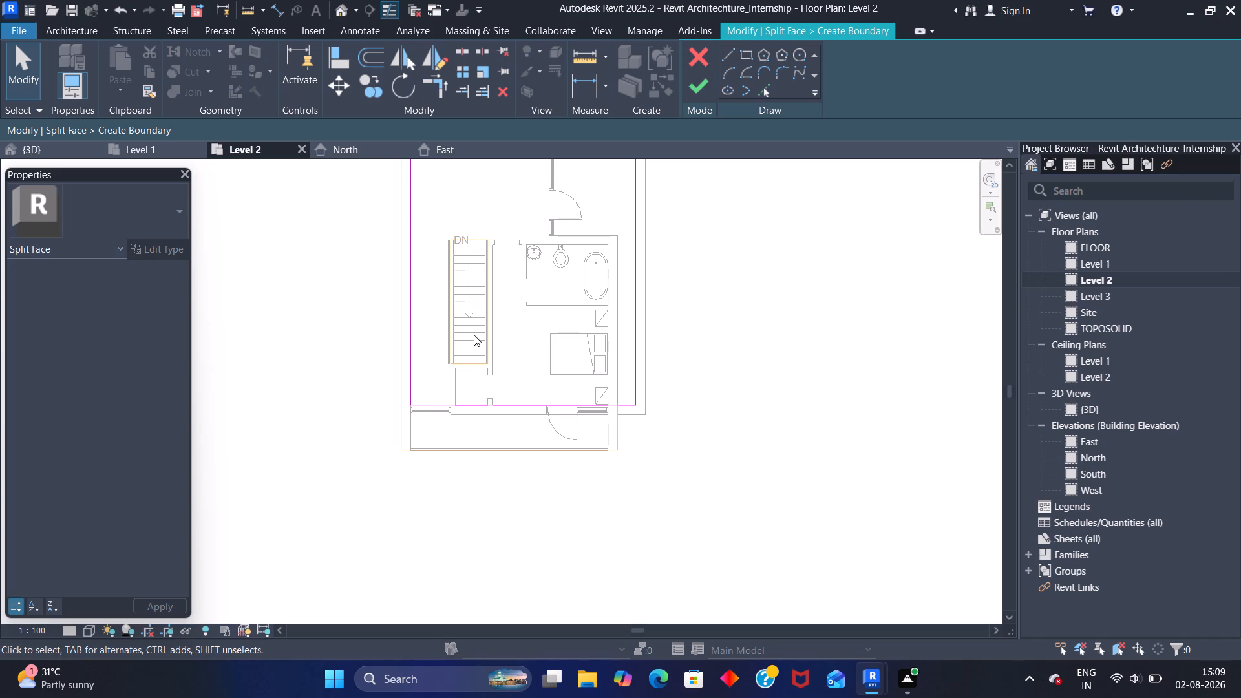
left_click(697, 57)
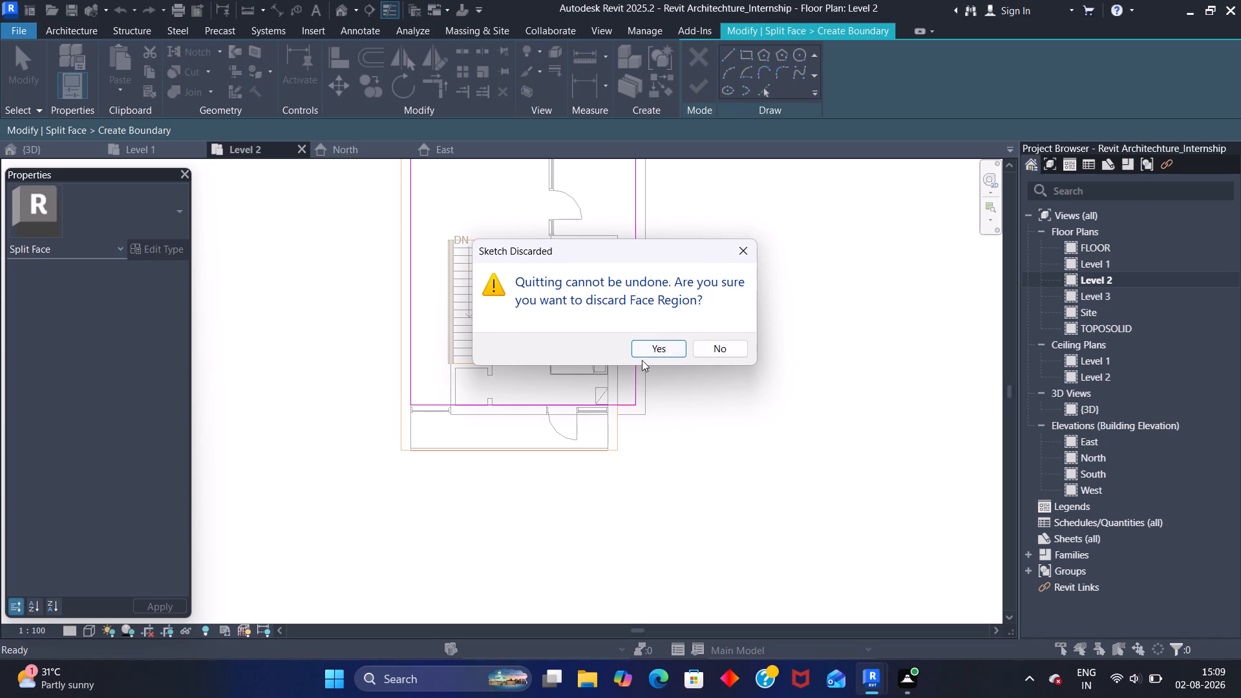
left_click(740, 253)
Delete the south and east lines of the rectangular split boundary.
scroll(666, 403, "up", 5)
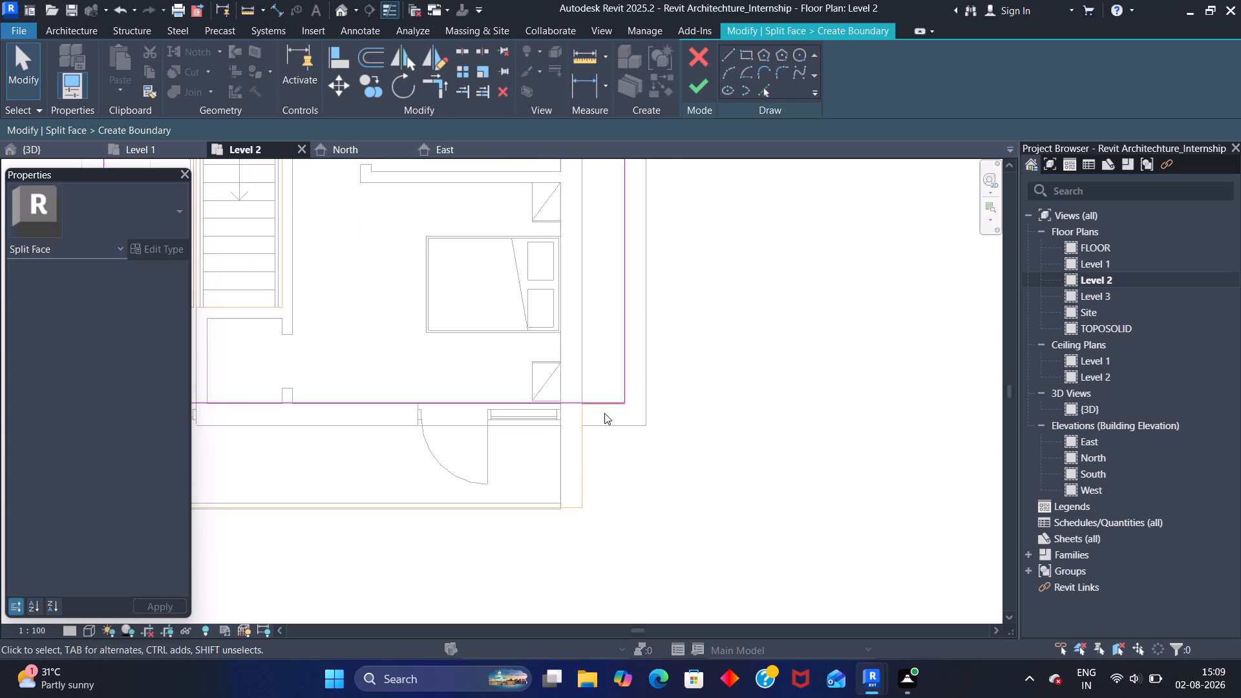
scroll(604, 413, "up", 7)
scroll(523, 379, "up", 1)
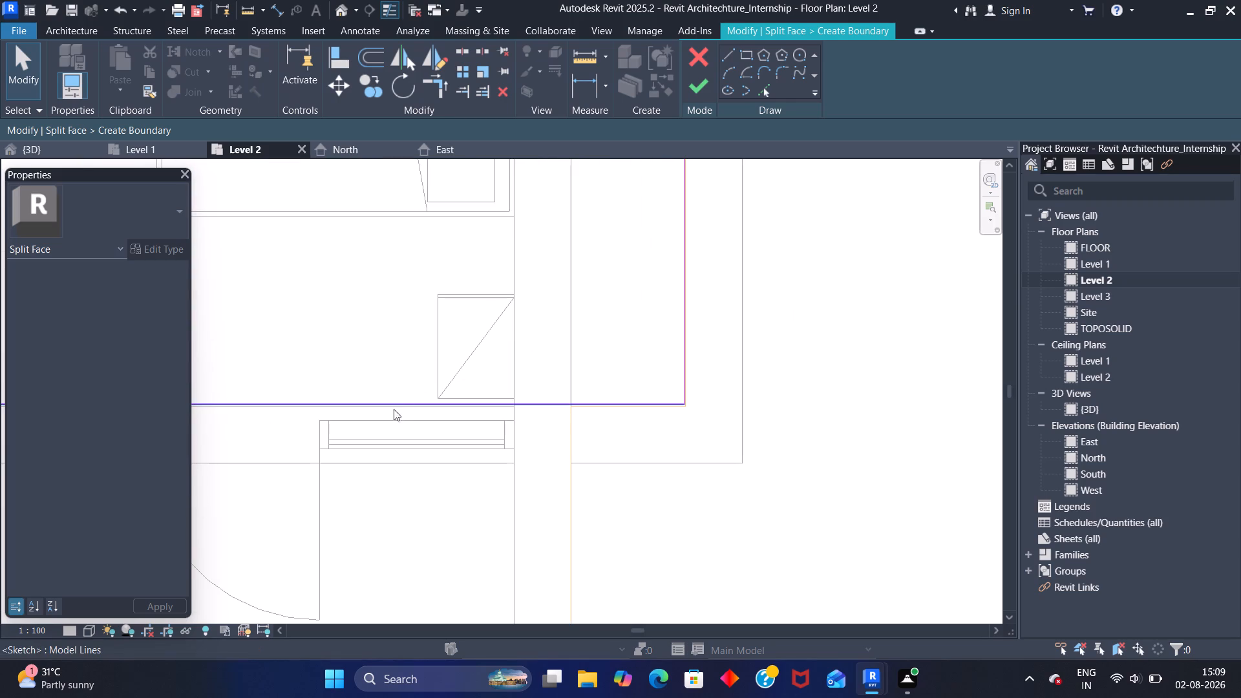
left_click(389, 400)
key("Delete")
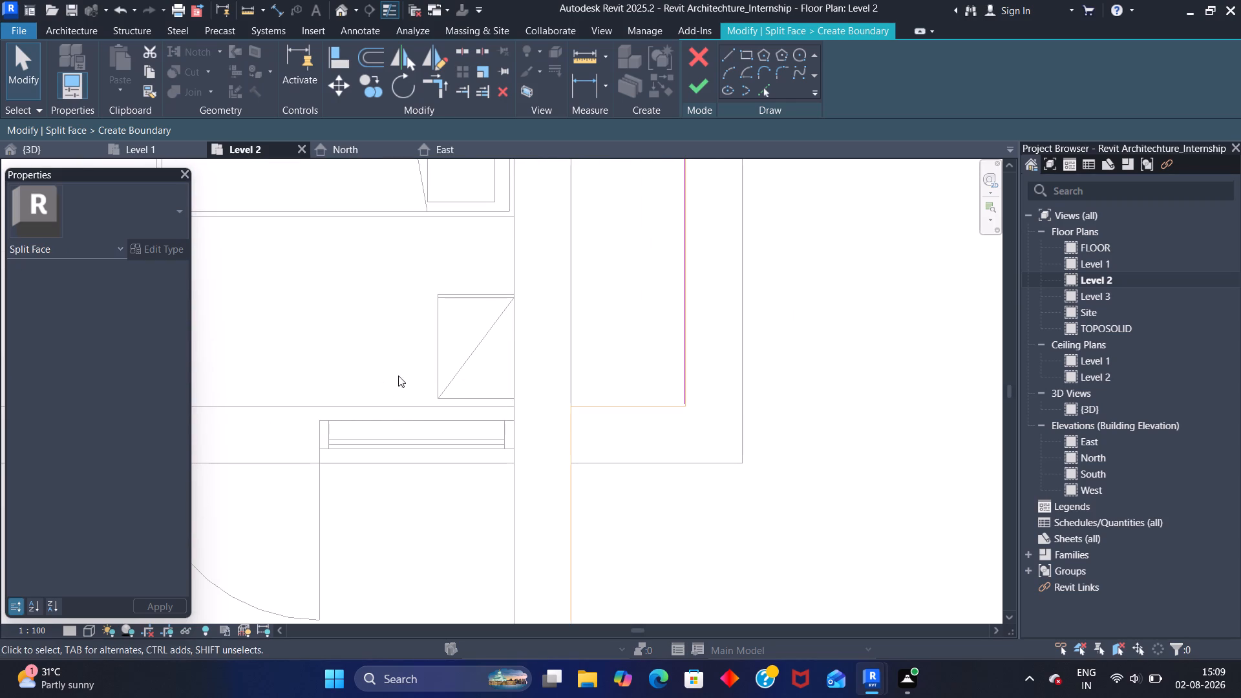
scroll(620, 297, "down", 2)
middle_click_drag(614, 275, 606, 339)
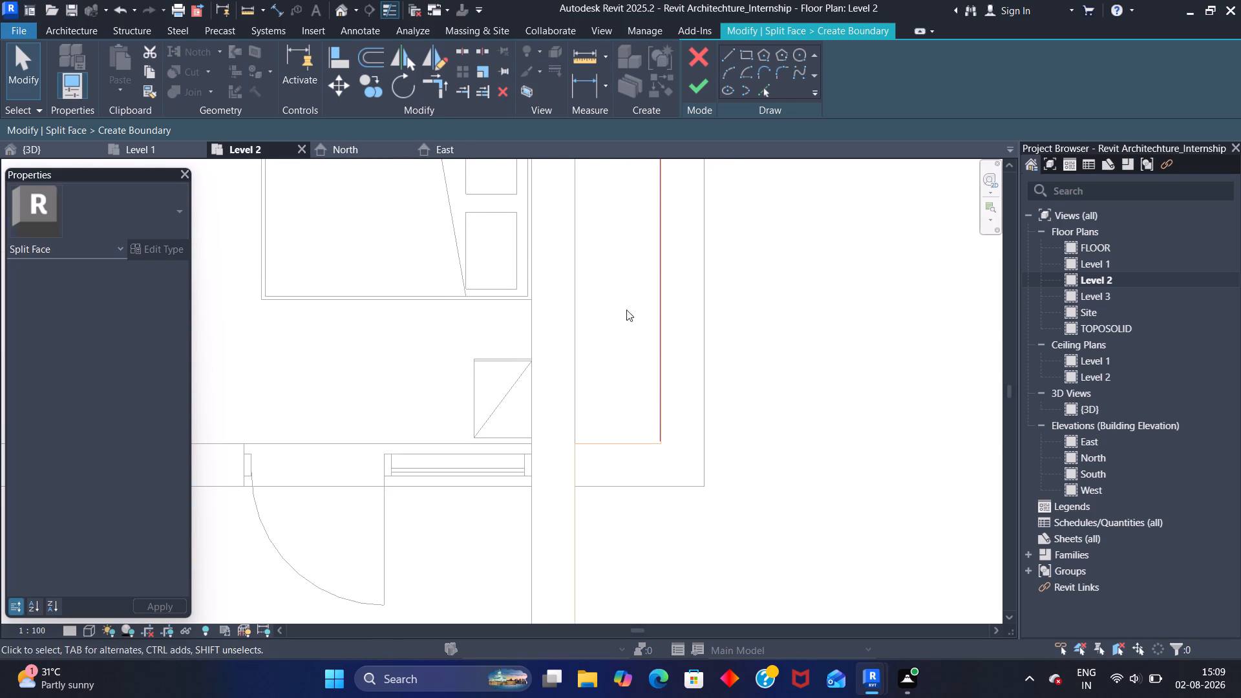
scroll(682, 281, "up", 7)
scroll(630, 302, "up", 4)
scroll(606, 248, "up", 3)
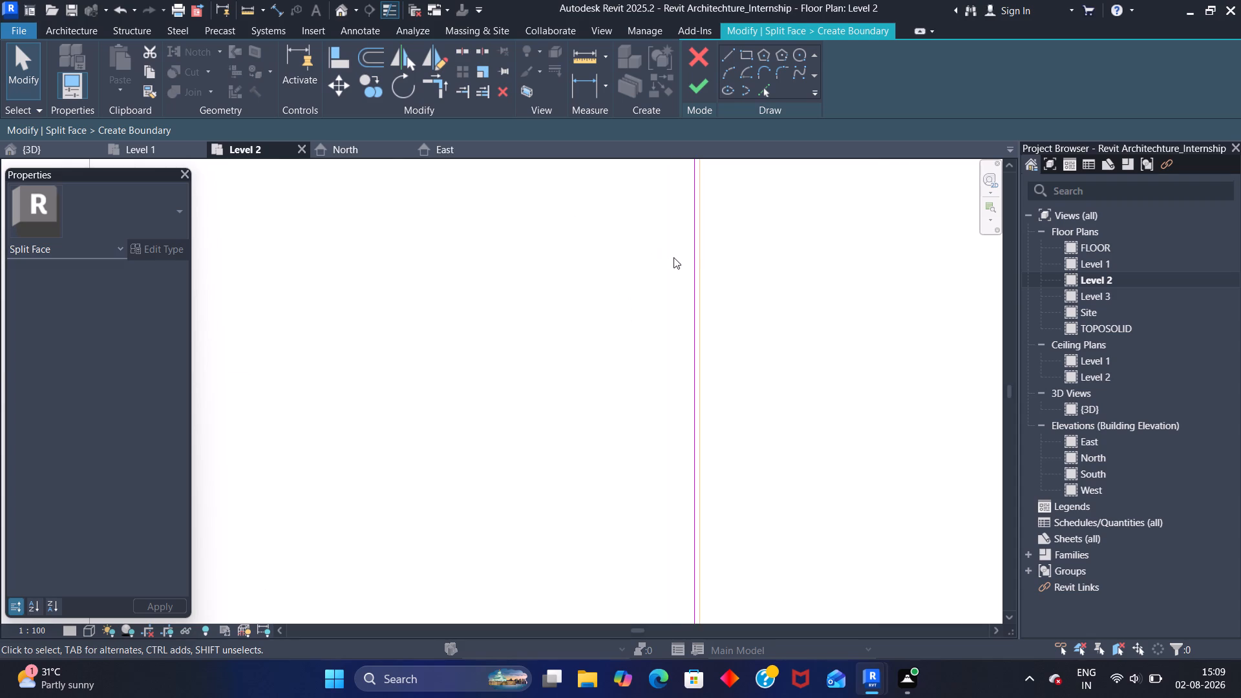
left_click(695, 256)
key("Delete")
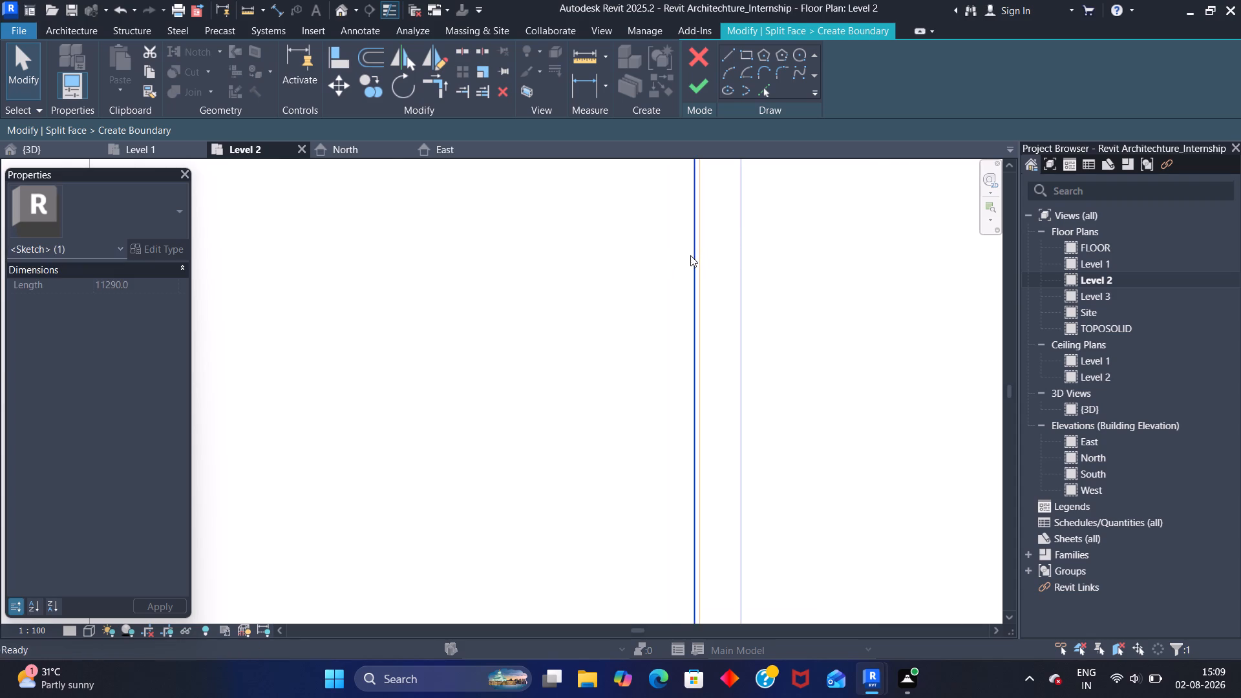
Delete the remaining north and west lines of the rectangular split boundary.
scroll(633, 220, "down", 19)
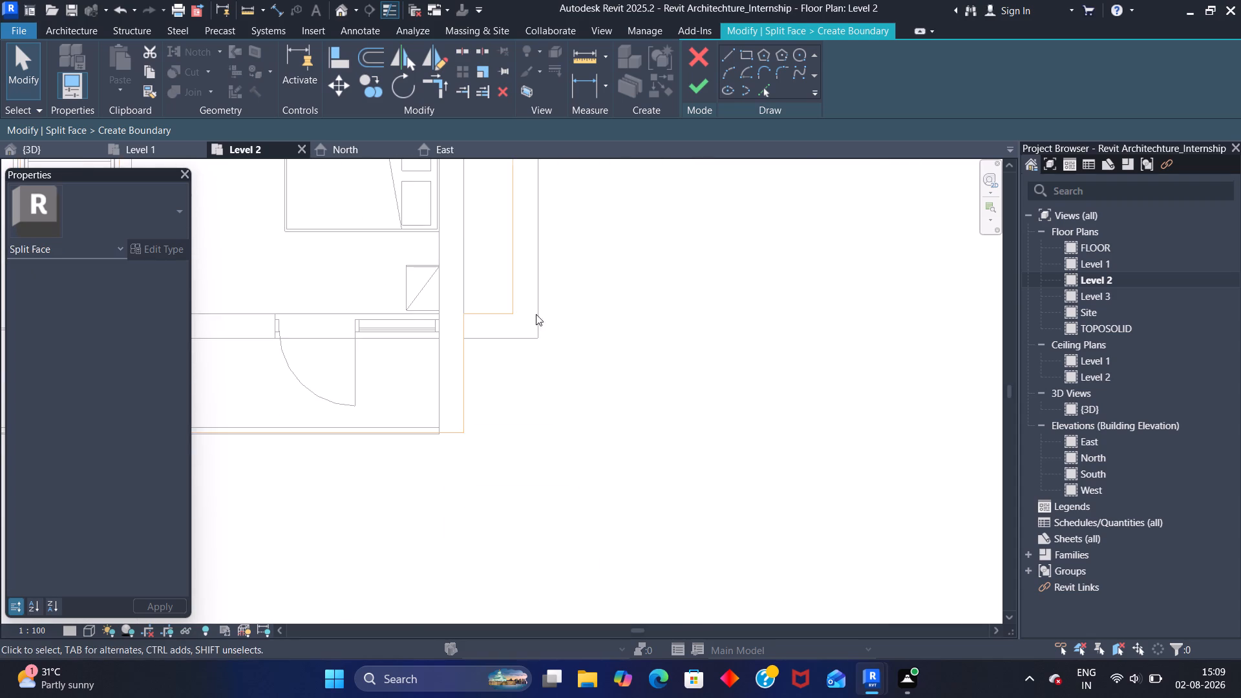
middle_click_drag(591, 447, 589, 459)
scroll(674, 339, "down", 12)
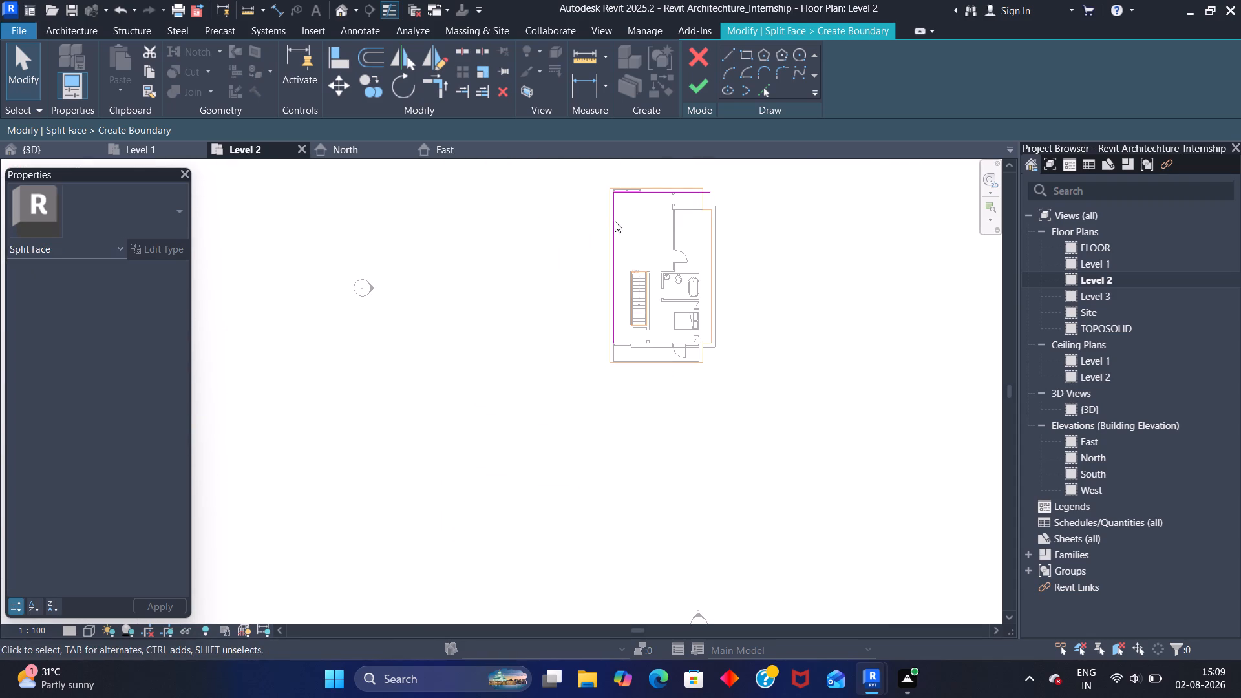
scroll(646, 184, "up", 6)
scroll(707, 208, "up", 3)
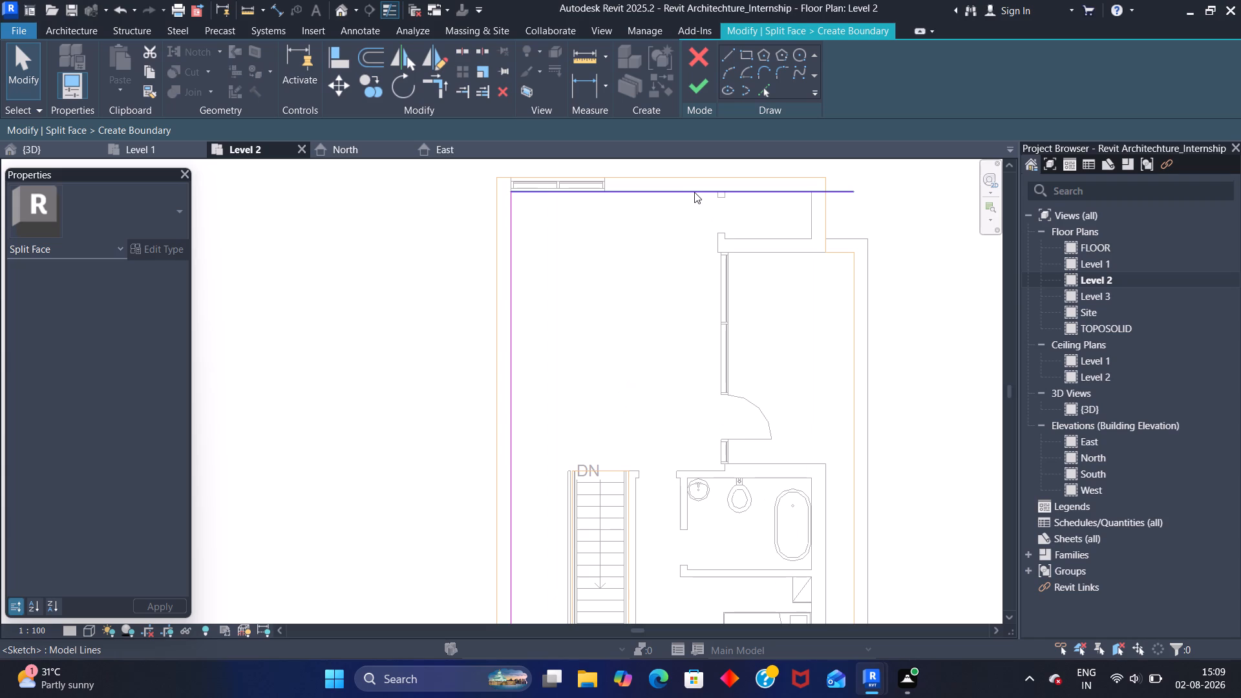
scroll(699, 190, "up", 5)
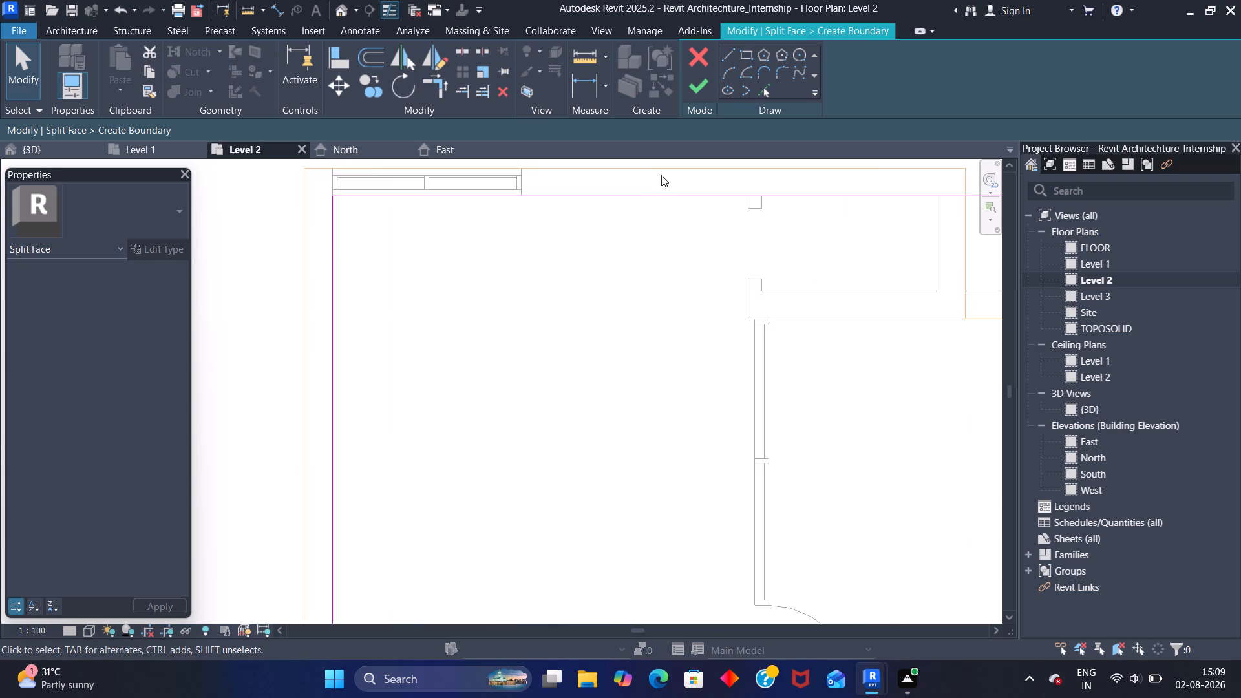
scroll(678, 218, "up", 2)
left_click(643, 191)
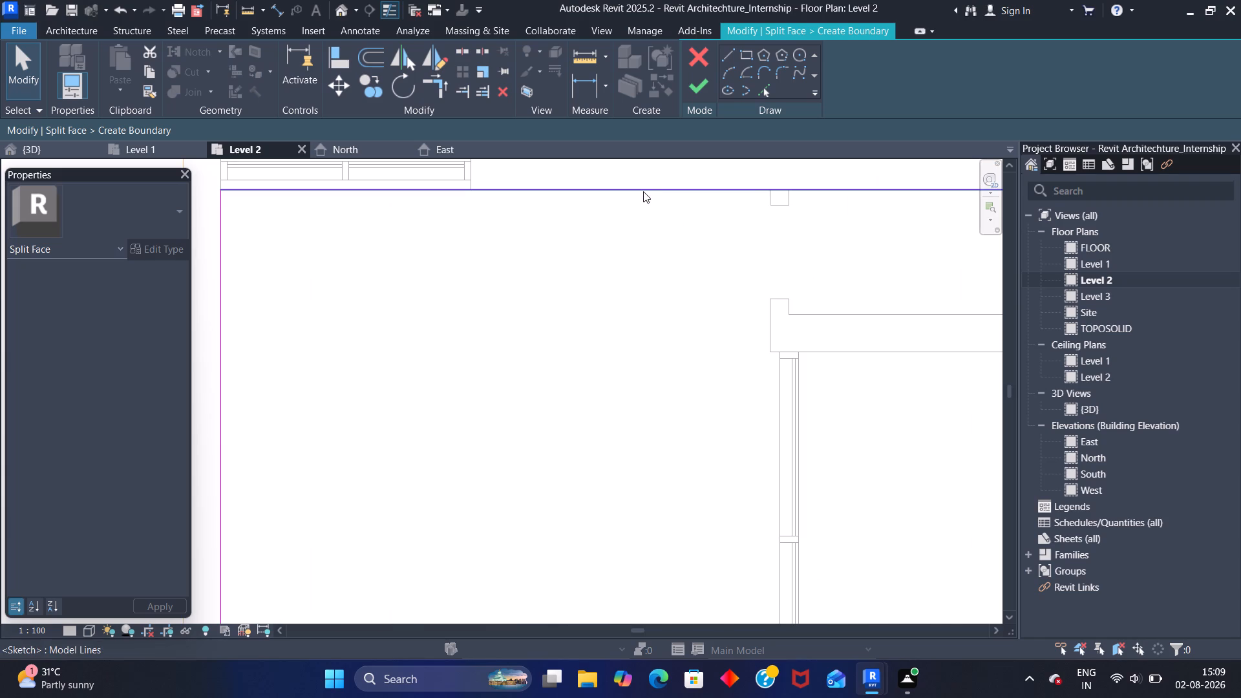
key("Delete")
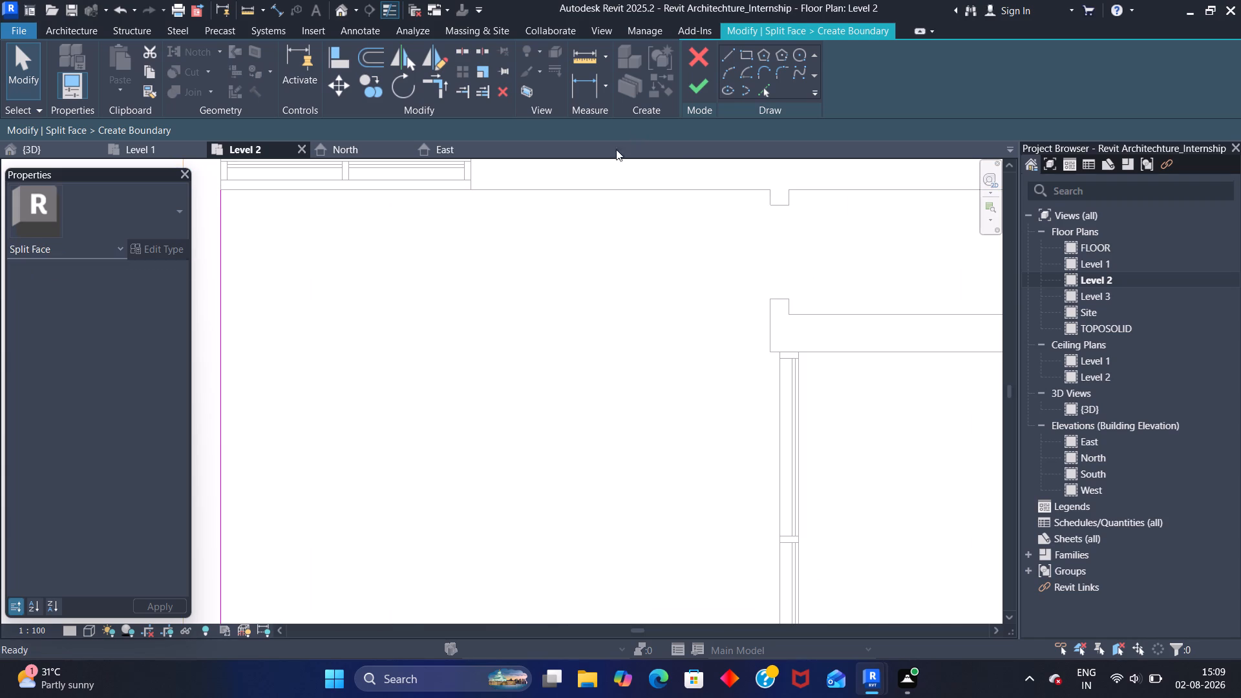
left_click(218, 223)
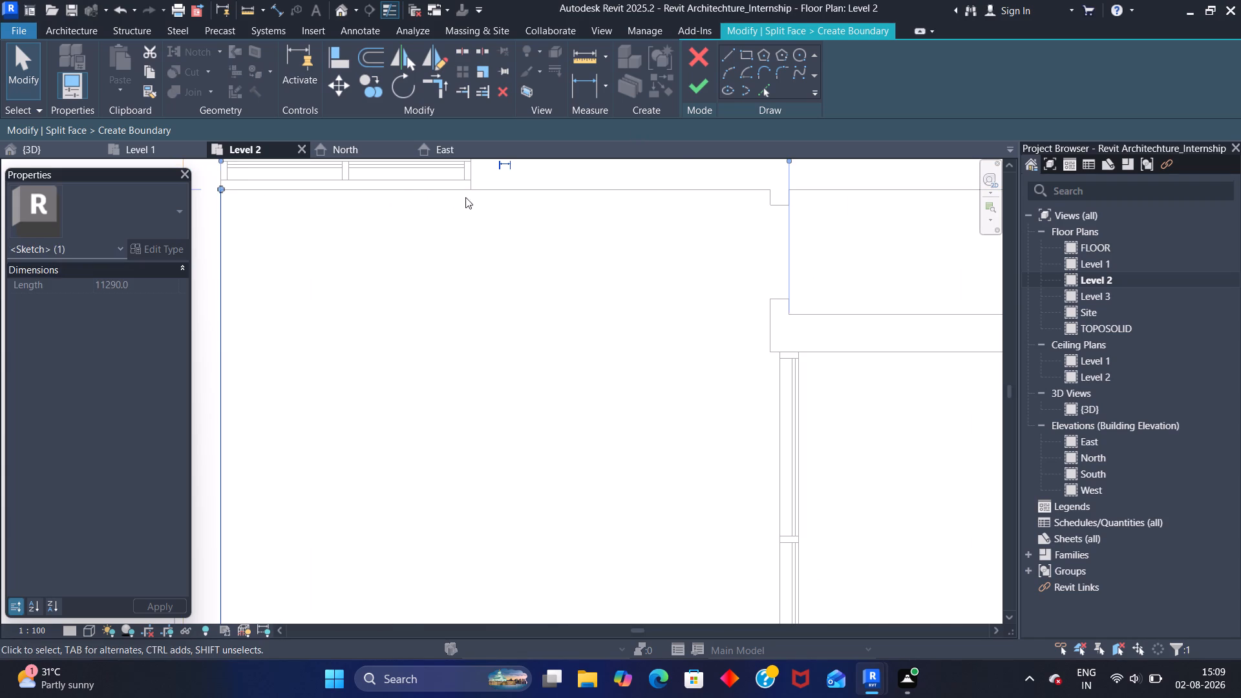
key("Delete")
Draw the split boundary's north line along the floor's north edge, from the west wall's inner face to just inside the northeast corner.
scroll(520, 176, "down", 5)
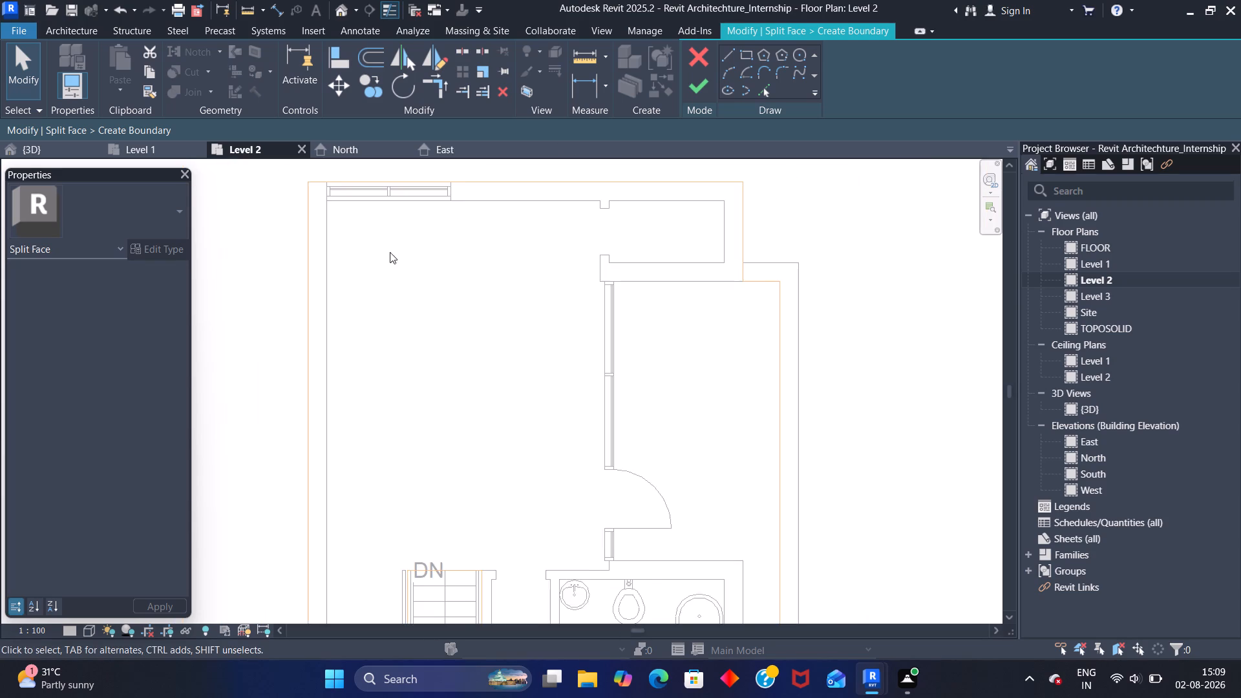
scroll(390, 252, "down", 1)
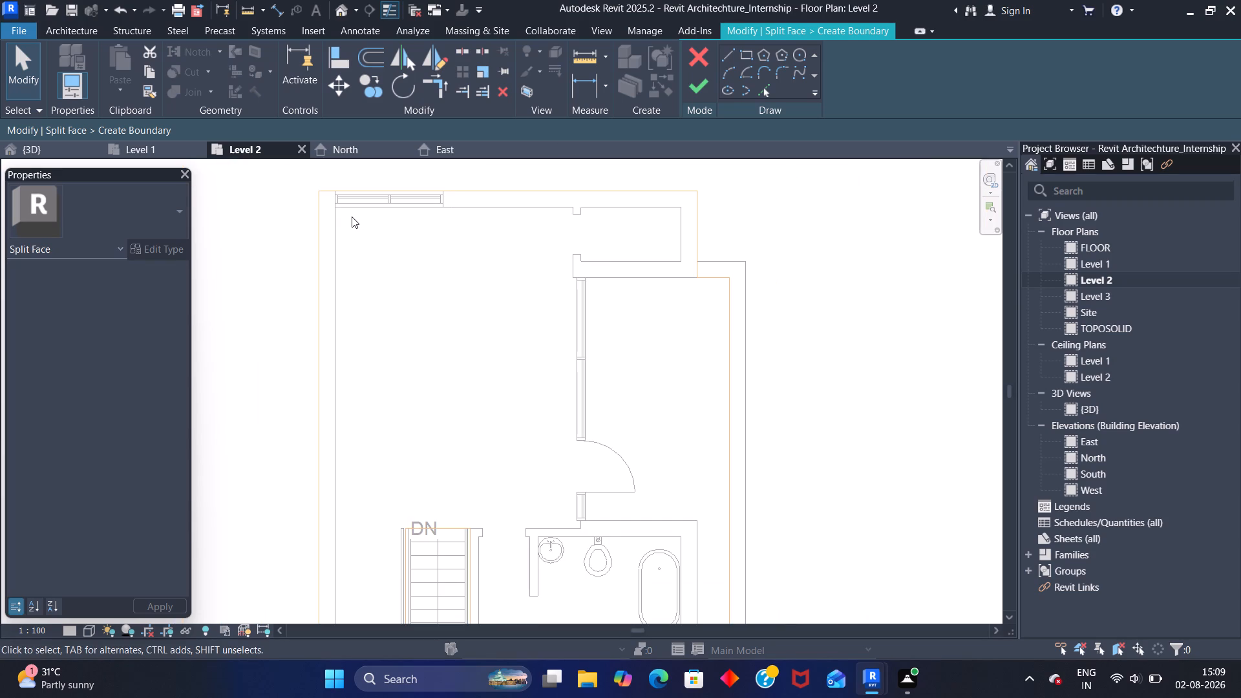
left_click(728, 57)
scroll(344, 220, "up", 11)
middle_click_drag(335, 209, 363, 292)
scroll(352, 282, "up", 3)
middle_click_drag(369, 267, 379, 310)
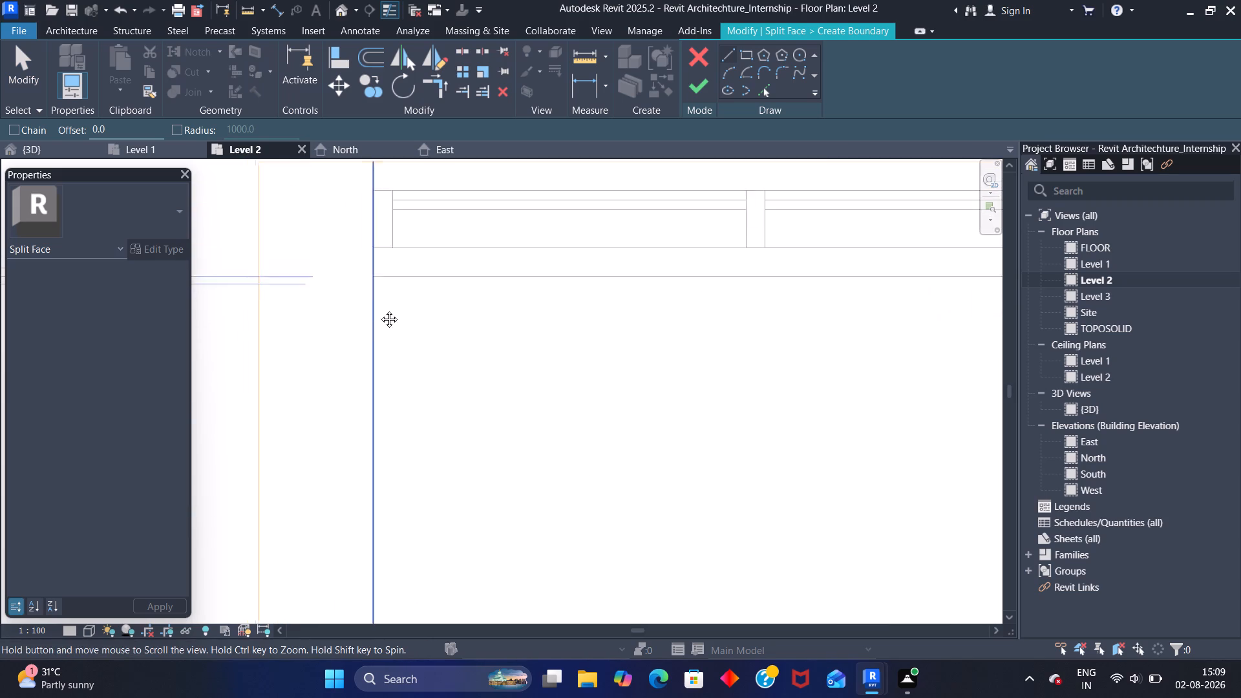
middle_click_drag(379, 310, 360, 379)
scroll(365, 257, "up", 11)
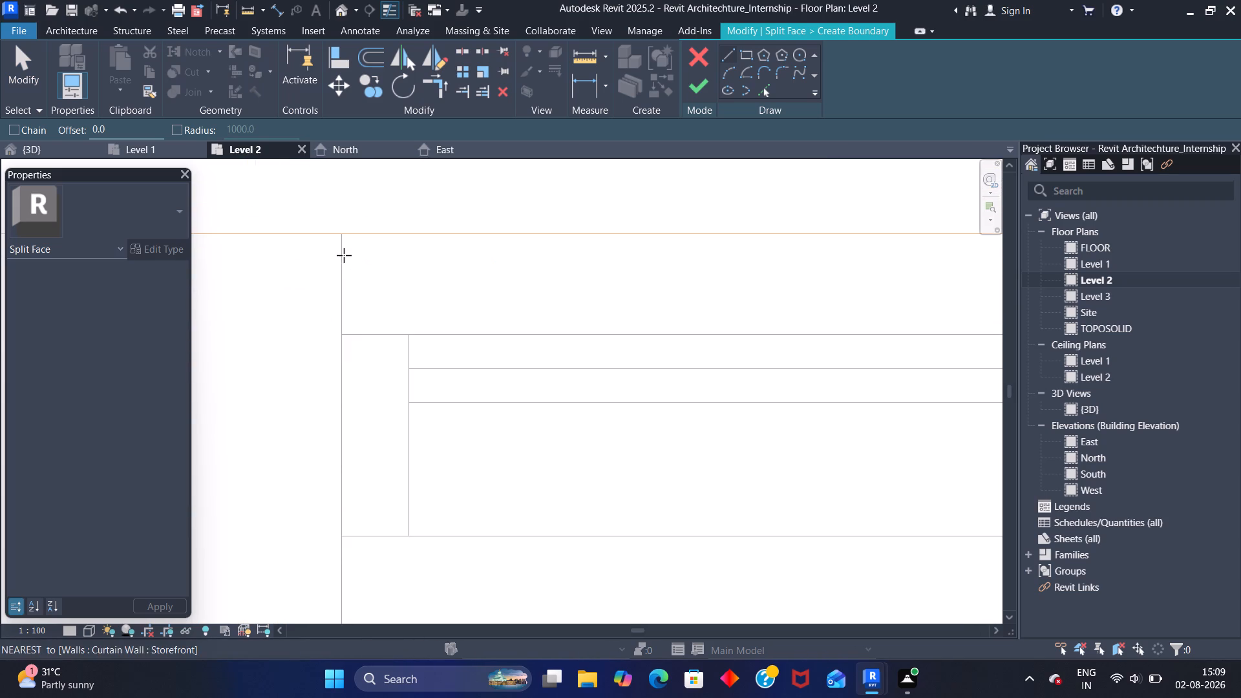
scroll(344, 255, "up", 11)
middle_click_drag(339, 212, 344, 334)
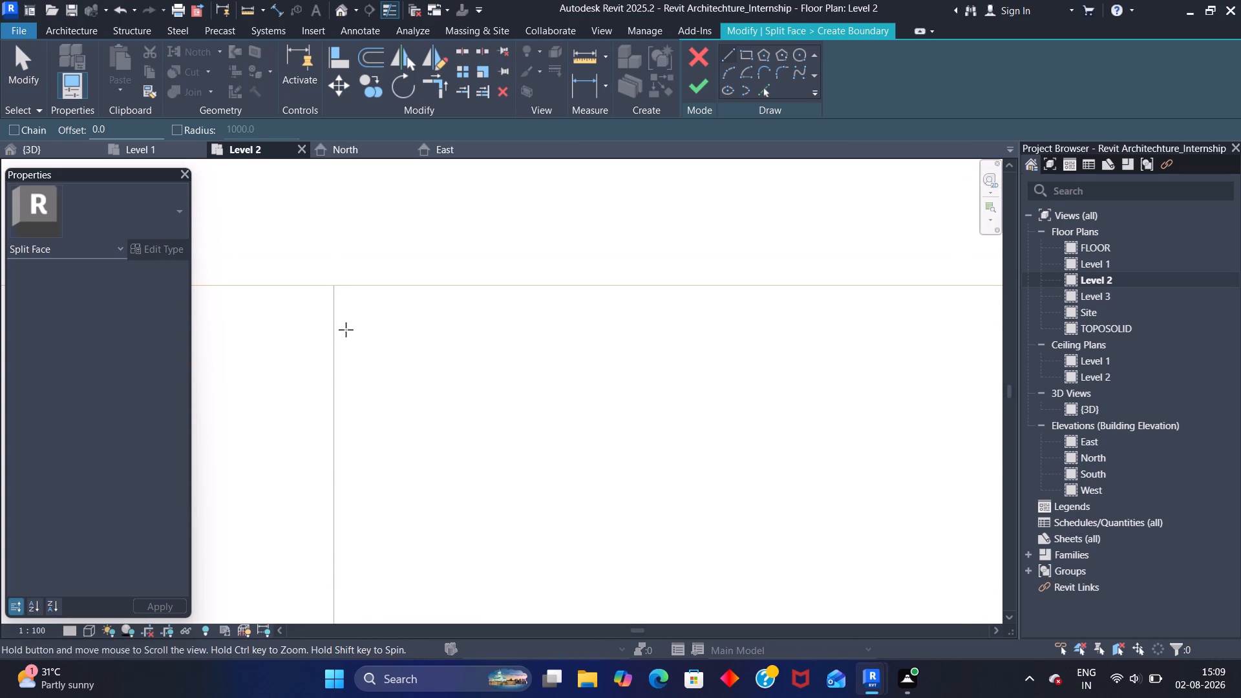
left_click(342, 293)
scroll(498, 295, "down", 10)
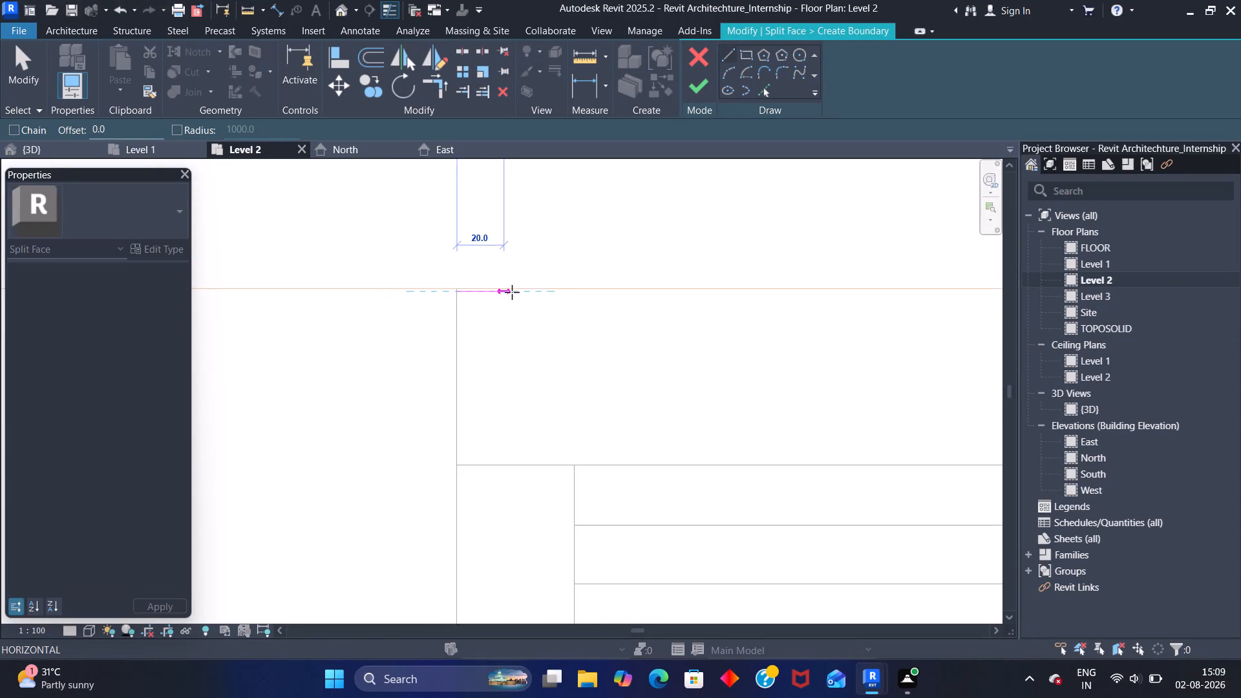
scroll(512, 292, "down", 20)
scroll(512, 292, "down", 4)
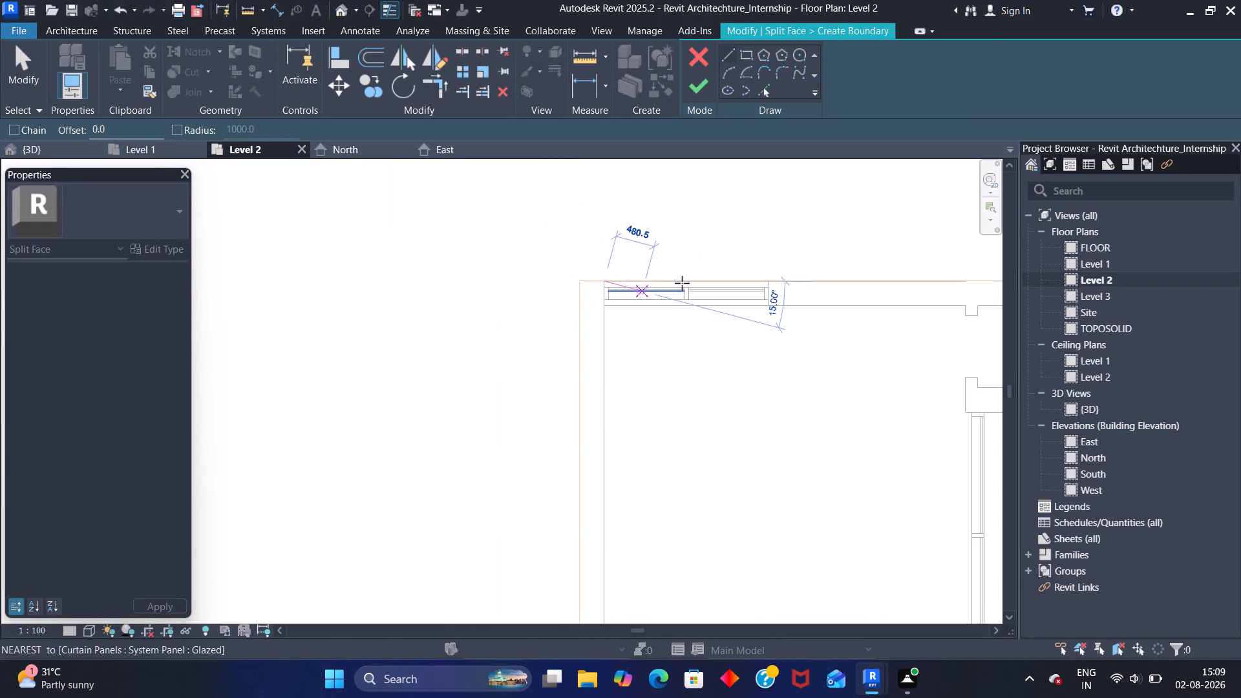
scroll(682, 283, "down", 2)
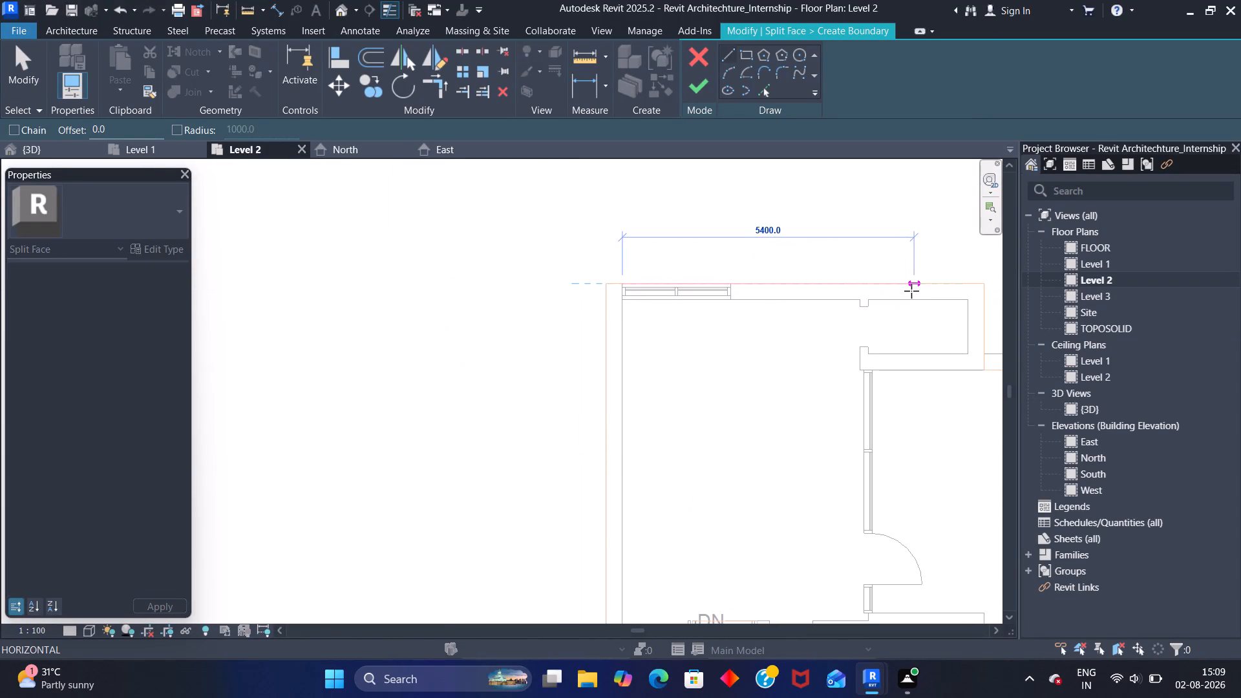
middle_click_drag(913, 291, 471, 251)
scroll(523, 244, "up", 3)
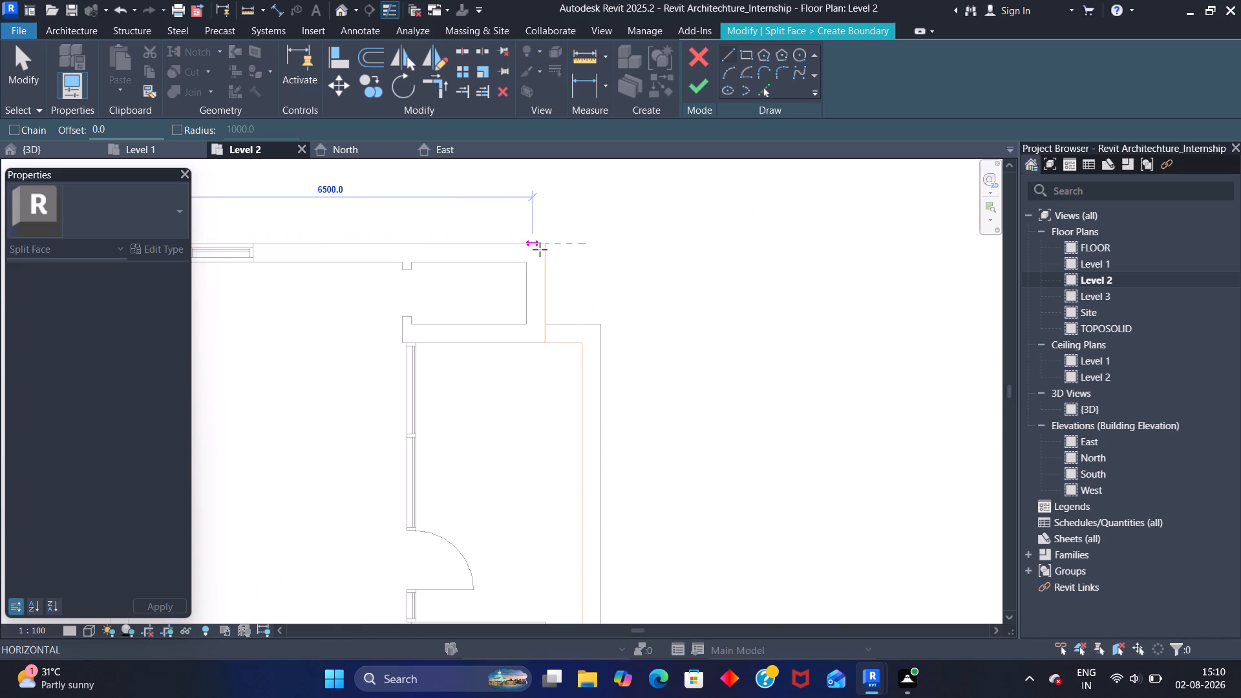
scroll(540, 249, "up", 4)
scroll(522, 188, "up", 3)
scroll(541, 245, "up", 4)
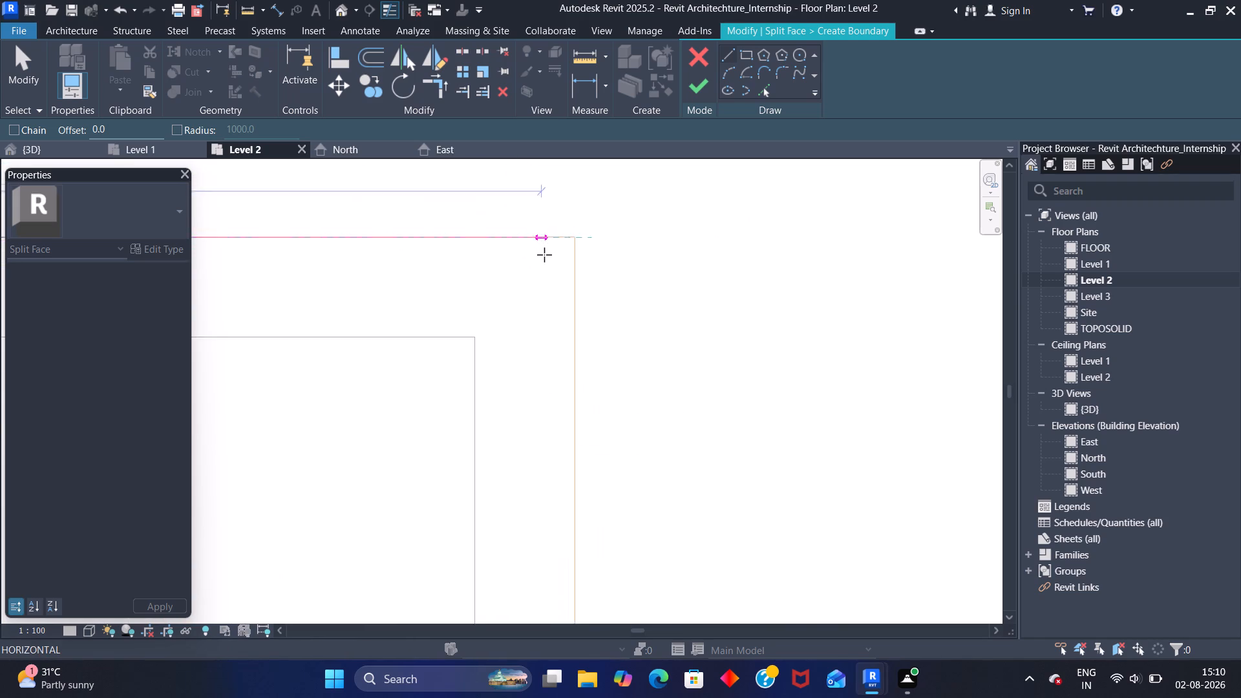
scroll(544, 255, "up", 9)
scroll(639, 217, "up", 3)
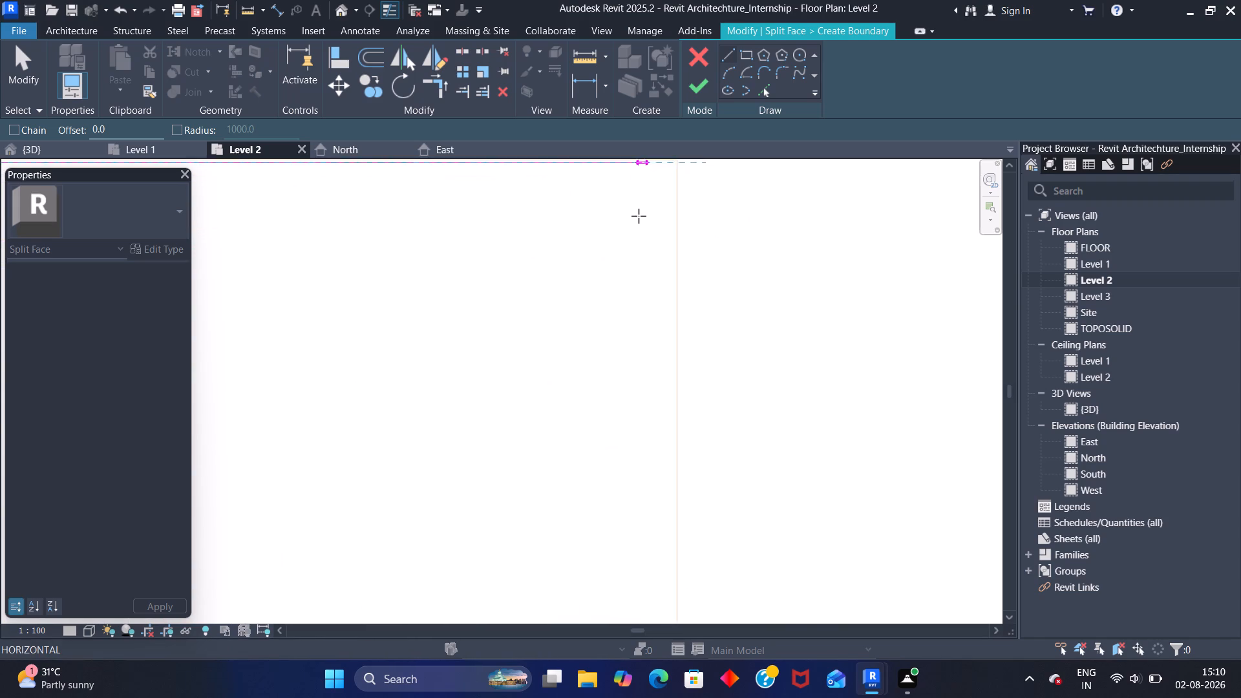
scroll(639, 216, "up", 2)
middle_click_drag(633, 288, 610, 381)
scroll(619, 308, "up", 8)
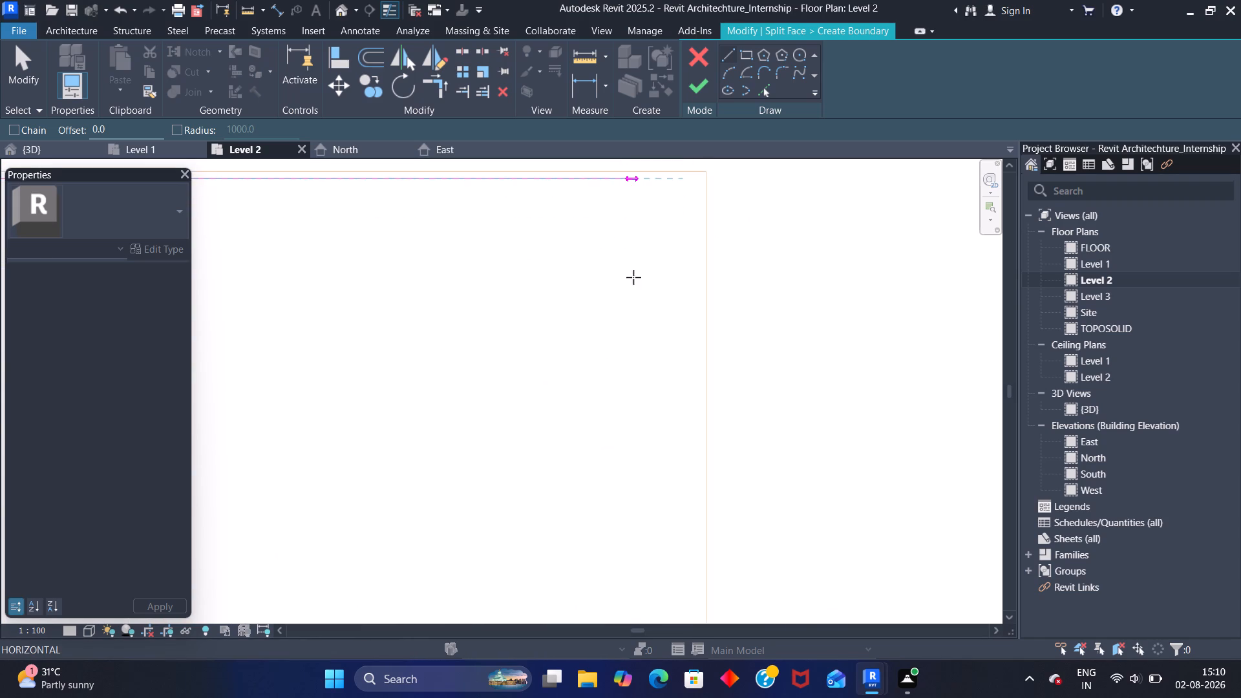
middle_click_drag(647, 262, 635, 346)
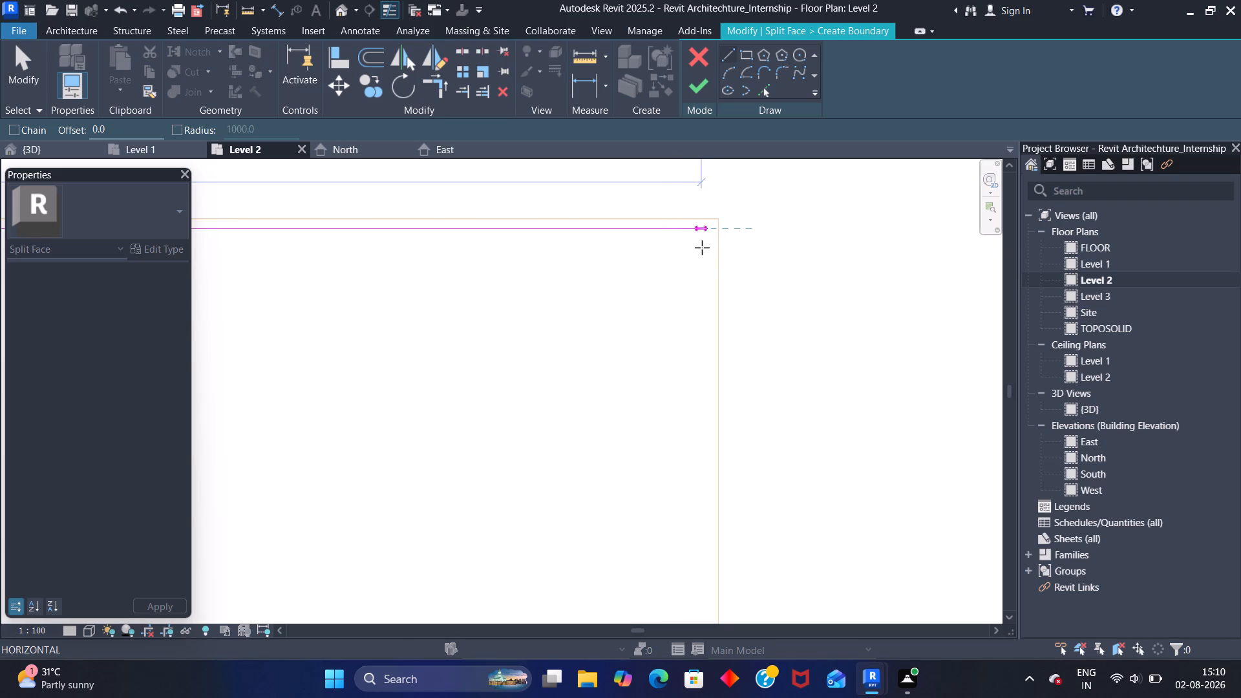
left_click(703, 248)
Draw a vertical boundary line from the north line's east end down to the step in the floor's east edge.
scroll(706, 292, "down", 5)
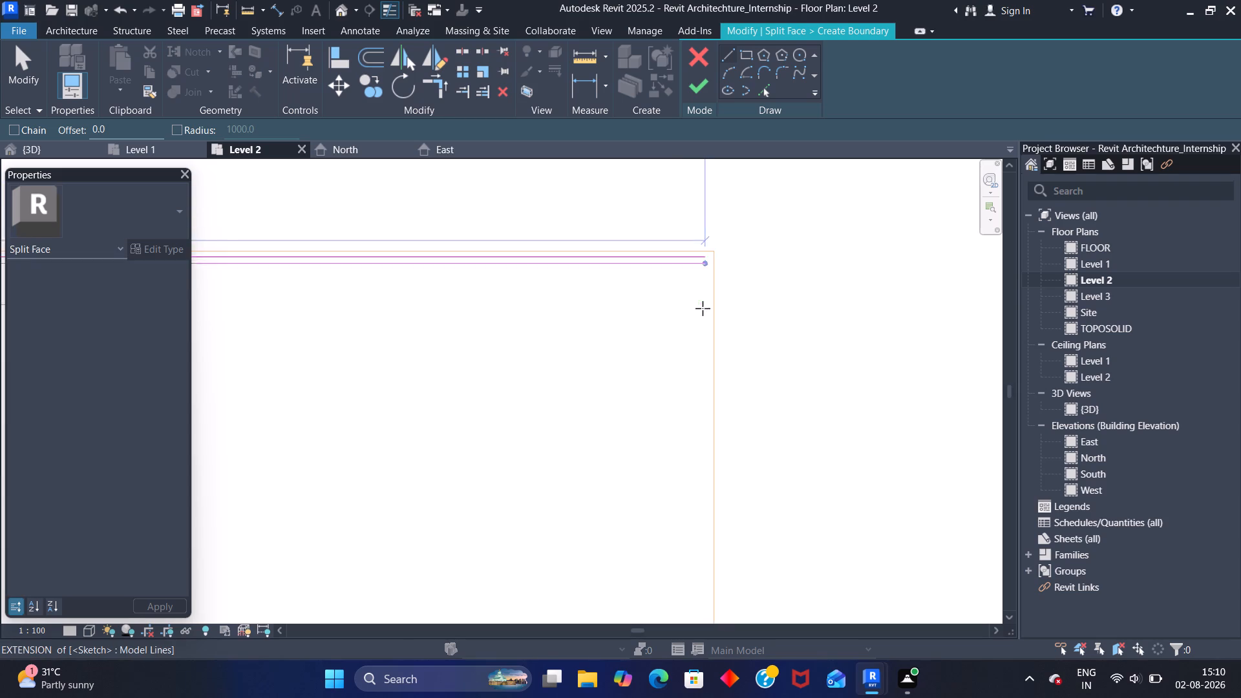
scroll(703, 308, "down", 1)
left_click(703, 271)
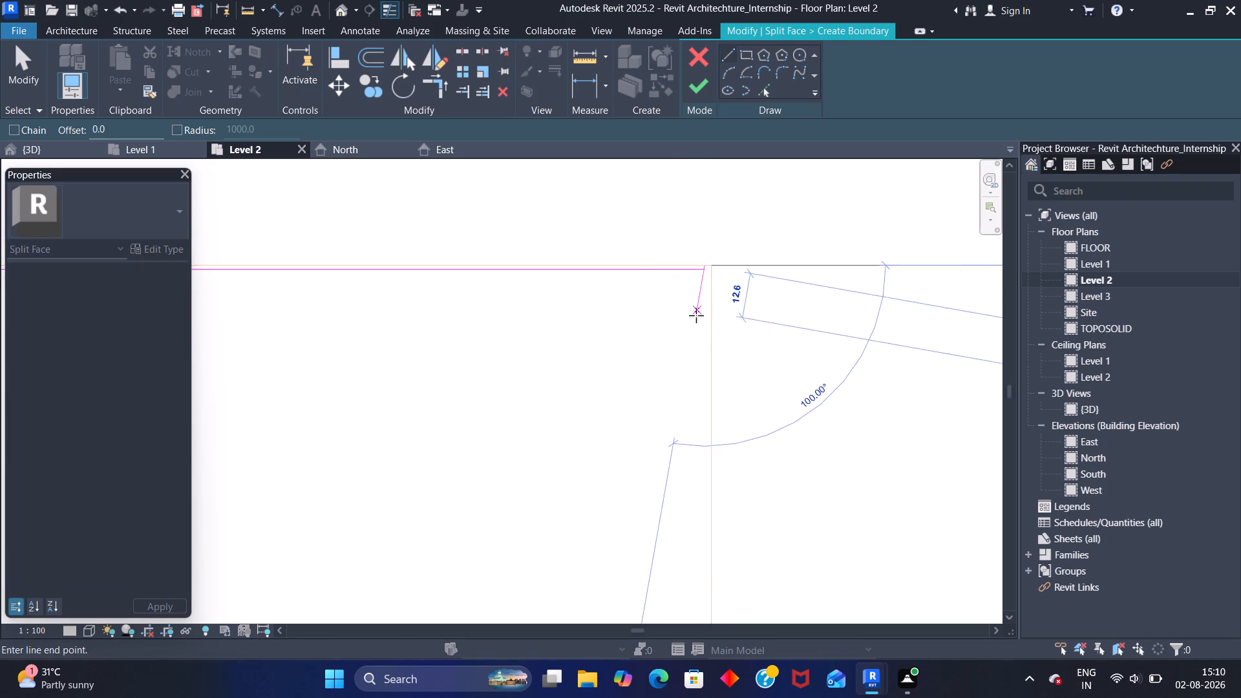
scroll(695, 323, "down", 10)
scroll(706, 262, "down", 12)
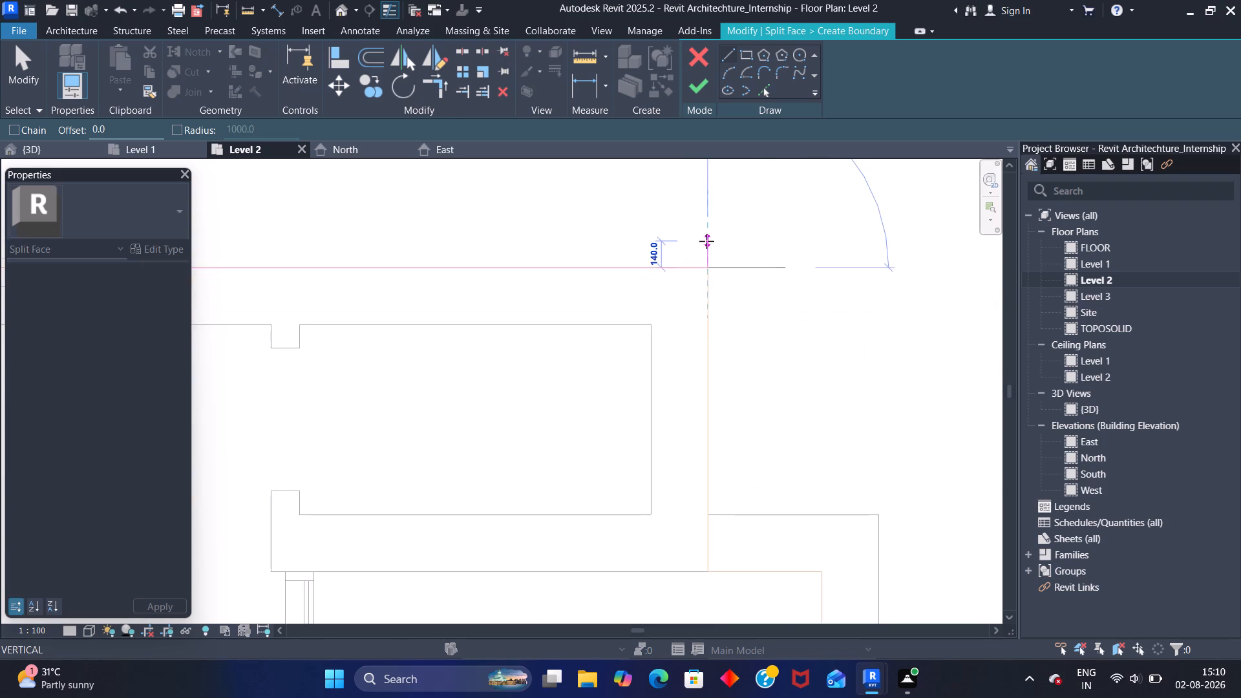
scroll(706, 241, "down", 12)
scroll(704, 297, "up", 9)
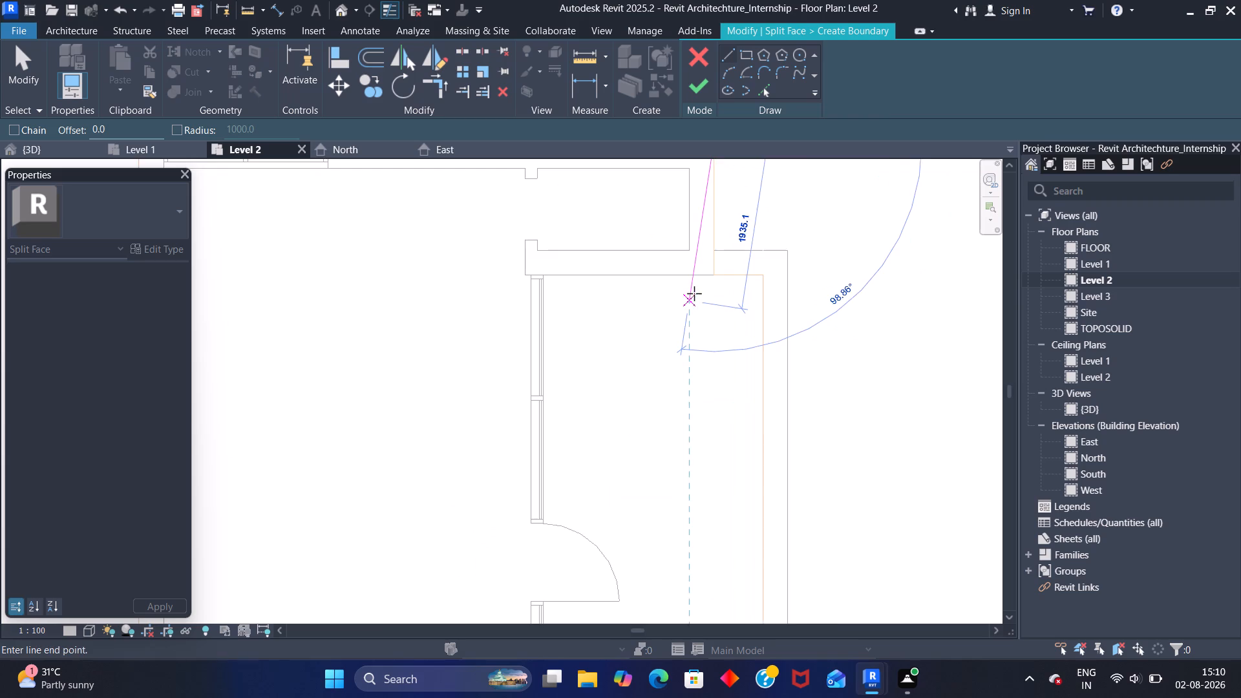
scroll(694, 293, "up", 8)
scroll(721, 240, "up", 4)
middle_click_drag(741, 214, 746, 214)
scroll(741, 214, "up", 1)
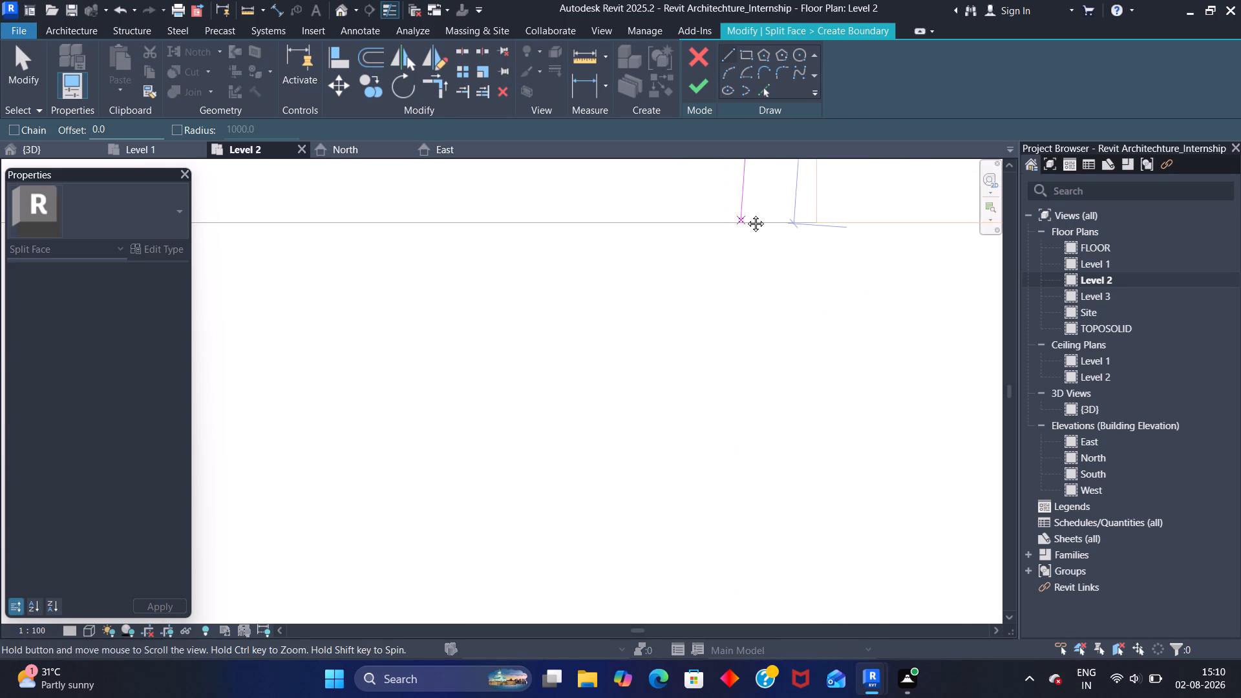
middle_click_drag(746, 214, 670, 277)
scroll(706, 271, "up", 13)
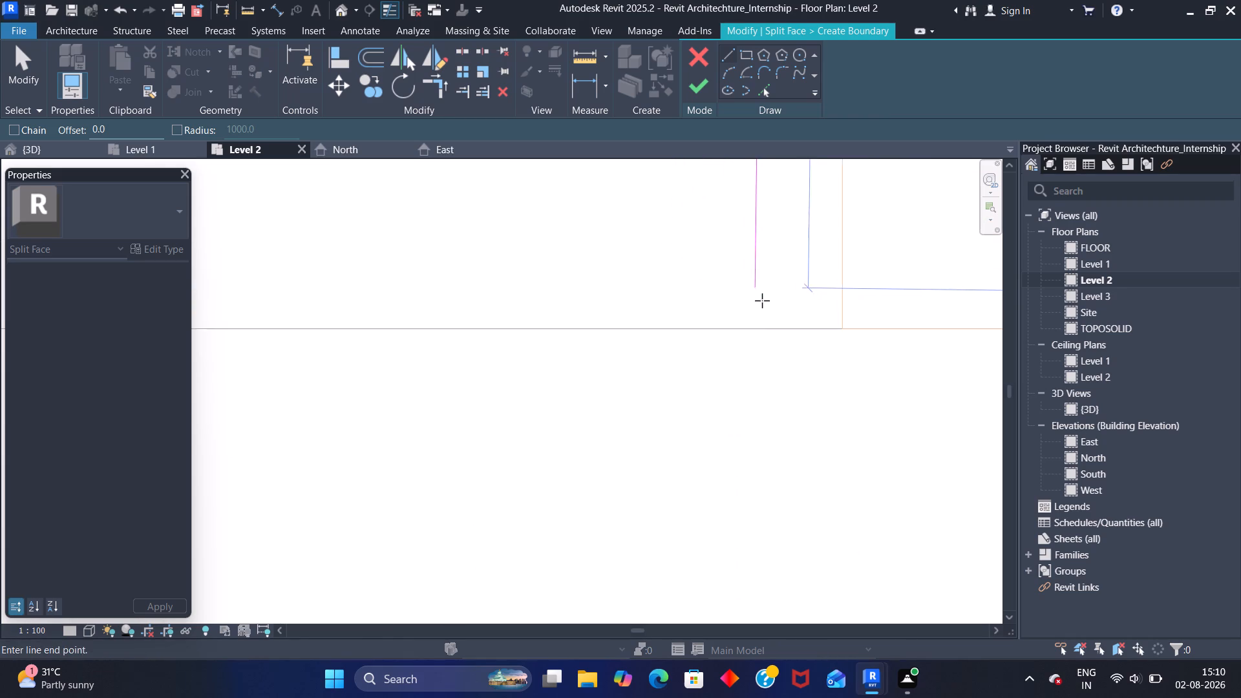
scroll(762, 301, "up", 3)
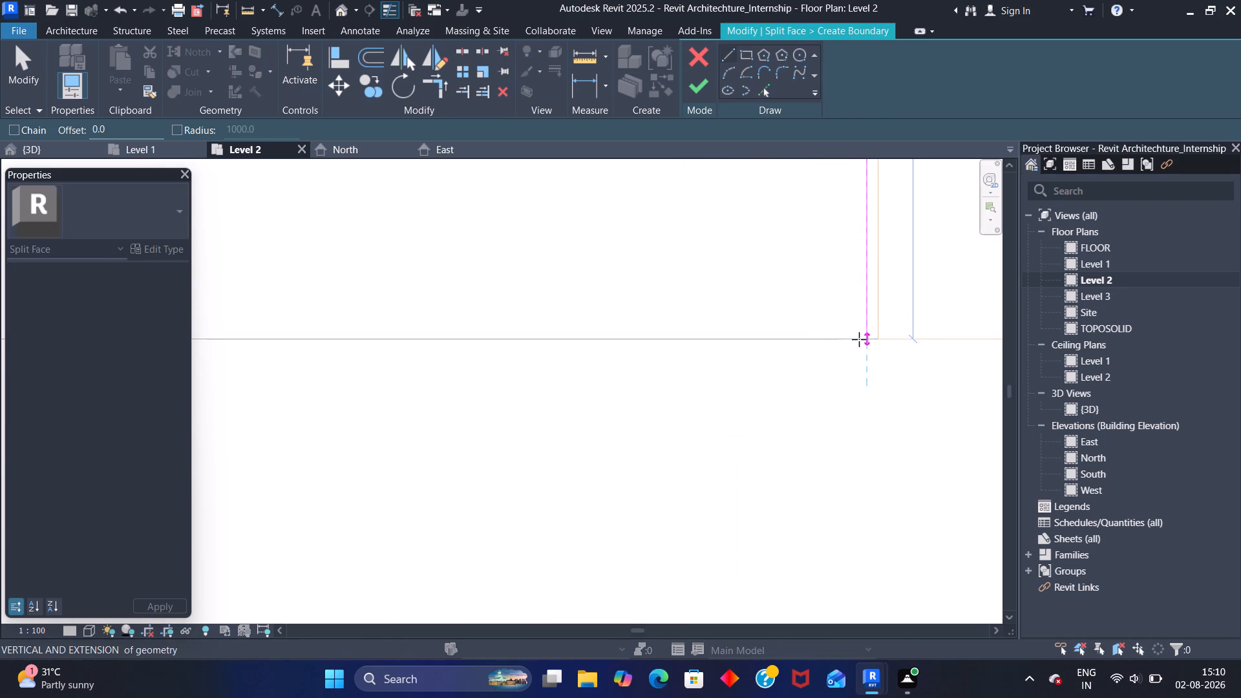
left_click(867, 343)
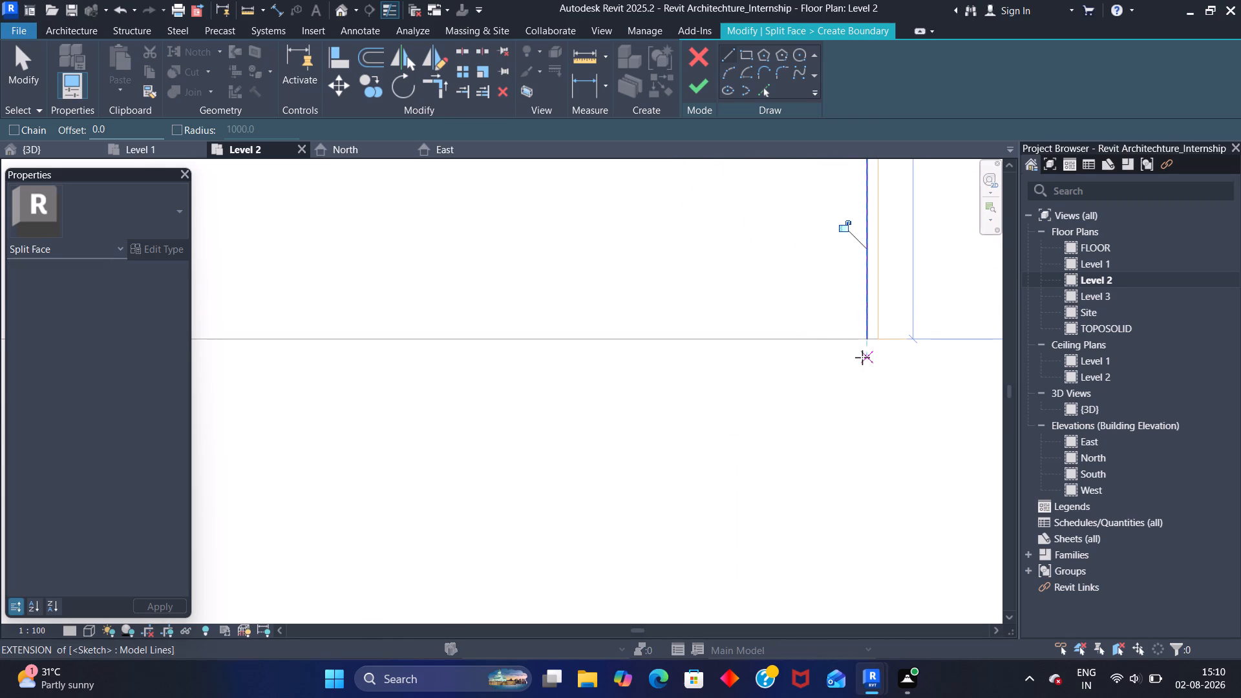
Add a vertical boundary segment about 1.5 mm long, continuing the line just south of the floor's step edge.
scroll(860, 353, "down", 5)
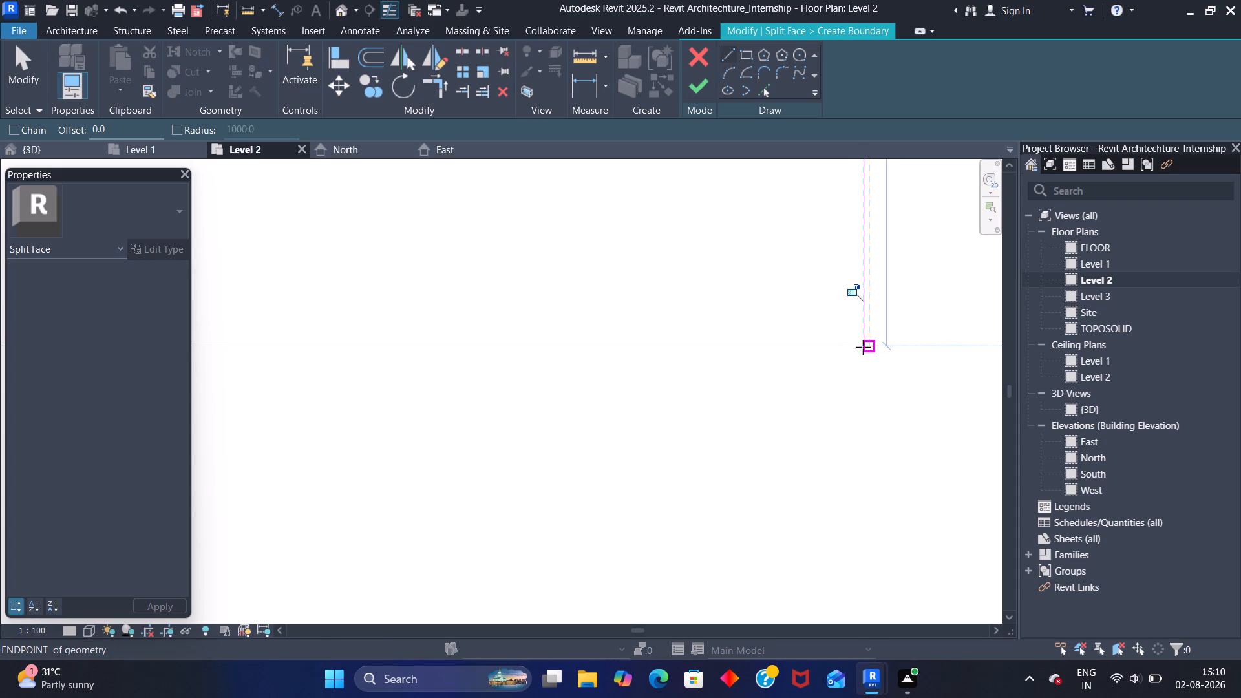
scroll(860, 355, "up", 10)
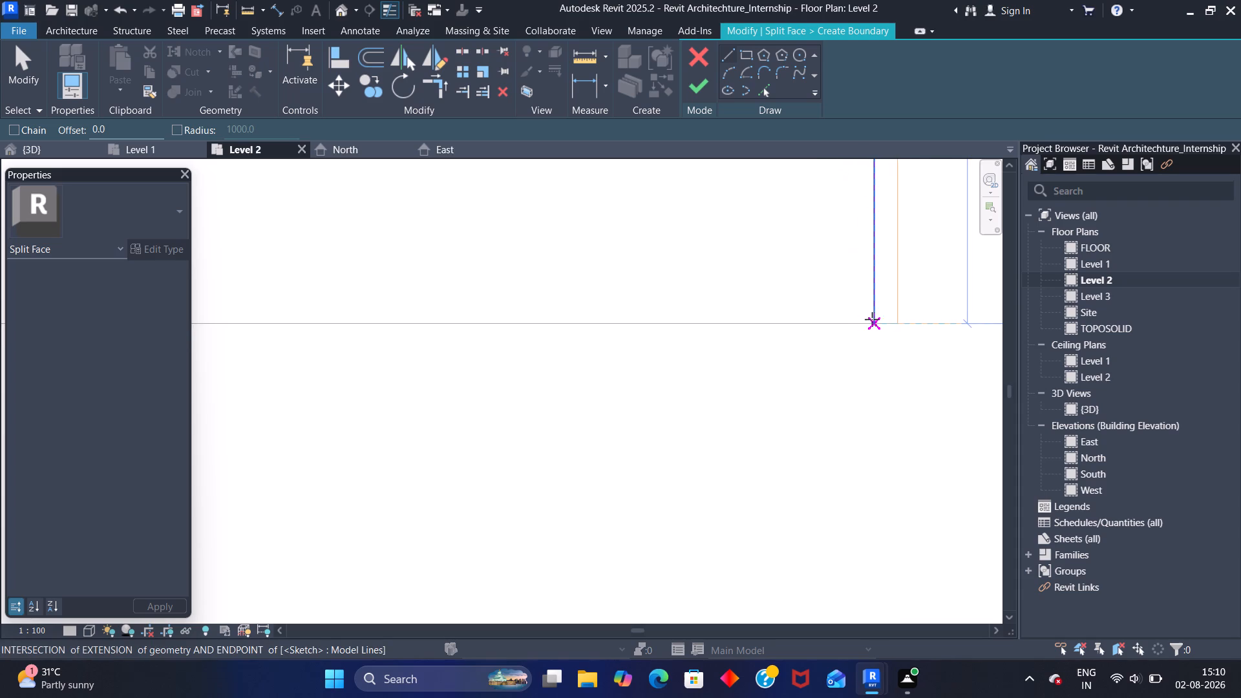
left_click(874, 322)
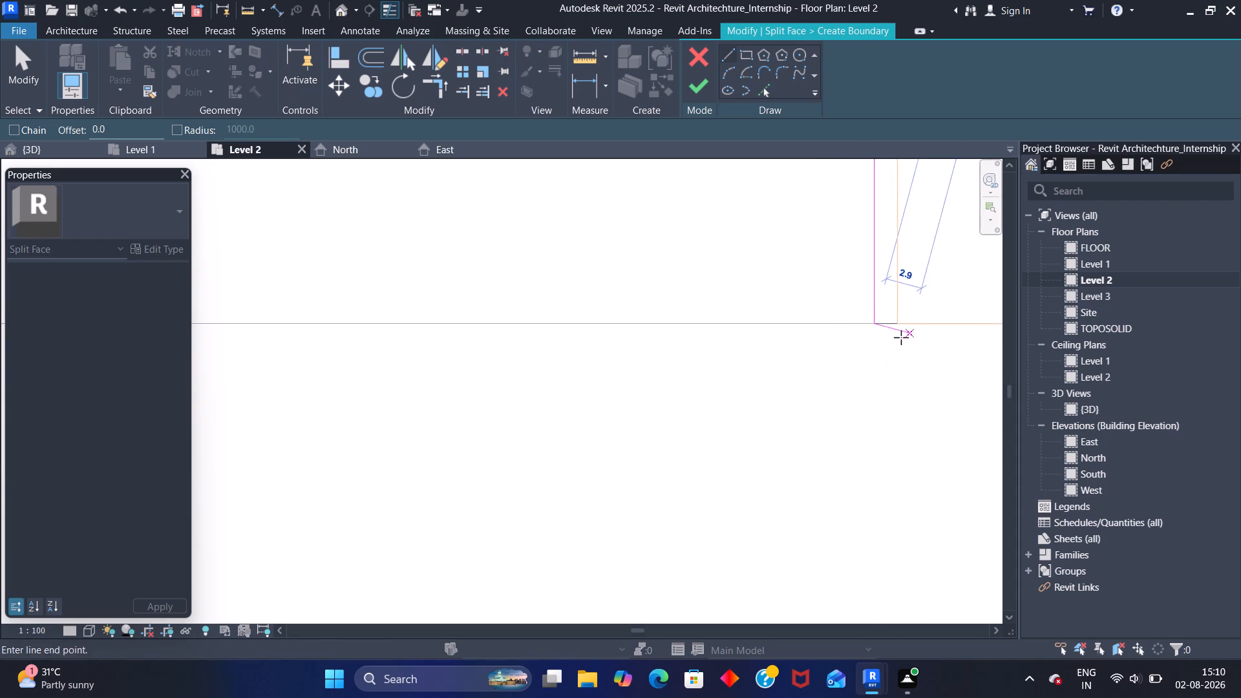
left_click(876, 342)
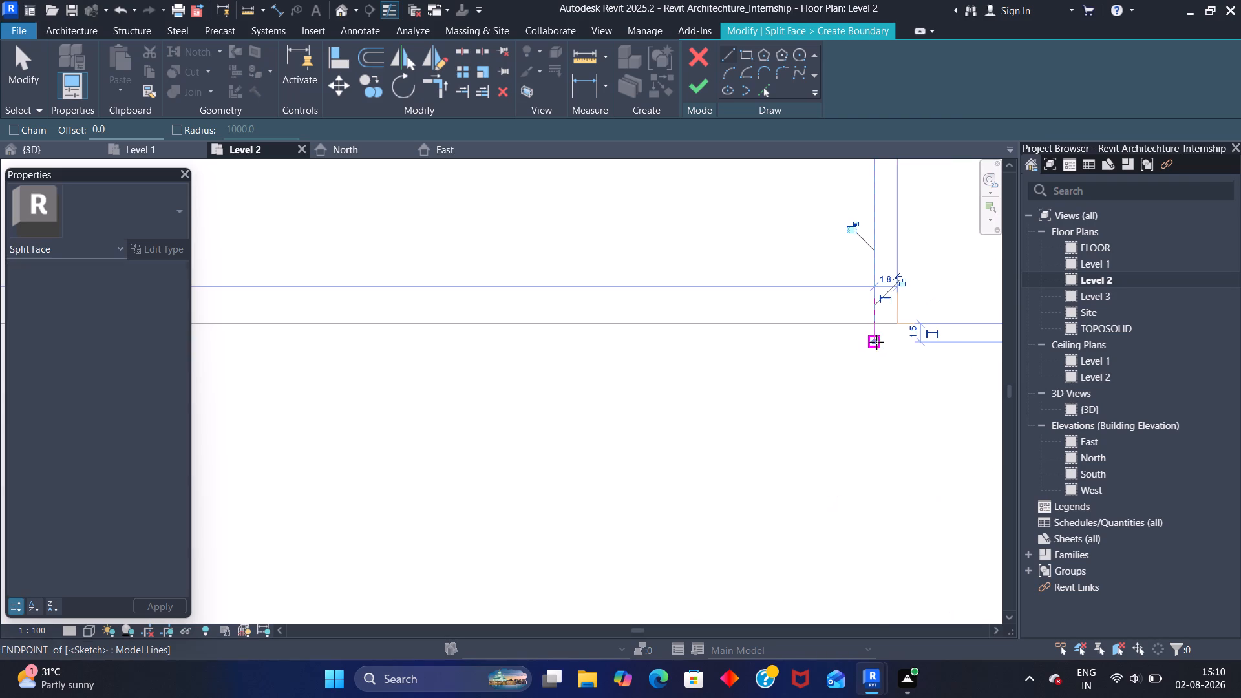
Draw a horizontal boundary line about 601 mm long eastward along the step, ending just inside the floor's outer east edge.
left_click(878, 339)
scroll(926, 337, "down", 4)
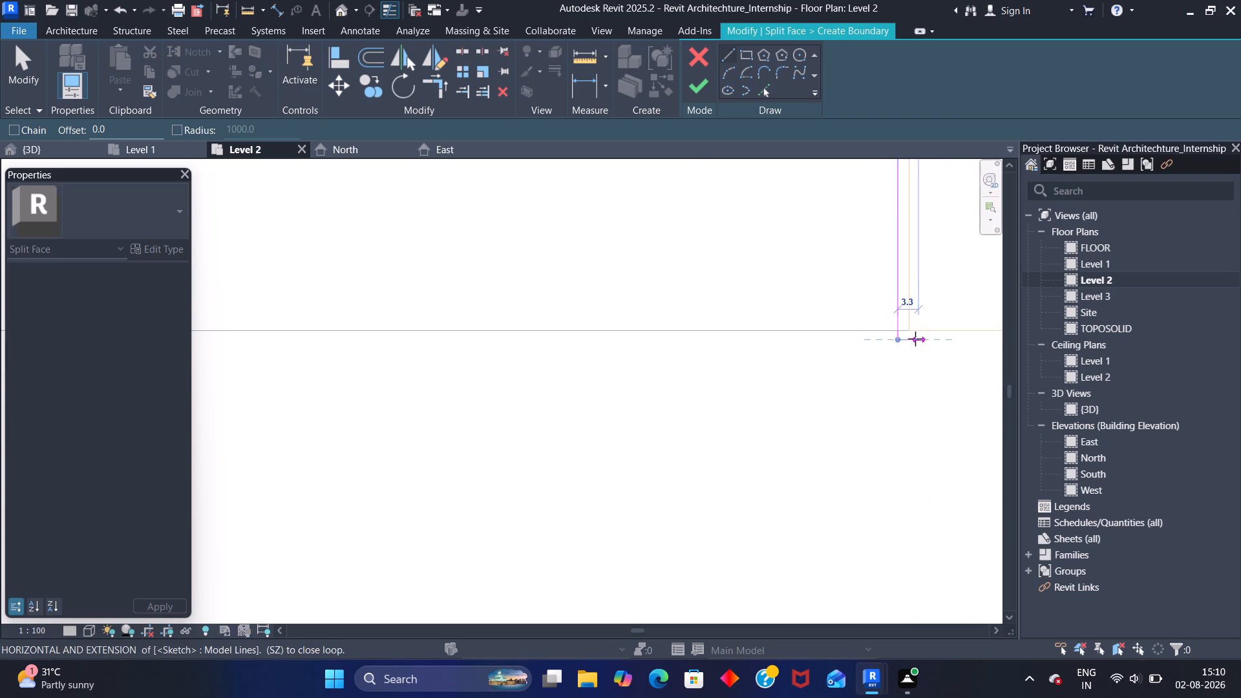
scroll(915, 339, "down", 14)
middle_click_drag(917, 337, 628, 308)
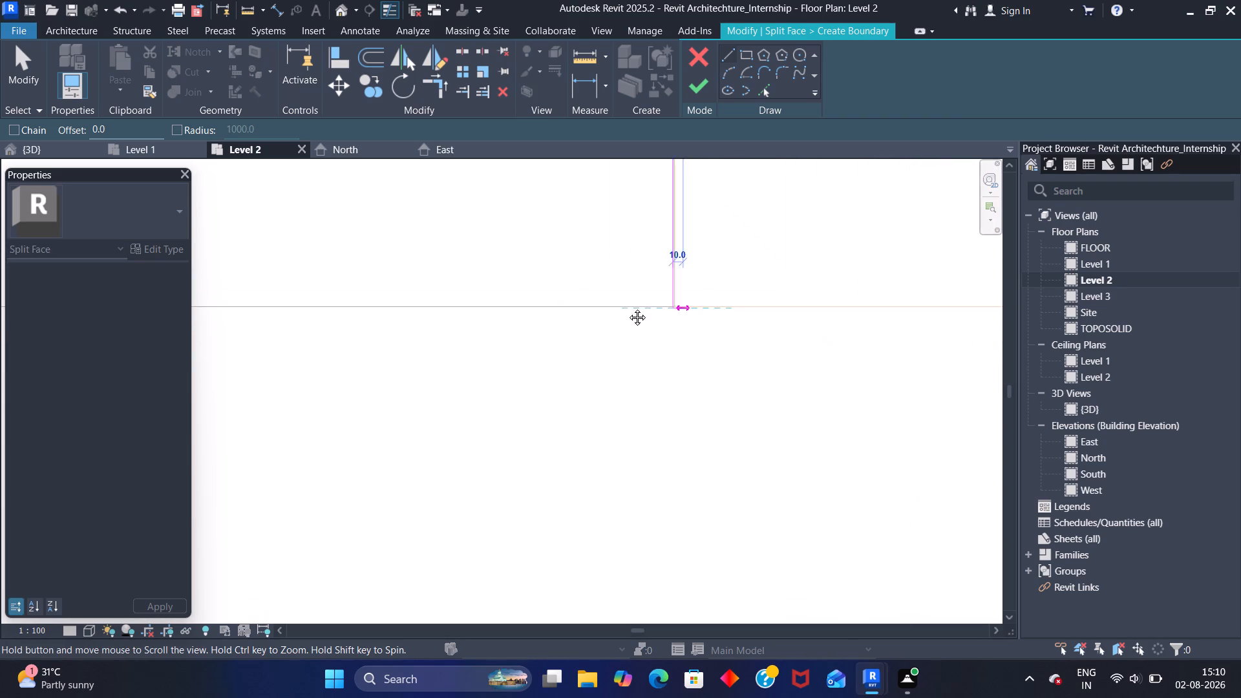
middle_click_drag(628, 308, 186, 231)
scroll(324, 249, "down", 1)
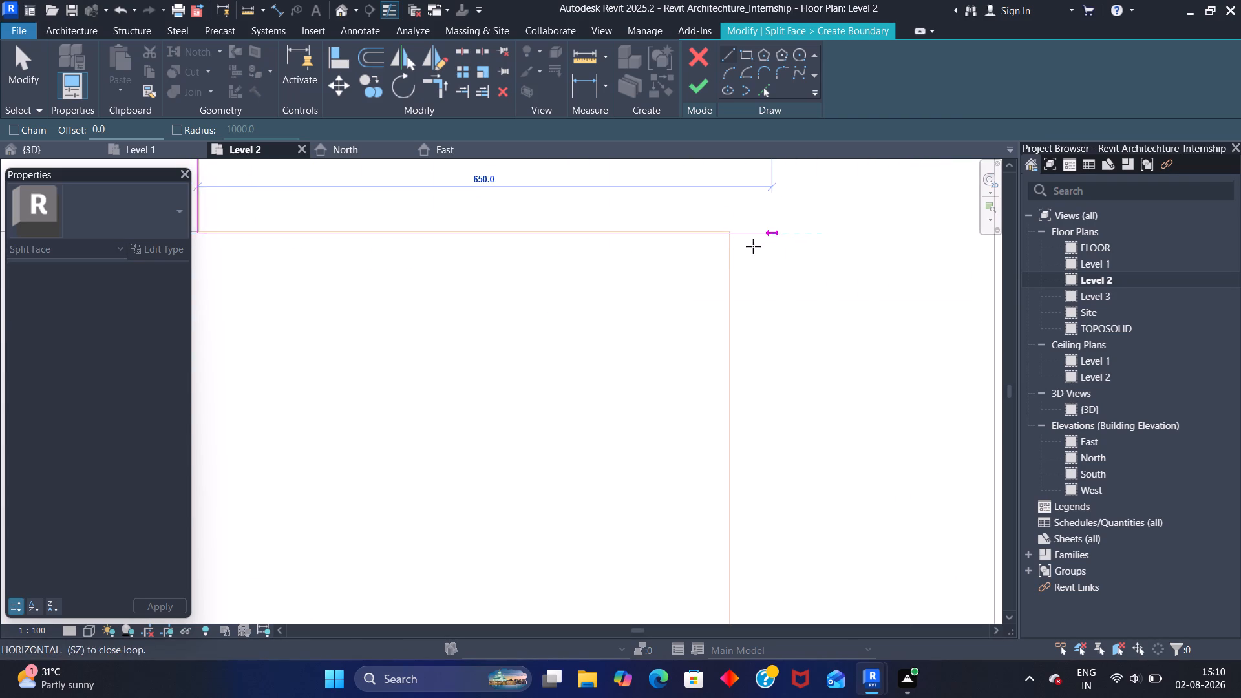
scroll(726, 246, "up", 6)
scroll(744, 183, "up", 9)
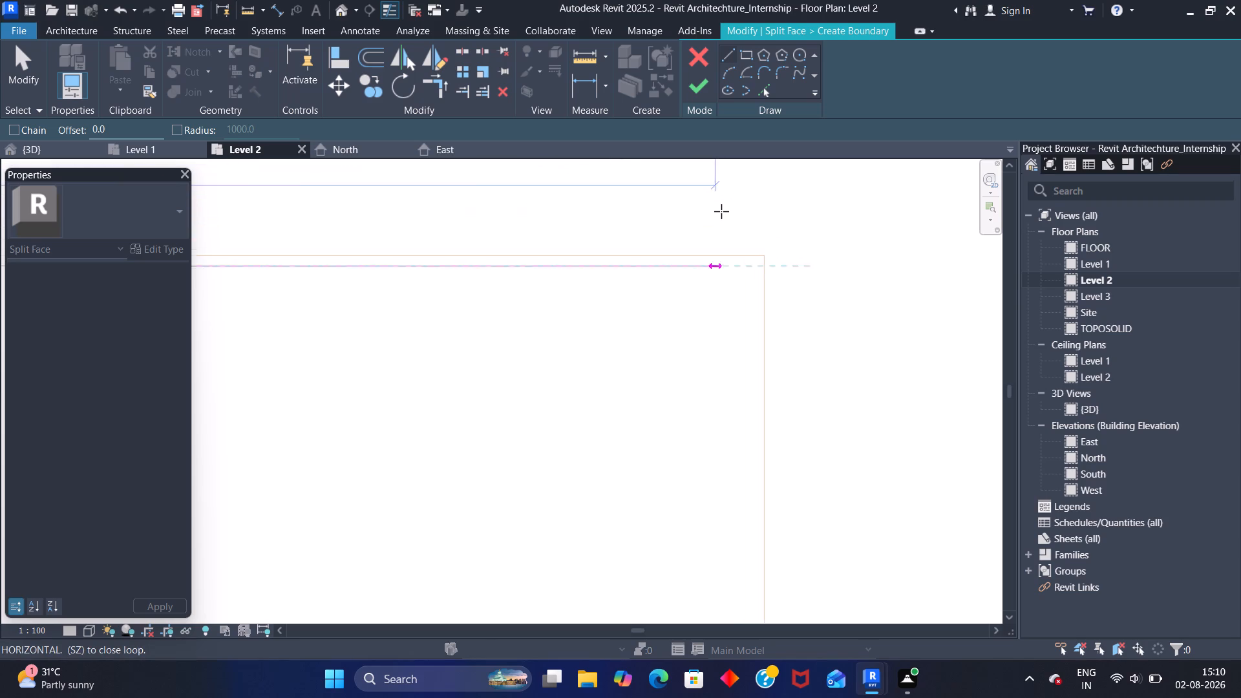
scroll(721, 211, "up", 3)
scroll(763, 275, "up", 3)
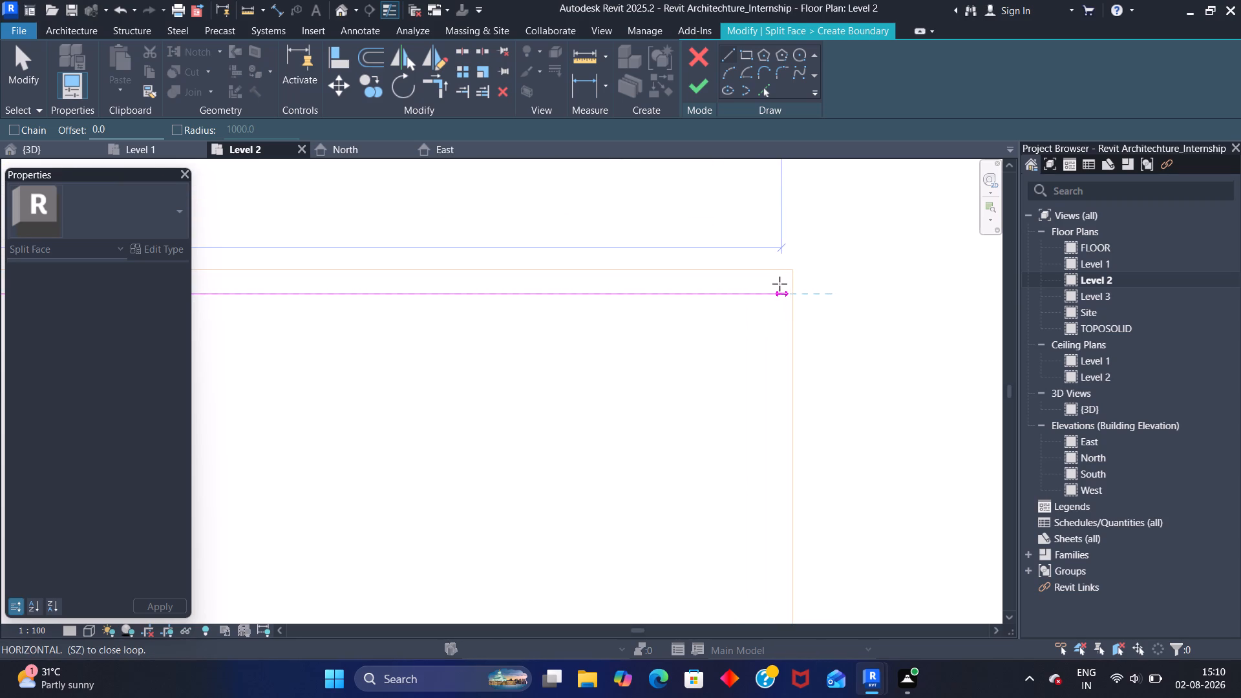
left_click(775, 286)
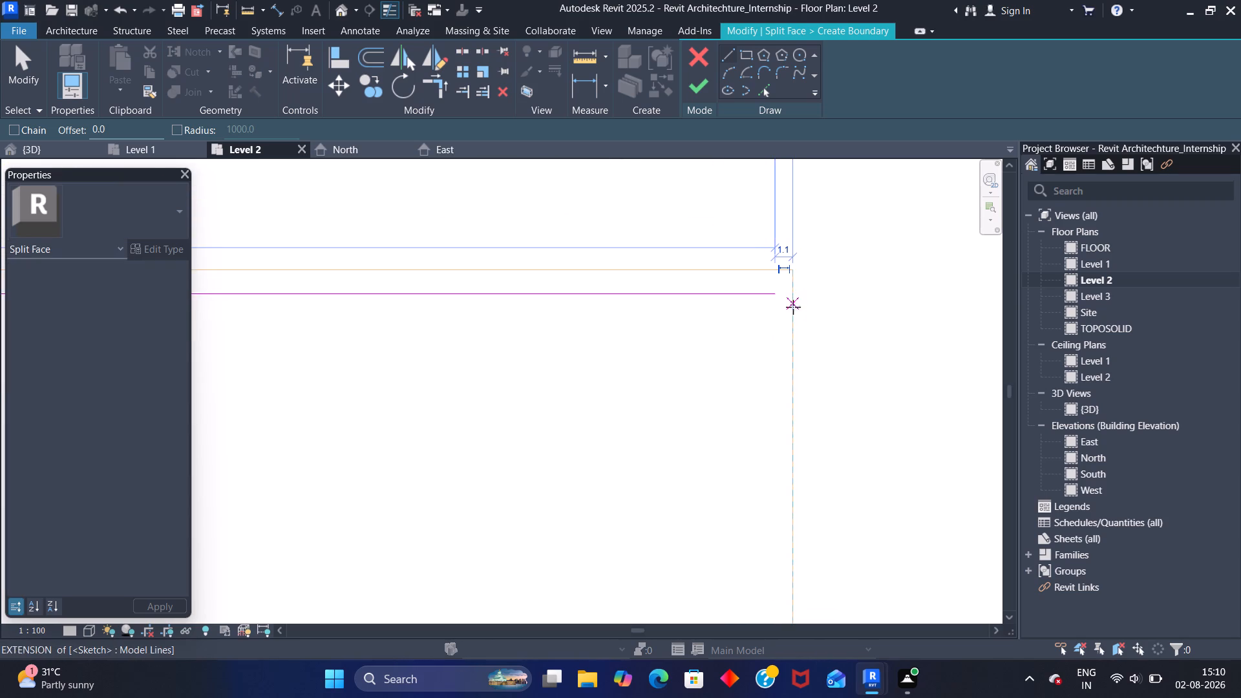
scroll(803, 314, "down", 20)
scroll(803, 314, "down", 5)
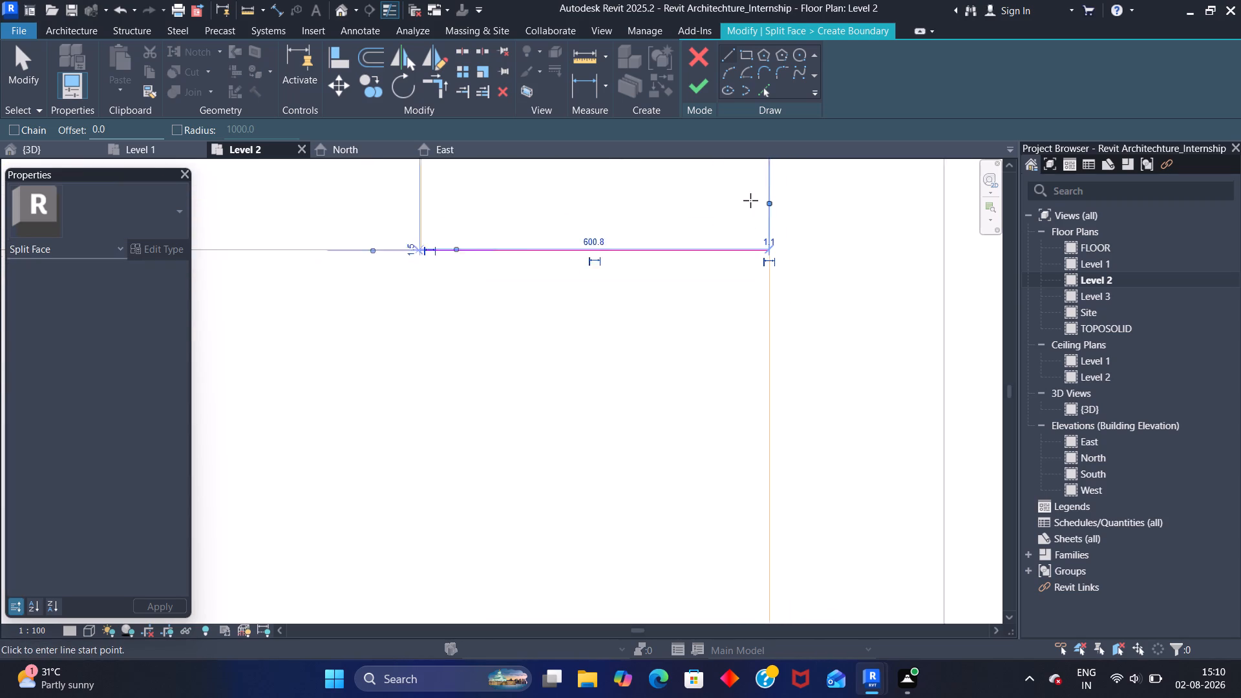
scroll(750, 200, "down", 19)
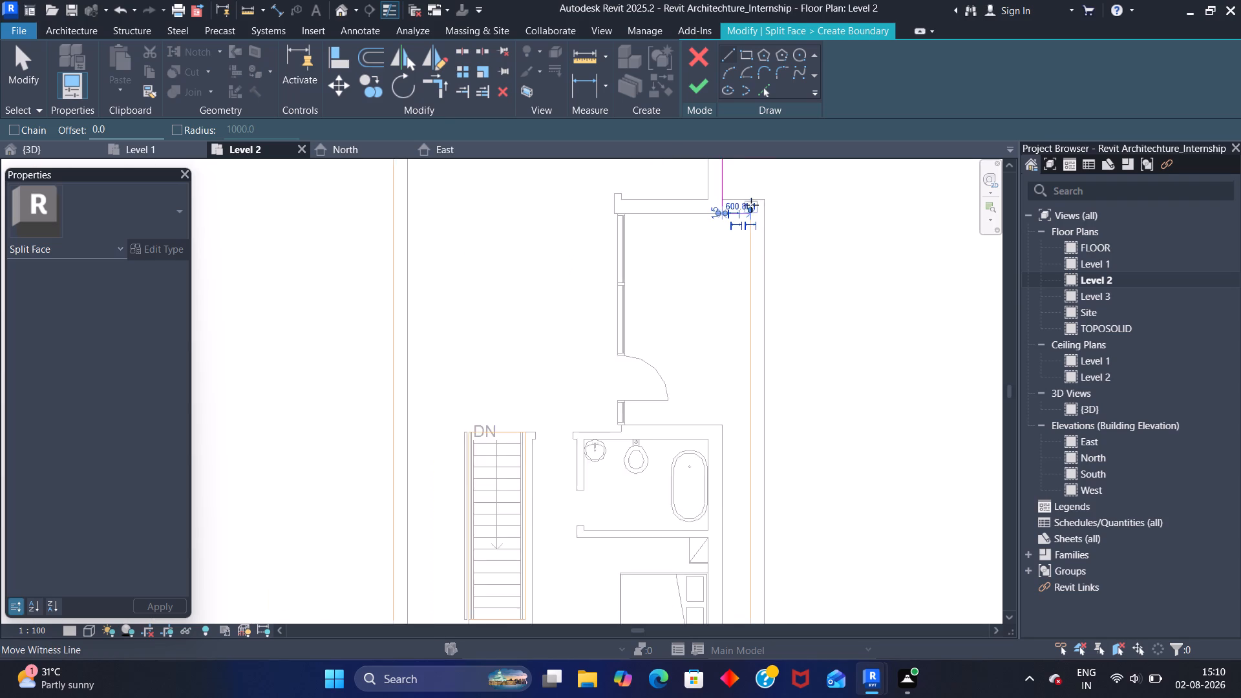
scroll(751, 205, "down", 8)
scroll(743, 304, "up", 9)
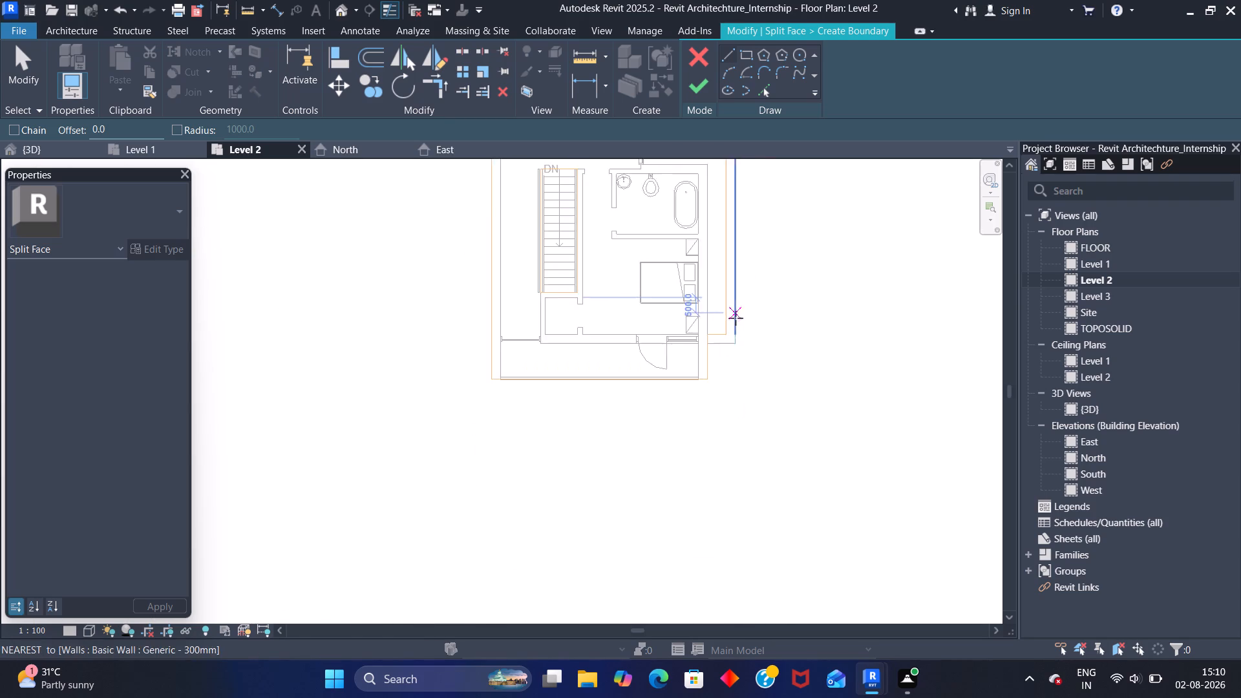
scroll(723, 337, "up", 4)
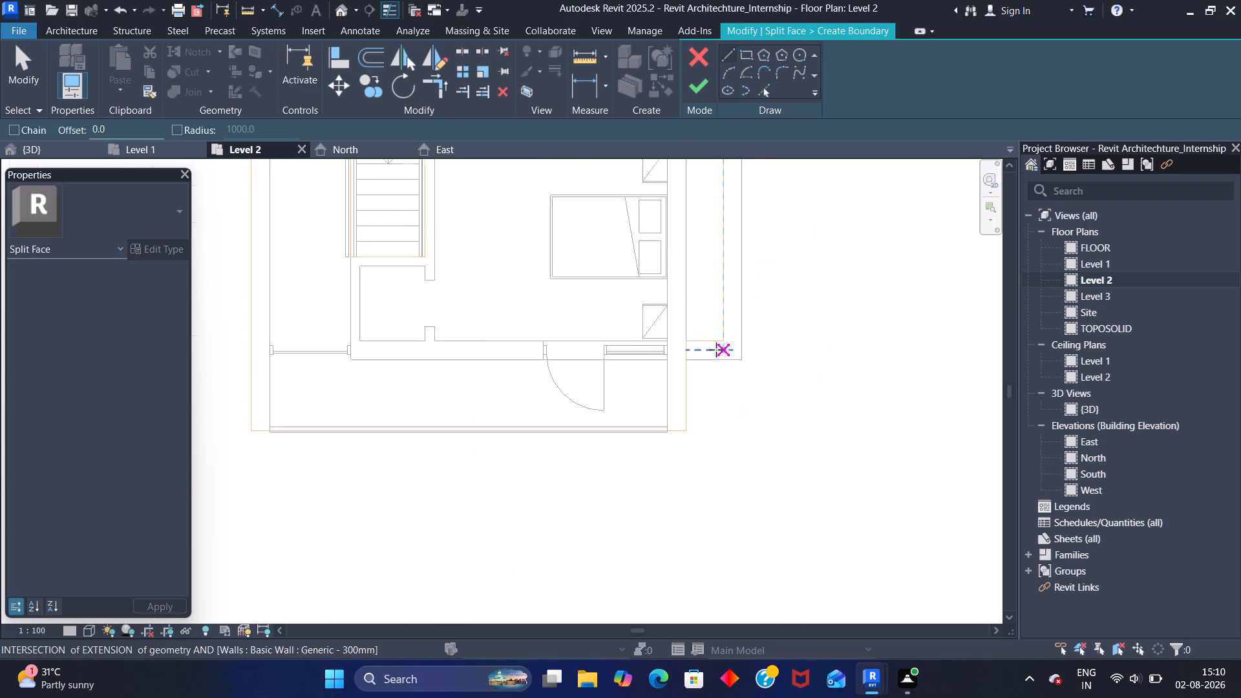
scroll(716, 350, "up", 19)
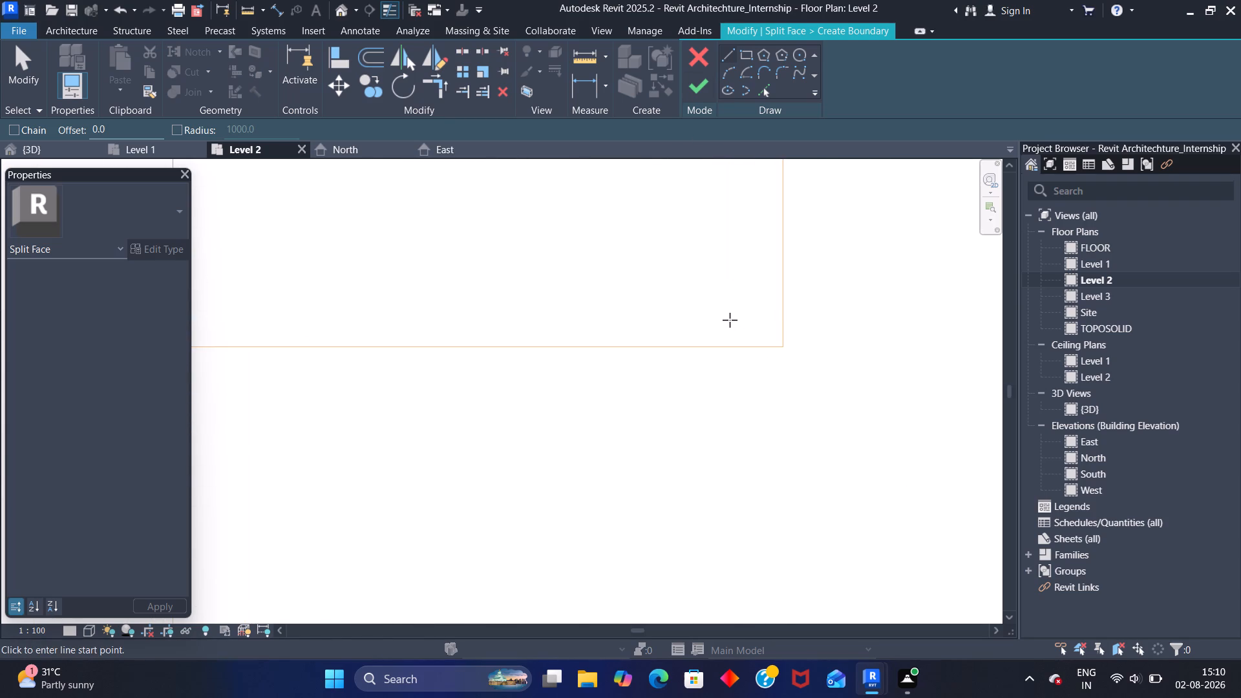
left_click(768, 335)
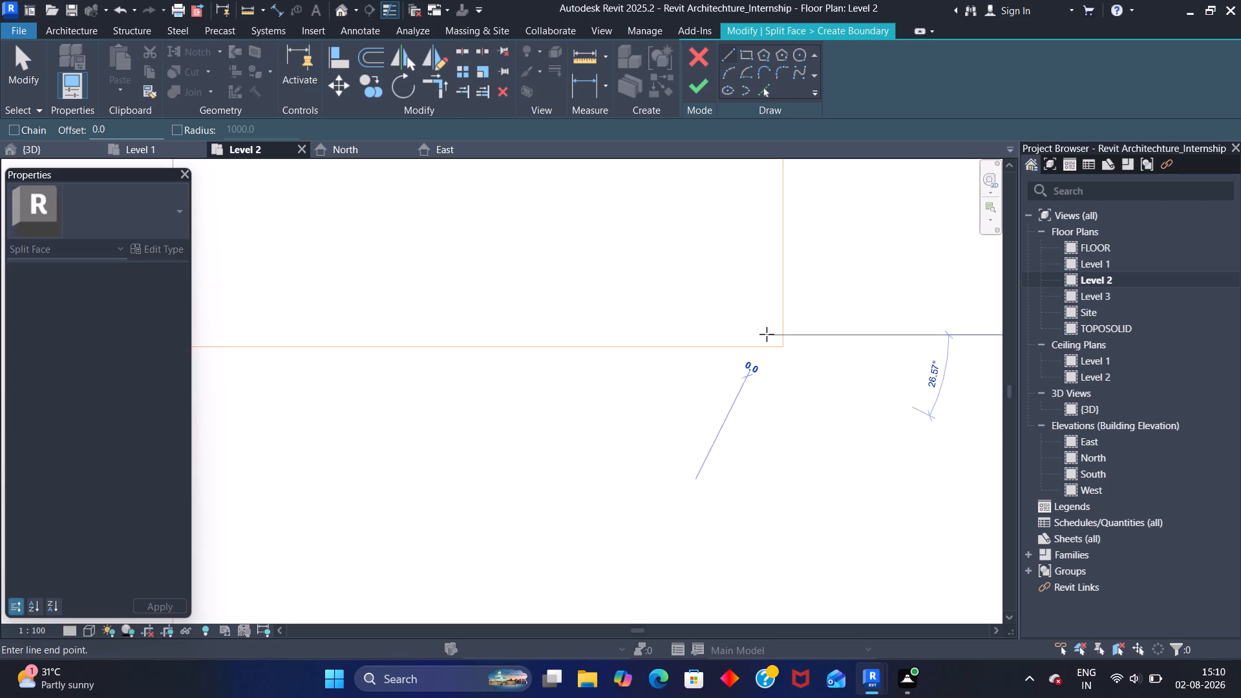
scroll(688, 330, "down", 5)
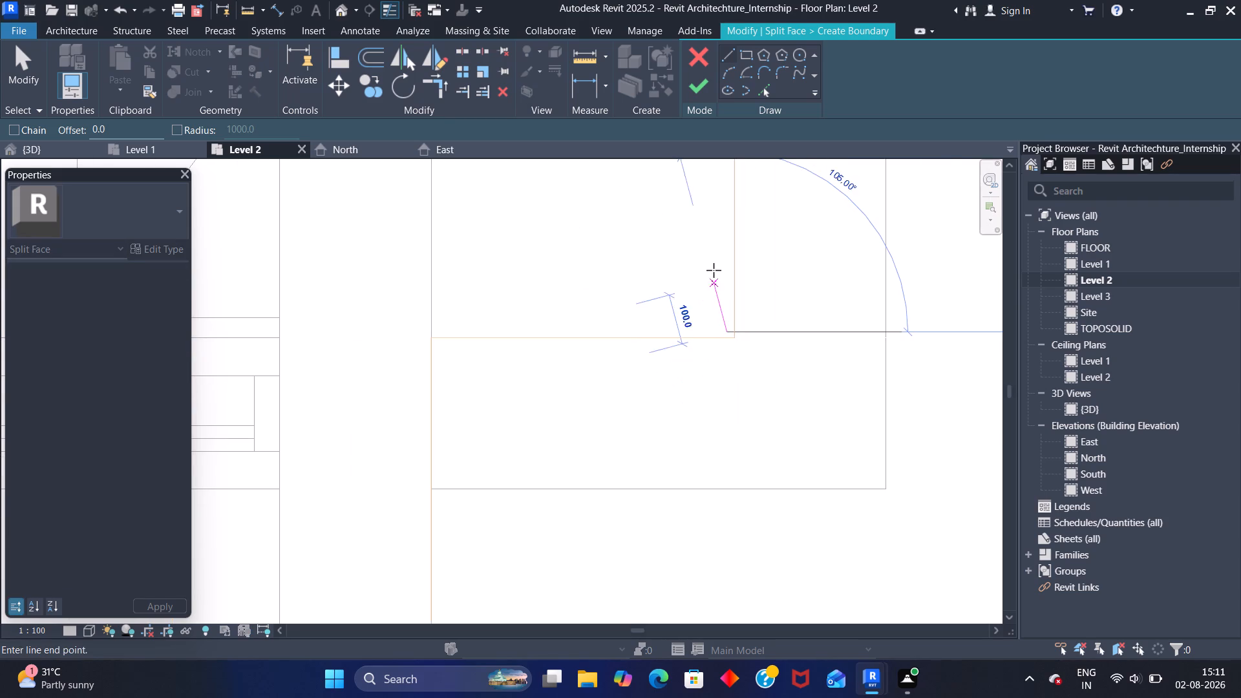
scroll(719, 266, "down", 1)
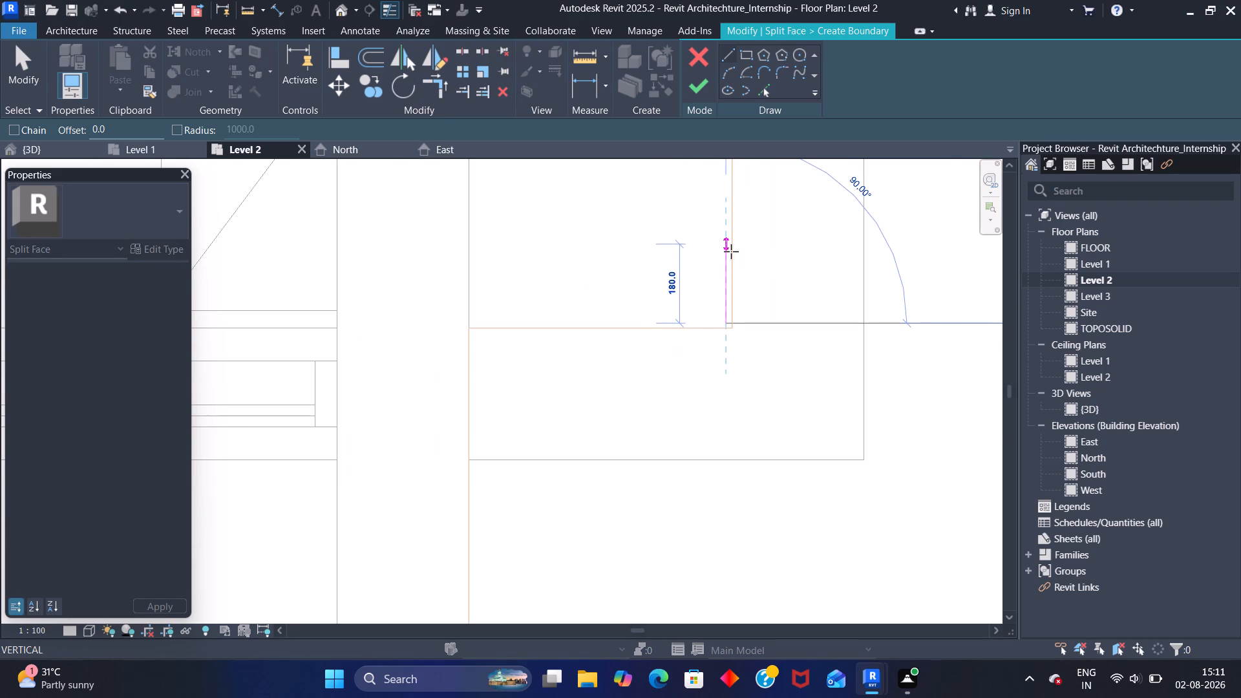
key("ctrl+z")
Draw the east boundary line from the step line's east end down to just inside the floor's outer southeast corner.
scroll(714, 253, "down", 4)
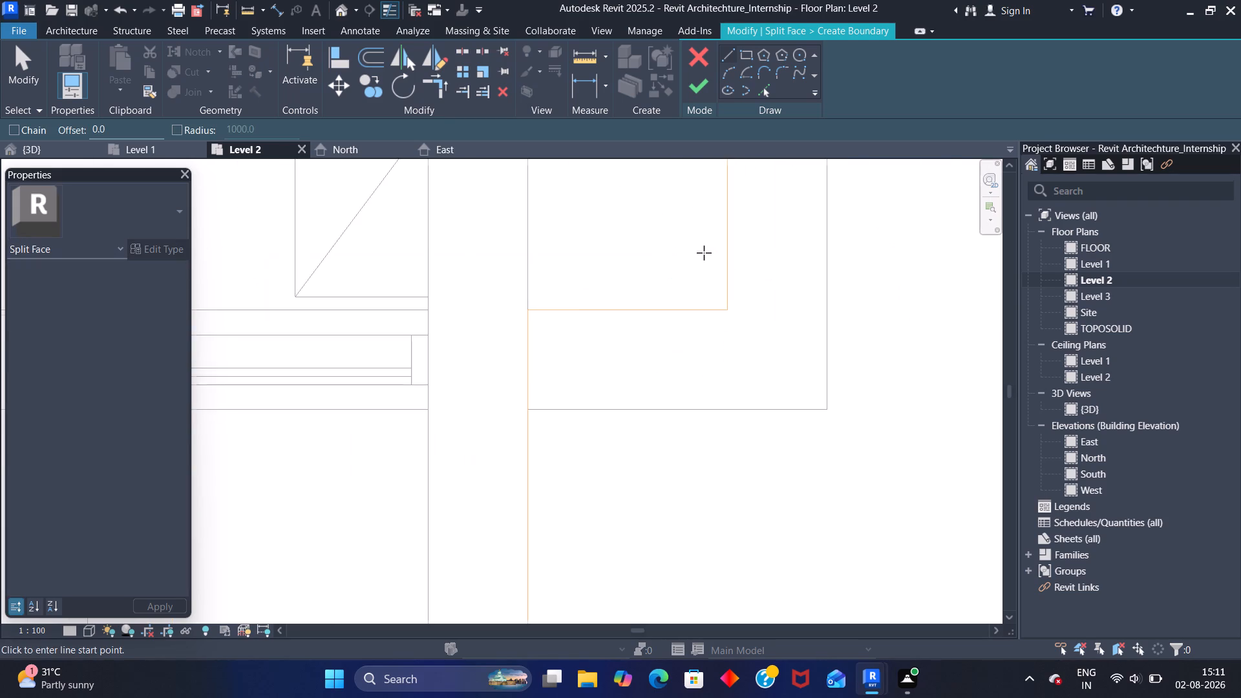
scroll(704, 253, "down", 19)
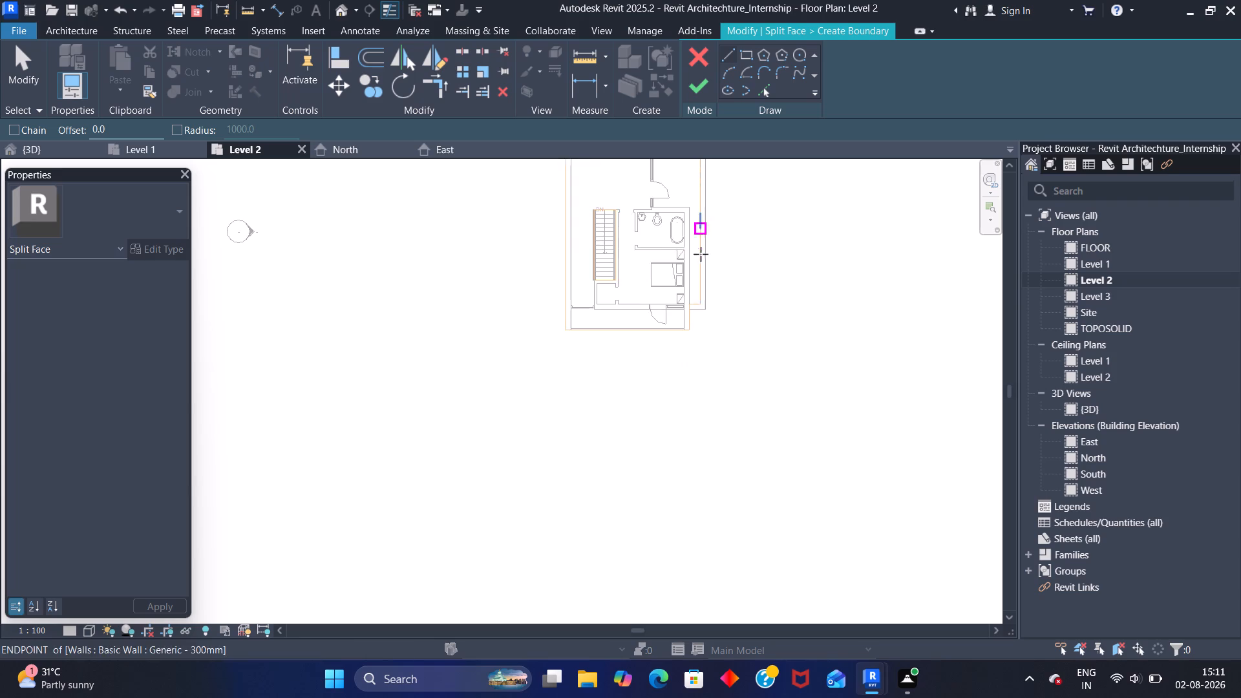
scroll(701, 254, "down", 3)
middle_click_drag(695, 196, 656, 273)
scroll(667, 248, "up", 5)
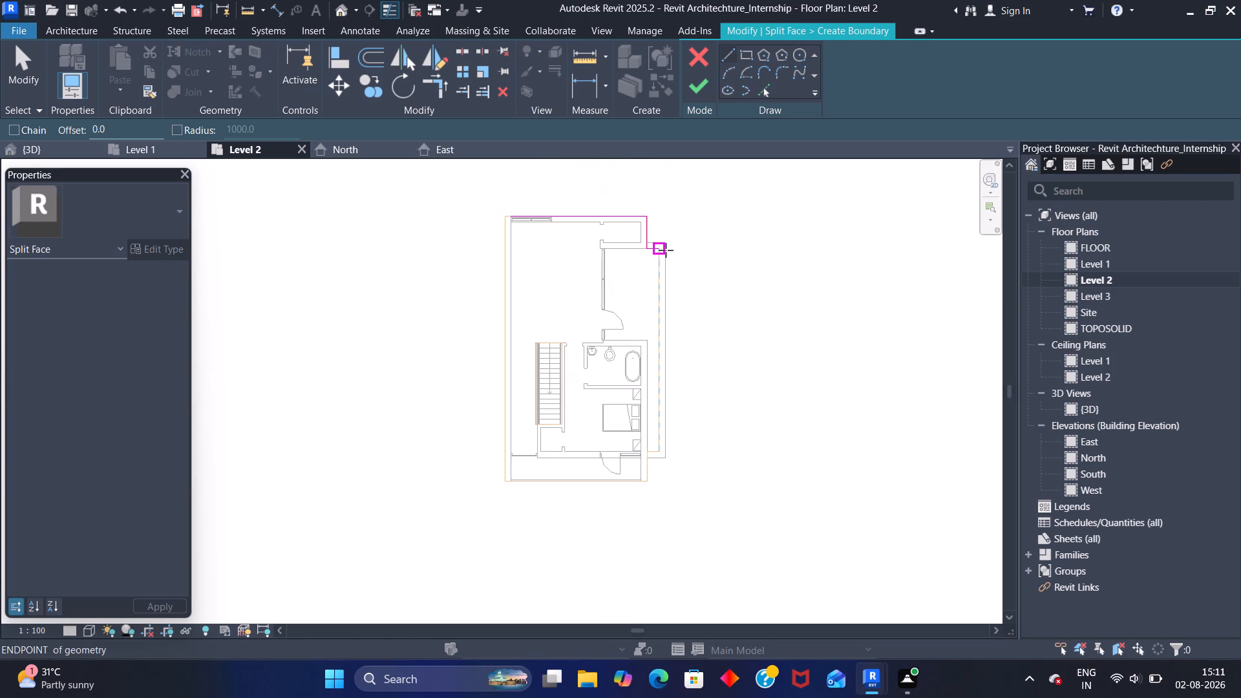
scroll(666, 250, "up", 19)
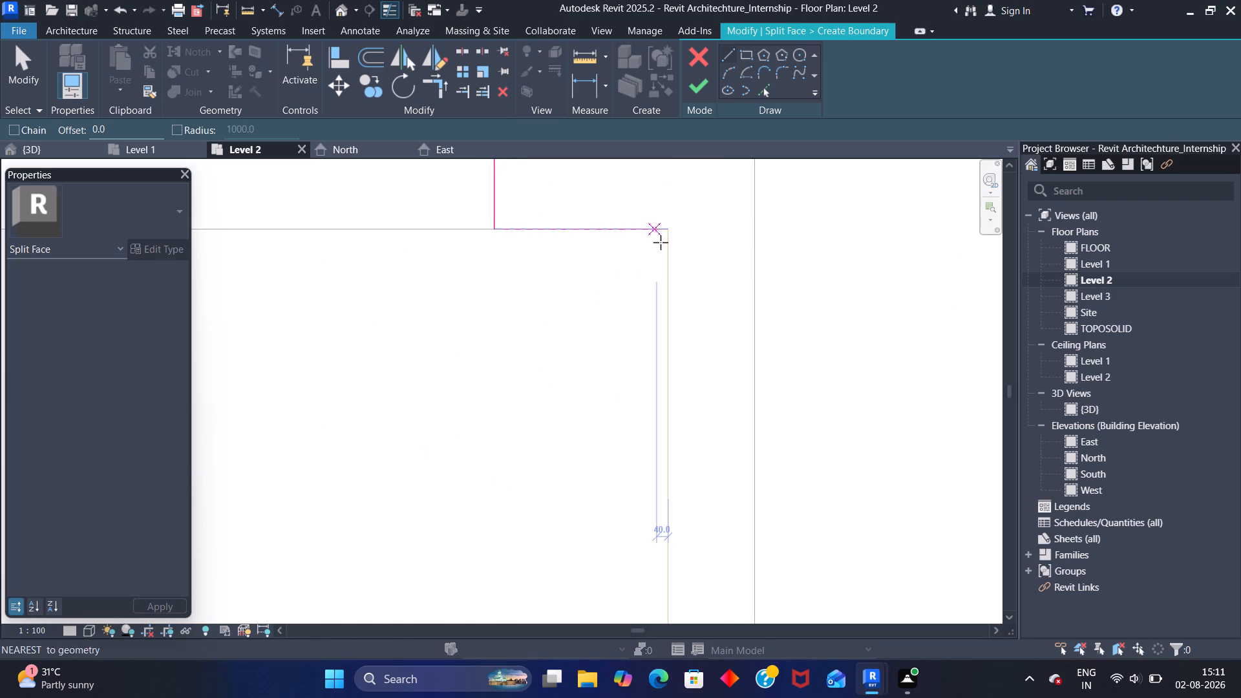
scroll(661, 242, "up", 13)
scroll(673, 185, "up", 11)
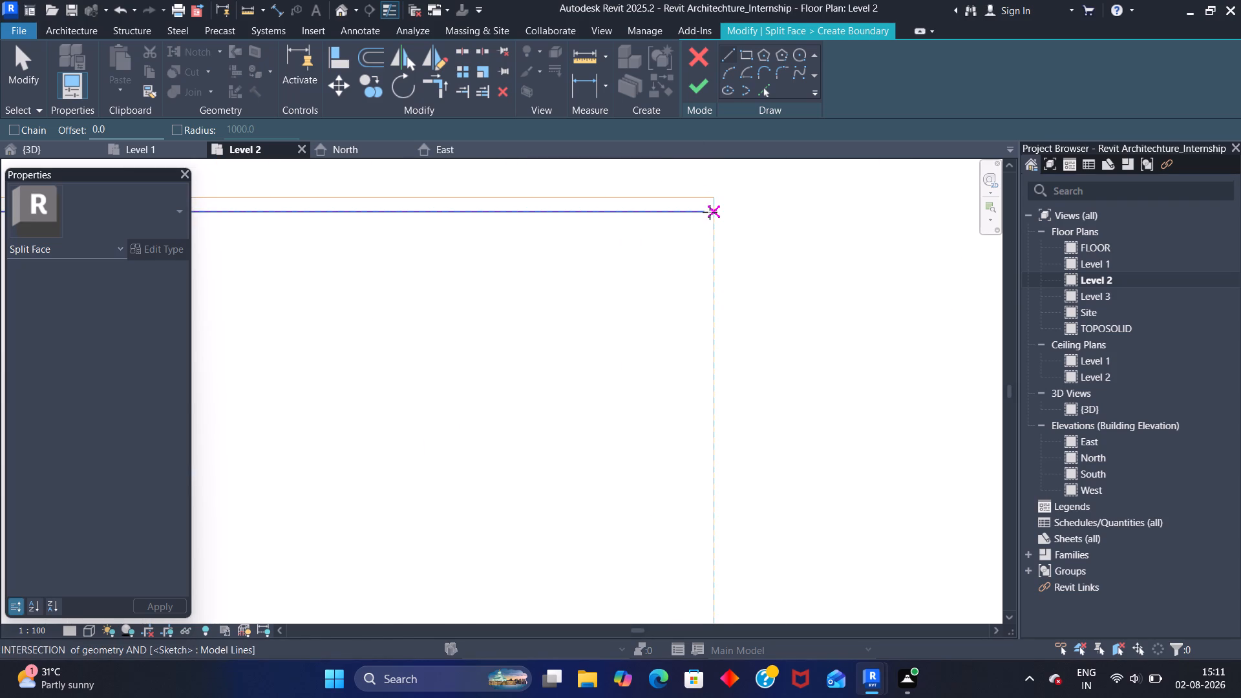
left_click(705, 210)
scroll(690, 229, "down", 13)
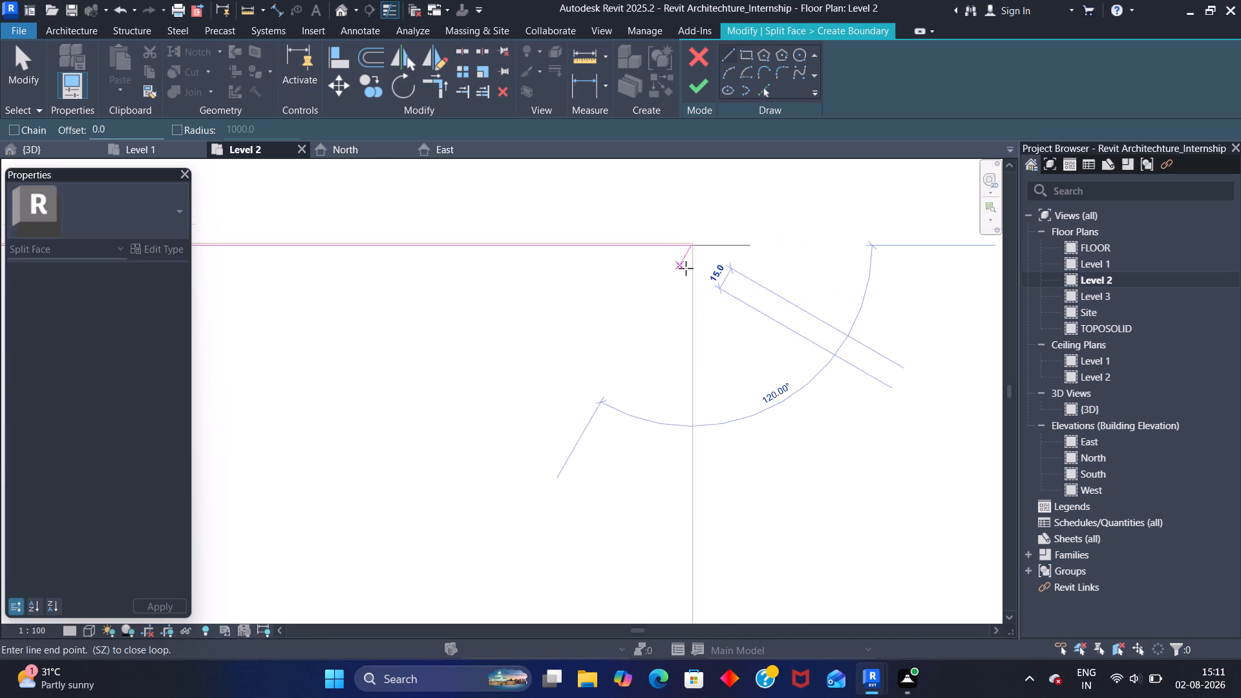
scroll(686, 268, "down", 20)
scroll(686, 268, "down", 11)
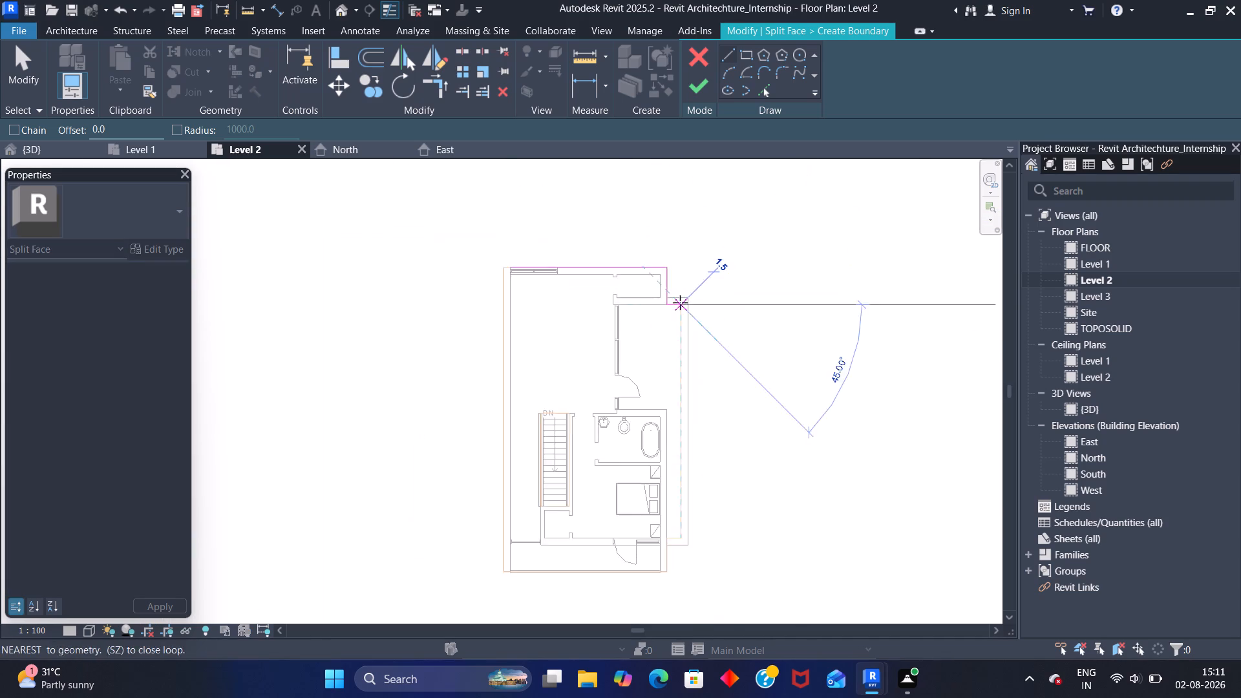
scroll(680, 302, "down", 9)
scroll(676, 340, "up", 8)
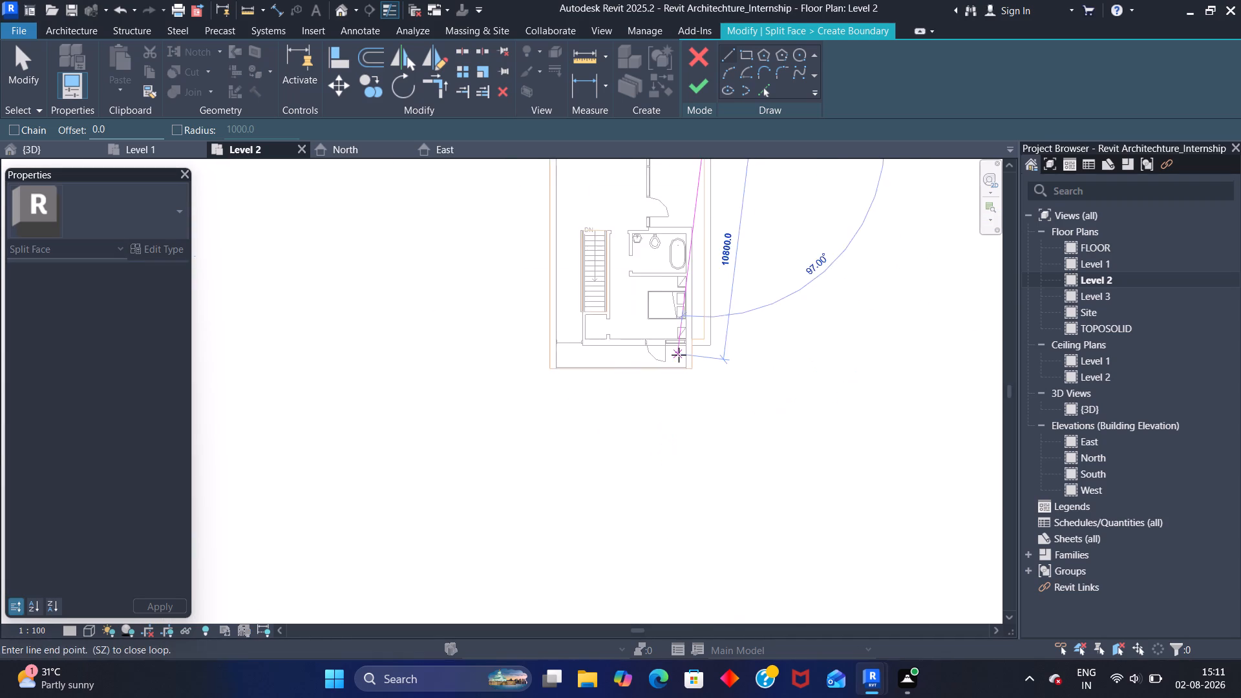
scroll(679, 355, "up", 16)
scroll(784, 290, "up", 7)
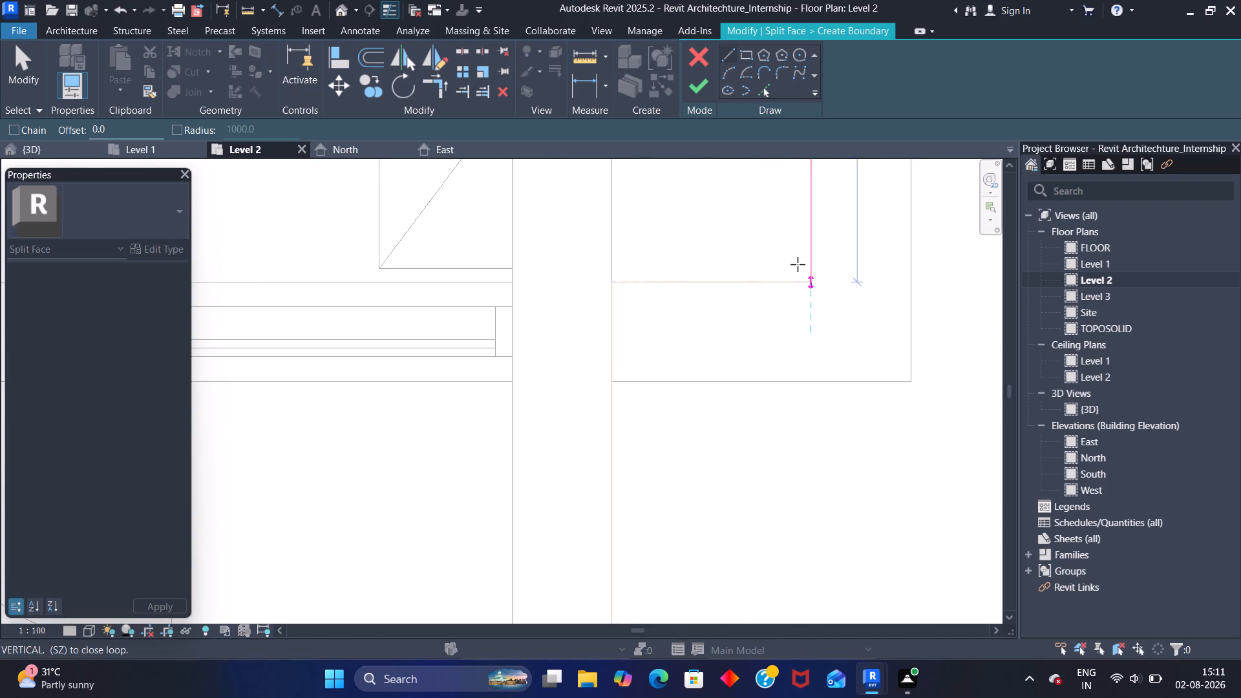
scroll(798, 264, "up", 15)
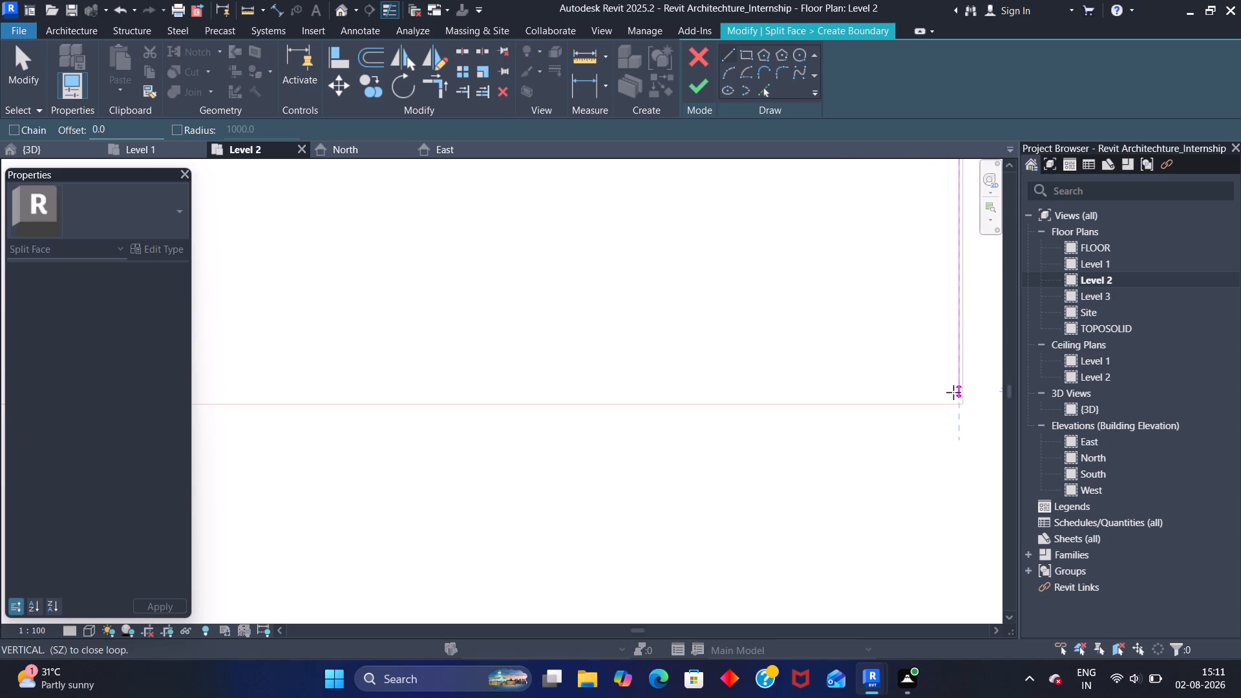
left_click(958, 399)
Draw a horizontal boundary line westward from the east line's lower end to just past the floor's inner corner.
left_click(957, 399)
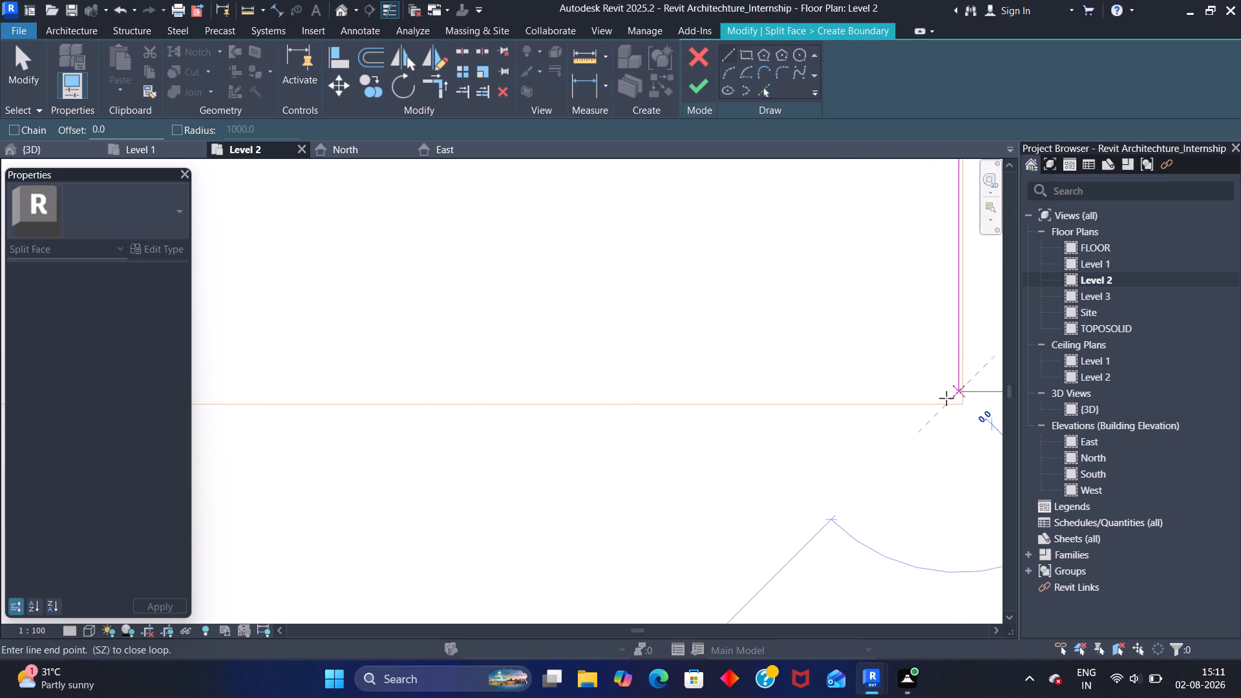
scroll(769, 385, "down", 17)
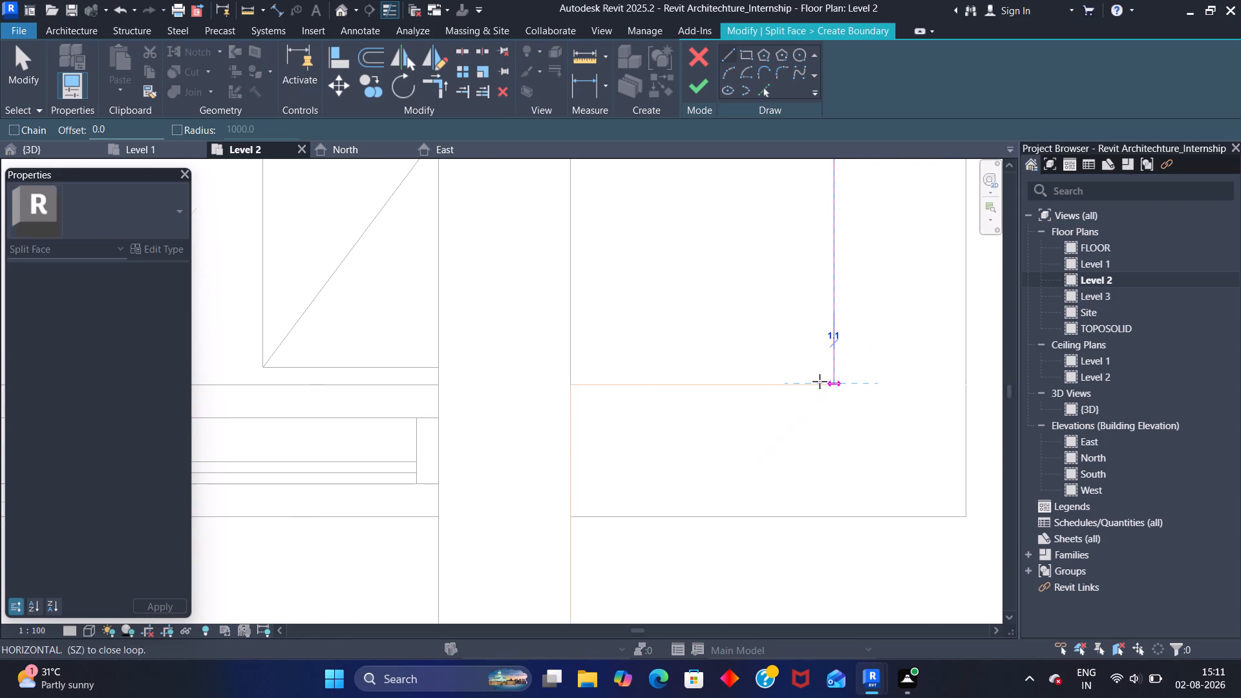
scroll(624, 375, "up", 7)
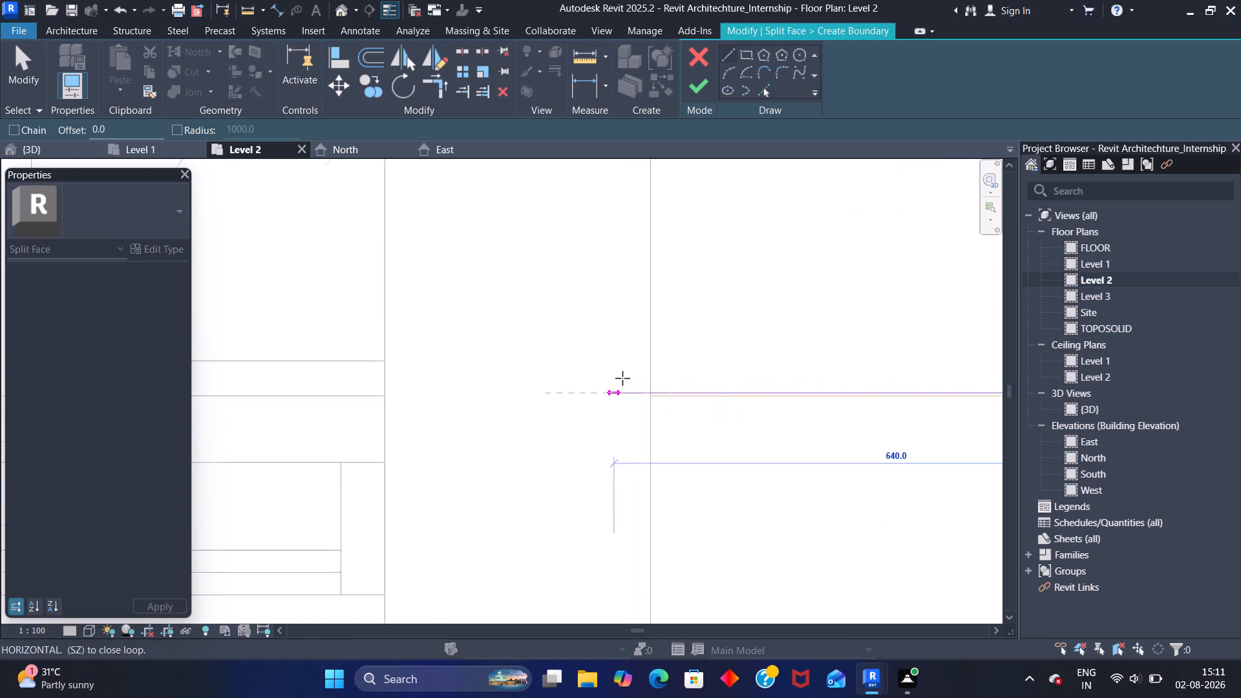
scroll(622, 378, "up", 9)
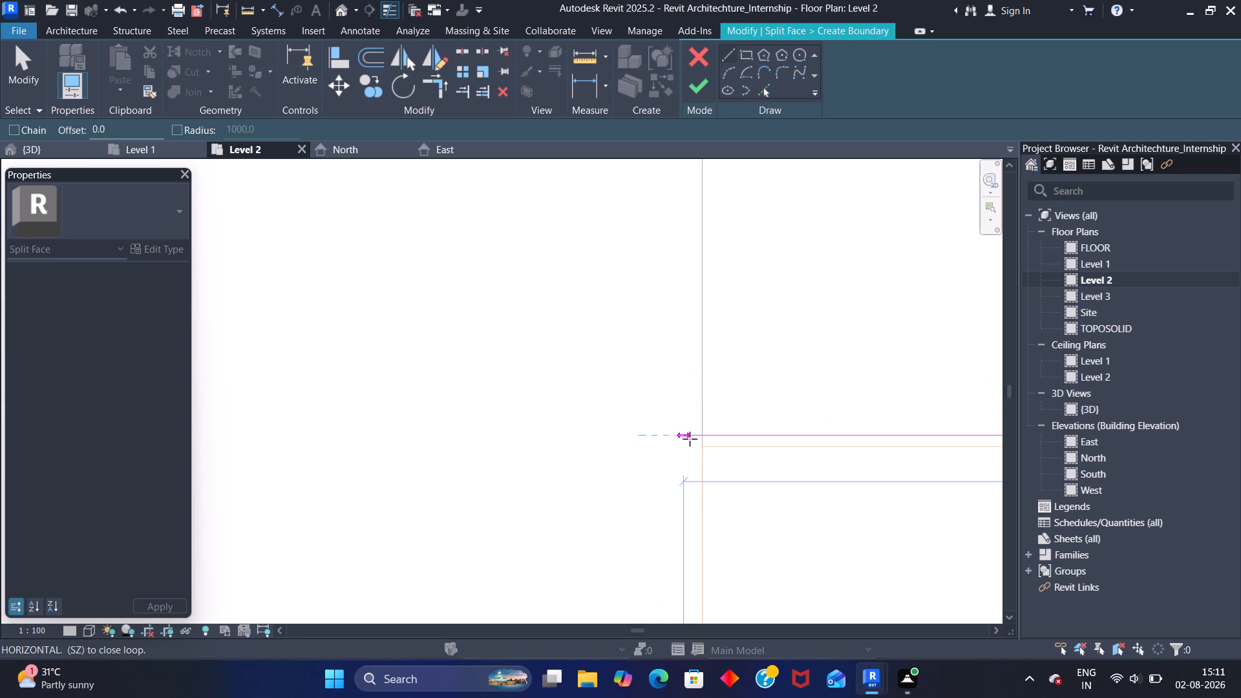
left_click(692, 438)
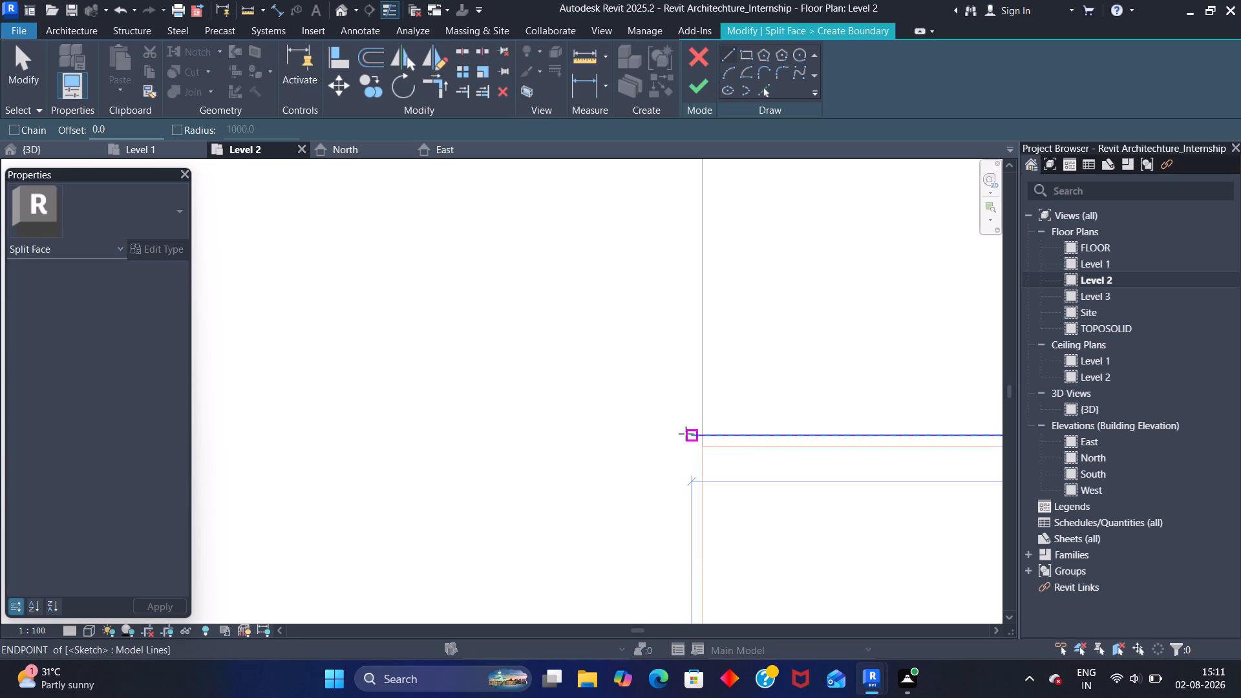
Draw a vertical boundary line about 1450 mm long southward from that line's west end, stopping just inside the floor's south edge.
left_click(691, 439)
scroll(690, 438, "down", 12)
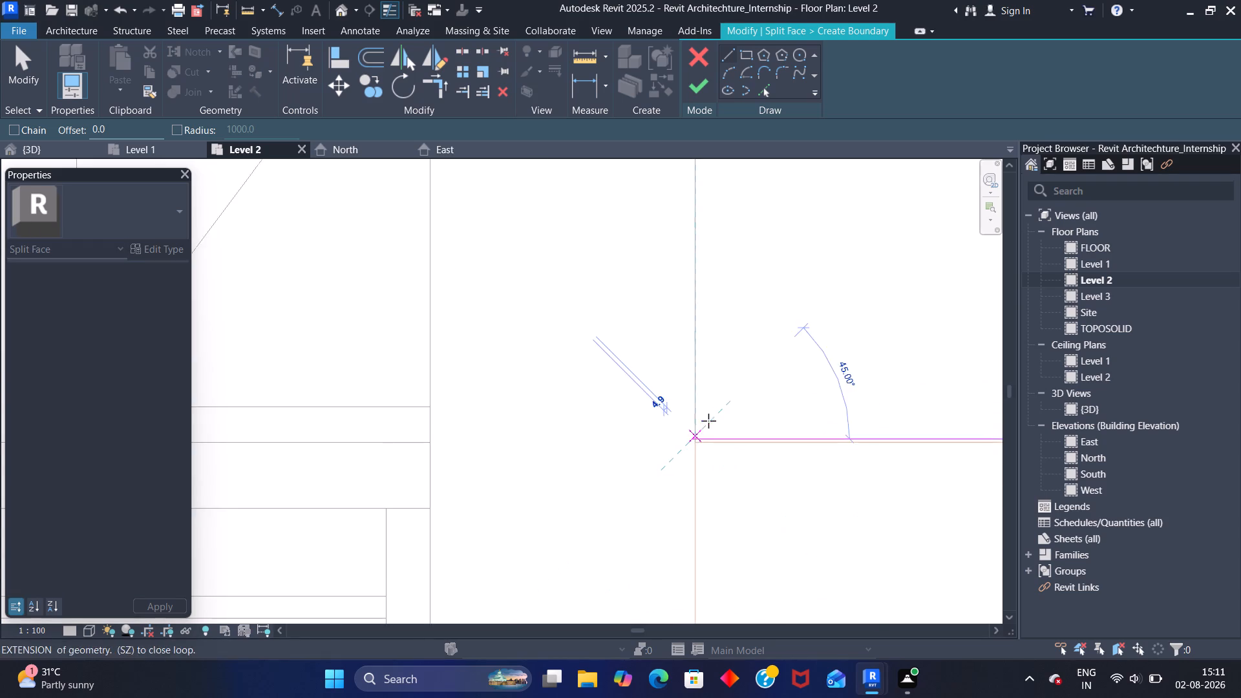
scroll(708, 421, "down", 20)
scroll(690, 415, "up", 6)
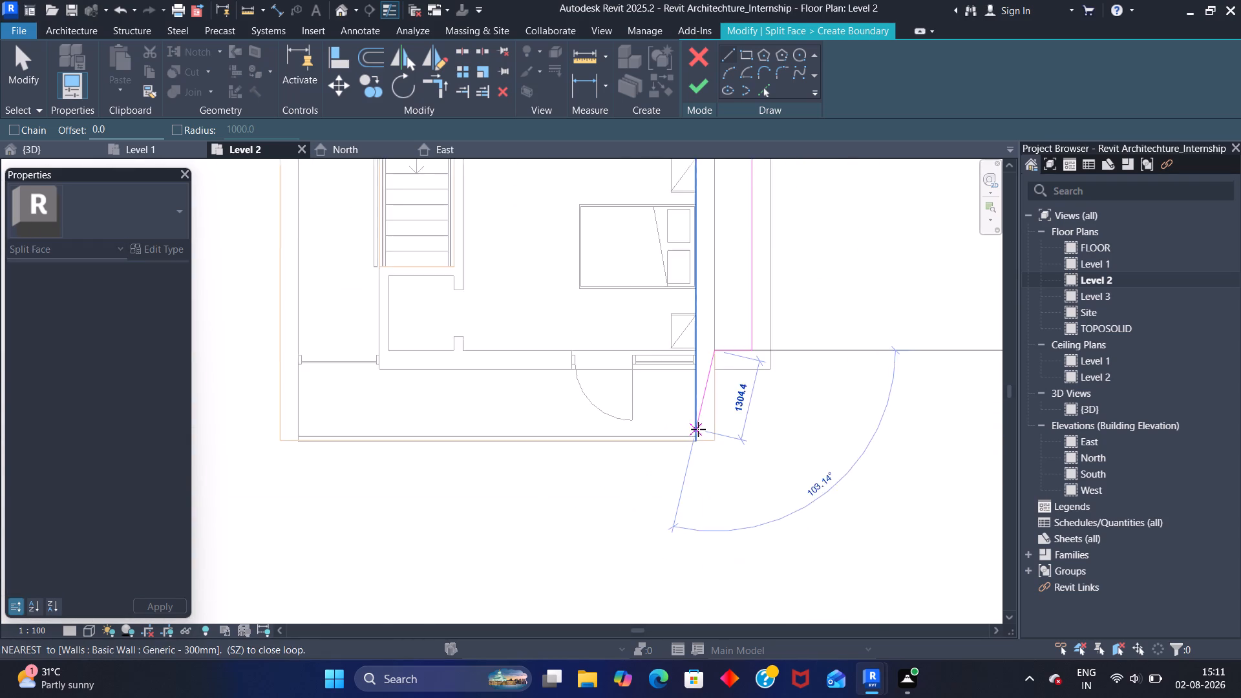
scroll(698, 429, "up", 20)
scroll(698, 429, "up", 4)
scroll(789, 508, "up", 3)
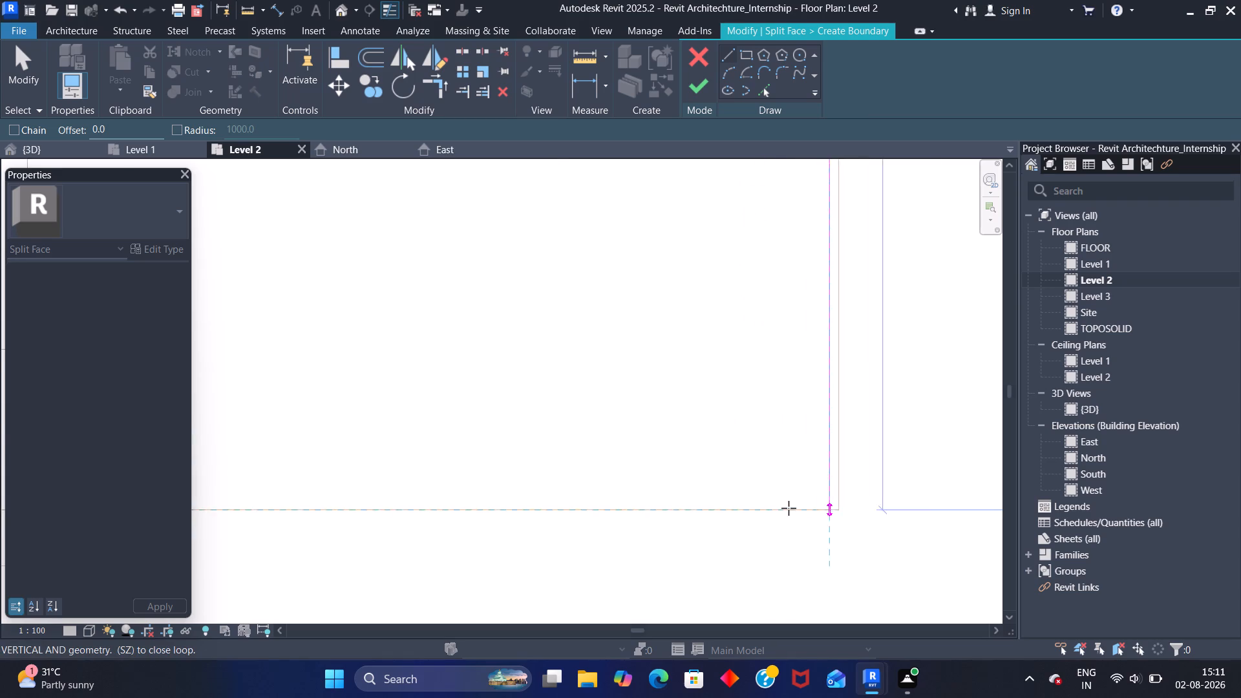
scroll(789, 508, "up", 1)
left_click(850, 501)
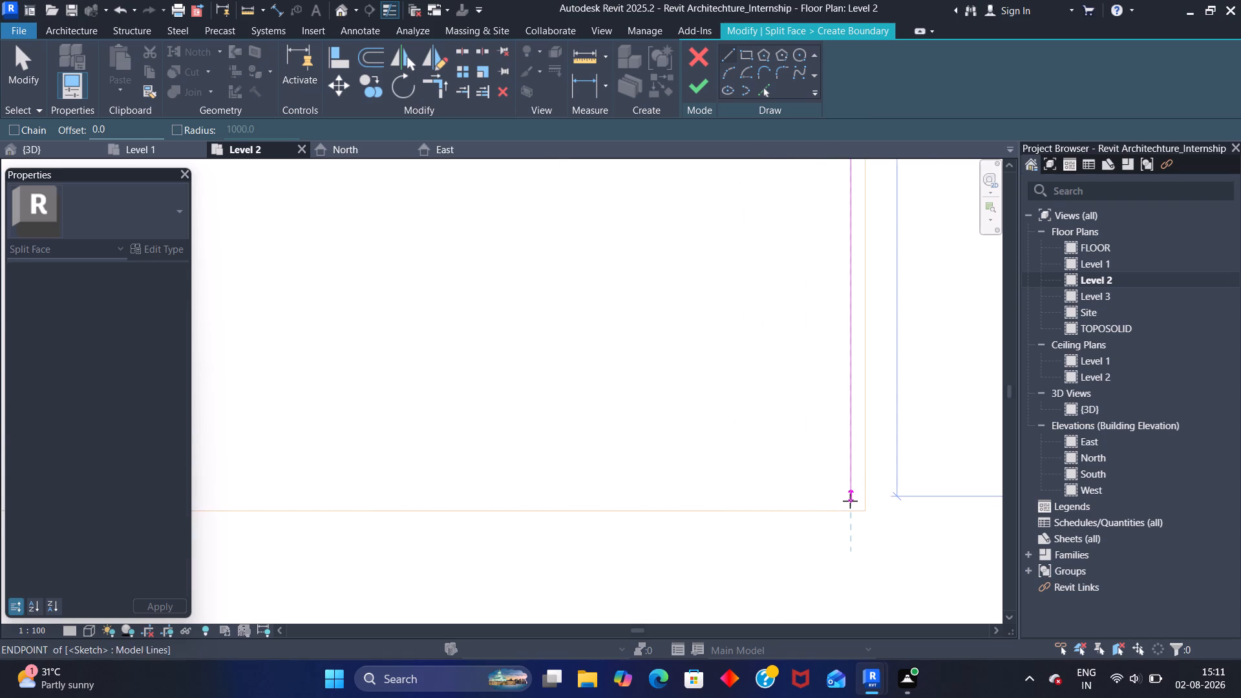
Examine the floor's southwest corner, where the outer wall face, railing and floor edges meet.
scroll(701, 466, "down", 18)
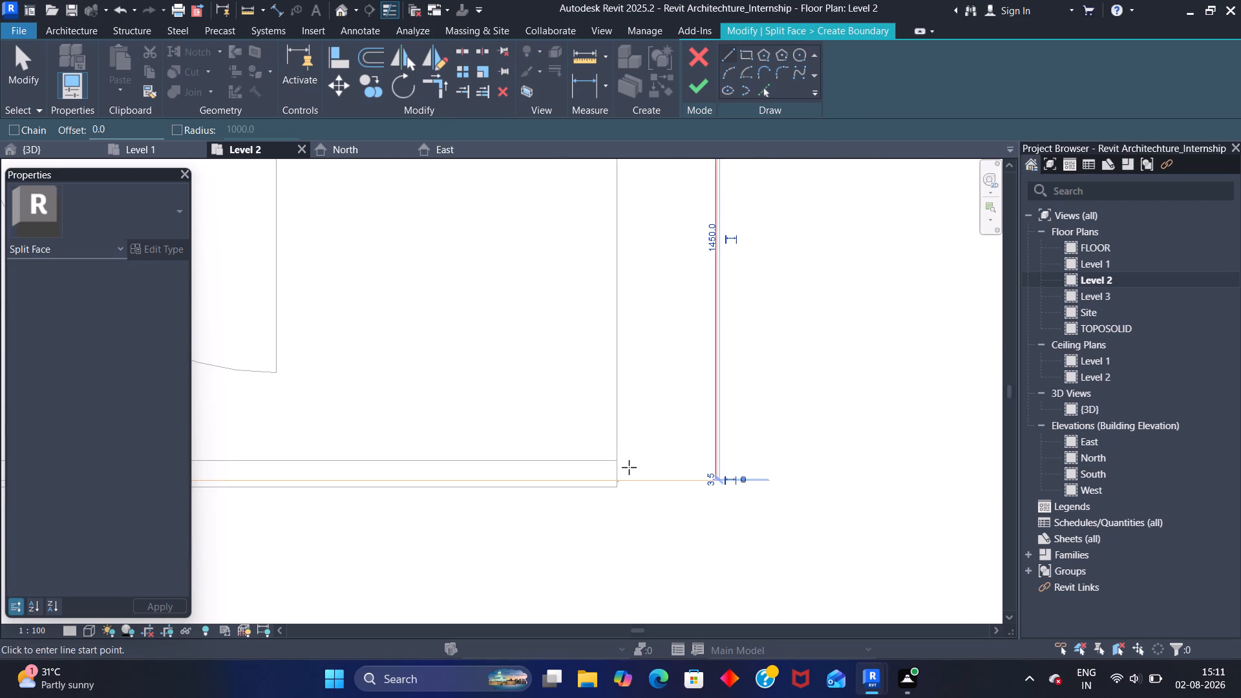
scroll(578, 451, "down", 16)
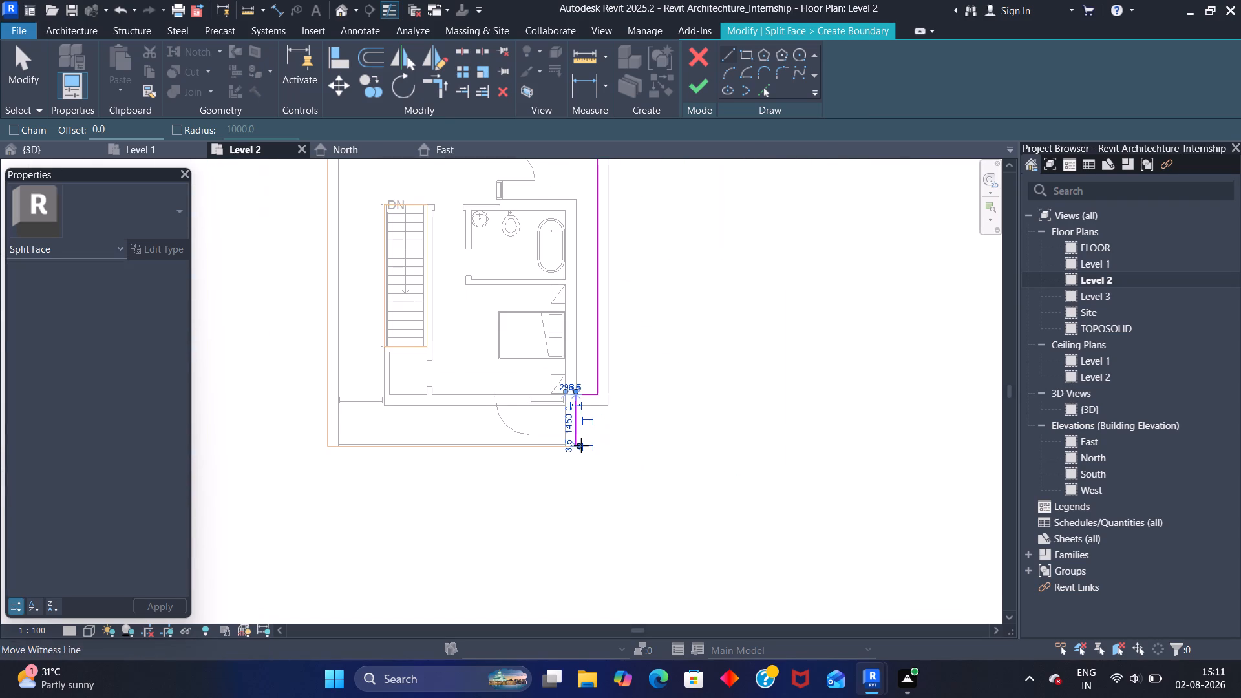
middle_click_drag(447, 423, 639, 465)
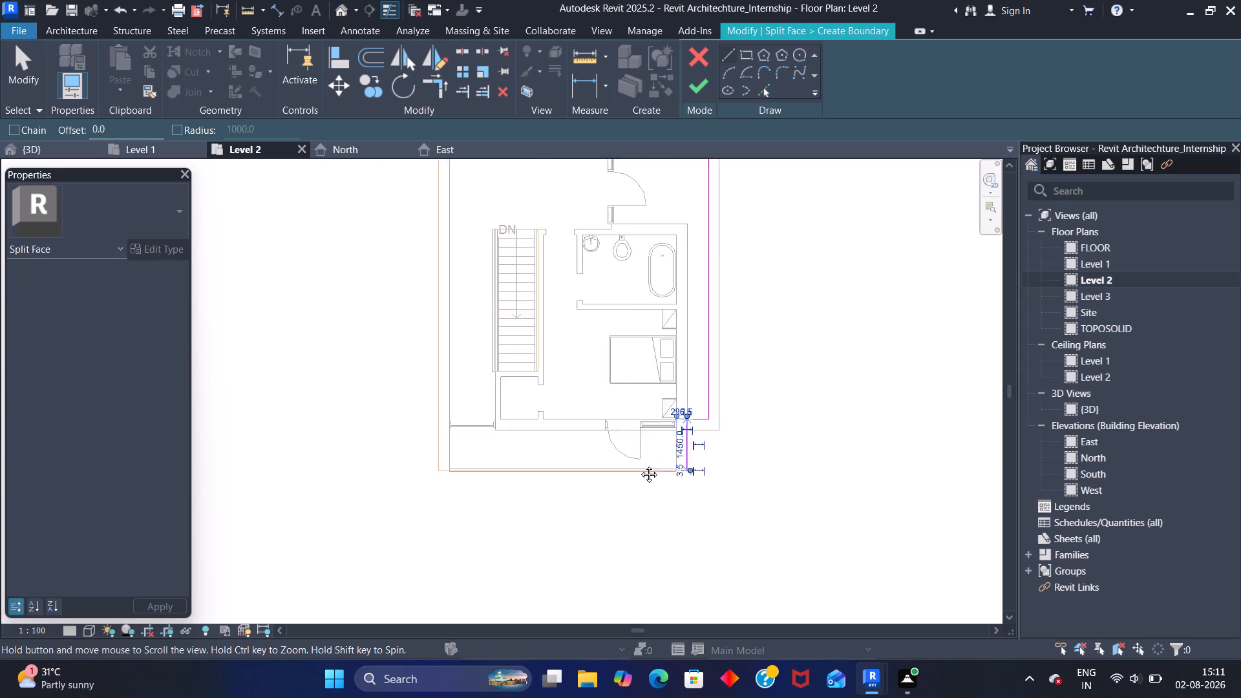
middle_click_drag(639, 465, 755, 479)
scroll(652, 478, "up", 11)
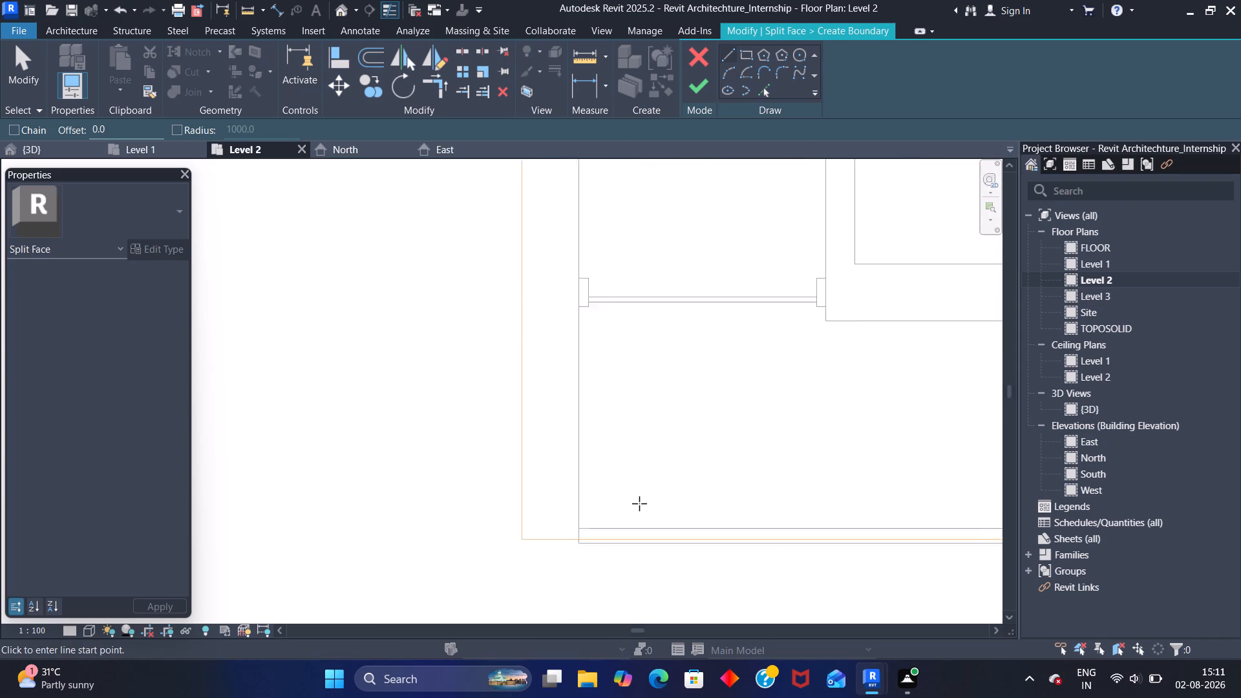
scroll(639, 503, "up", 3)
middle_click_drag(600, 505, 637, 441)
scroll(608, 443, "up", 5)
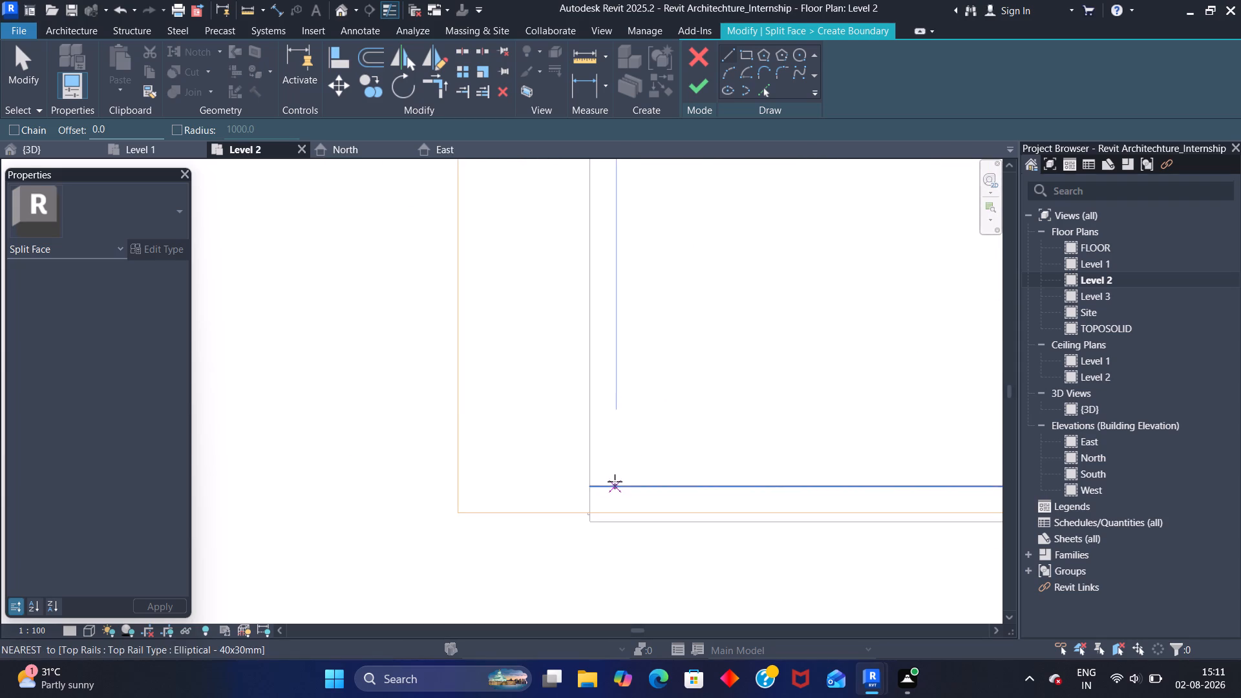
scroll(615, 481, "up", 6)
scroll(561, 485, "up", 4)
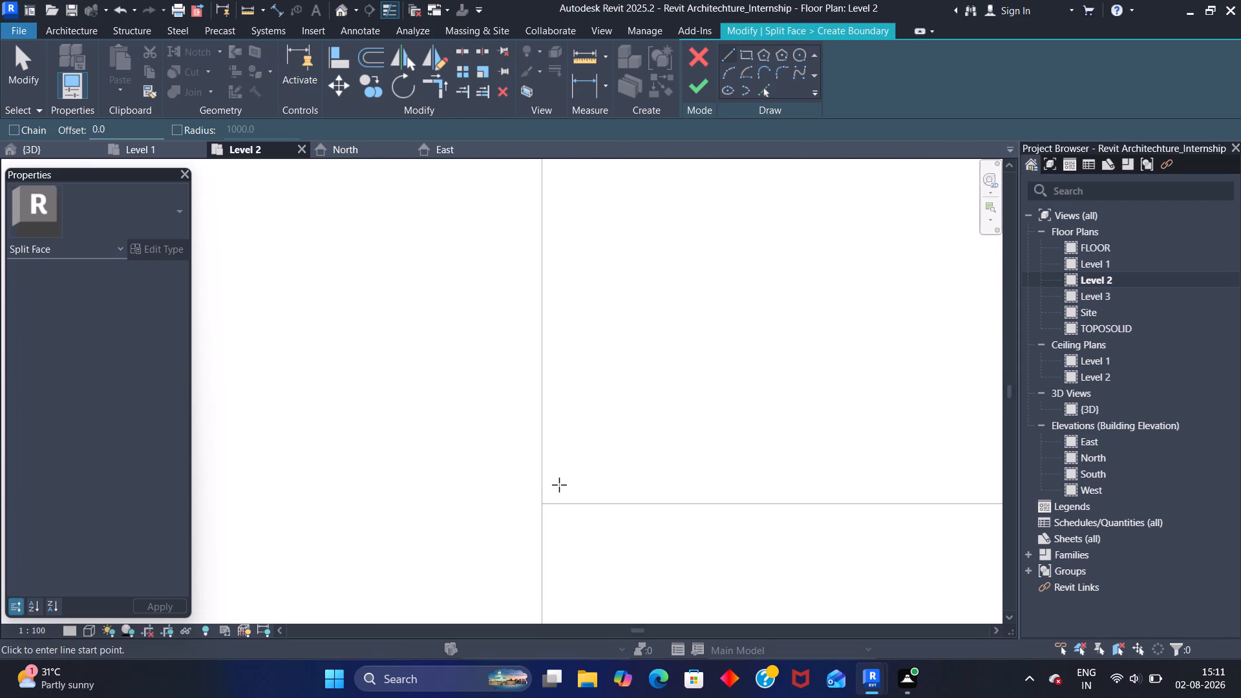
scroll(653, 452, "down", 4)
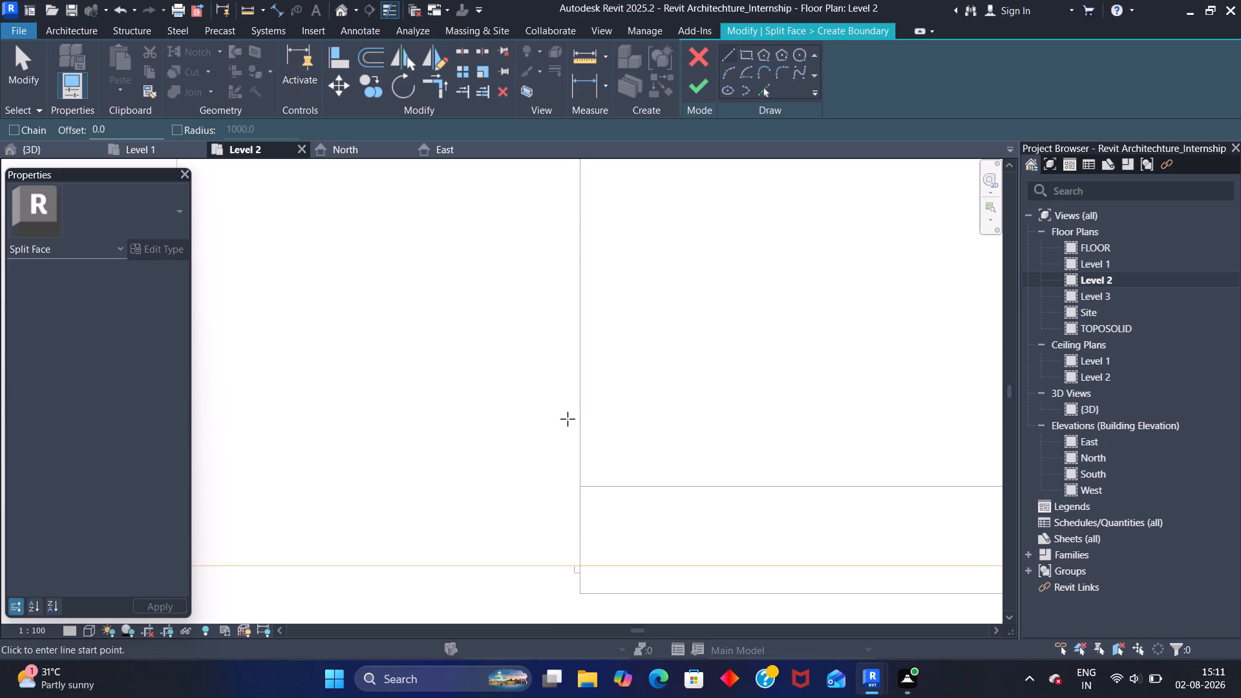
scroll(567, 419, "down", 8)
scroll(719, 435, "down", 1)
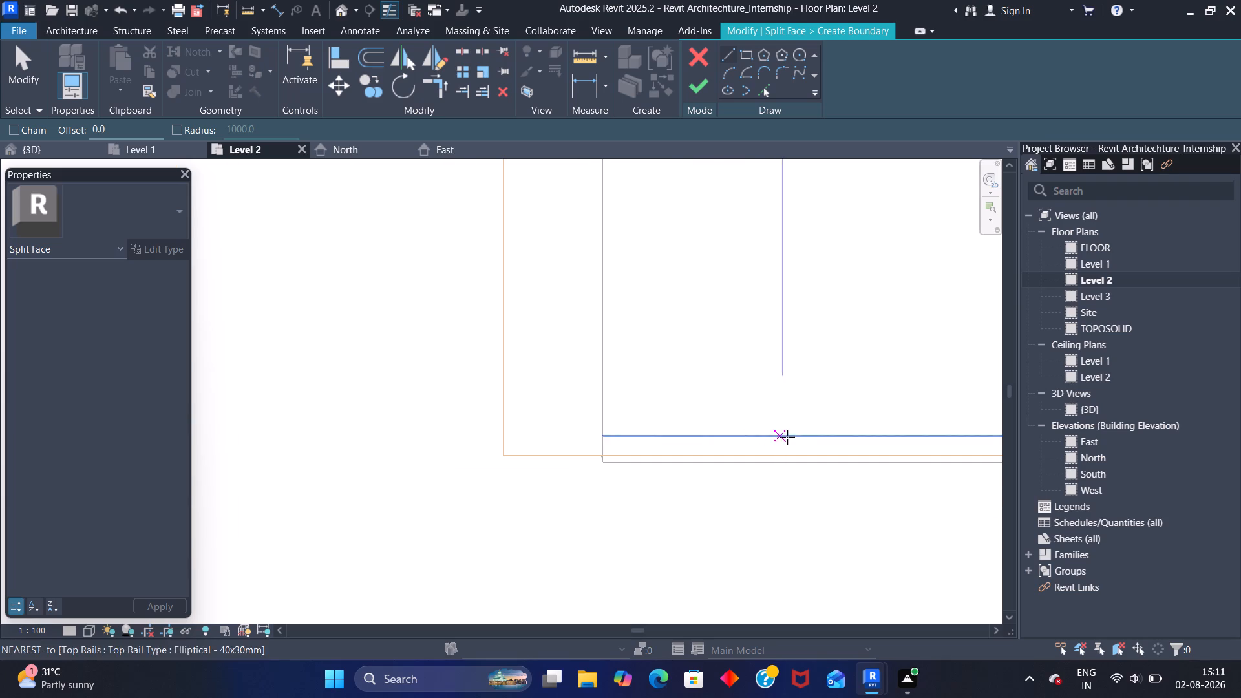
scroll(787, 436, "down", 10)
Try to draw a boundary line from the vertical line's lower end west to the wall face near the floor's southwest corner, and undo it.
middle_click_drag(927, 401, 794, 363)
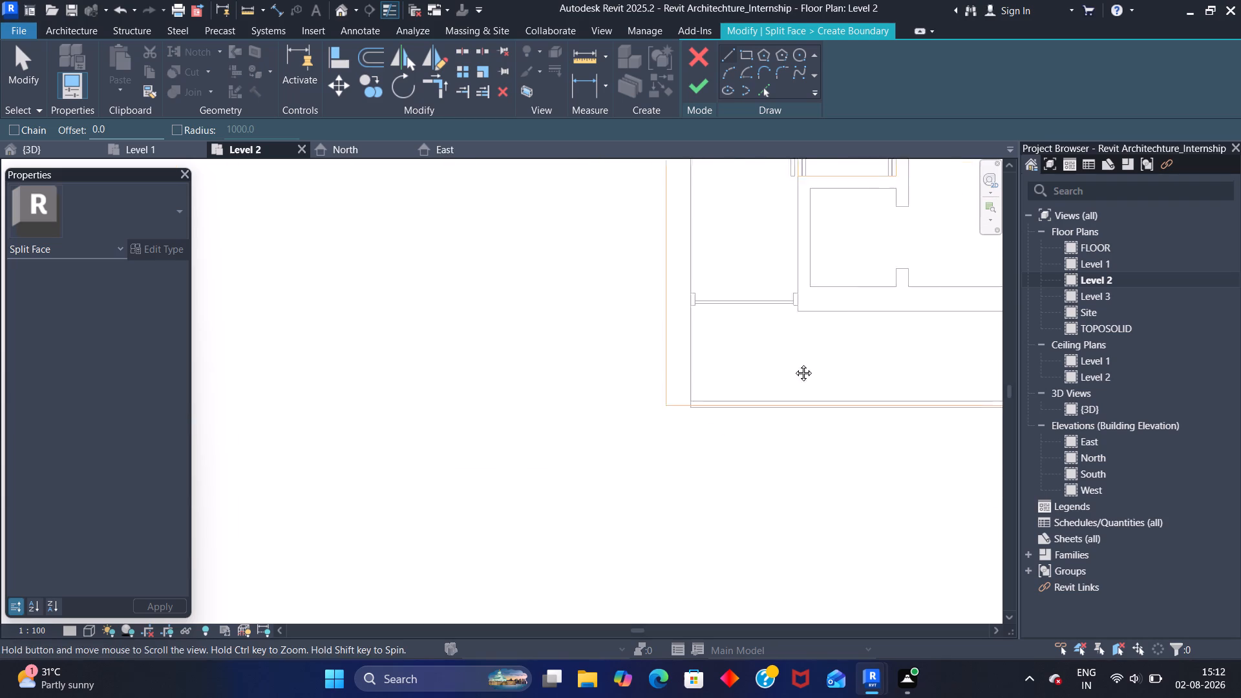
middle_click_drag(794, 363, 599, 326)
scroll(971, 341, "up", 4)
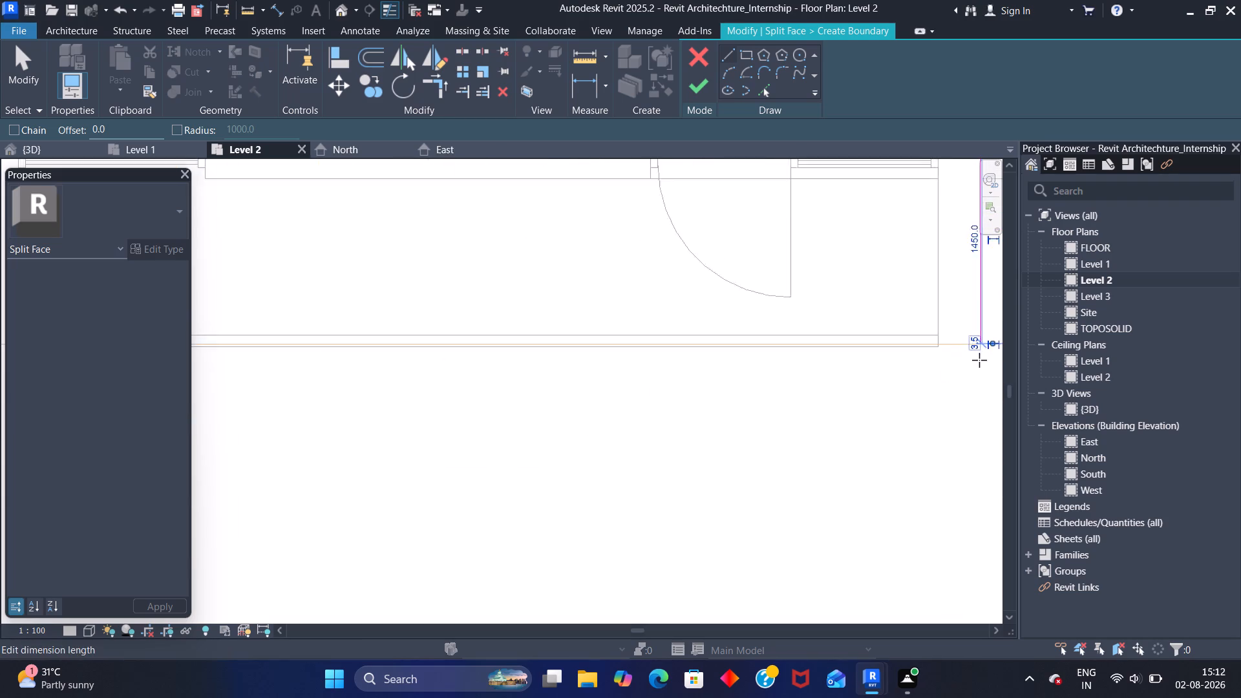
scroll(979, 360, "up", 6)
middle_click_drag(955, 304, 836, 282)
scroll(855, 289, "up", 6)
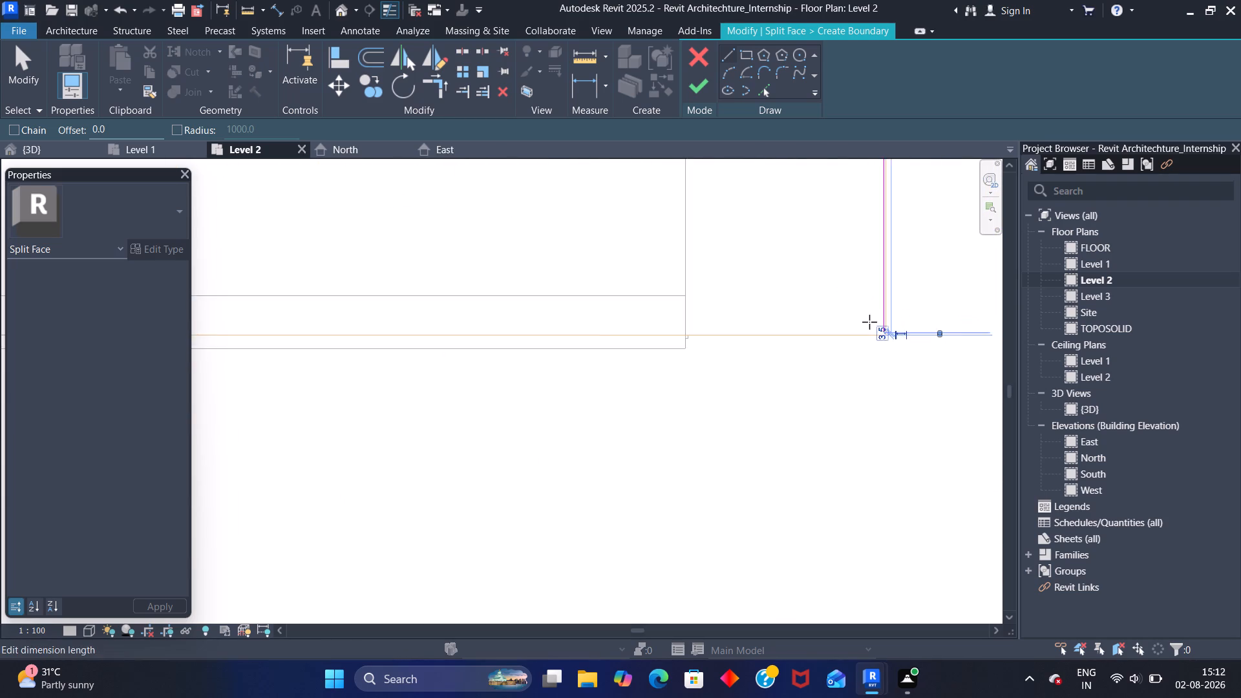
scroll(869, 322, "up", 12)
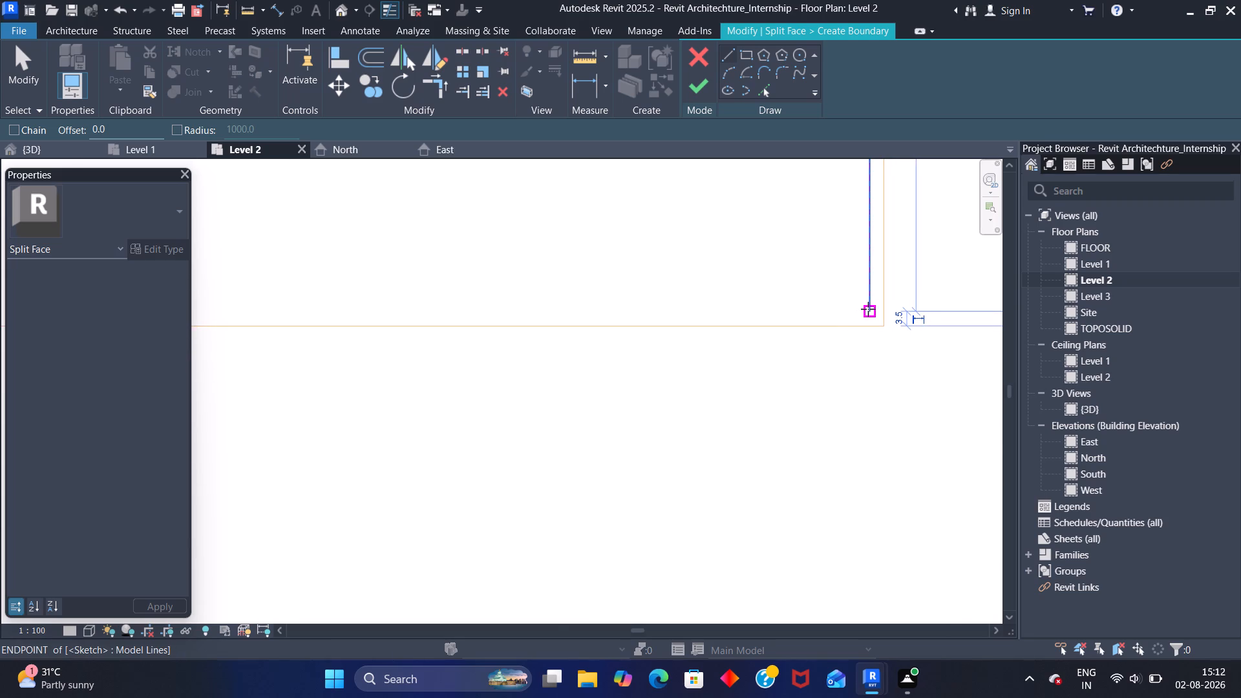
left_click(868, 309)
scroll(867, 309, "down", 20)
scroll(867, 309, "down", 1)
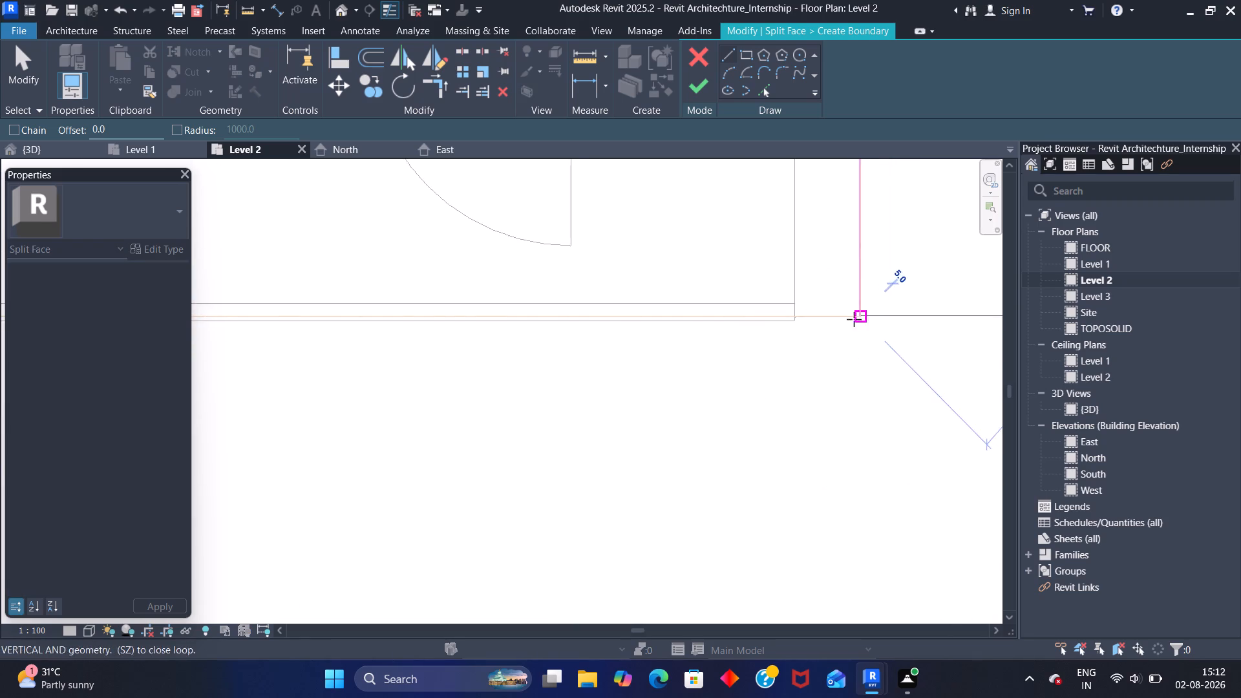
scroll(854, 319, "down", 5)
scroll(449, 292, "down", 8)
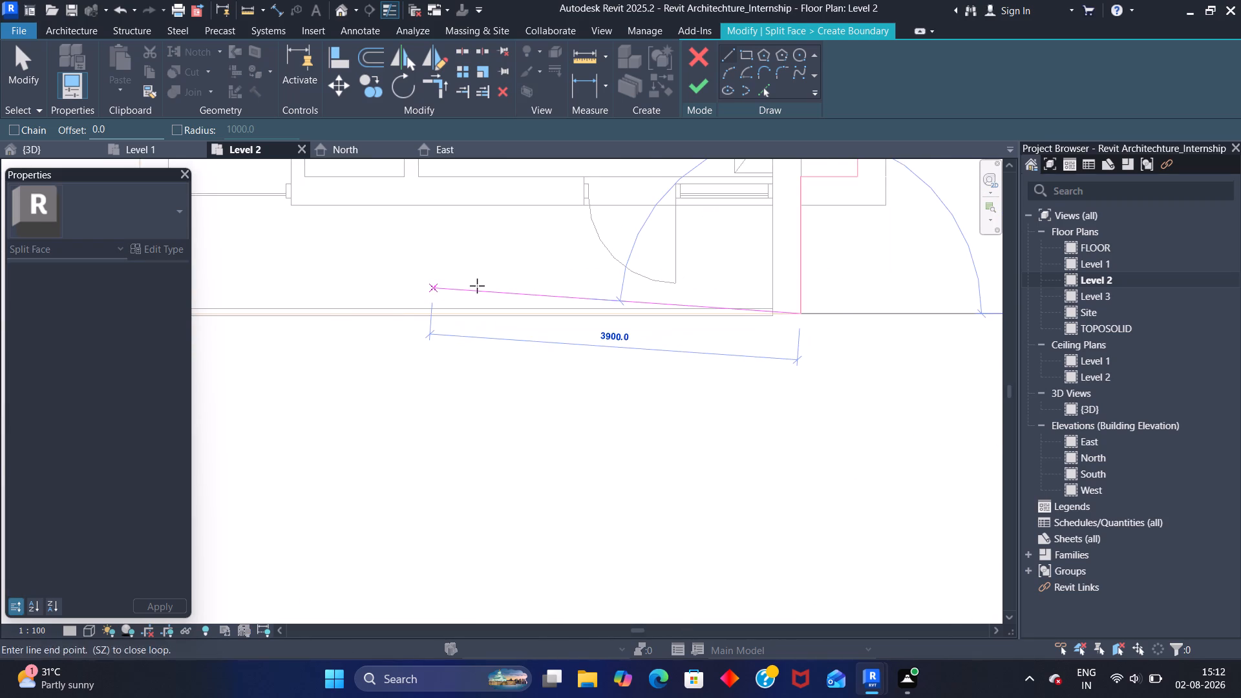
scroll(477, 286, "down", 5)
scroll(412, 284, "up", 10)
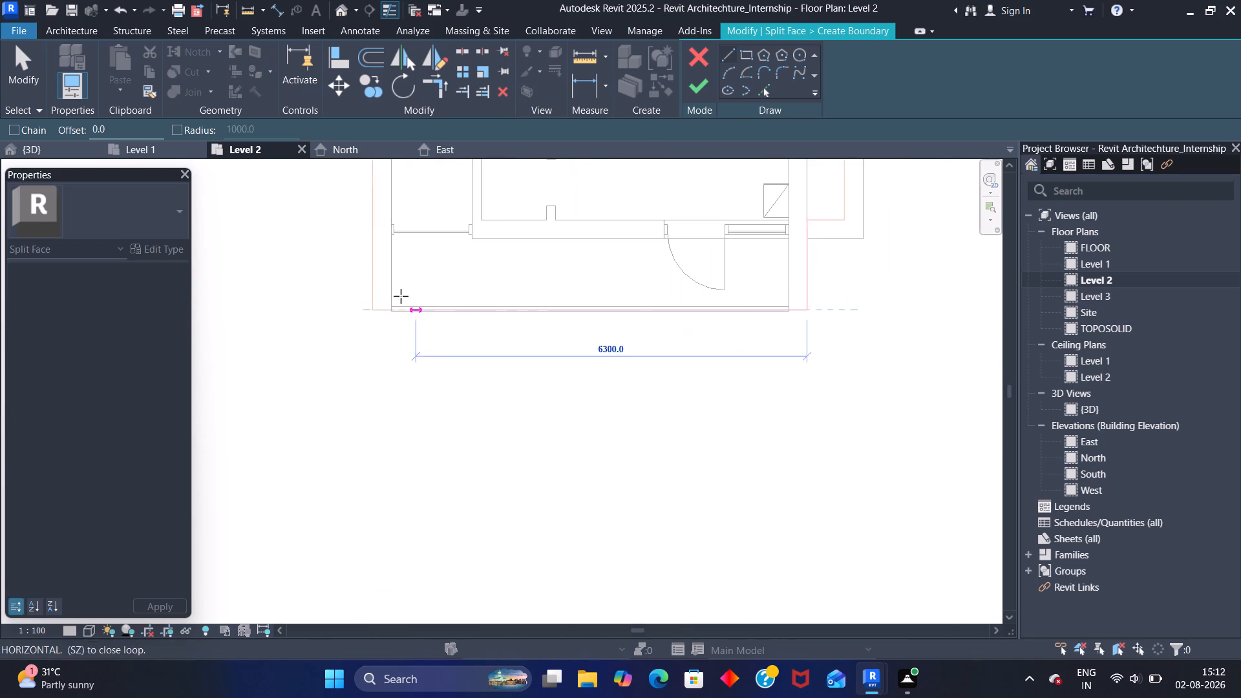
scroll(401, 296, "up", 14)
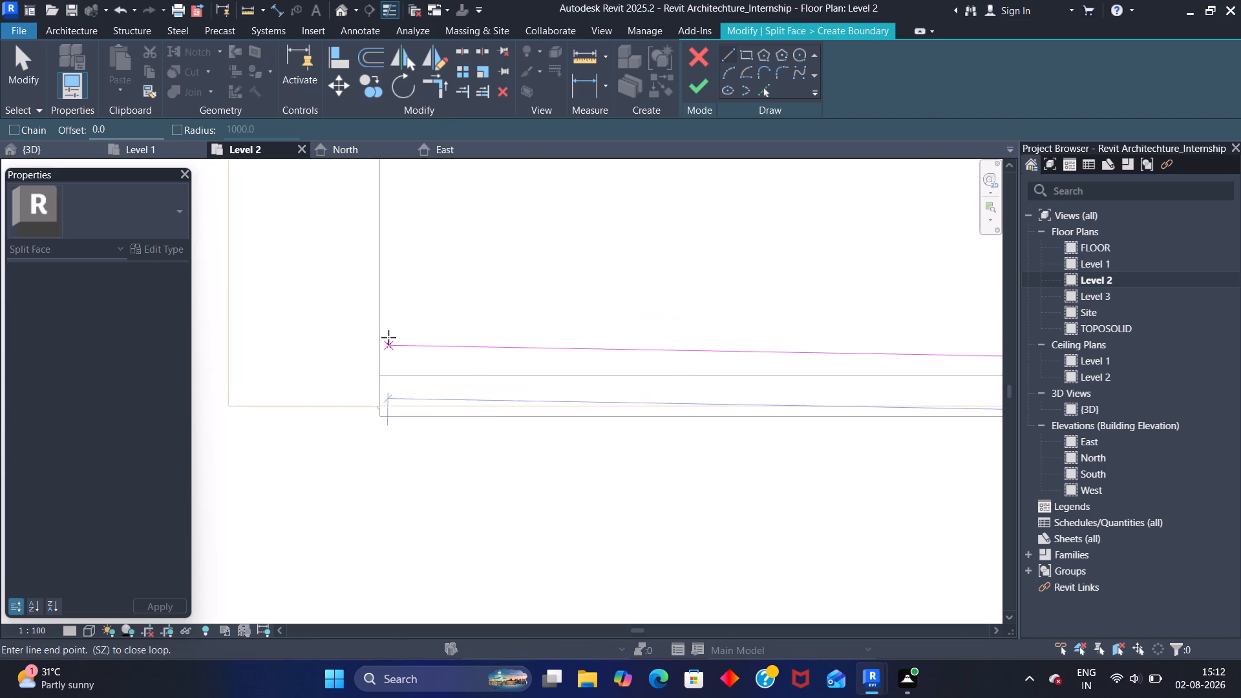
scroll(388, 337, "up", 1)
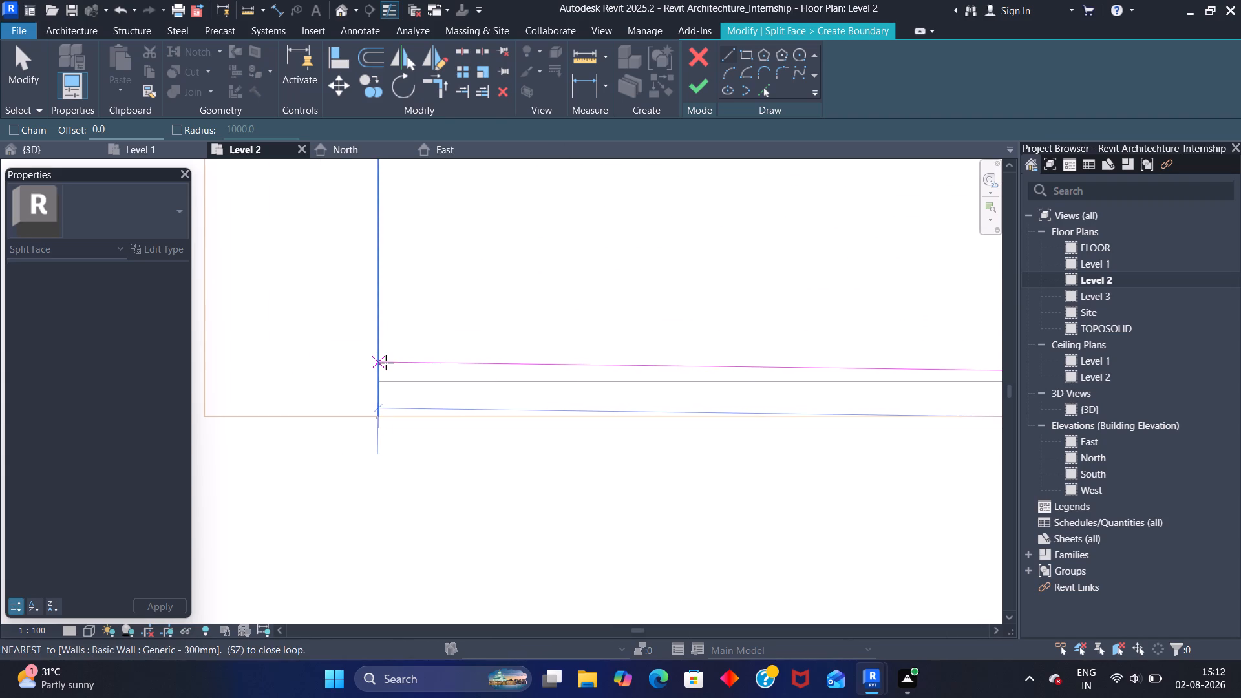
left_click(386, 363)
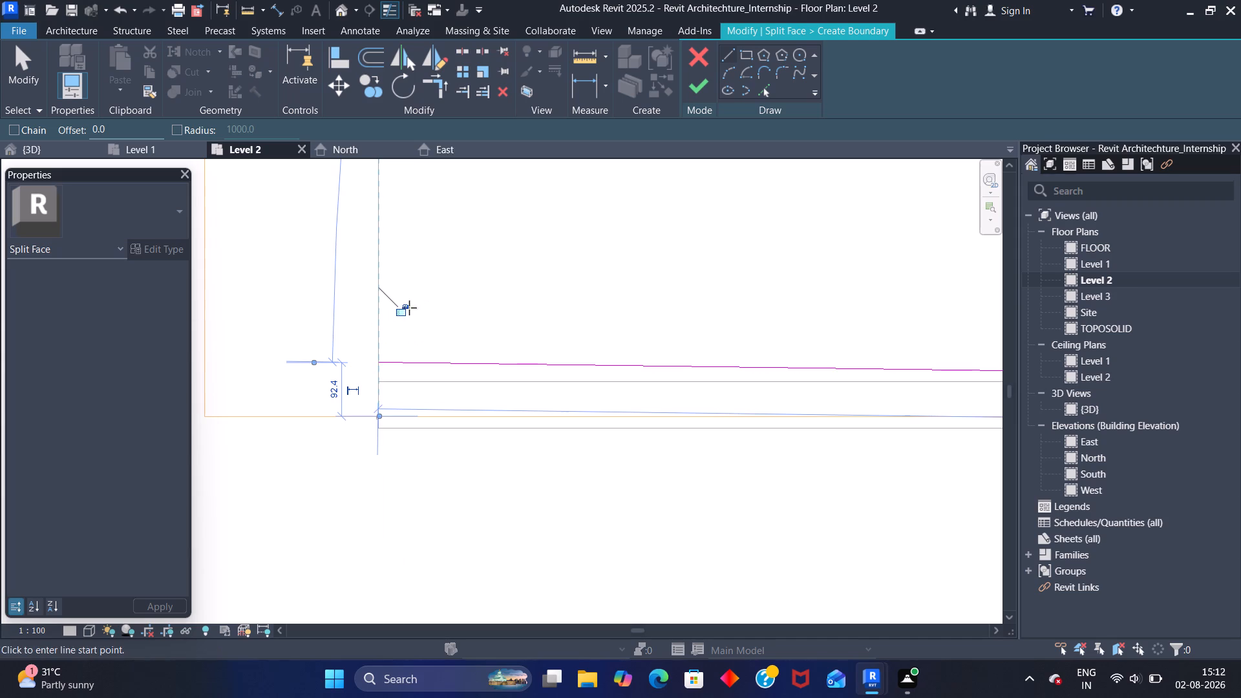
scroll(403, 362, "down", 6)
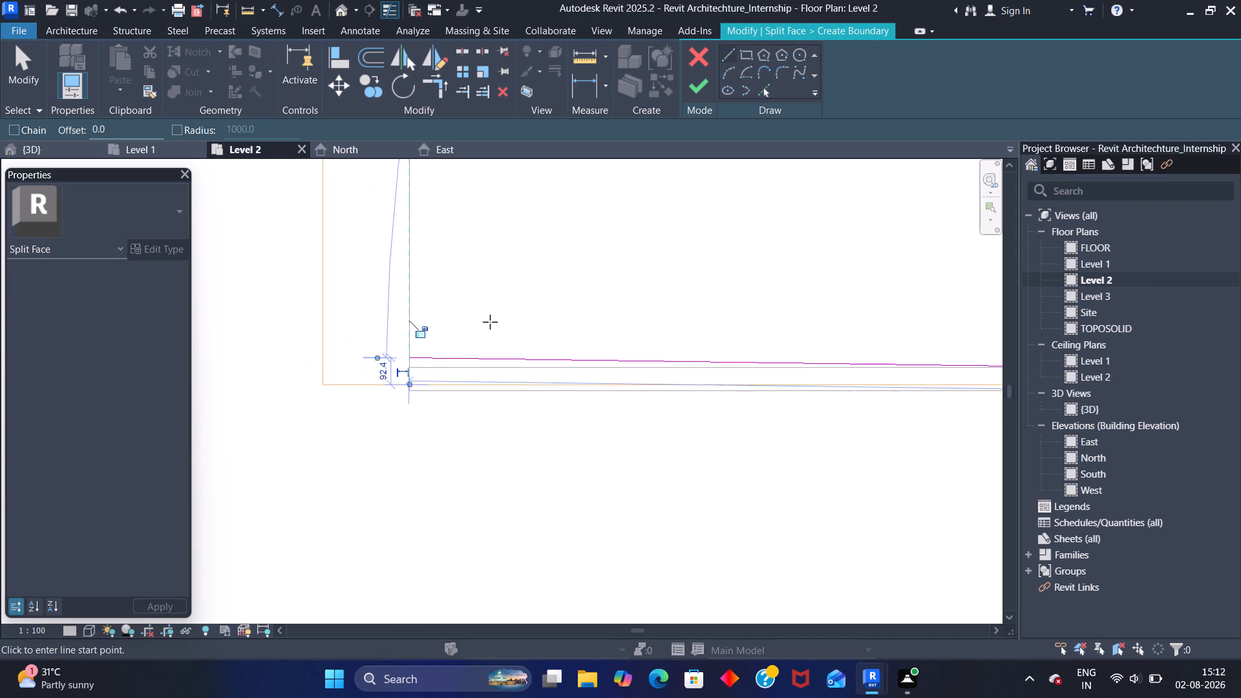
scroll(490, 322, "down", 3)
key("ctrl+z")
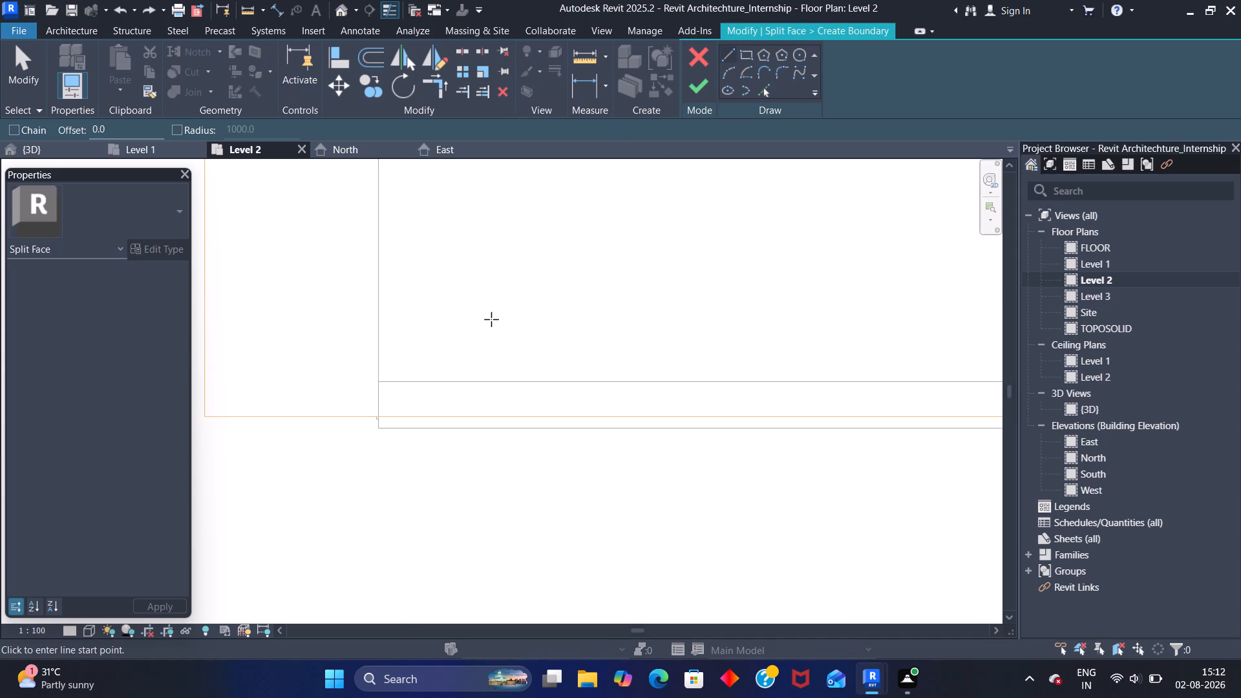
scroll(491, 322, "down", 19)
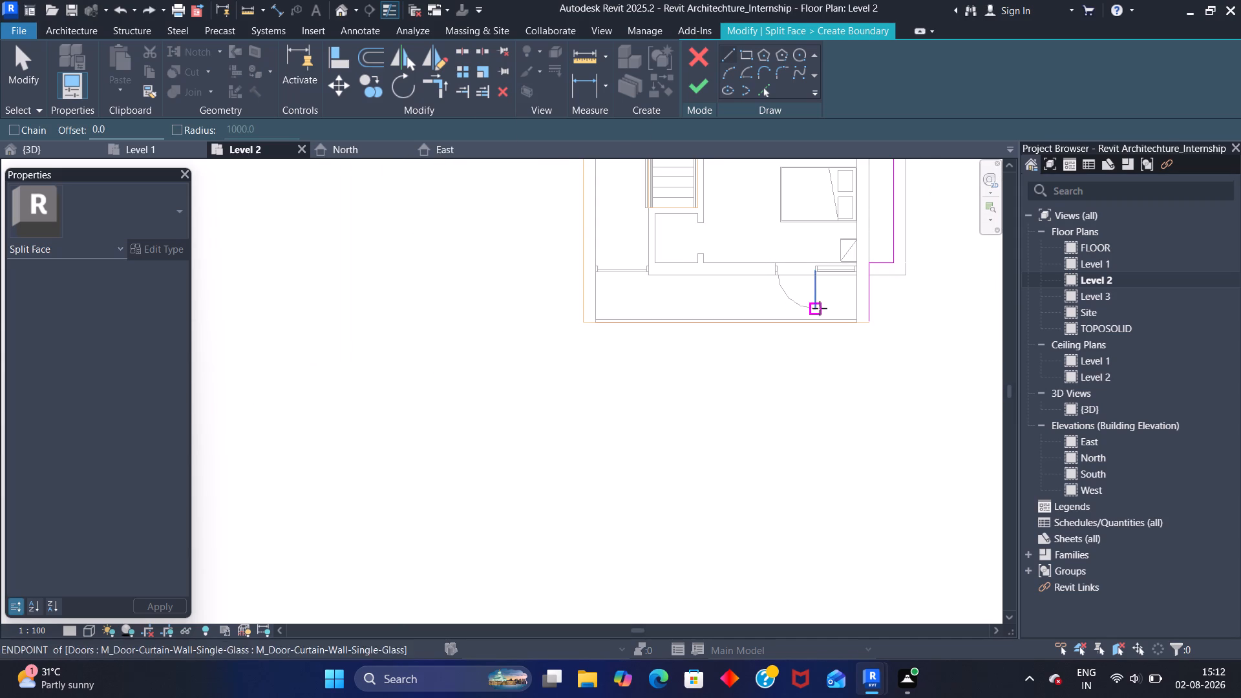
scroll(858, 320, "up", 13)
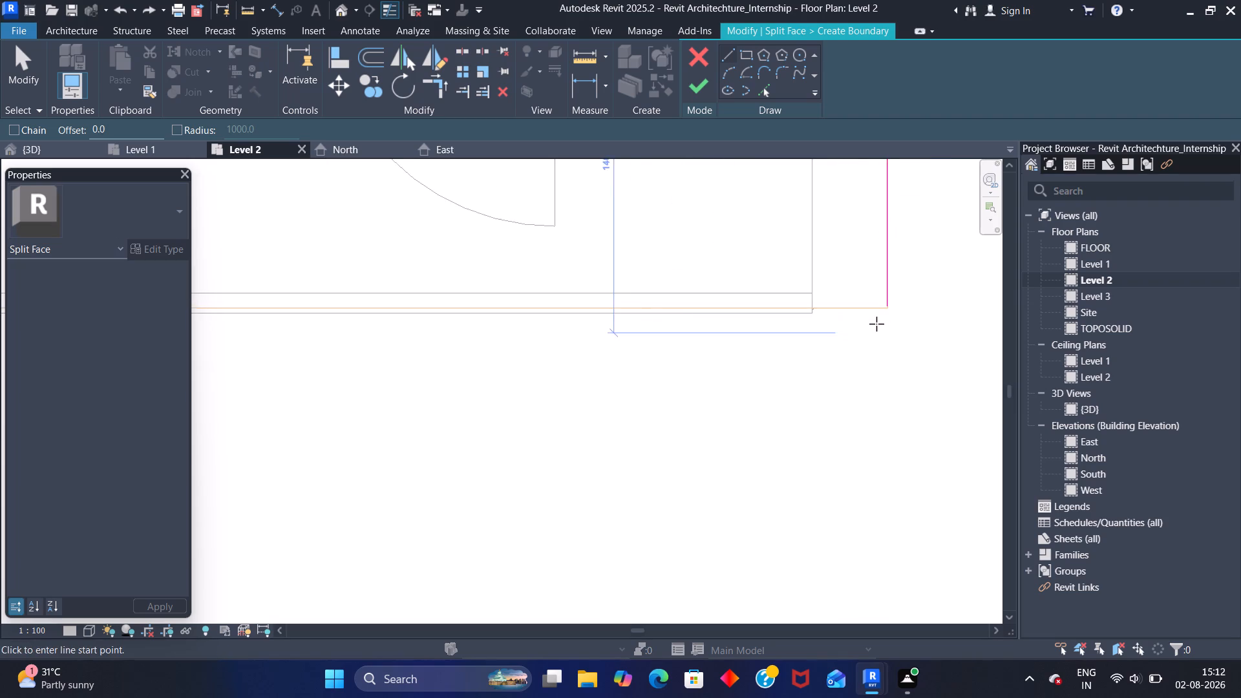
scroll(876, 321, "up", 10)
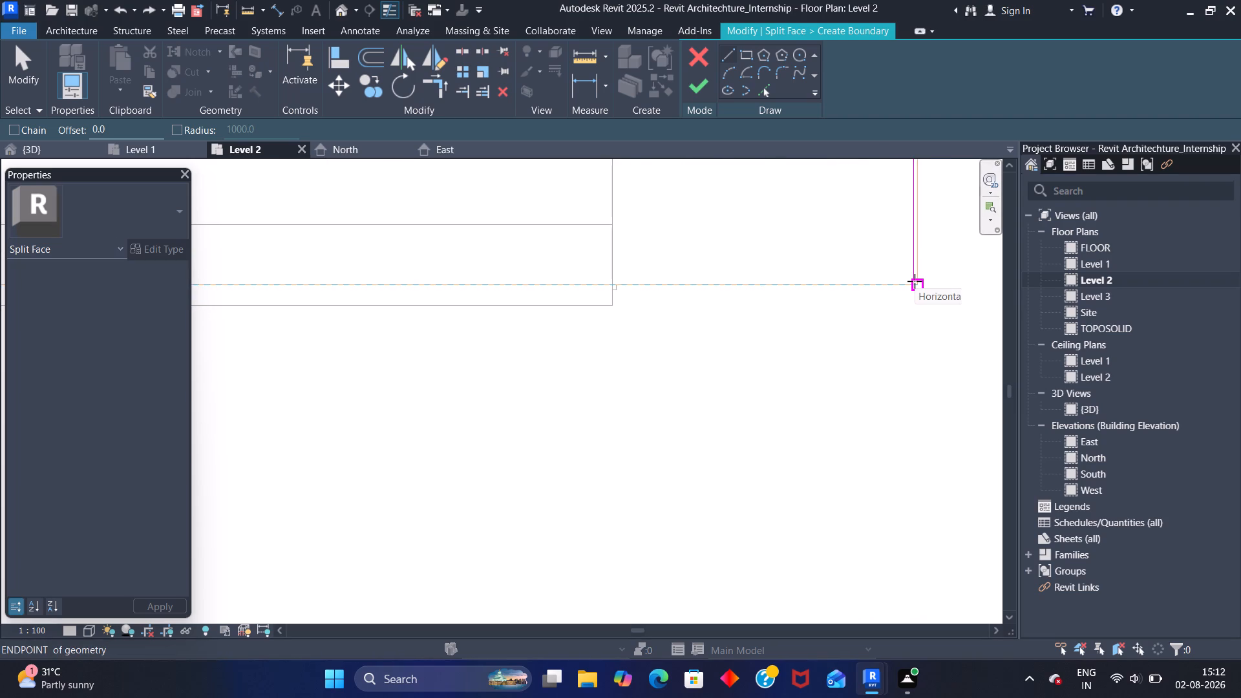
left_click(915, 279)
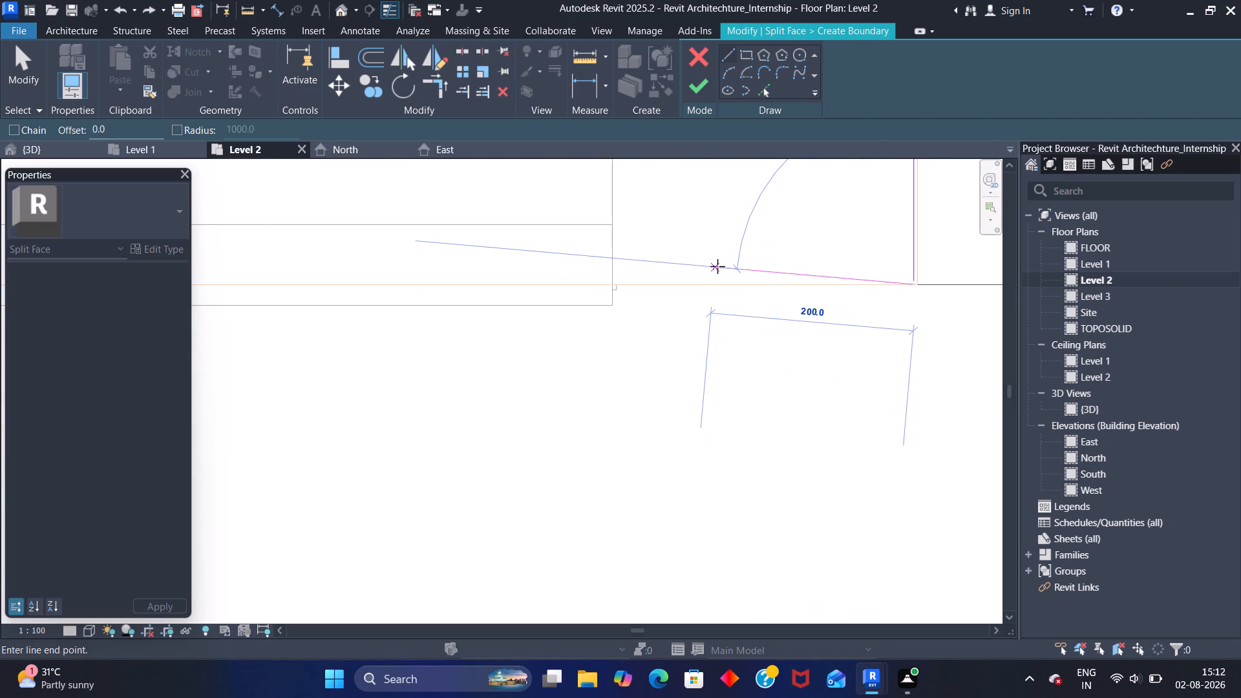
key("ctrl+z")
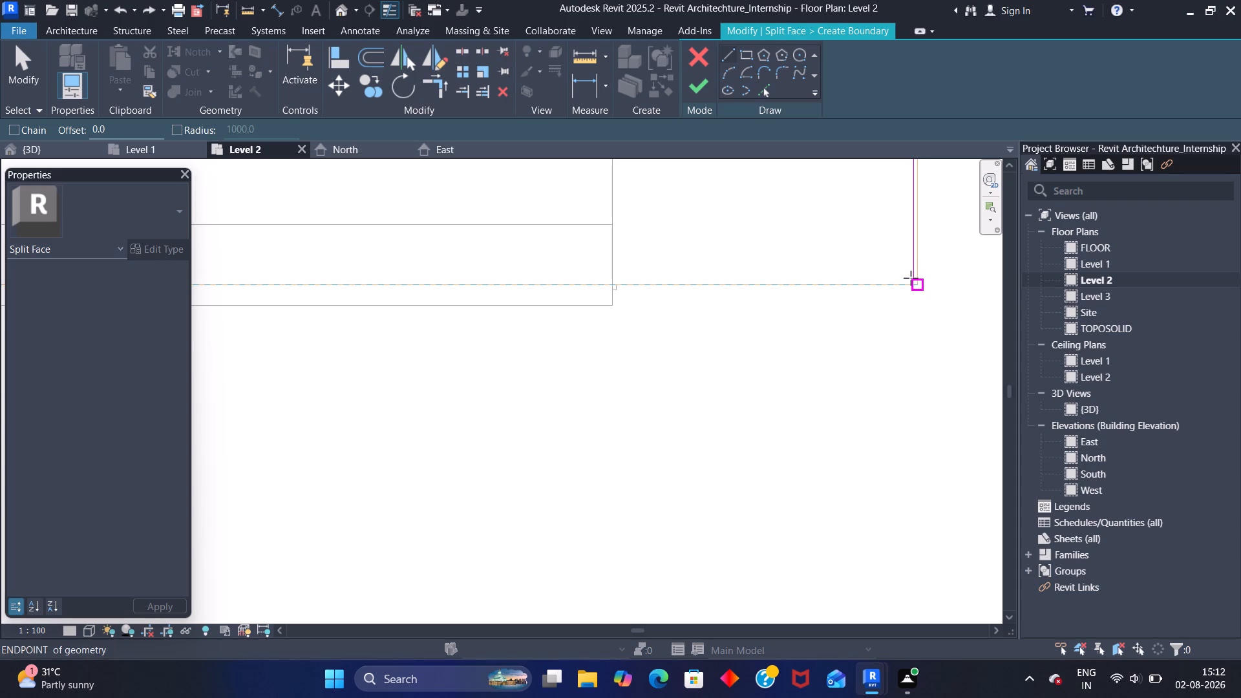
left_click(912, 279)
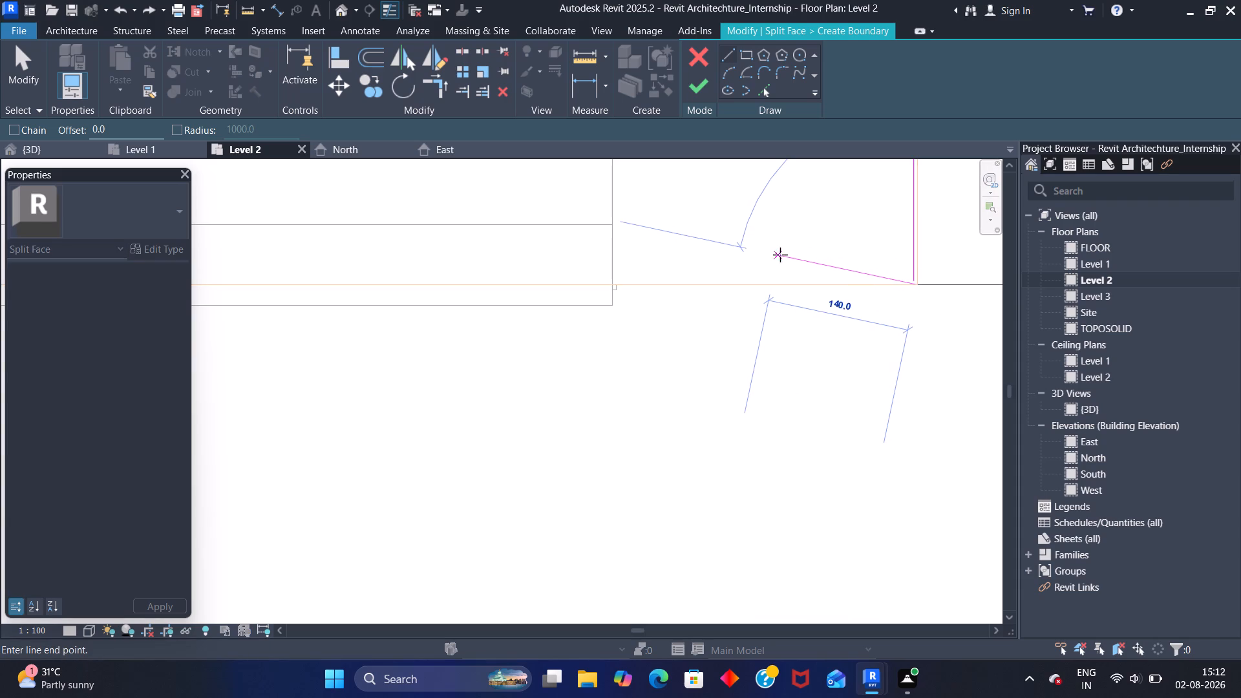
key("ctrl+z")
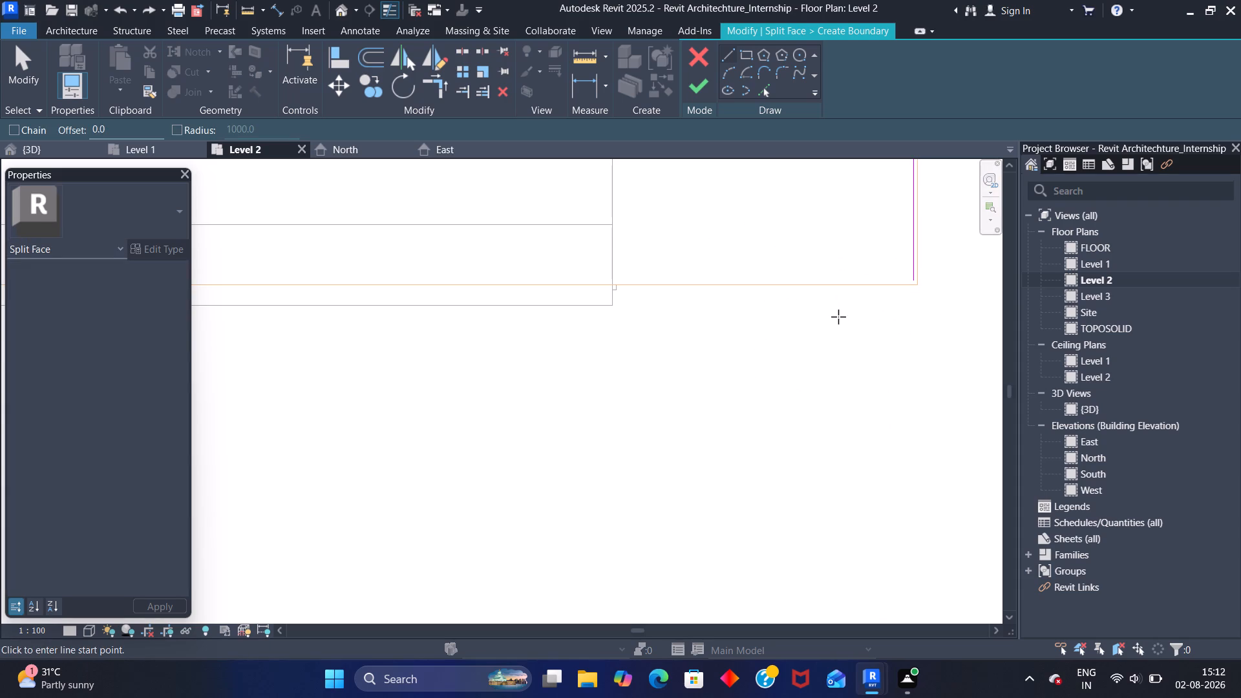
Draw a horizontal boundary line from the short vertical line's lower end west along the south edge to the outer wall face.
scroll(918, 273, "up", 13)
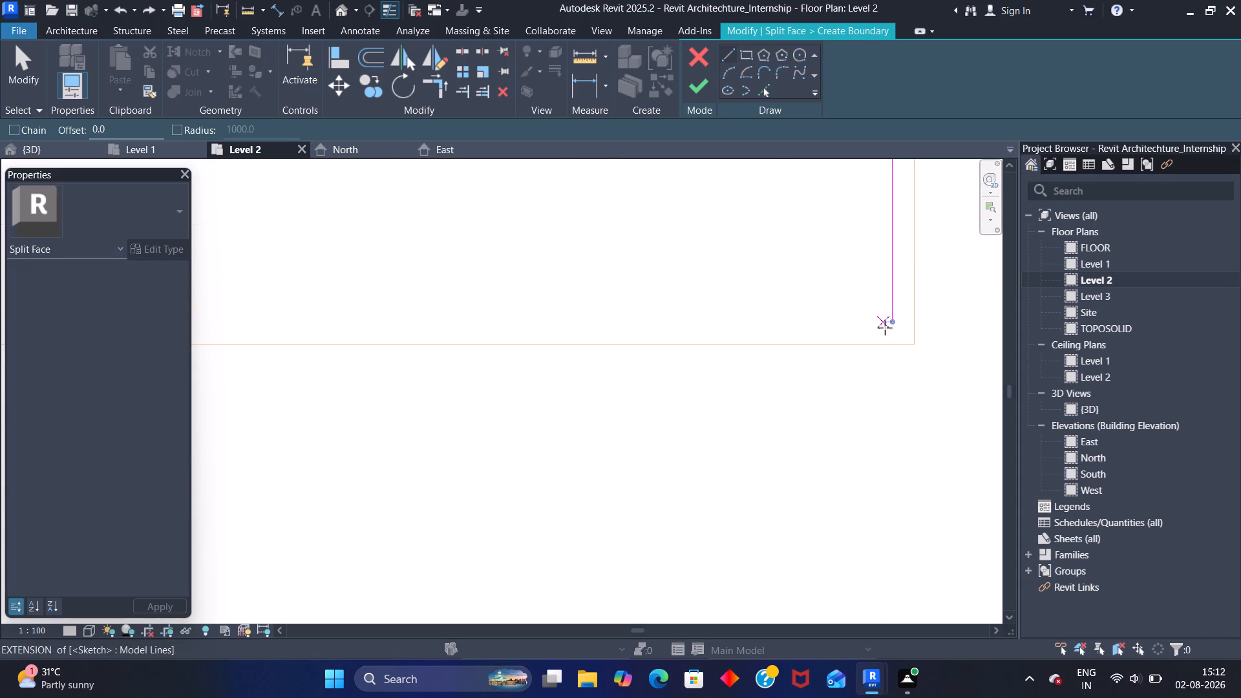
left_click(895, 320)
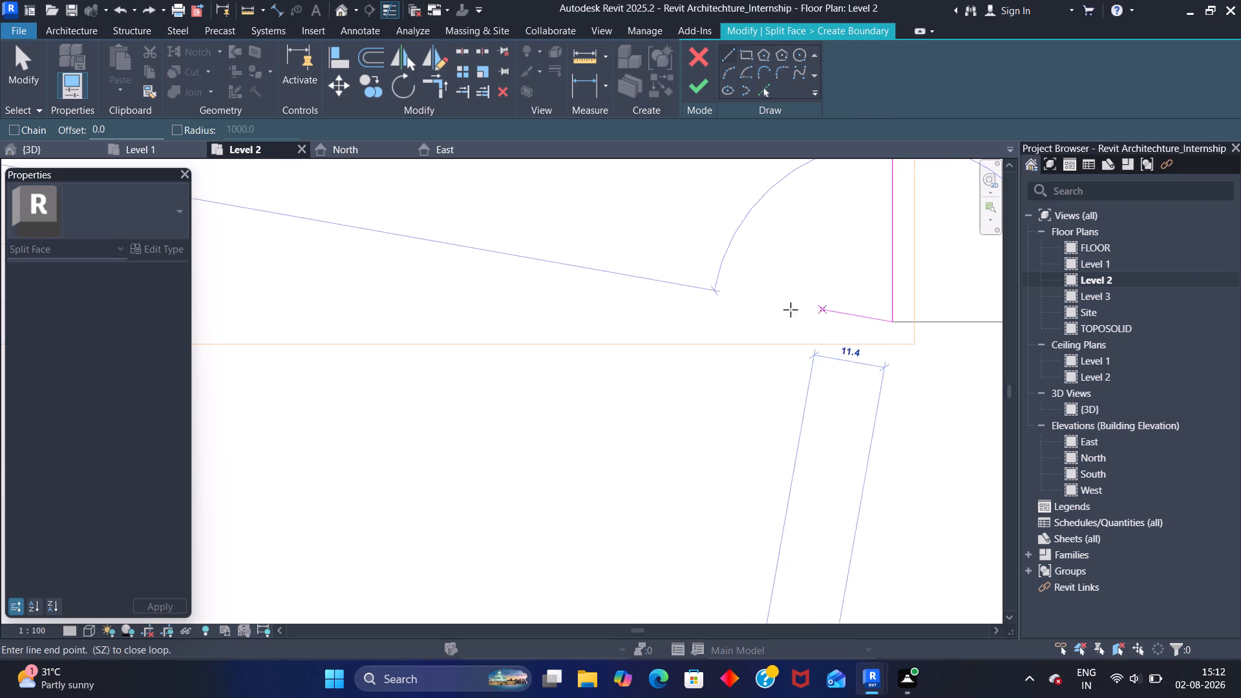
scroll(688, 322, "down", 12)
middle_click_drag(568, 287, 644, 292)
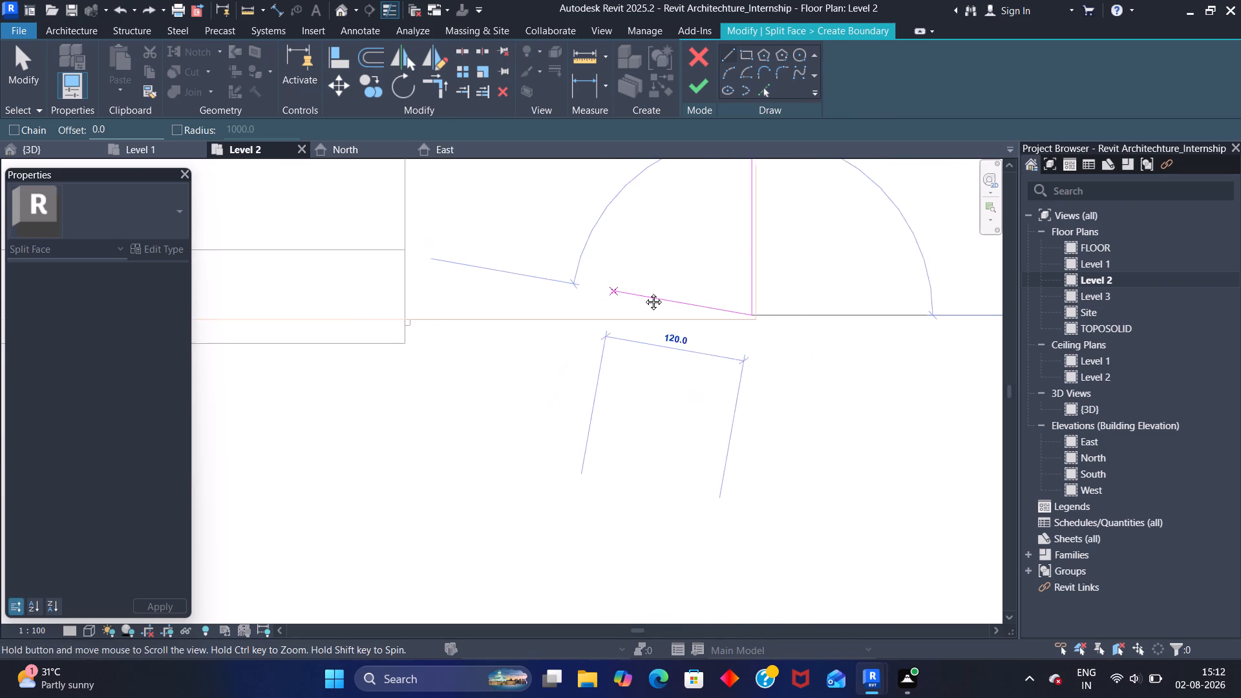
middle_click_drag(644, 292, 695, 291)
scroll(597, 301, "down", 14)
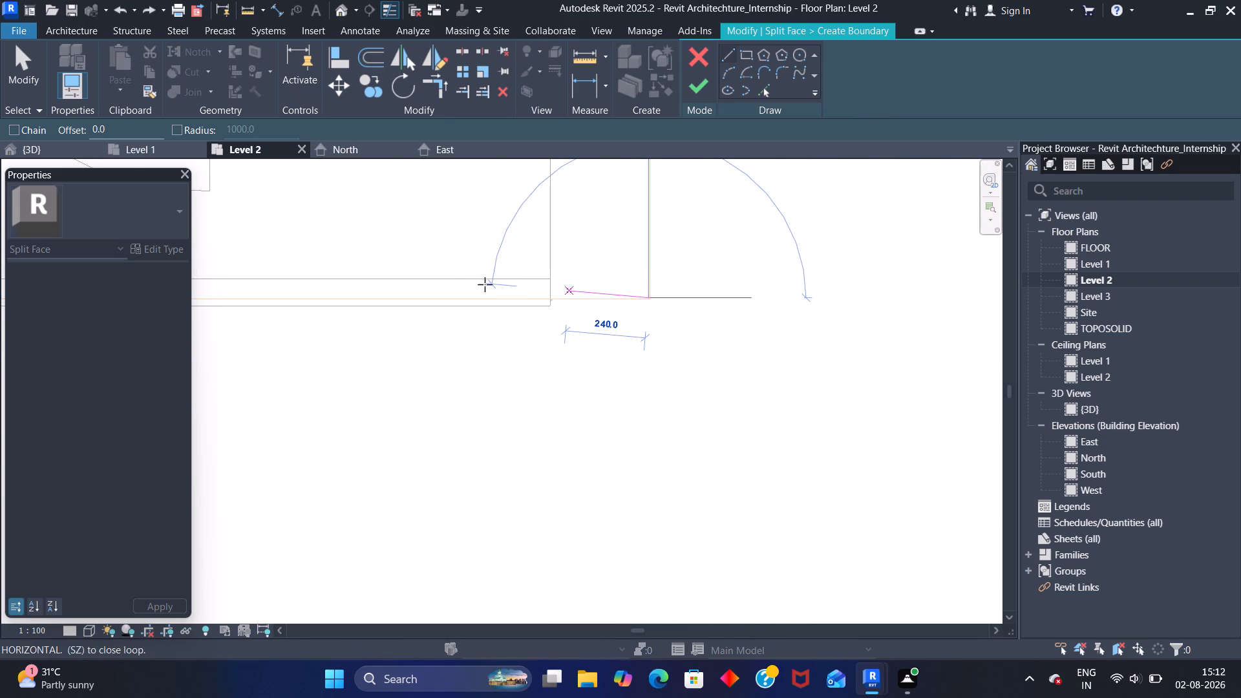
middle_click_drag(437, 286, 727, 349)
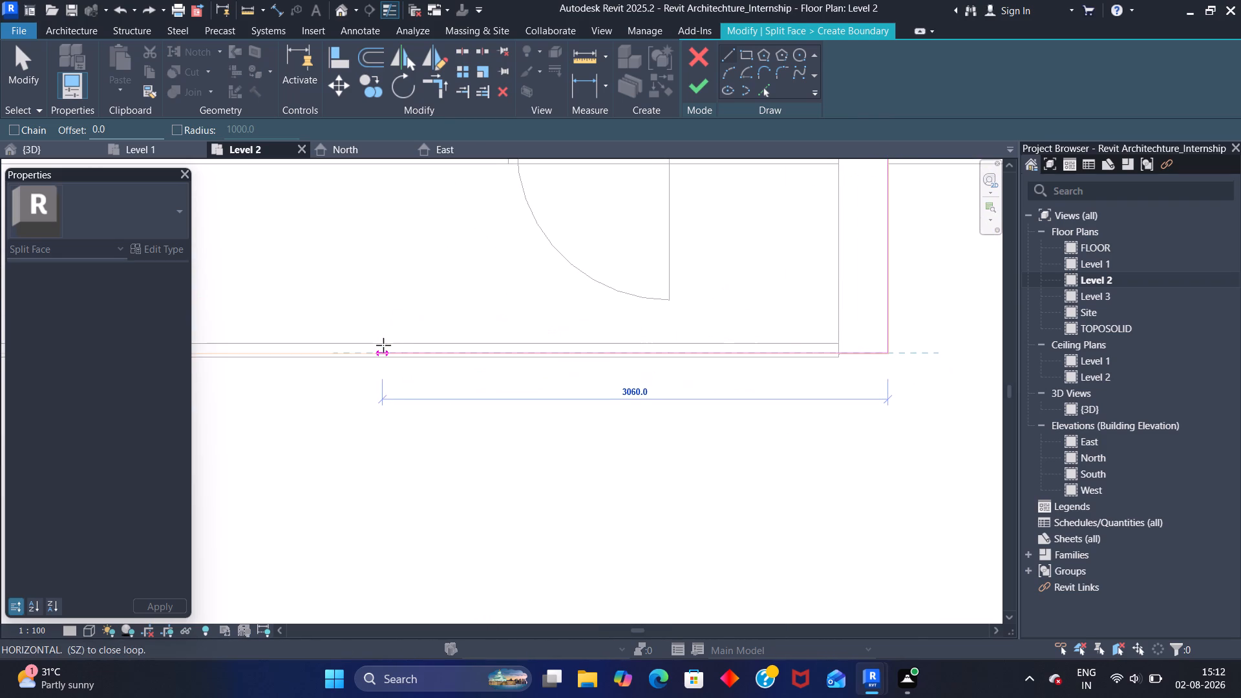
middle_click_drag(383, 345, 789, 407)
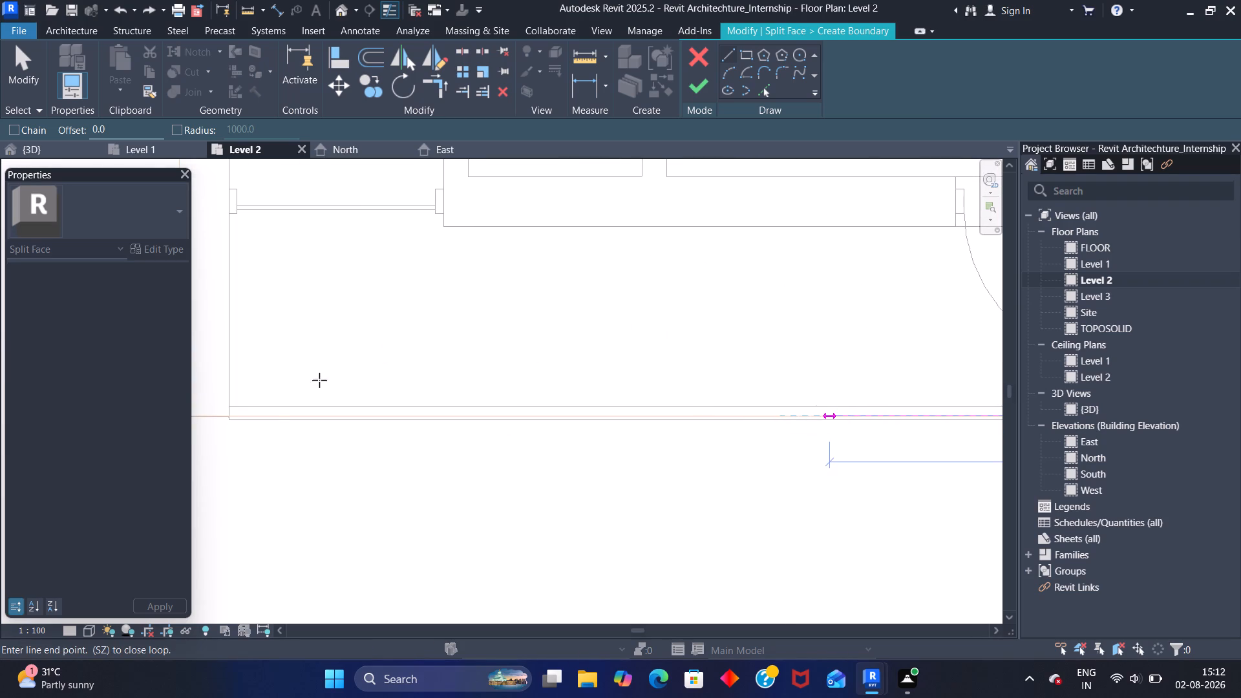
middle_click_drag(242, 409, 657, 414)
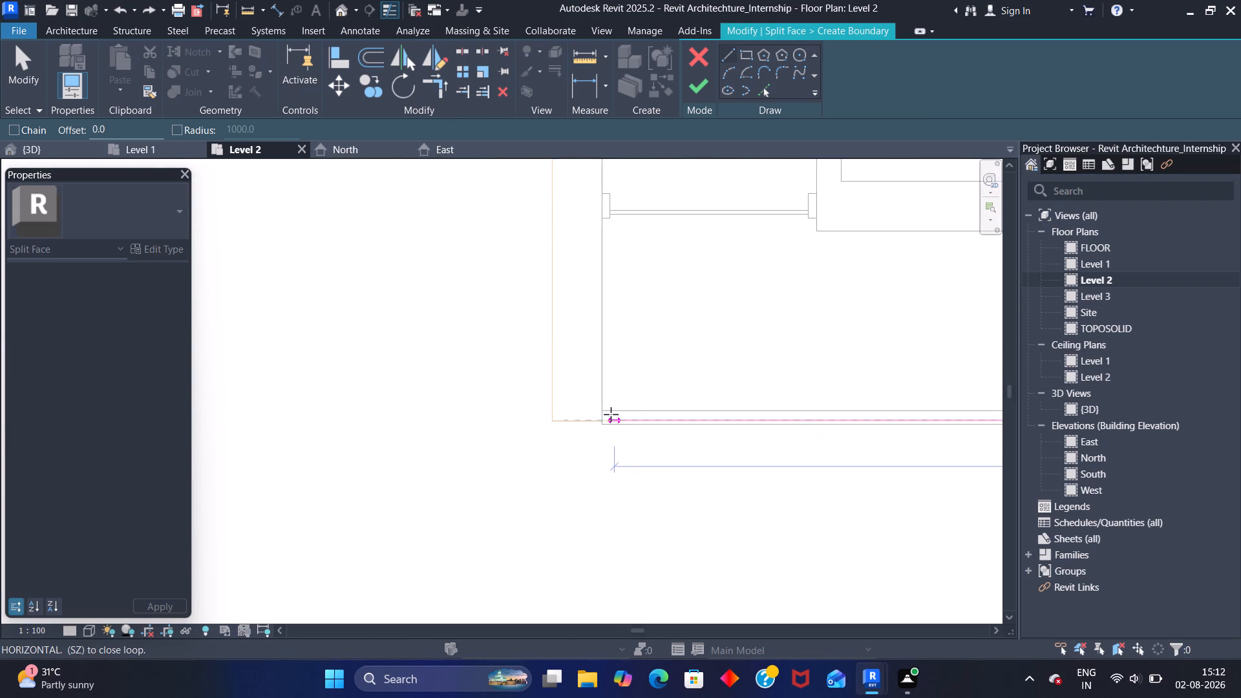
scroll(605, 415, "up", 19)
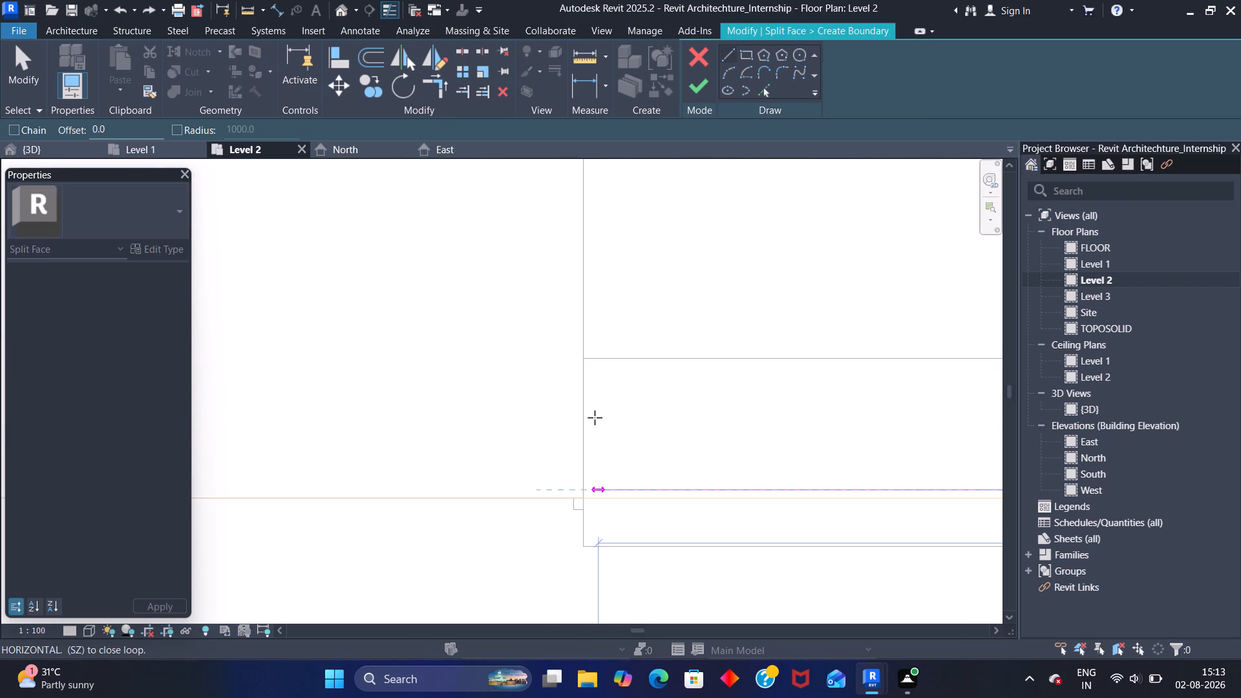
left_click(587, 489)
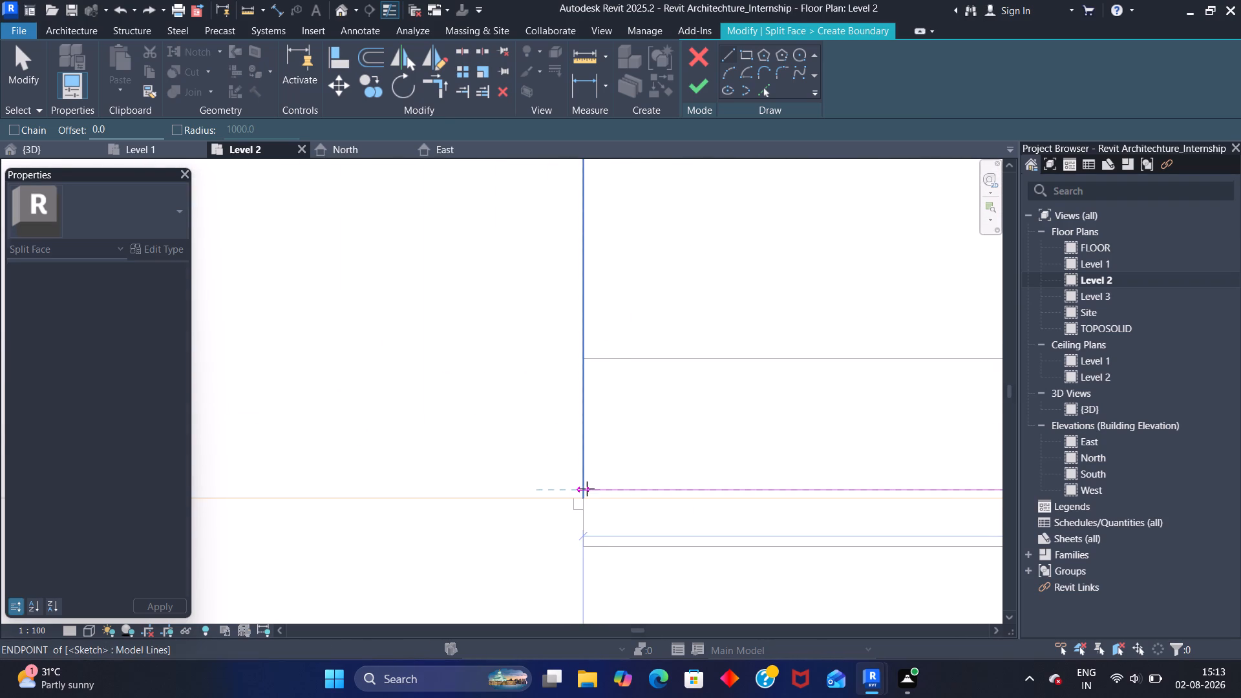
Draw a vertical boundary line north along the west wall face to the north boundary line's end, closing the loop, and finish the split.
left_click(586, 487)
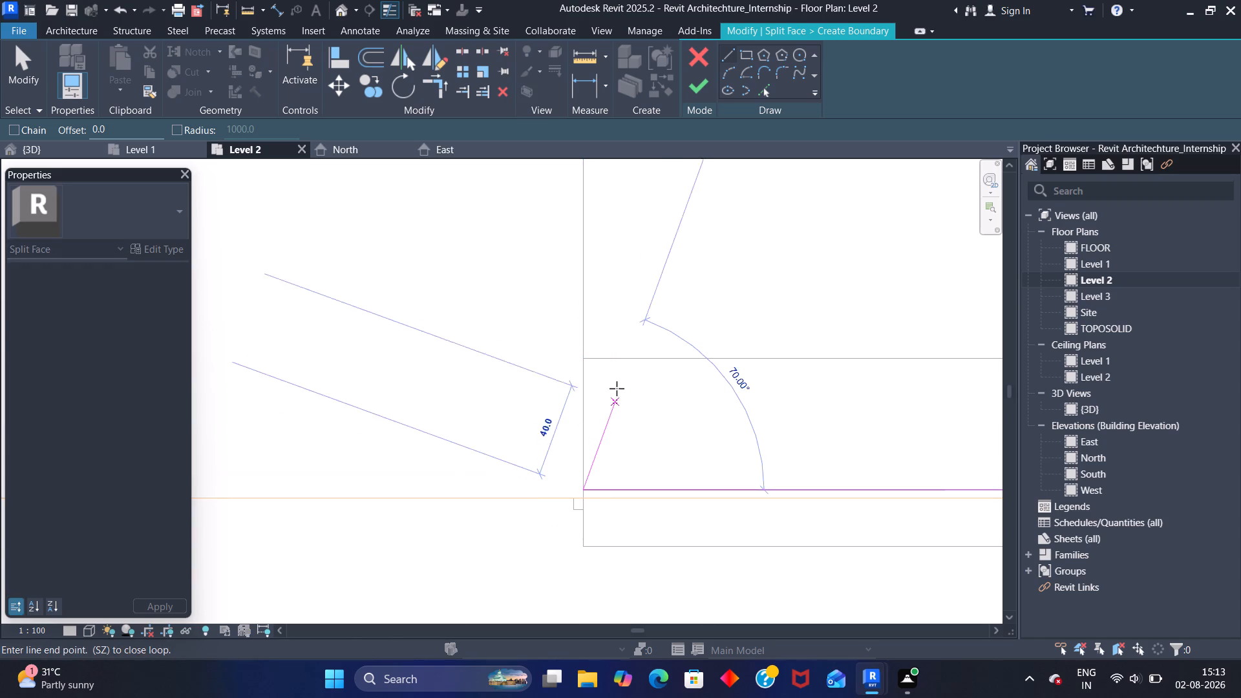
scroll(583, 265, "down", 13)
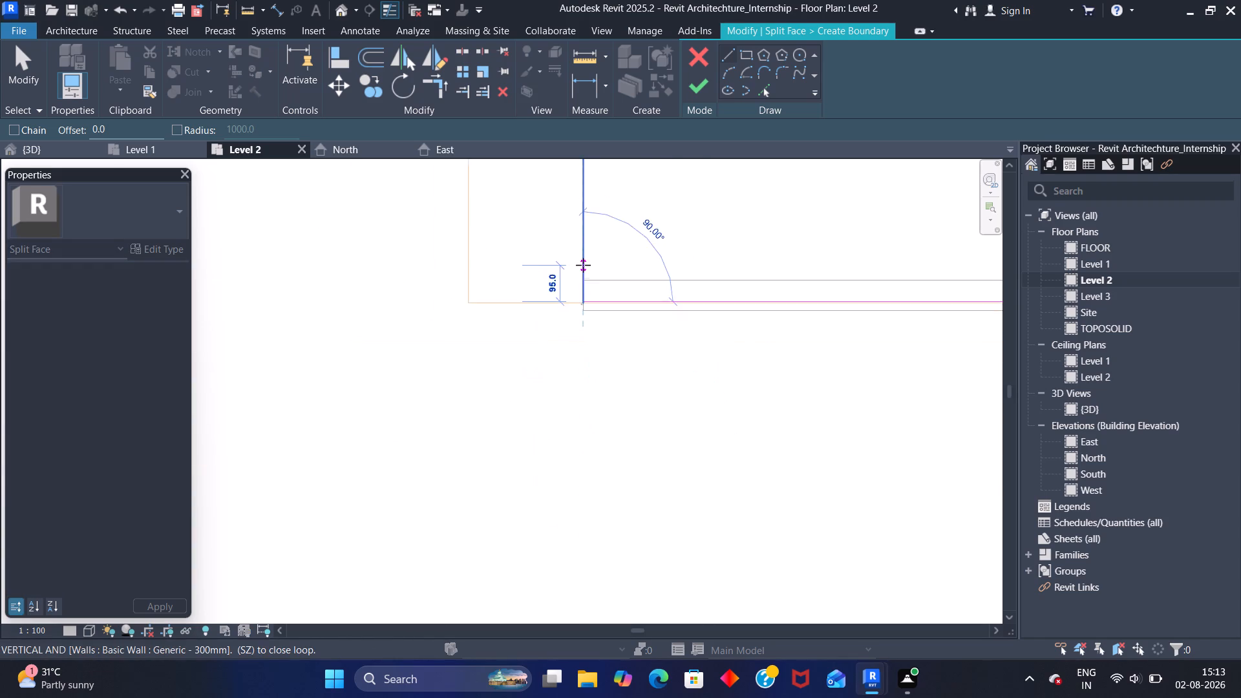
scroll(583, 265, "down", 20)
scroll(583, 265, "down", 4)
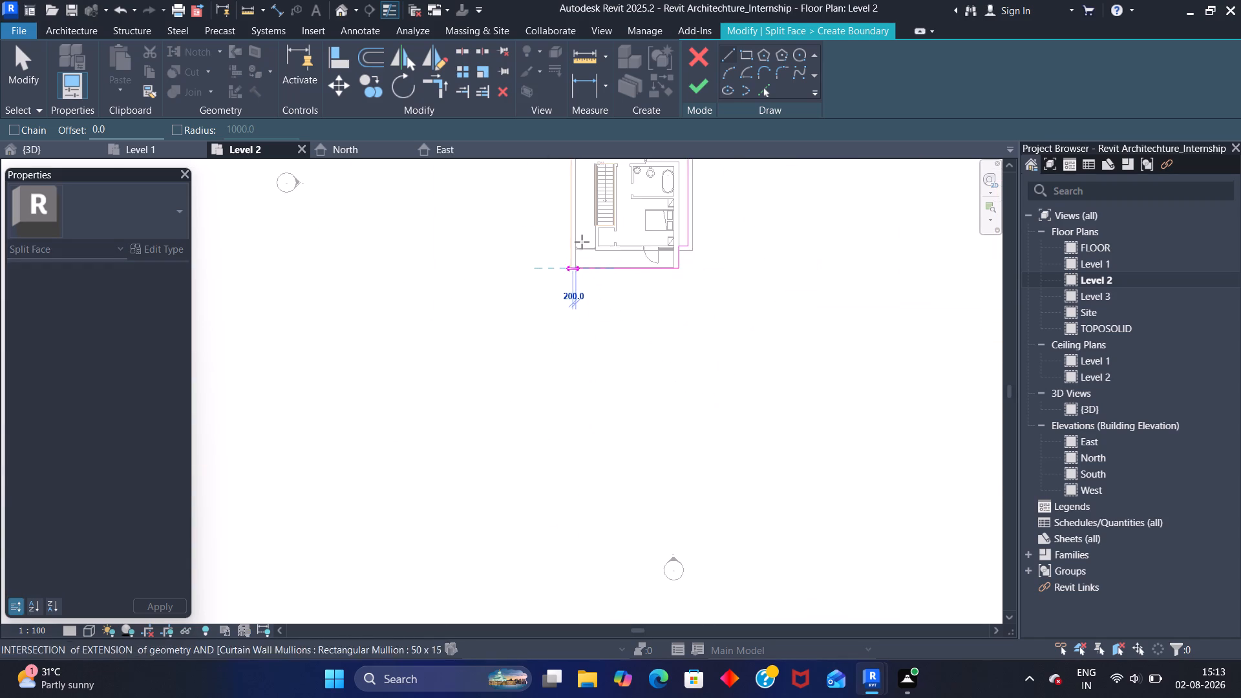
middle_click_drag(585, 220, 532, 483)
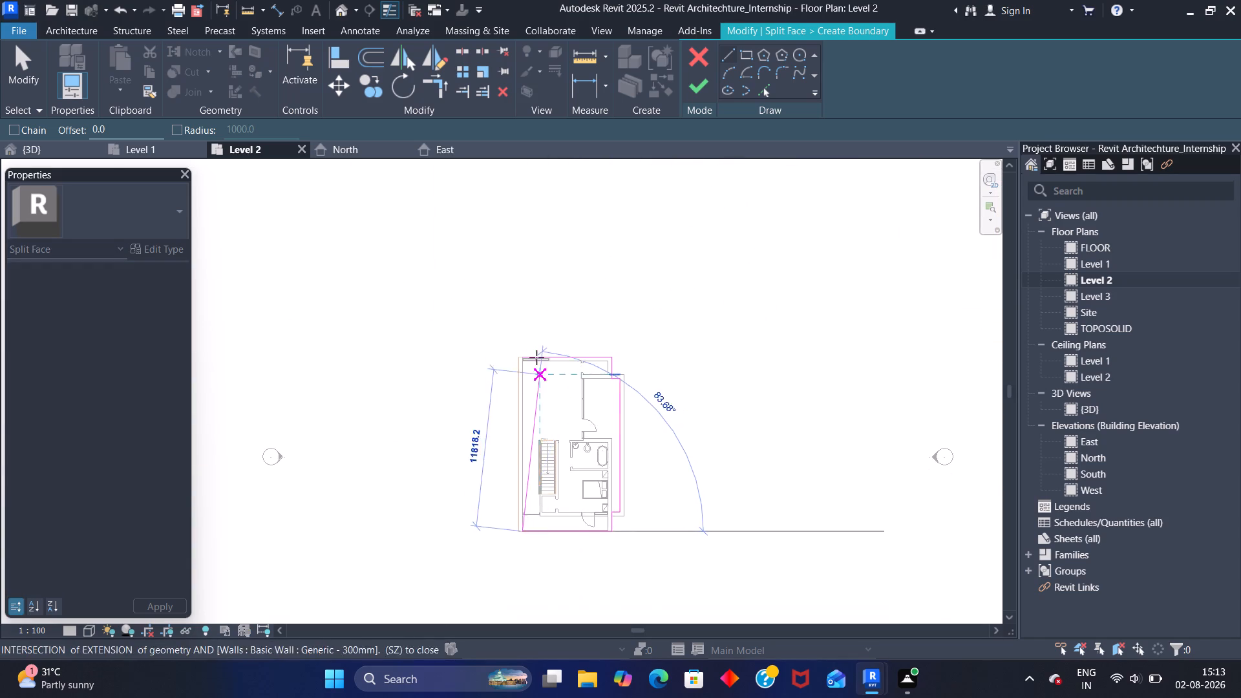
scroll(536, 357, "up", 20)
scroll(536, 357, "up", 1)
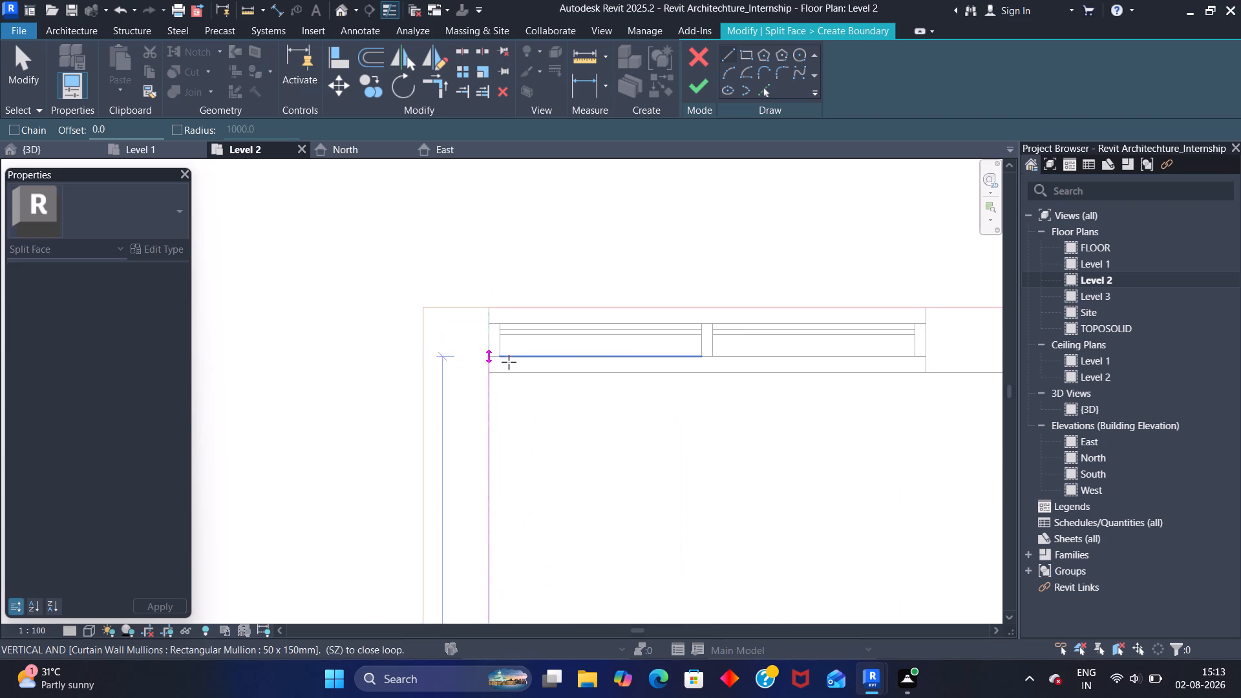
scroll(509, 362, "up", 6)
scroll(470, 274, "up", 3)
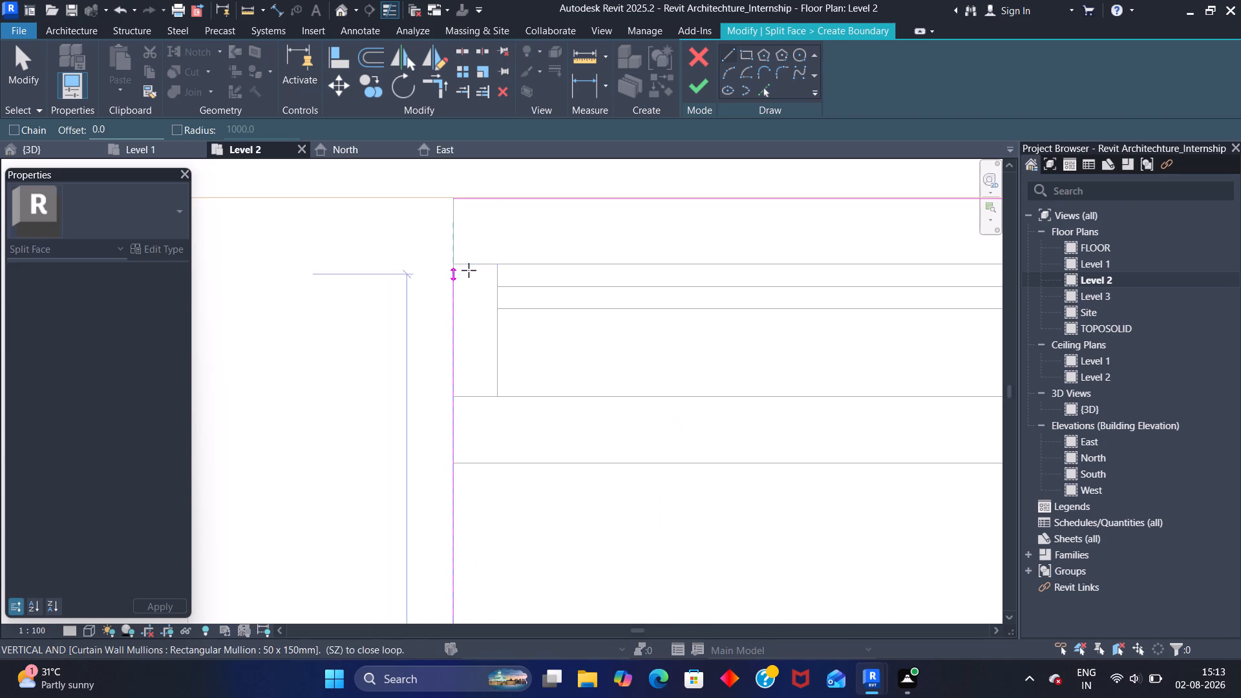
scroll(463, 259, "up", 3)
middle_click_drag(461, 240, 436, 349)
scroll(437, 293, "up", 5)
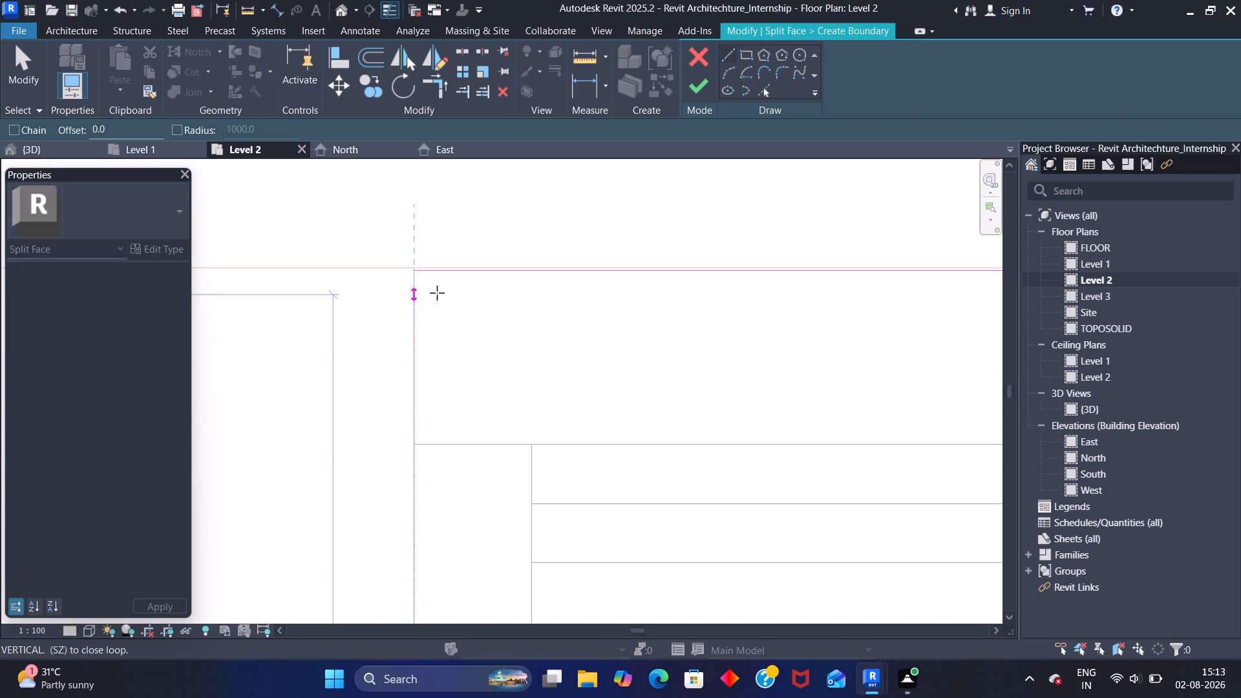
scroll(437, 293, "up", 3)
middle_click_drag(412, 260, 400, 318)
scroll(375, 301, "up", 9)
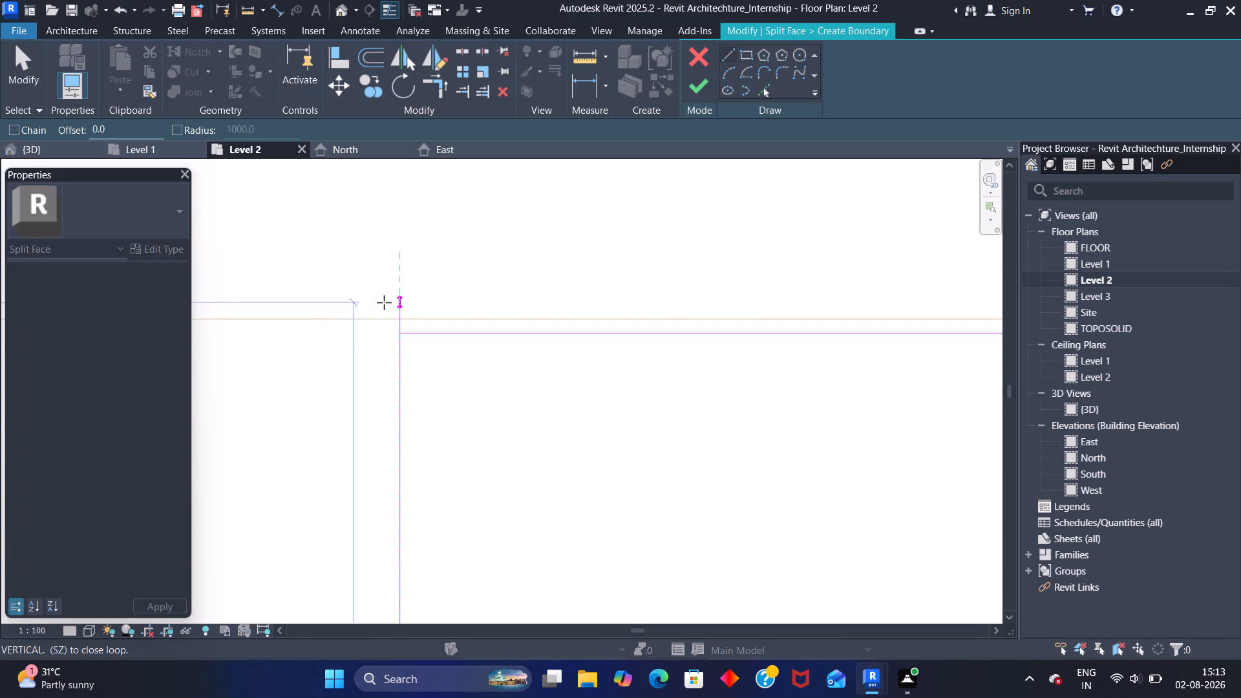
scroll(384, 302, "up", 2)
left_click(408, 348)
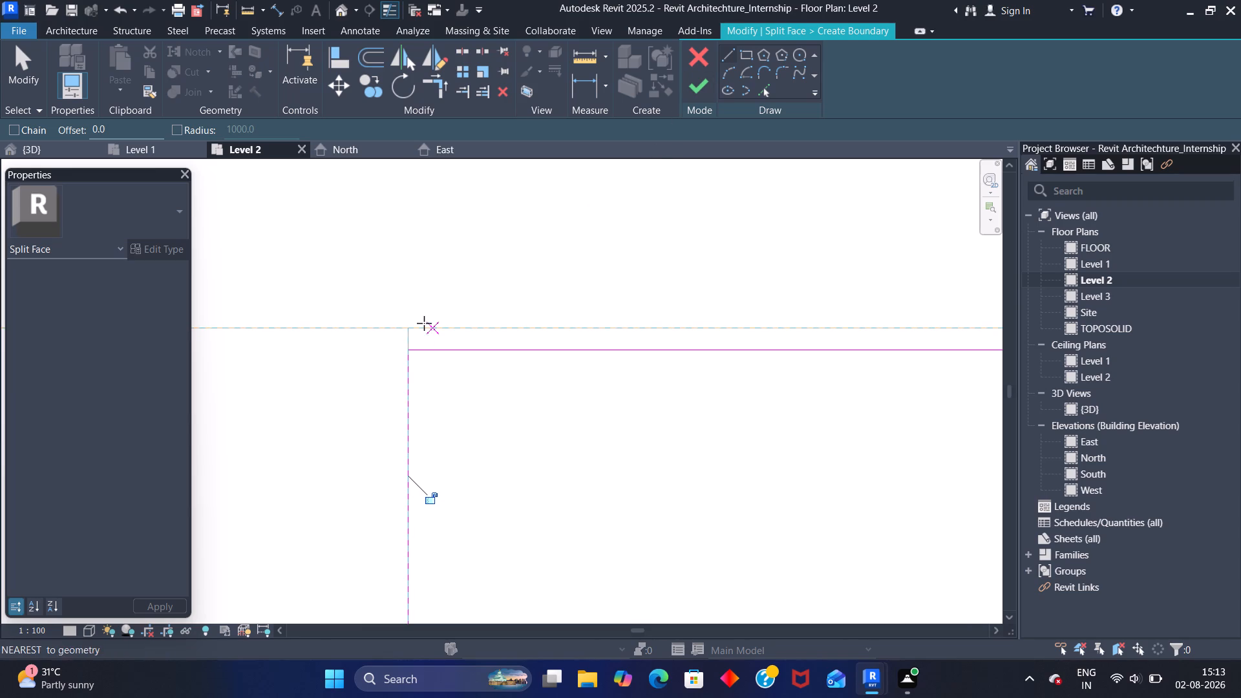
left_click(695, 92)
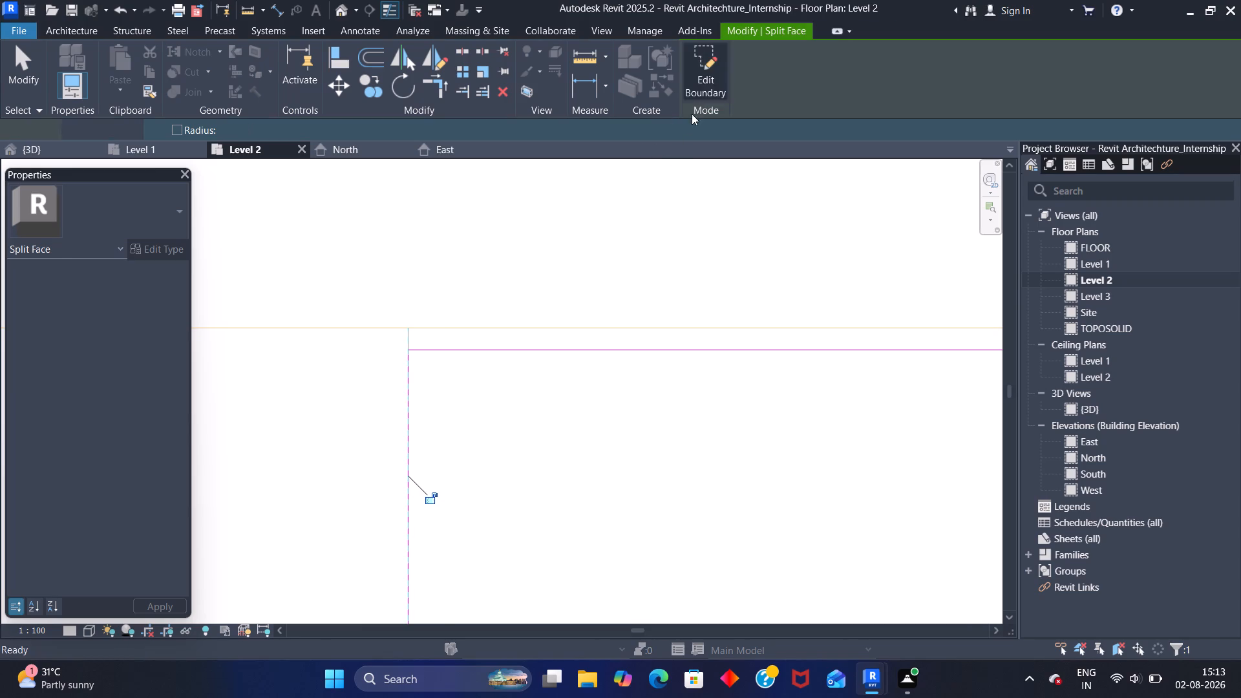
Search the project materials for TILE and paint the newly split Level 2 floor region with Roofing, Tile.
scroll(681, 337, "down", 15)
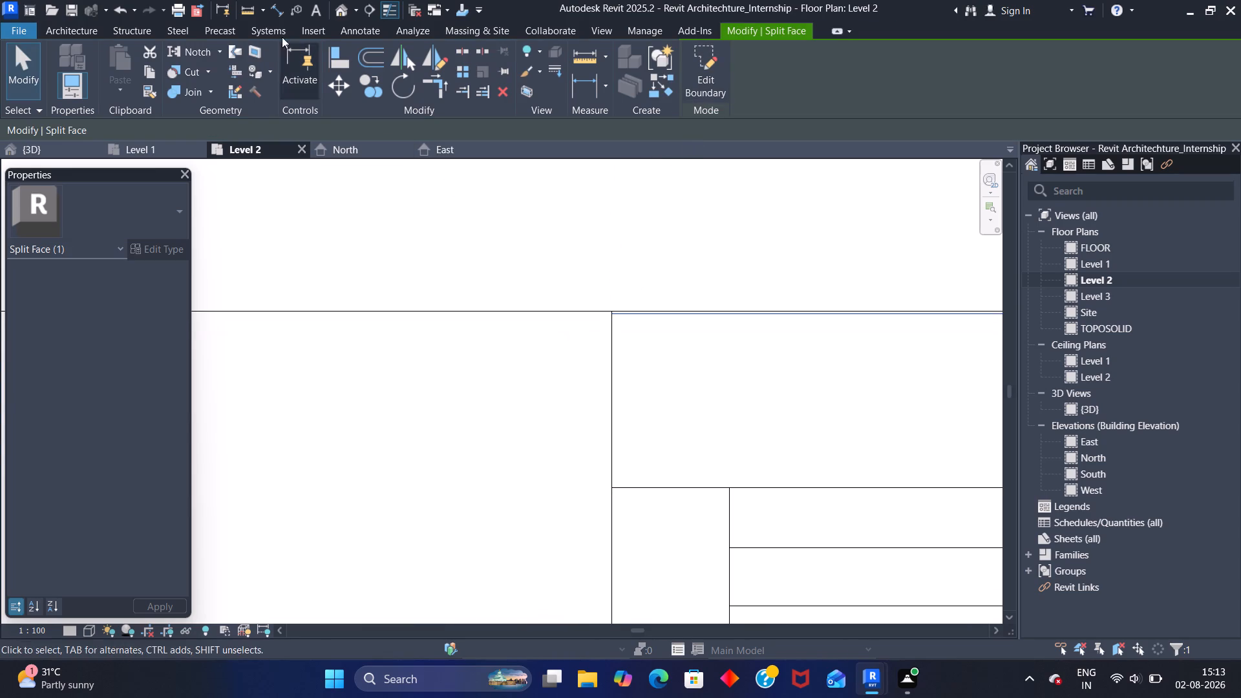
left_click(255, 74)
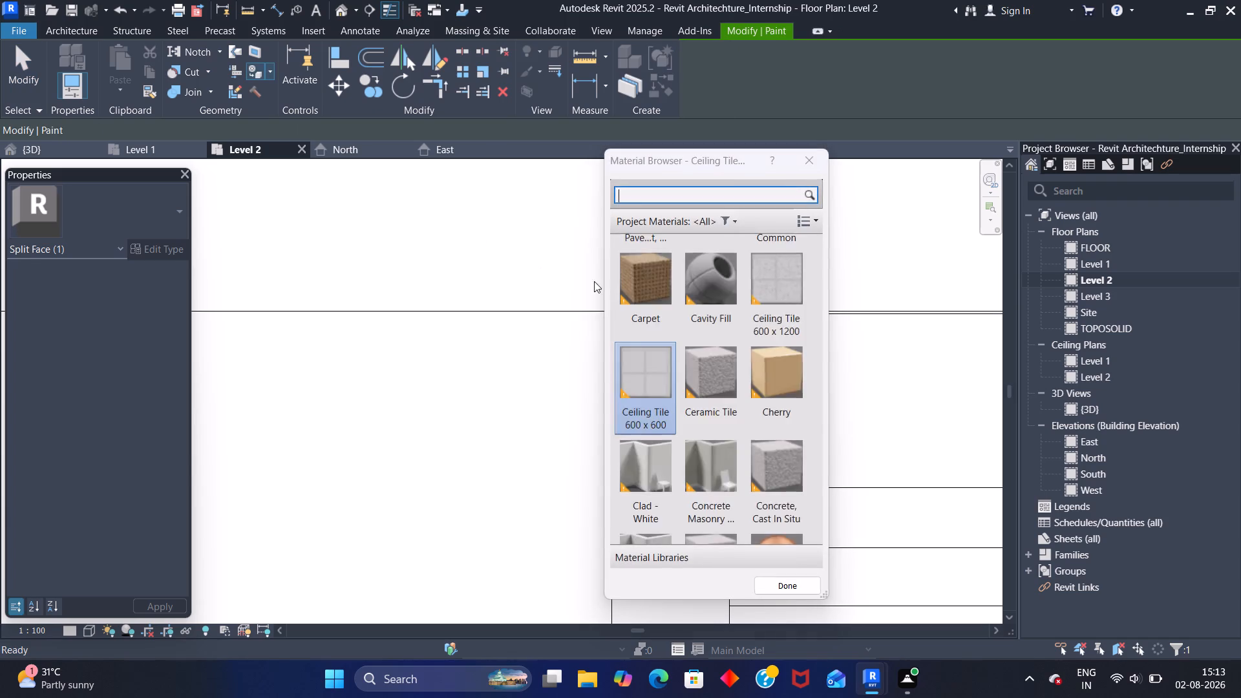
scroll(672, 329, "down", 3)
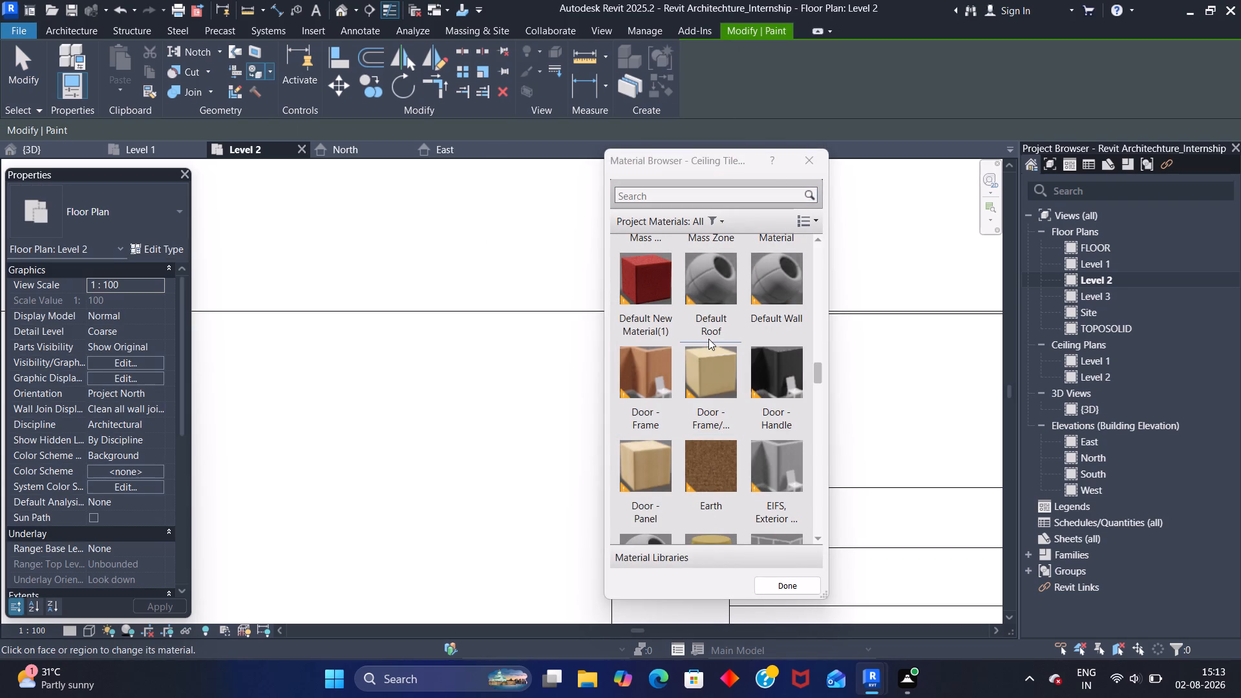
type("TIL")
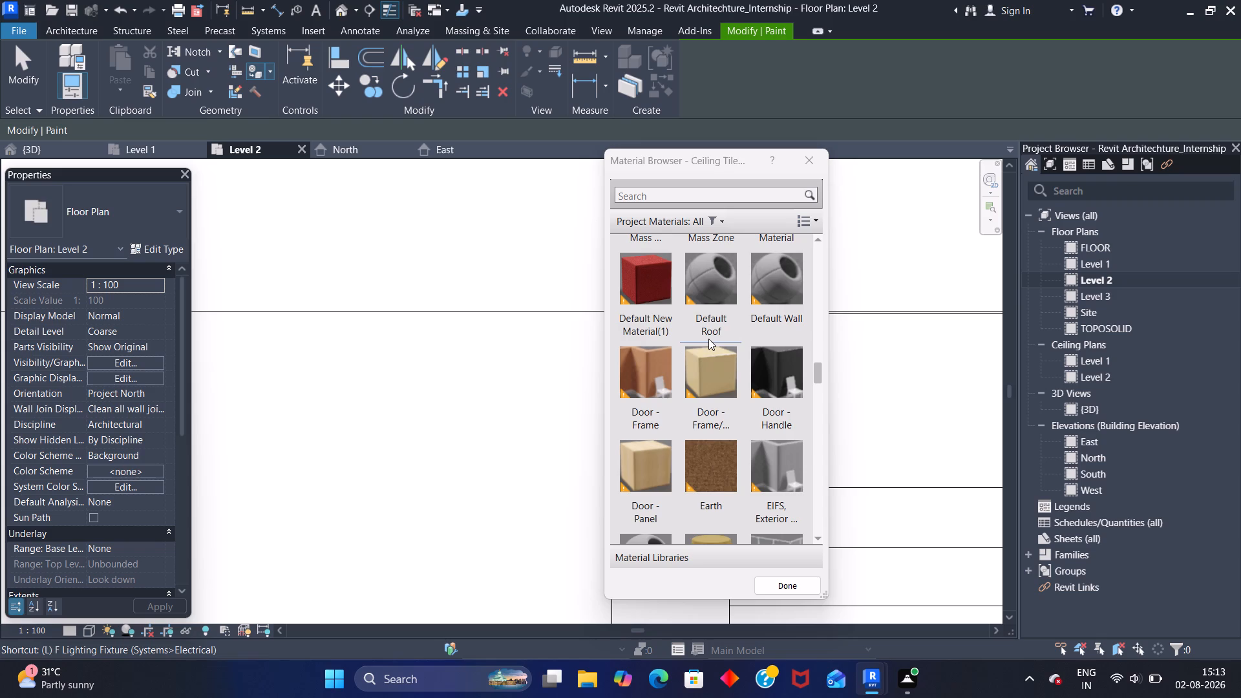
left_click(628, 191)
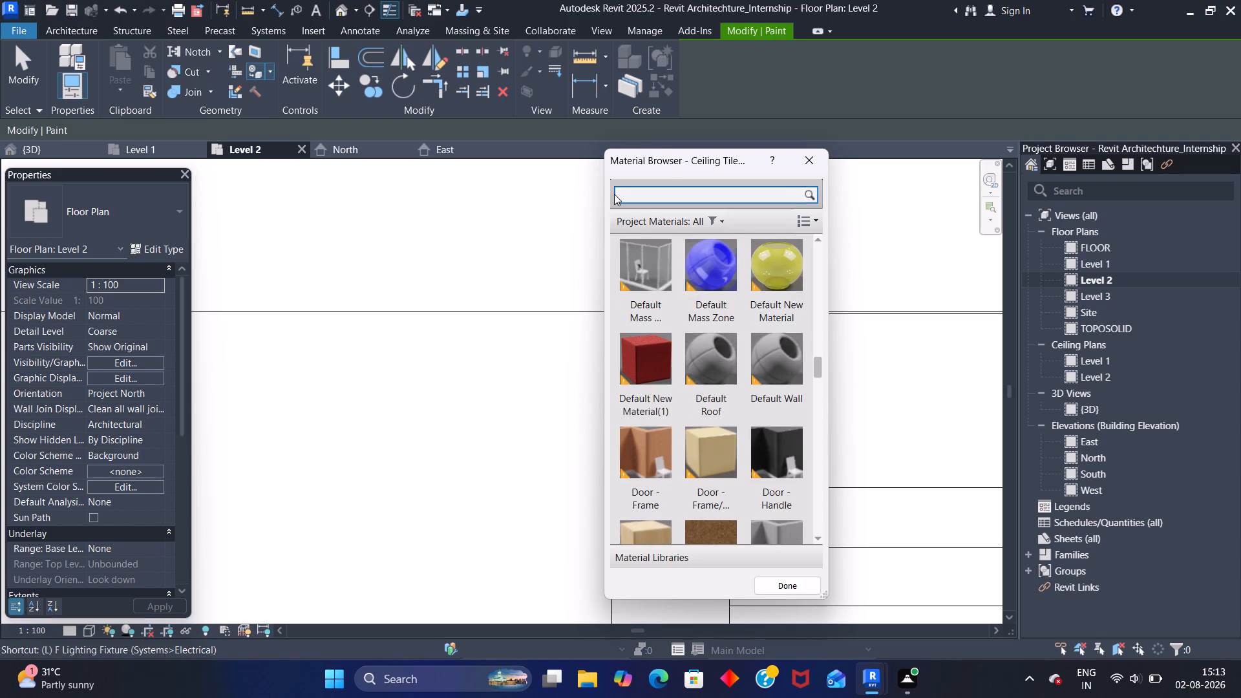
key("t")
type("IL")
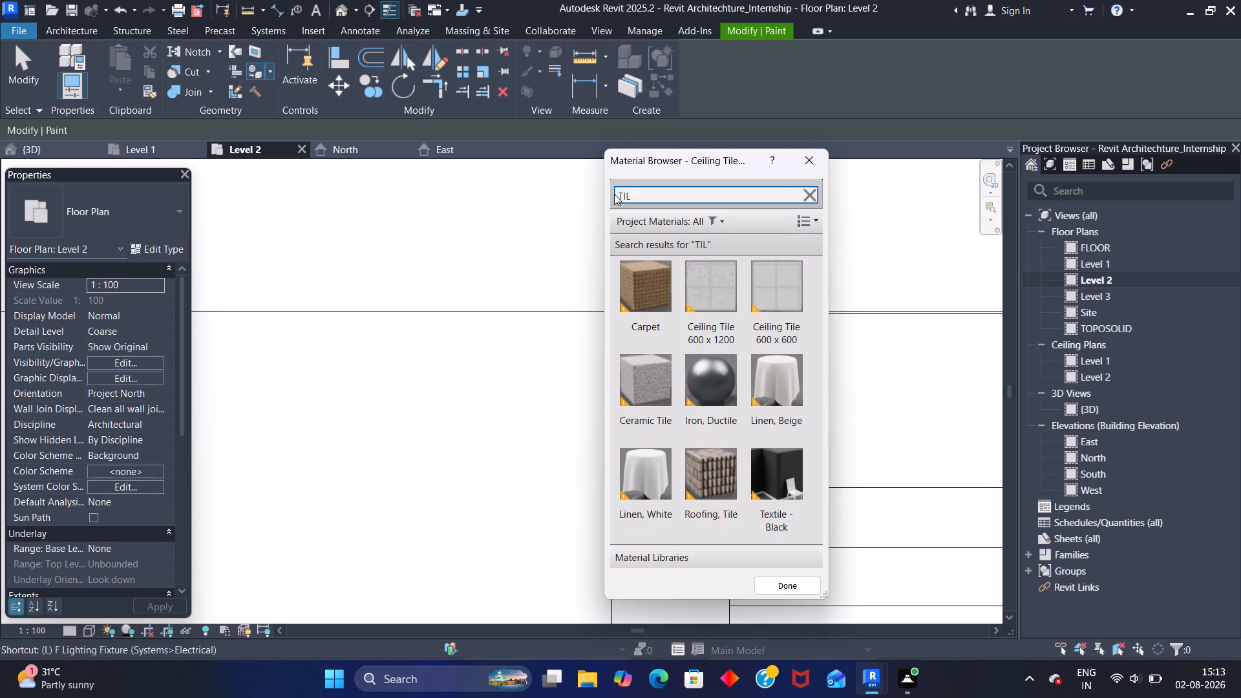
key("e")
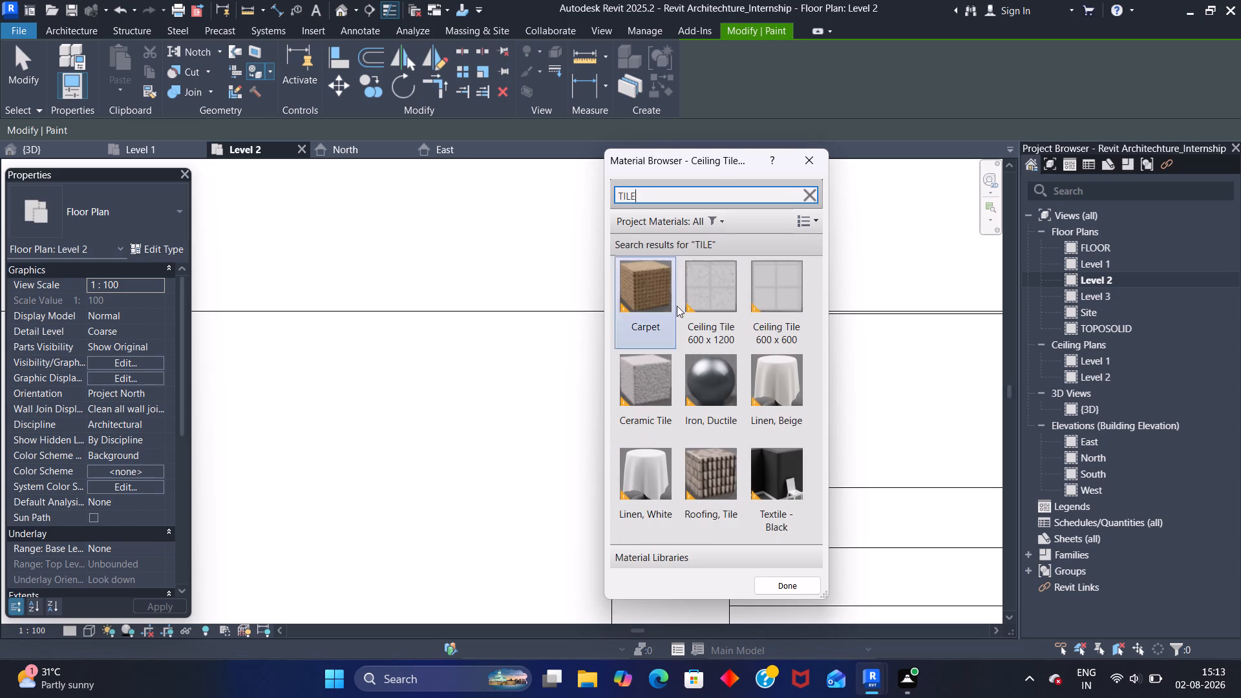
left_click(725, 473)
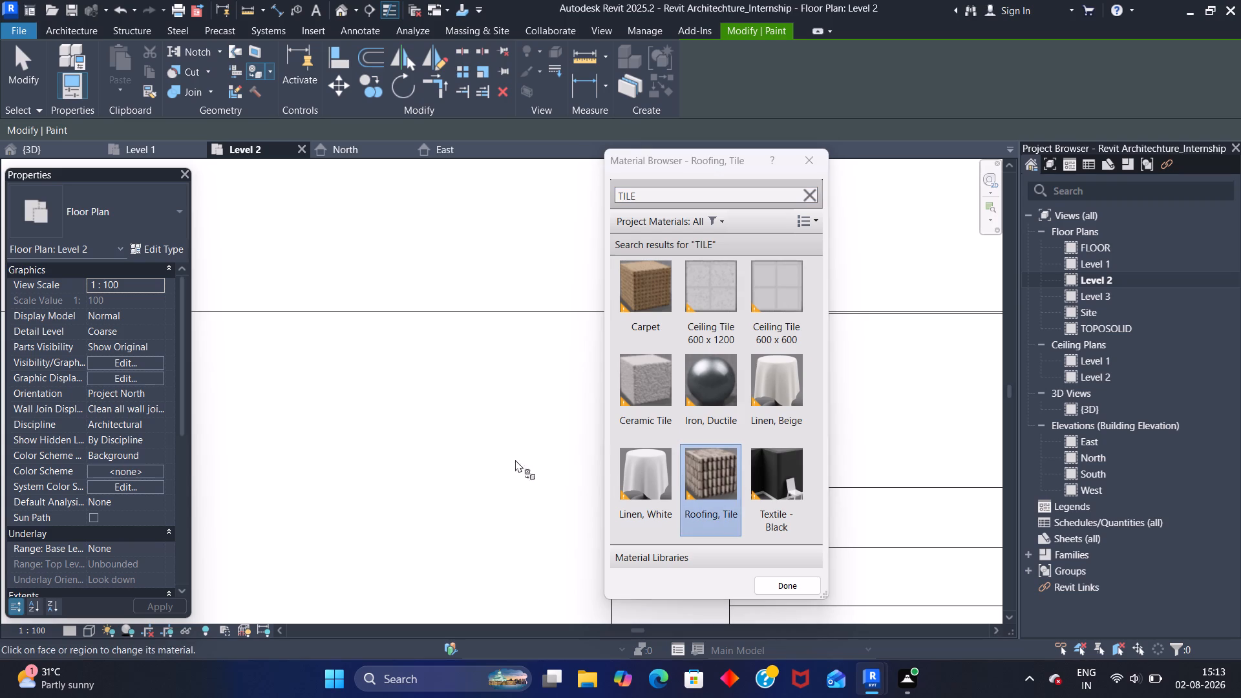
scroll(450, 430, "down", 15)
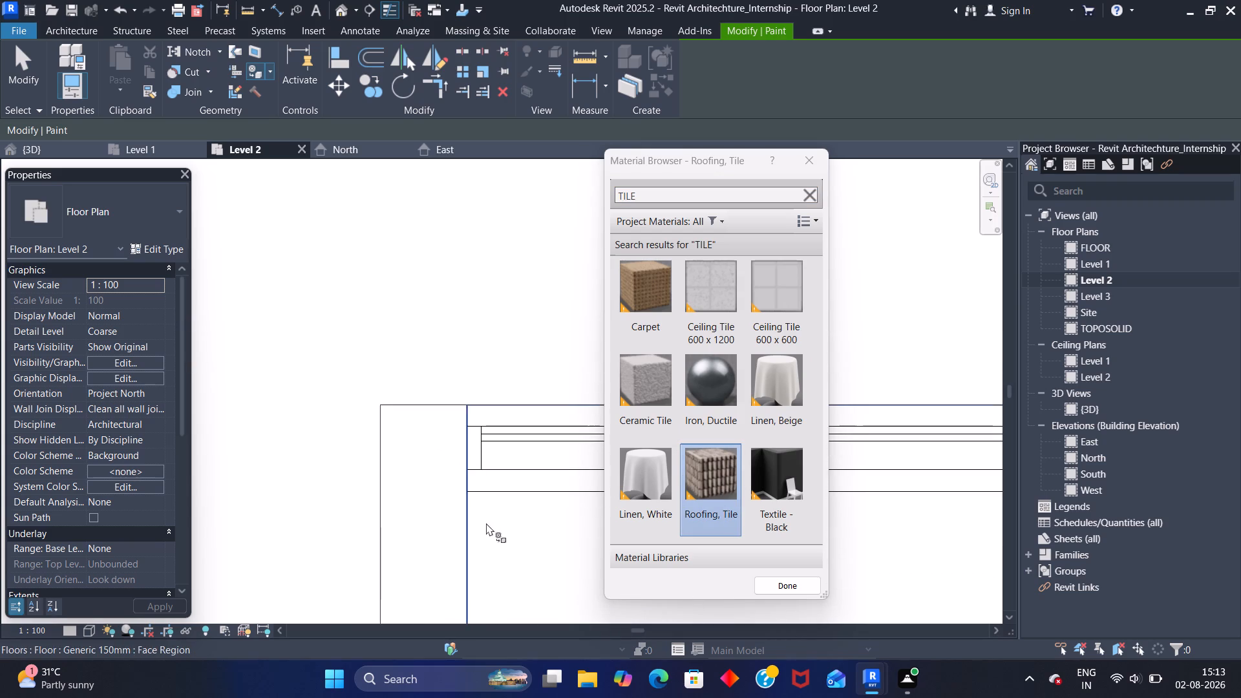
middle_click_drag(494, 538, 488, 365)
left_click(493, 387)
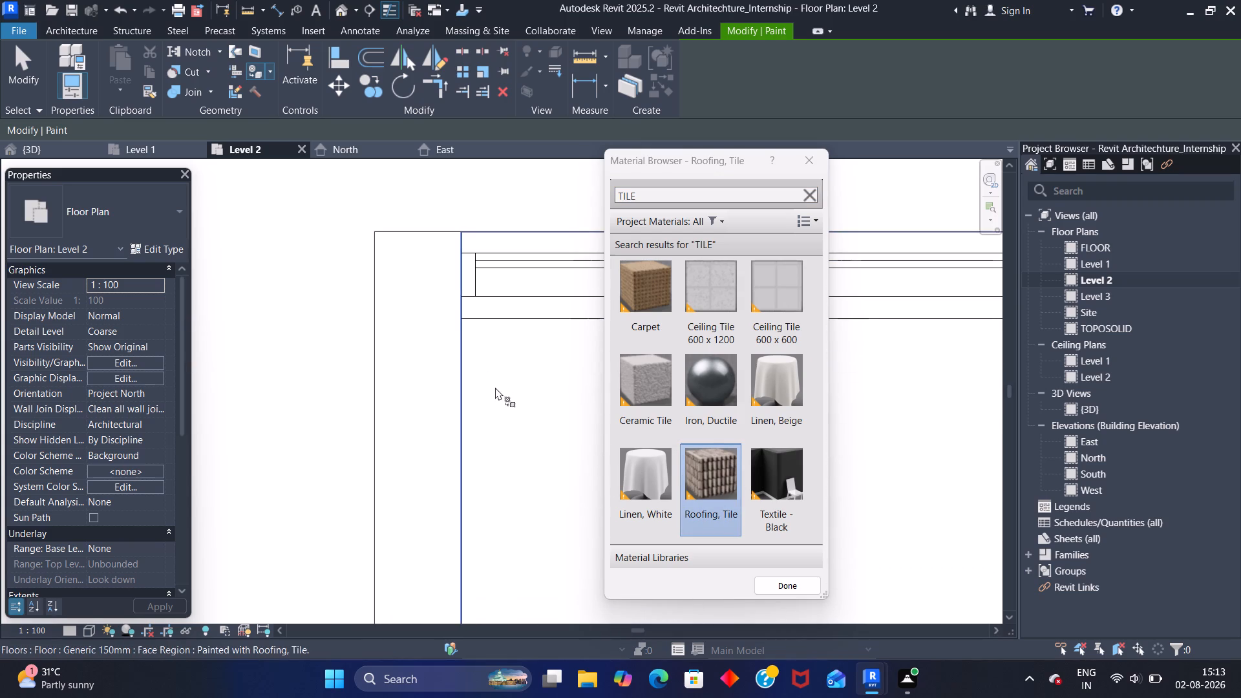
Apply the Roofing, Tile paint again to the split Level 2 floor region and check its extent across the whole plan.
scroll(496, 394, "down", 6)
middle_click_drag(503, 427, 444, 350)
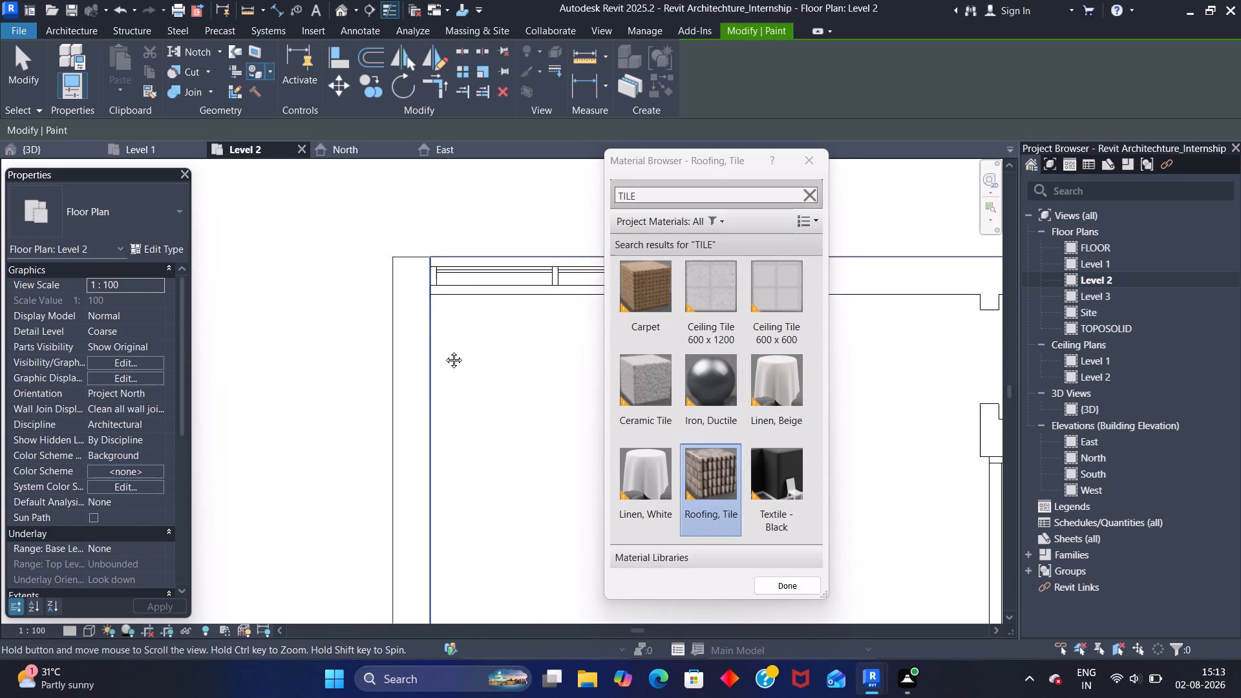
middle_click_drag(444, 350, 372, 256)
scroll(382, 271, "down", 12)
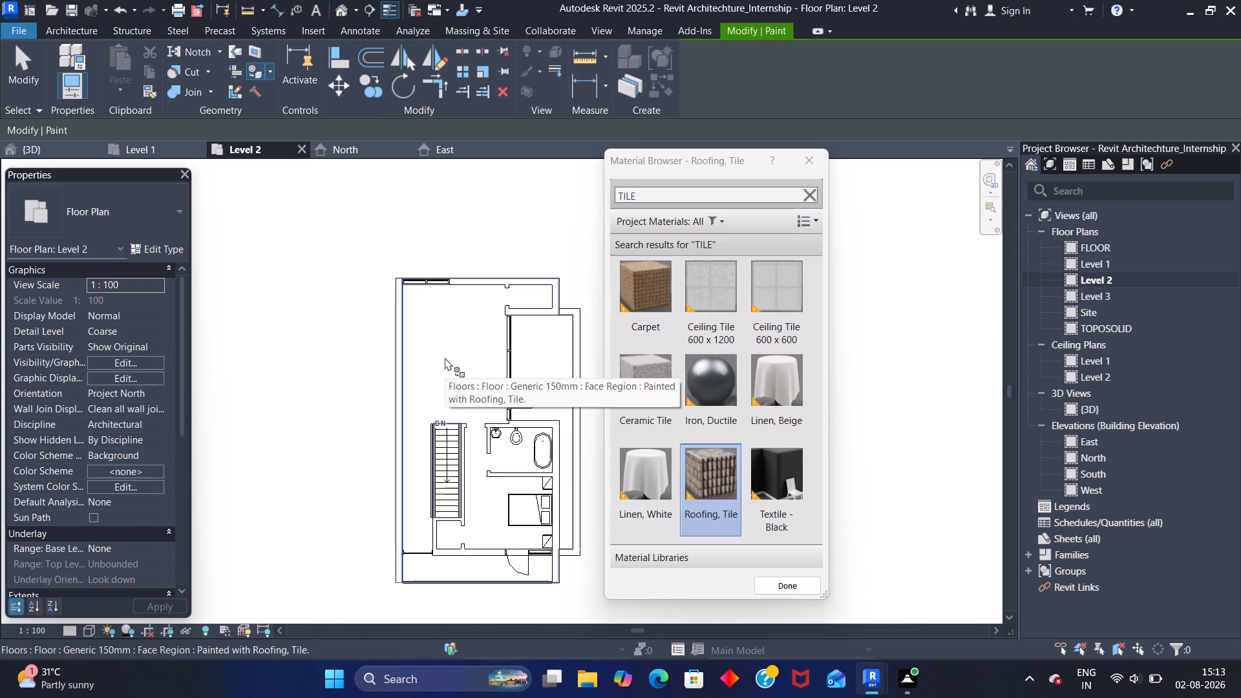
left_click(708, 480)
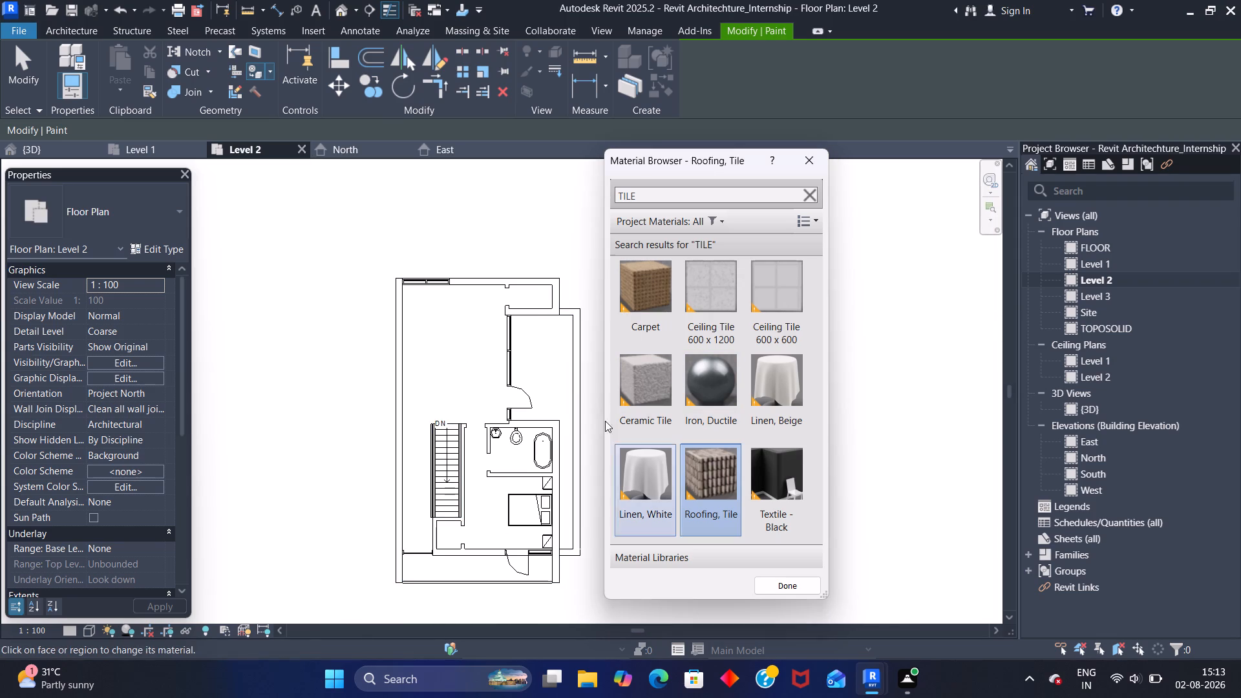
left_click(451, 355)
scroll(451, 355, "up", 2)
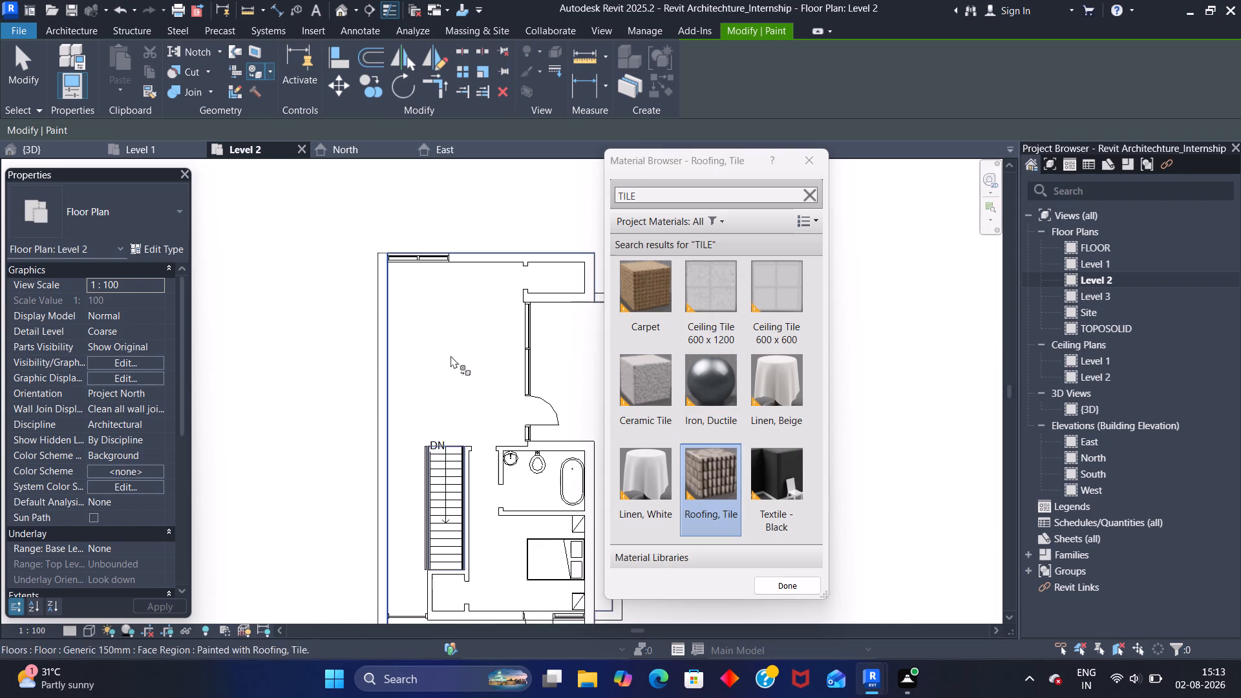
scroll(451, 355, "down", 6)
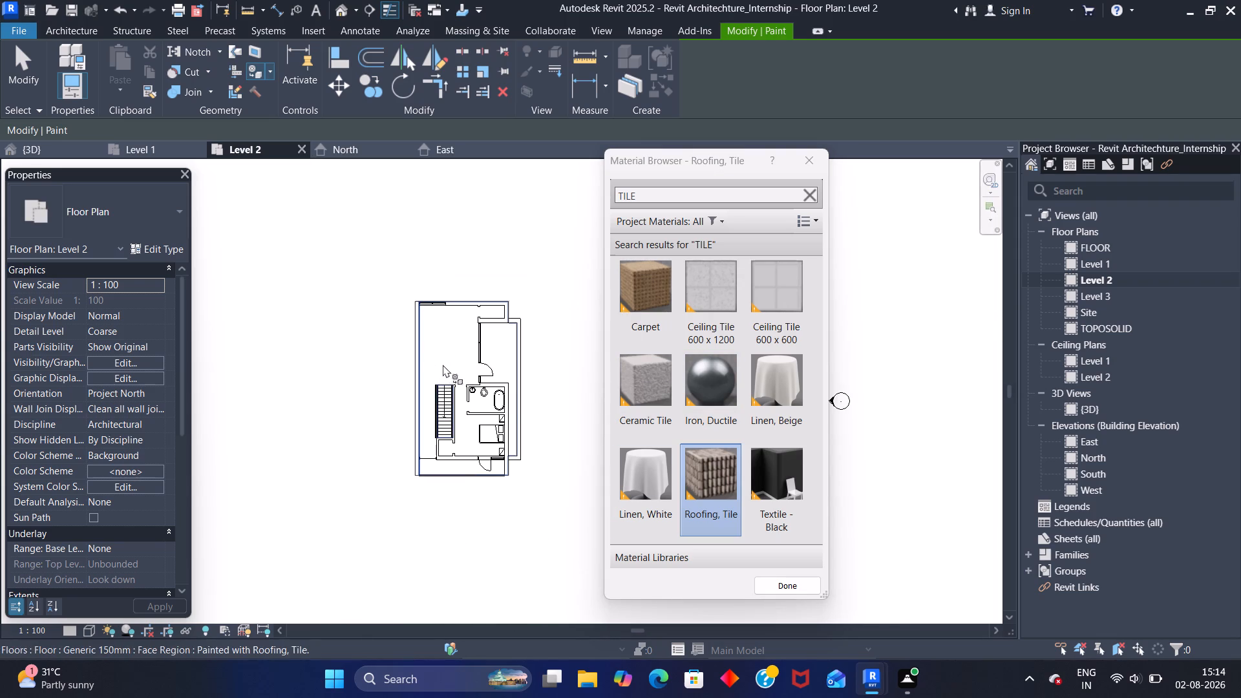
scroll(442, 339, "up", 2)
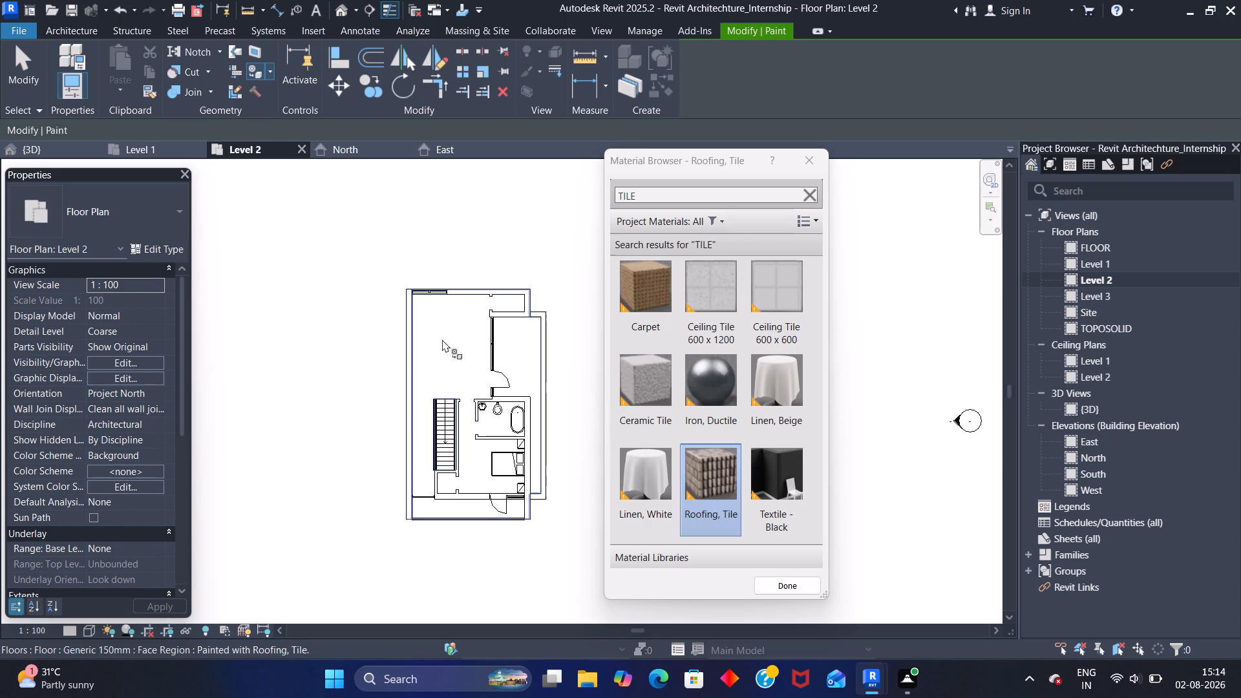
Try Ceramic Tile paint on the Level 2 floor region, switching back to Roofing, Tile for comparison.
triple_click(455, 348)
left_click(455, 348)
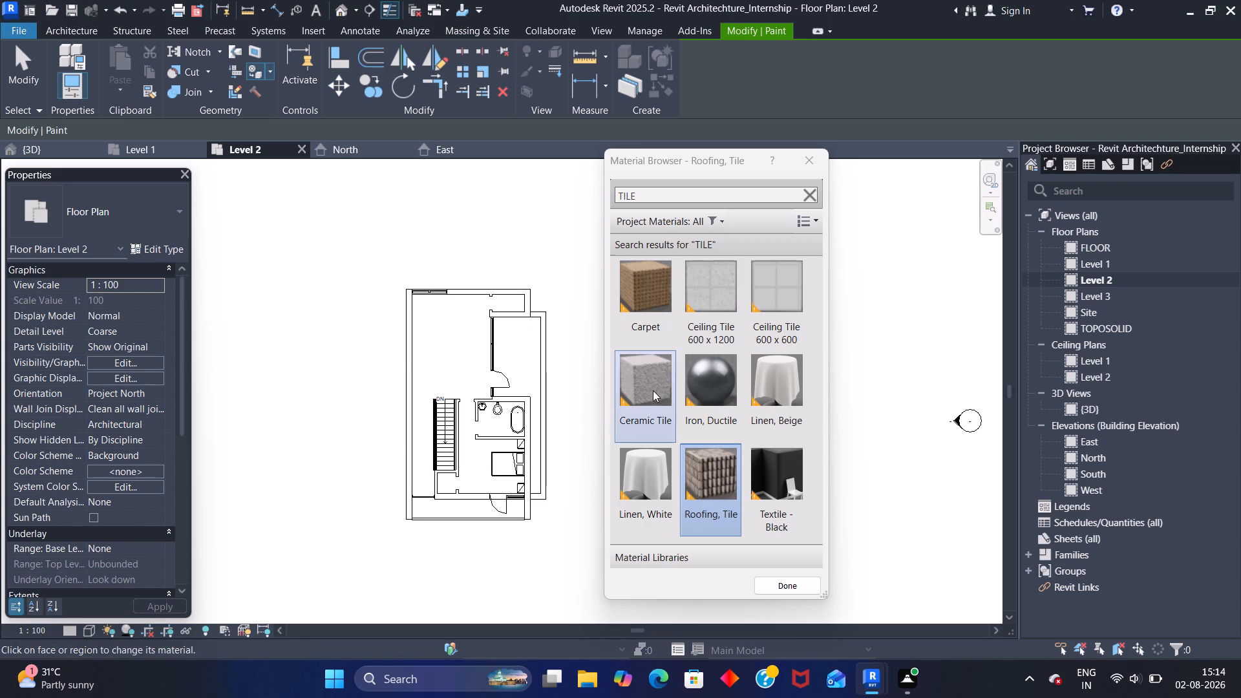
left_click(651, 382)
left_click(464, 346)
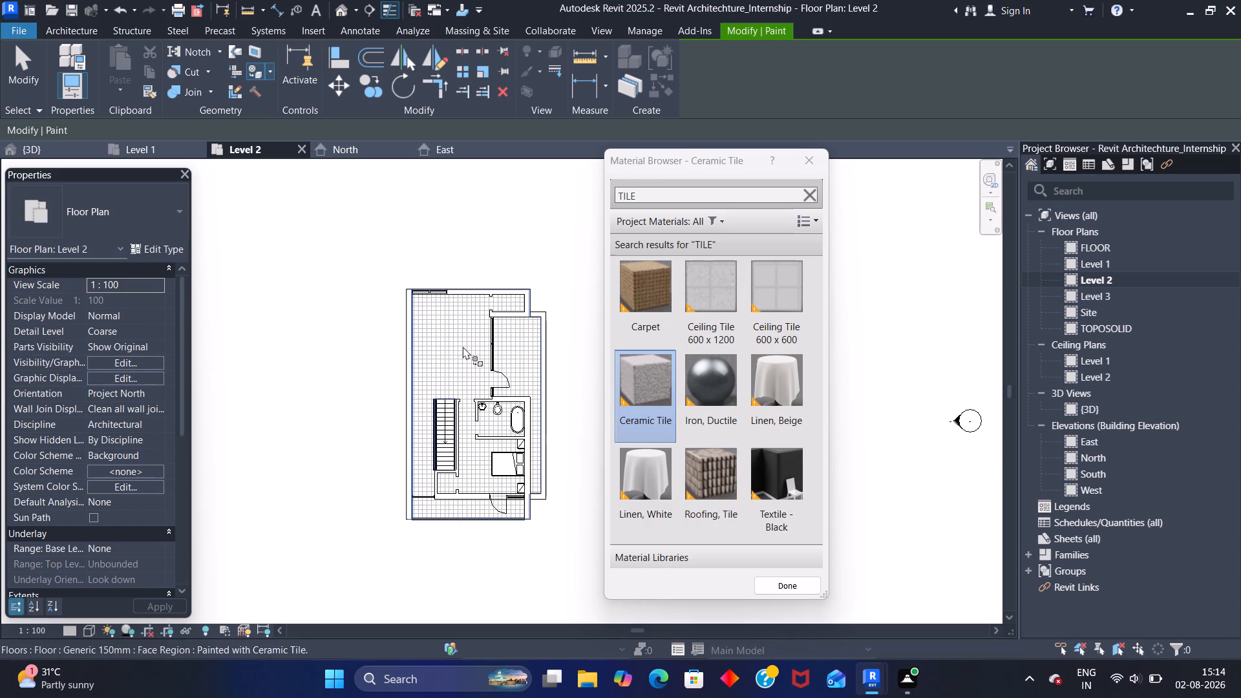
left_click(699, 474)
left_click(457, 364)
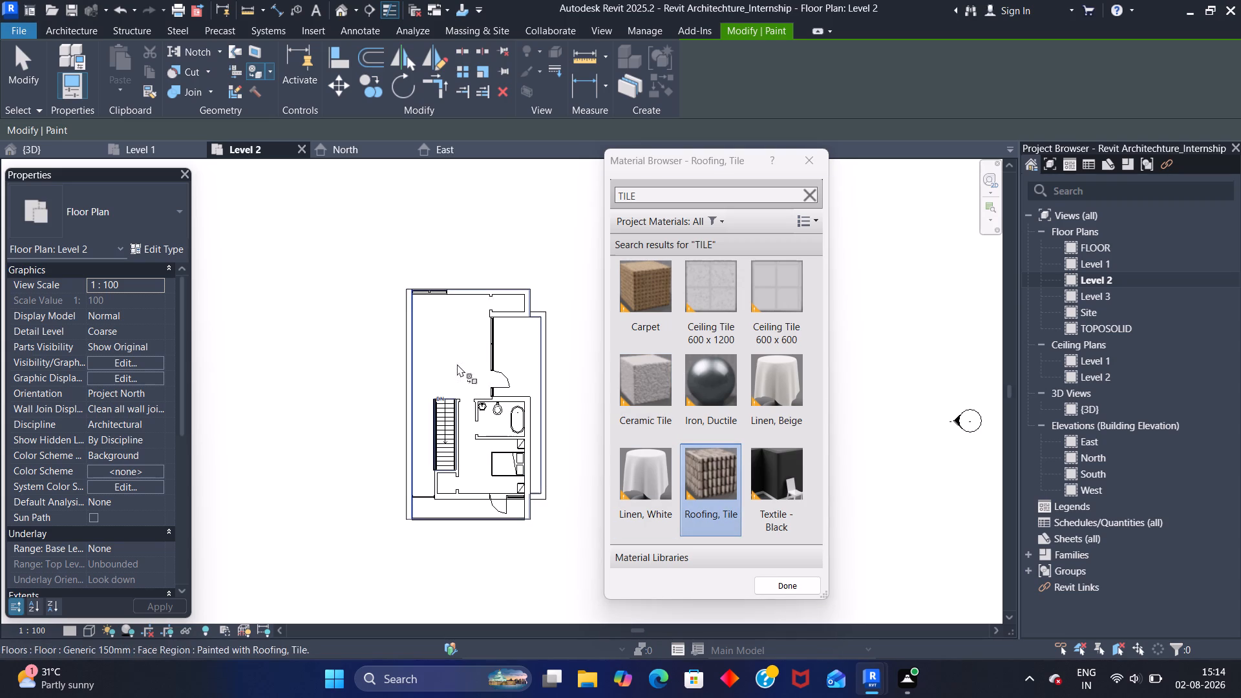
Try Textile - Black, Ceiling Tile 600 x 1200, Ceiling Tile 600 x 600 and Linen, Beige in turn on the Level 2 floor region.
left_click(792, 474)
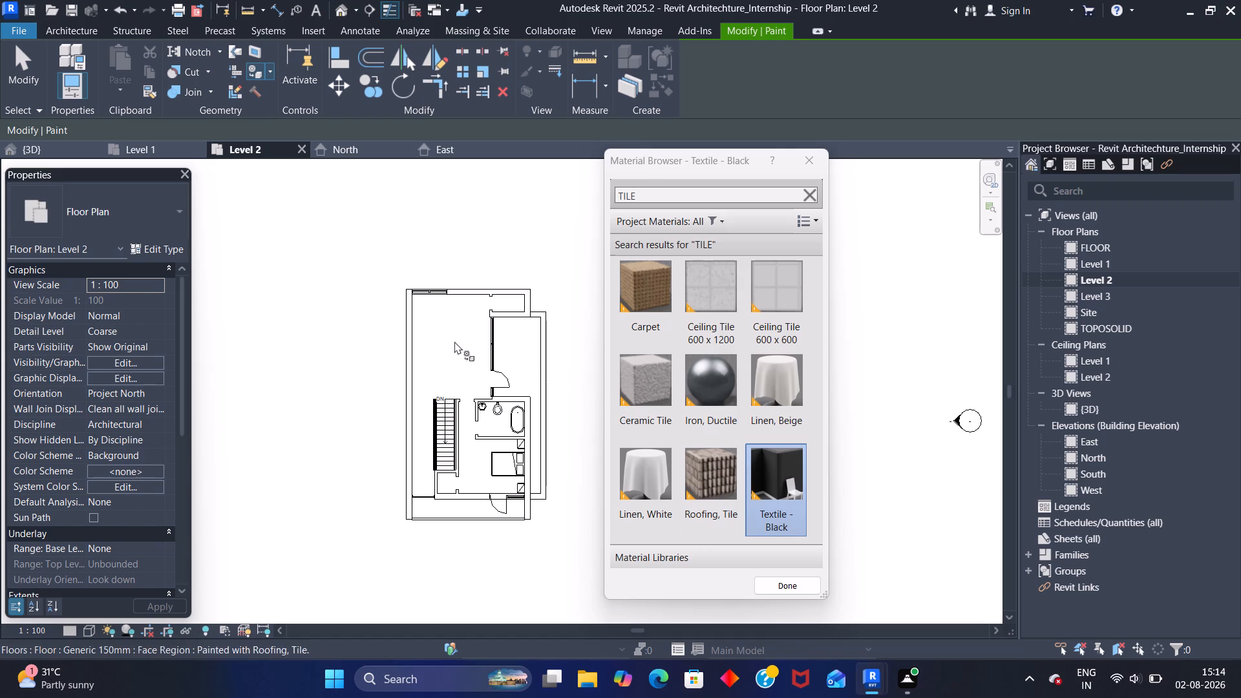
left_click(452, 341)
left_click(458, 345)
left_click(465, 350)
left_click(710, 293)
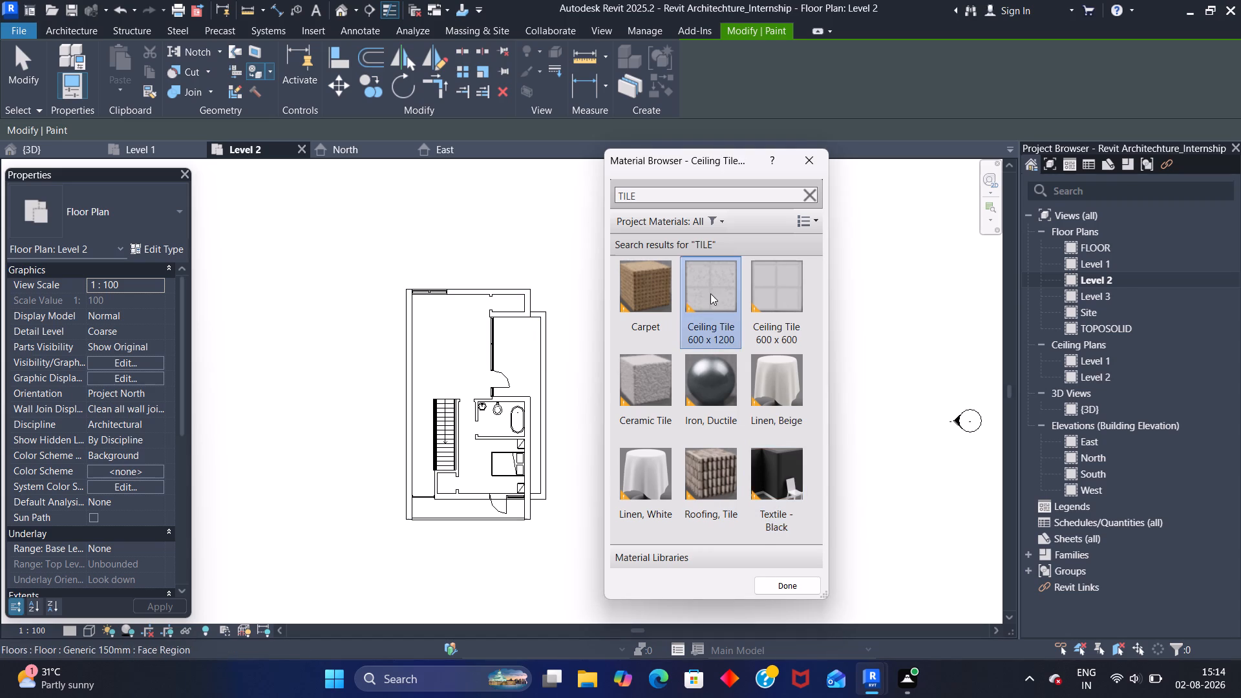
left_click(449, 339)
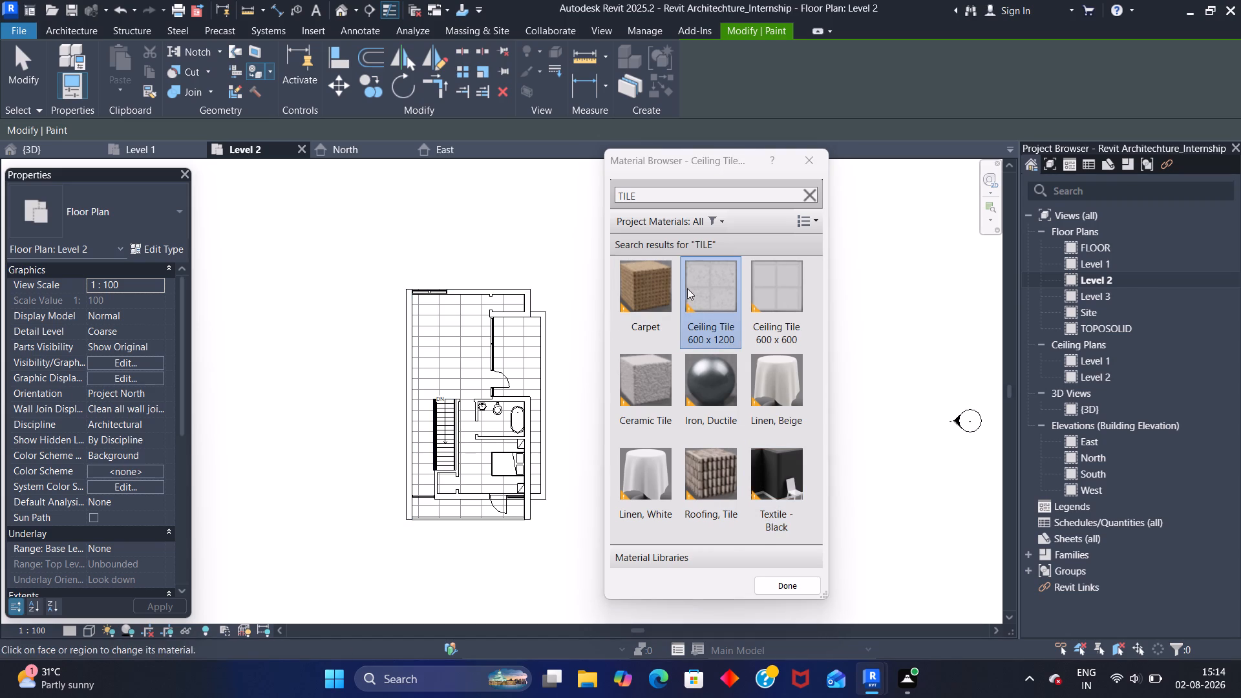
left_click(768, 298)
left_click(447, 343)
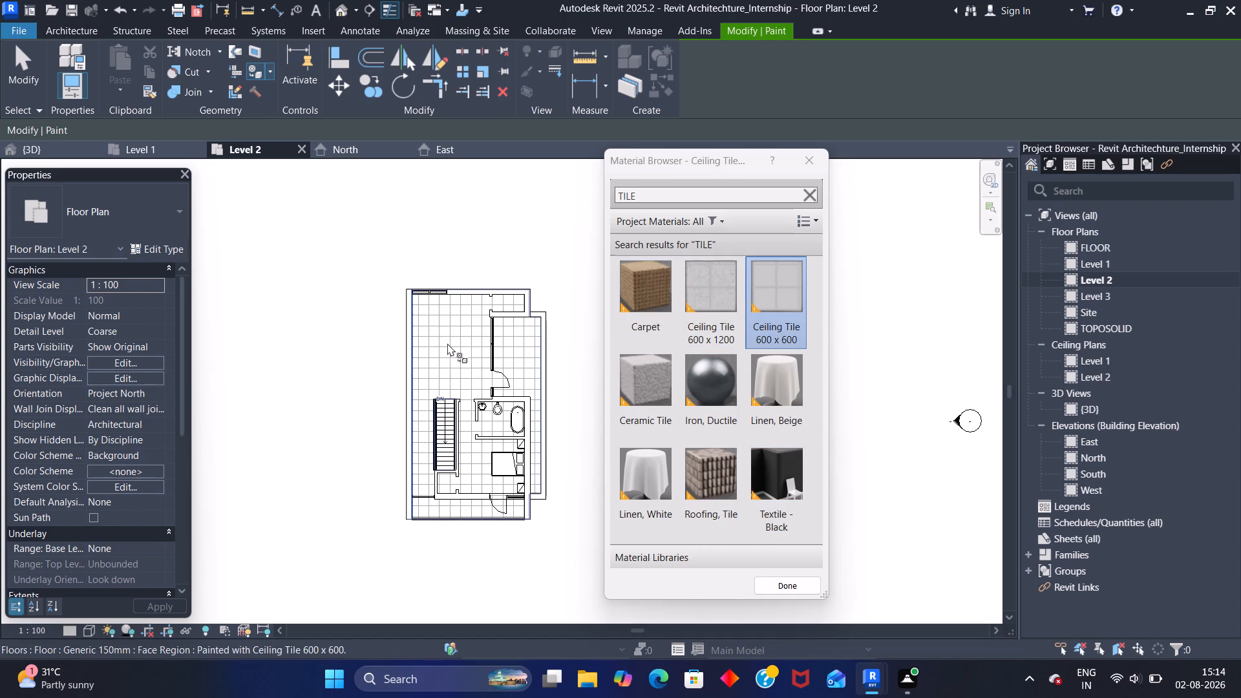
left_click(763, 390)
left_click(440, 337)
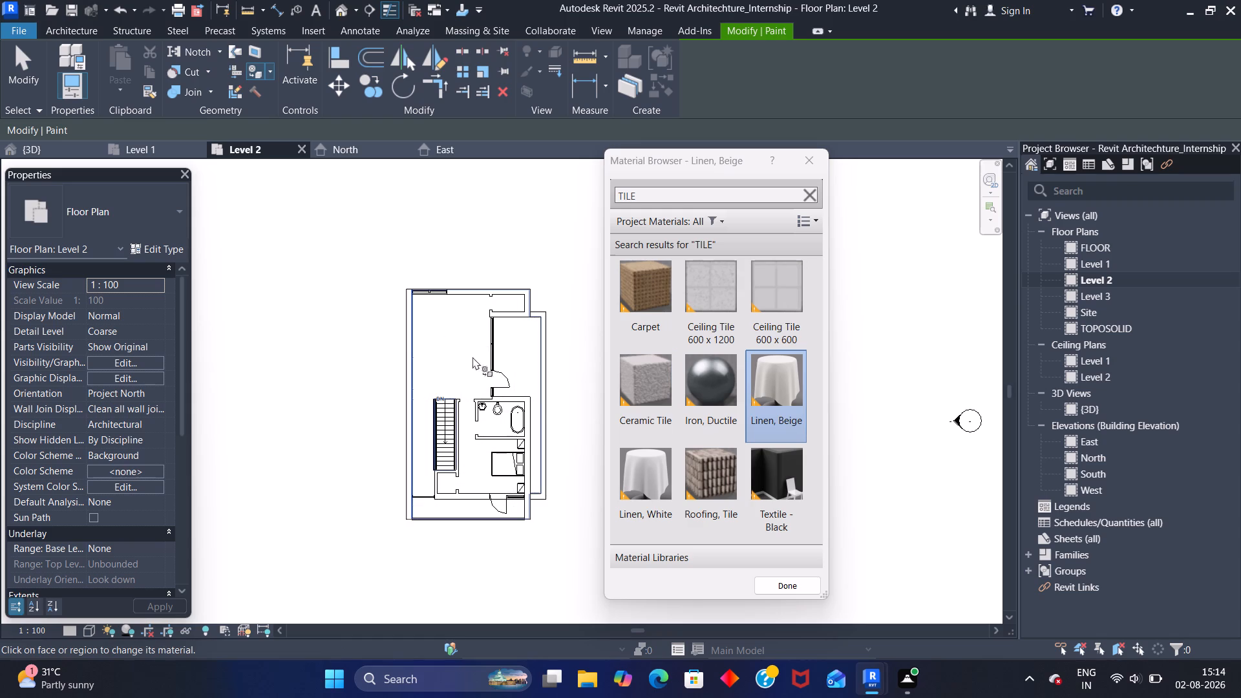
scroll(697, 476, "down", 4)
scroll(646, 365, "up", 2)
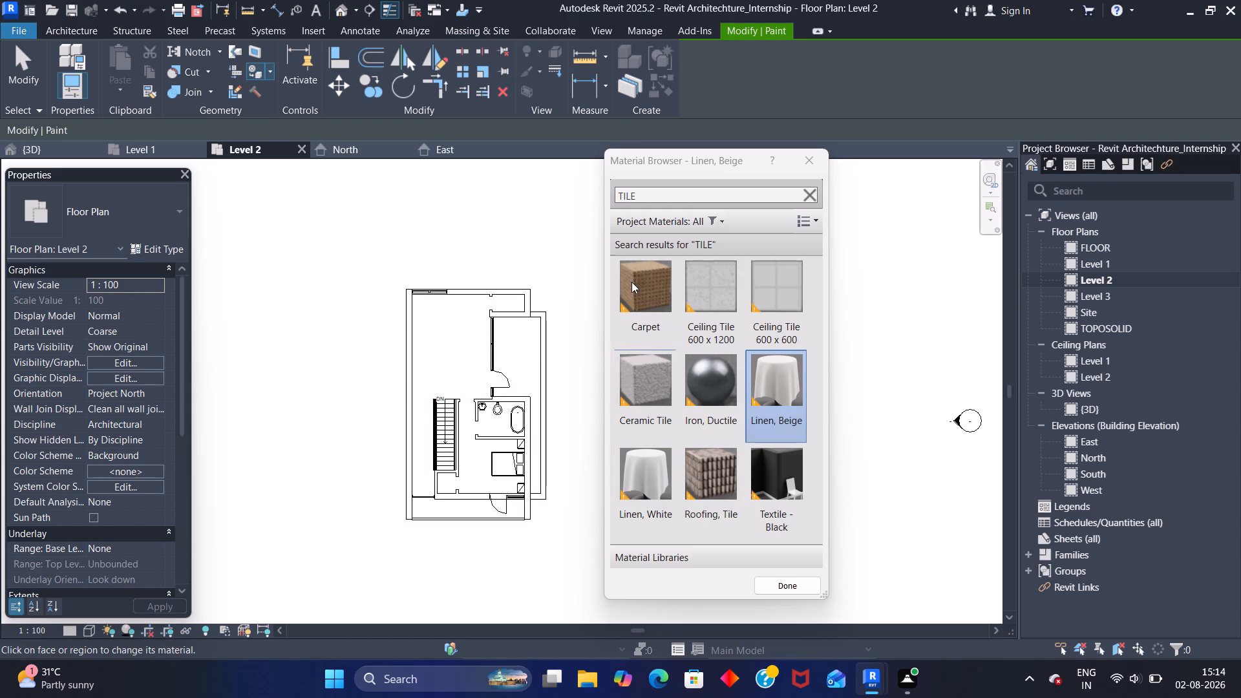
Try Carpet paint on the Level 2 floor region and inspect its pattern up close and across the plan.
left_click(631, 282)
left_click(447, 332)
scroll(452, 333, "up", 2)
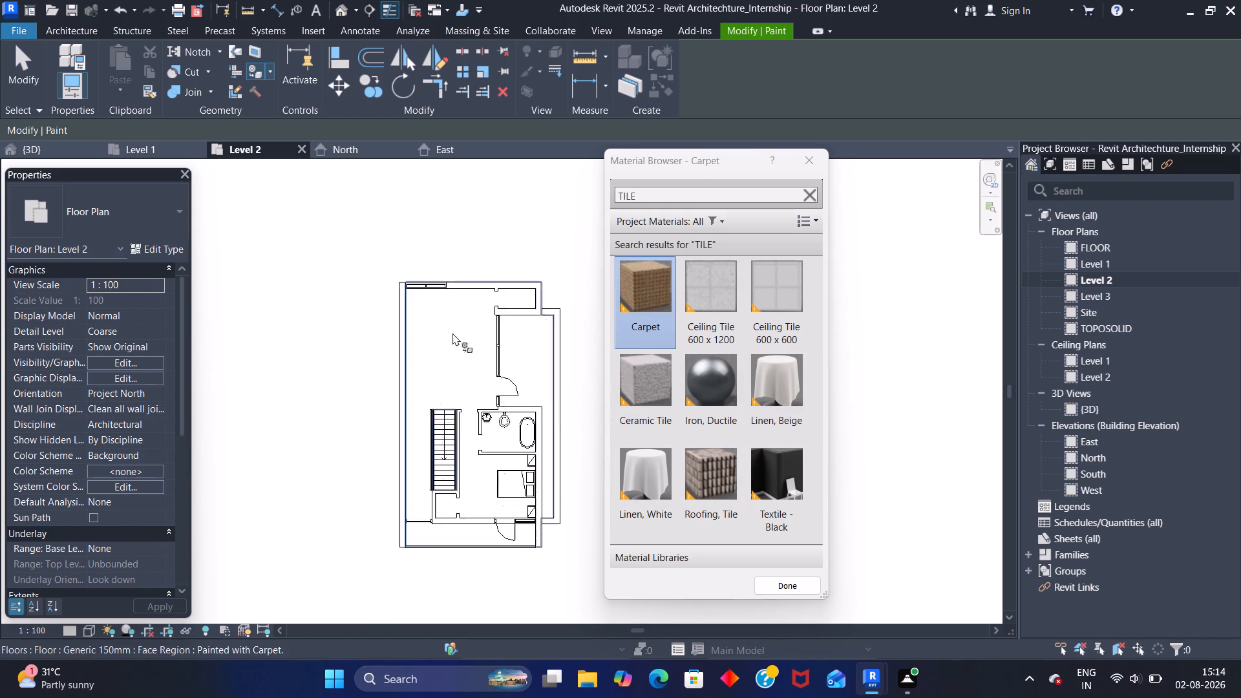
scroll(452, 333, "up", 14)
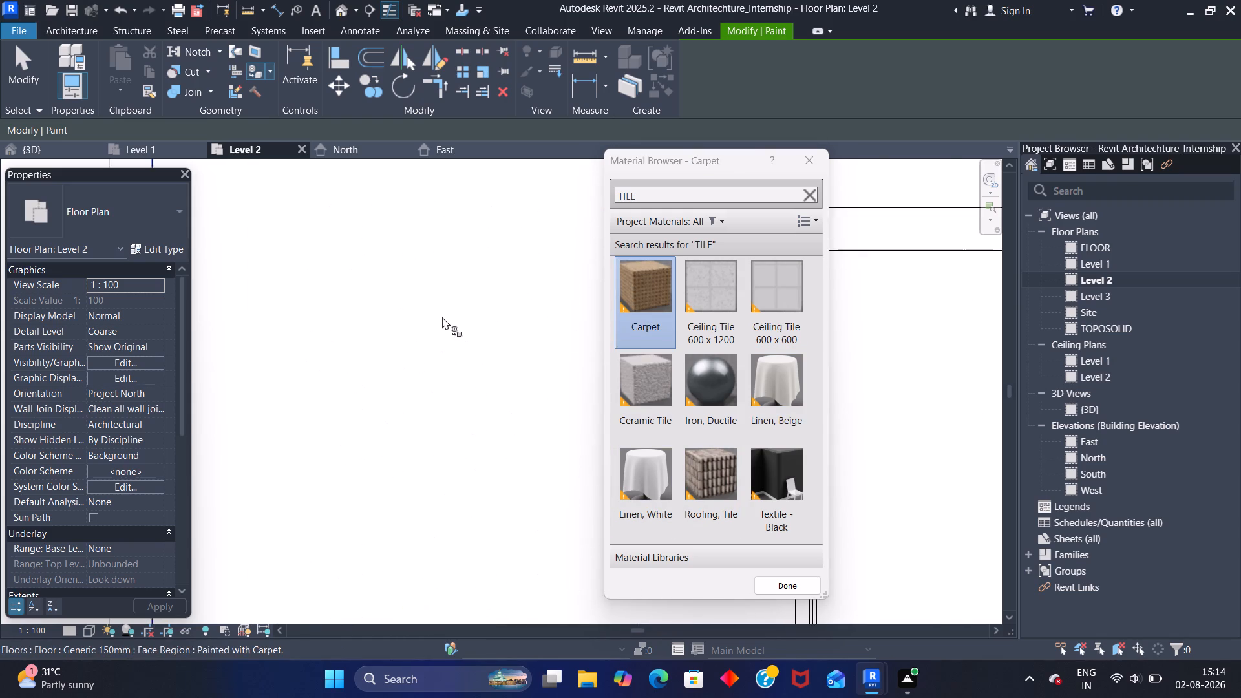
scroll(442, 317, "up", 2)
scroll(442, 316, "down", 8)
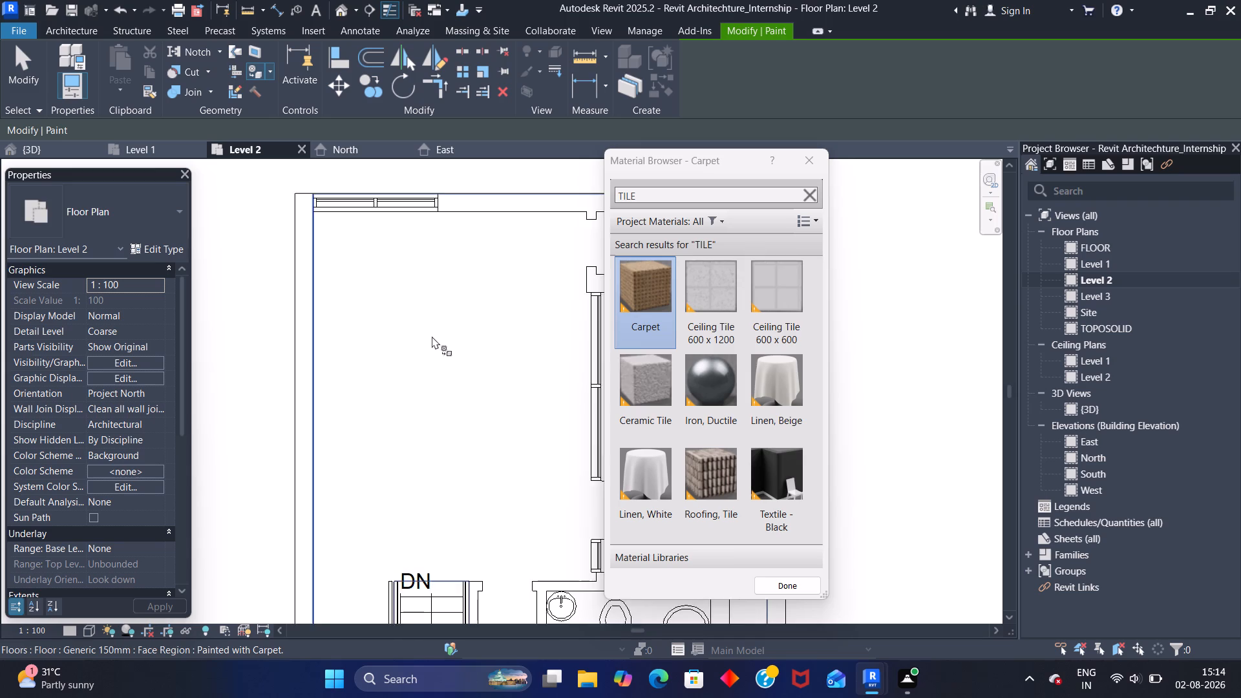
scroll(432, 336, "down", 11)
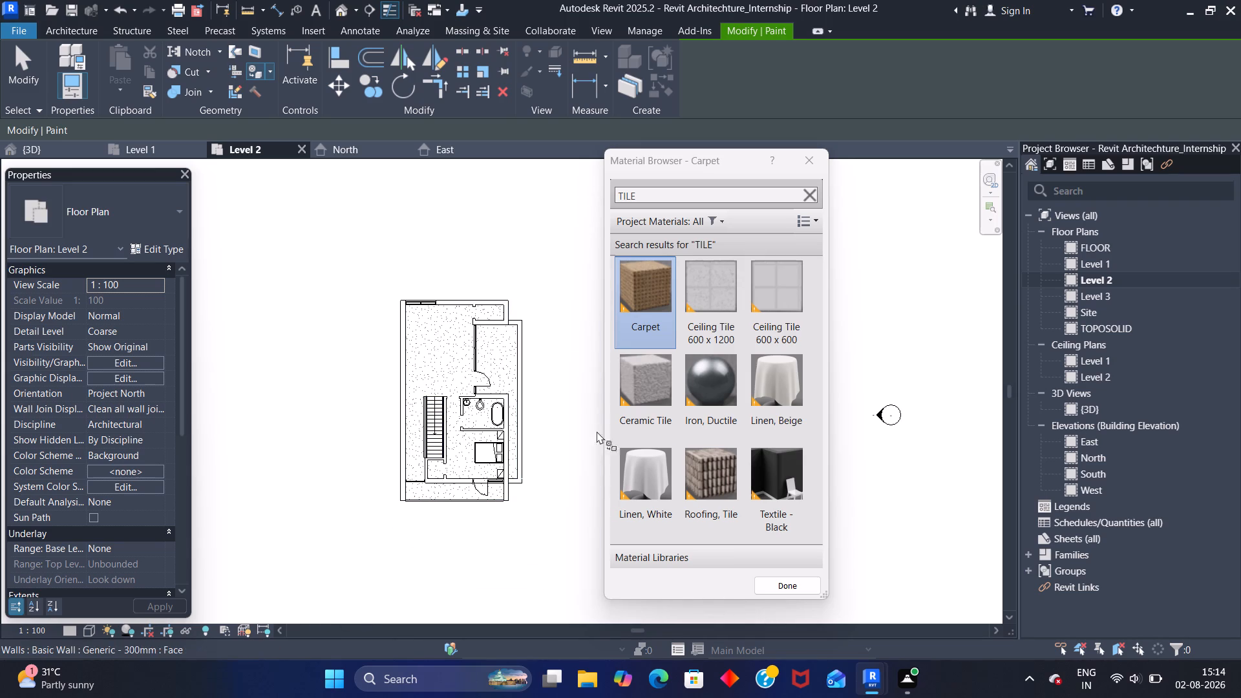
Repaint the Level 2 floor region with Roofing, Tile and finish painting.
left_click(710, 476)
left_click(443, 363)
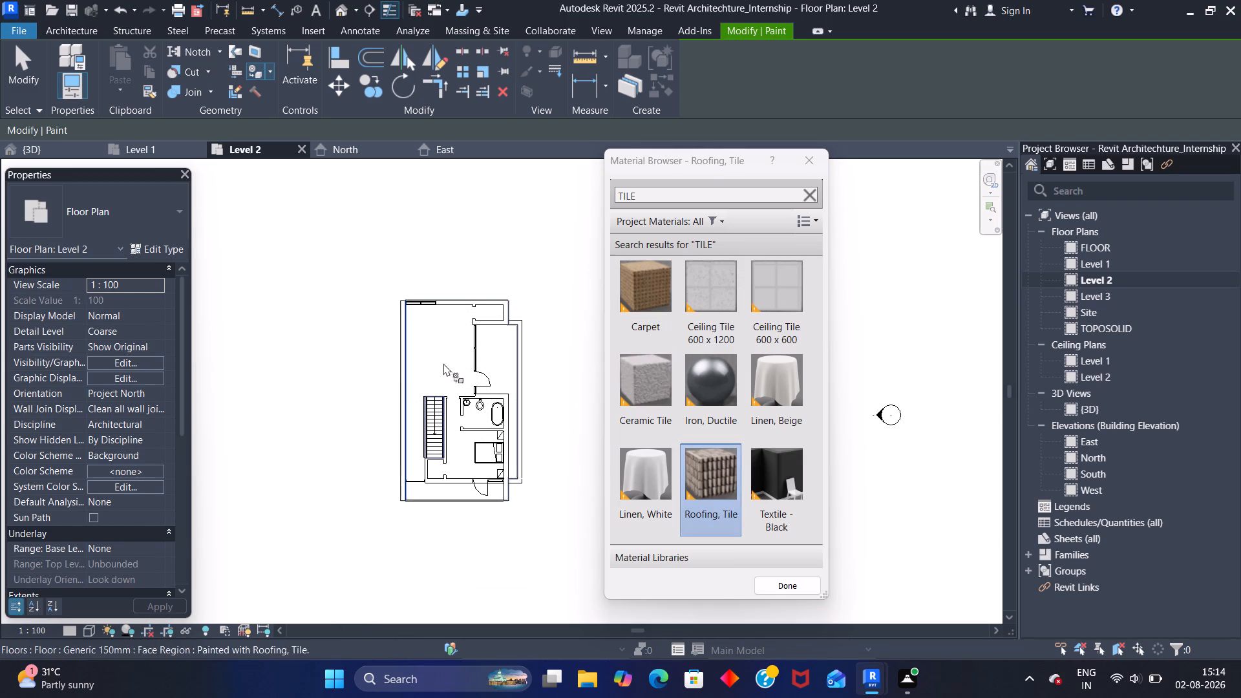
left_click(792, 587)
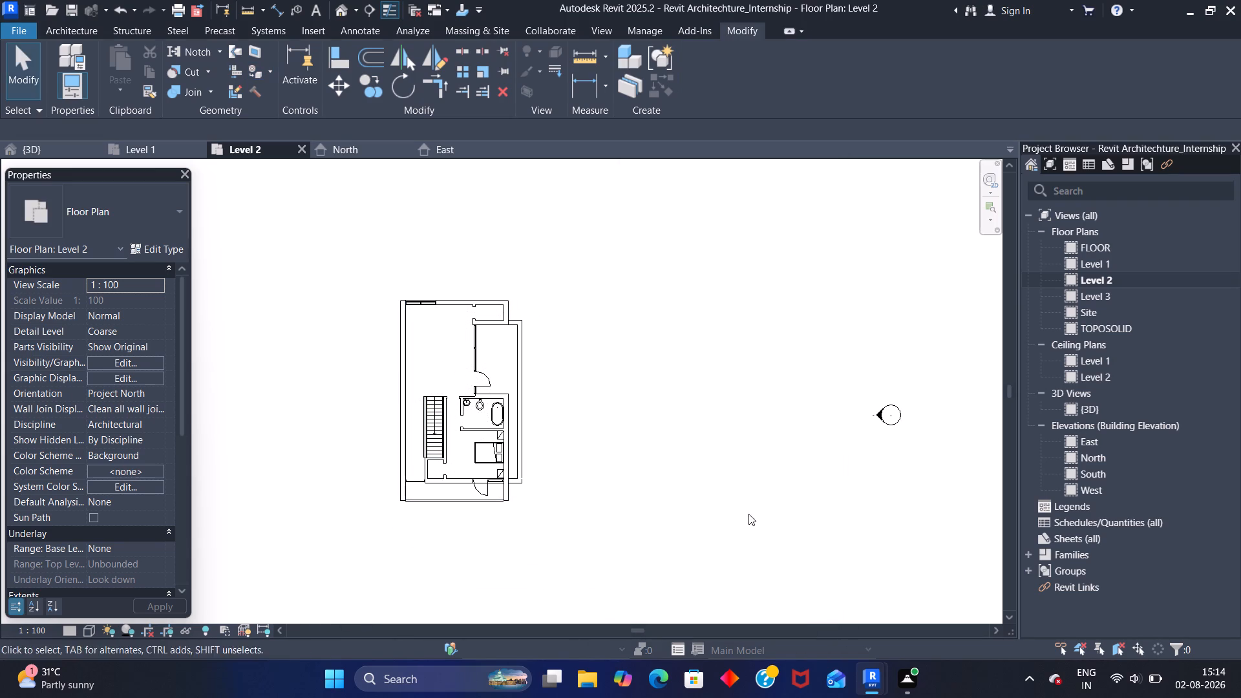
Set the Level 2 plan's visual style to Realistic and inspect the painted floor texture up close.
left_click(82, 628)
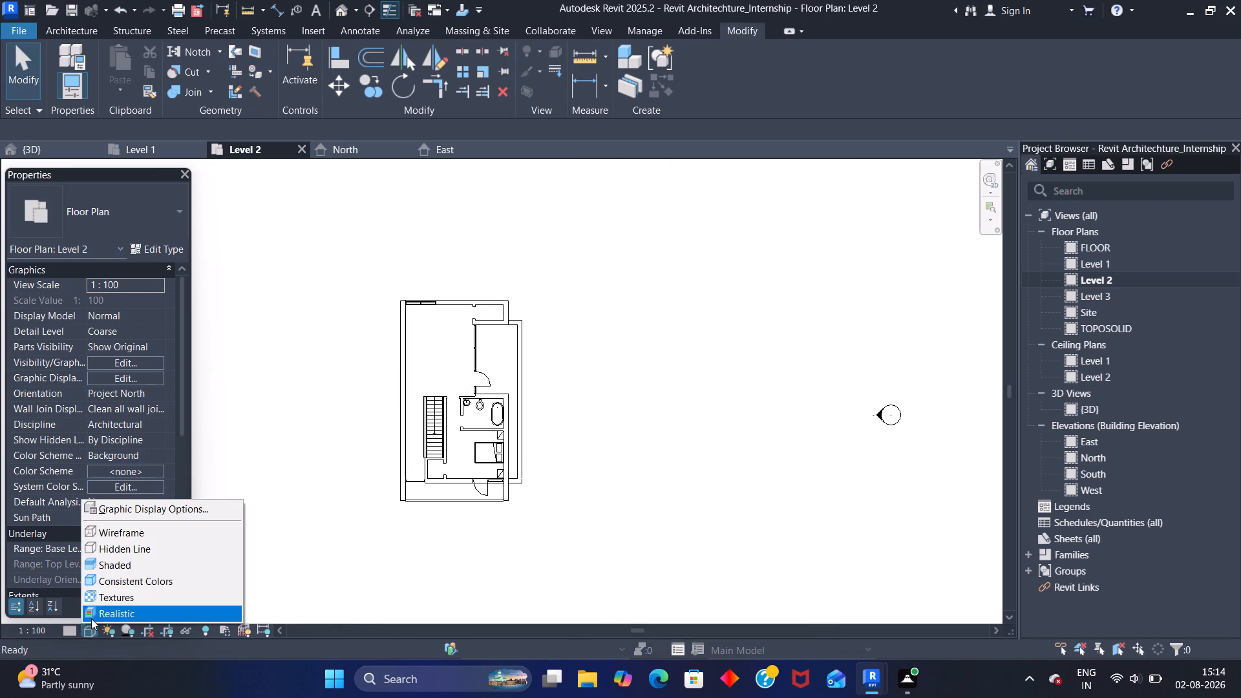
left_click(98, 617)
scroll(407, 351, "up", 9)
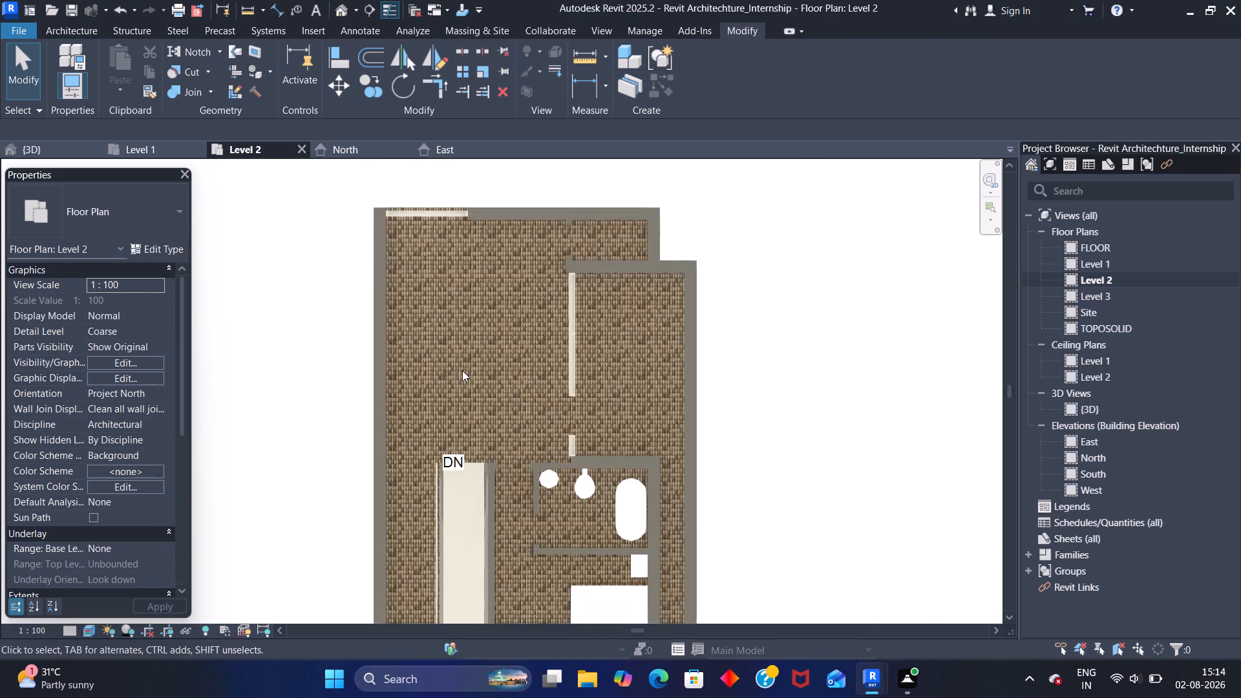
scroll(462, 370, "up", 18)
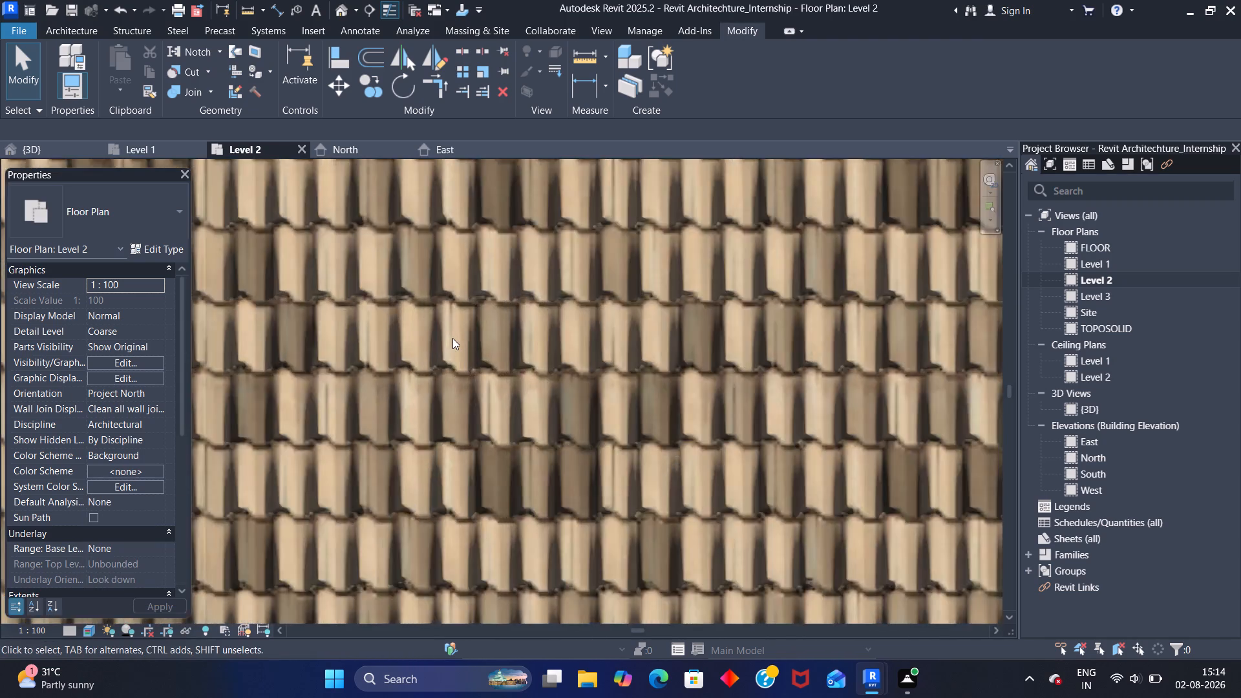
scroll(452, 338, "up", 6)
scroll(452, 338, "down", 12)
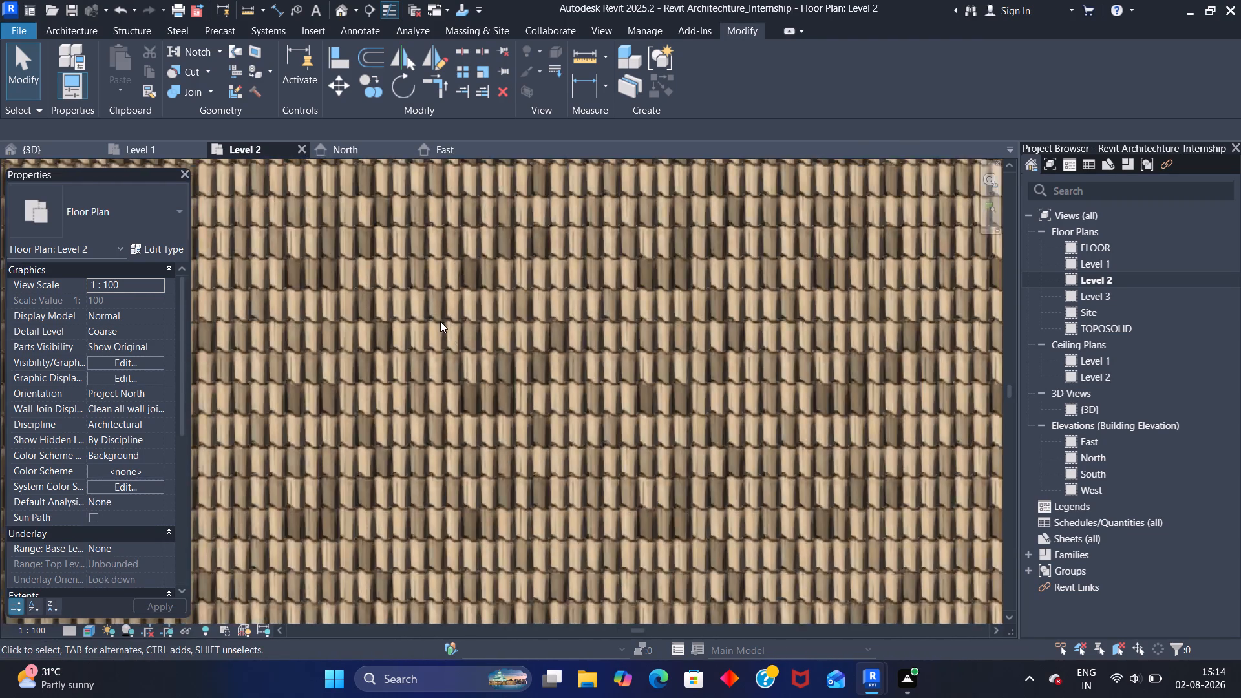
scroll(440, 321, "down", 18)
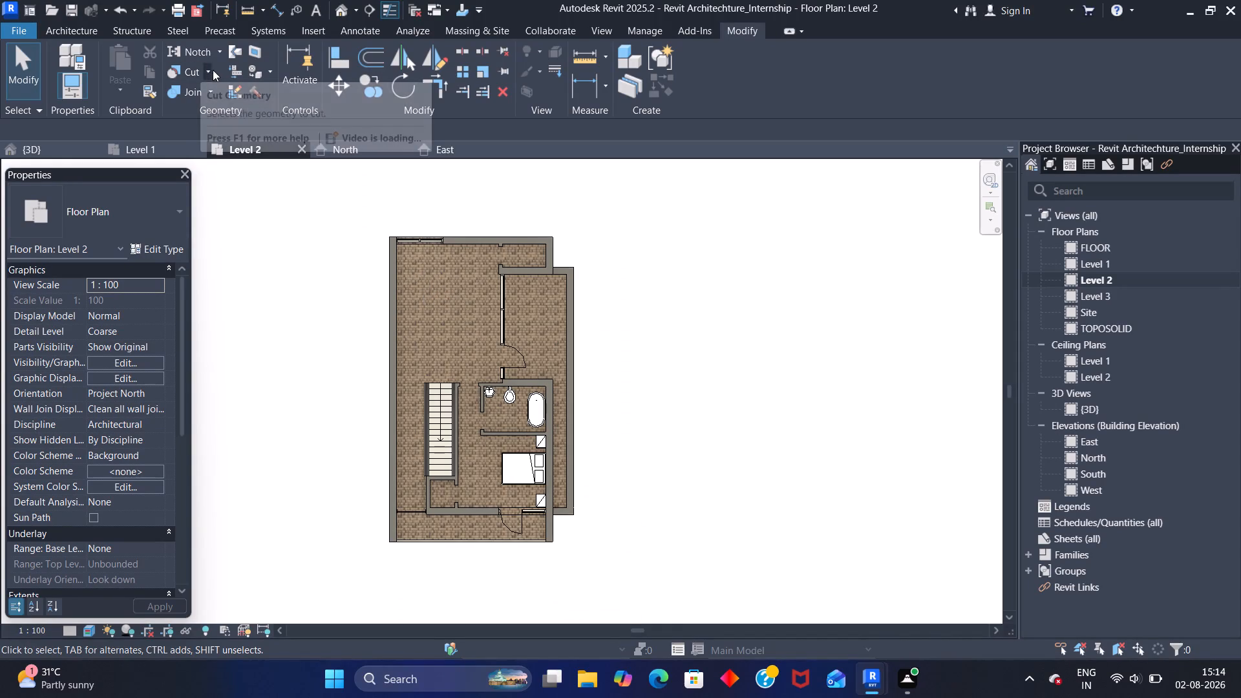
Search the project materials for TILE, paint the Level 2 floor region with Ceiling Tile 600 x 1200 and finish painting.
left_click(251, 74)
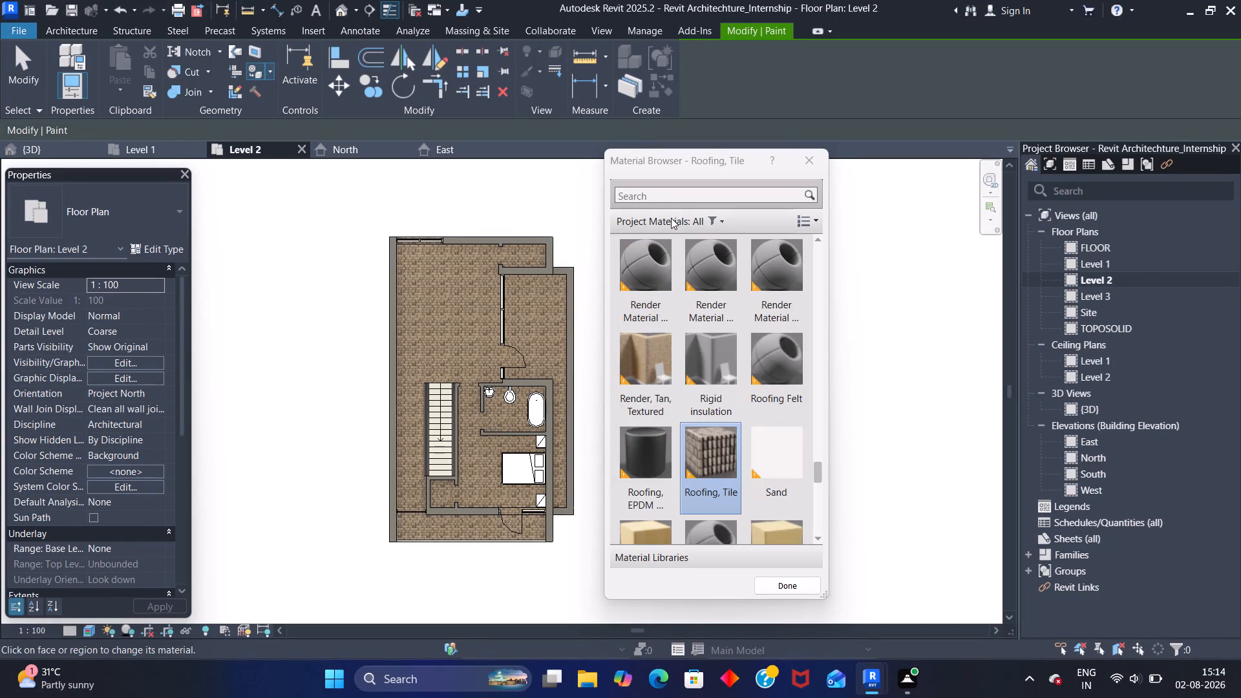
left_click(664, 195)
type("TILE")
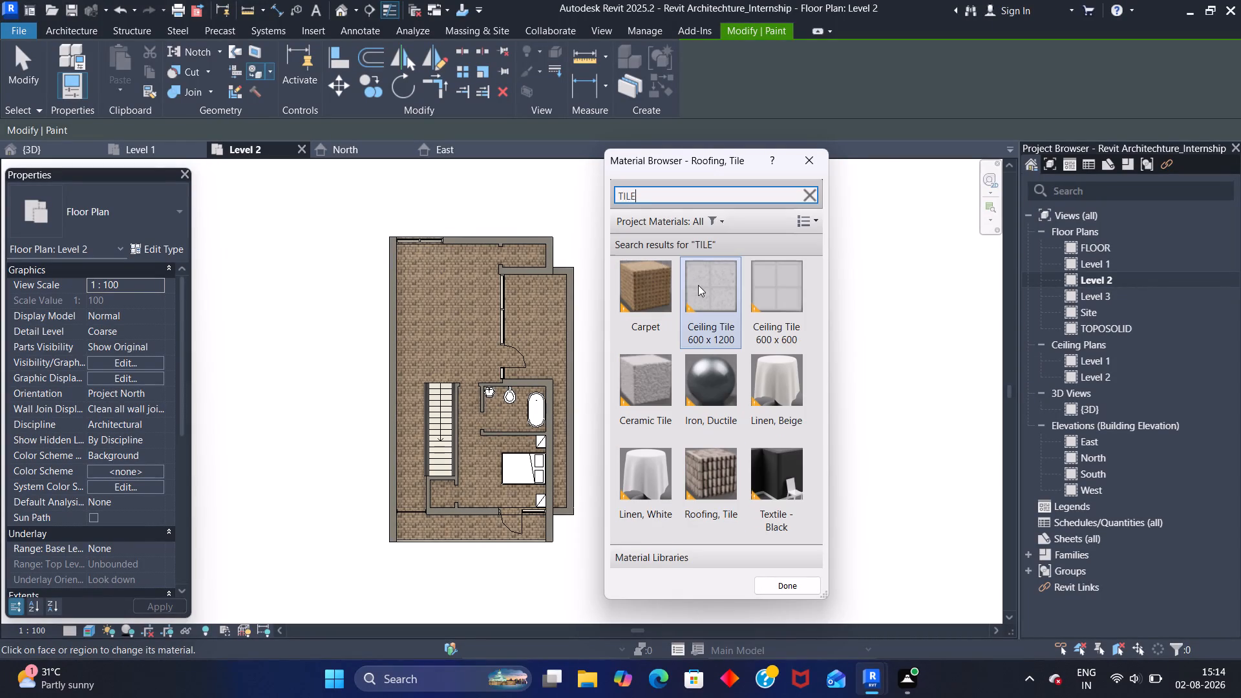
left_click(698, 285)
left_click(438, 318)
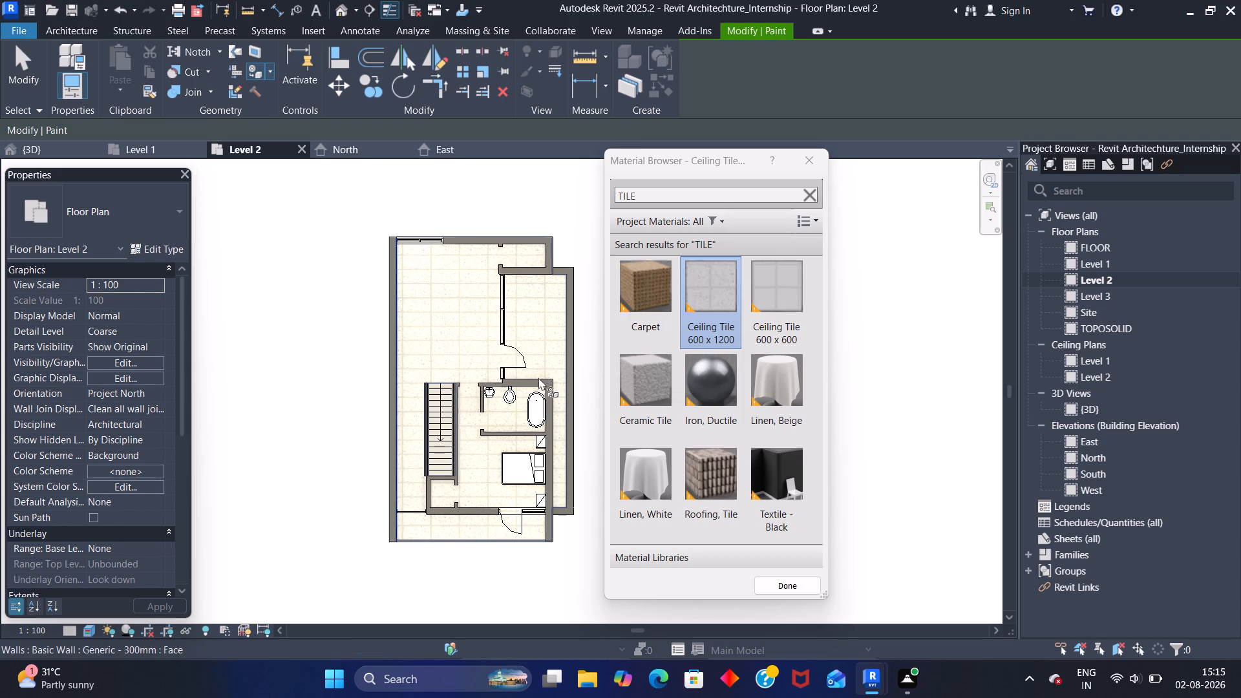
left_click(792, 584)
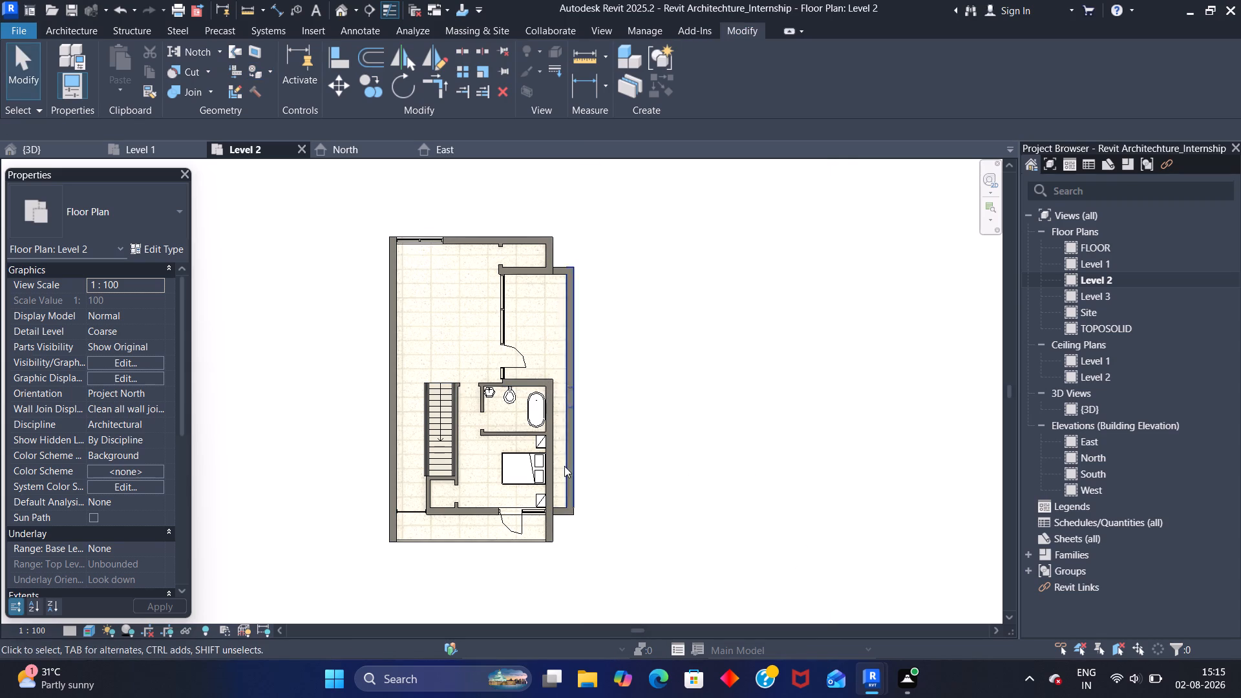
Start a Split Face boundary on the Level 2 floor for the area around the bedroom's bed.
left_click(251, 49)
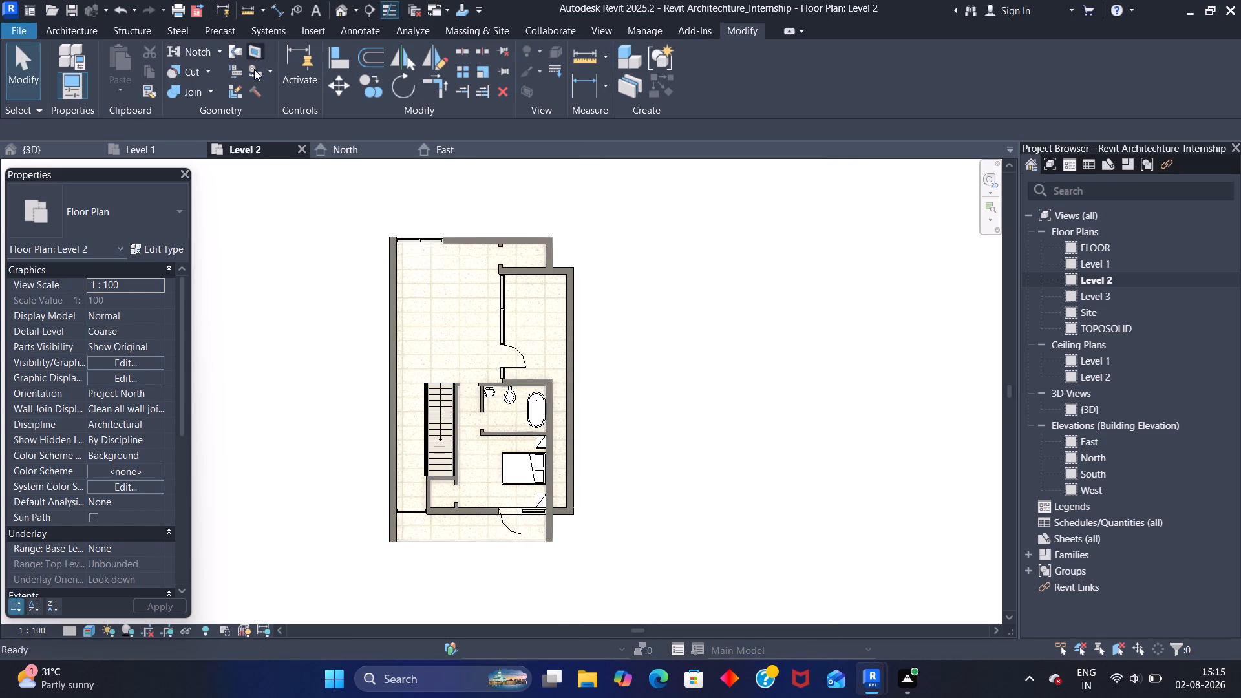
scroll(415, 235, "up", 4)
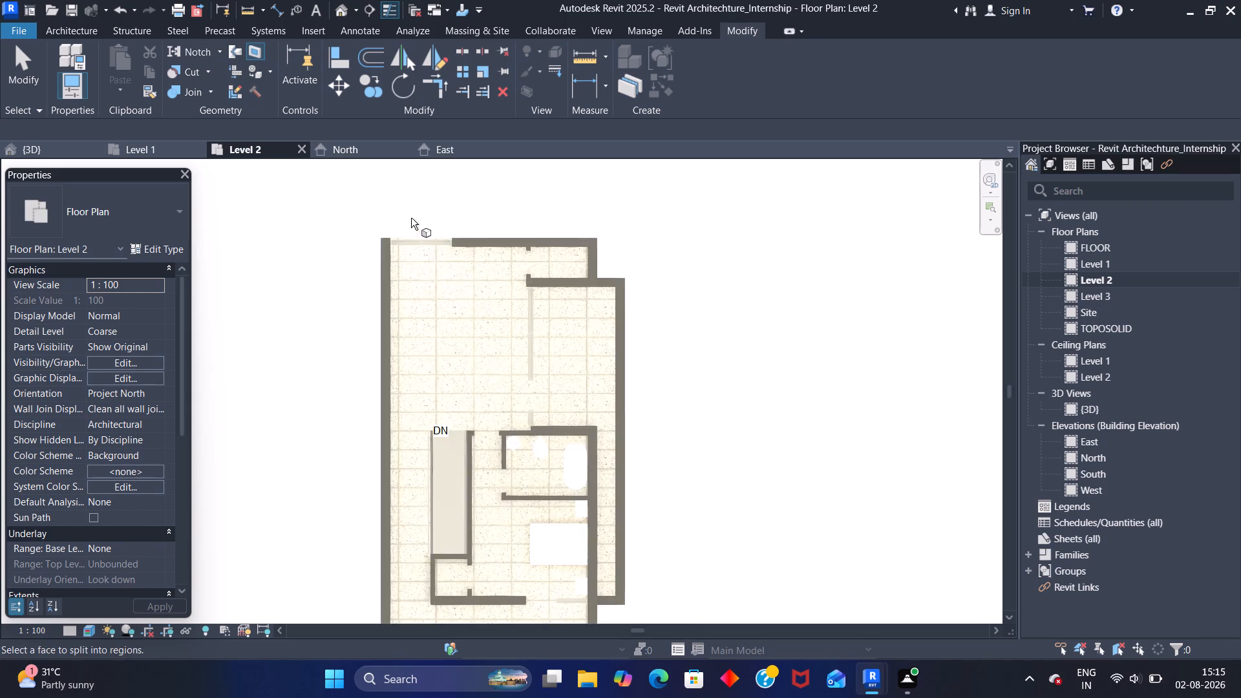
scroll(411, 218, "up", 9)
left_click(404, 241)
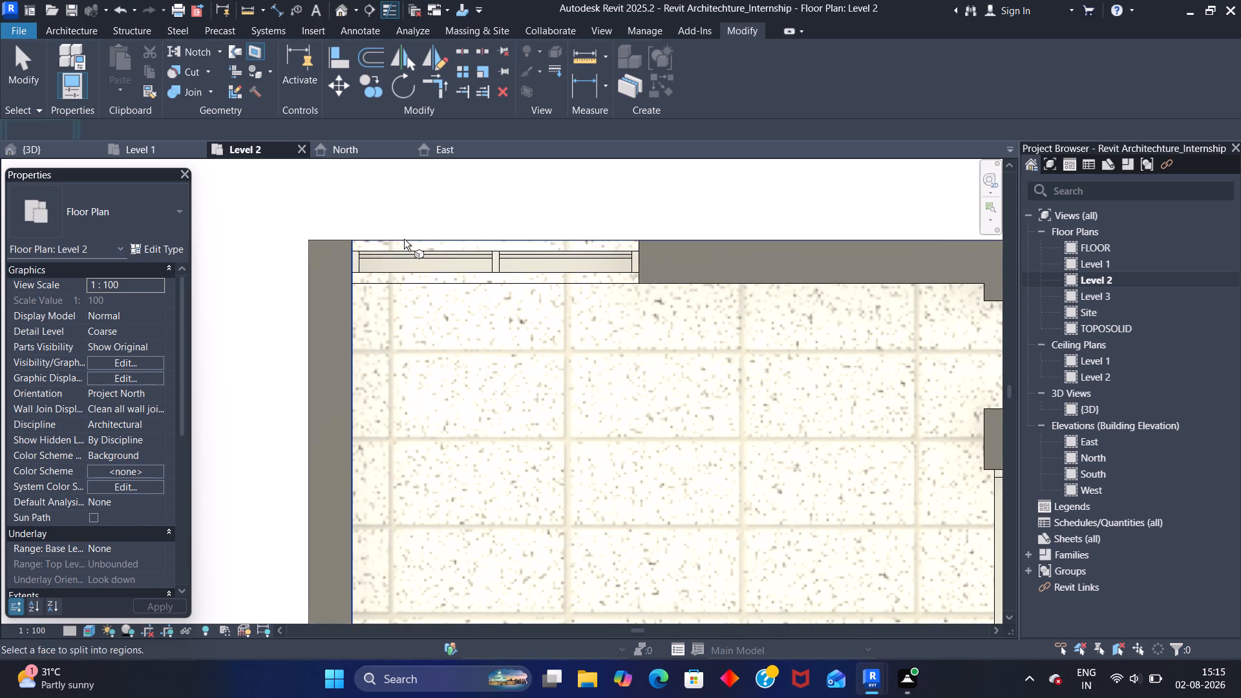
scroll(477, 373, "down", 11)
scroll(532, 447, "down", 2)
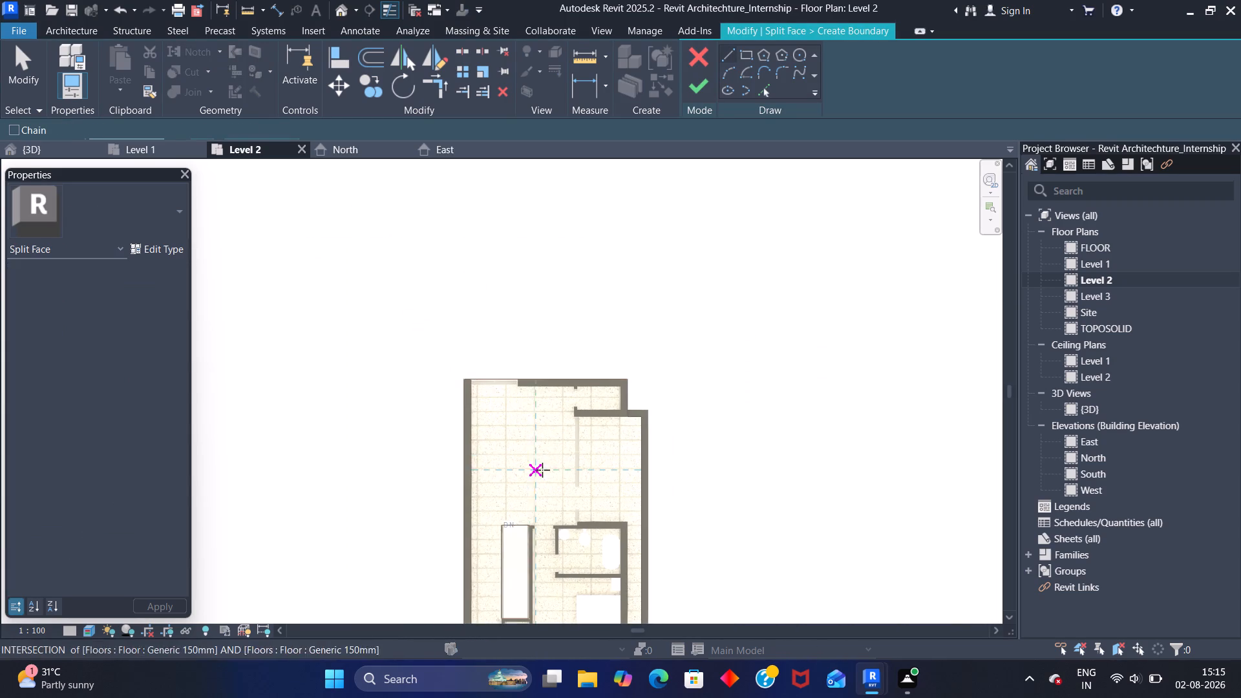
scroll(577, 468, "up", 3)
scroll(622, 428, "up", 6)
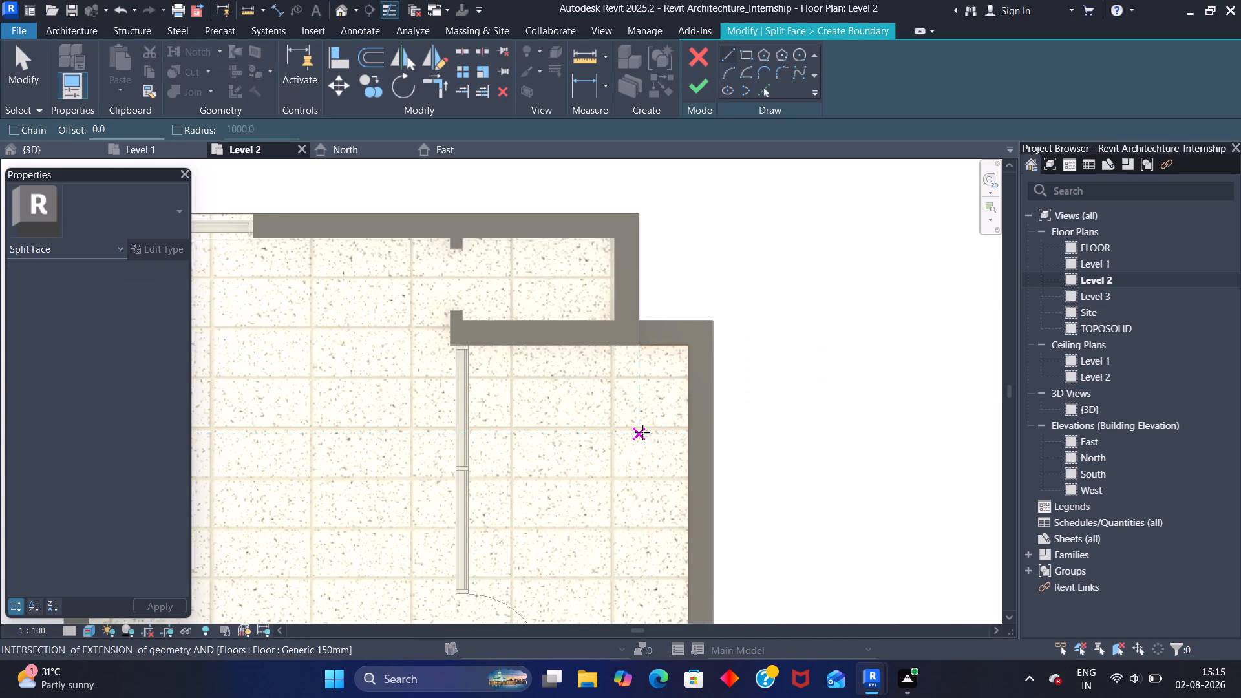
scroll(642, 432, "up", 4)
scroll(641, 431, "down", 4)
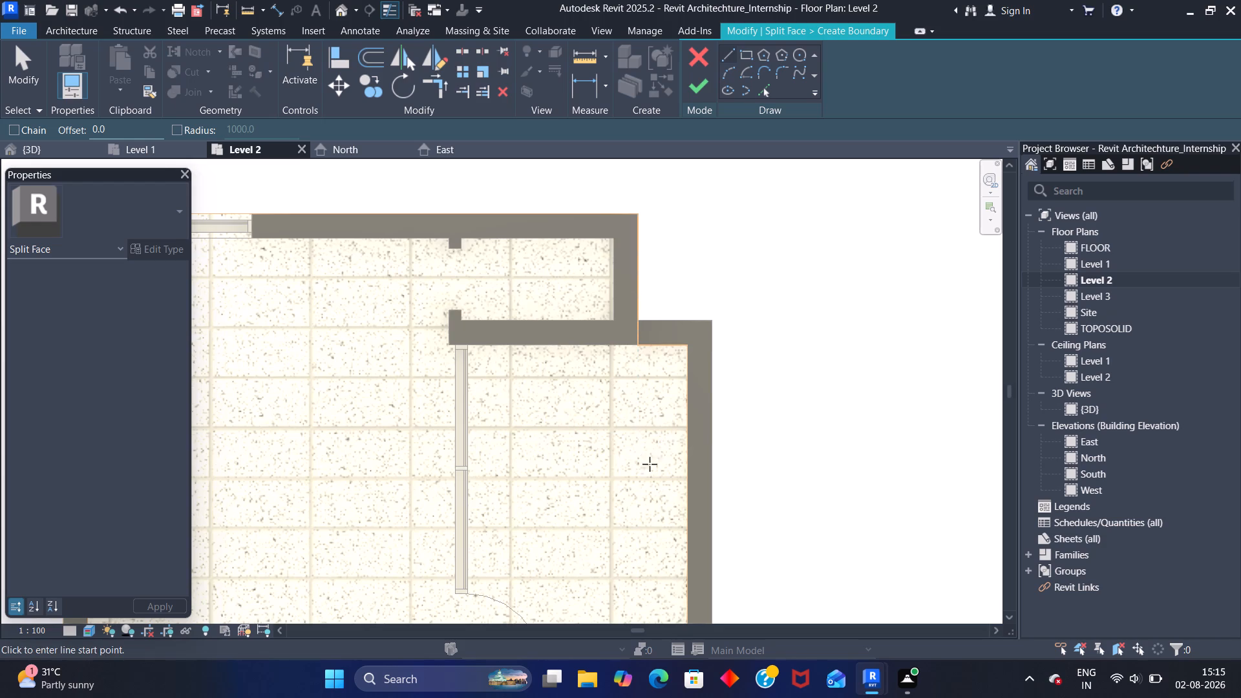
scroll(653, 474, "up", 2)
scroll(618, 460, "down", 11)
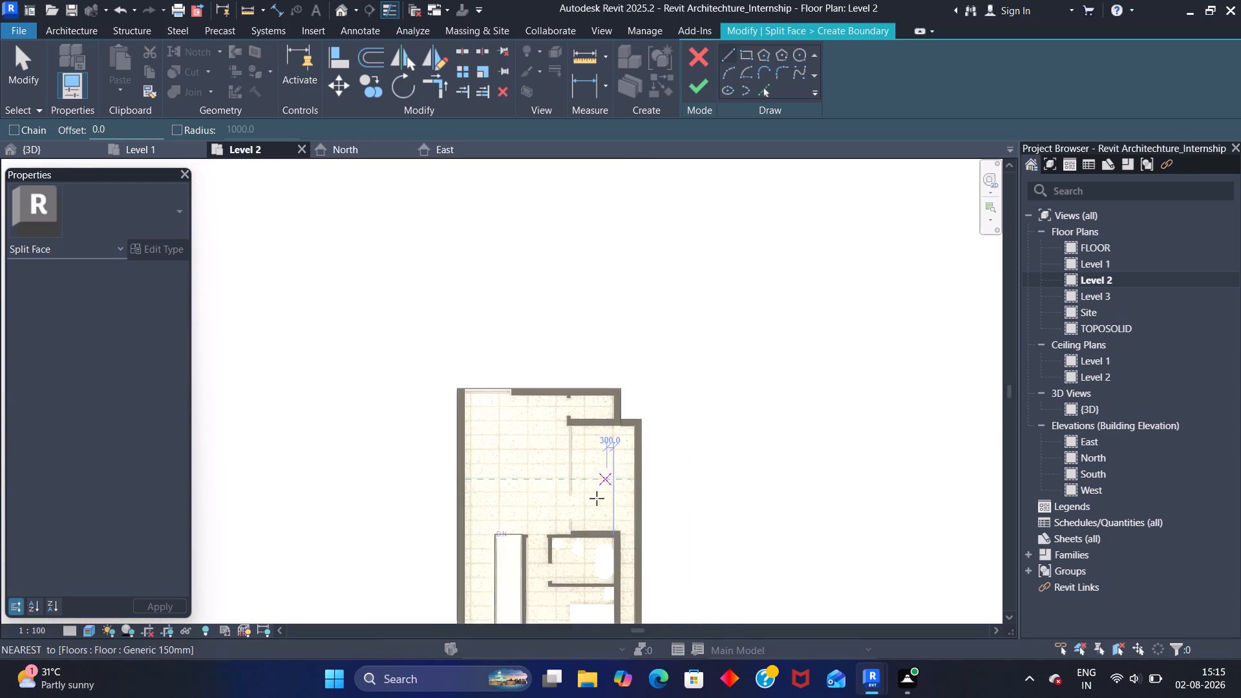
middle_click_drag(597, 500, 555, 163)
scroll(575, 268, "up", 8)
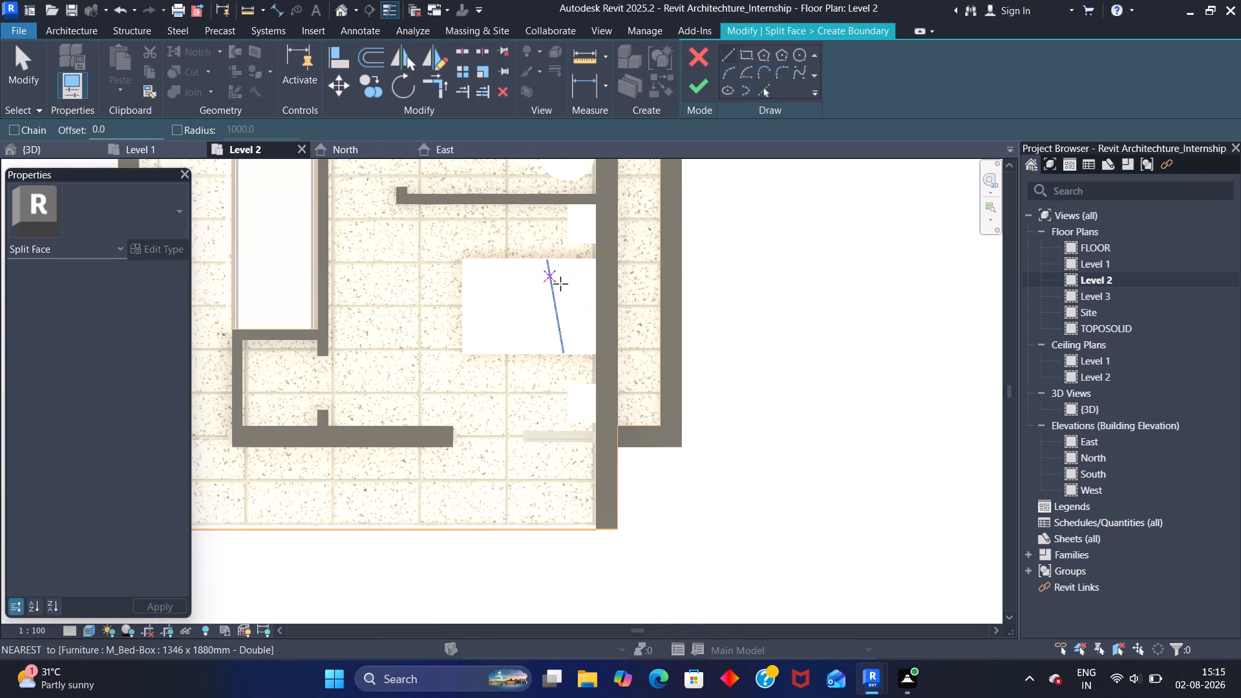
Draw a vertical boundary line from the bathroom-side bedroom wall along the upper bedside table to just past its lower corner.
left_click(750, 56)
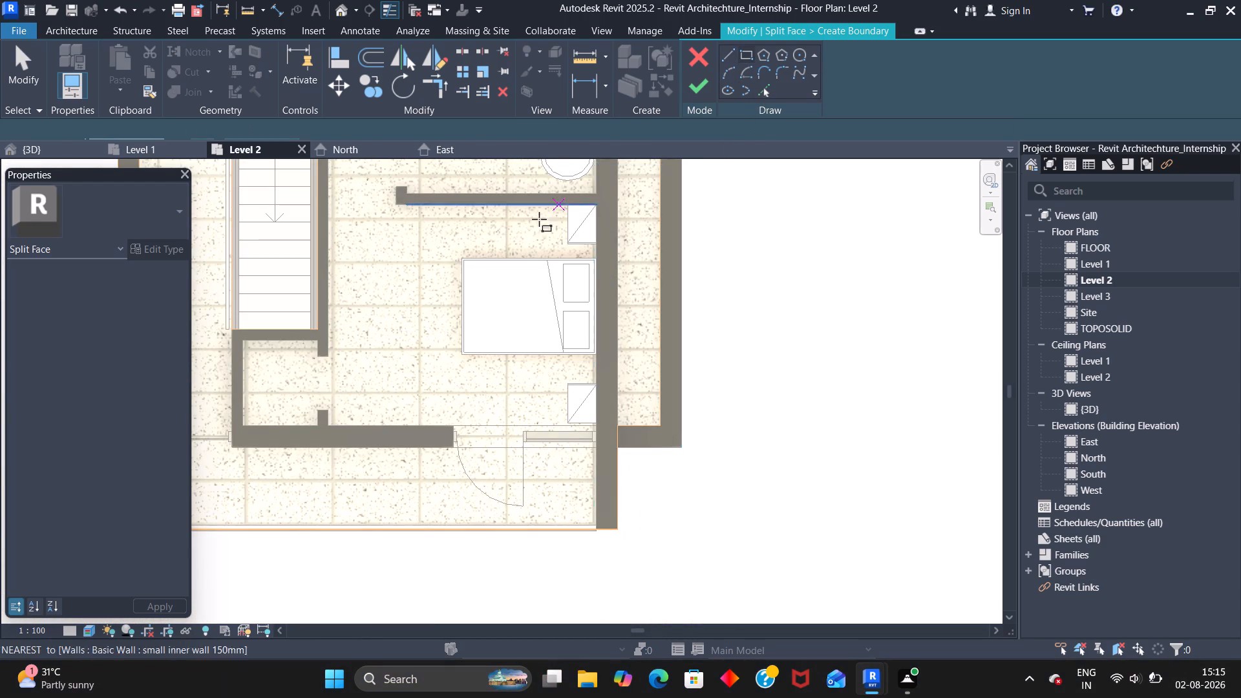
scroll(518, 225, "up", 5)
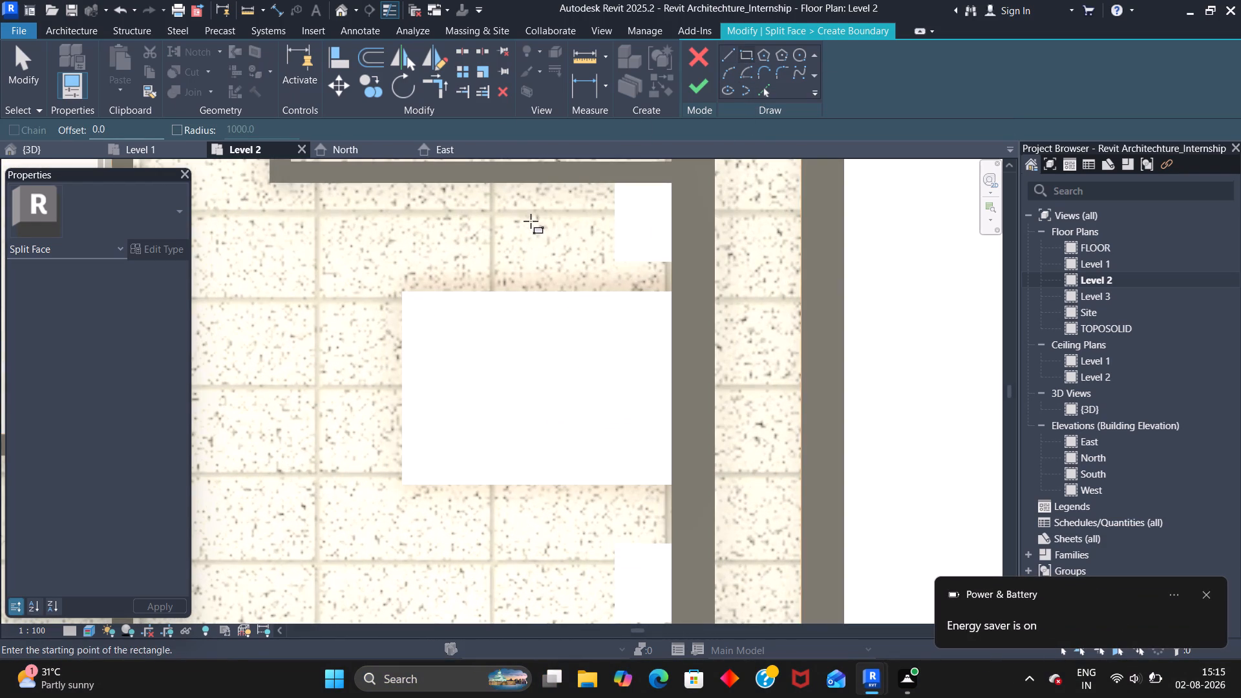
left_click(724, 51)
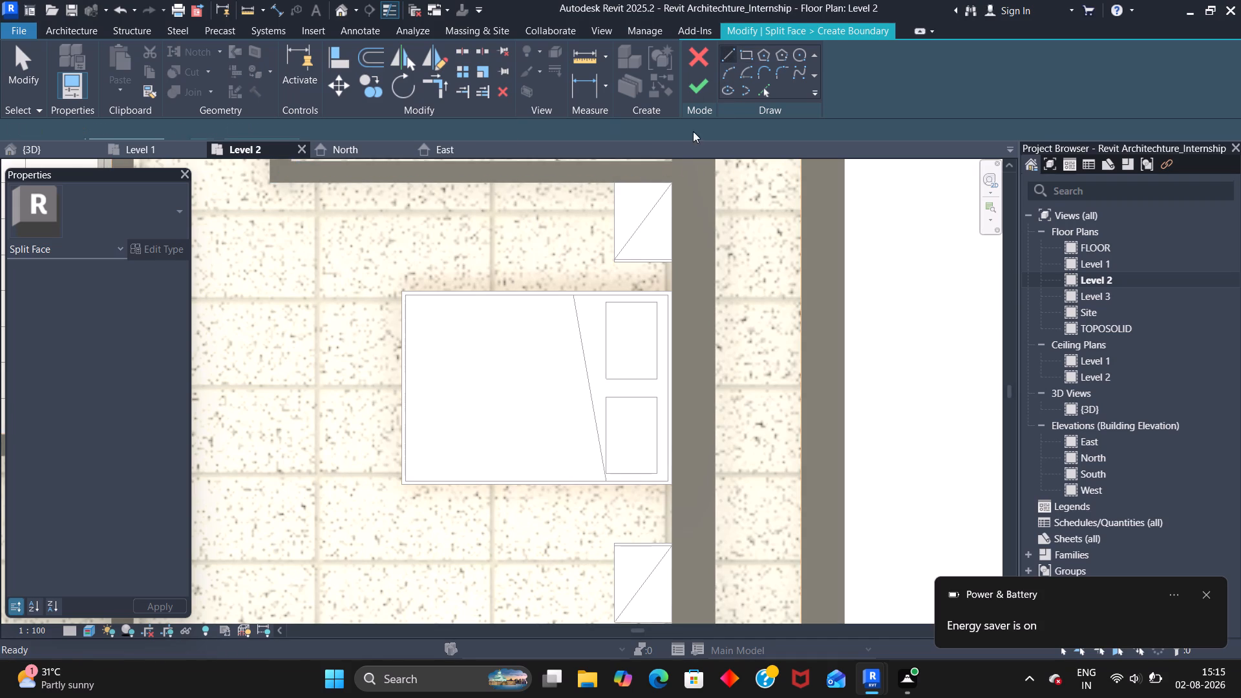
scroll(586, 193, "up", 5)
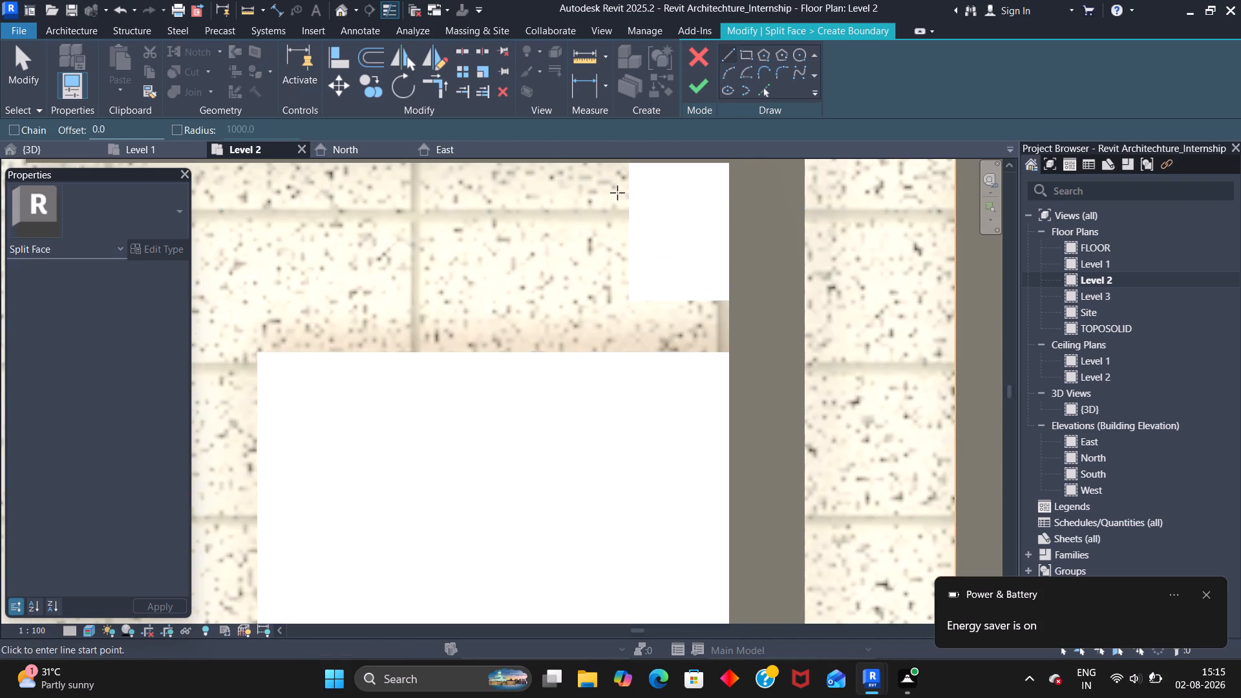
middle_click_drag(617, 193, 567, 310)
scroll(571, 283, "up", 2)
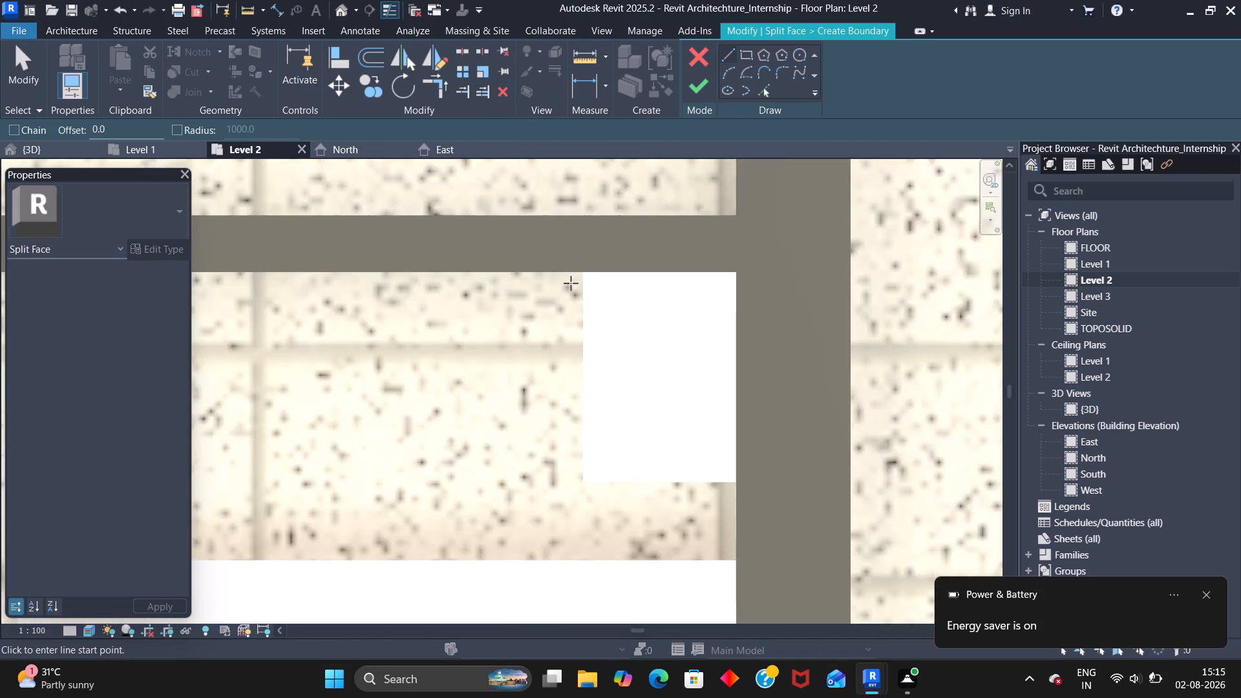
scroll(571, 283, "up", 5)
left_click(582, 268)
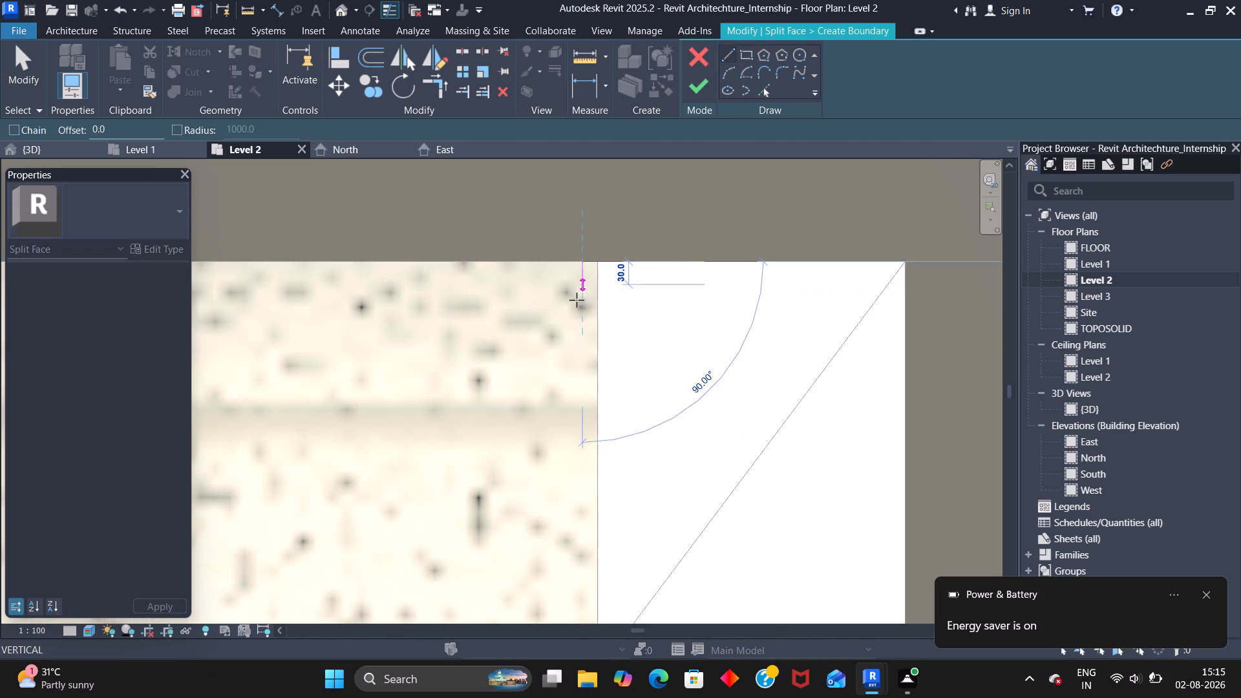
scroll(581, 352, "down", 9)
scroll(569, 421, "down", 1)
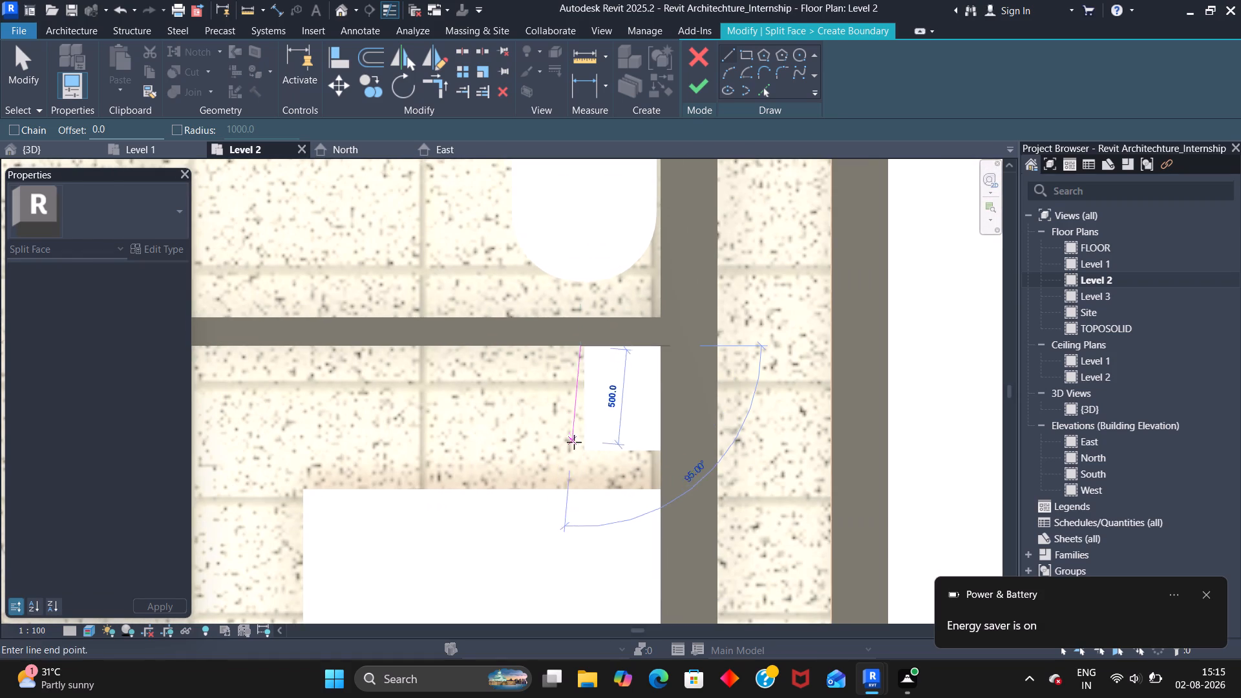
scroll(567, 463, "up", 12)
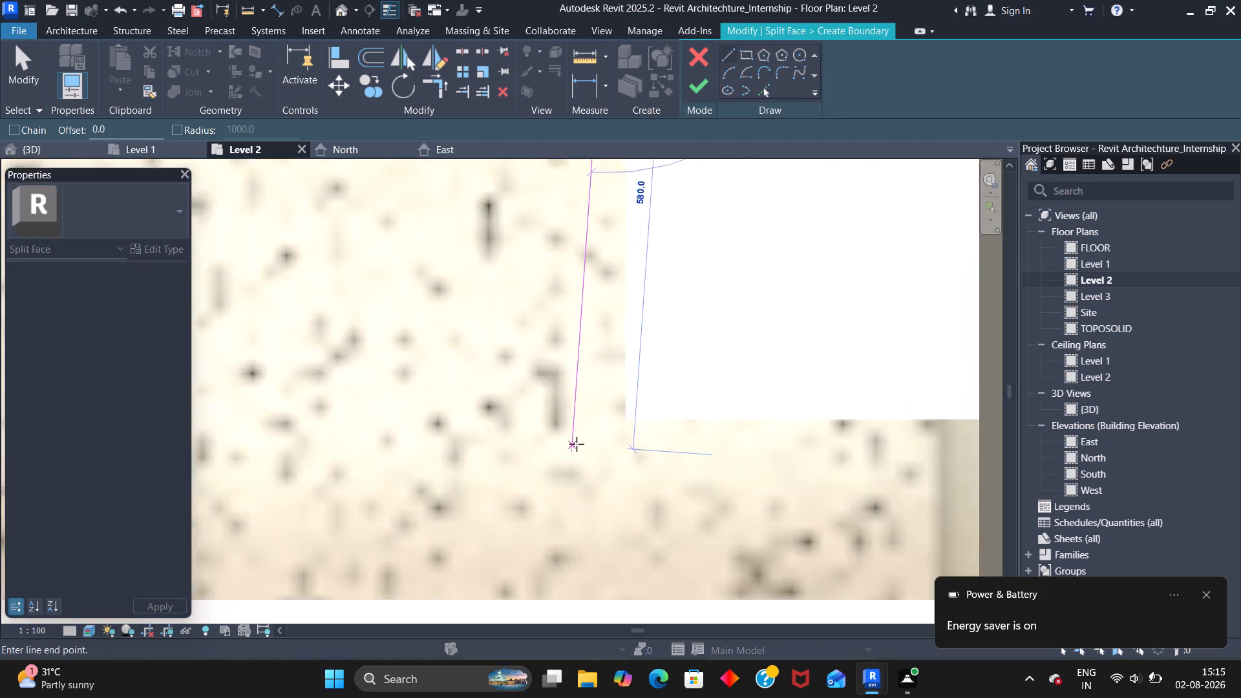
scroll(577, 444, "up", 1)
left_click(616, 431)
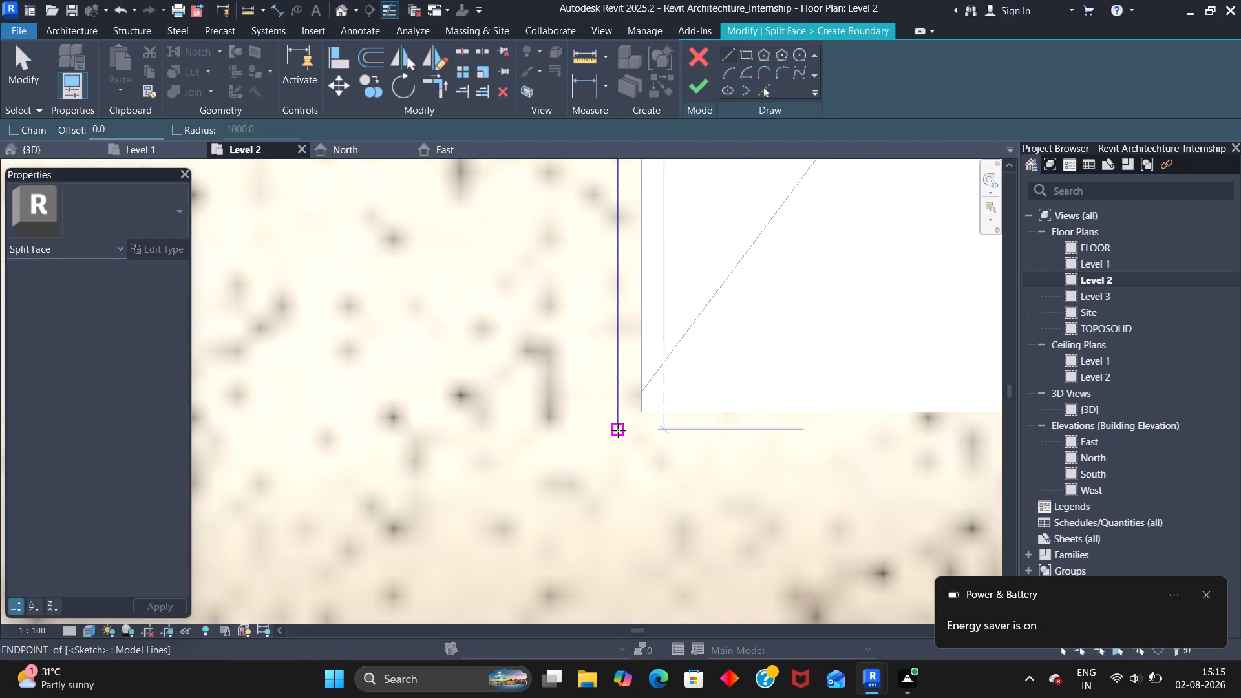
Continue the boundary under the upper bedside table about 400 mm horizontally, and about 160 mm down beside the wall towards the bed.
left_click(617, 427)
scroll(666, 431, "down", 5)
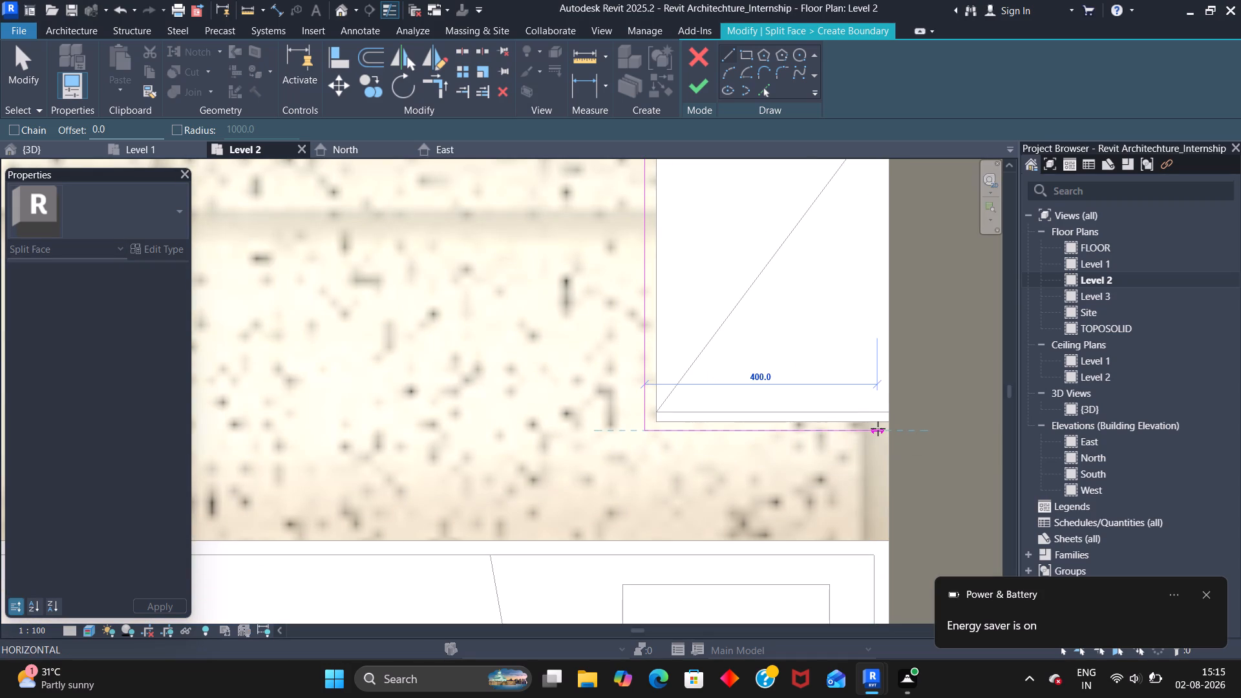
left_click(880, 428)
left_click(880, 428)
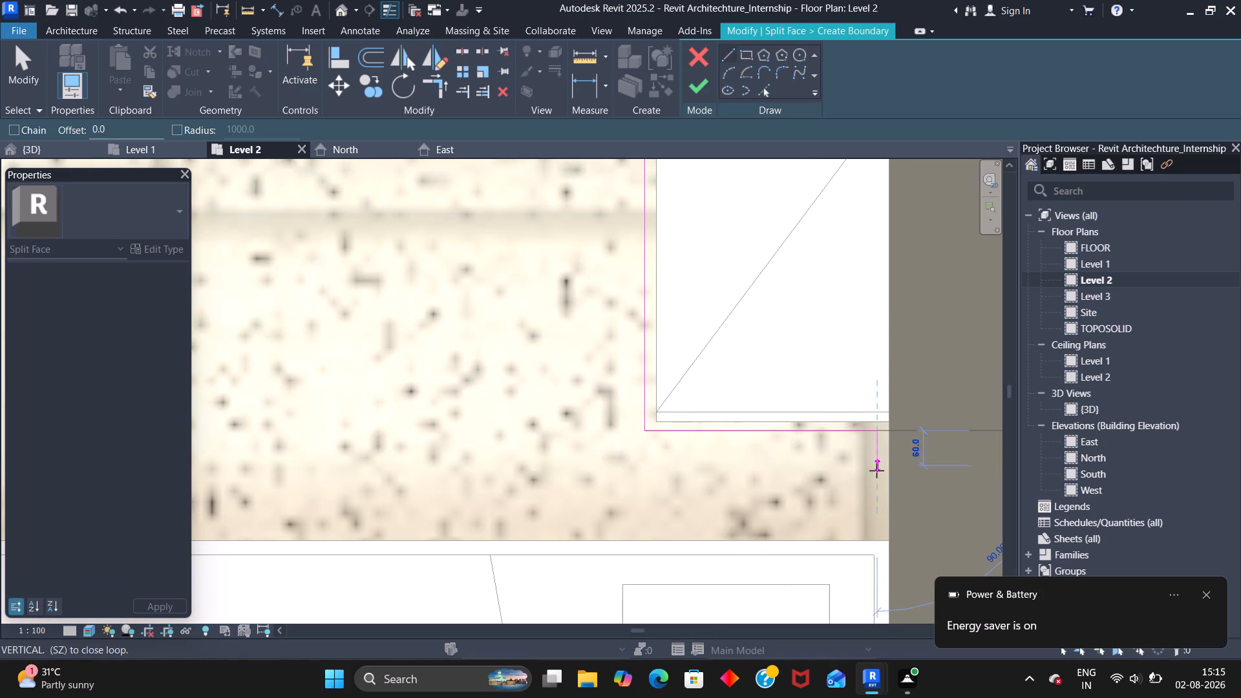
double_click(876, 524)
Draw a horizontal boundary line about 1920 mm long along the bed's upper edge, ending just beyond its foot.
scroll(567, 488, "down", 6)
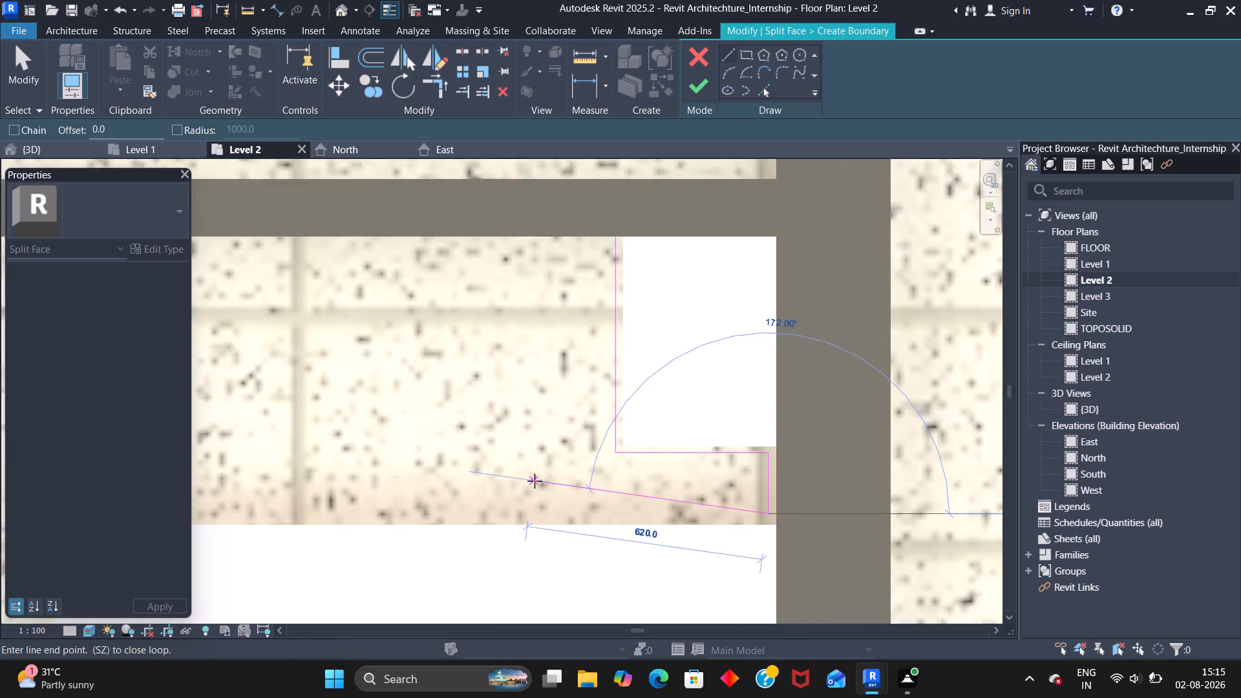
scroll(535, 481, "down", 7)
scroll(460, 454, "down", 1)
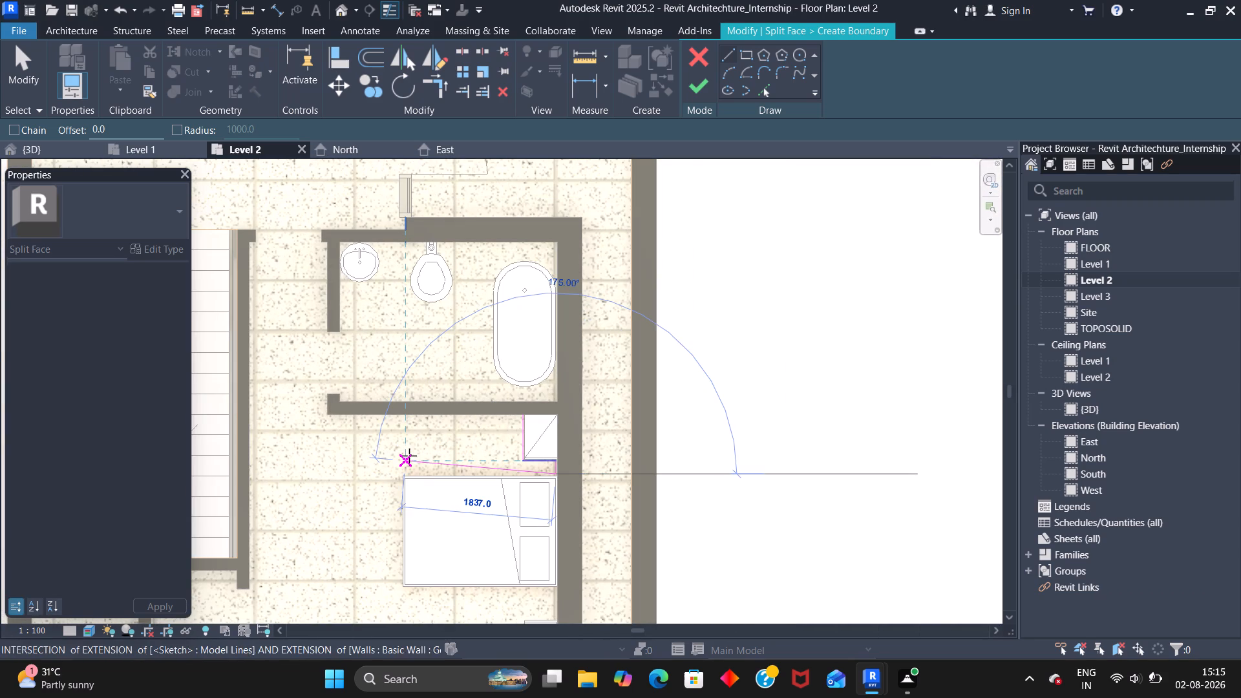
middle_click_drag(405, 460, 458, 277)
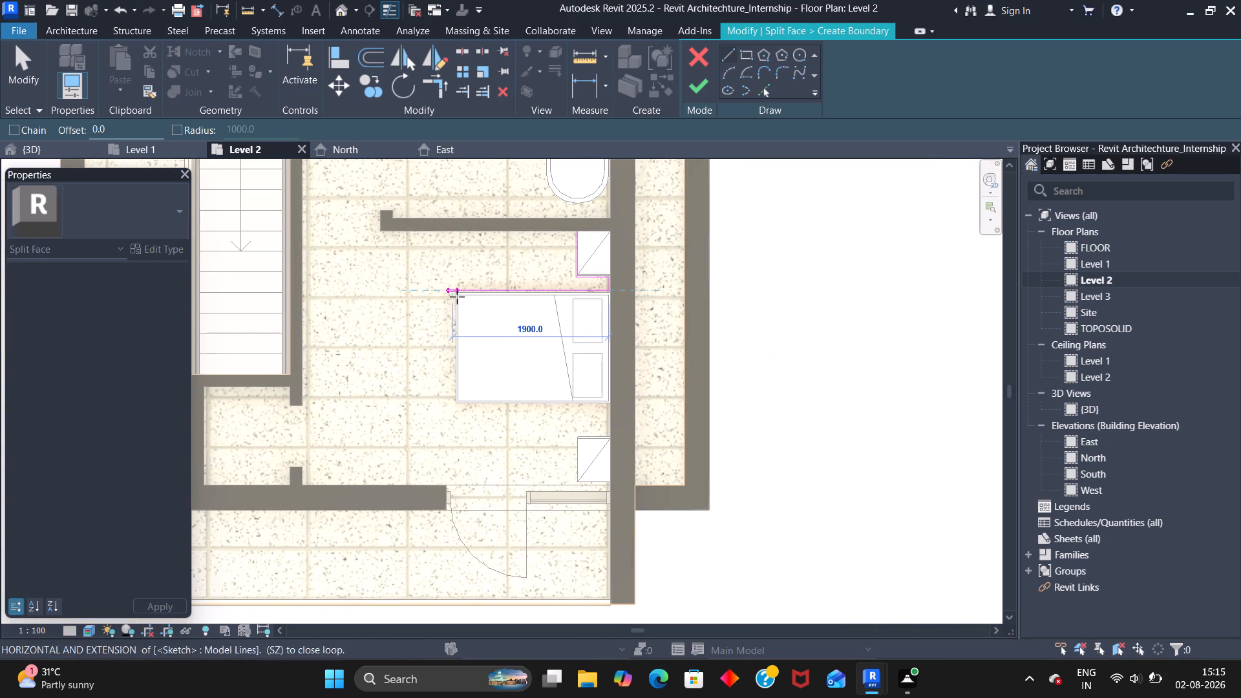
scroll(445, 295, "up", 10)
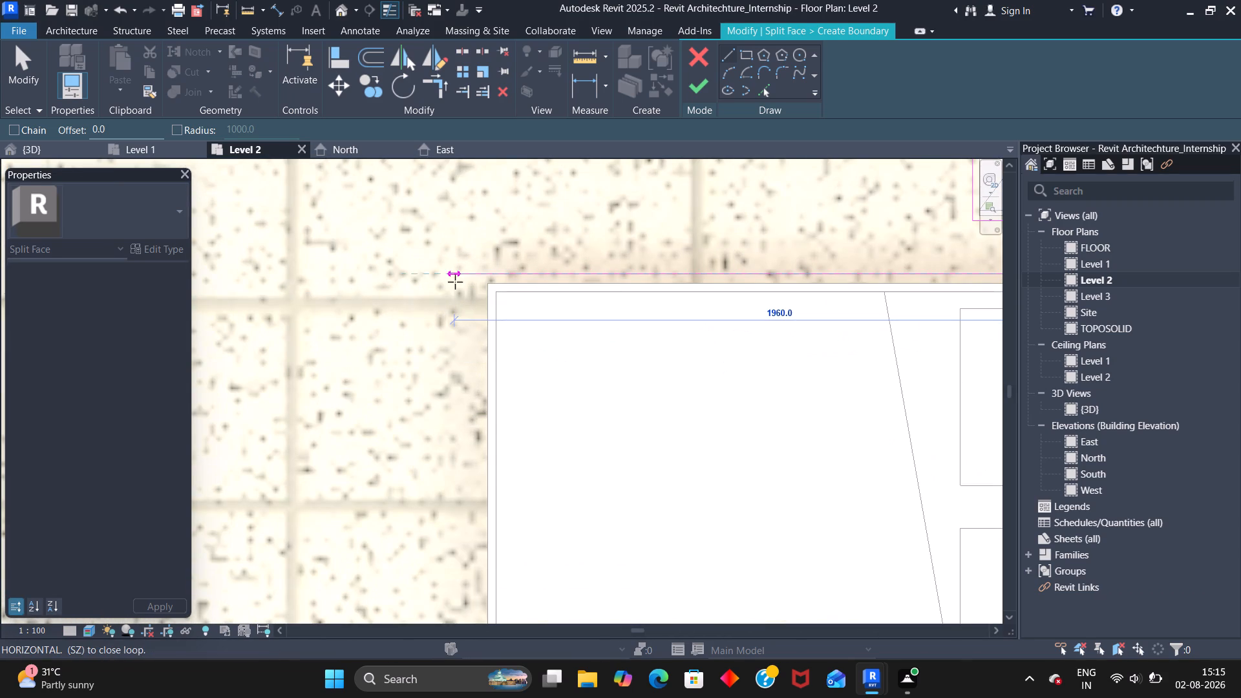
left_click(469, 280)
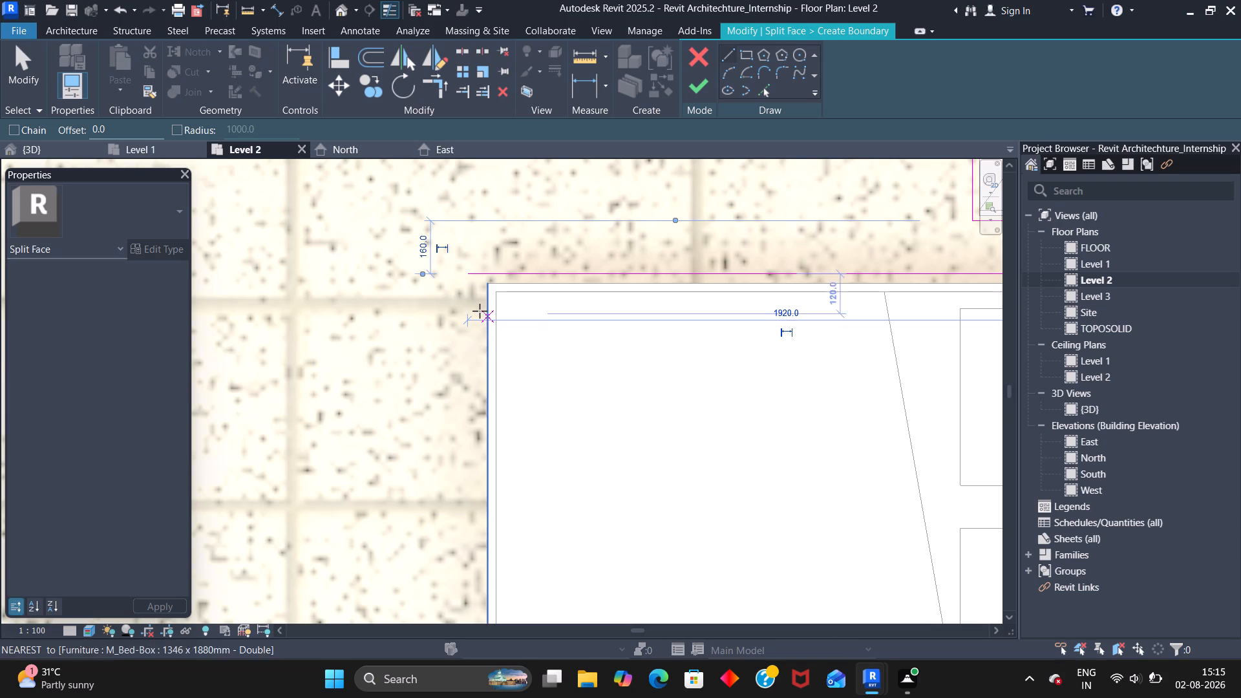
Draw a vertical boundary line along the foot of the bed, ending just below its lower corner.
left_click(469, 274)
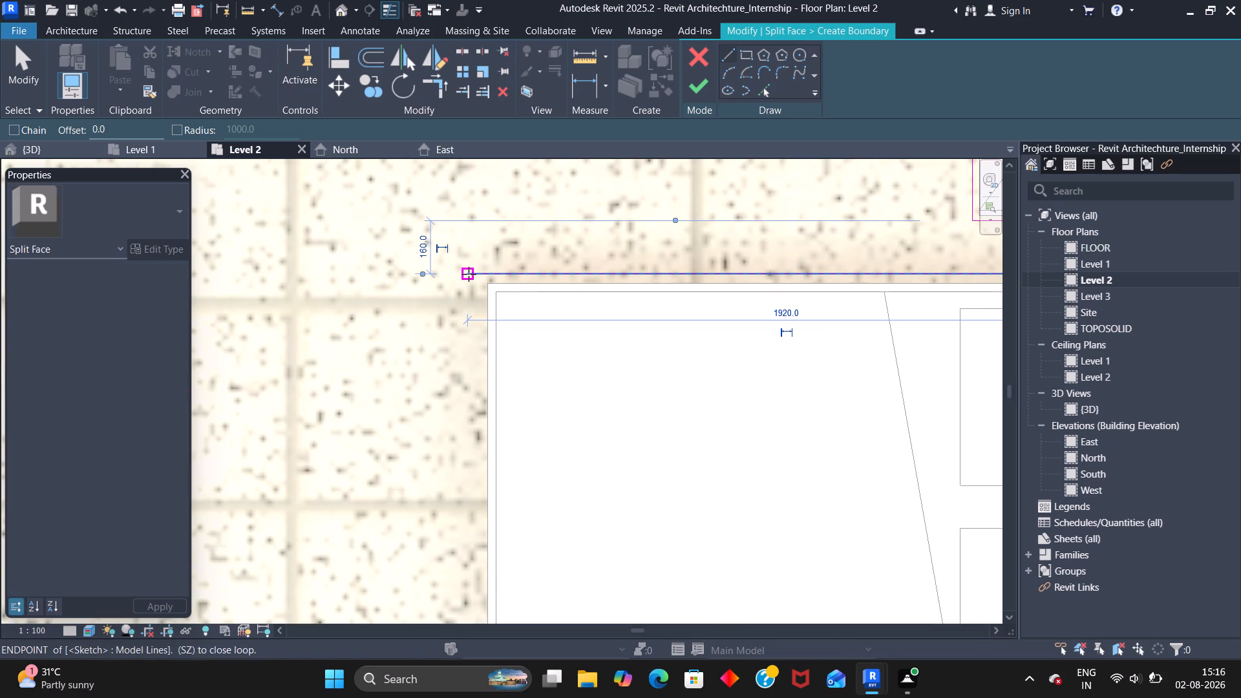
scroll(483, 408, "down", 12)
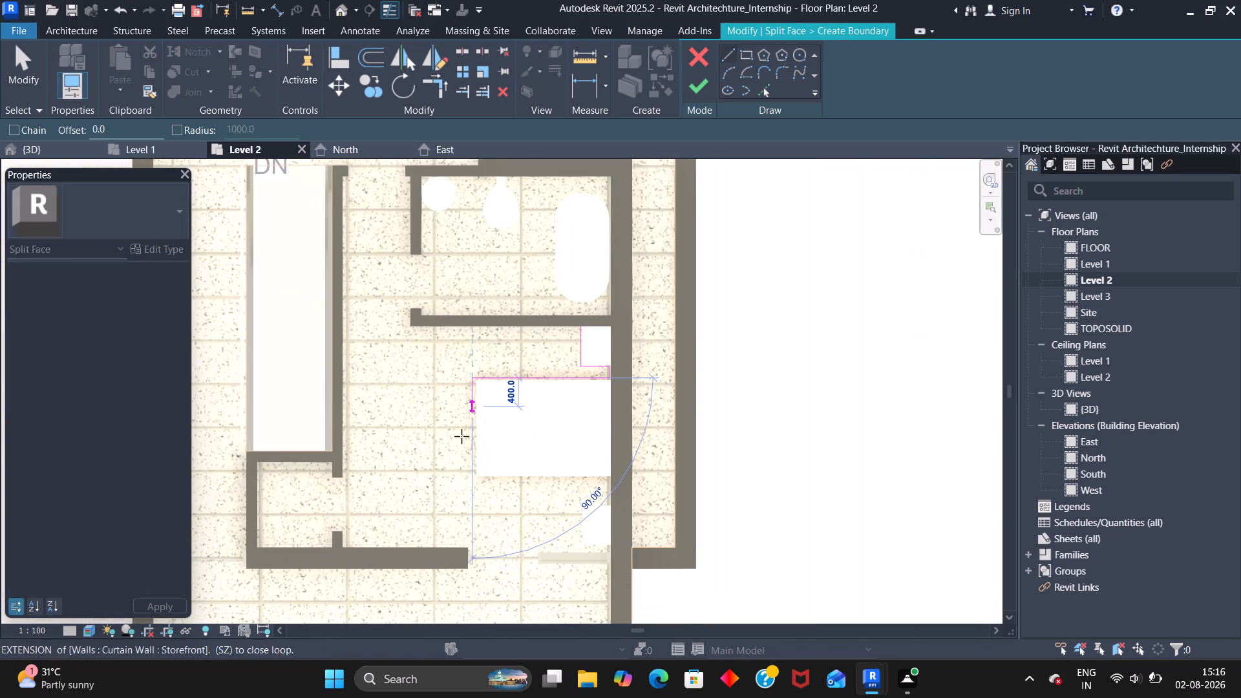
scroll(461, 449, "down", 1)
middle_click_drag(456, 456, 493, 312)
scroll(499, 313, "up", 6)
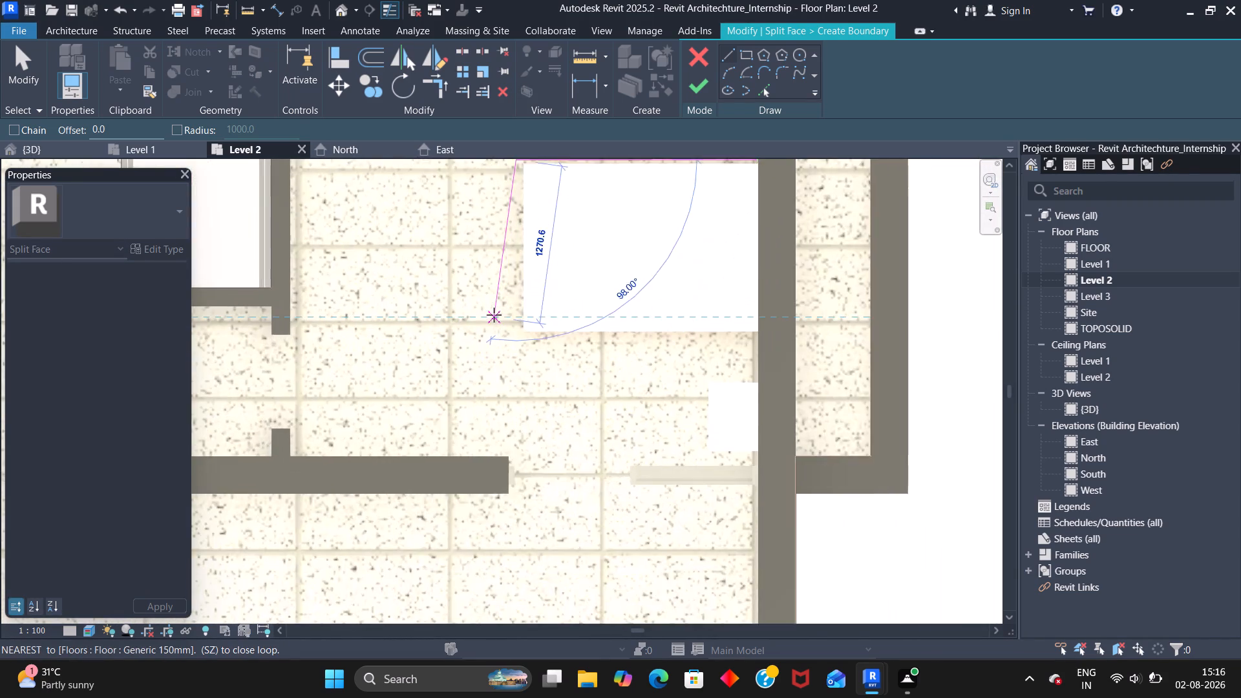
scroll(494, 315, "up", 6)
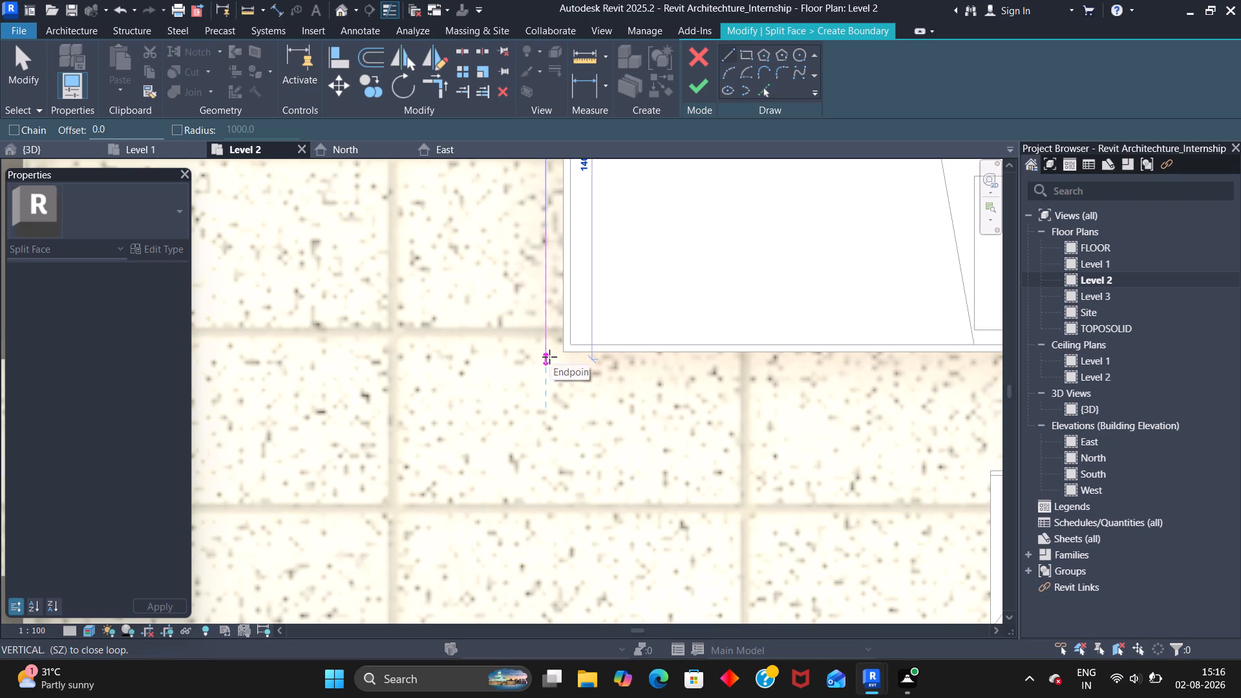
double_click(549, 359)
Draw a horizontal boundary line about 1900 mm long along the bed's lower edge, back to the headboard wall.
scroll(703, 378, "down", 7)
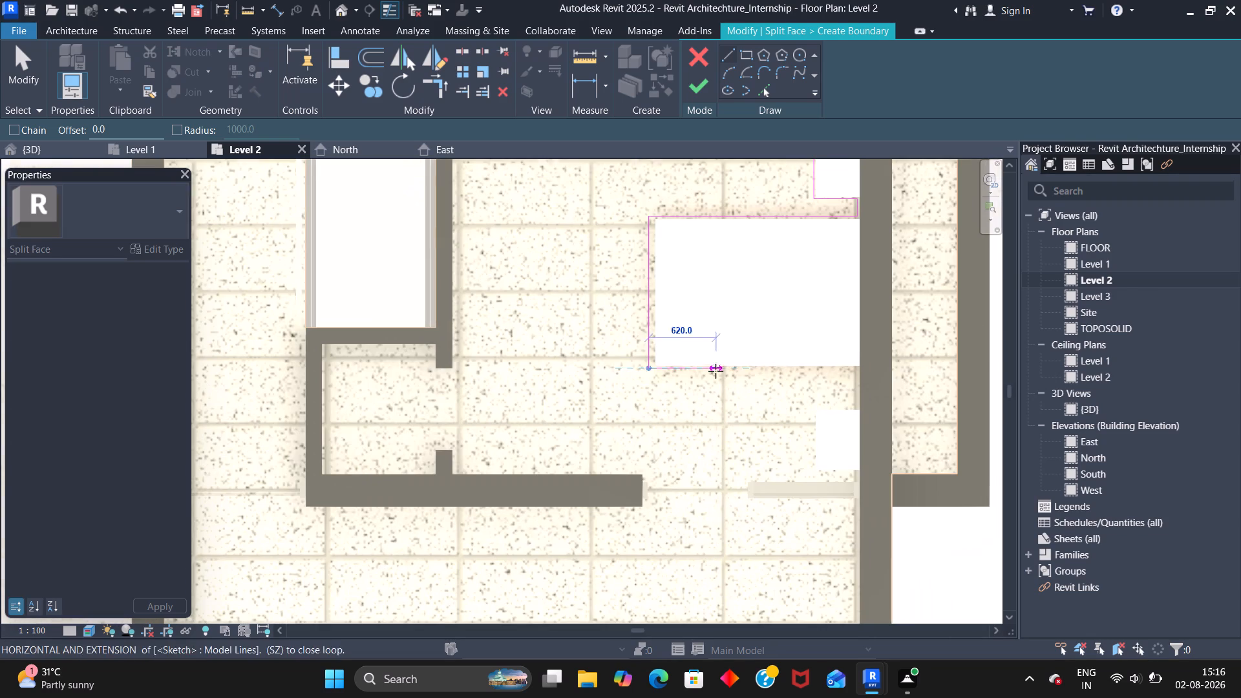
scroll(821, 376, "up", 10)
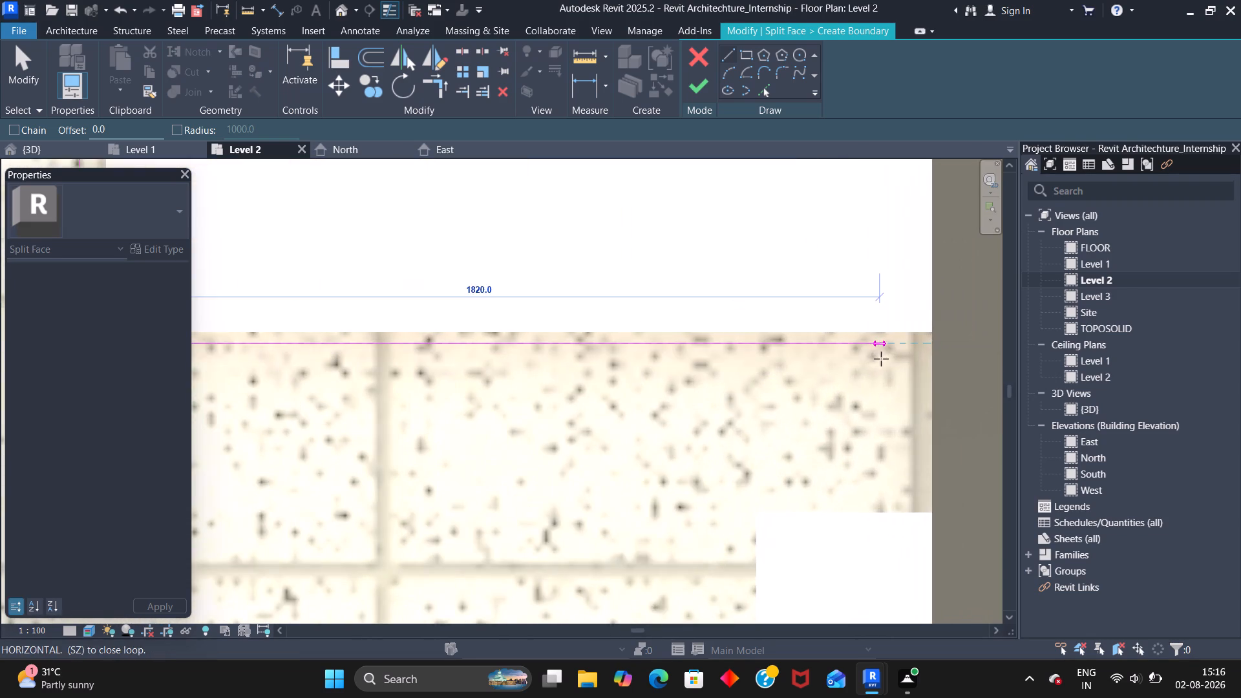
scroll(881, 359, "up", 4)
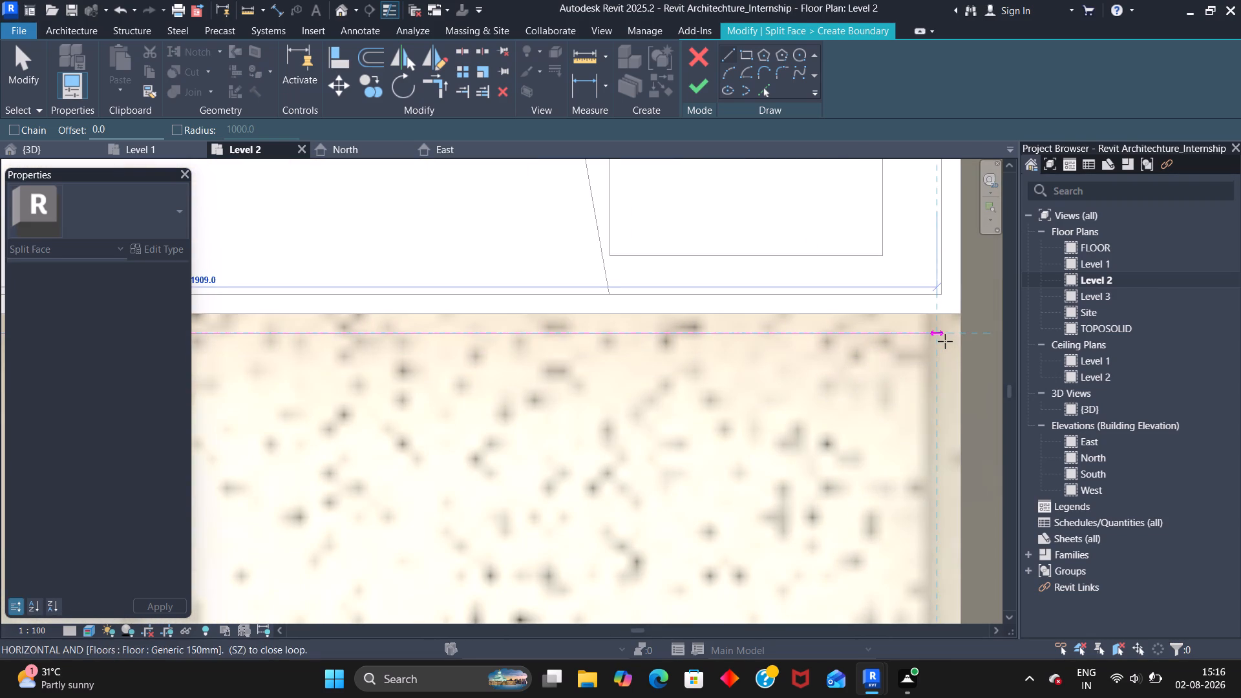
left_click(948, 339)
left_click(948, 339)
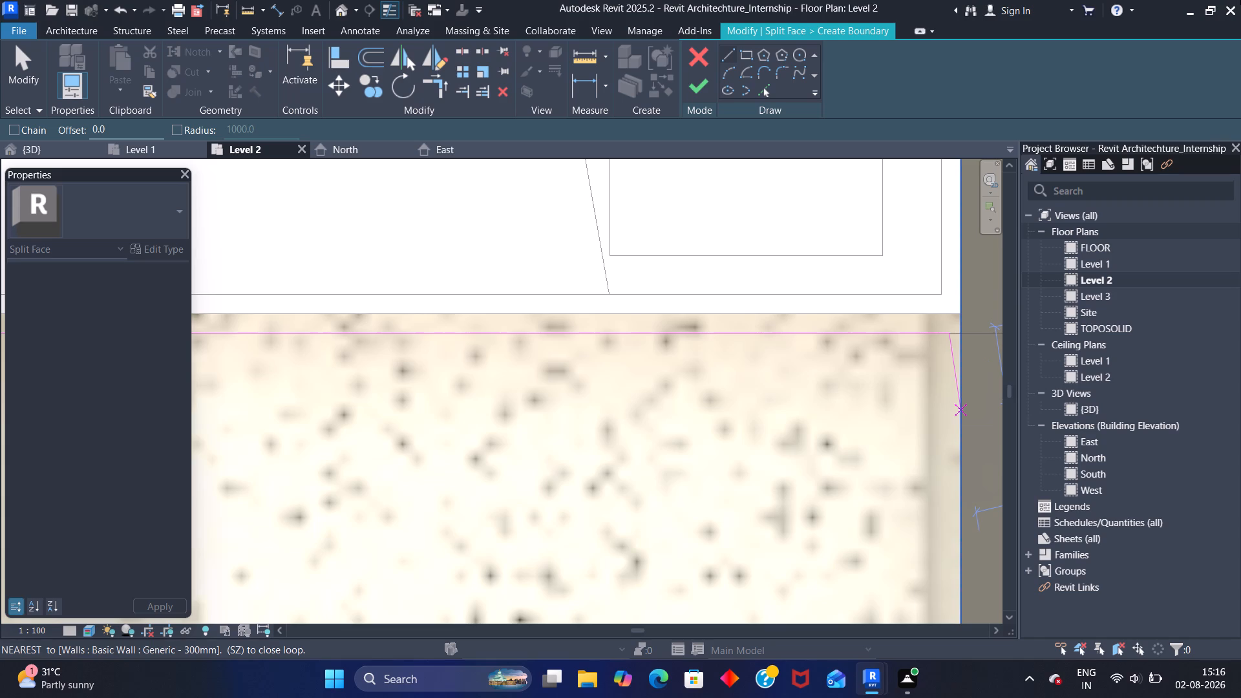
Draw a vertical boundary line about 380 mm long beside the headboard wall, from the bed's lower edge to just above the lower bedside table.
scroll(727, 334, "down", 3)
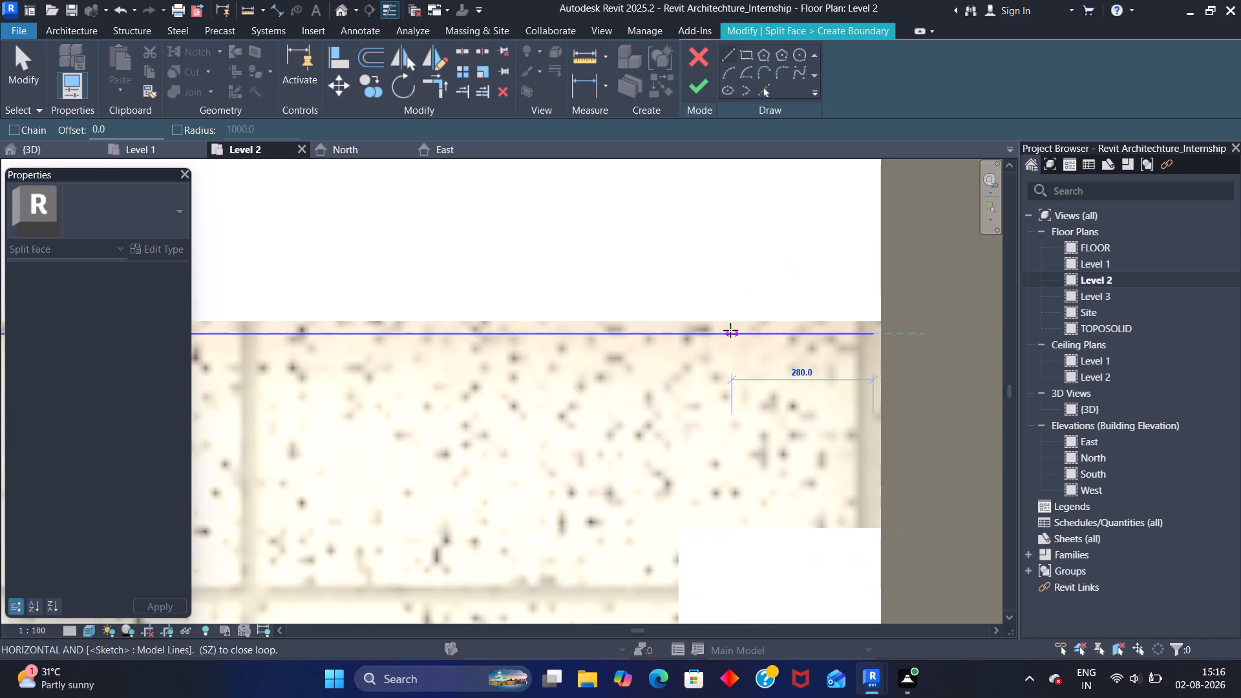
scroll(730, 330, "down", 4)
scroll(817, 389, "up", 8)
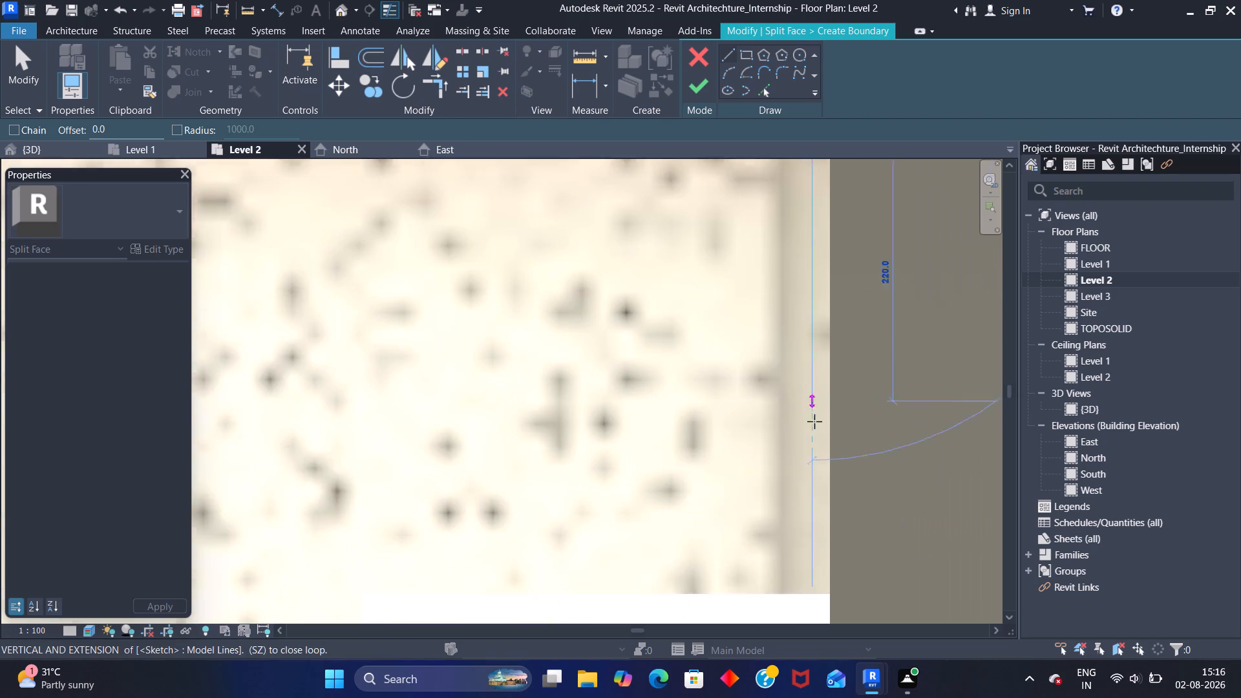
scroll(814, 421, "up", 3)
middle_click_drag(794, 576, 830, 417)
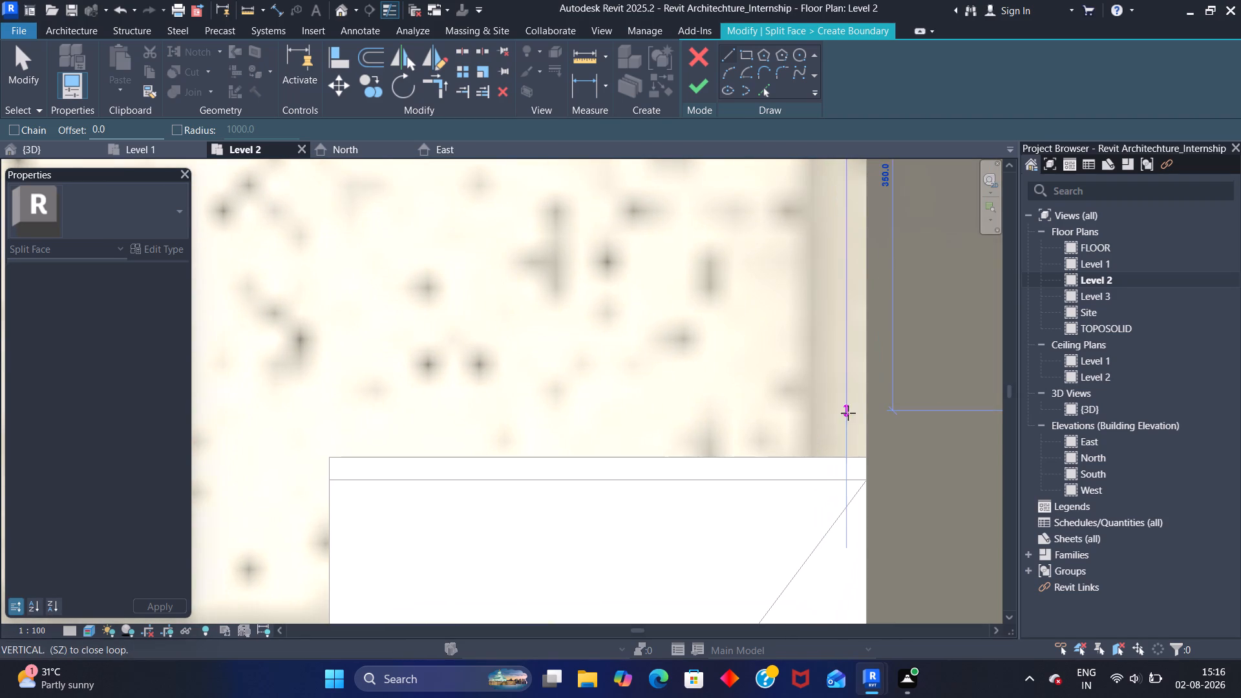
left_click(856, 449)
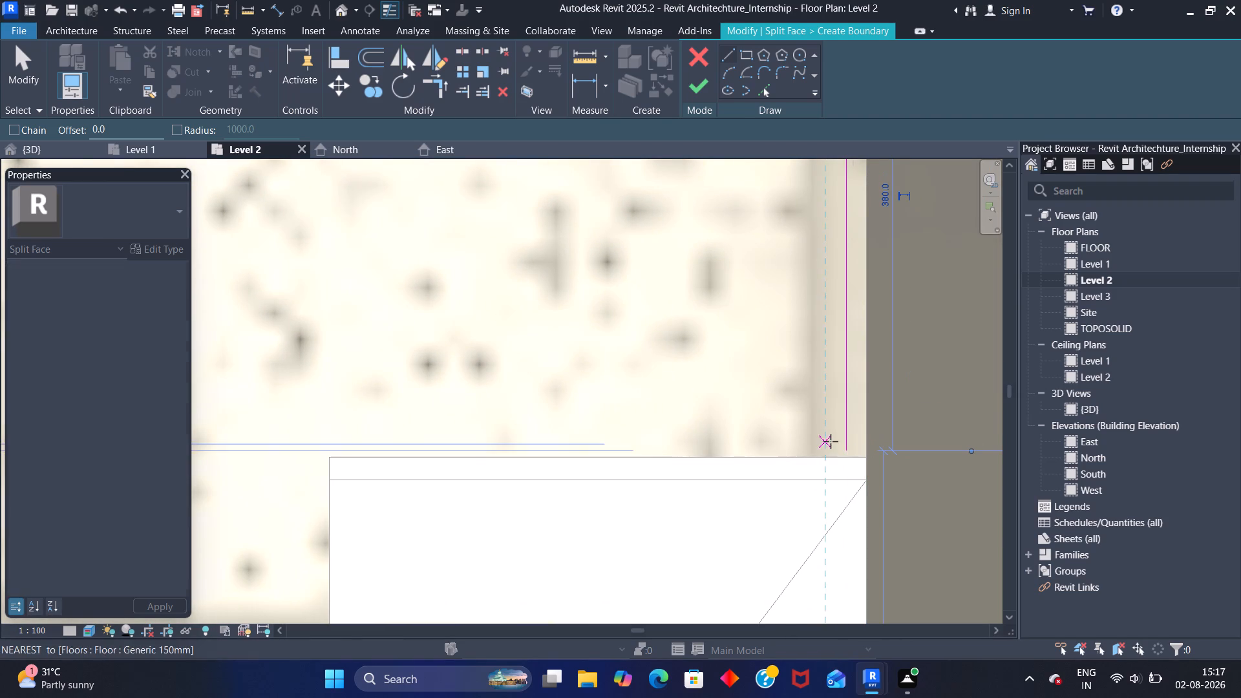
Draw a horizontal boundary line about 405 mm long above the lower bedside table, ending just beyond its front edge.
left_click(846, 446)
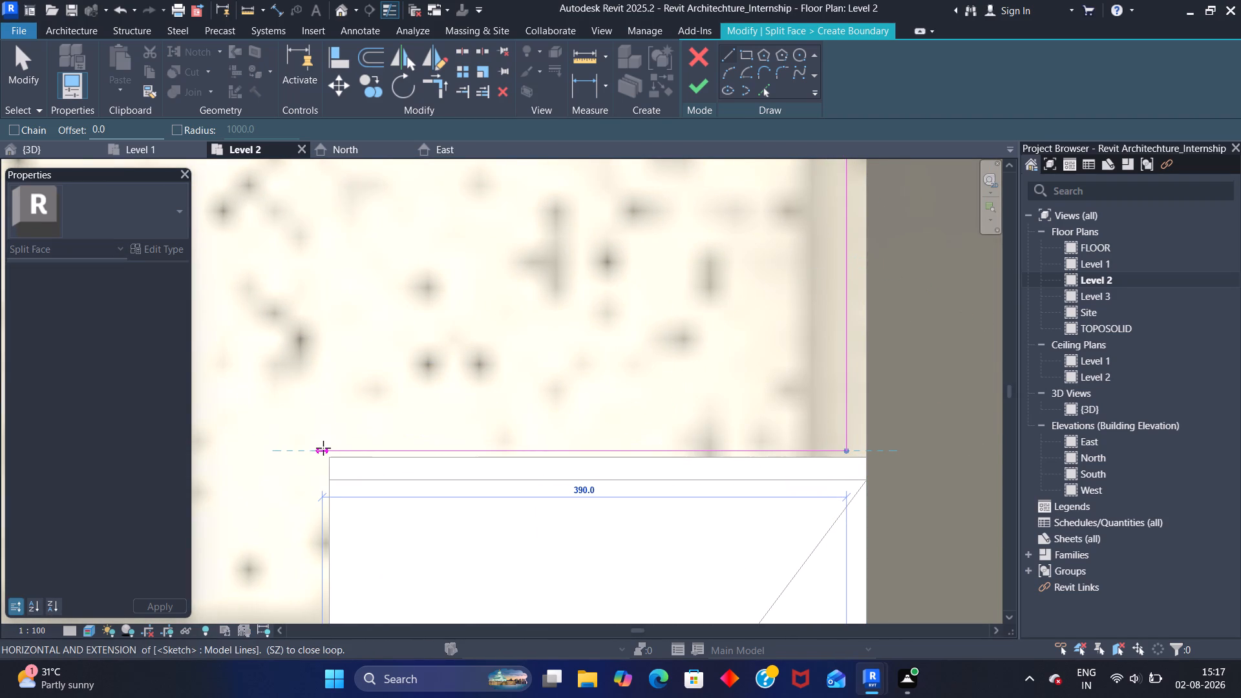
scroll(327, 447, "down", 9)
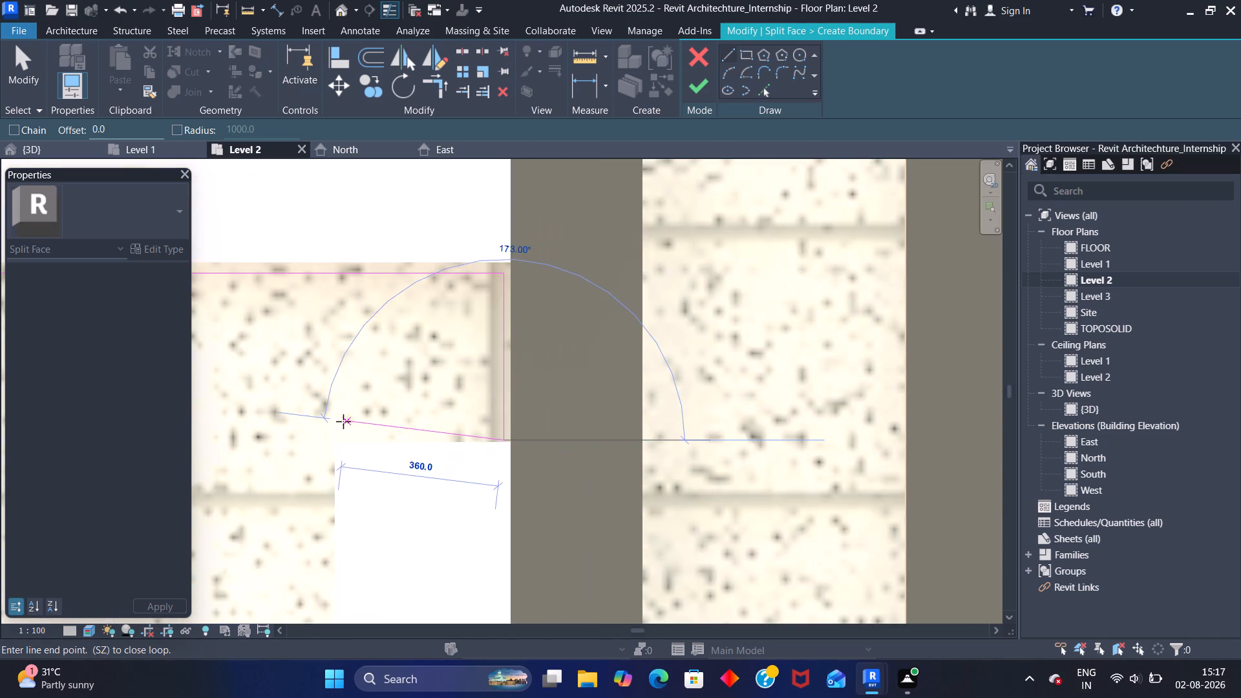
scroll(343, 421, "down", 2)
scroll(336, 430, "up", 7)
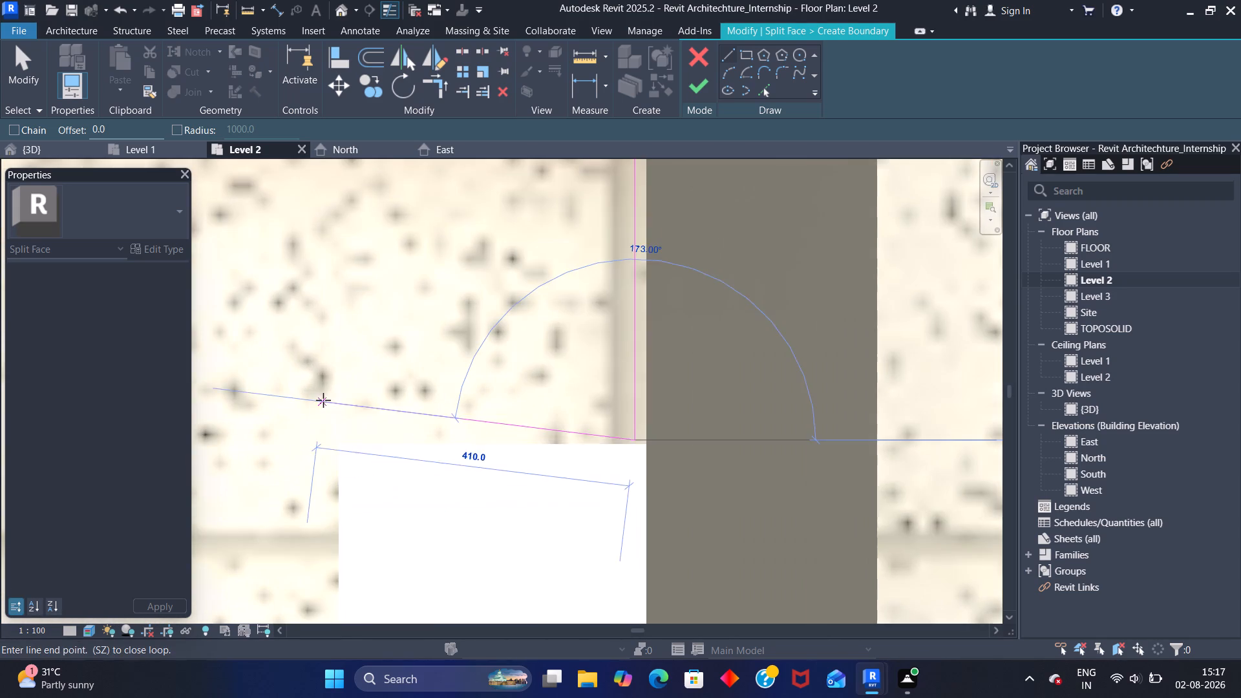
left_click(325, 436)
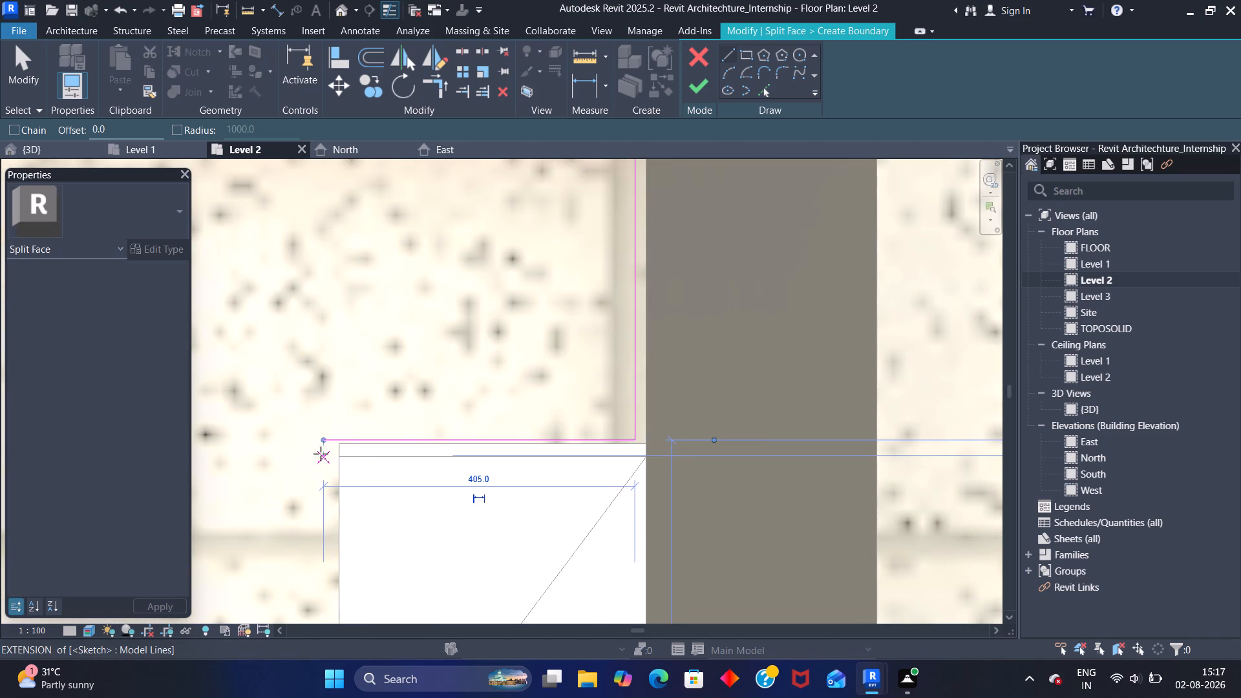
Draw a vertical boundary line along the front of the lower bedside table, ending just below its lower corner.
left_click(326, 439)
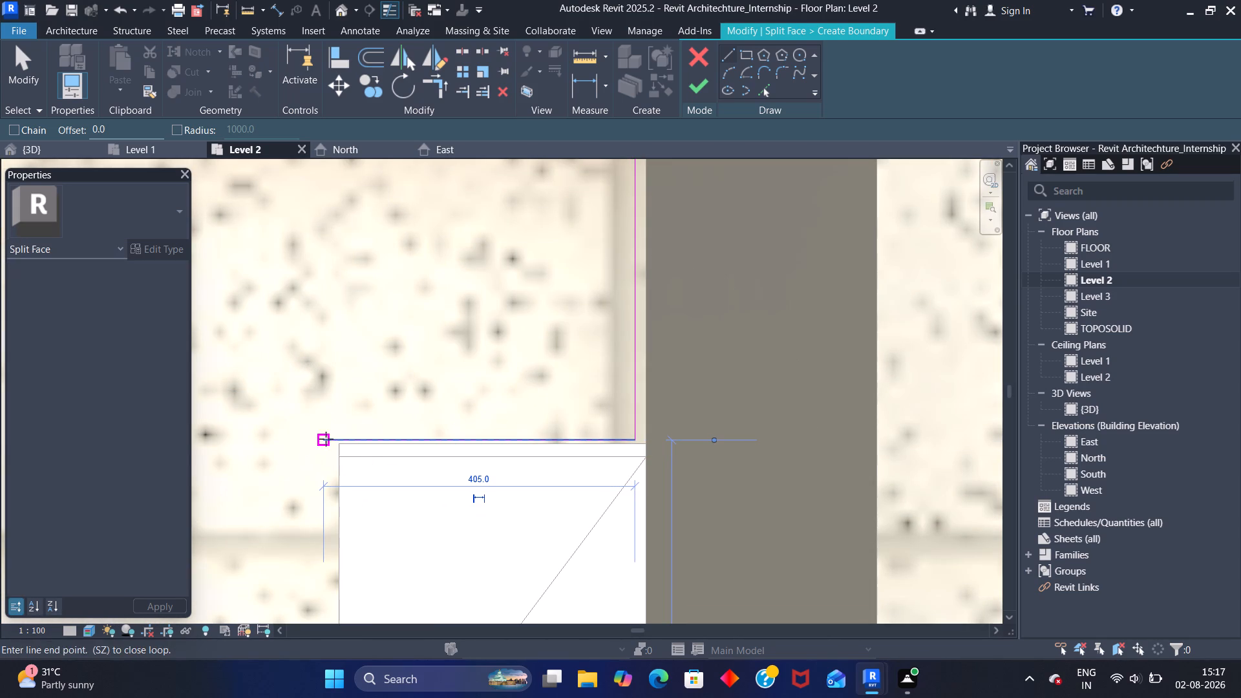
scroll(325, 447, "down", 6)
middle_click_drag(315, 467, 457, 181)
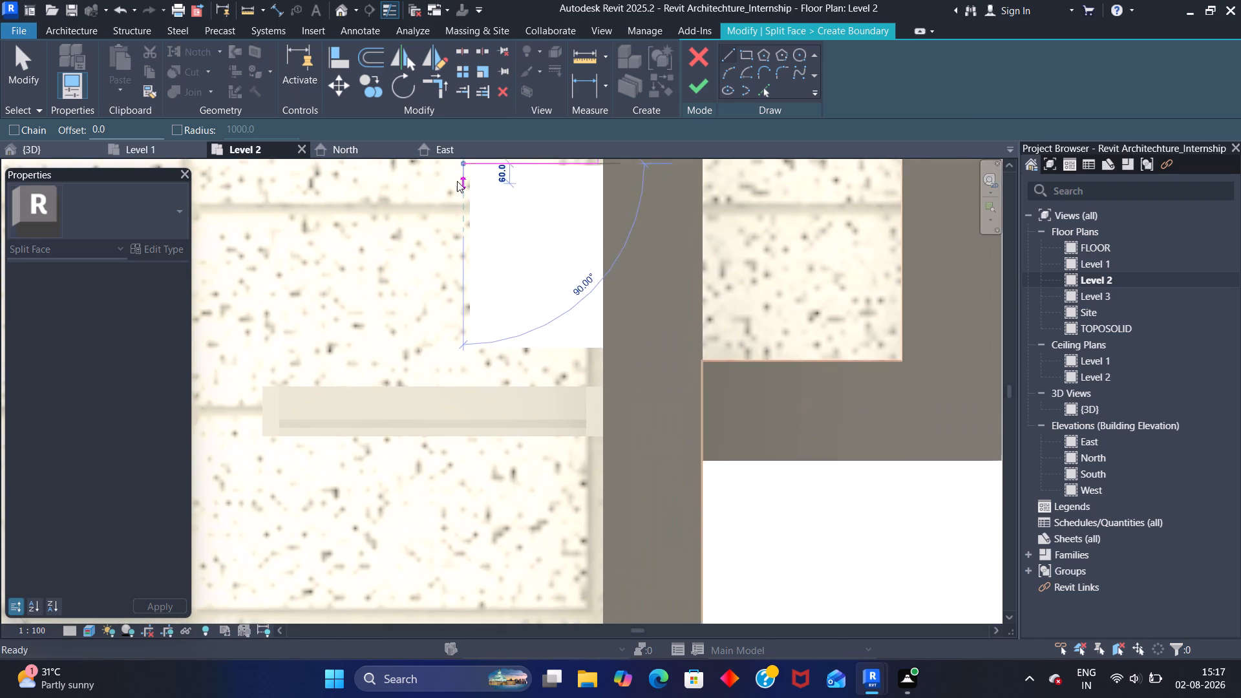
scroll(463, 351, "up", 8)
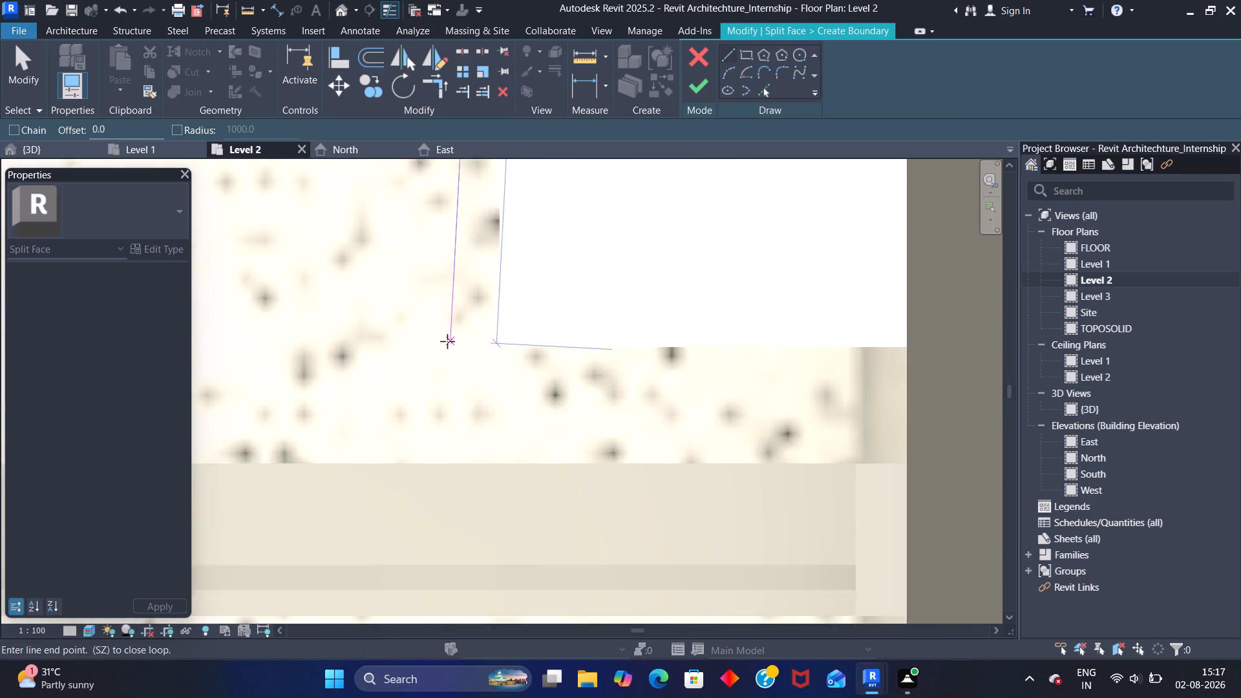
scroll(447, 341, "up", 3)
left_click(498, 358)
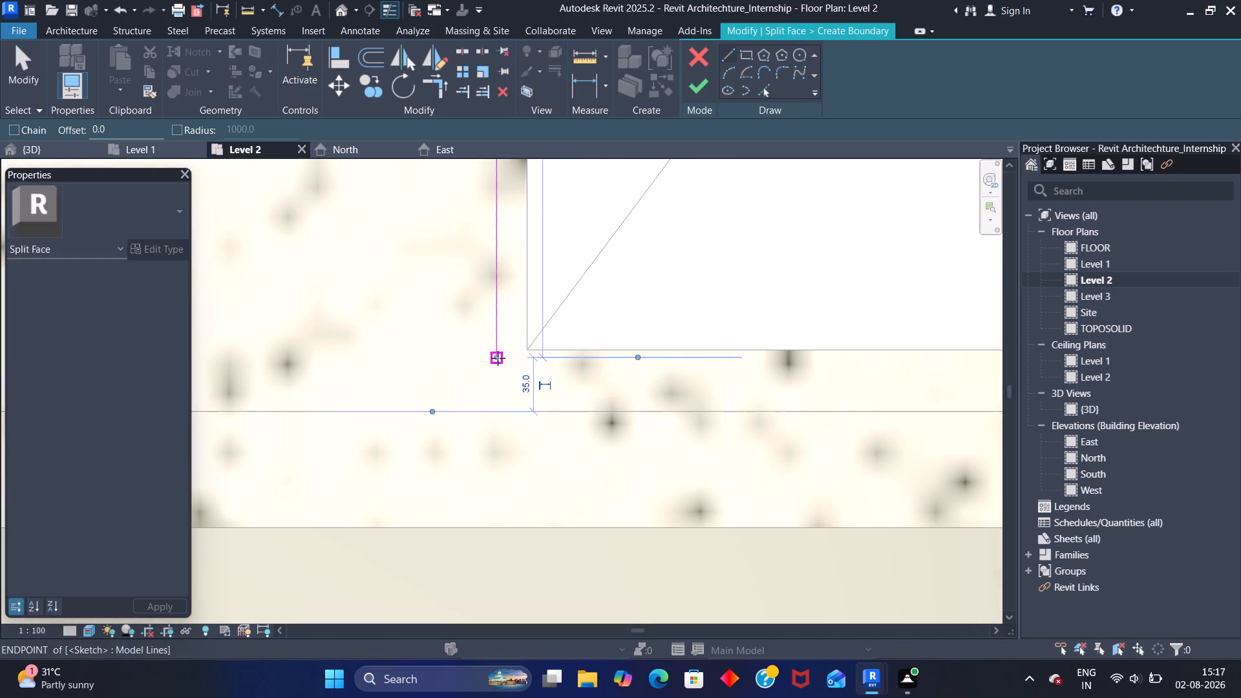
Draw a horizontal boundary line about 415 mm long under the lower bedside table, back to the headboard wall.
left_click(498, 358)
scroll(651, 372, "down", 6)
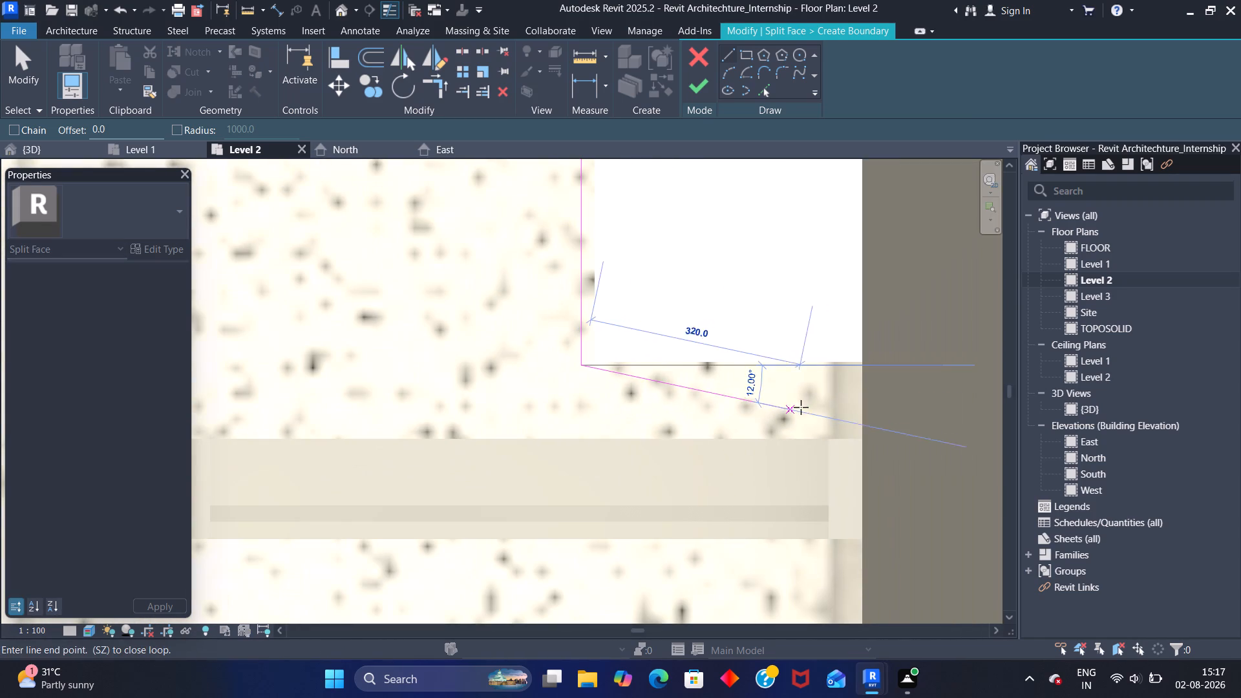
scroll(837, 389, "up", 7)
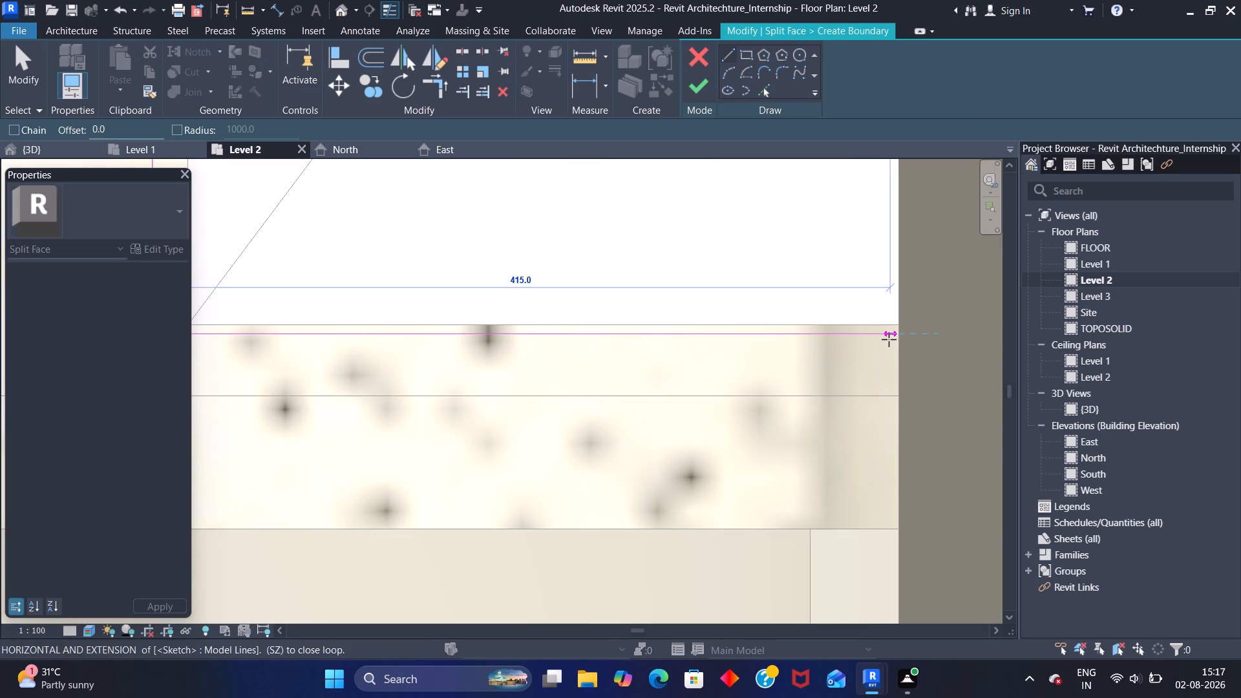
left_click(890, 339)
Draw a vertical boundary line about 100 mm long beside the headboard wall, from below the bedside table to just above the door panel.
left_click(889, 337)
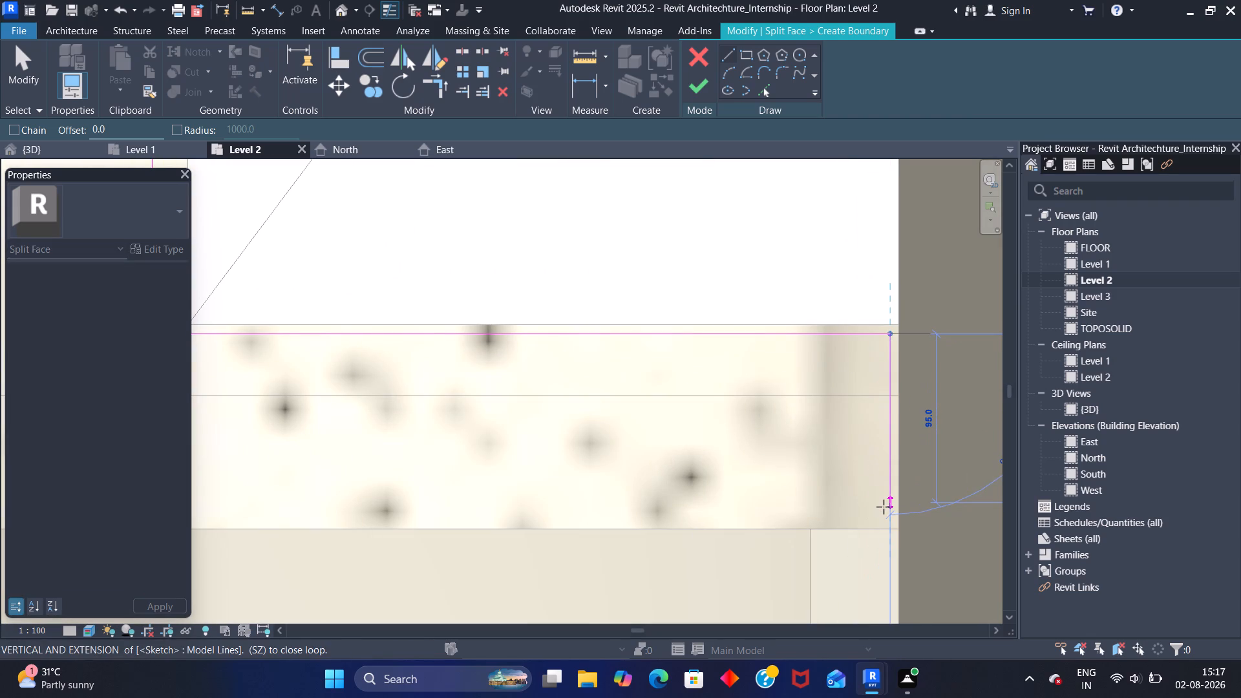
scroll(887, 506, "up", 1)
scroll(887, 506, "down", 4)
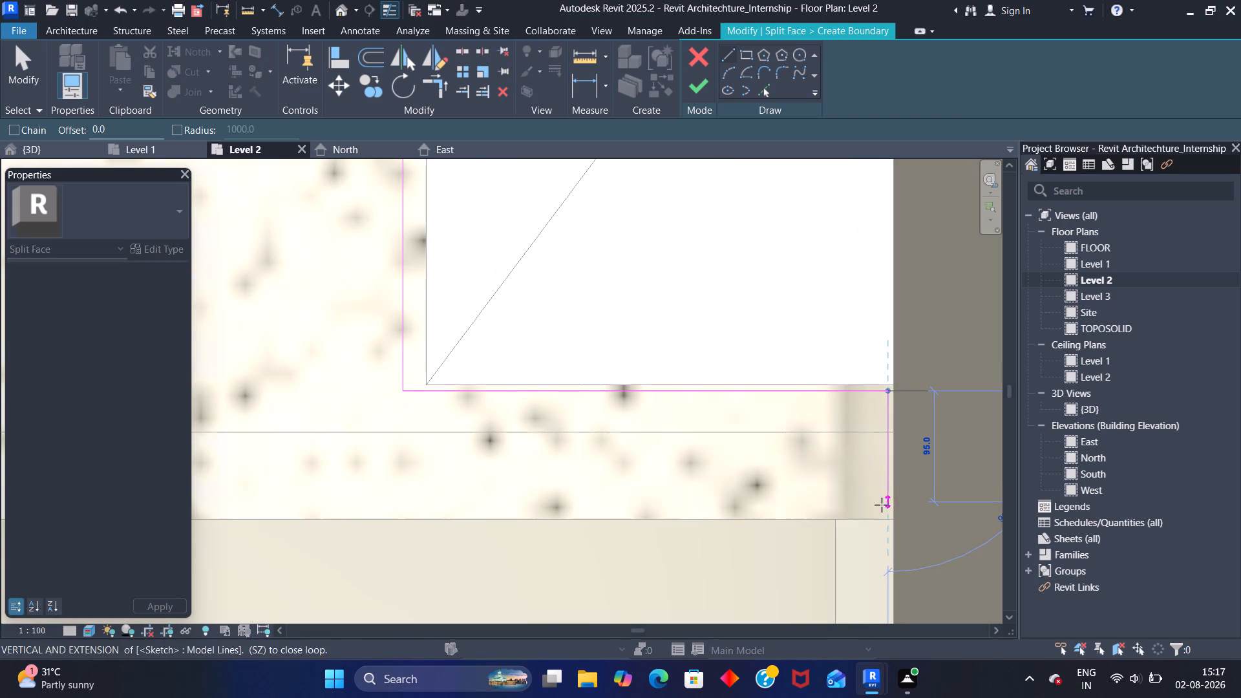
left_click(884, 510)
Draw a horizontal boundary line from the headboard wall past the door opening, along the bedroom's lower wall.
left_click(884, 510)
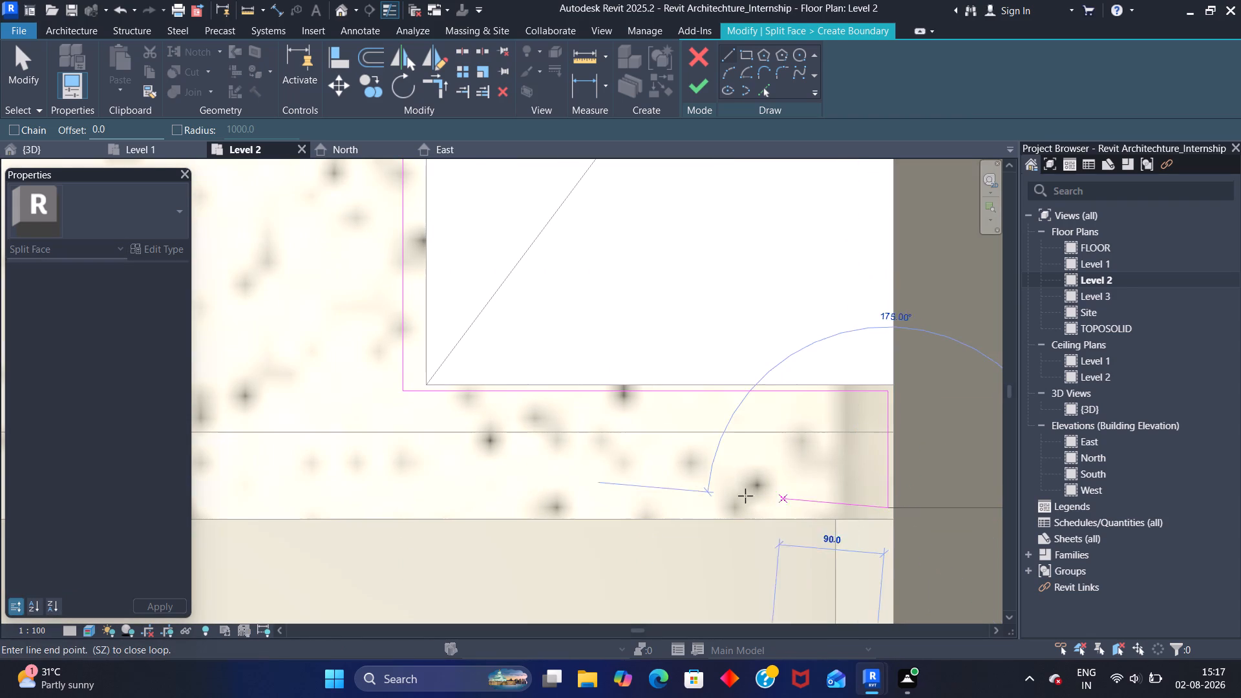
scroll(533, 502, "down", 13)
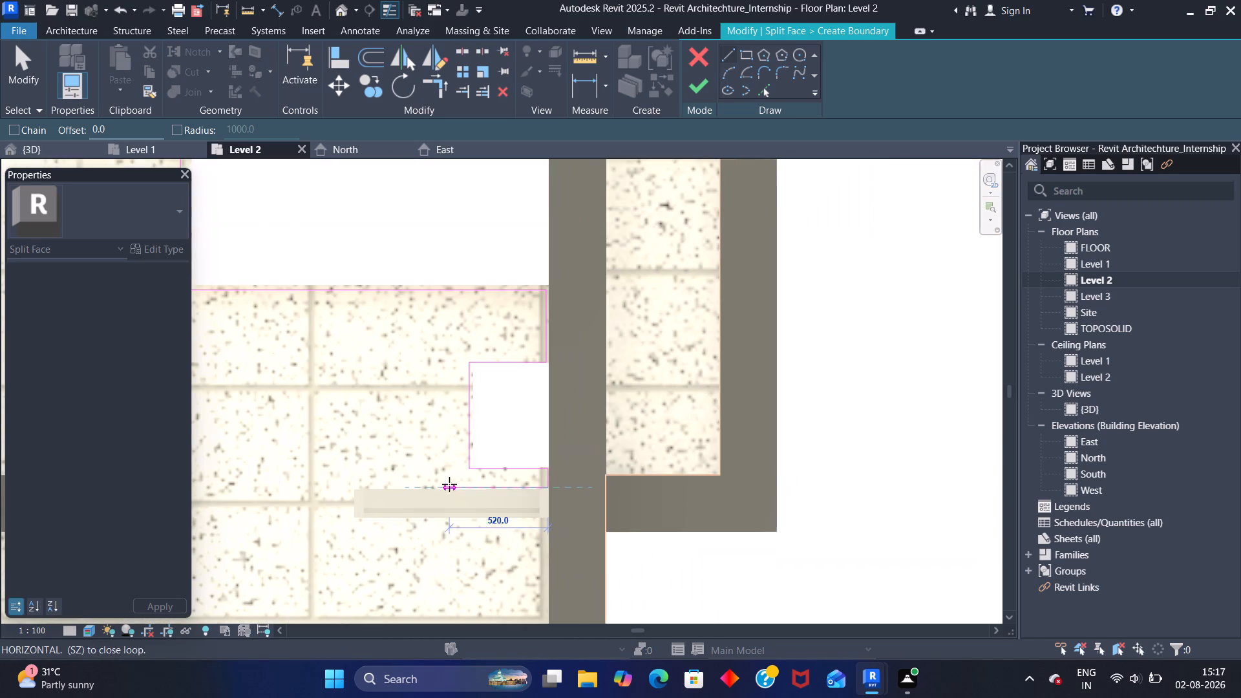
middle_click_drag(336, 484, 688, 459)
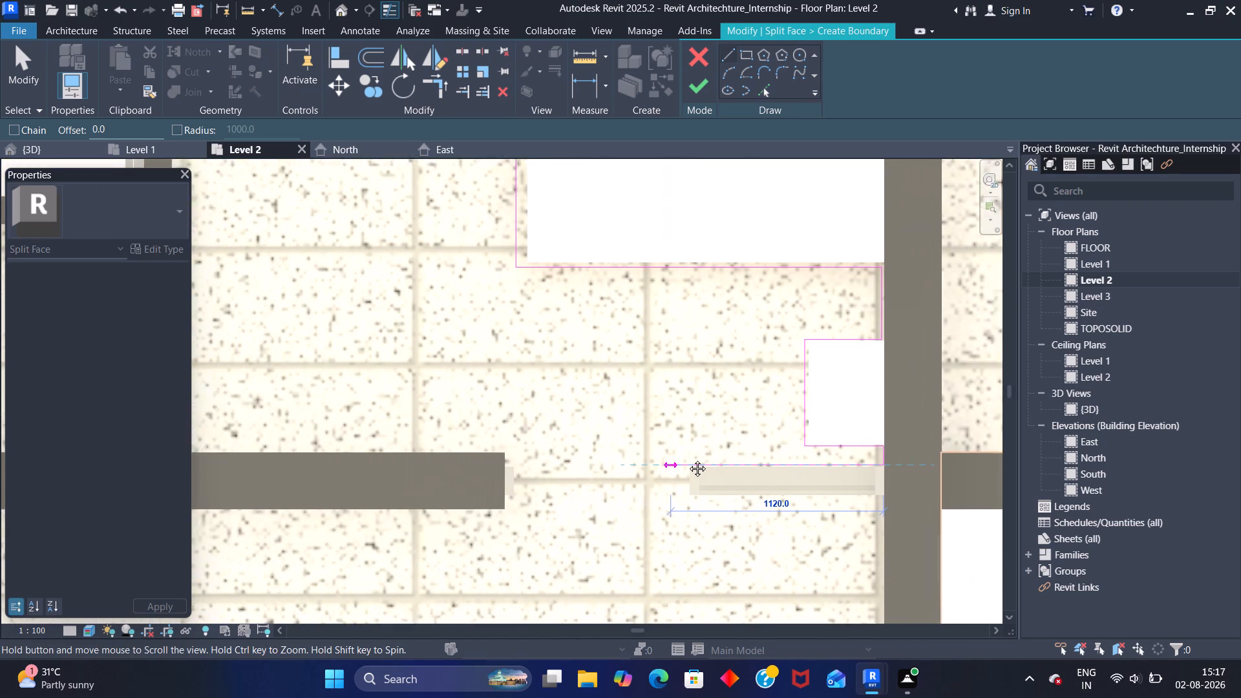
middle_click_drag(688, 459, 695, 456)
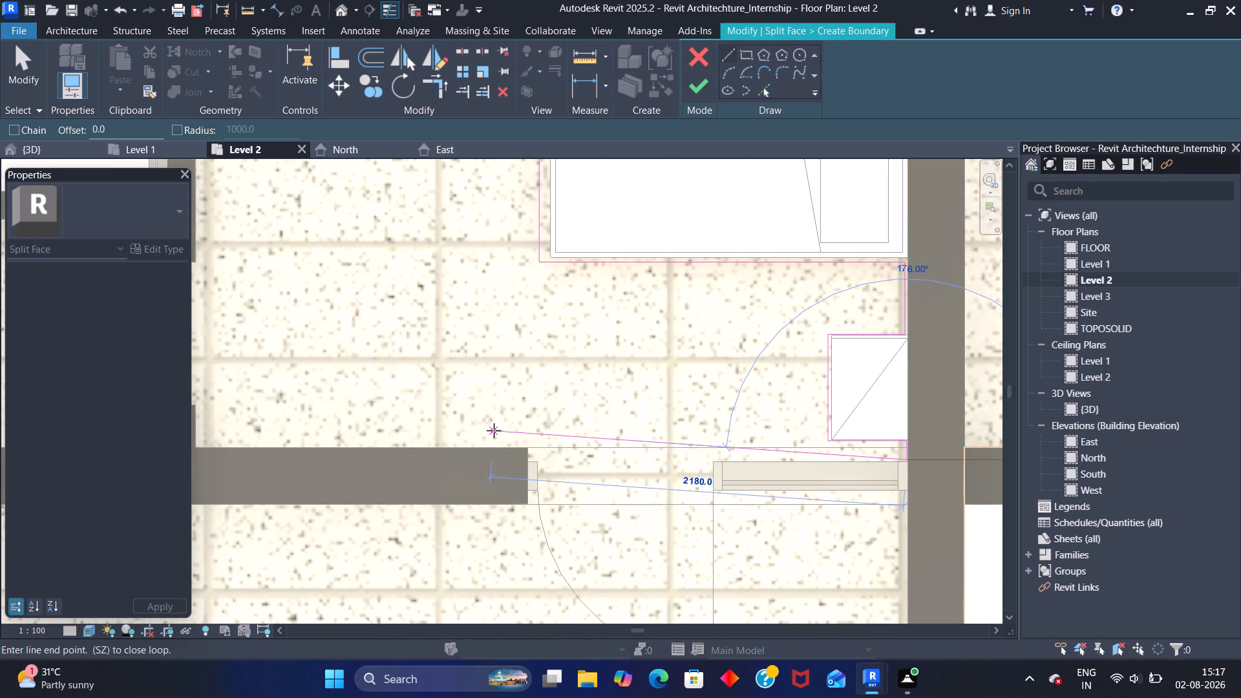
scroll(440, 441, "down", 3)
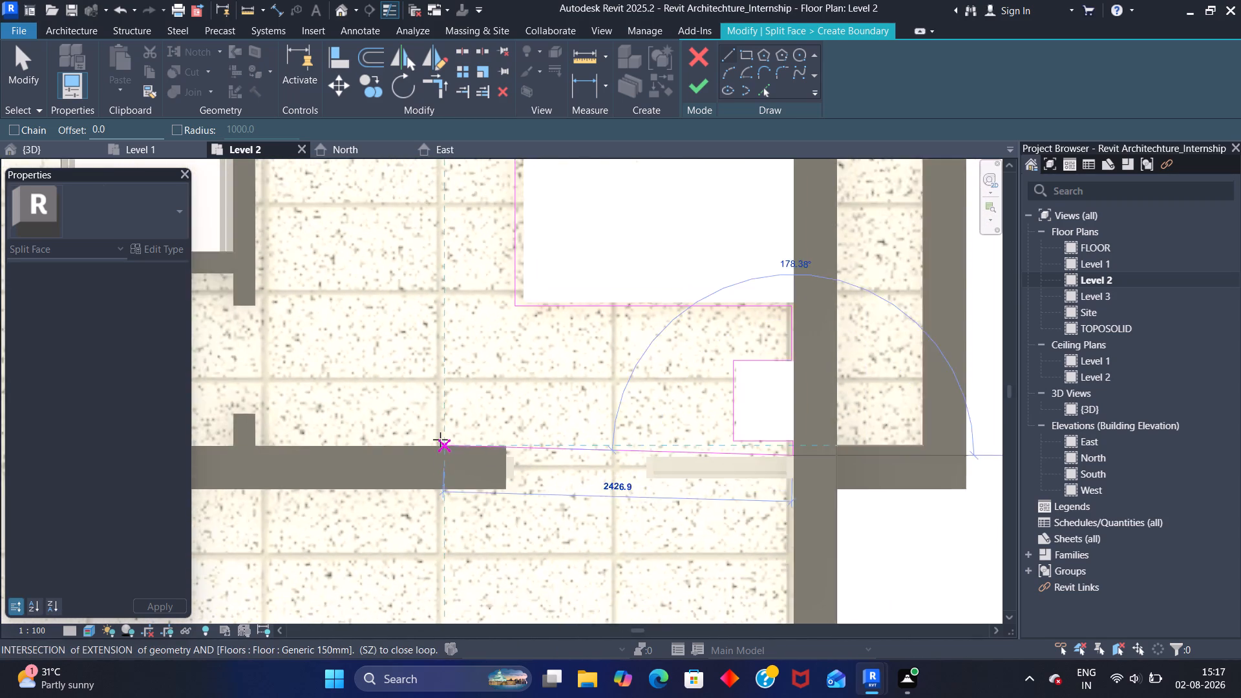
scroll(440, 439, "down", 4)
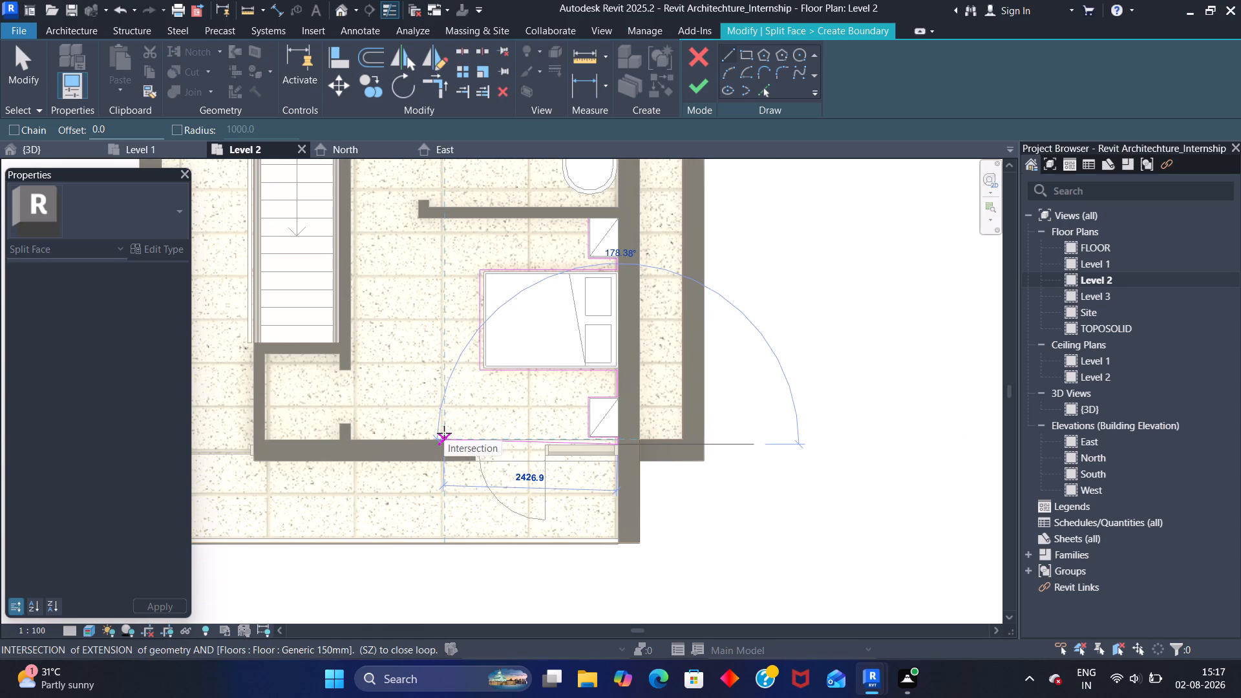
Draw the split-face boundary's lower edge: 1020 mm along the glazed panel, a 100 mm upward jog, and 1400 mm along the bedroom wall.
scroll(445, 432, "up", 7)
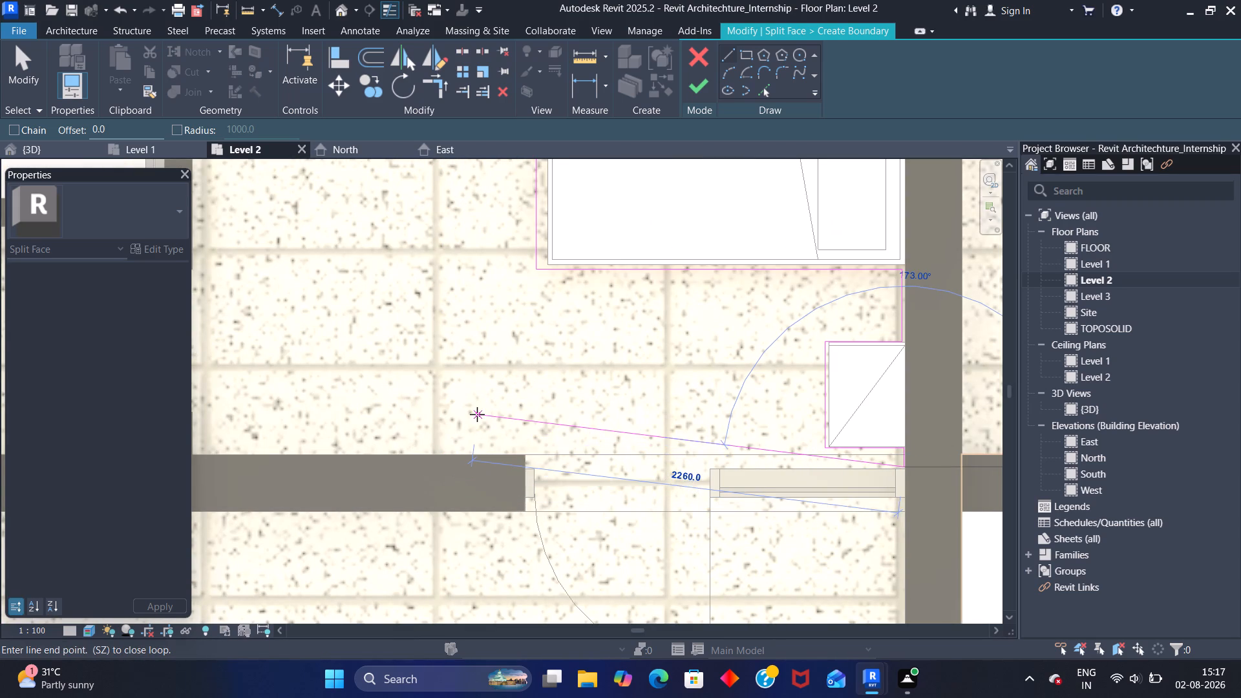
scroll(712, 467, "up", 1)
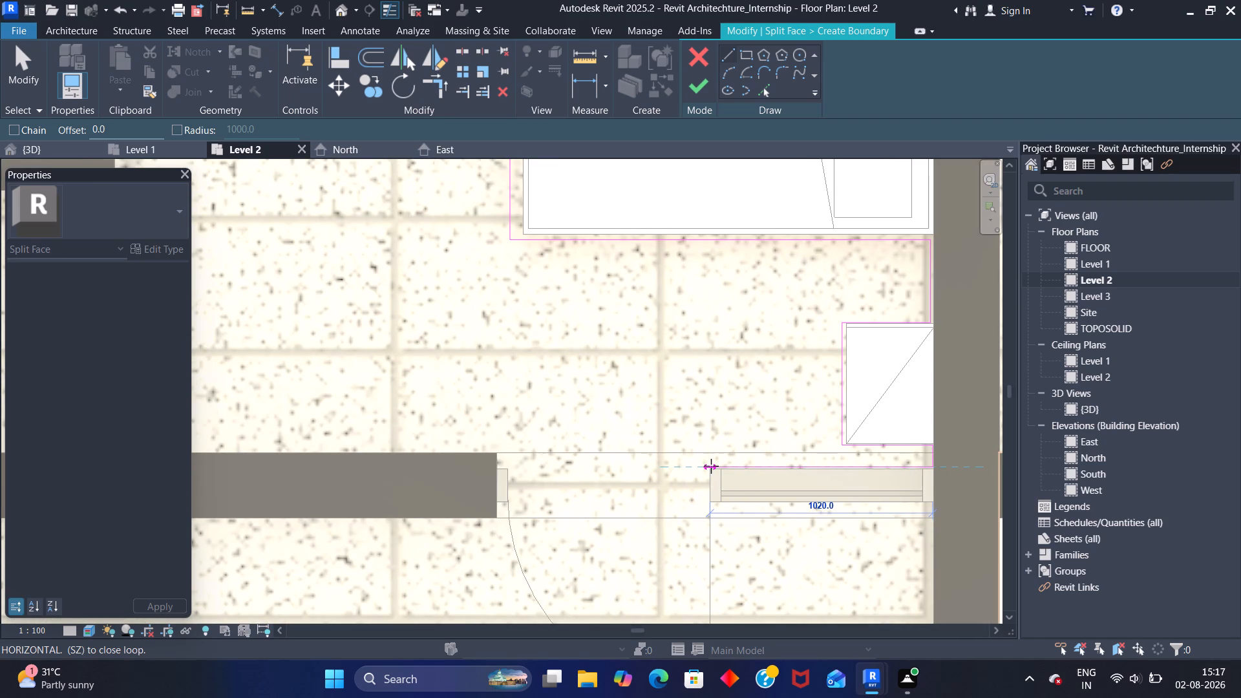
left_click(711, 466)
left_click(709, 467)
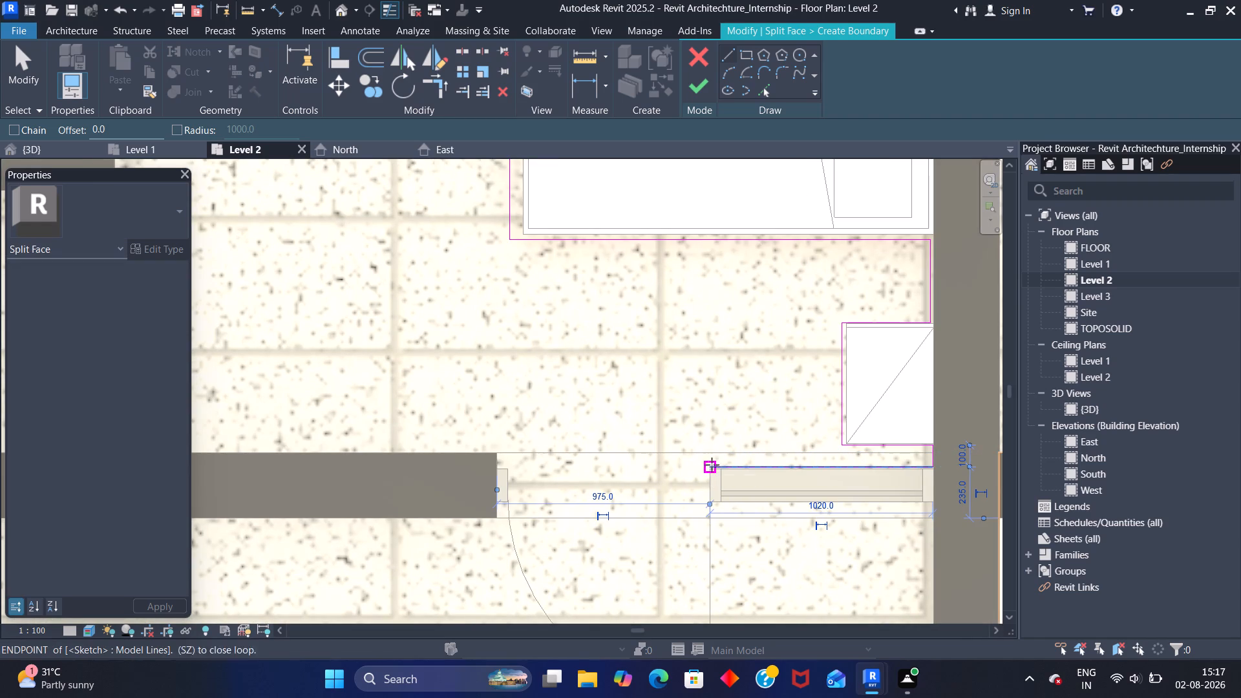
left_click(712, 443)
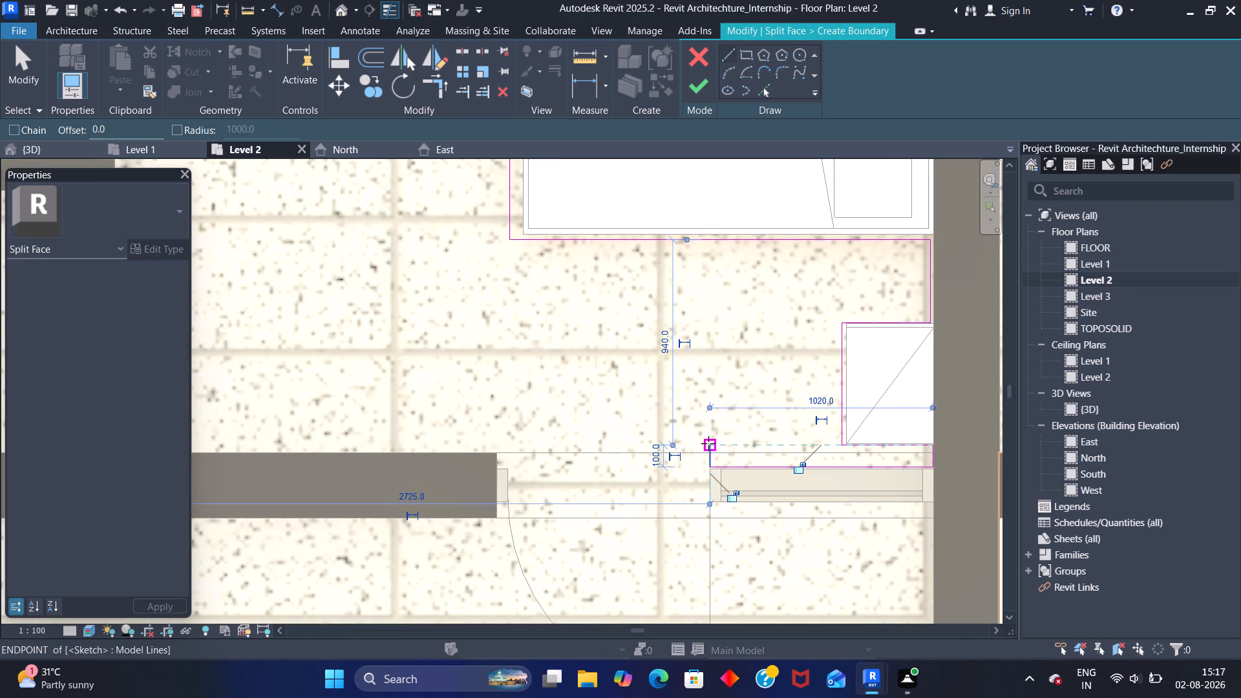
left_click(708, 443)
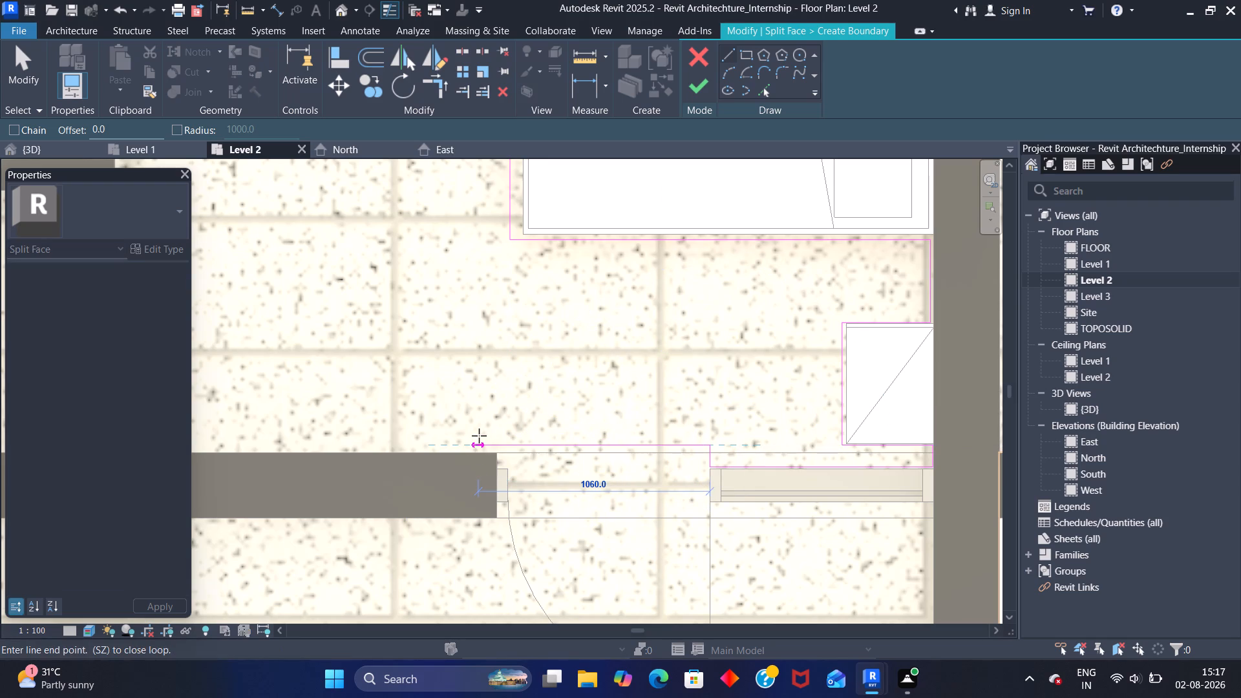
scroll(478, 436, "down", 3)
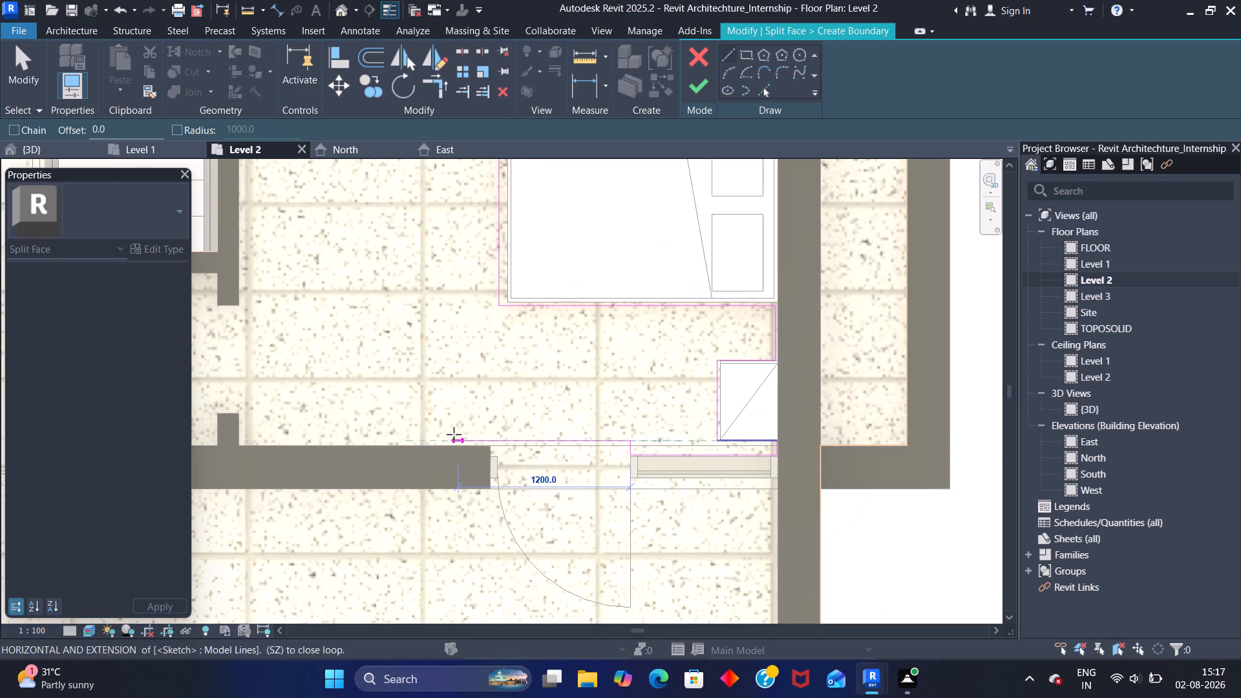
left_click(434, 441)
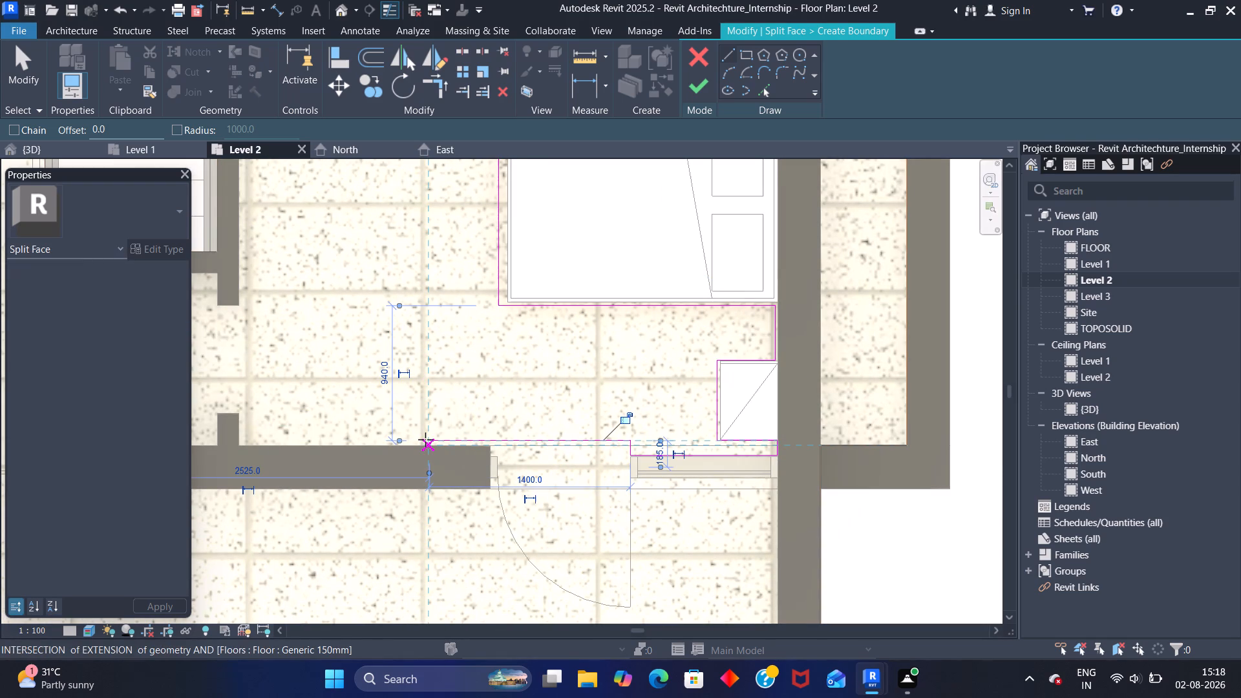
Draw a vertical boundary line from the lower edge's free end, past the foot of the bed, to just below the bathroom wall.
scroll(430, 437, "up", 4)
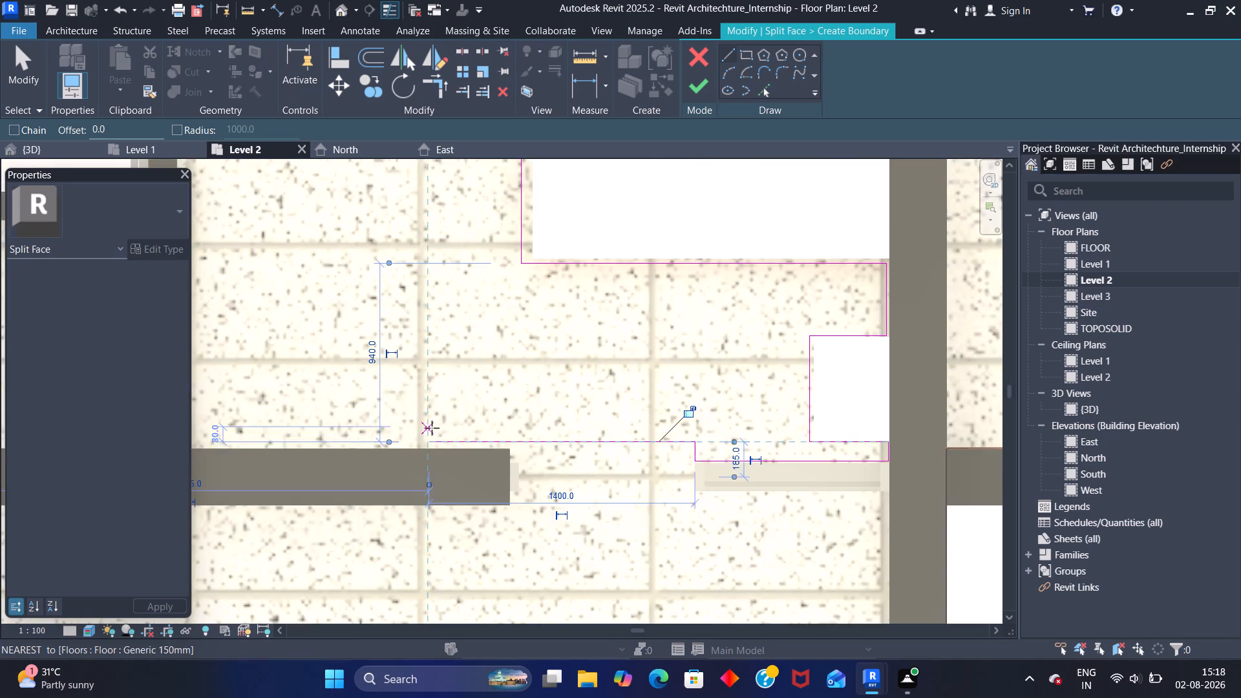
scroll(432, 428, "up", 2)
left_click(427, 452)
scroll(448, 344, "down", 4)
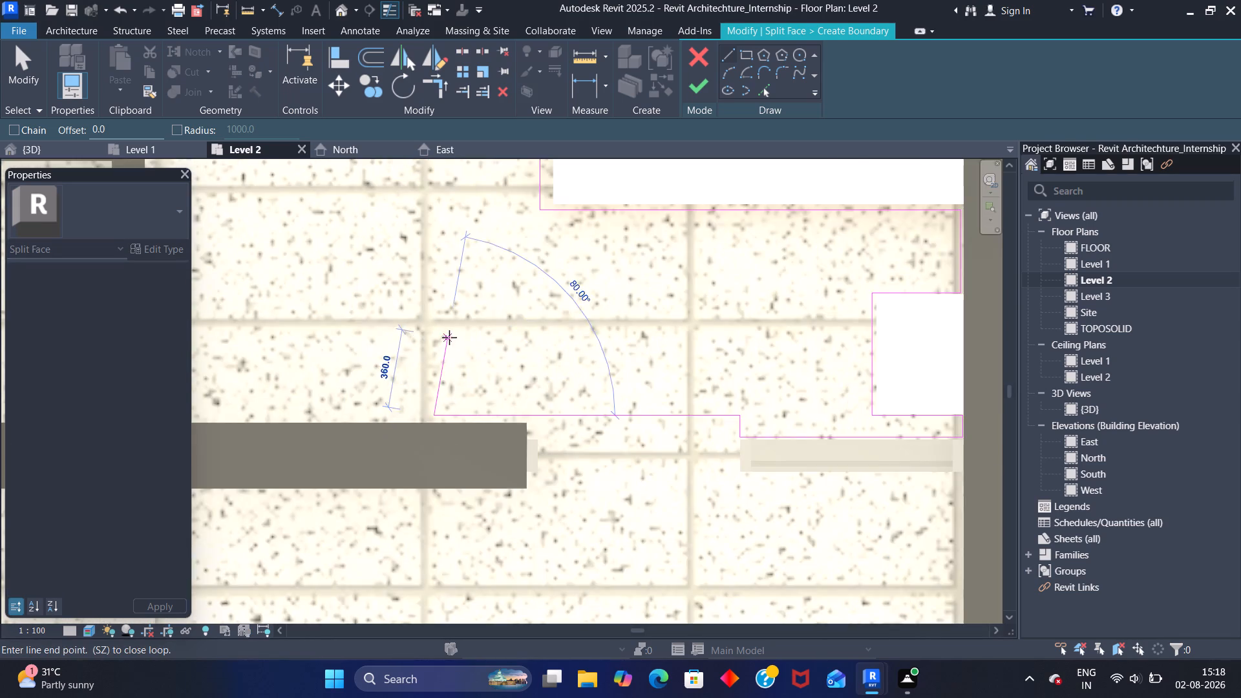
scroll(449, 337, "down", 5)
middle_click_drag(456, 246, 407, 412)
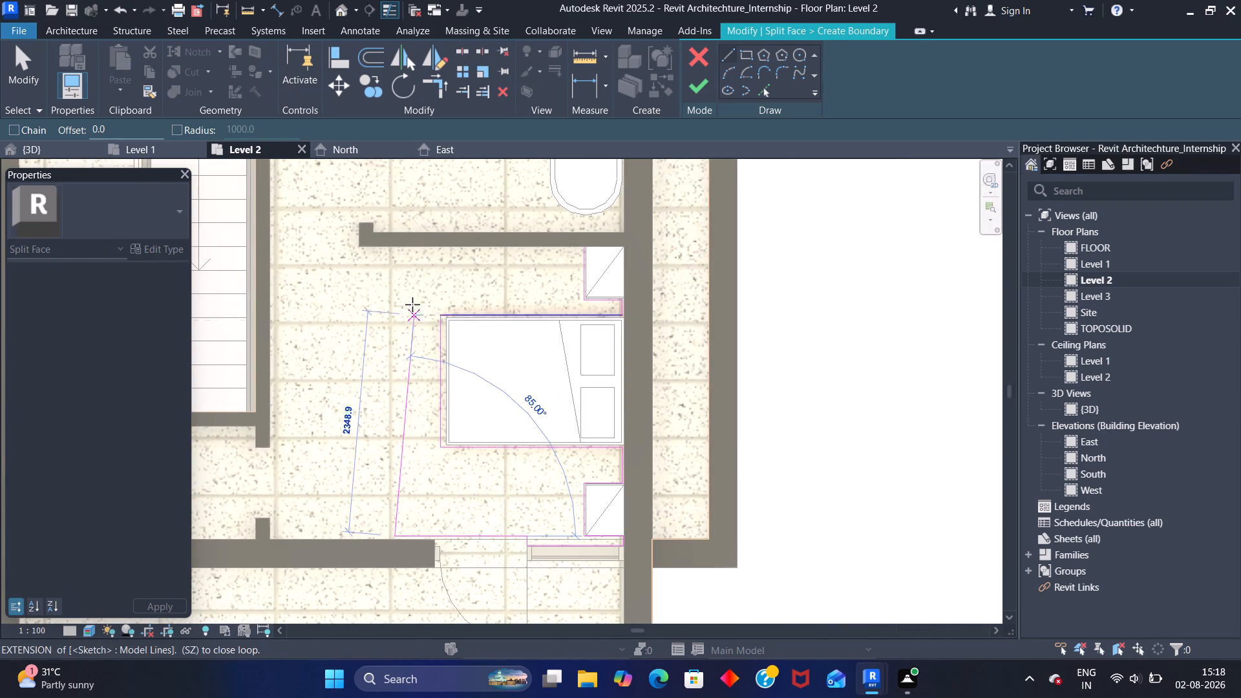
scroll(408, 289, "up", 8)
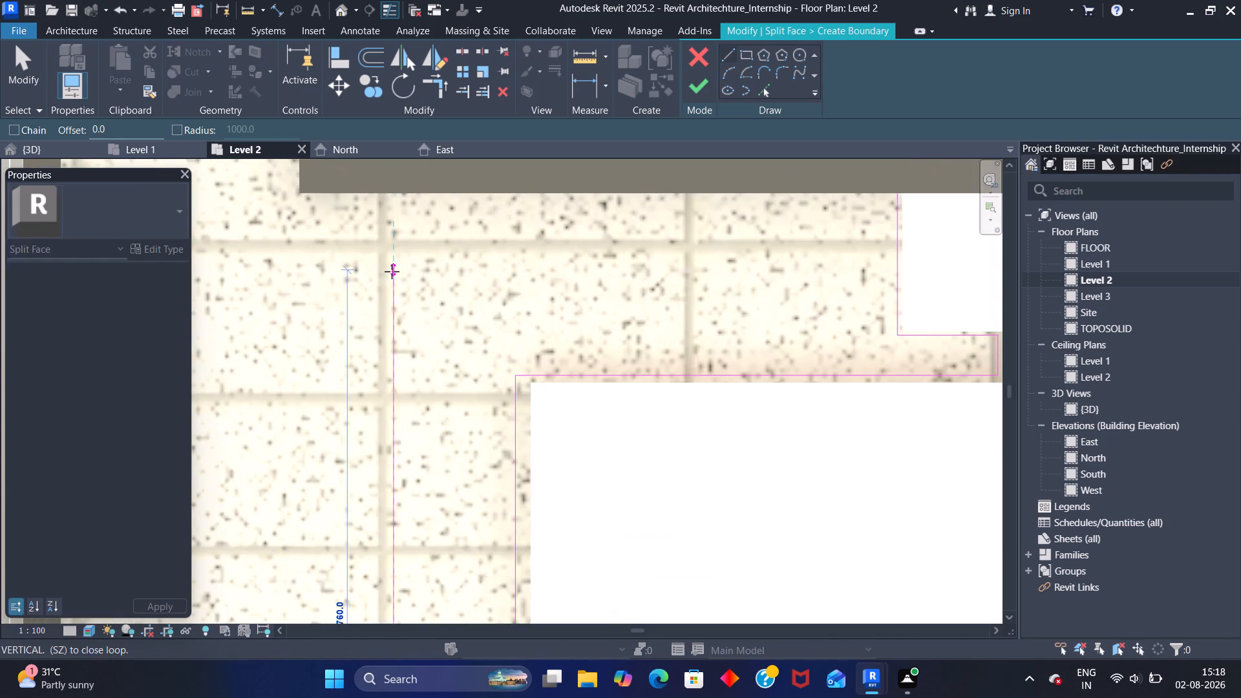
scroll(392, 271, "up", 1)
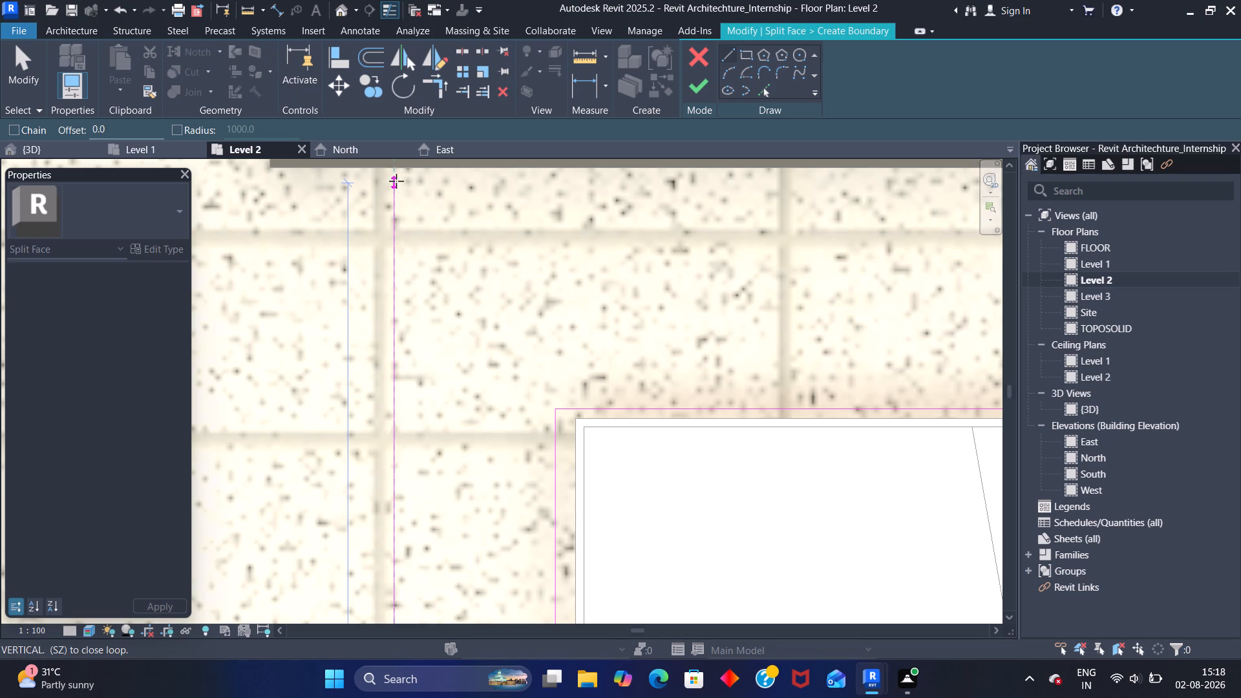
double_click(395, 175)
Draw a horizontal boundary line just below the bathroom wall to the existing sketch line beside the upper bedside table.
scroll(718, 203, "down", 2)
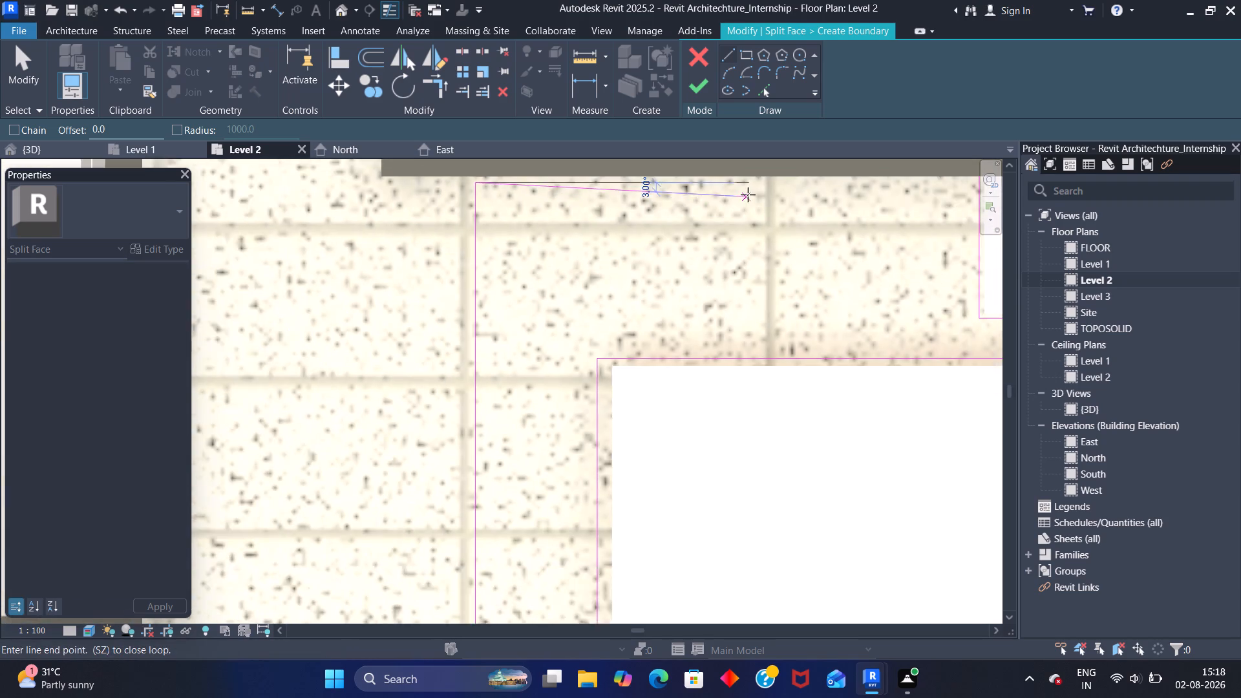
scroll(748, 195, "down", 2)
scroll(818, 196, "down", 1)
scroll(893, 181, "up", 5)
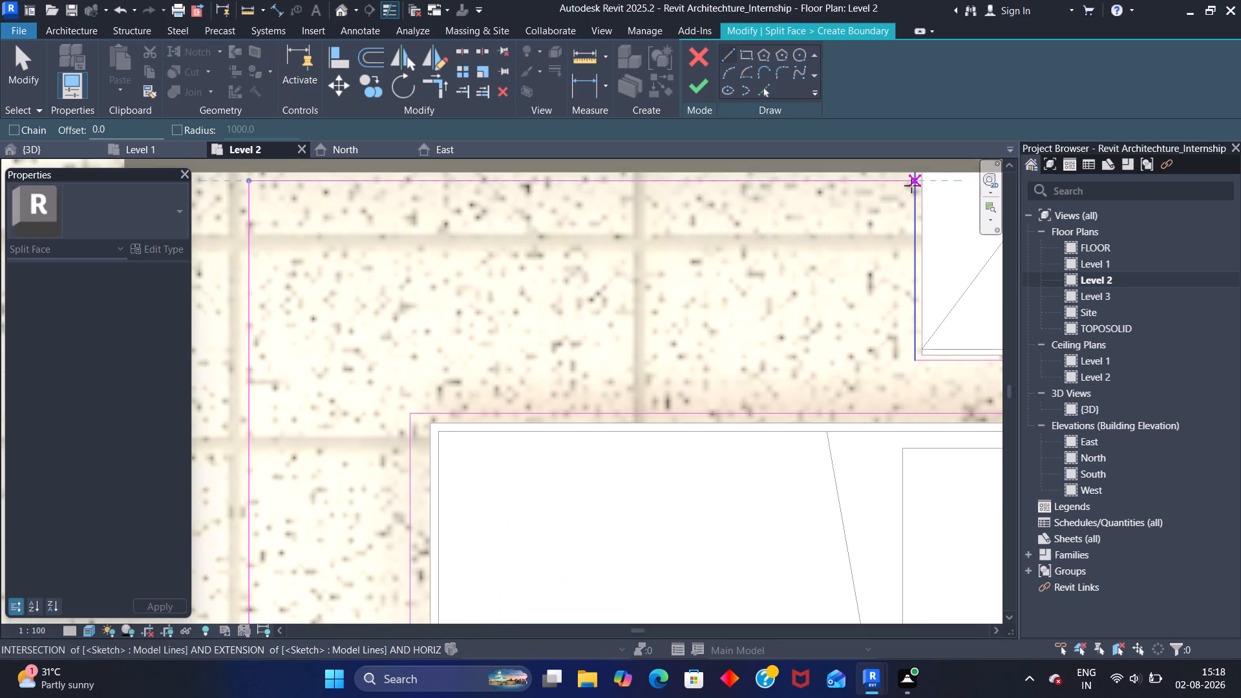
left_click(911, 180)
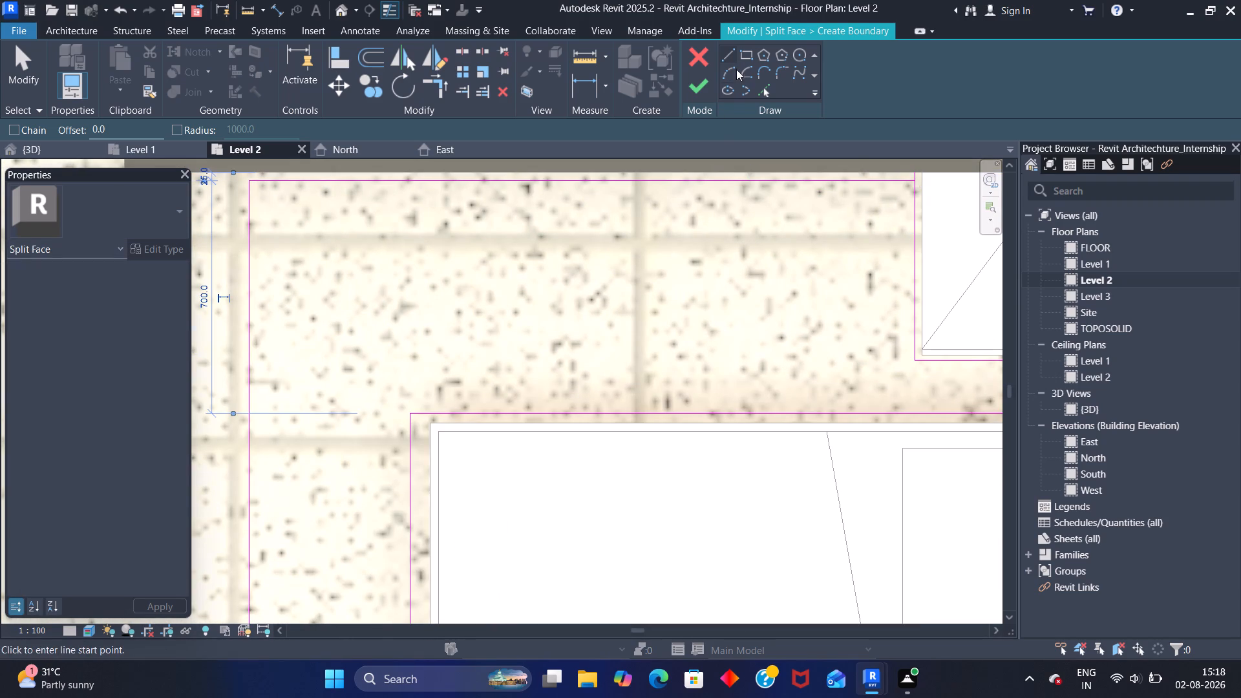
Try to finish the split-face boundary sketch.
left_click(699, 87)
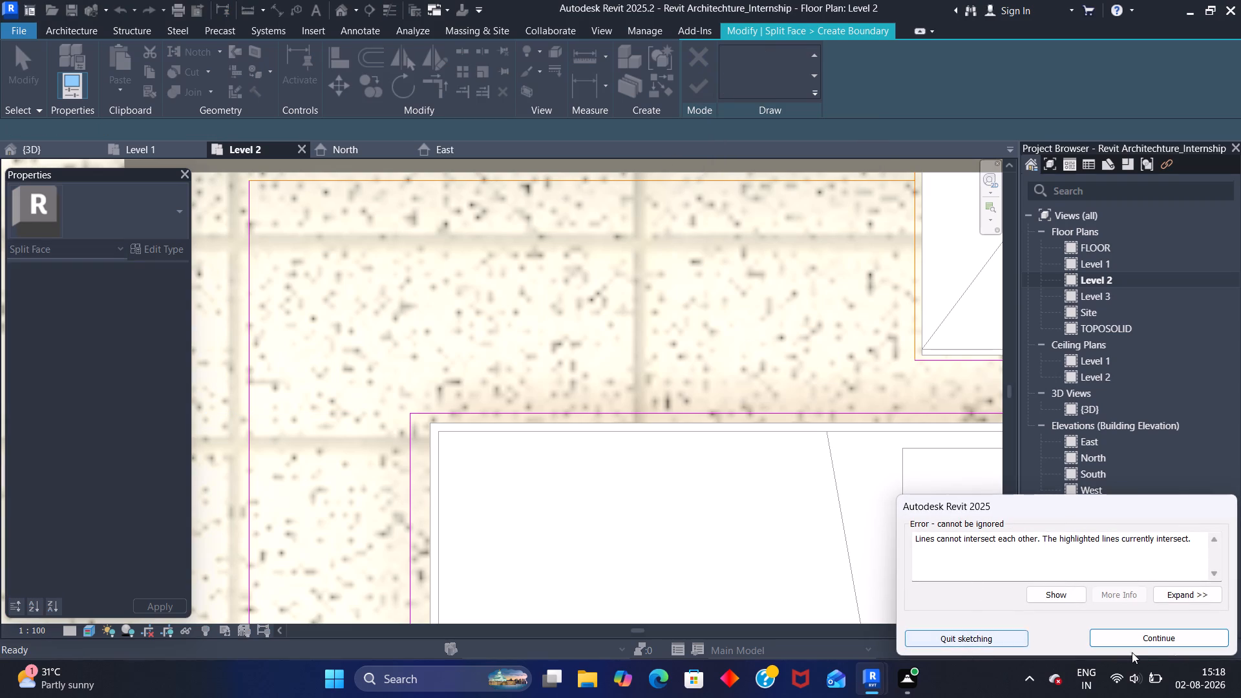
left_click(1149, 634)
Examine the boundary sketch around the bed, both bedside tables and the glazed panel for intersecting lines.
scroll(863, 440, "down", 5)
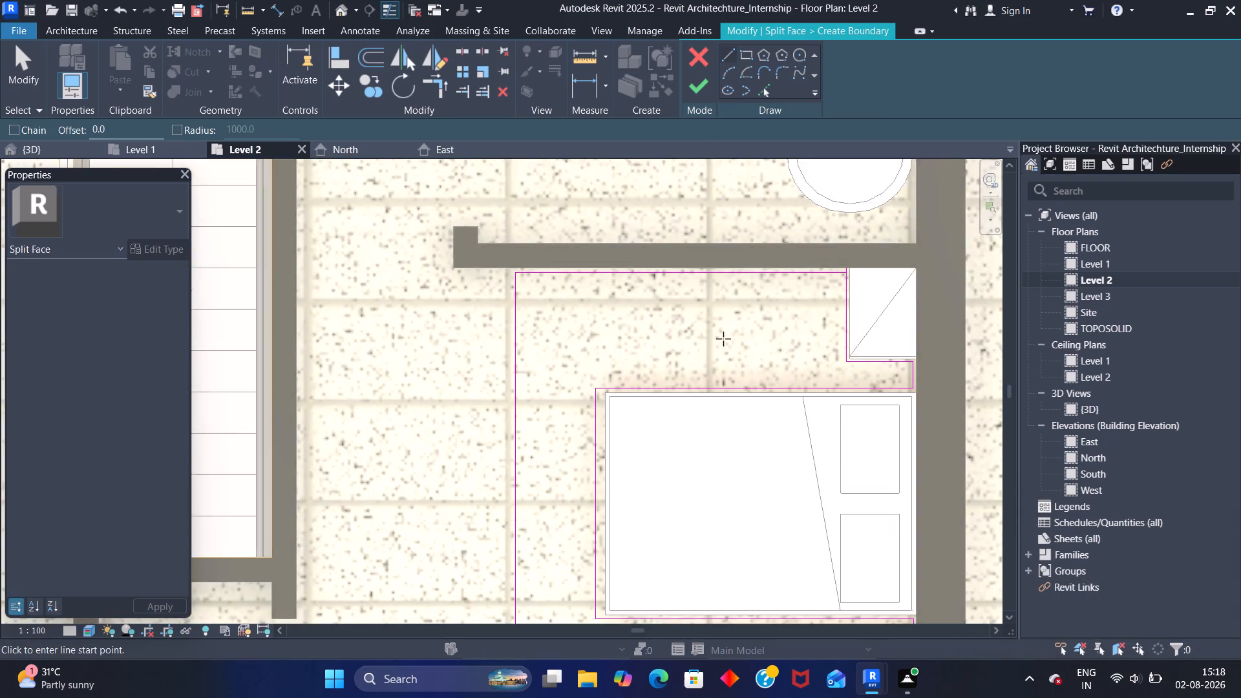
middle_click_drag(723, 337, 596, 209)
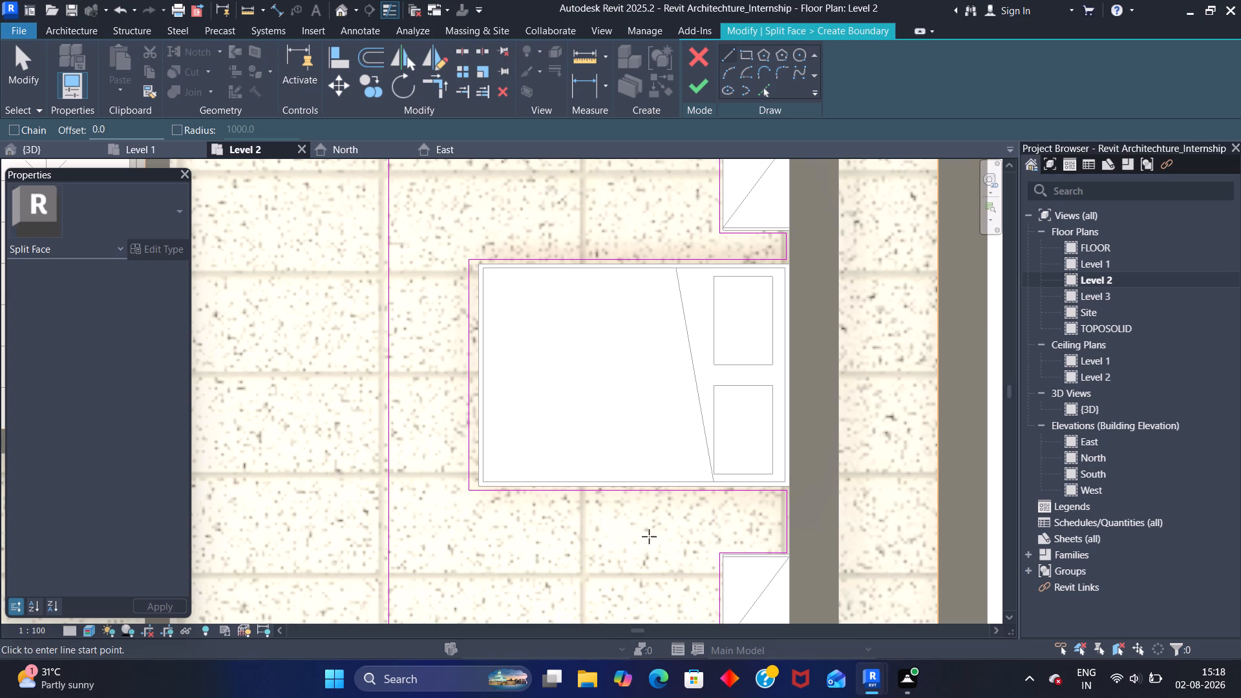
middle_click_drag(649, 536, 658, 357)
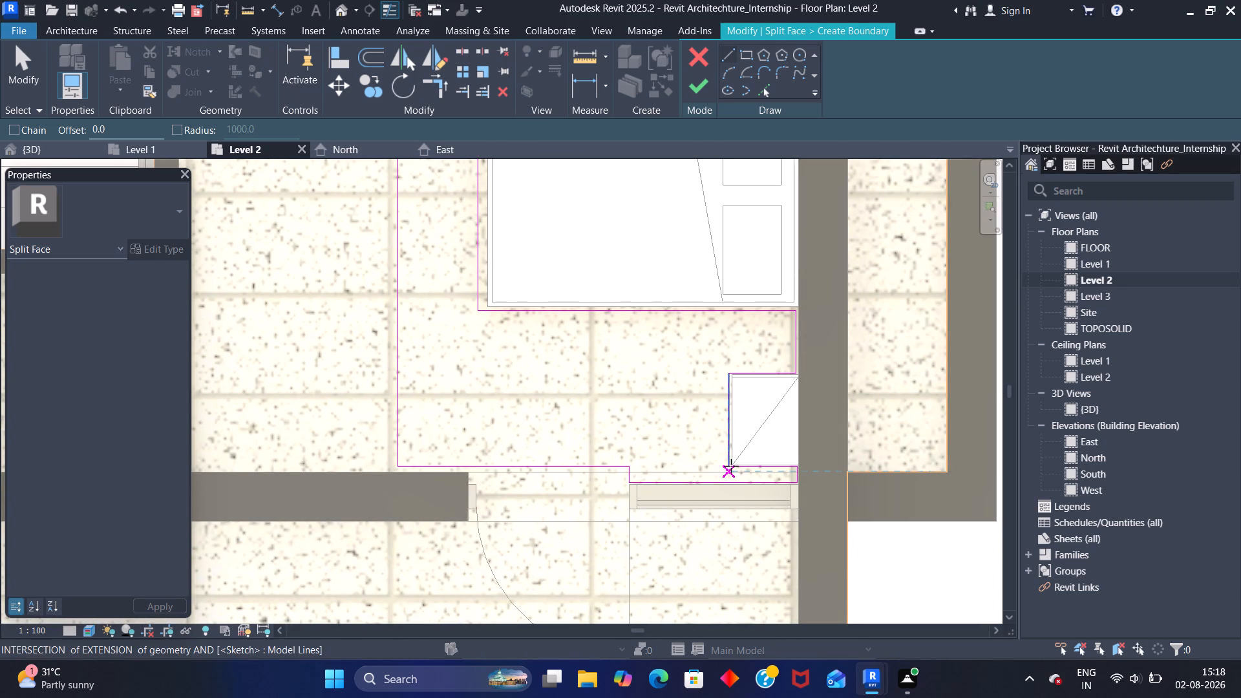
scroll(724, 467, "down", 4)
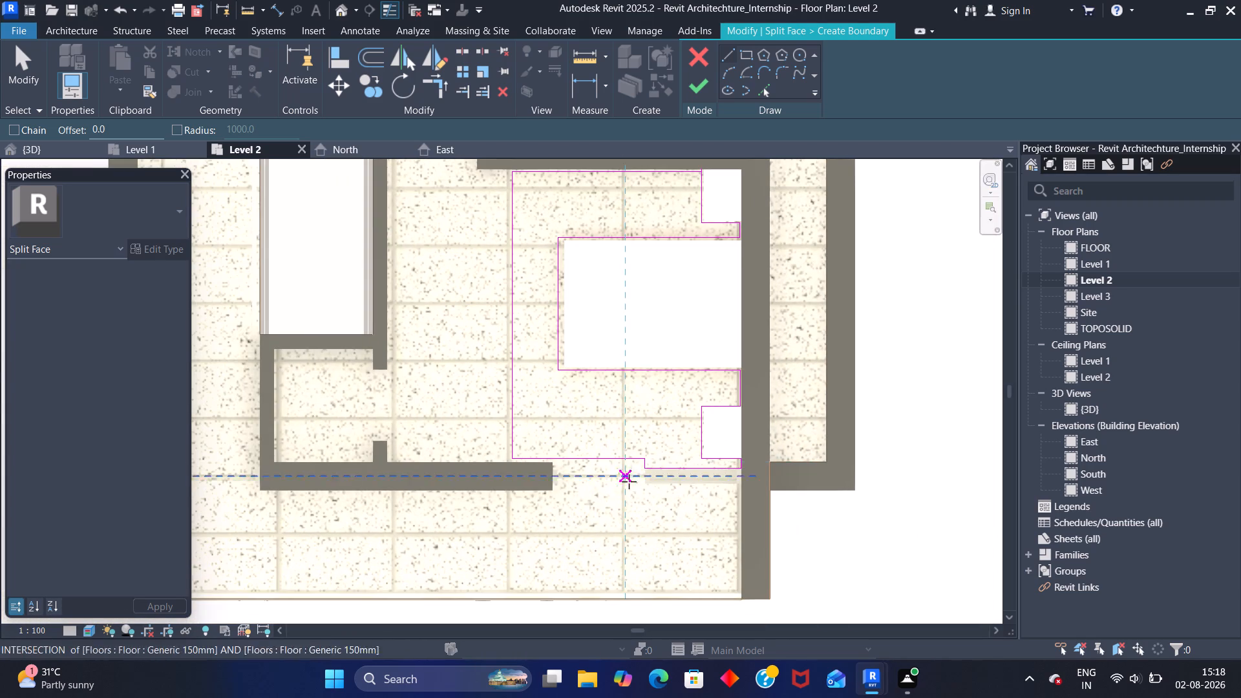
scroll(676, 489, "up", 6)
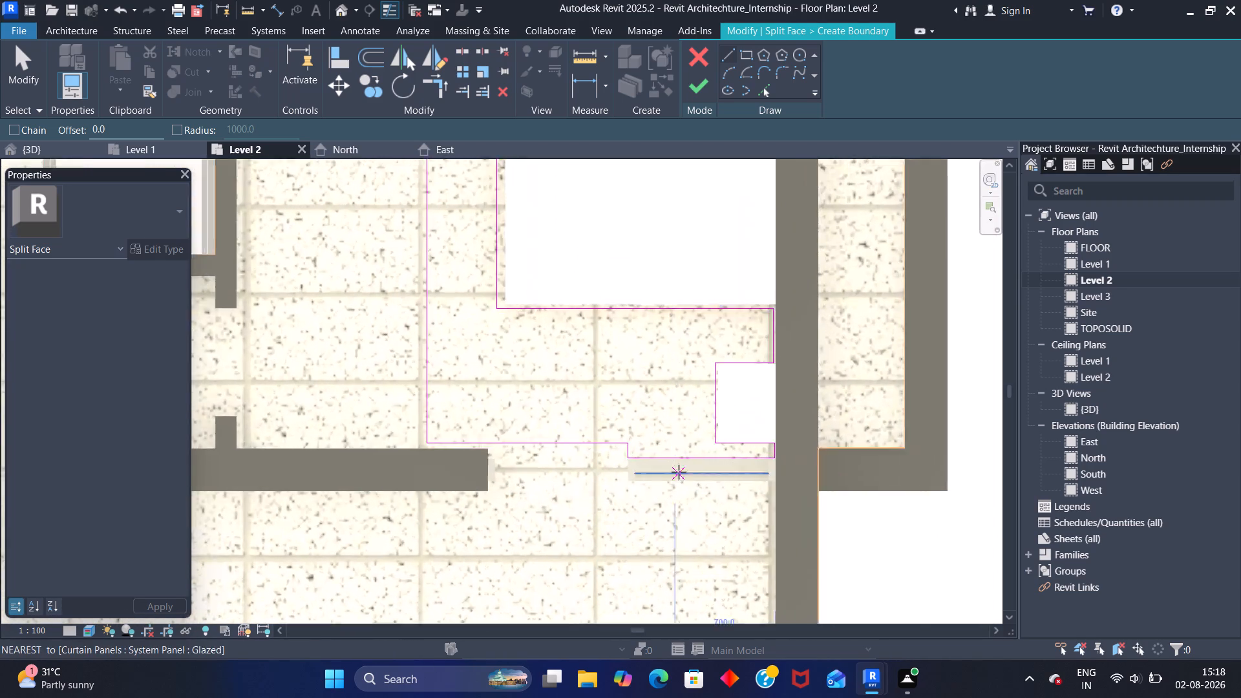
scroll(679, 472, "up", 5)
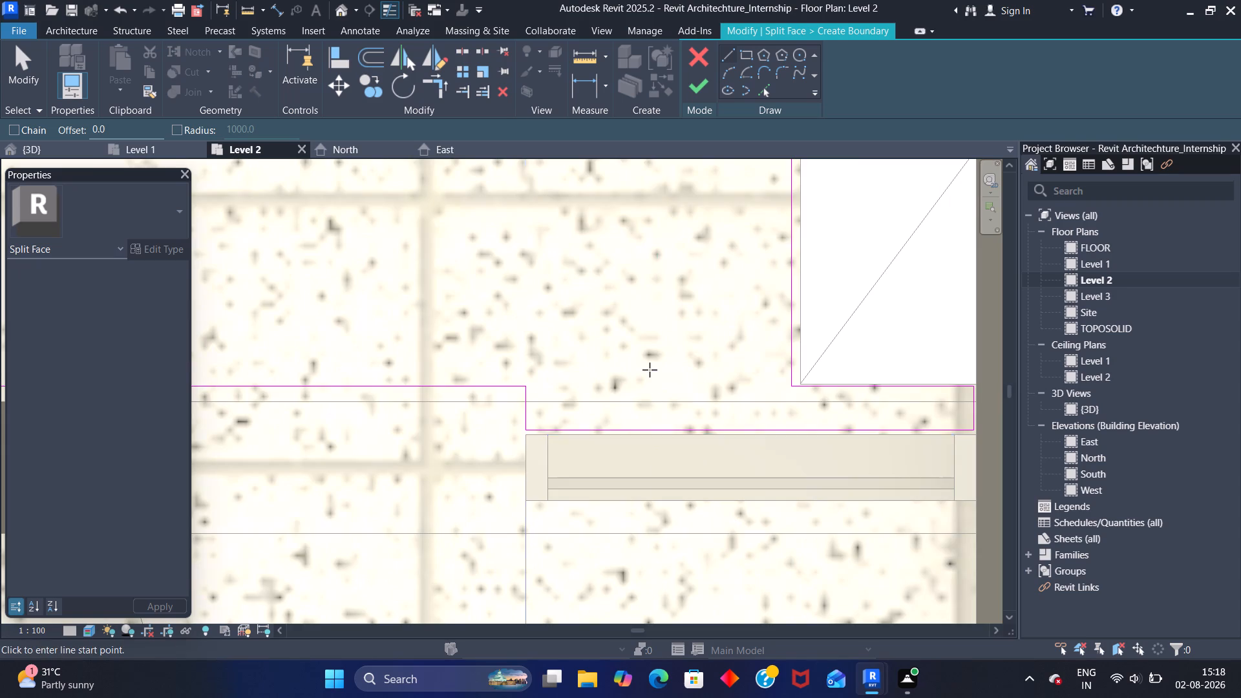
scroll(650, 369, "down", 7)
middle_click_drag(397, 276, 383, 407)
scroll(368, 254, "down", 2)
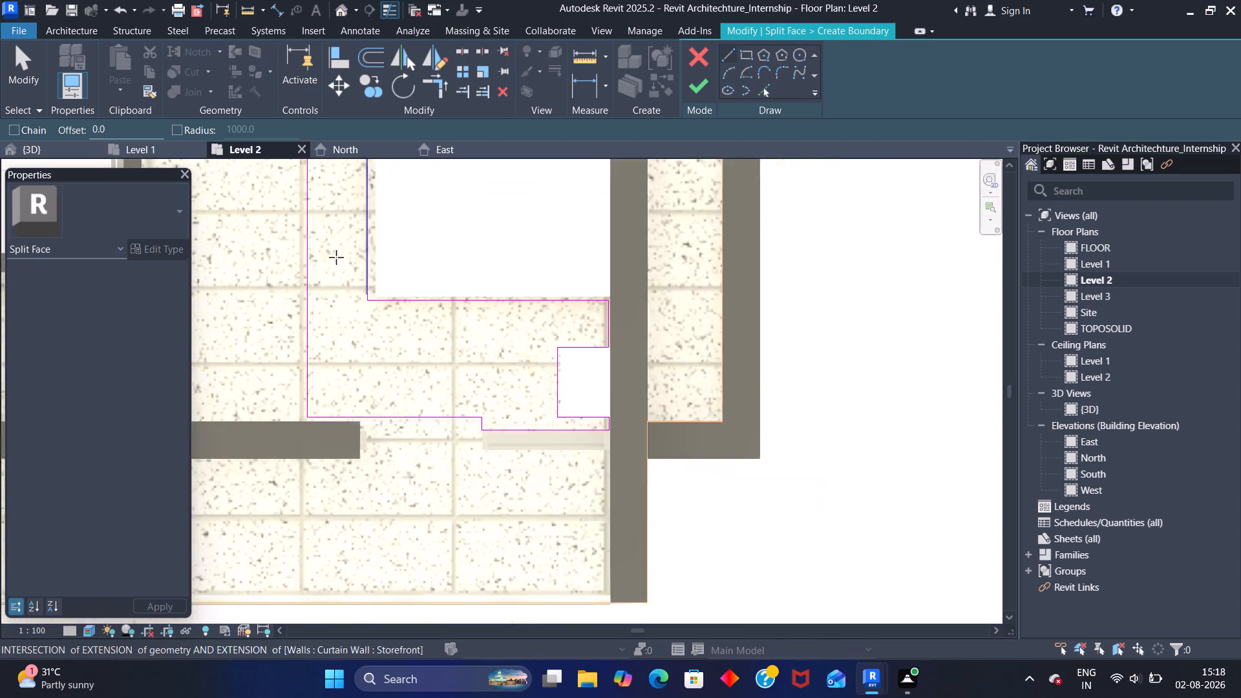
scroll(336, 257, "down", 5)
middle_click_drag(325, 252, 274, 474)
scroll(292, 372, "up", 8)
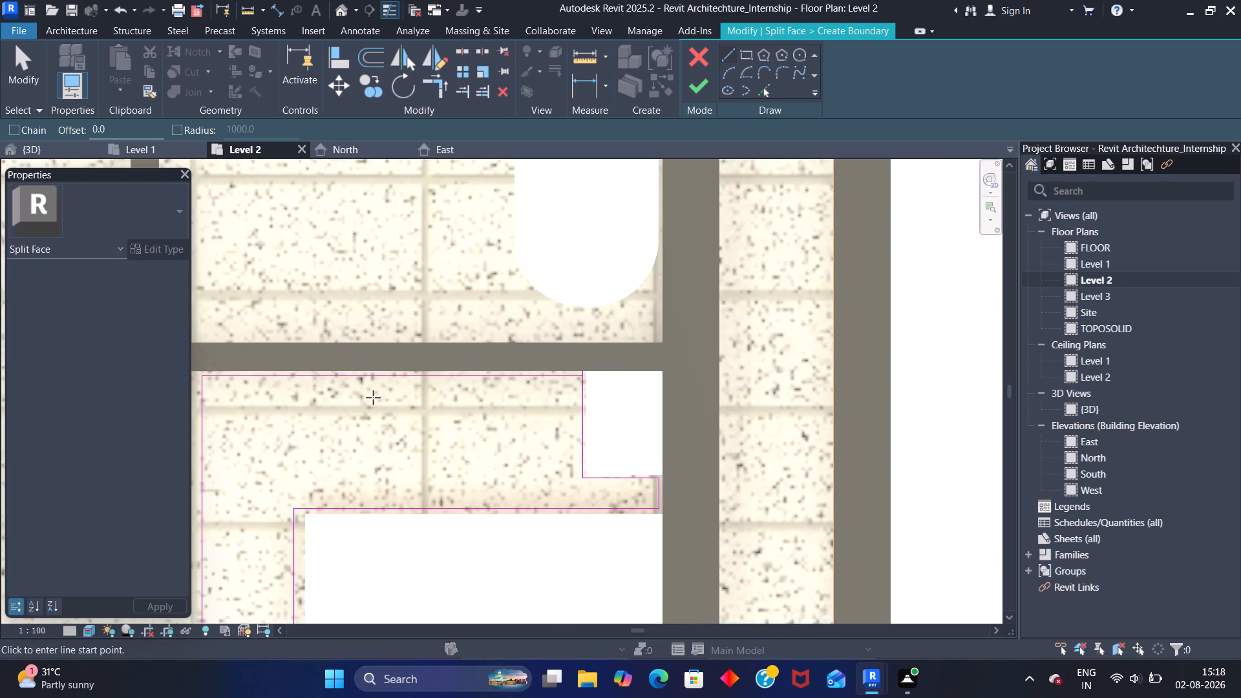
scroll(495, 394, "up", 3)
scroll(564, 372, "up", 10)
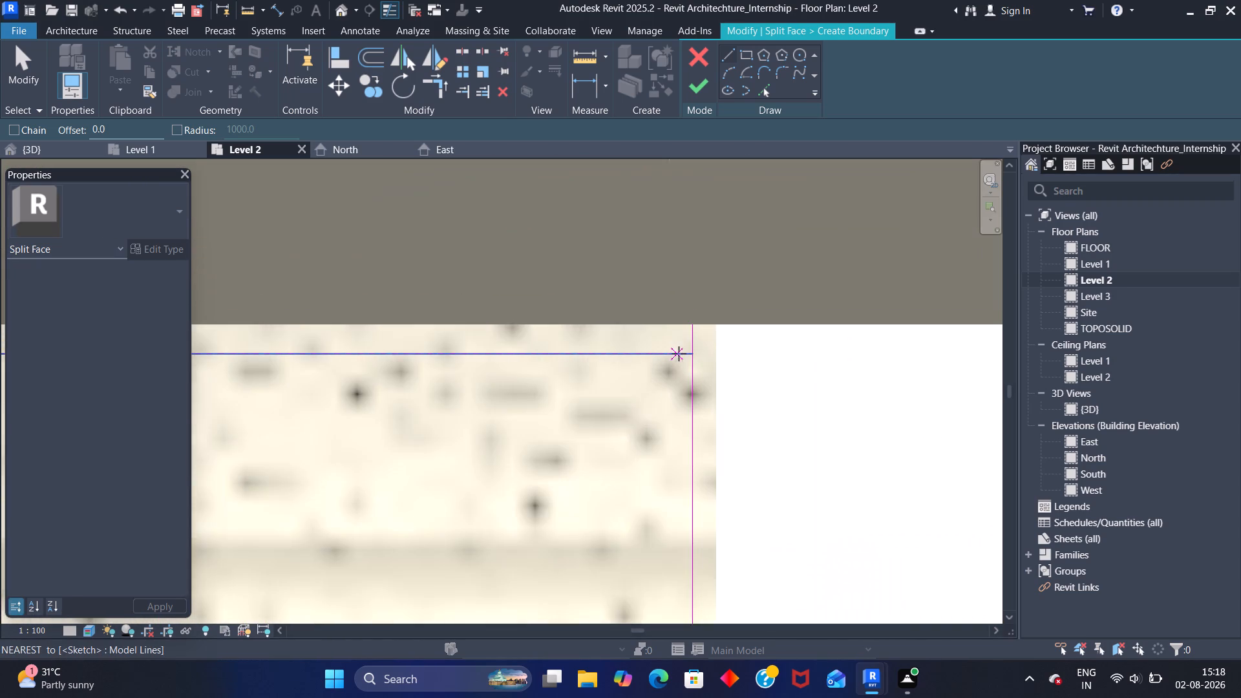
scroll(679, 354, "up", 7)
scroll(685, 348, "down", 15)
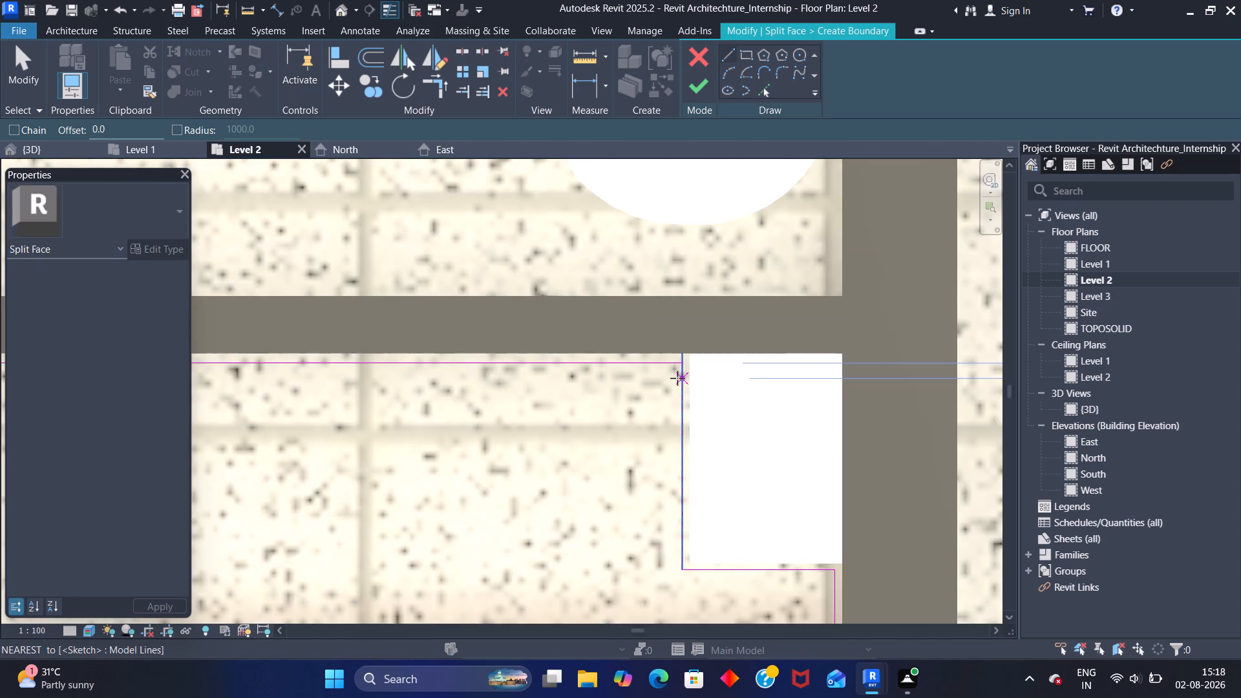
scroll(677, 378, "down", 5)
scroll(677, 377, "up", 9)
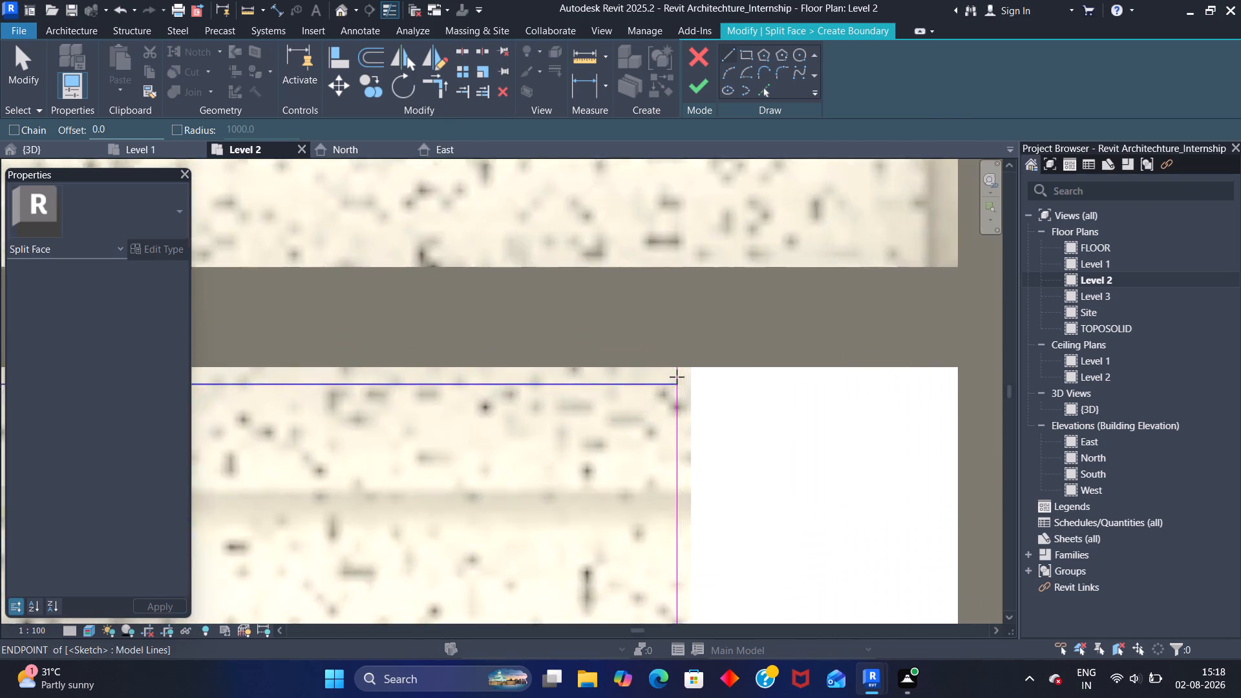
scroll(677, 377, "up", 4)
scroll(677, 377, "down", 17)
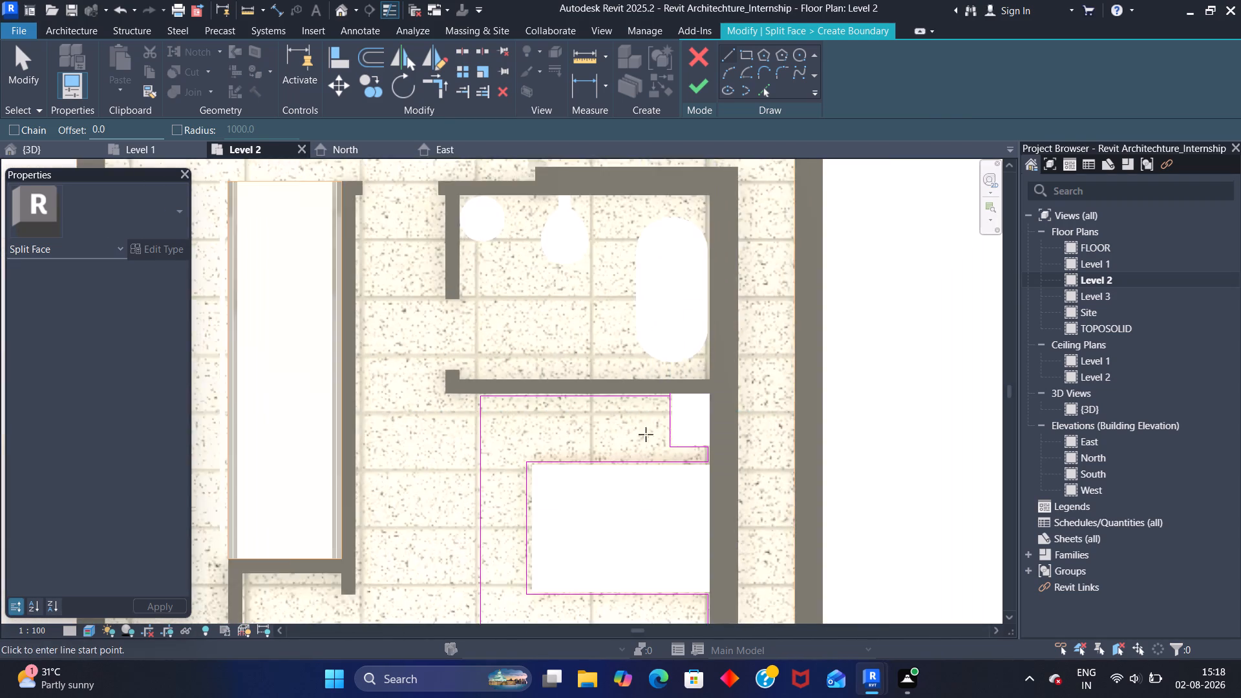
scroll(646, 434, "down", 5)
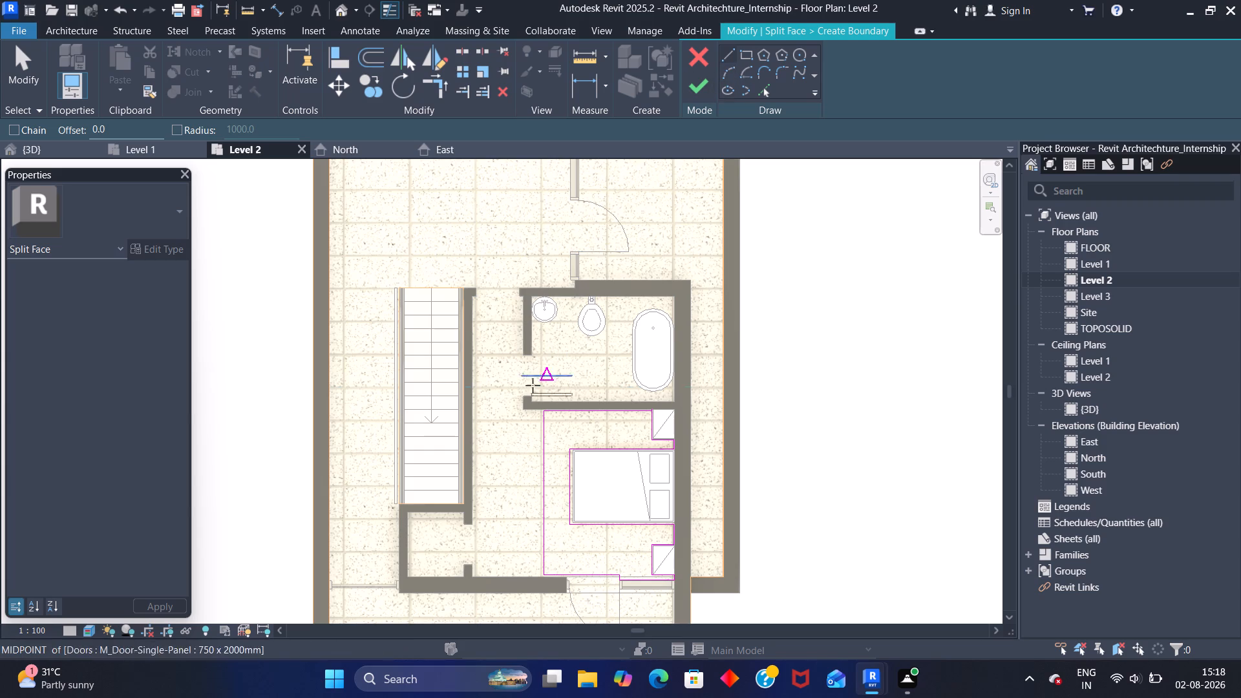
Move the 1020 mm boundary line beside the glazed panel up to the top edge of the lower bedside table.
key("Escape")
left_click_drag(524, 427, 564, 445)
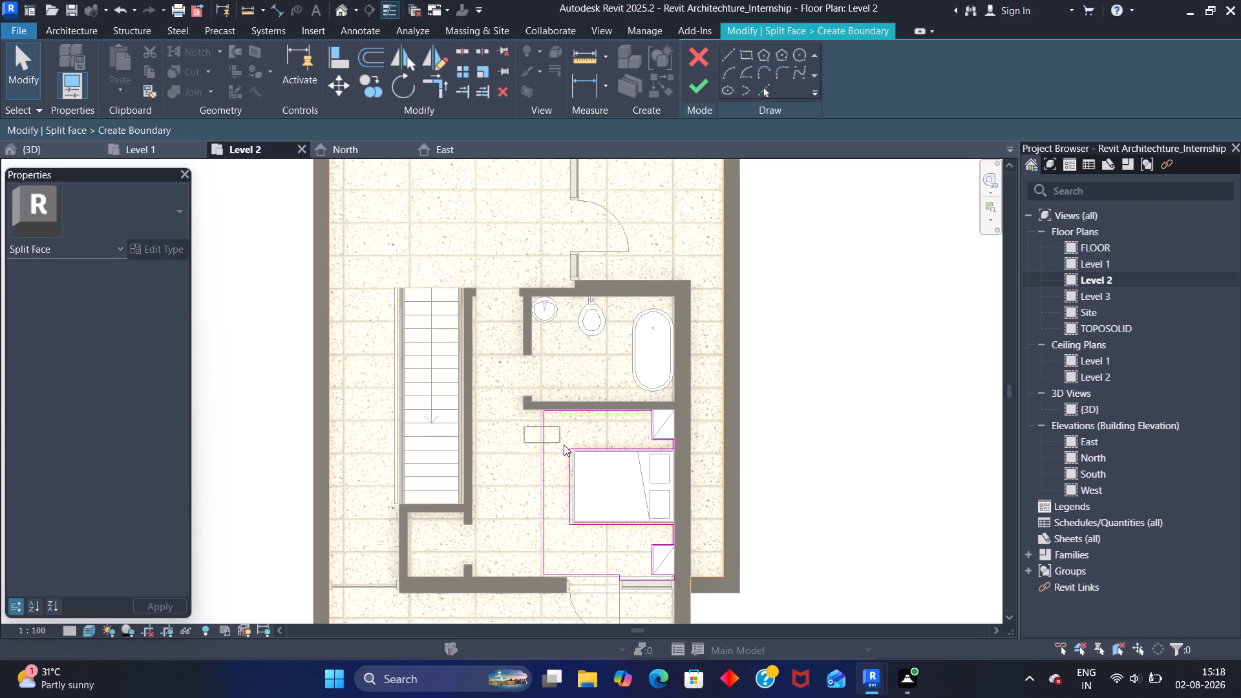
left_click_drag(564, 445, 663, 576)
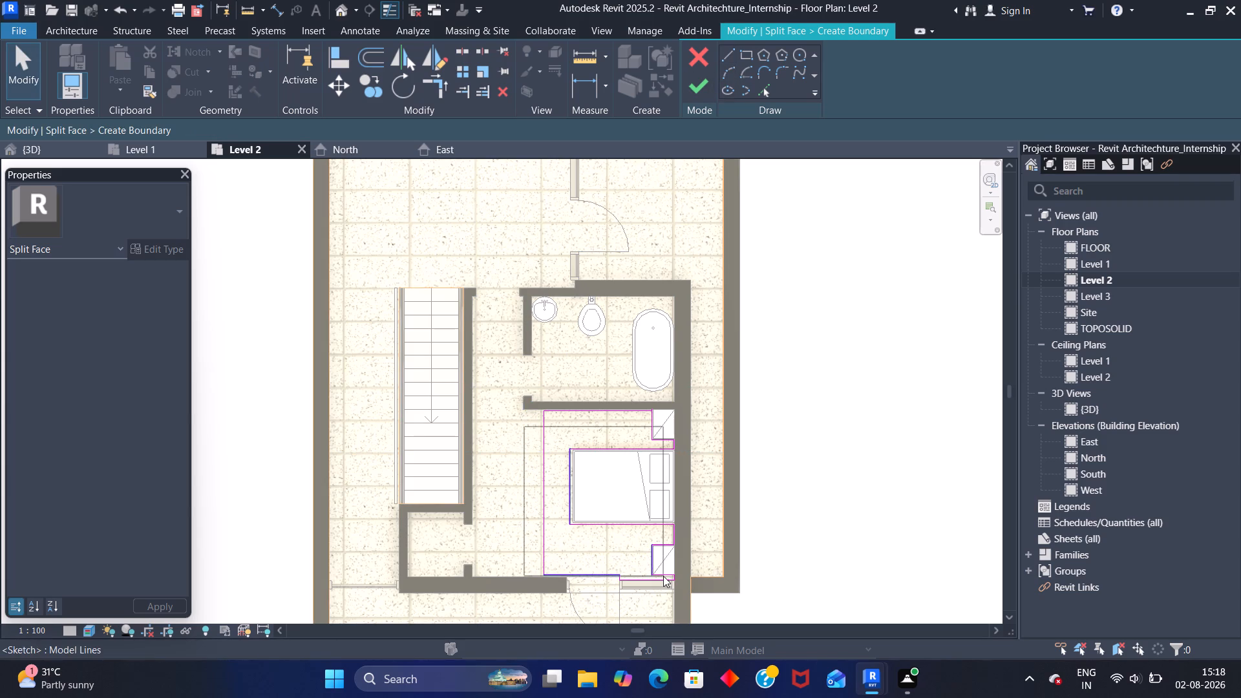
left_click_drag(630, 577, 564, 544)
key("Escape")
key("Escape")
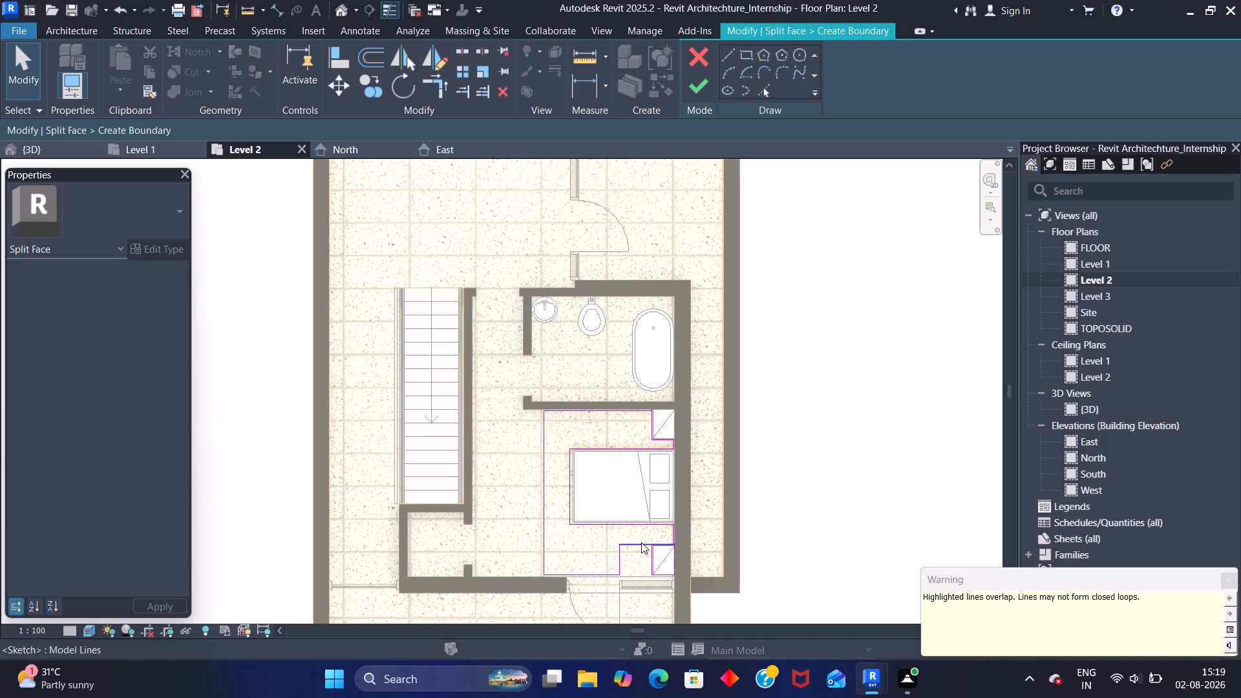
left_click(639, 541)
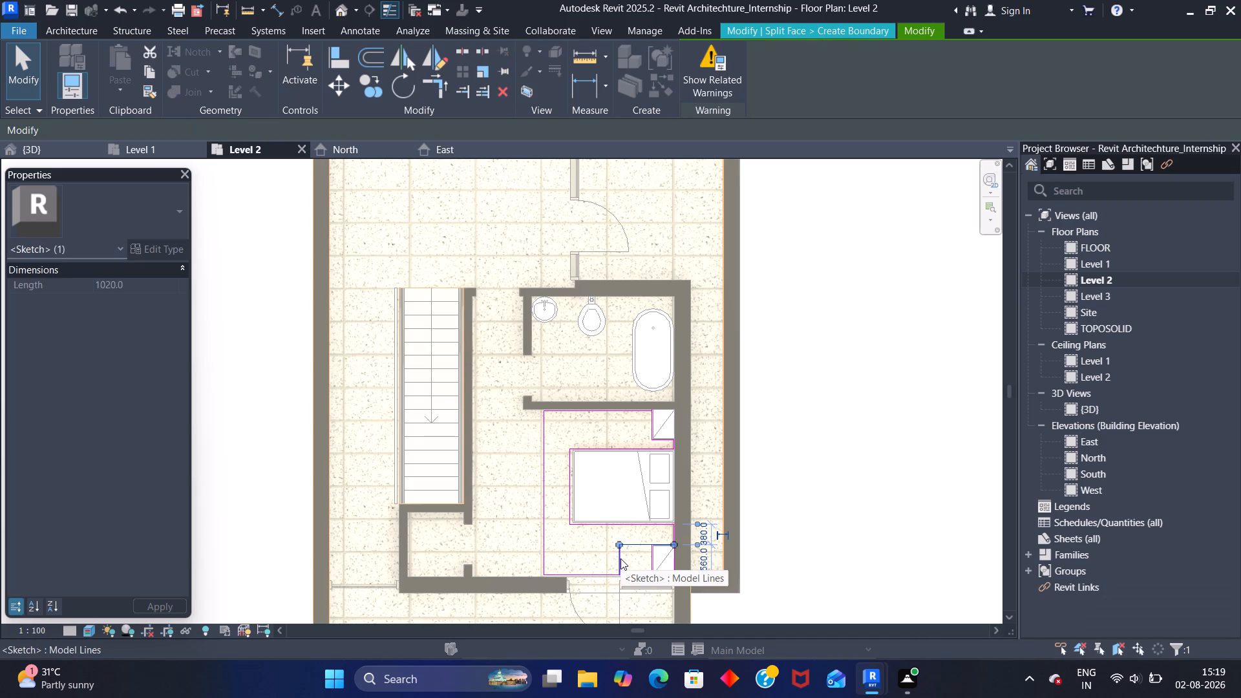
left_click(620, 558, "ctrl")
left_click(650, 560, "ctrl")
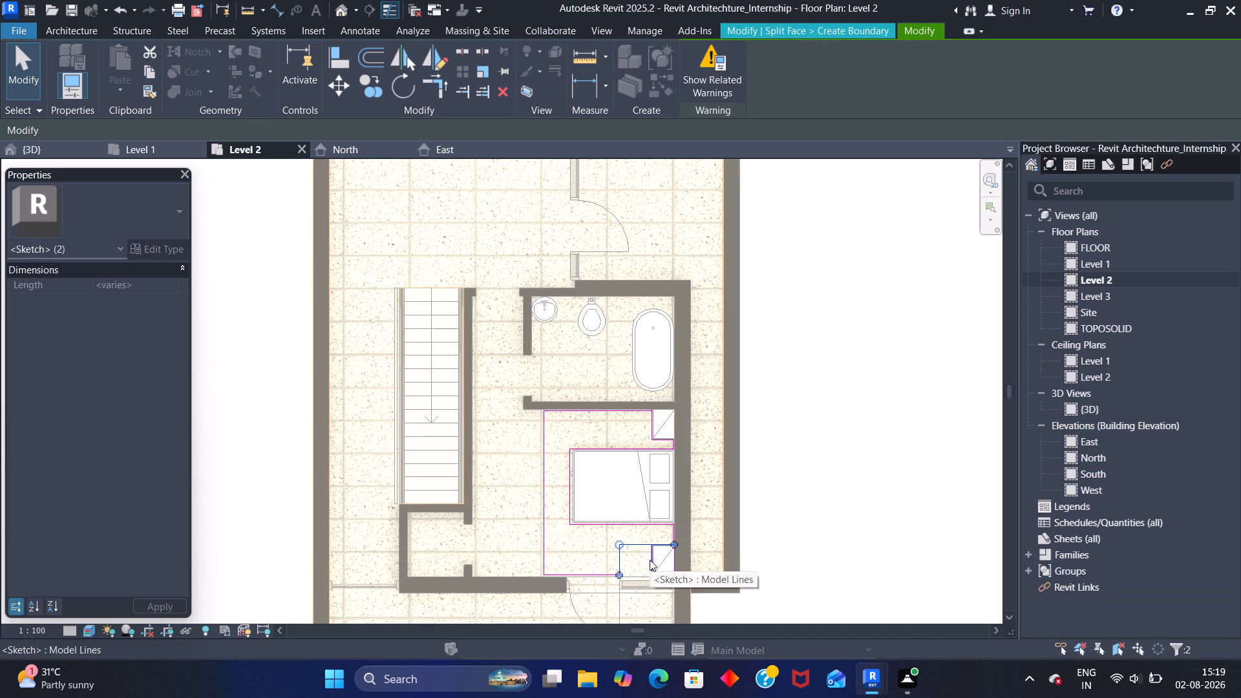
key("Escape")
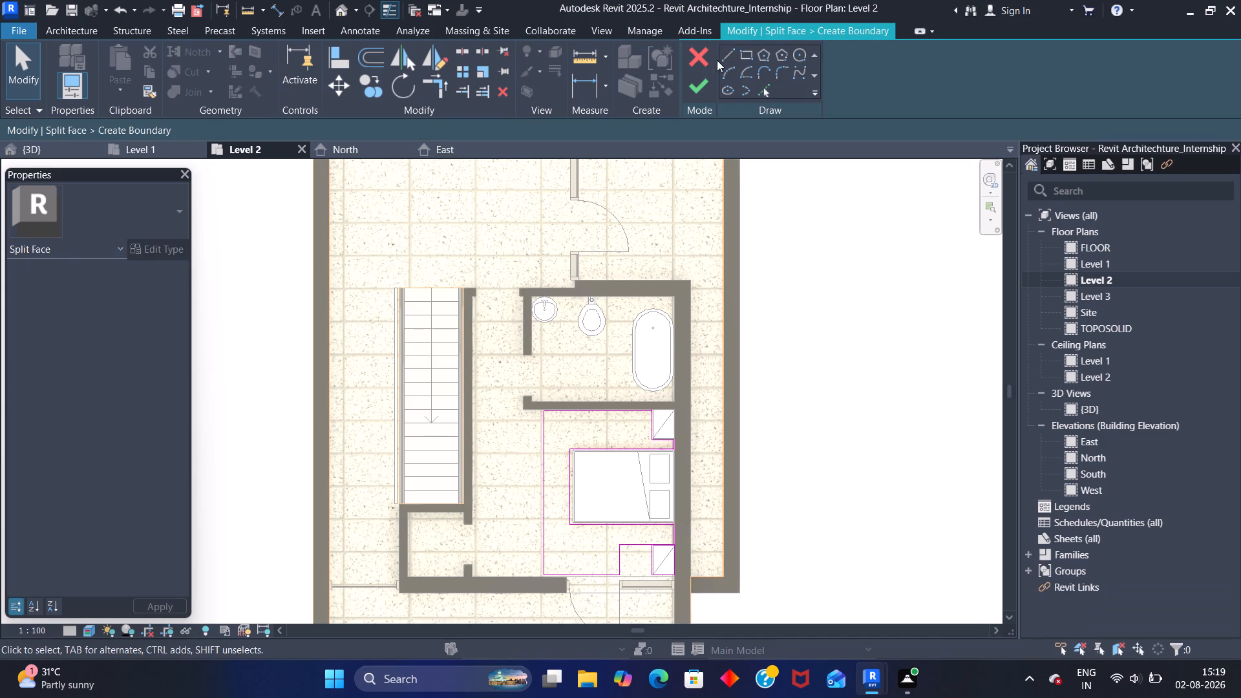
Discard the current split-face boundary sketch and dismiss the project save reminder.
left_click(706, 63)
left_click(667, 354)
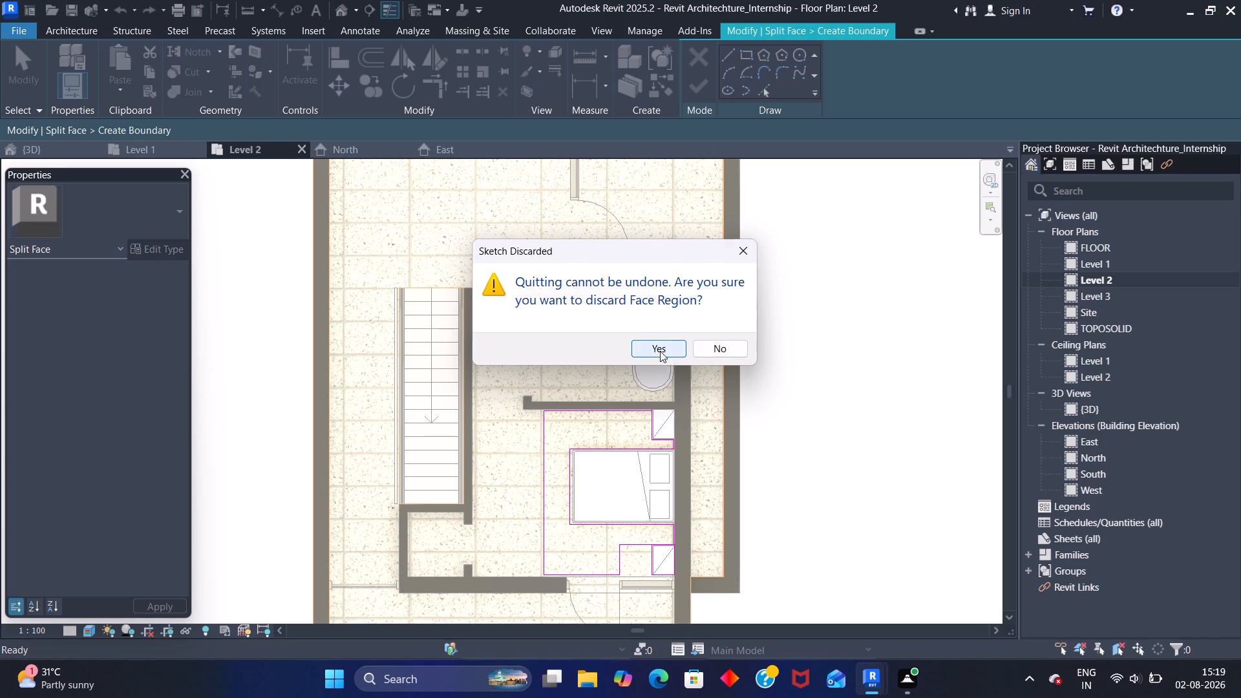
left_click(745, 197)
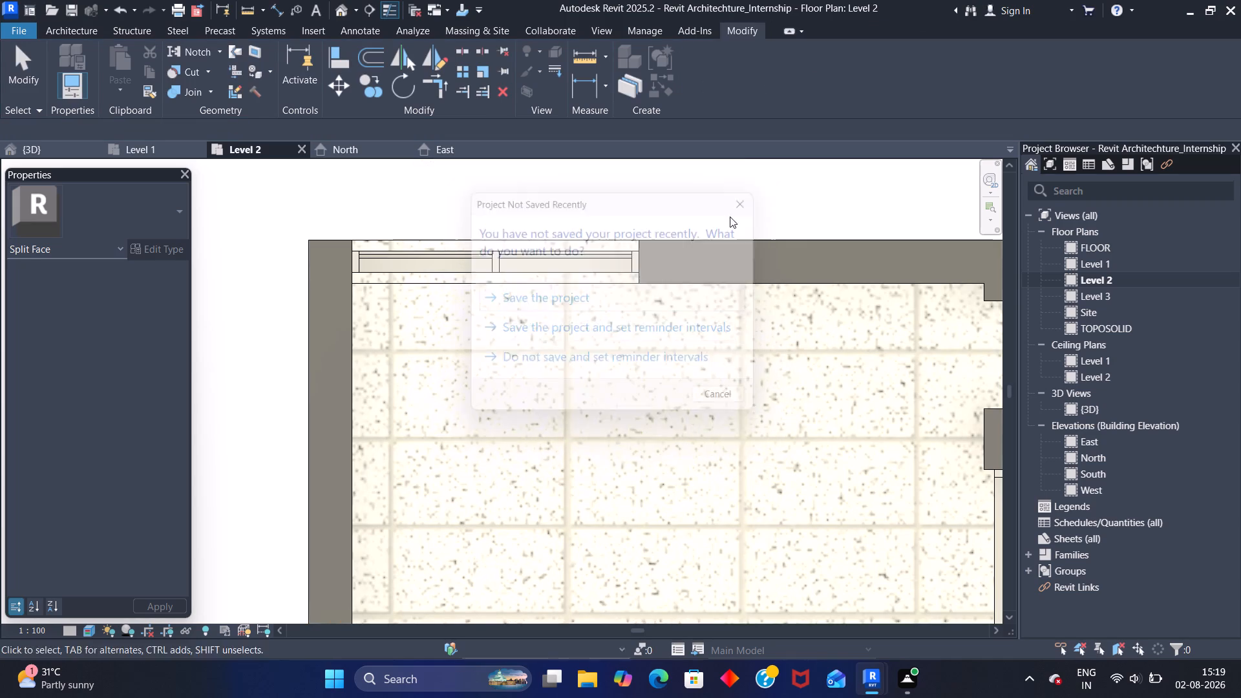
Open a new split-face boundary sketch on the Level 2 floor.
scroll(705, 337, "down", 4)
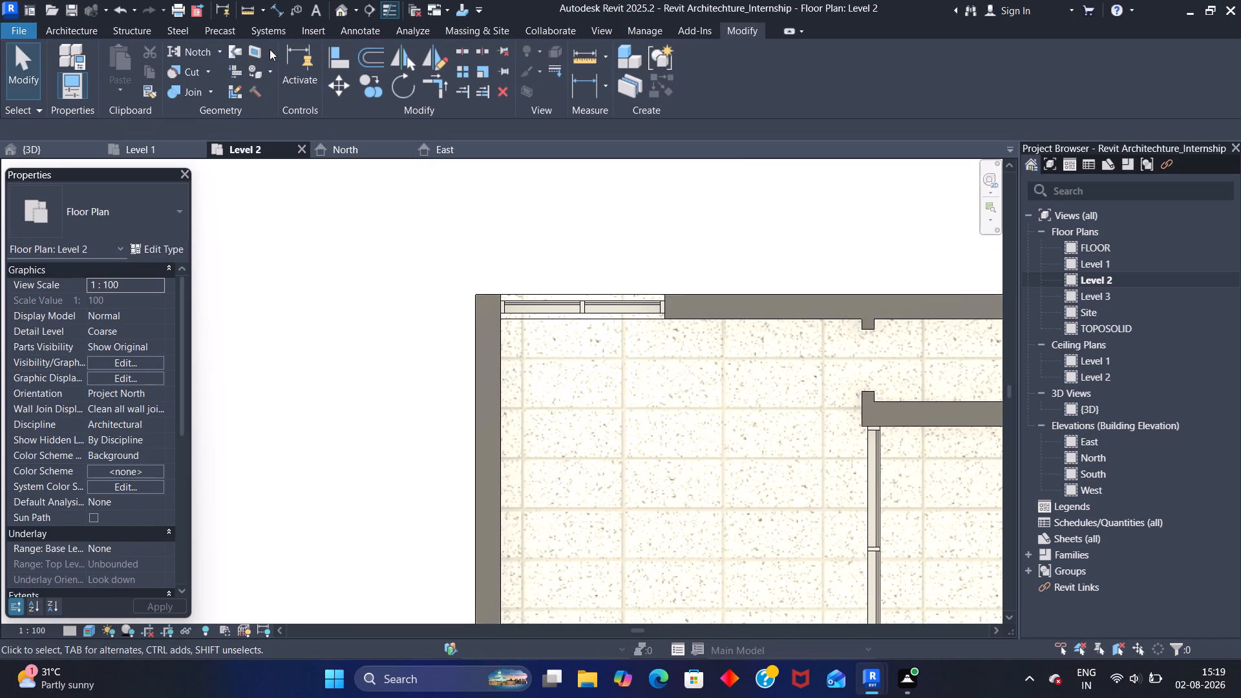
left_click(259, 52)
scroll(536, 252, "up", 2)
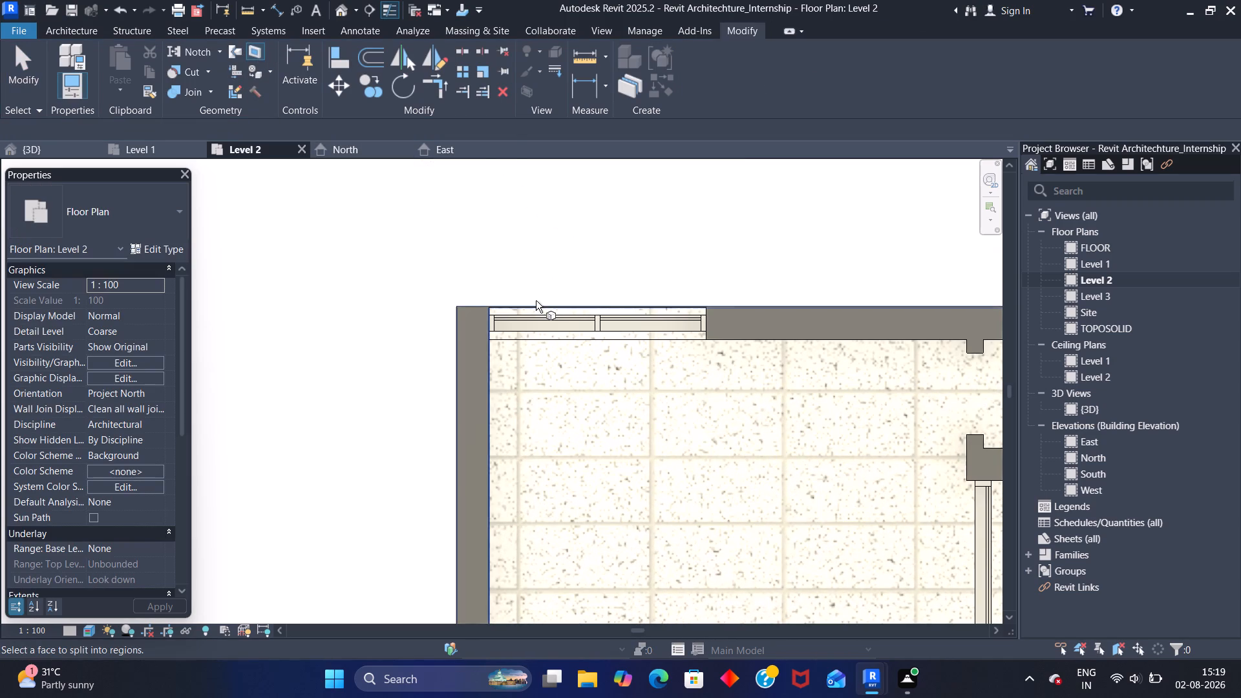
left_click(535, 301)
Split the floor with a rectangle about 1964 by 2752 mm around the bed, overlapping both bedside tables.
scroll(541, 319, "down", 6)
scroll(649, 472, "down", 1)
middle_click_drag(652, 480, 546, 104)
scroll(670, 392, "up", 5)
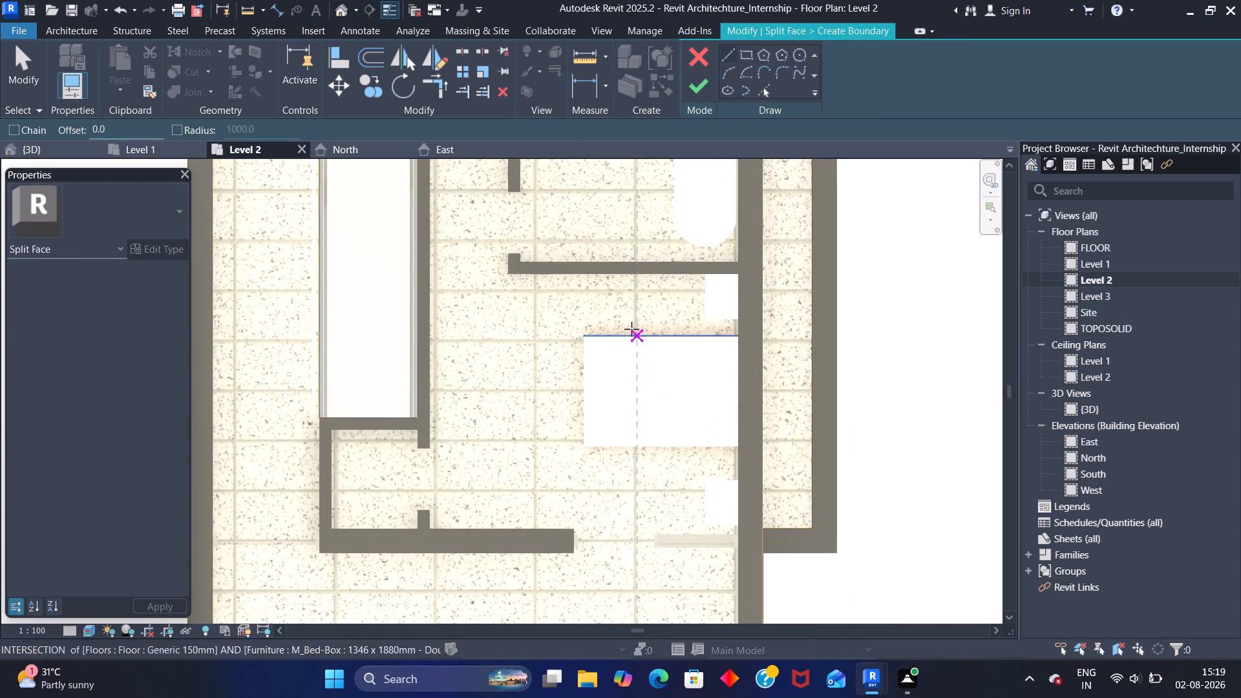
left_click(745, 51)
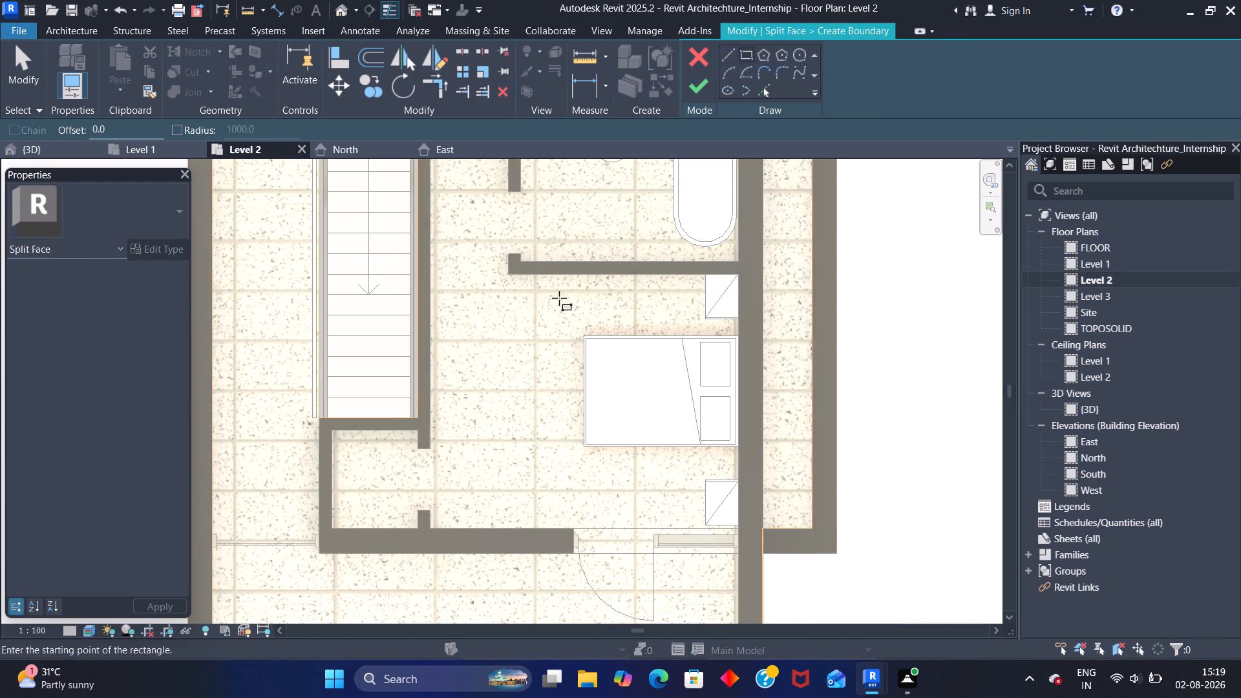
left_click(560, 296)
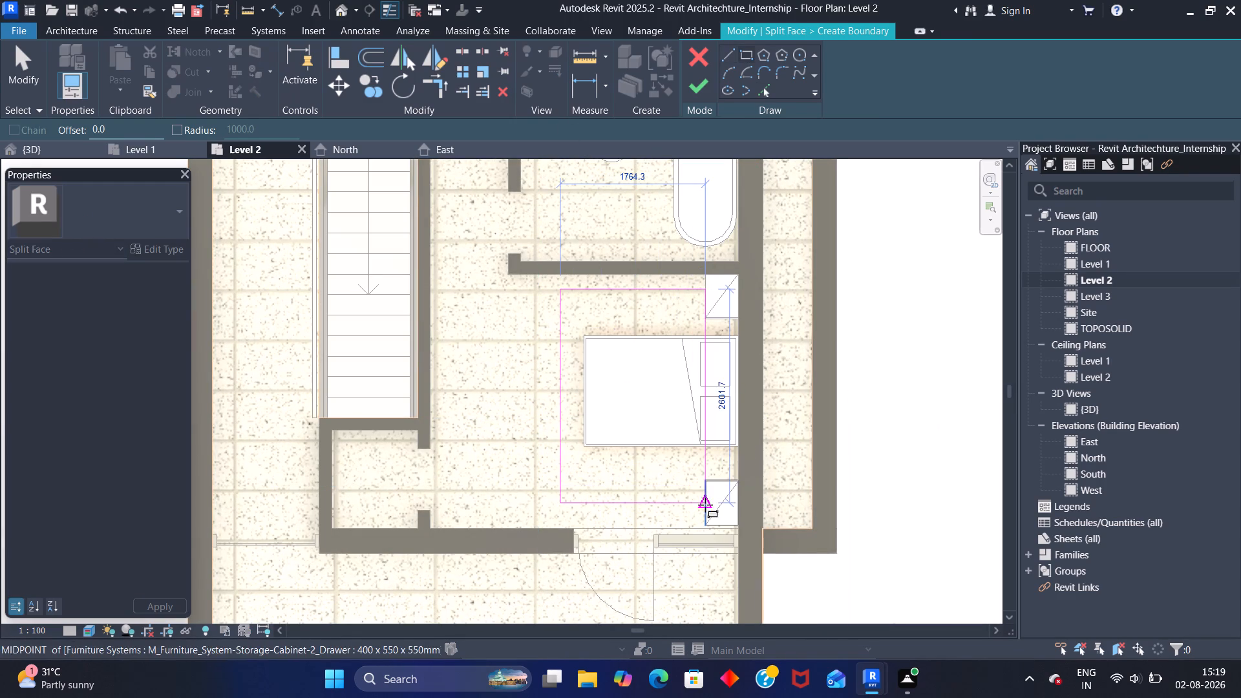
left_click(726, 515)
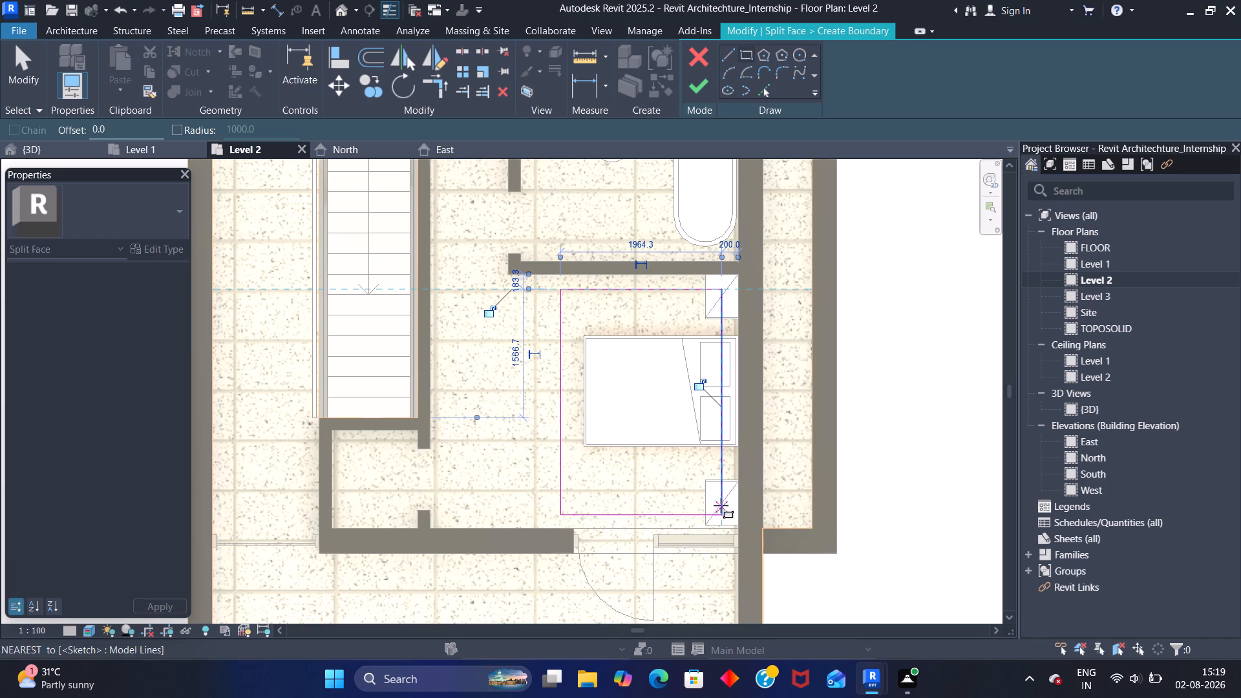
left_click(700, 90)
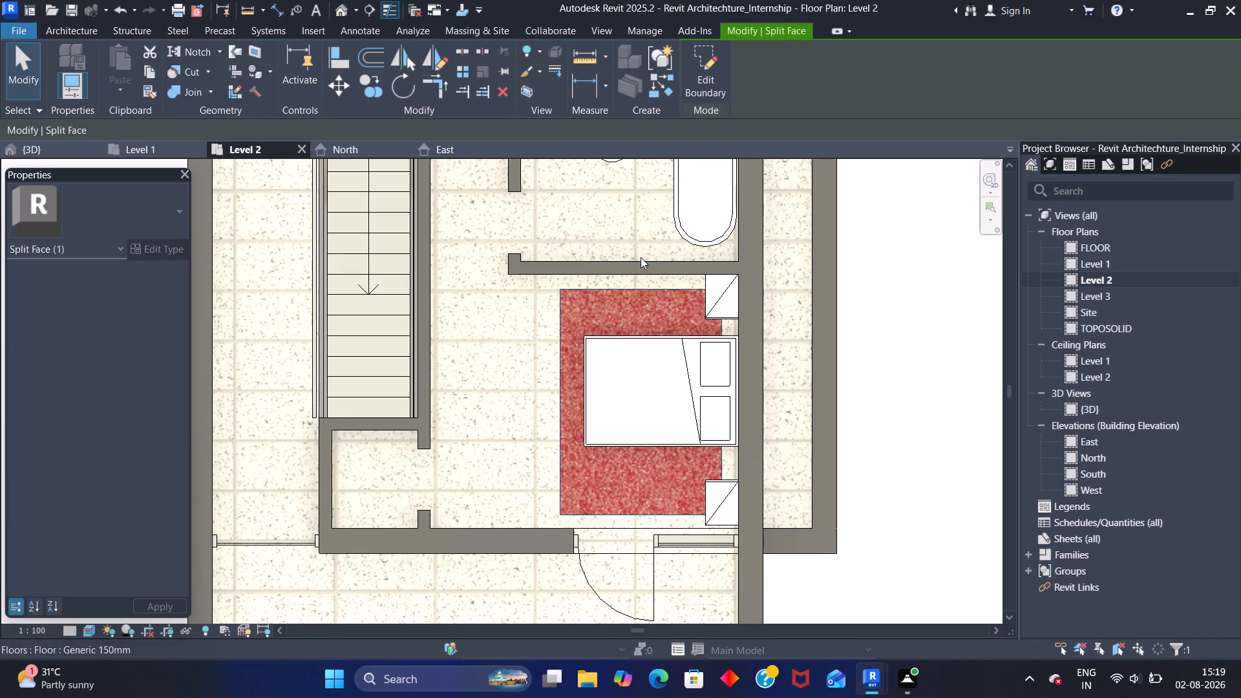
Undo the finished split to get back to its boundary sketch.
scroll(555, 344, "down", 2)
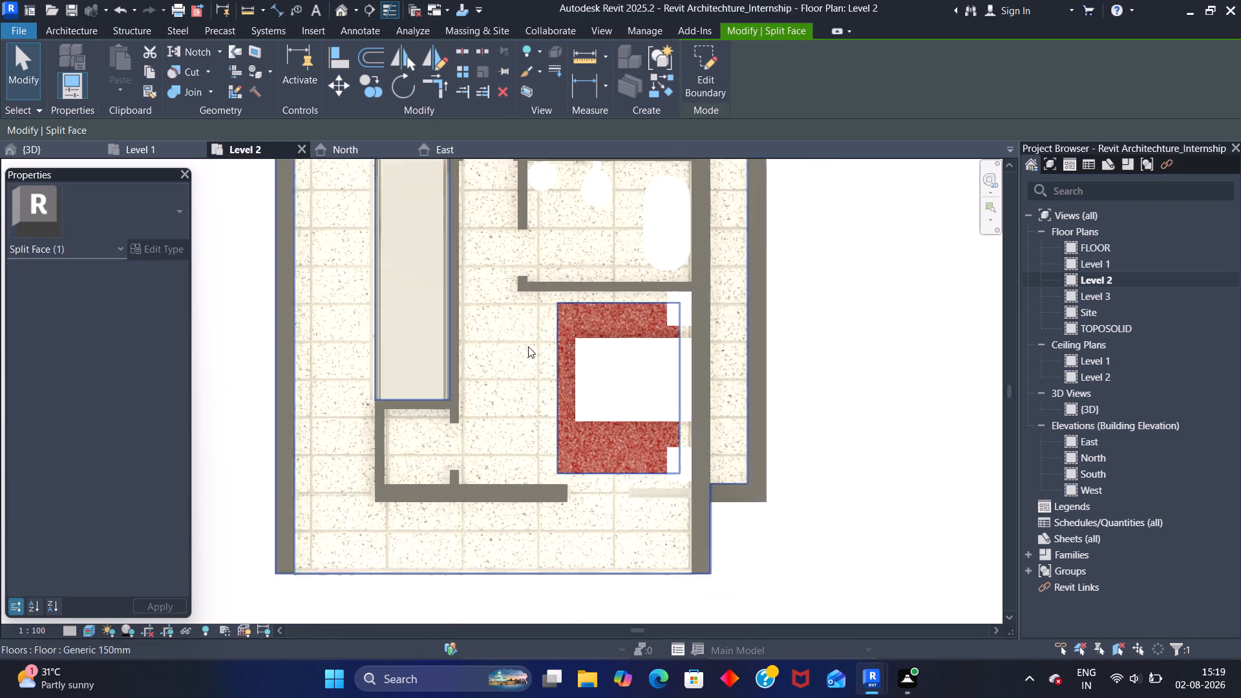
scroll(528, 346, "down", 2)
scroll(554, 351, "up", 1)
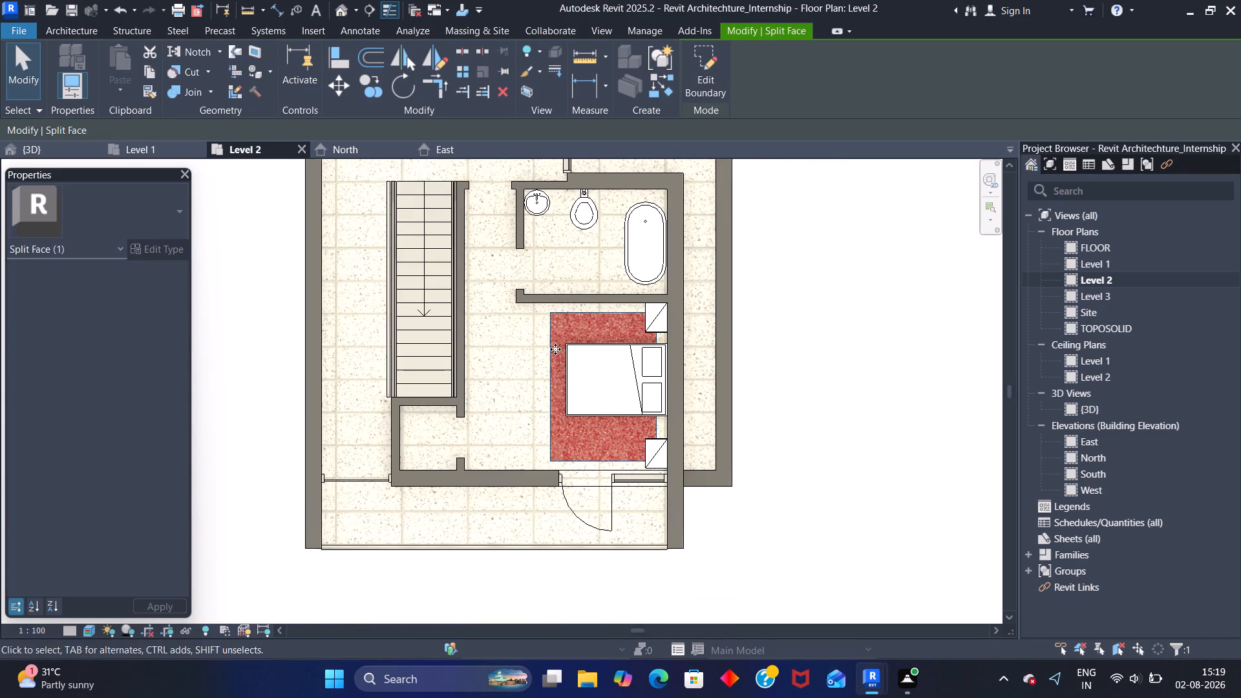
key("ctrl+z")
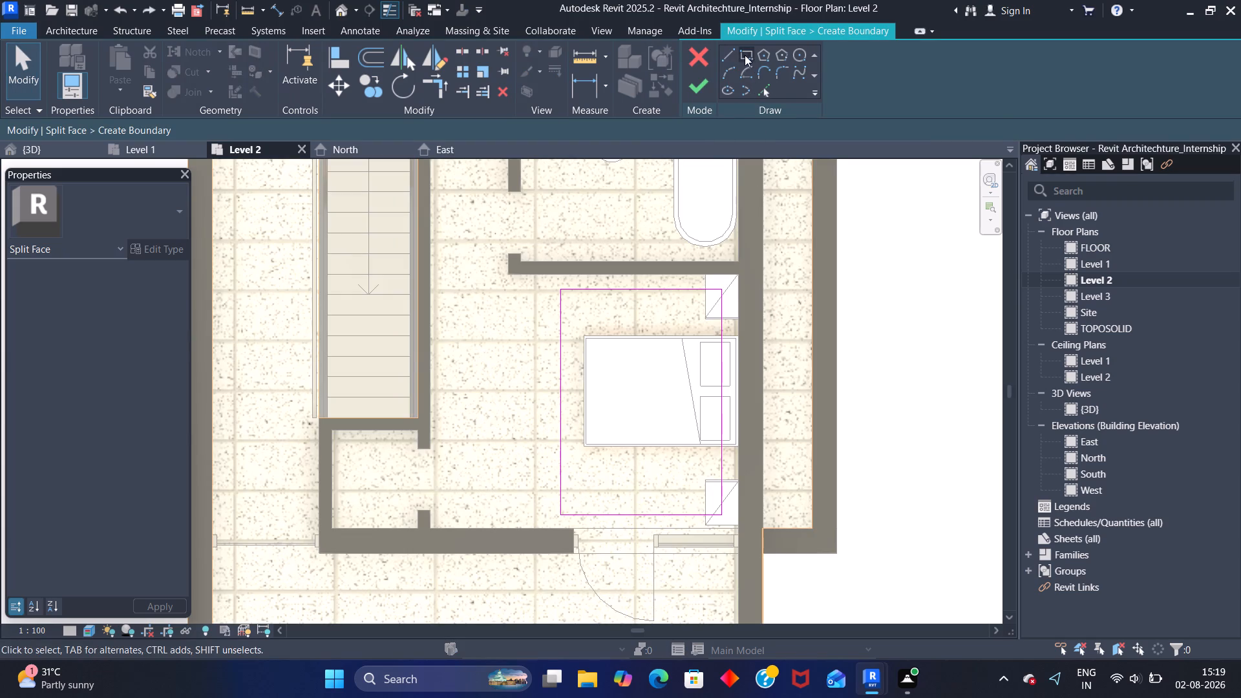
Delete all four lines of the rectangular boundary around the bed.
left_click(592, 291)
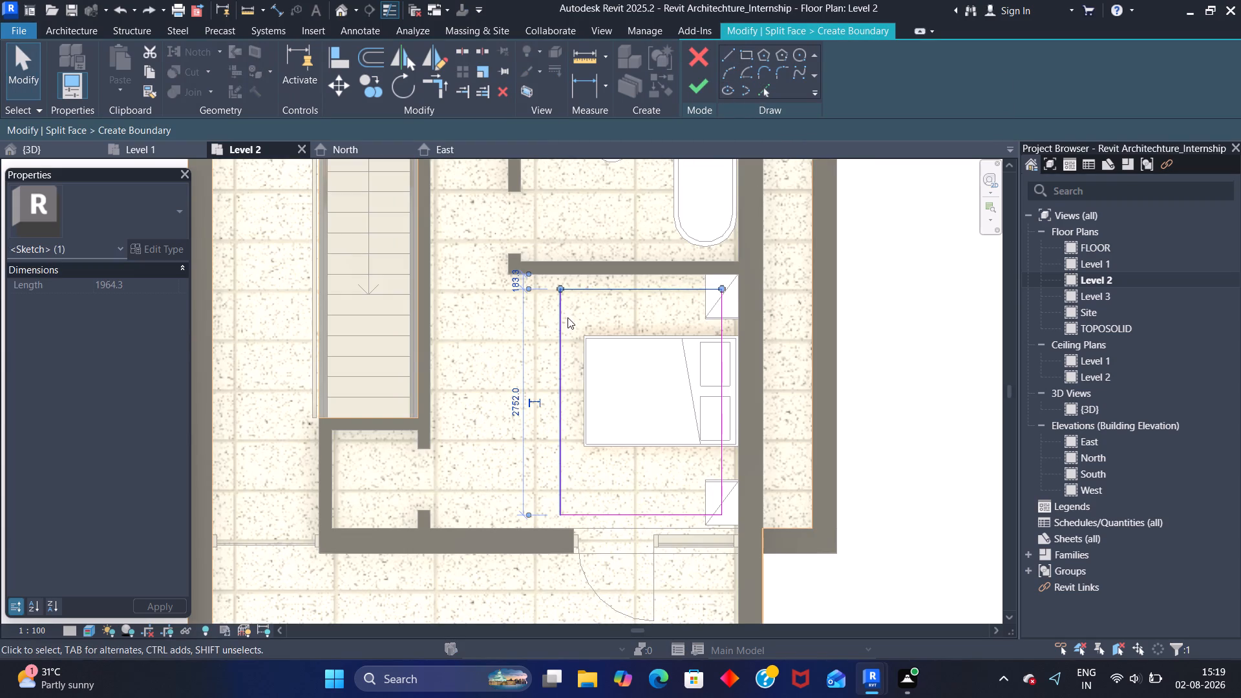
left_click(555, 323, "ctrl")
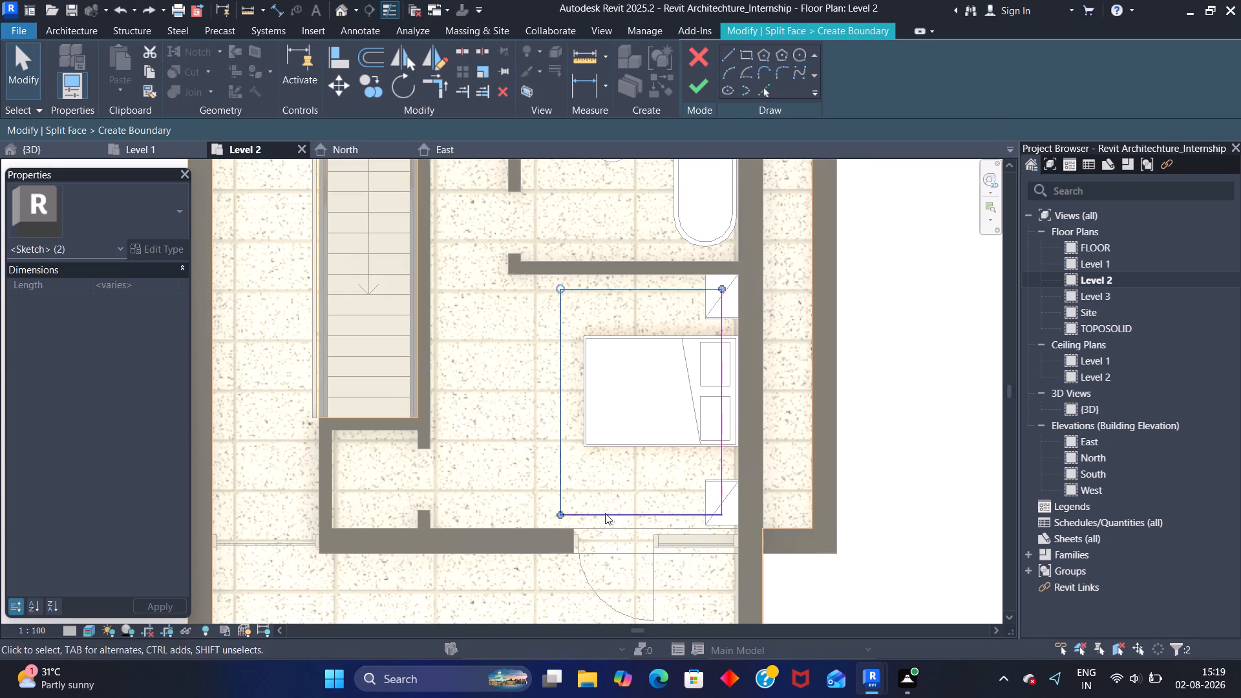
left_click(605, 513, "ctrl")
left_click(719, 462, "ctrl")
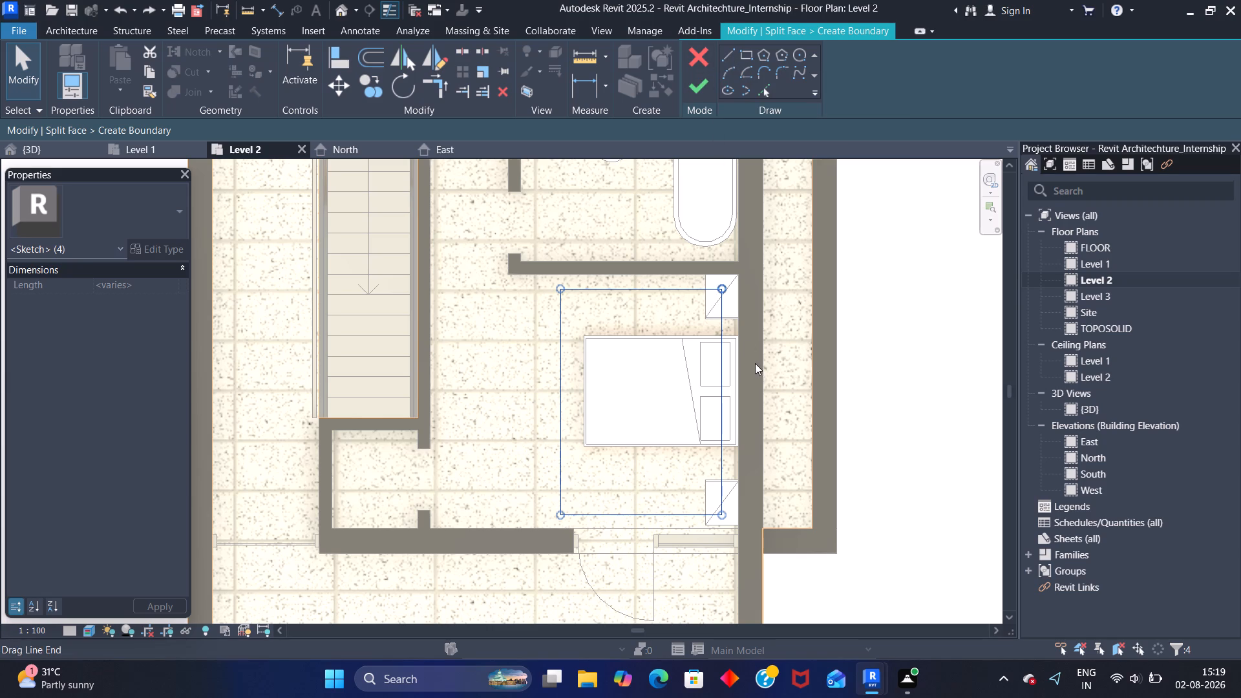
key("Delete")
Split the floor with a rectangle enclosing the bed, ending near the bedroom wall just above the lower bedside table.
left_click(746, 53)
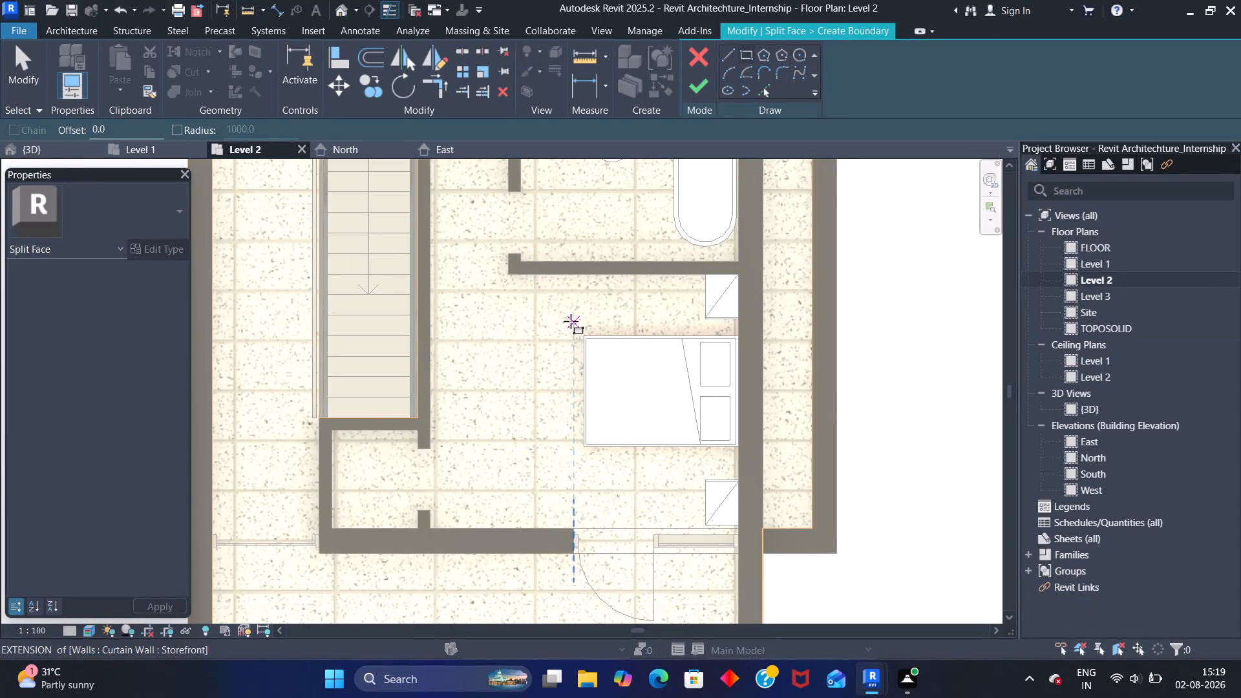
left_click(571, 319)
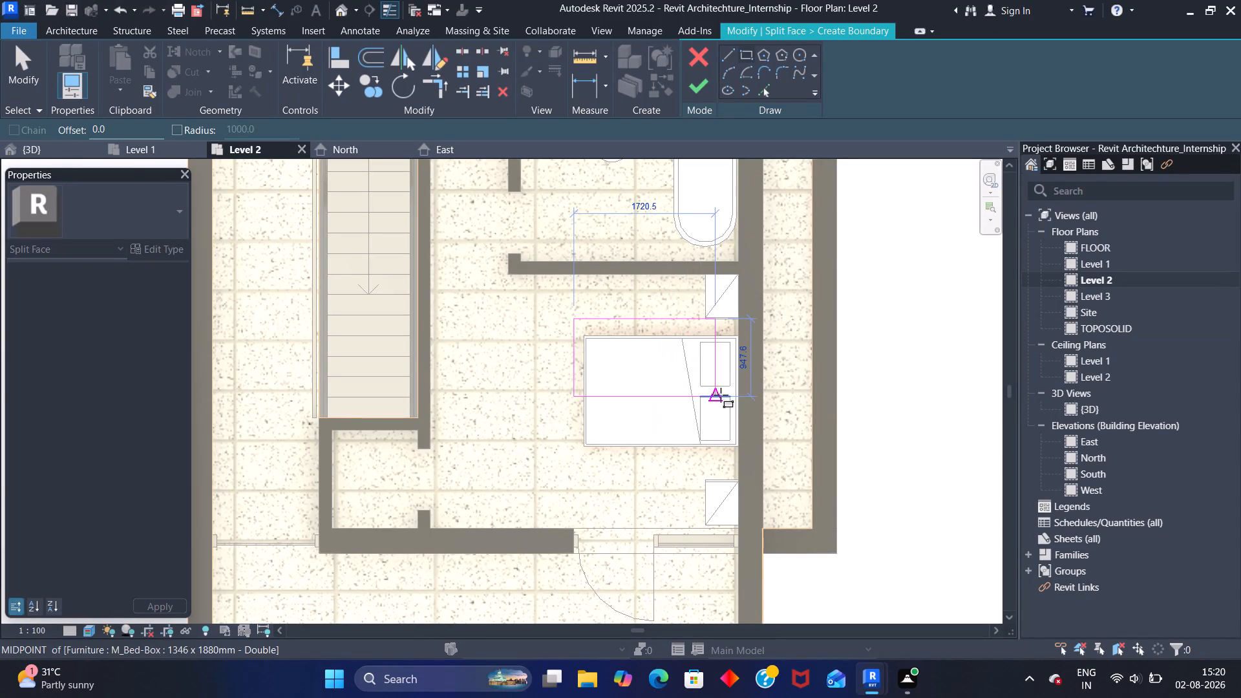
scroll(732, 452, "up", 6)
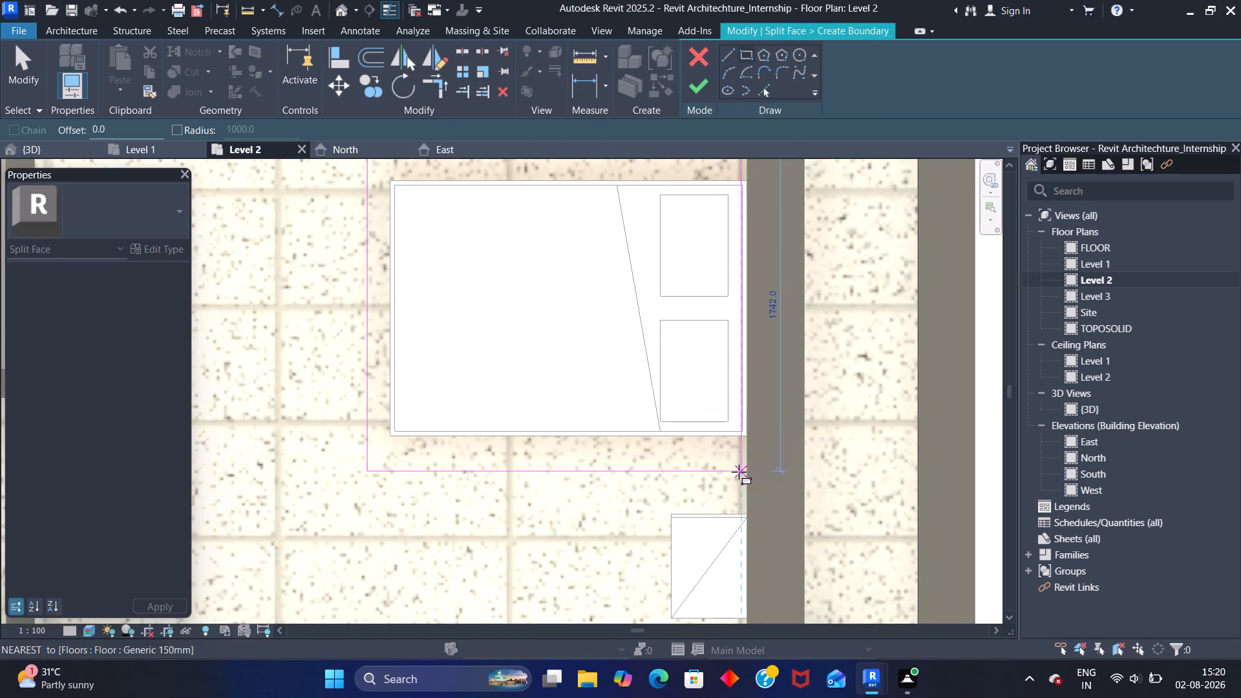
scroll(743, 464, "down", 2)
scroll(737, 479, "up", 4)
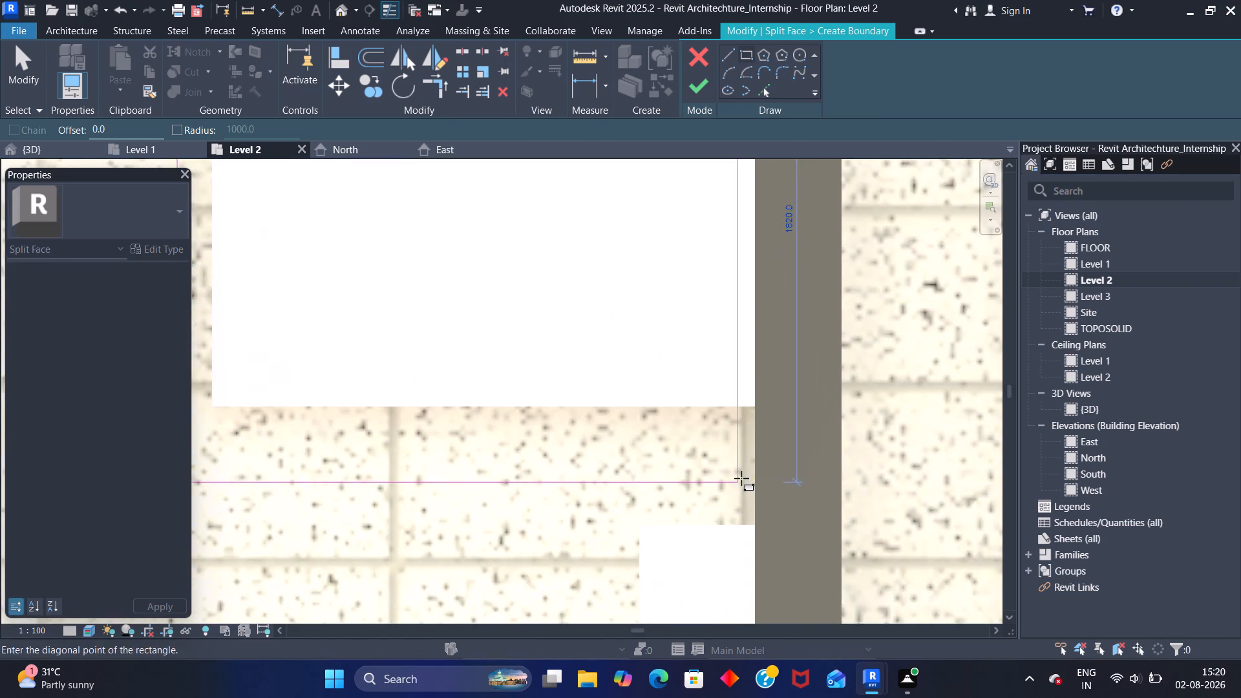
scroll(741, 478, "up", 8)
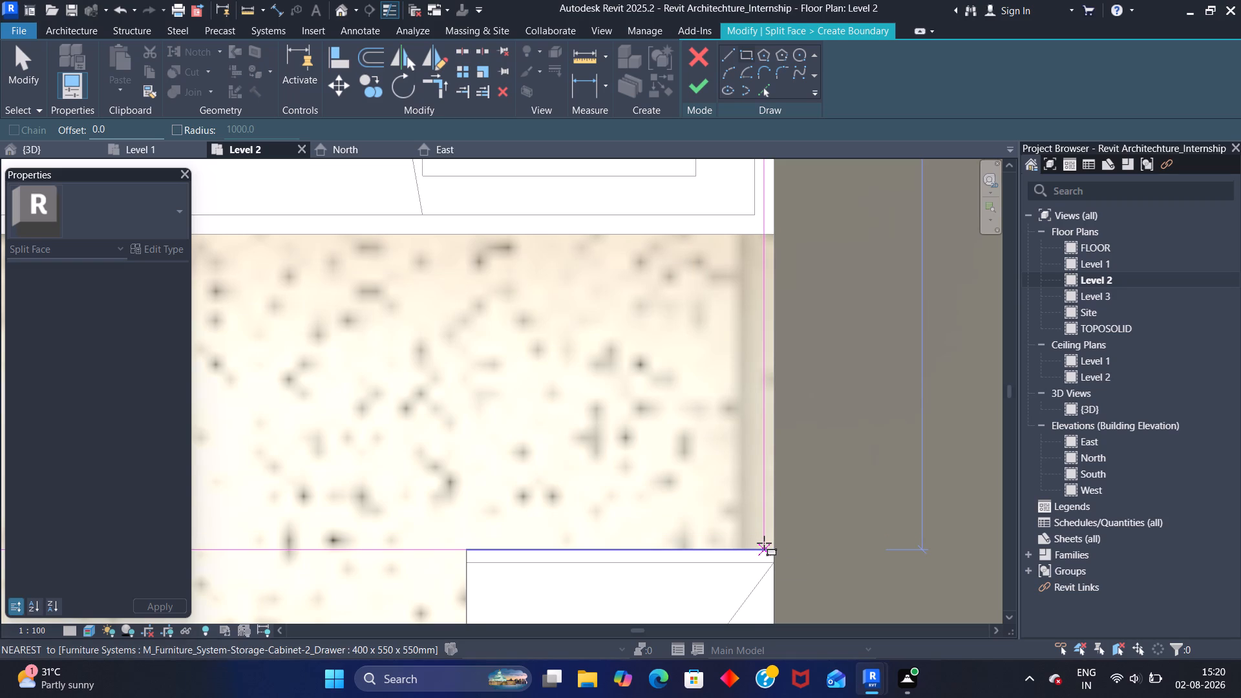
left_click(764, 542)
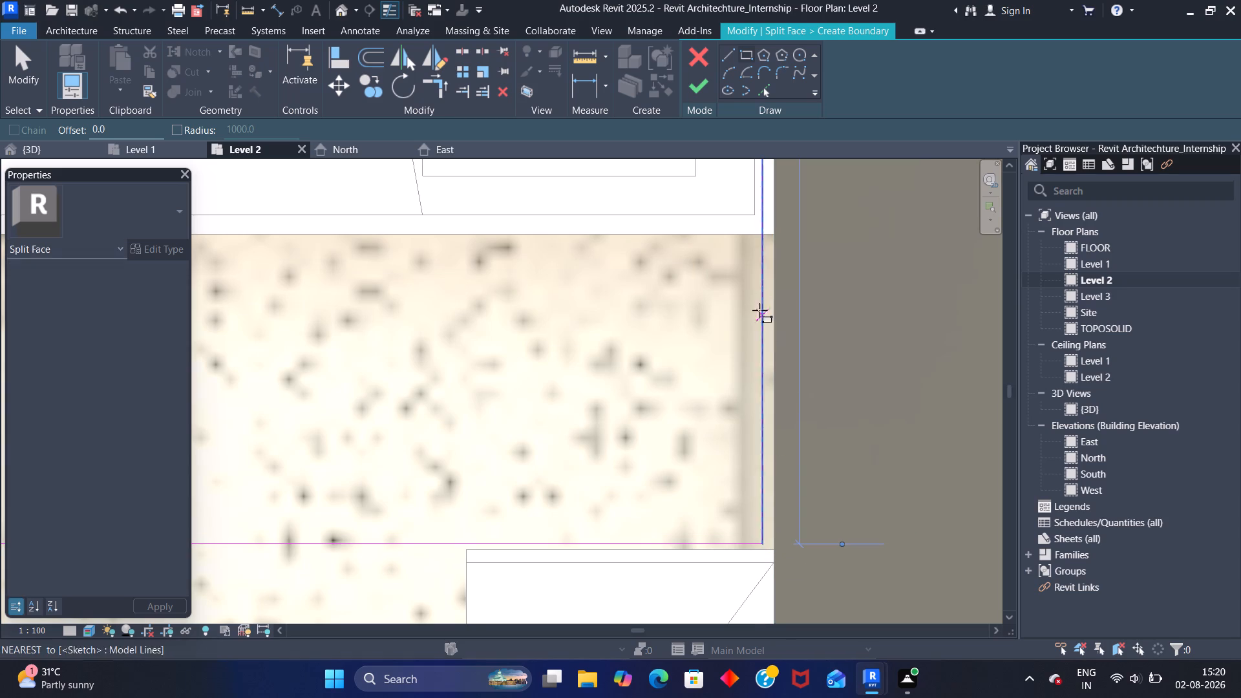
left_click(703, 87)
Examine the edges of the new split region around the bed and between the bedside tables.
scroll(613, 237, "down", 6)
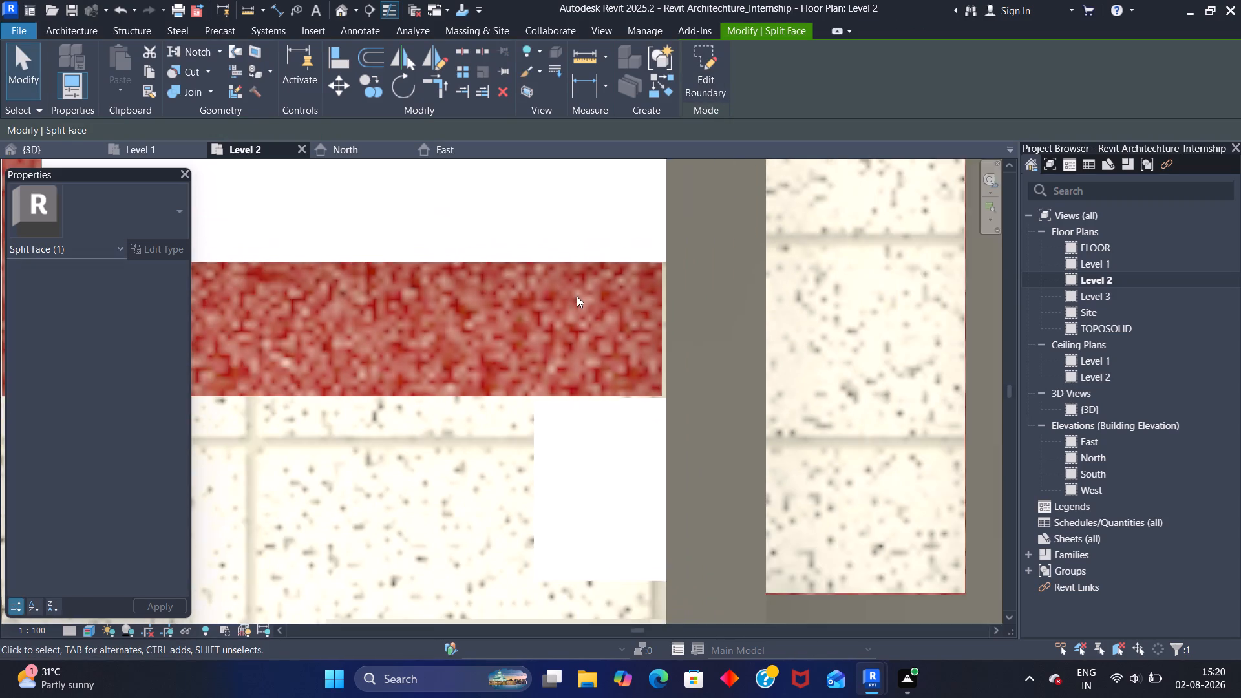
scroll(577, 296, "down", 10)
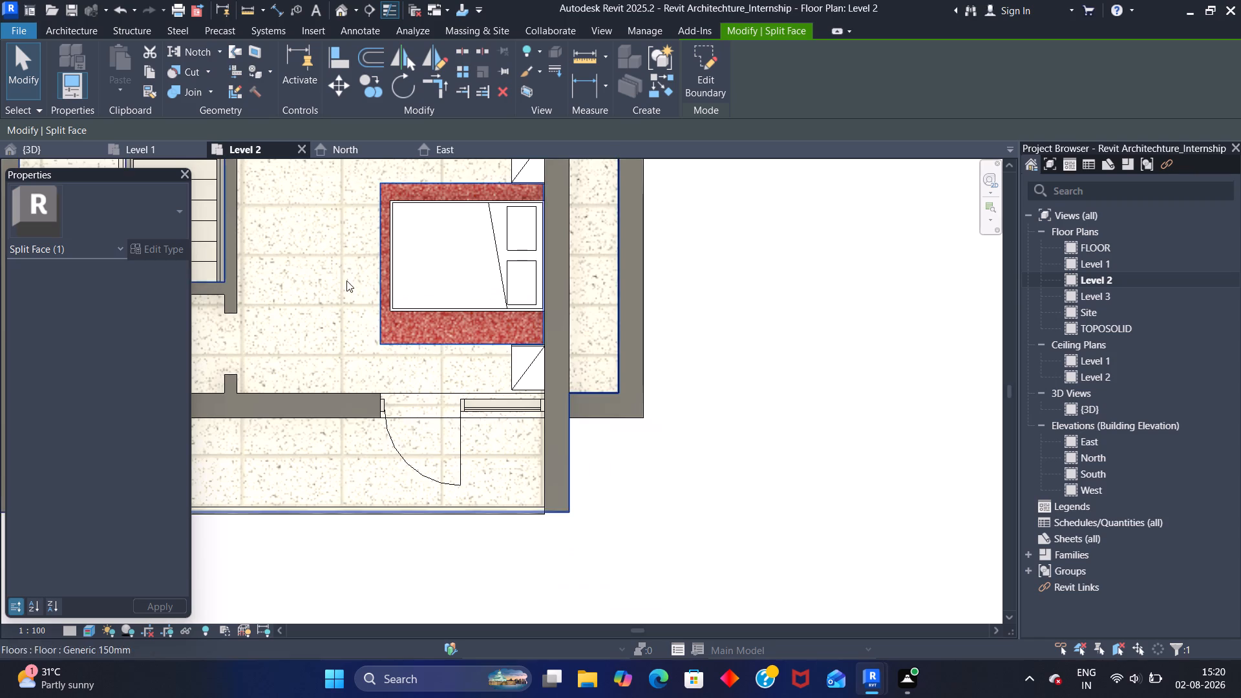
middle_click_drag(332, 262, 419, 337)
scroll(447, 288, "up", 7)
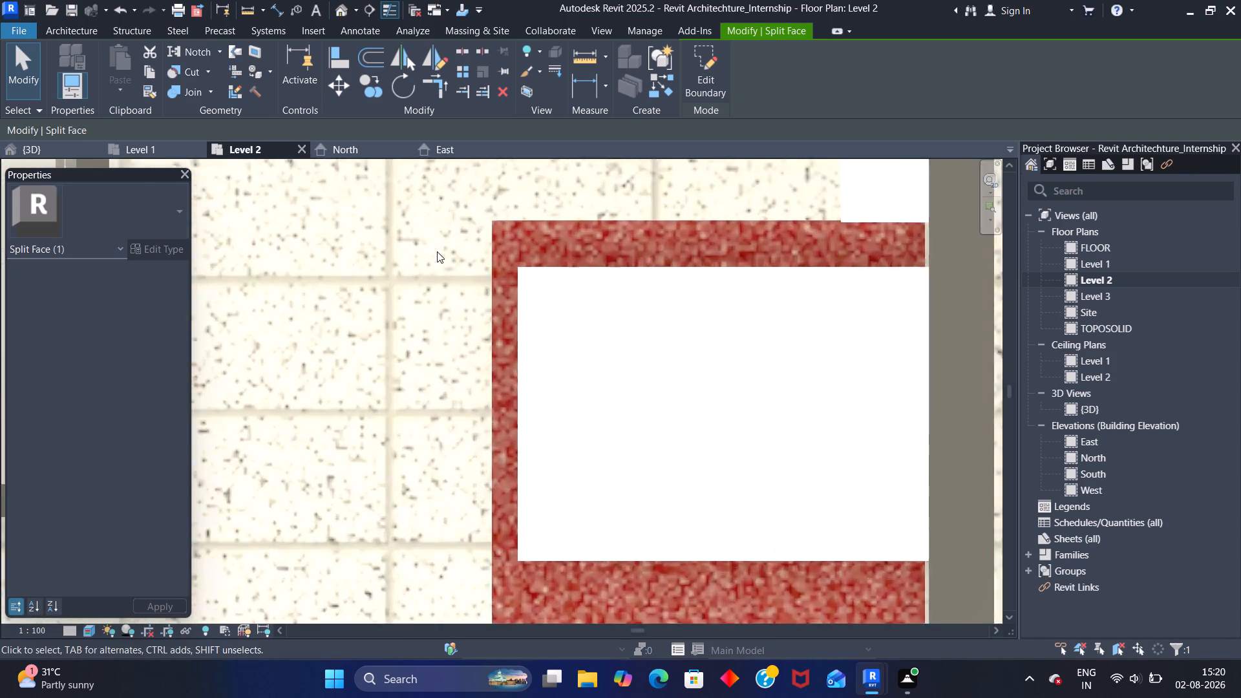
scroll(437, 251, "up", 6)
scroll(647, 221, "up", 4)
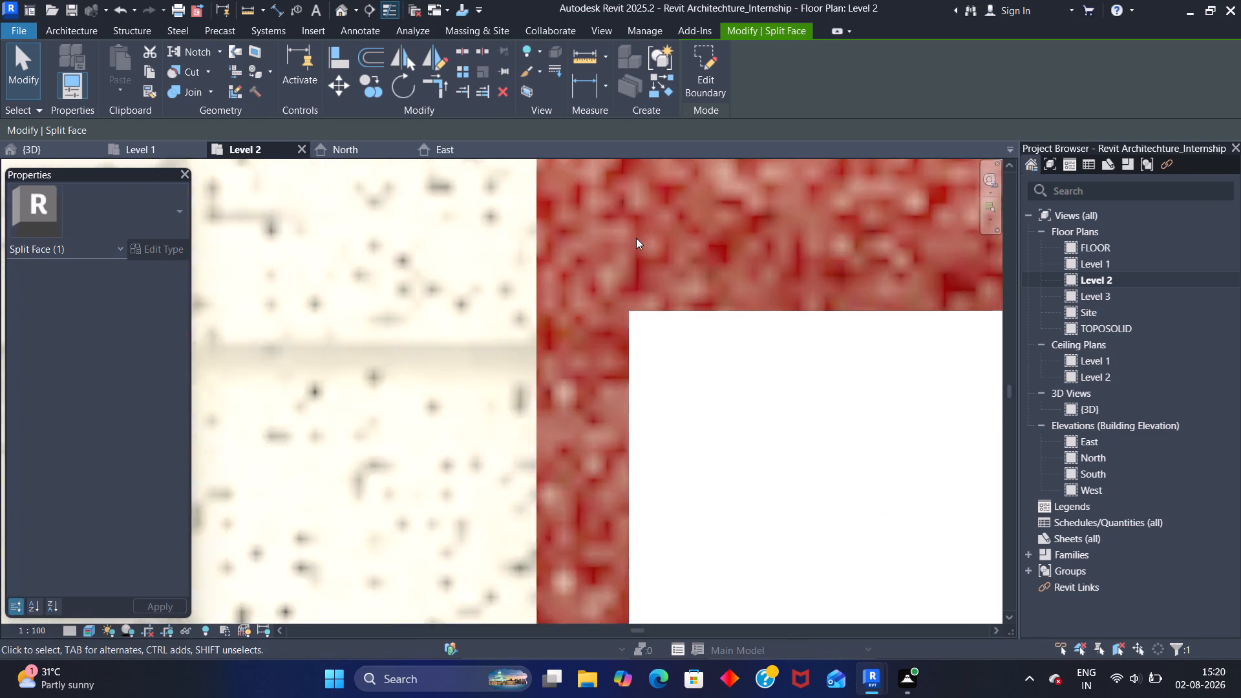
scroll(636, 238, "up", 4)
scroll(641, 238, "down", 20)
scroll(641, 238, "down", 1)
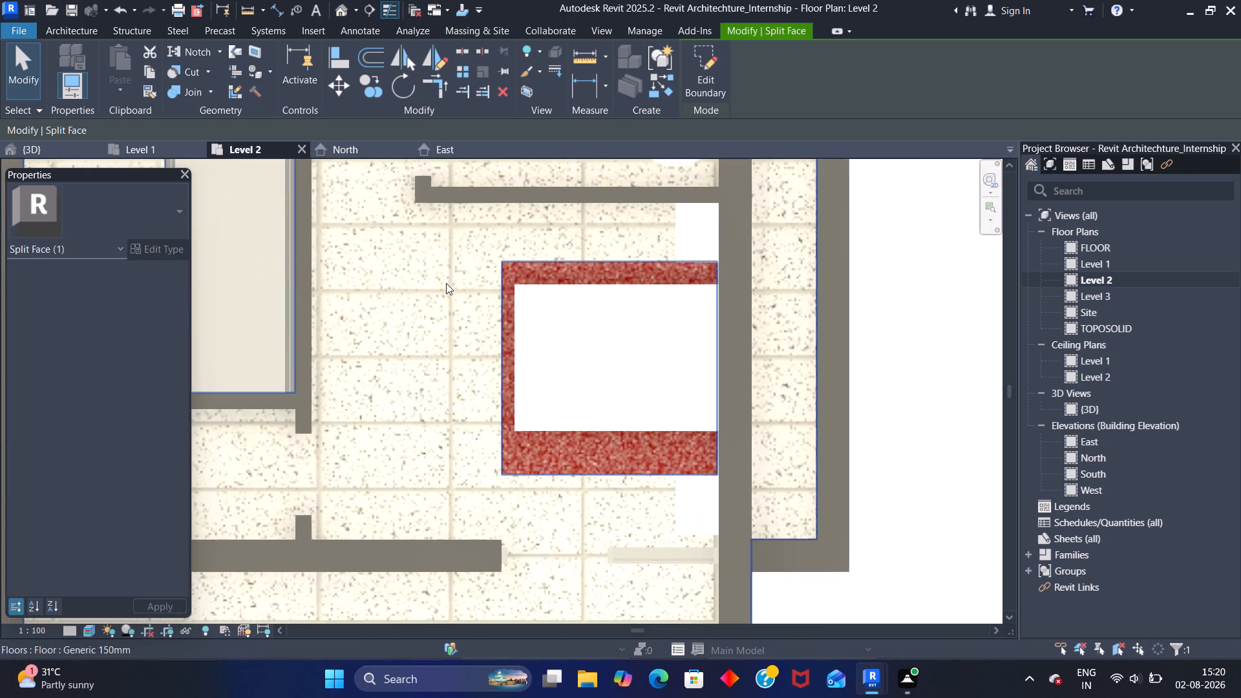
scroll(370, 295, "down", 6)
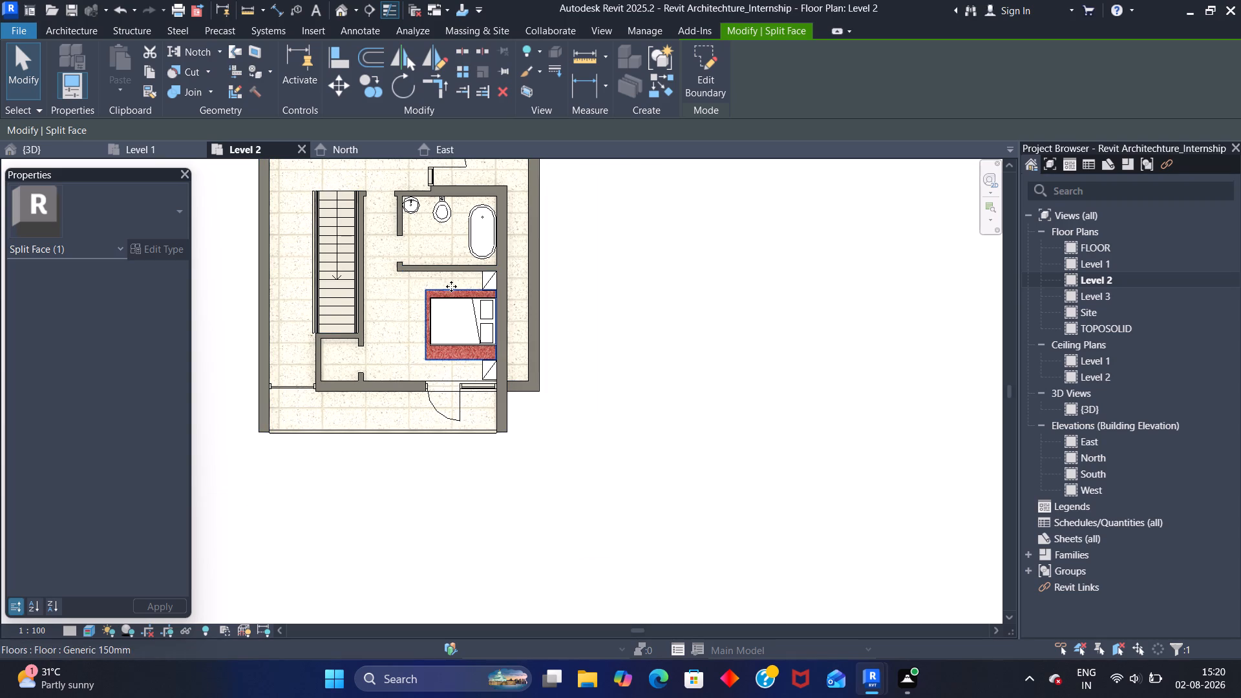
scroll(467, 280, "up", 4)
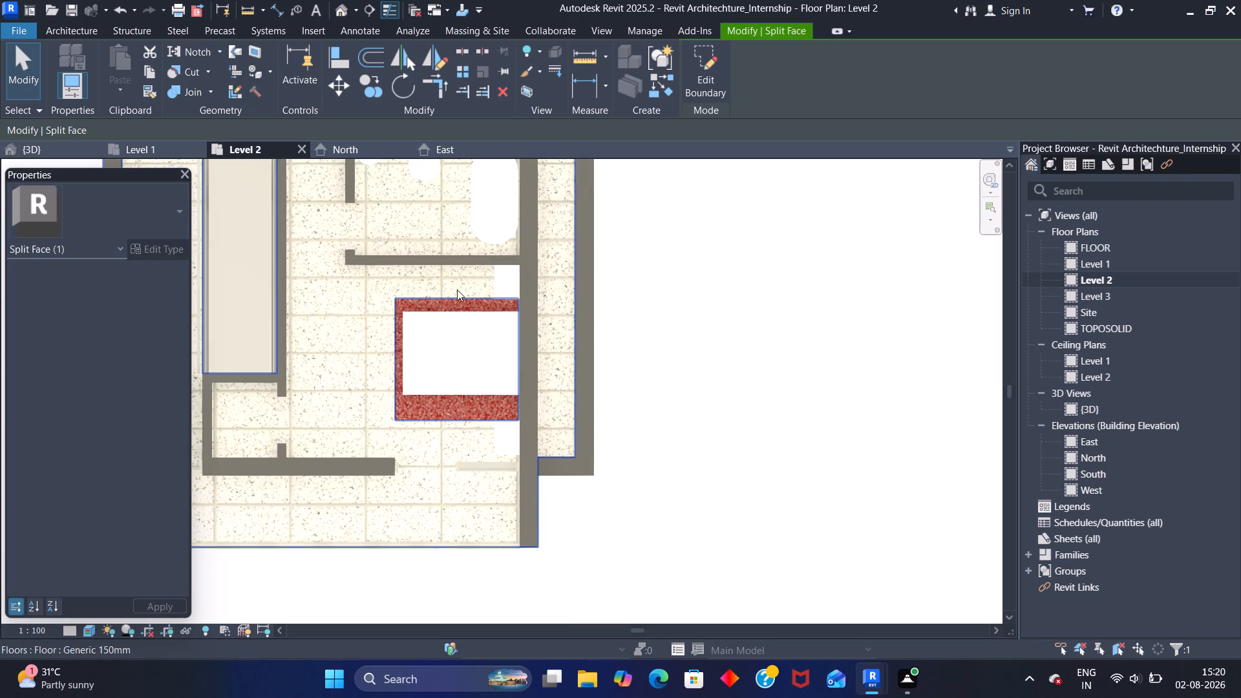
left_click(459, 295)
left_click(456, 299)
scroll(455, 299, "up", 4)
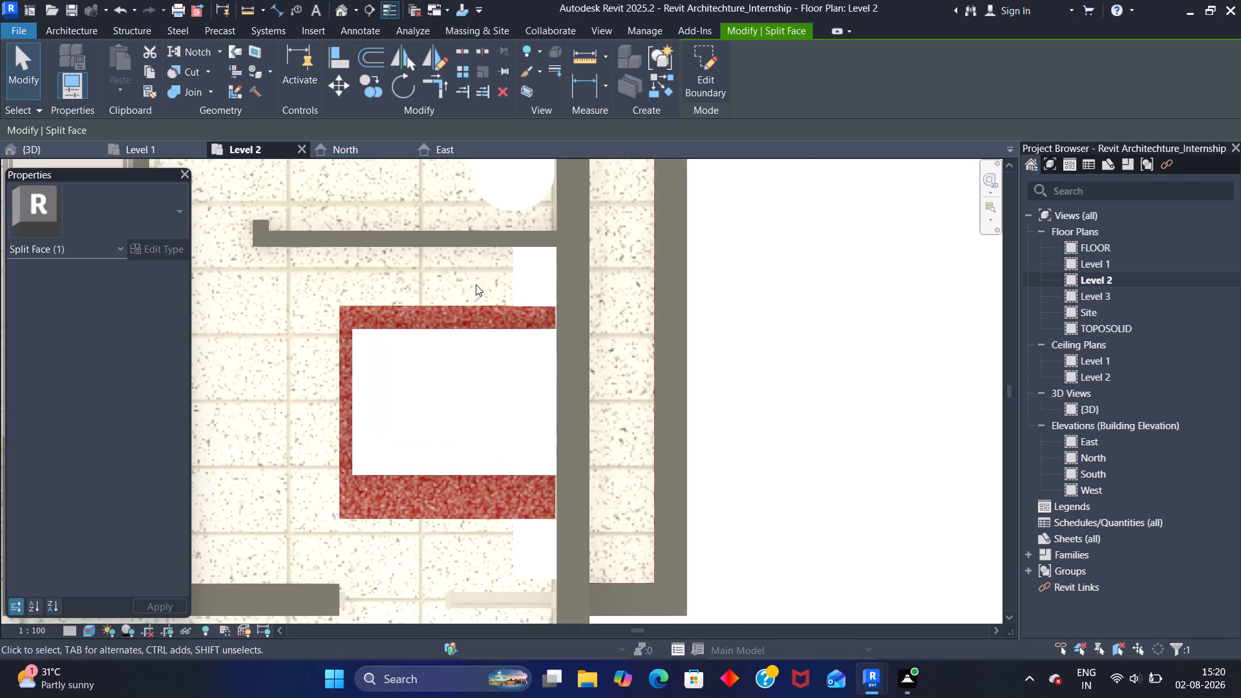
scroll(461, 284, "up", 3)
scroll(456, 302, "down", 4)
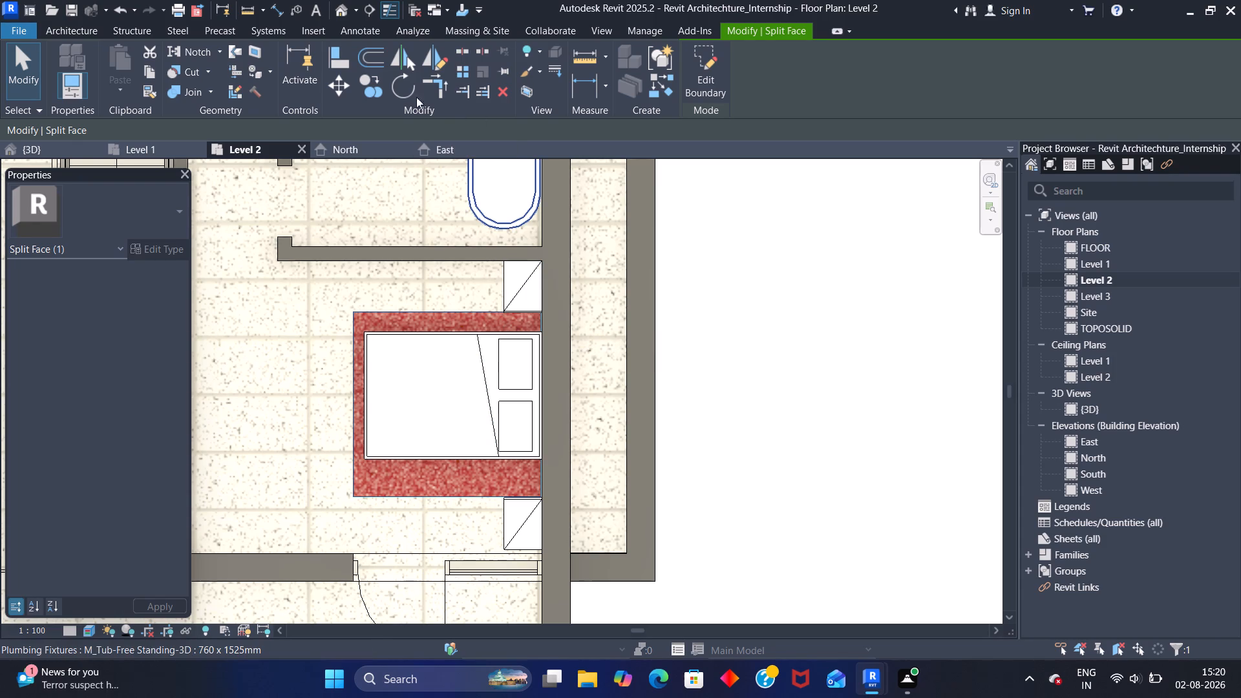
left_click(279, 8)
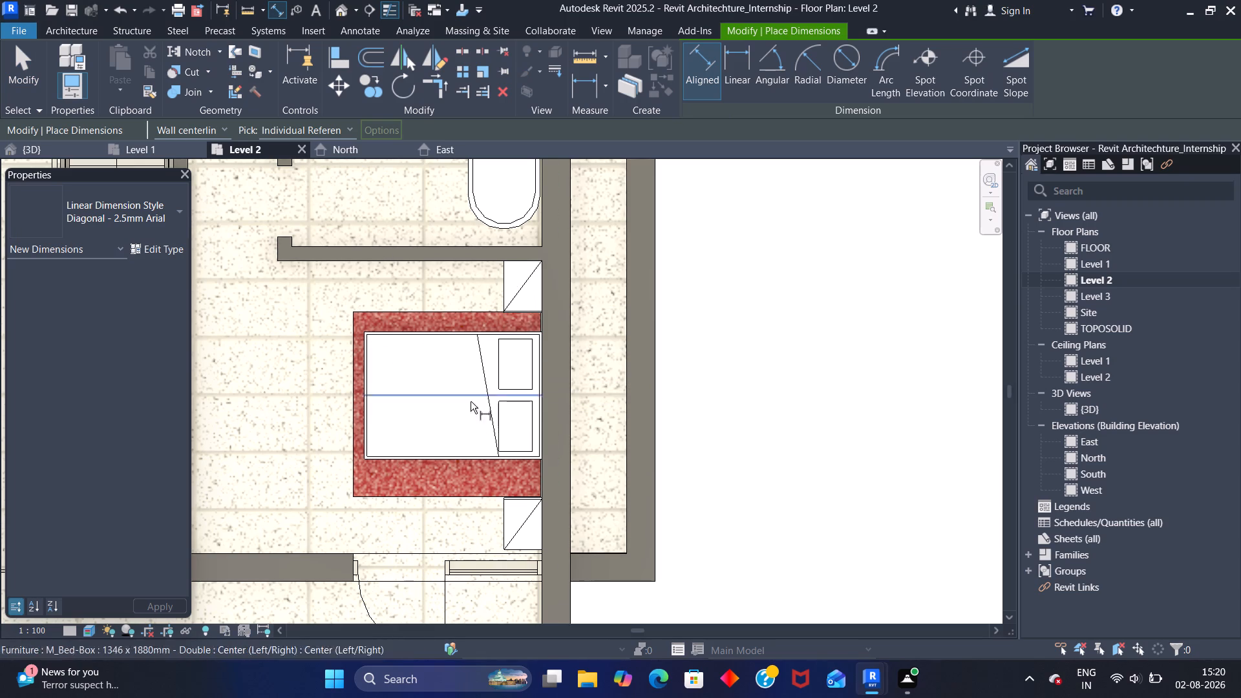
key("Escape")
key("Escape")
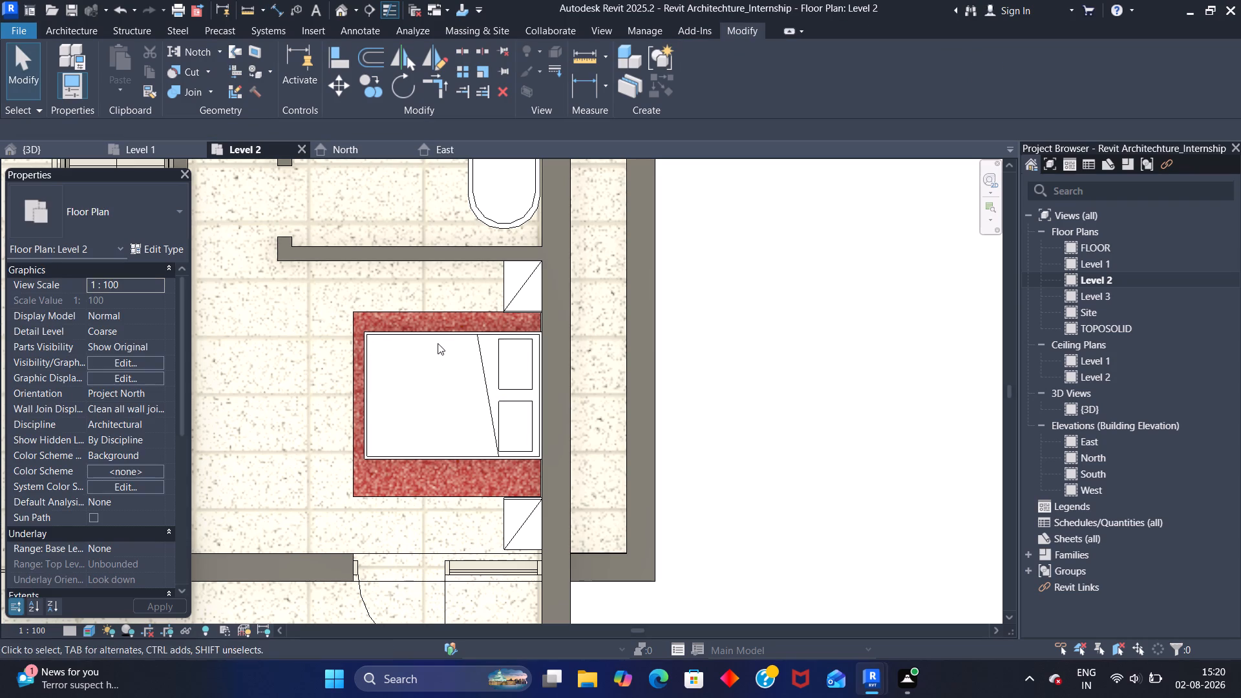
Nudge the double bed down within the split region to 1070 mm from the bedroom's lower wall.
left_click(442, 335)
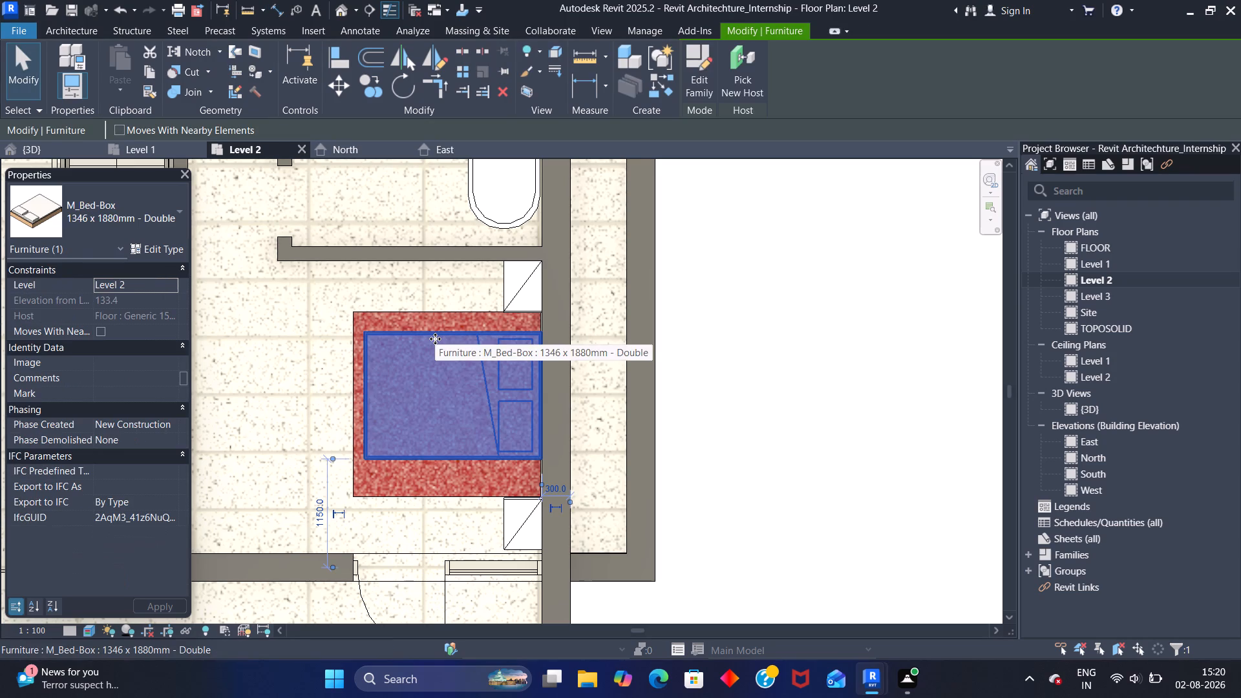
key("Down")
key("Down")
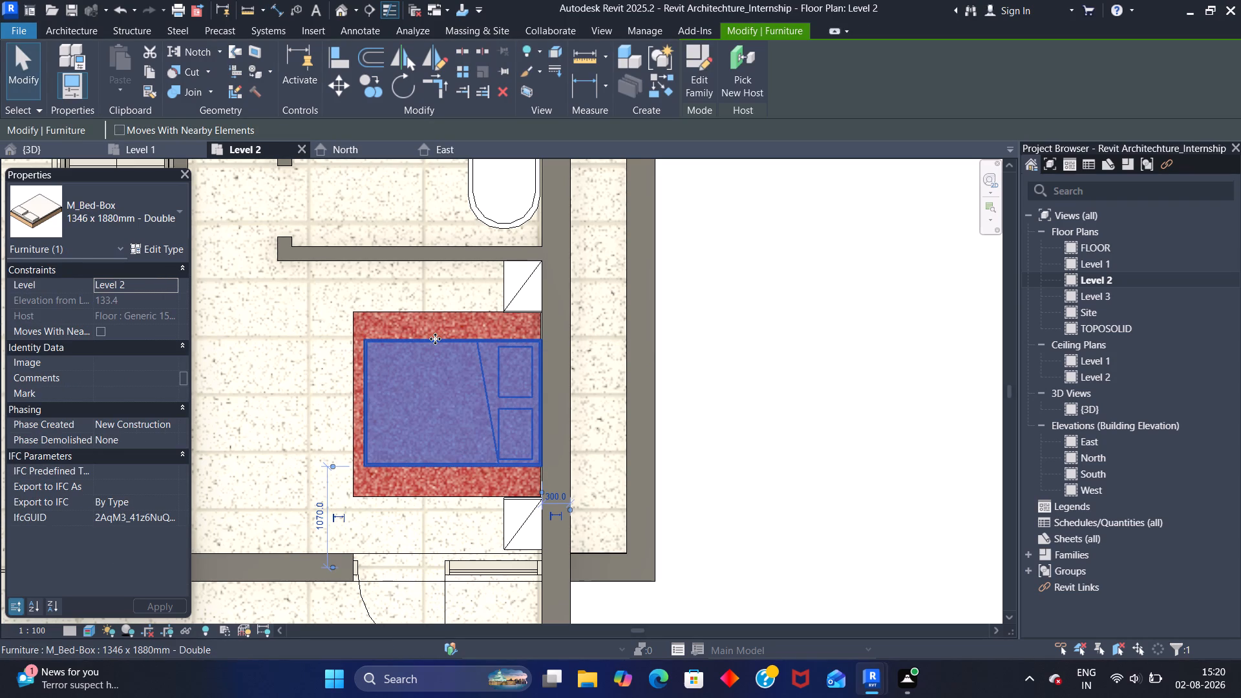
key("Down")
key("Up")
Split the Level 2 floor with a rectangle filling the bathroom, from the corner by the sink to the opposite corner below the bathtub.
left_click(761, 363)
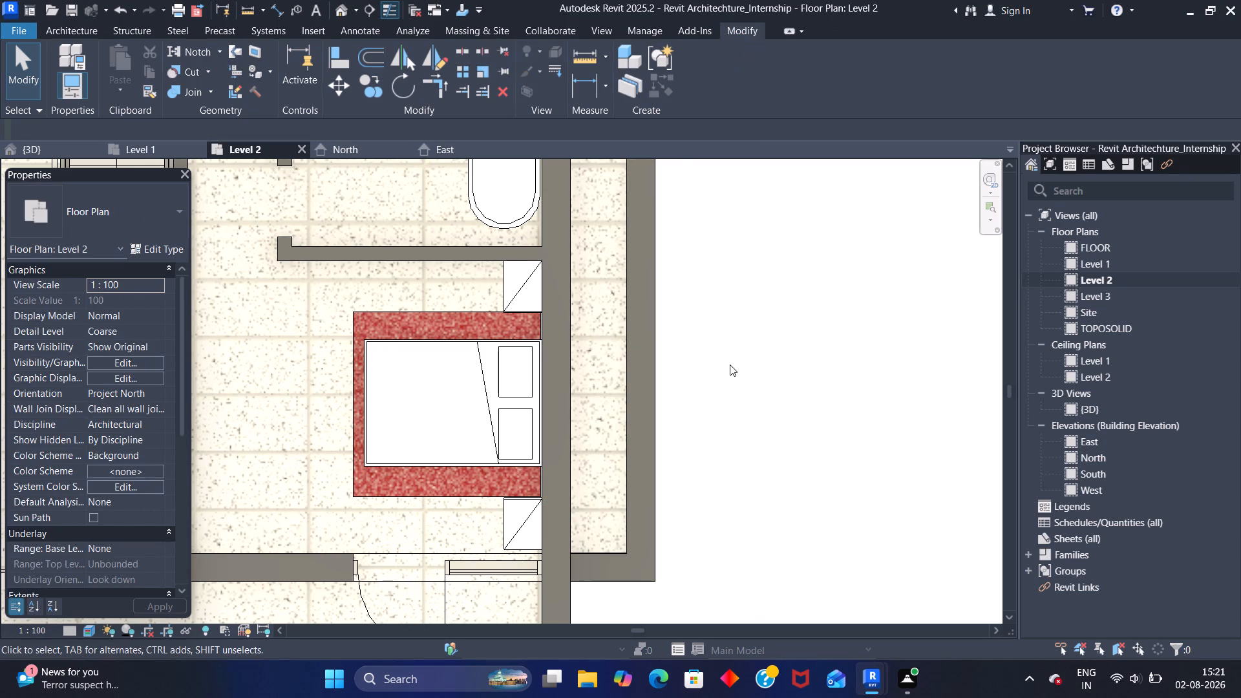
scroll(739, 364, "down", 6)
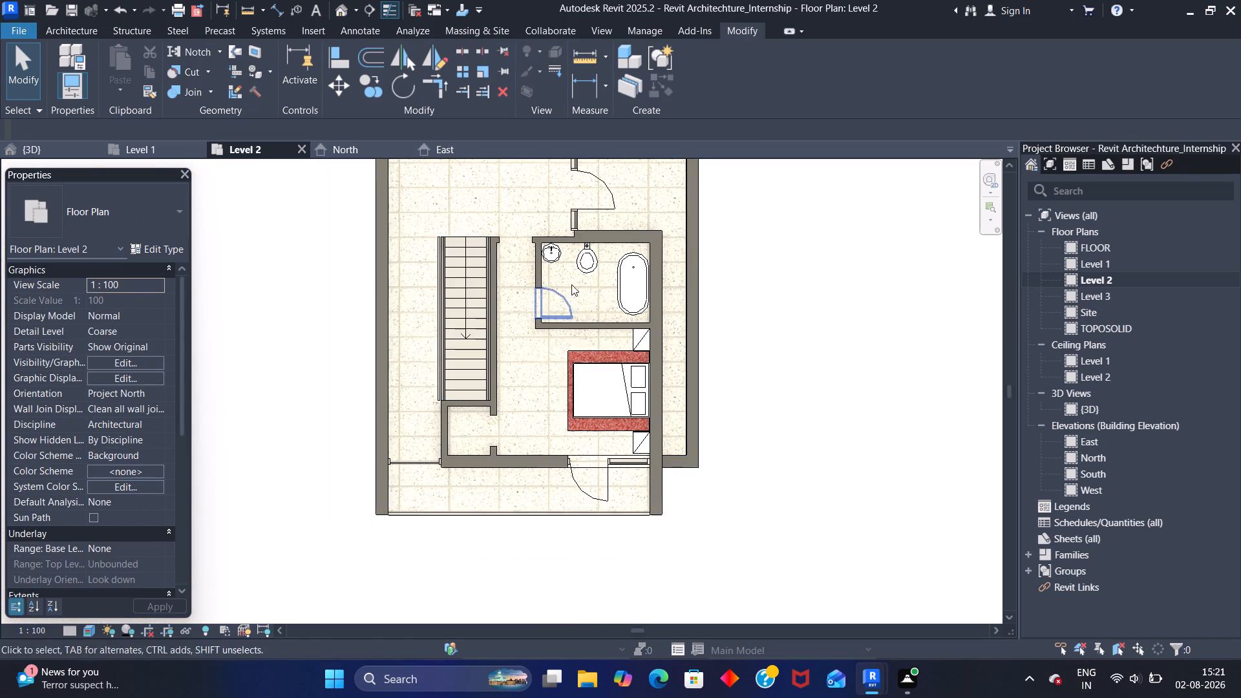
middle_click_drag(574, 273, 586, 336)
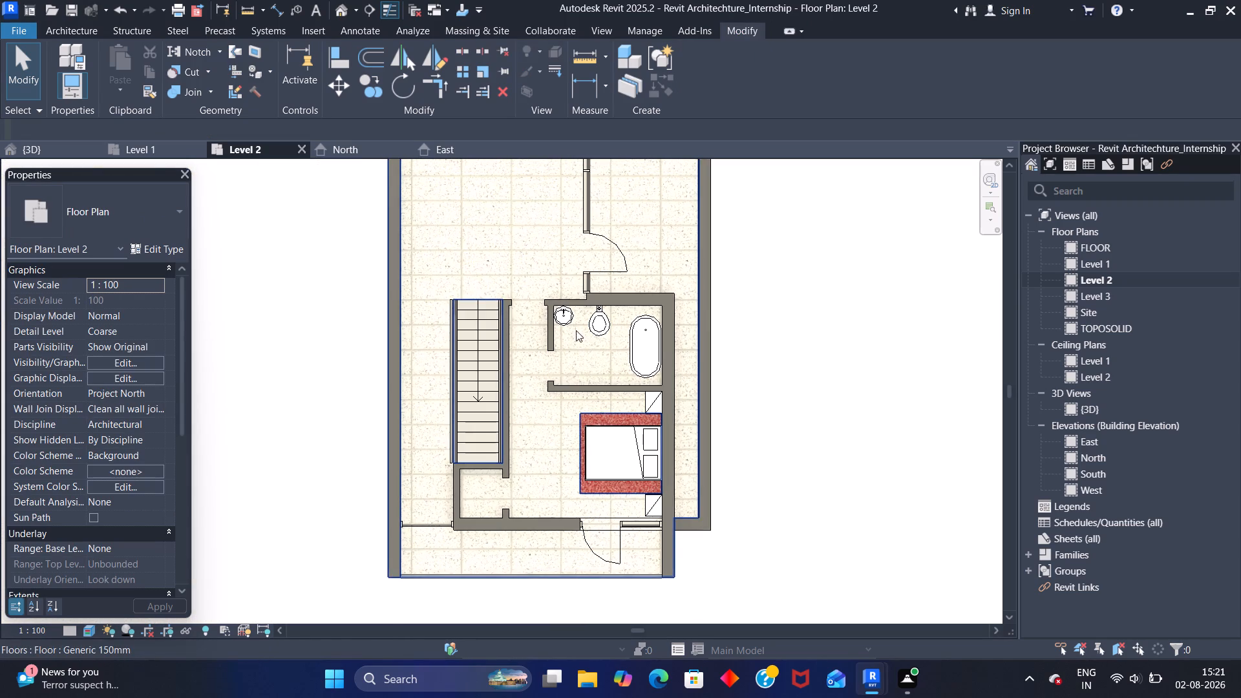
left_click(263, 51)
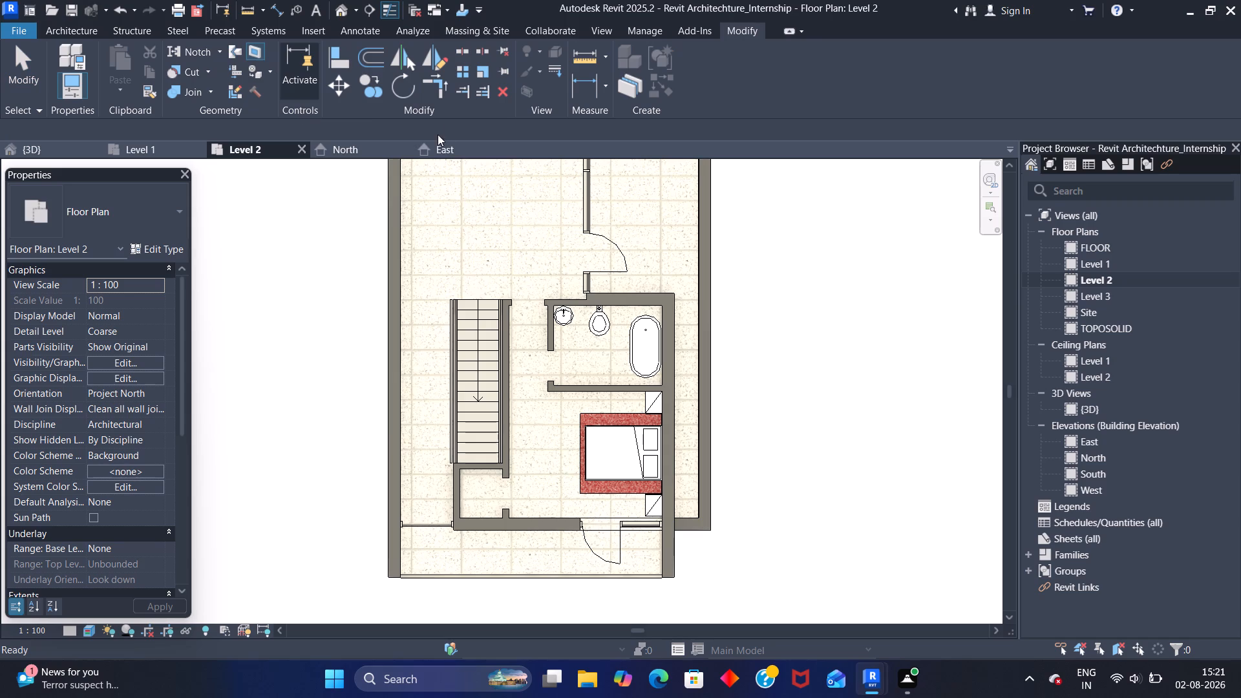
scroll(524, 288, "down", 2)
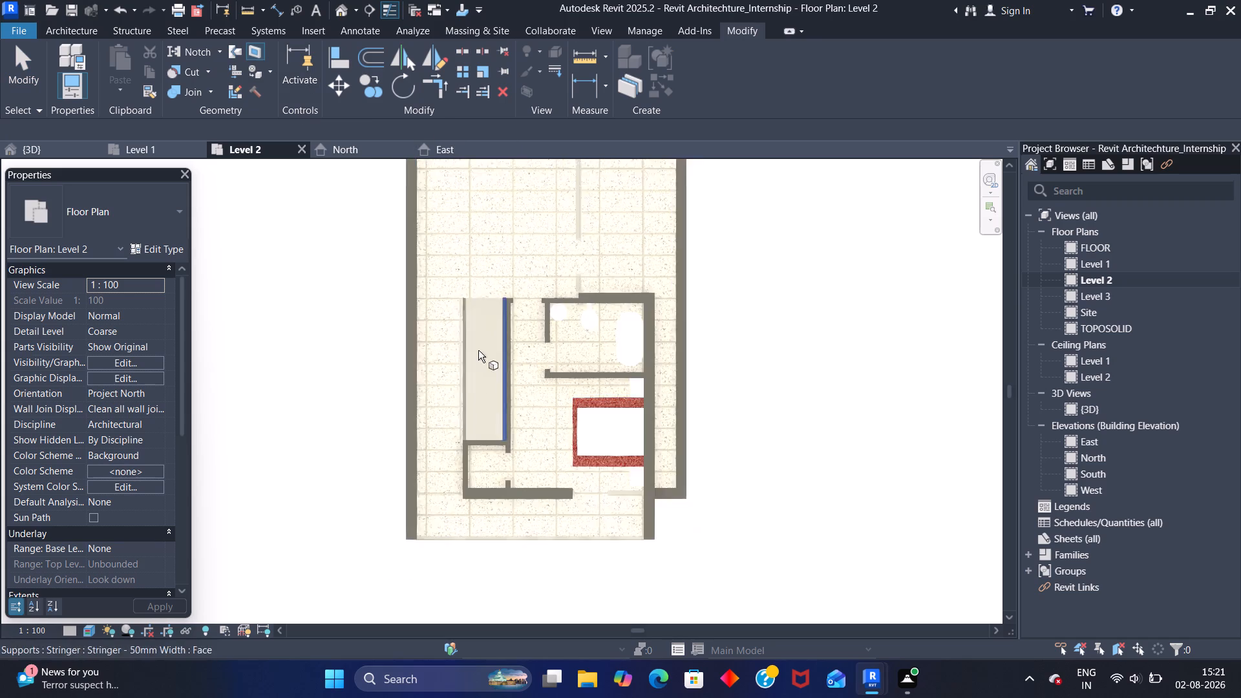
scroll(478, 350, "down", 3)
scroll(467, 194, "up", 11)
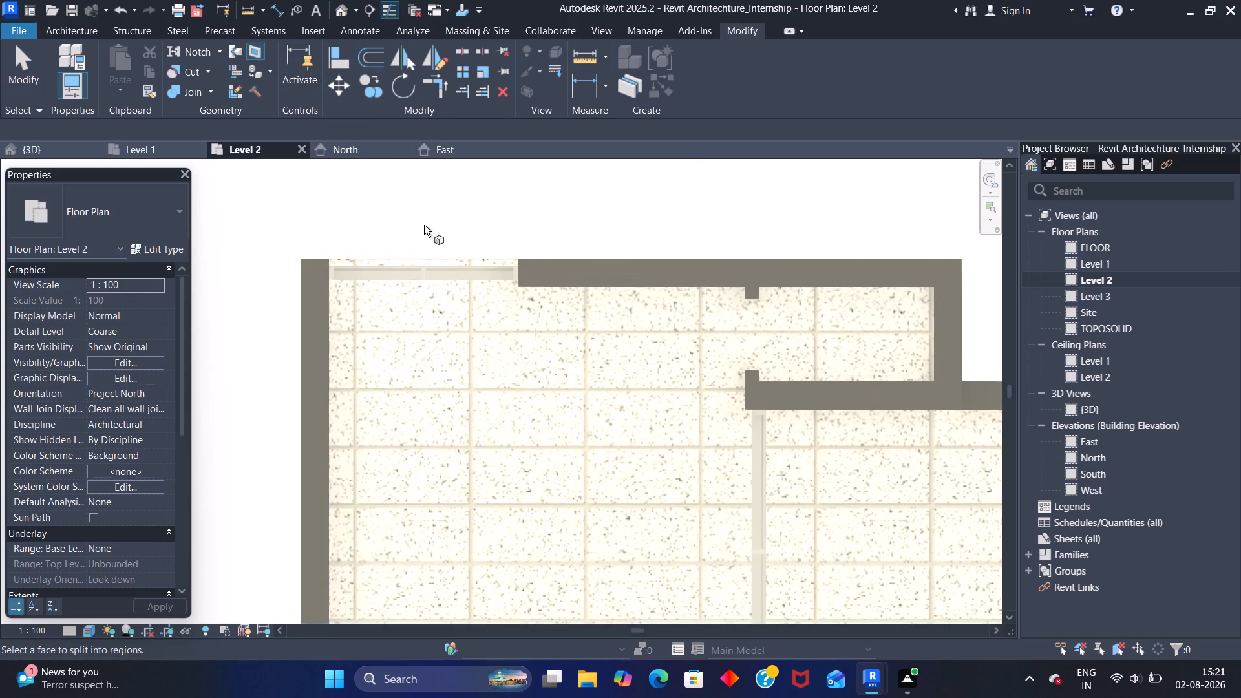
left_click(407, 259)
scroll(453, 330, "down", 3)
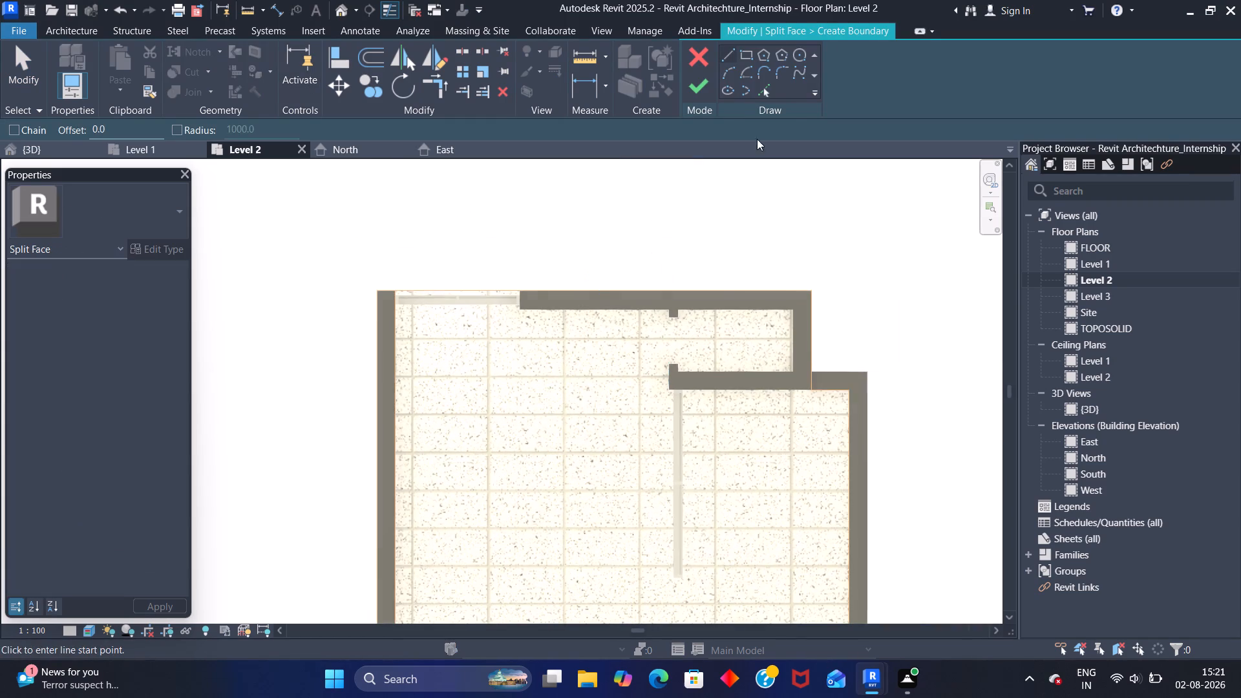
left_click(750, 55)
scroll(652, 328, "down", 3)
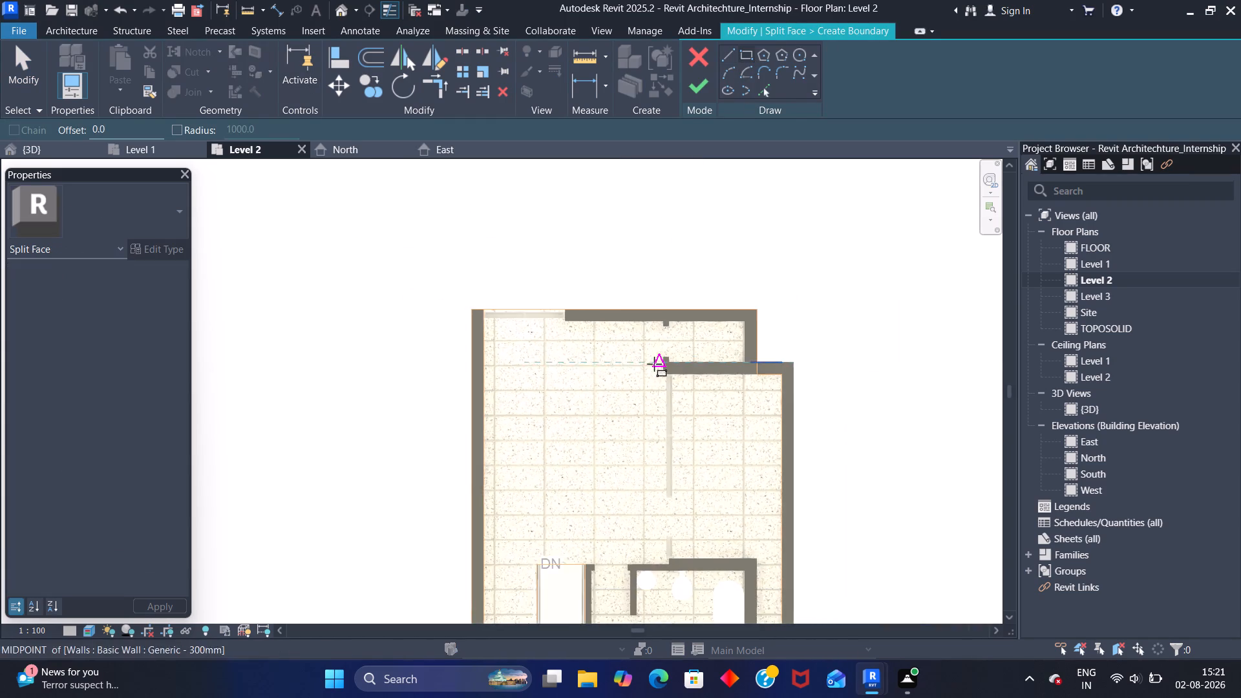
scroll(654, 364, "down", 2)
middle_click_drag(666, 456, 727, 181)
scroll(698, 242, "up", 4)
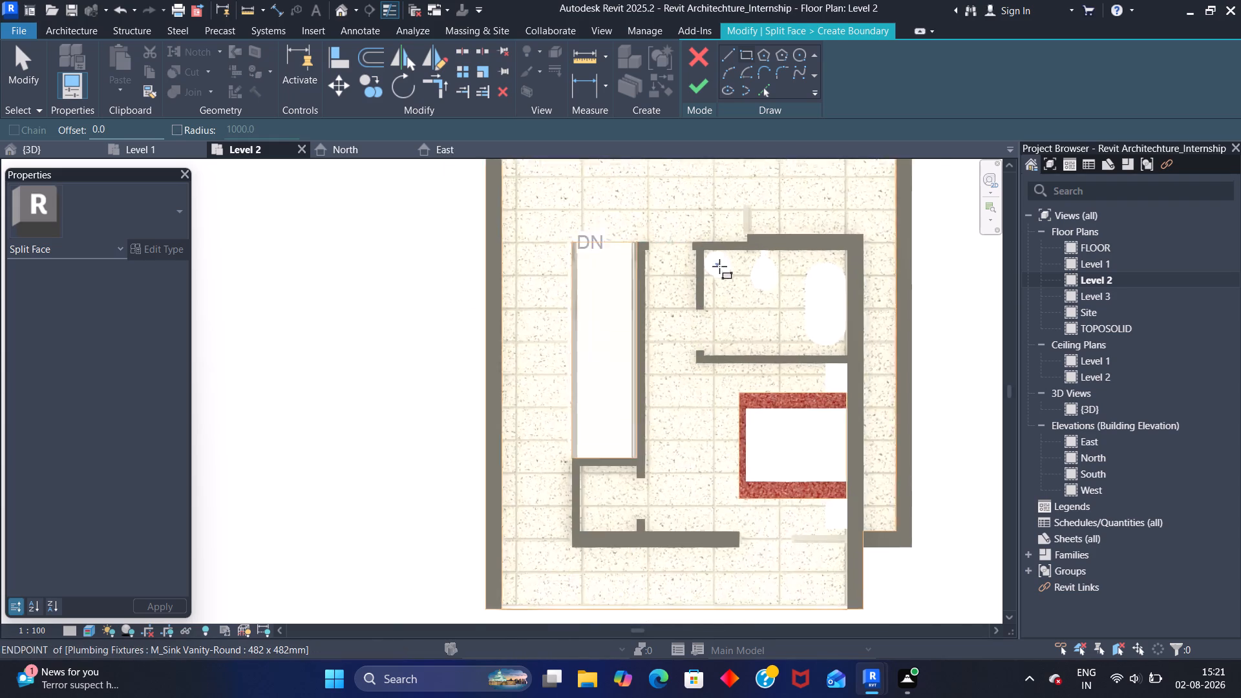
scroll(719, 266, "up", 13)
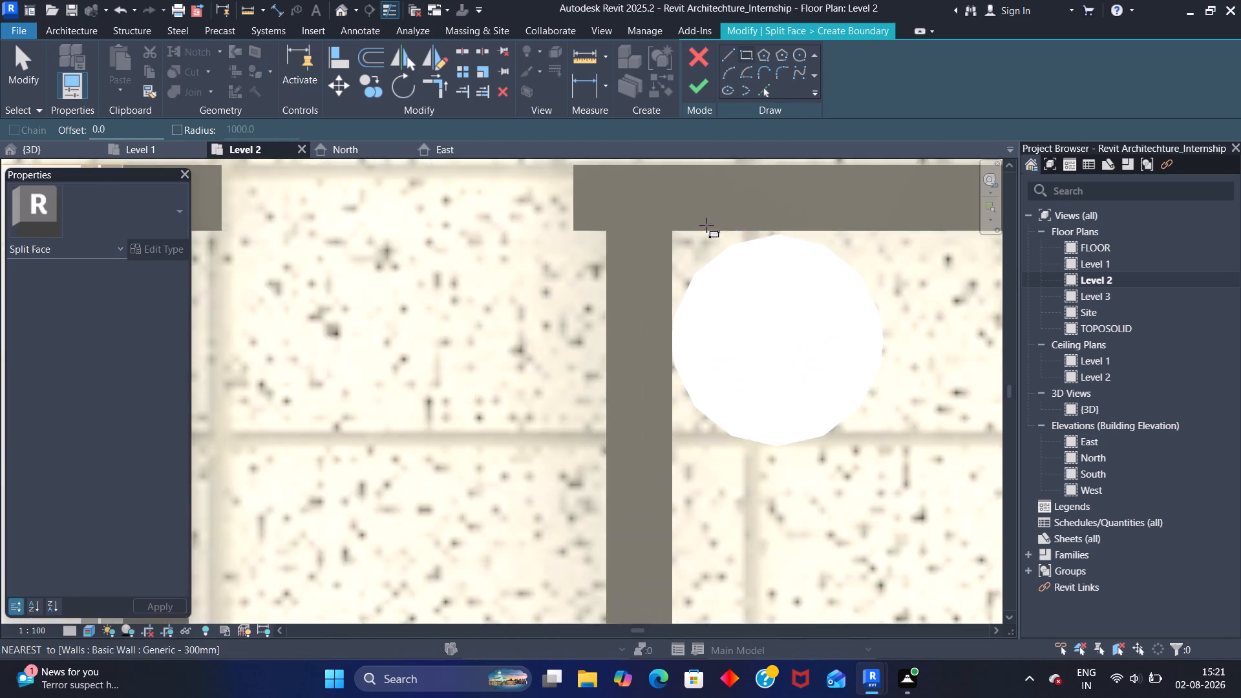
scroll(706, 225, "up", 9)
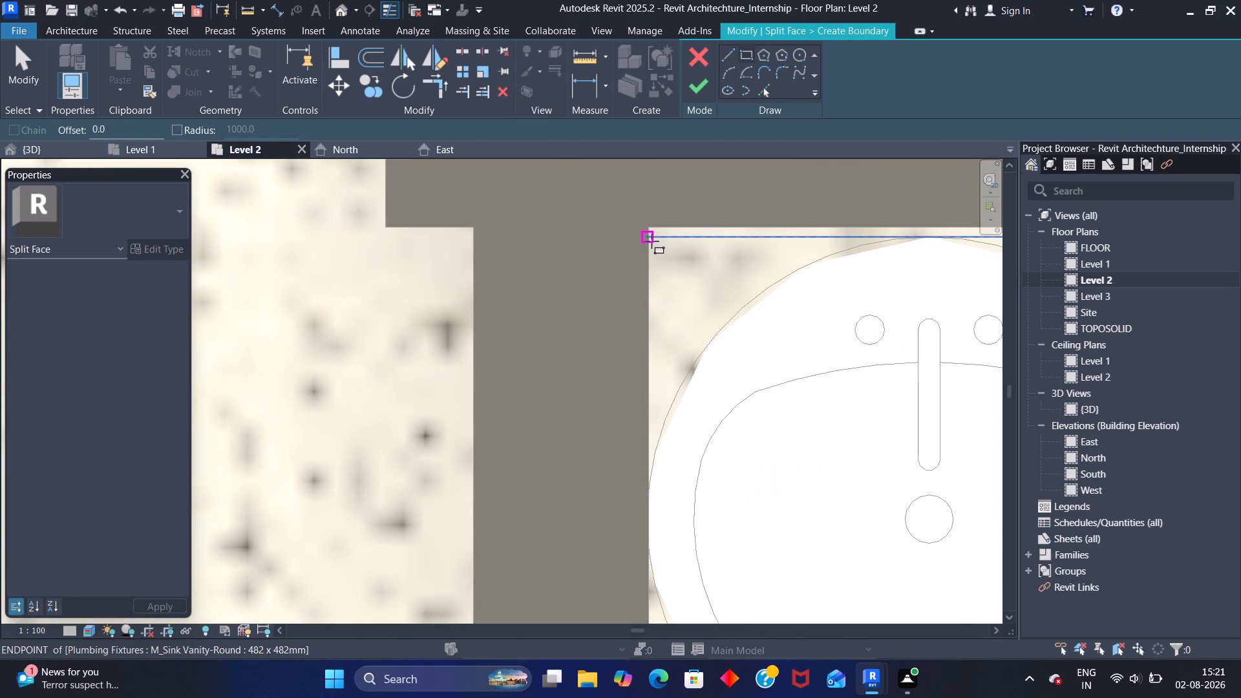
left_click(663, 235)
scroll(668, 238, "up", 1)
scroll(673, 248, "down", 7)
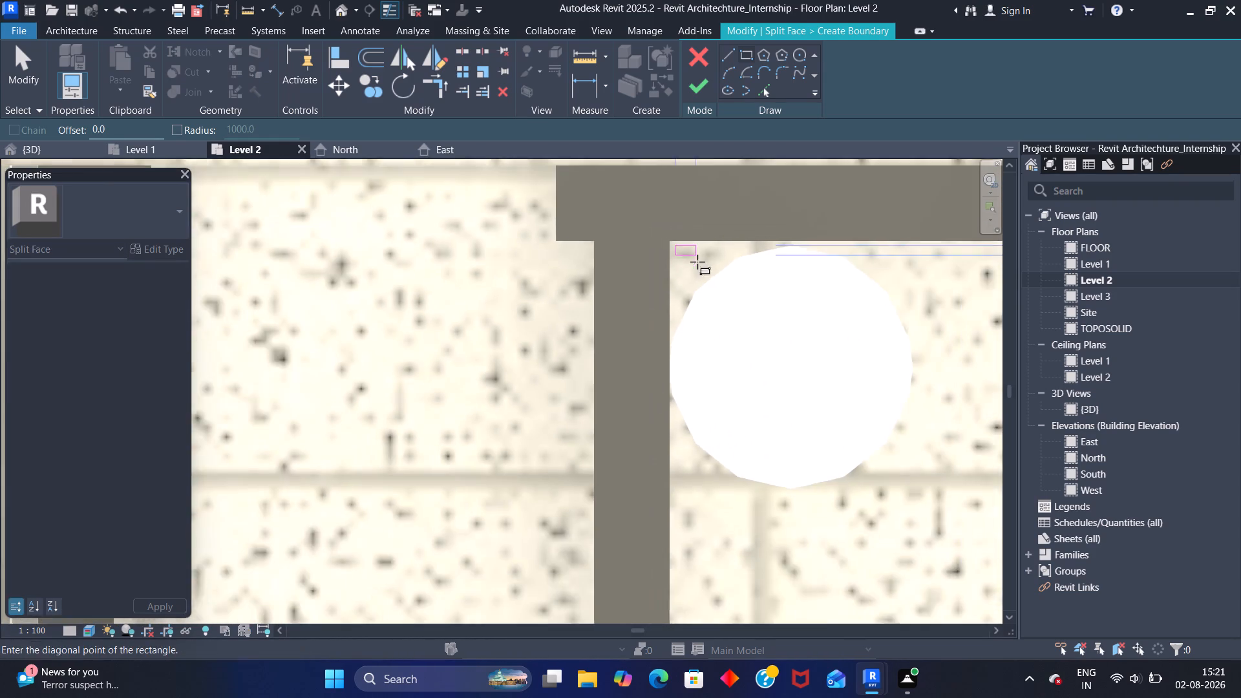
scroll(697, 262, "down", 17)
middle_click_drag(816, 350, 817, 350)
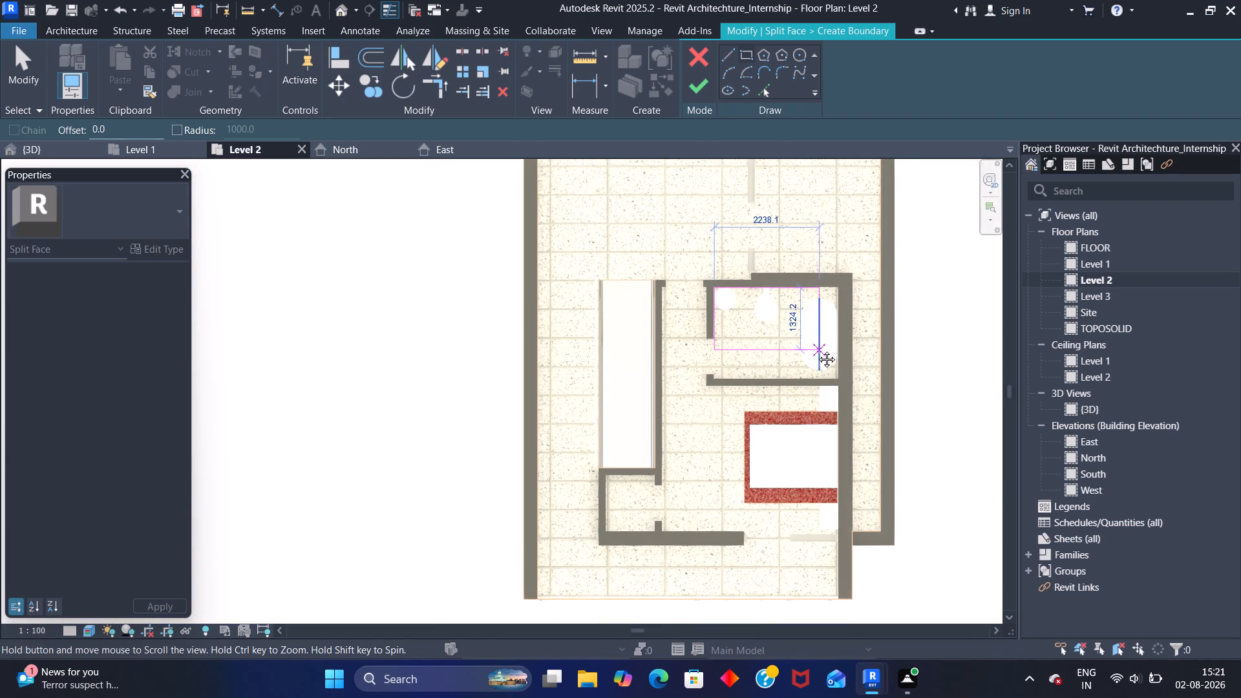
middle_click_drag(817, 350, 734, 231)
scroll(737, 236, "up", 16)
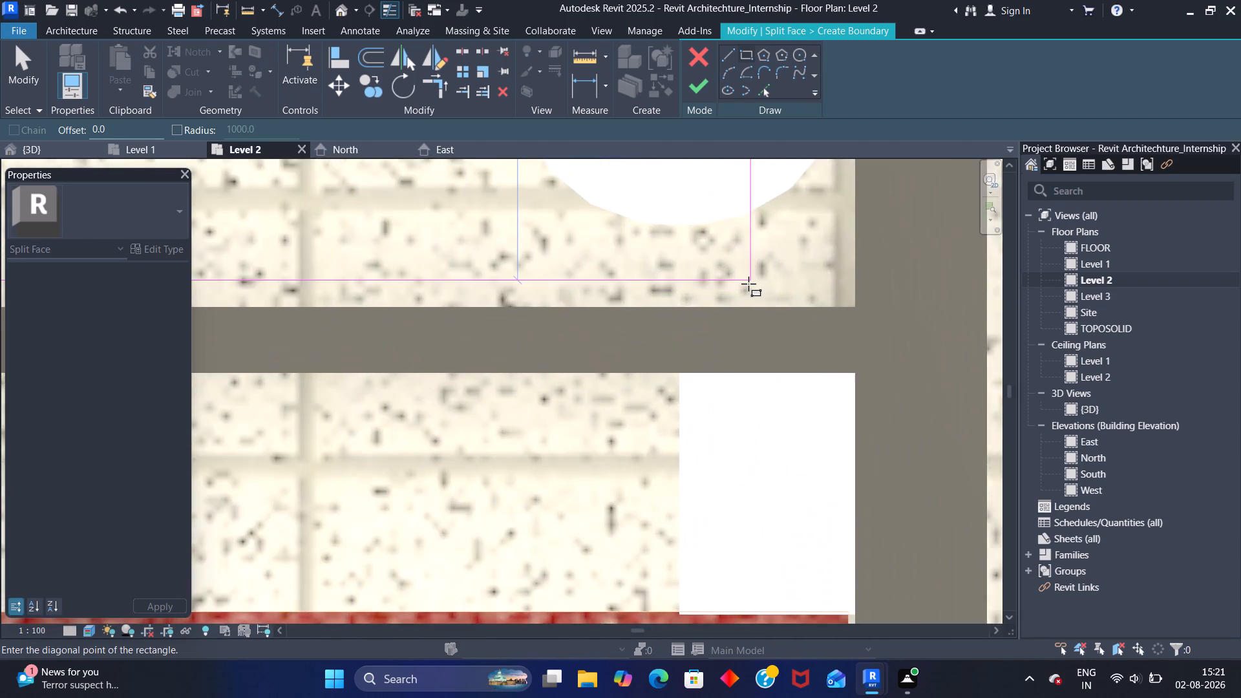
scroll(748, 284, "up", 3)
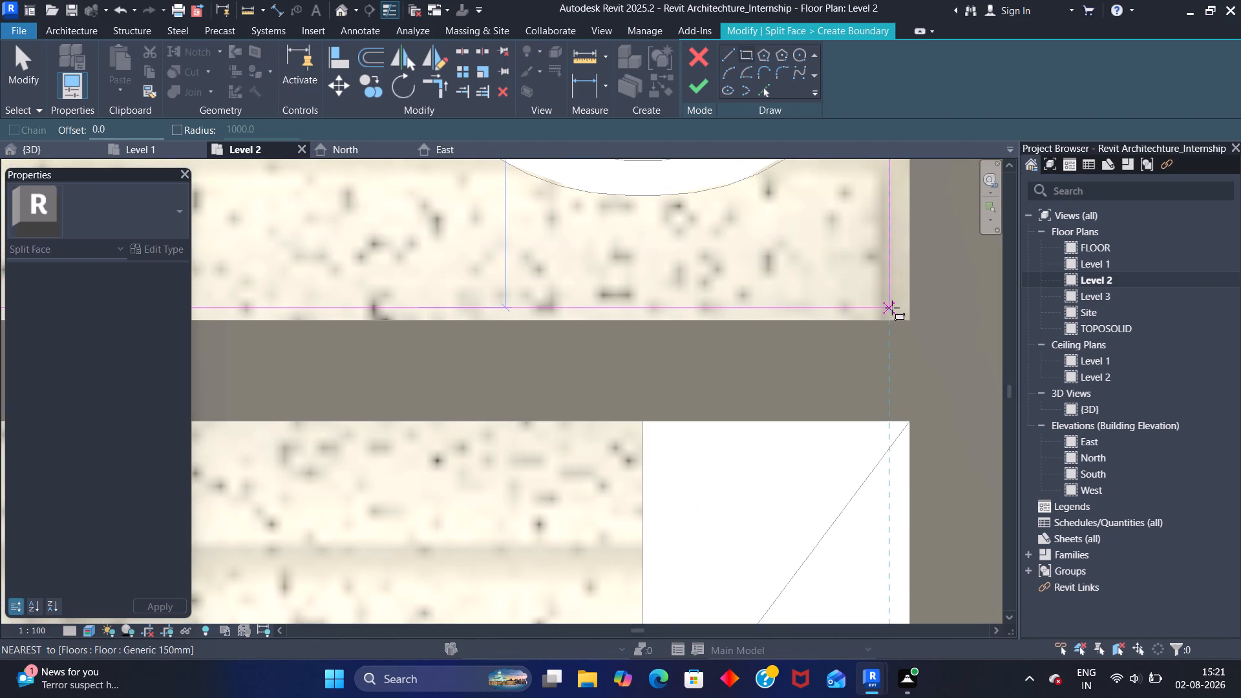
left_click(896, 310)
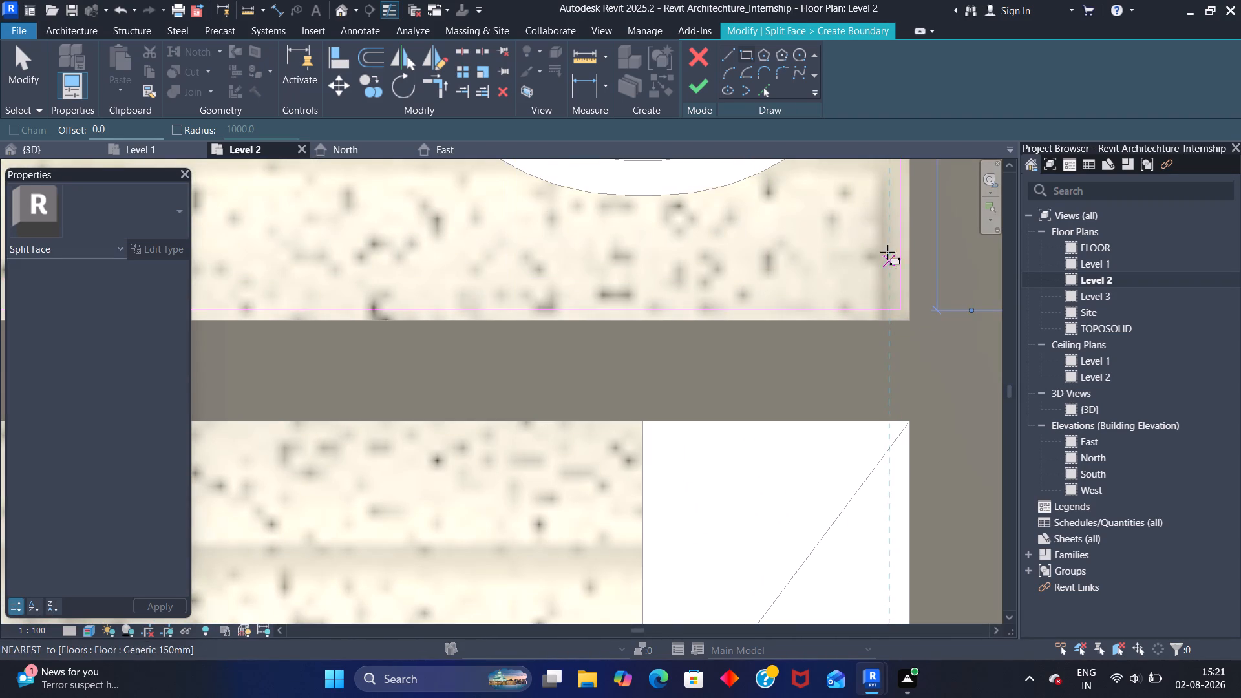
left_click(701, 80)
Search the project materials for TILE and paint the bathroom floor region with Textile - Black.
scroll(560, 193, "down", 1)
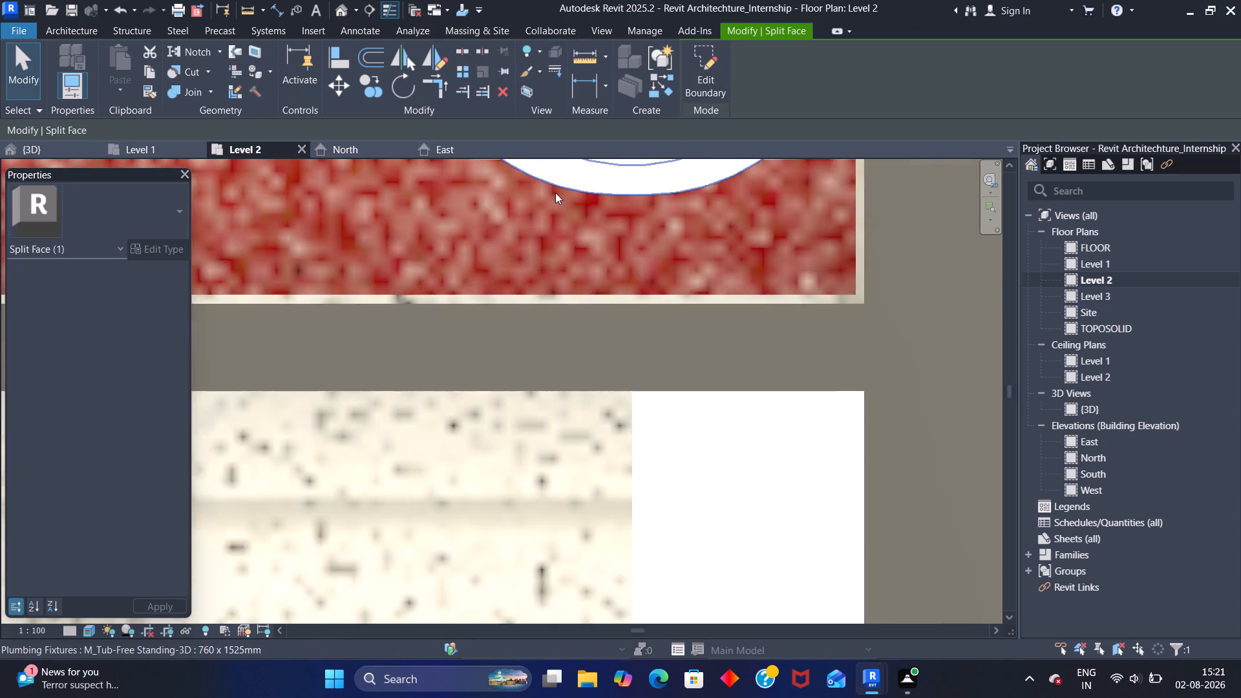
scroll(555, 193, "down", 3)
left_click(255, 69)
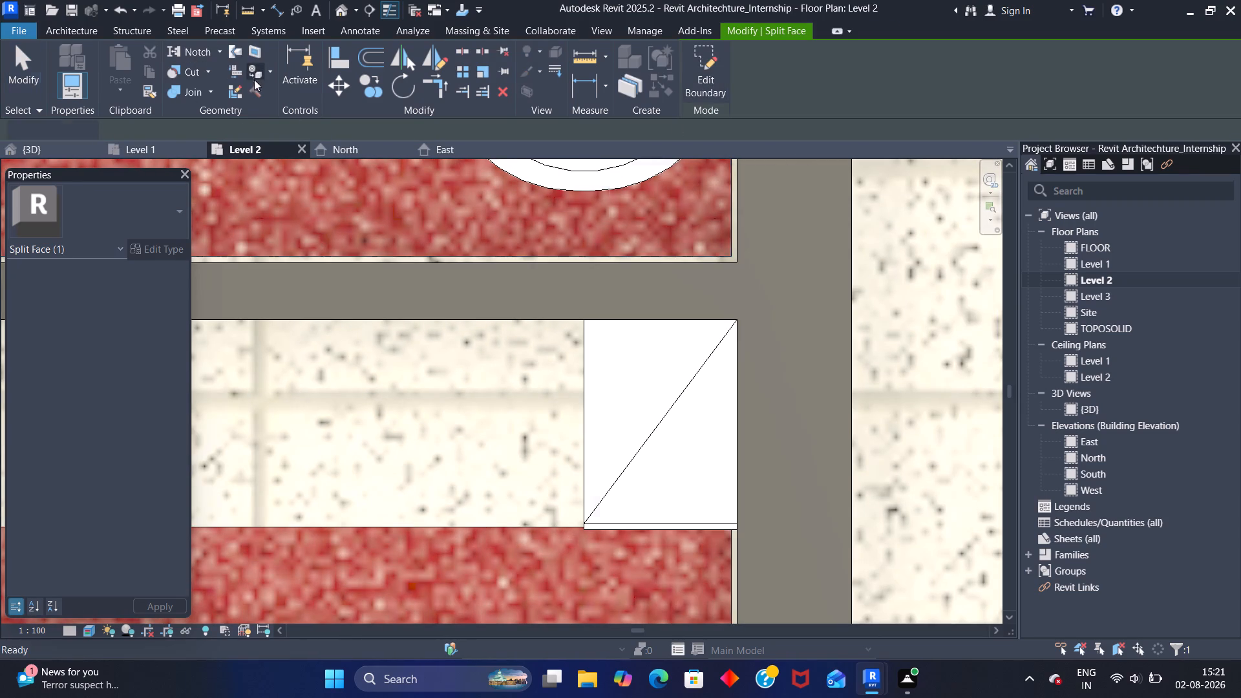
scroll(360, 174, "down", 2)
scroll(596, 270, "down", 1)
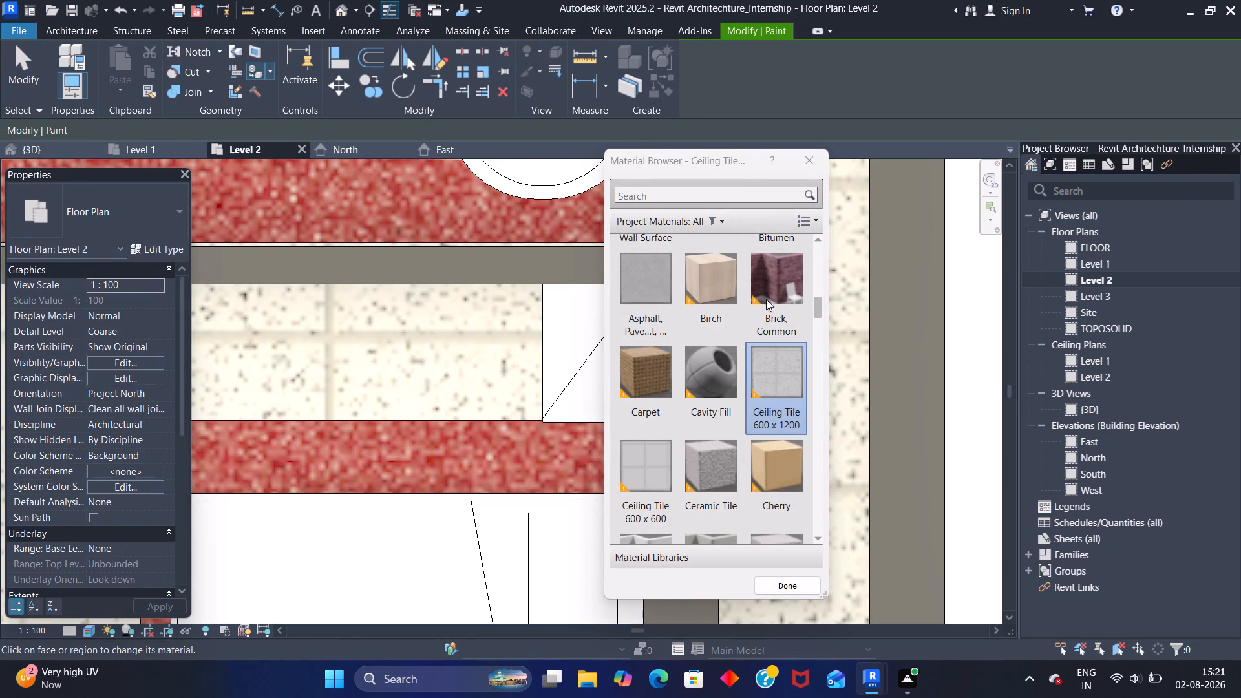
middle_click_drag(420, 205, 436, 366)
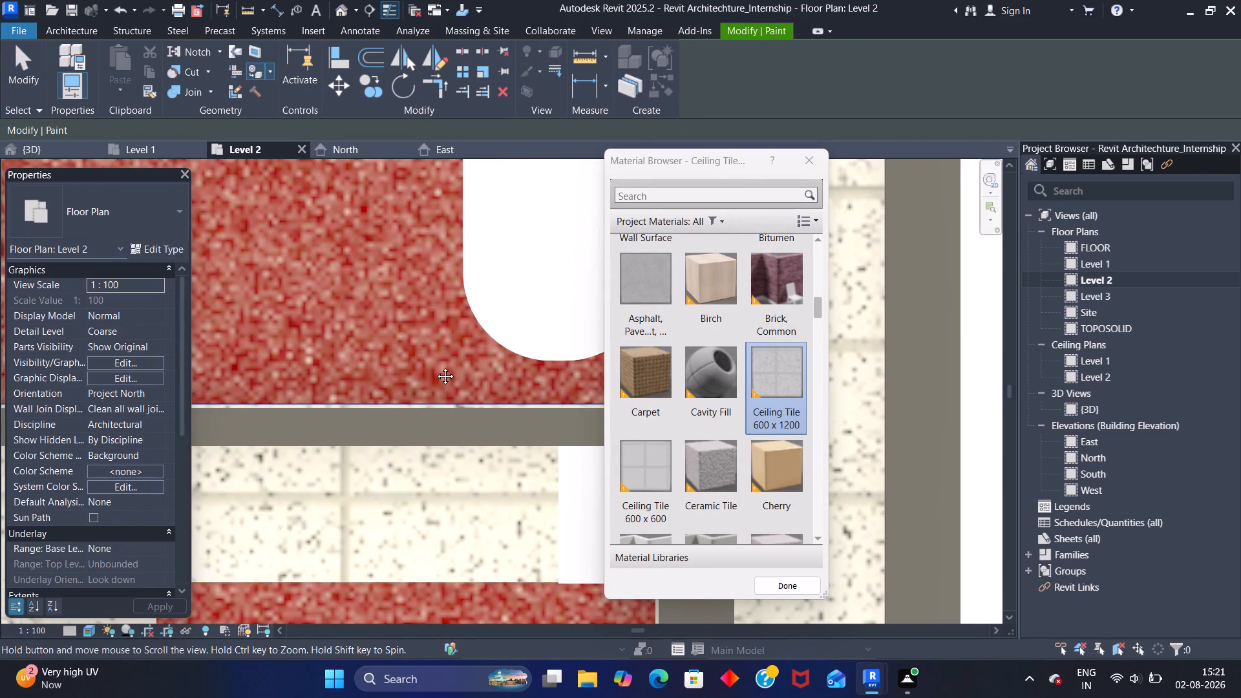
middle_click_drag(436, 366, 436, 366)
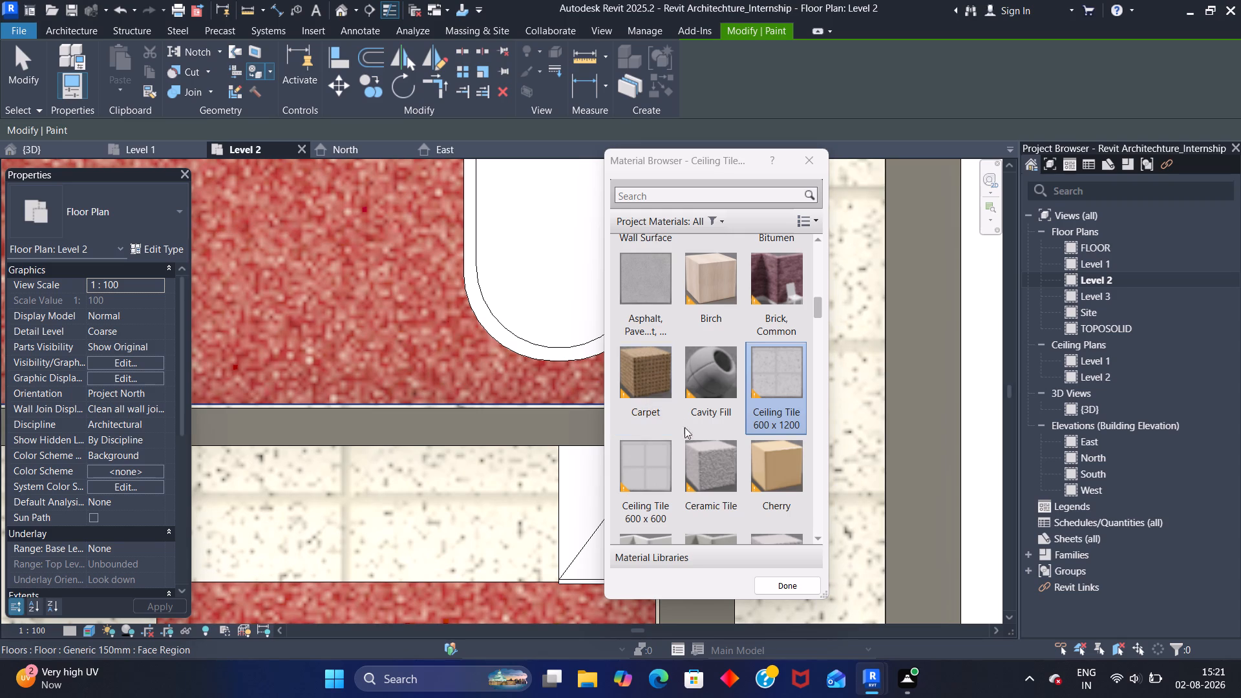
left_click(673, 198)
type("TILE")
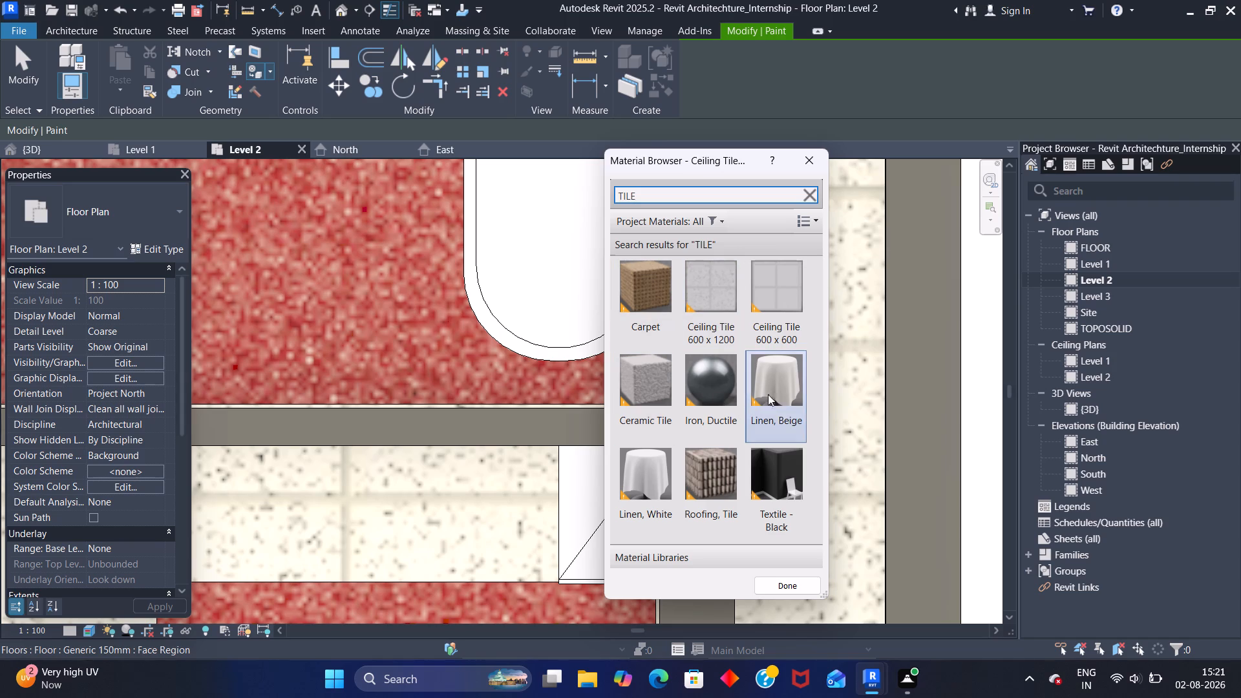
left_click(780, 469)
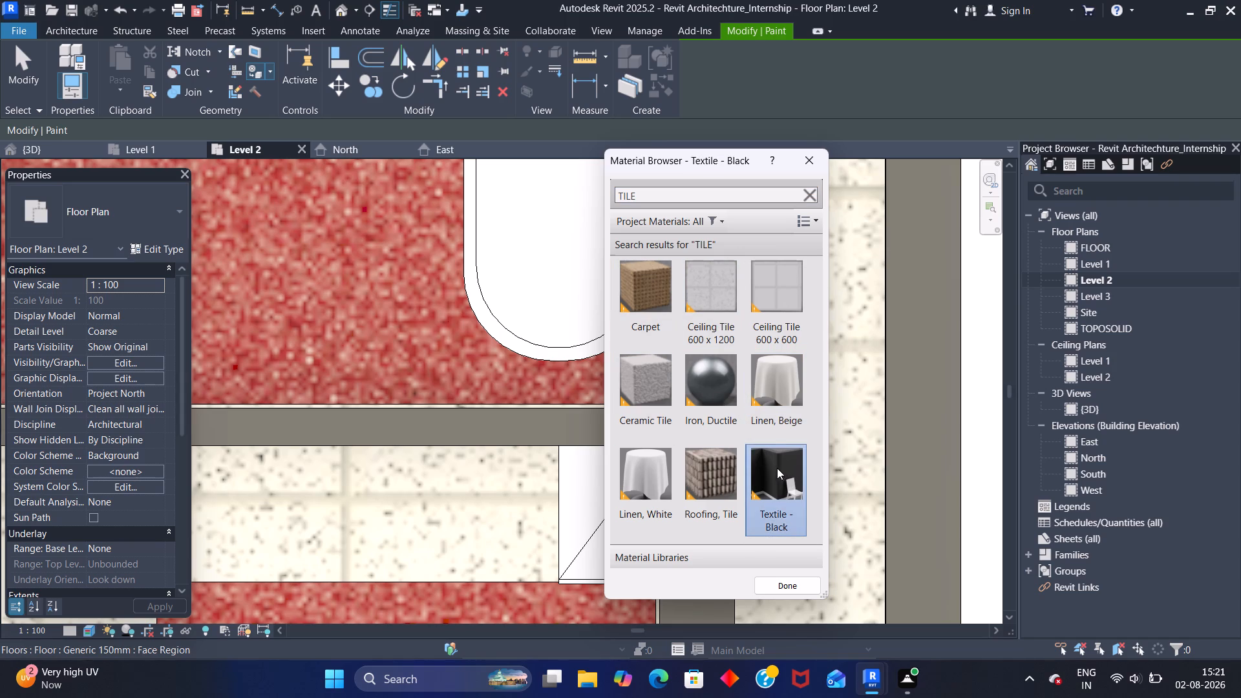
left_click(300, 213)
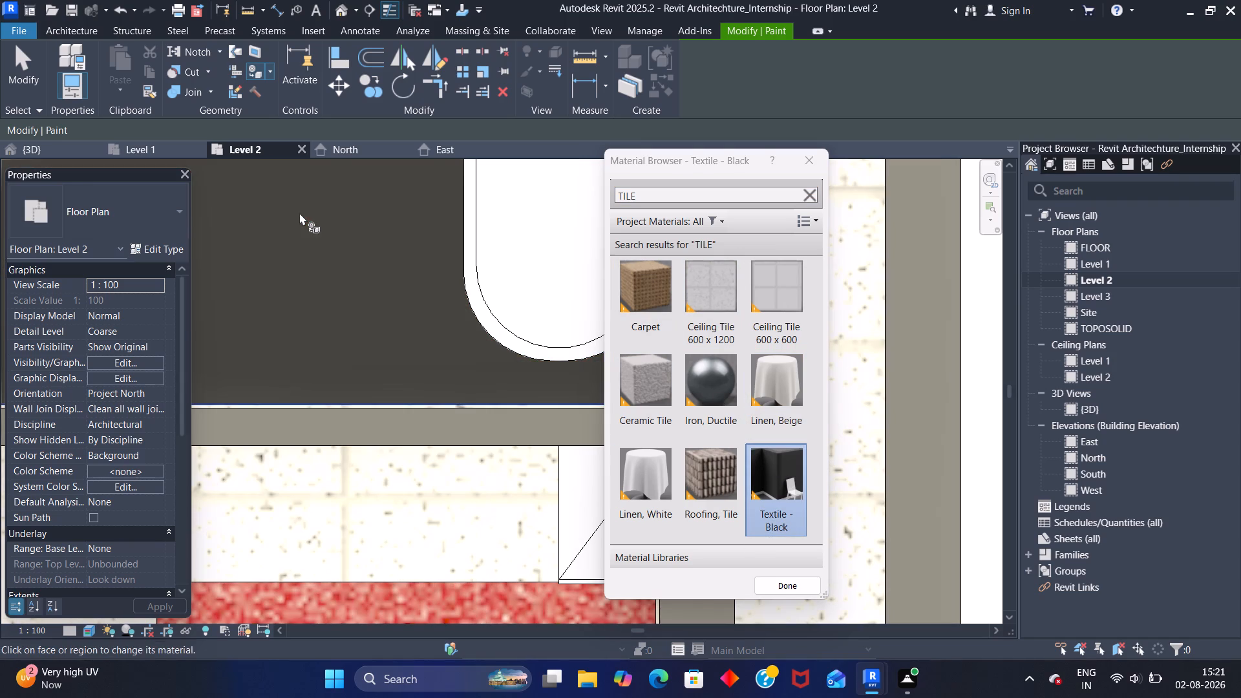
left_click(776, 590)
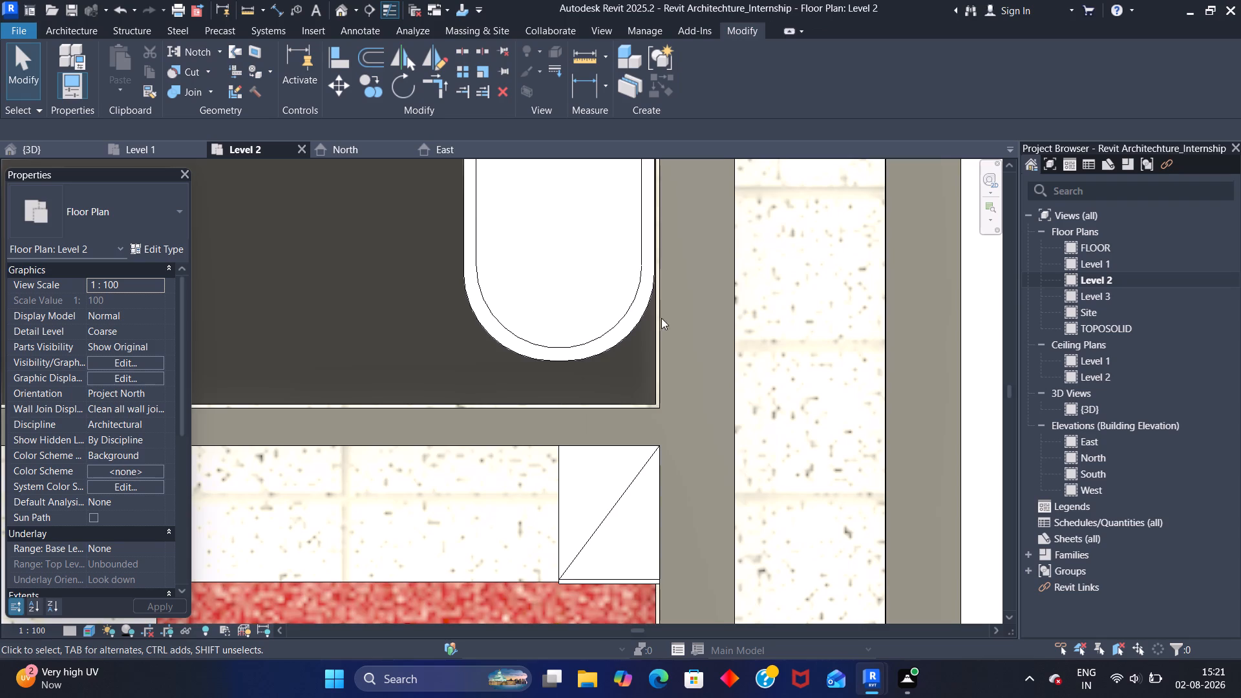
Start loading a component family and browse the US library to the Internal folder under Lighting, Architectural.
scroll(406, 248, "down", 15)
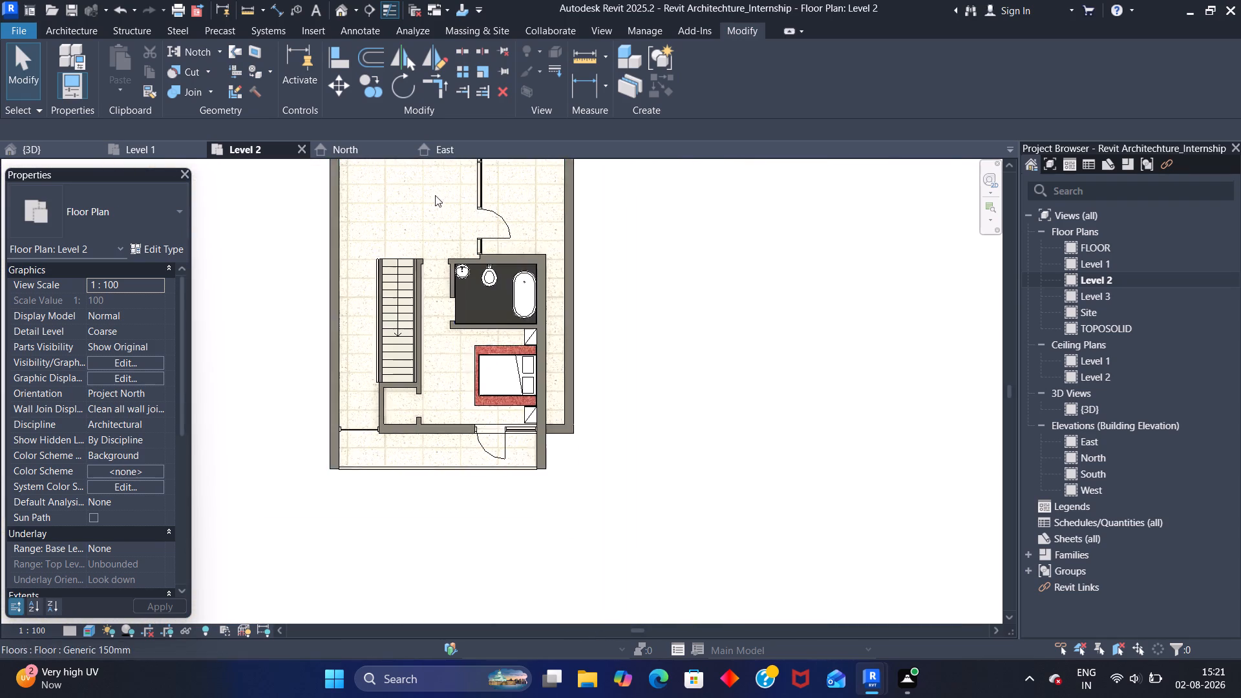
middle_click_drag(430, 196, 471, 365)
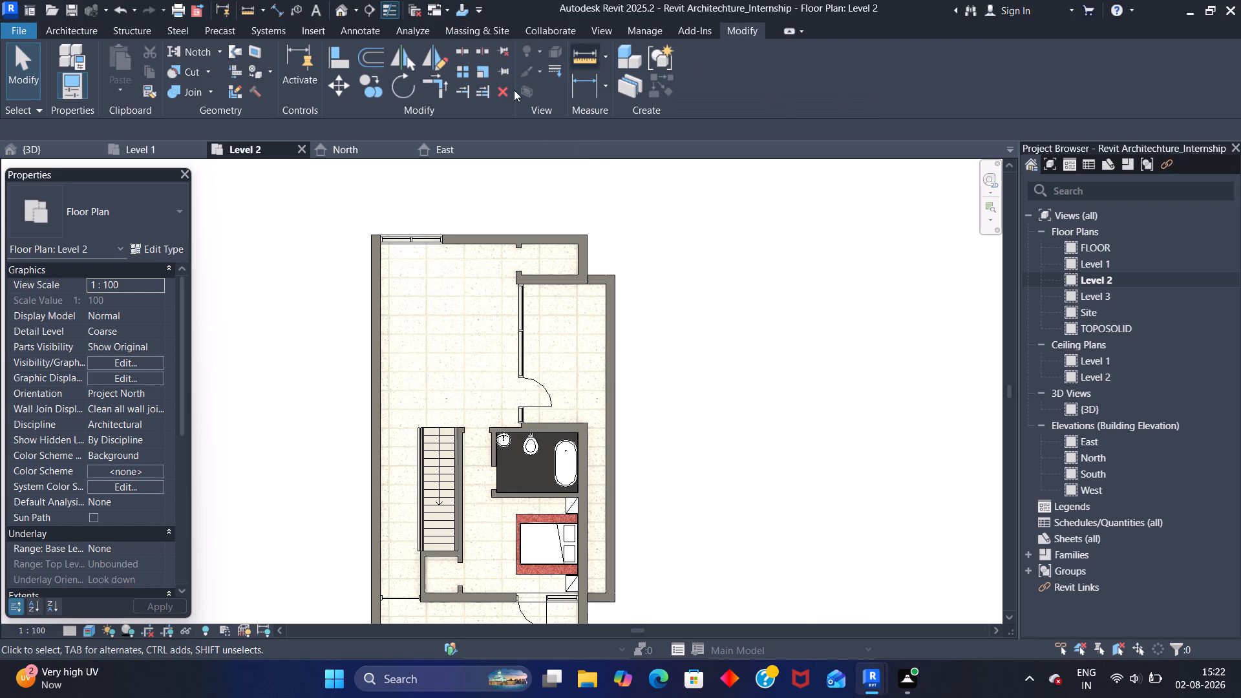
left_click(75, 30)
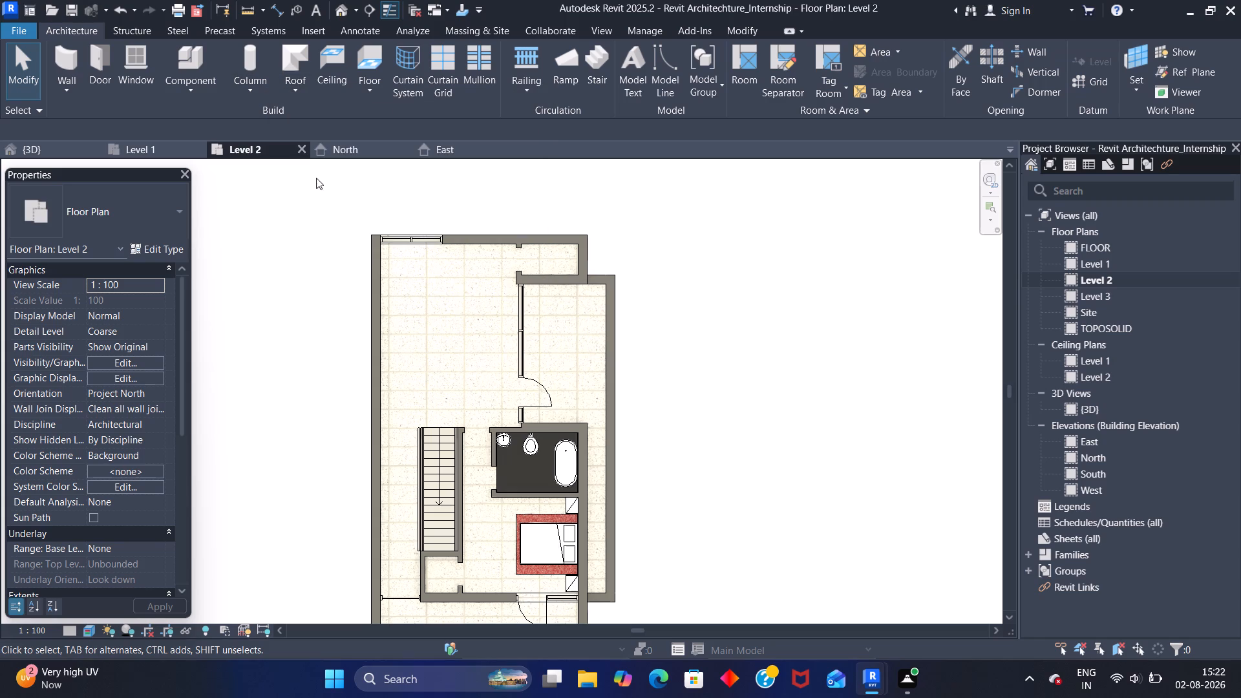
left_click(197, 63)
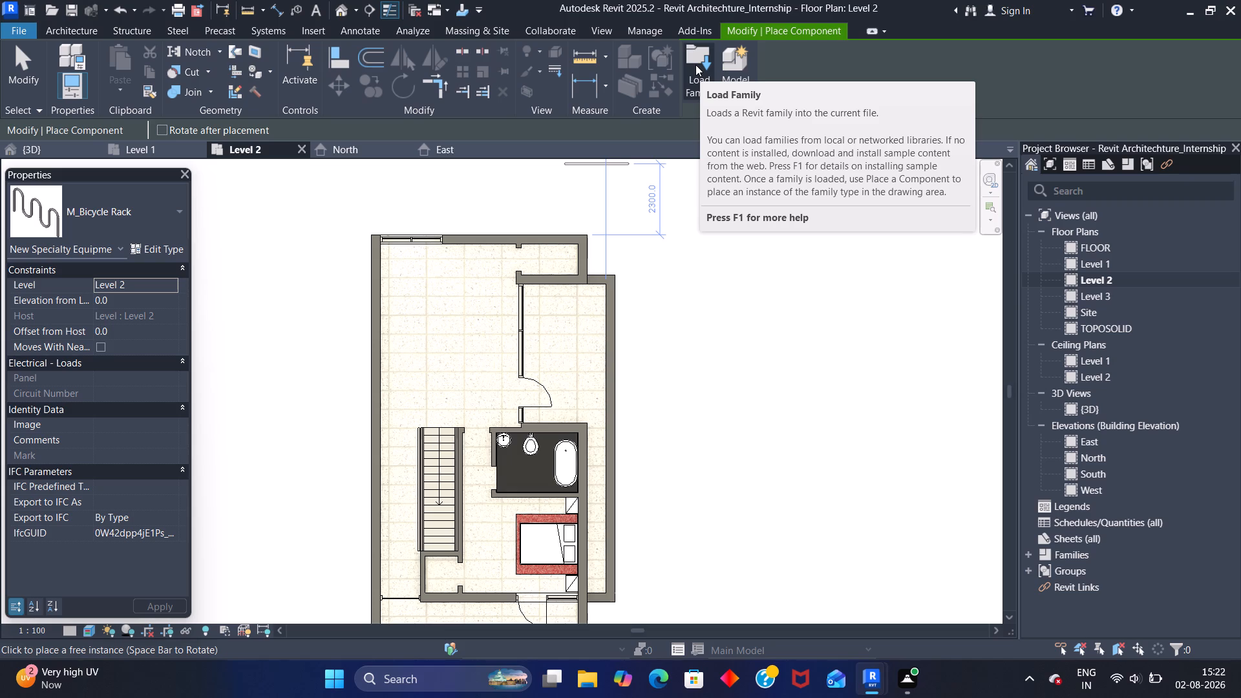
left_click(695, 65)
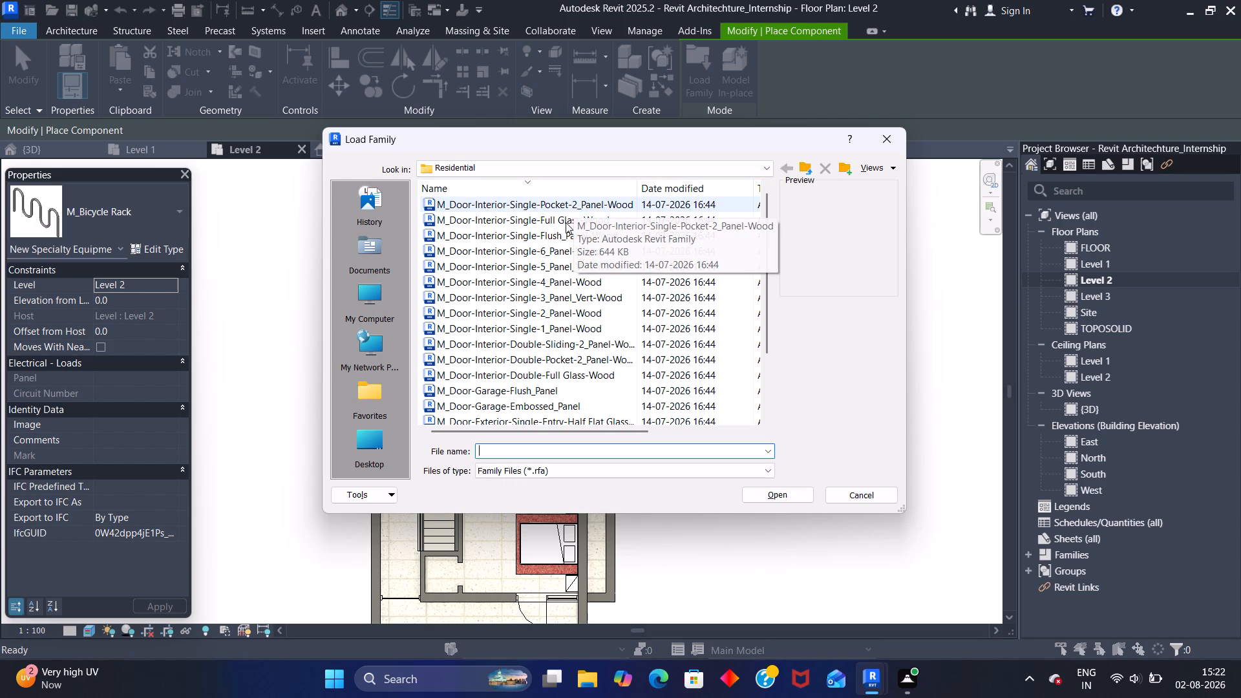
left_click(767, 169)
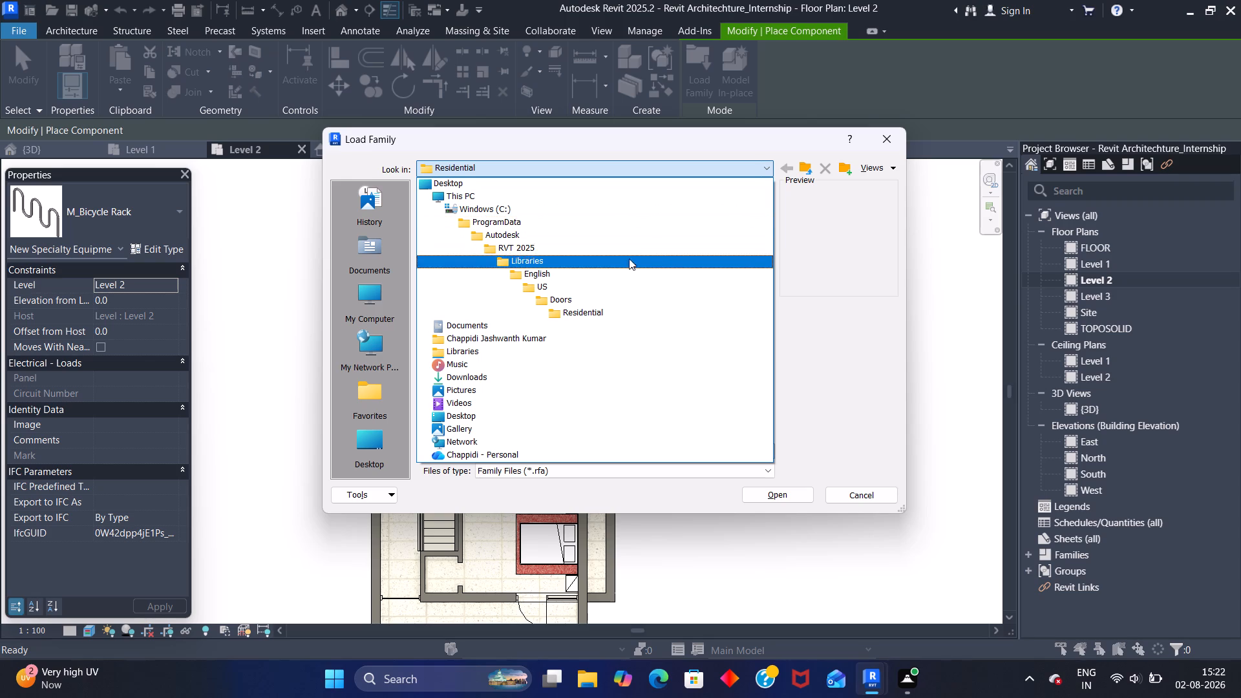
left_click(600, 281)
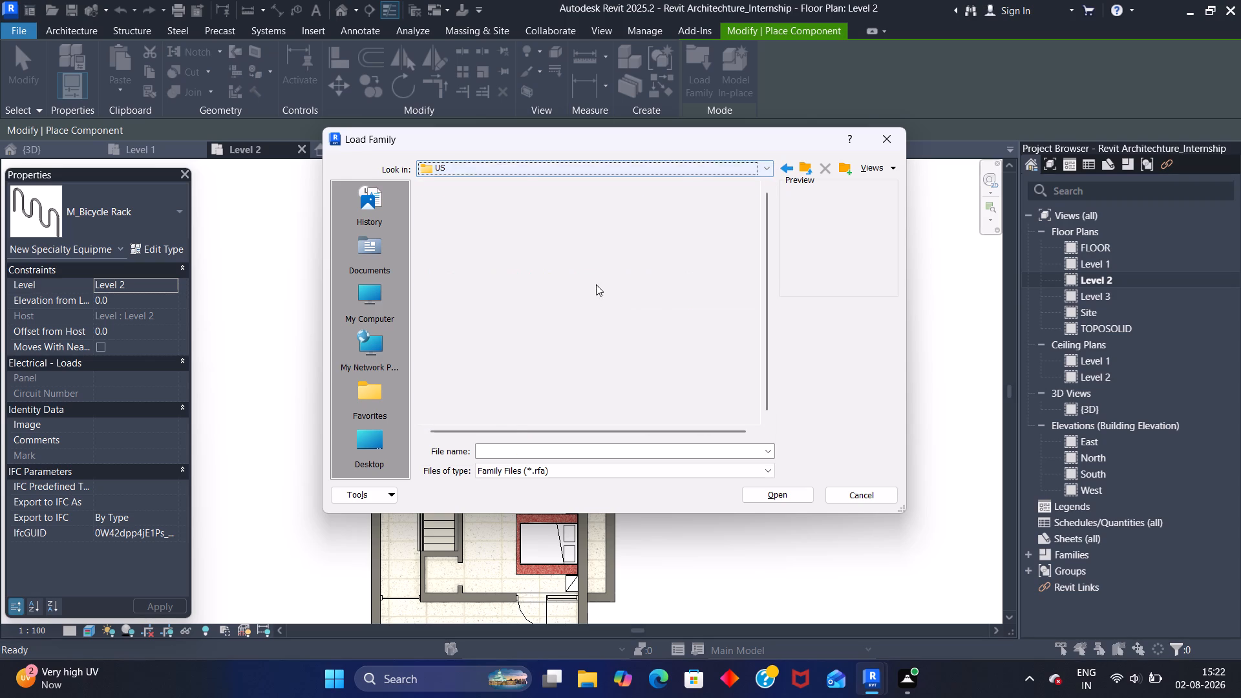
scroll(513, 339, "down", 5)
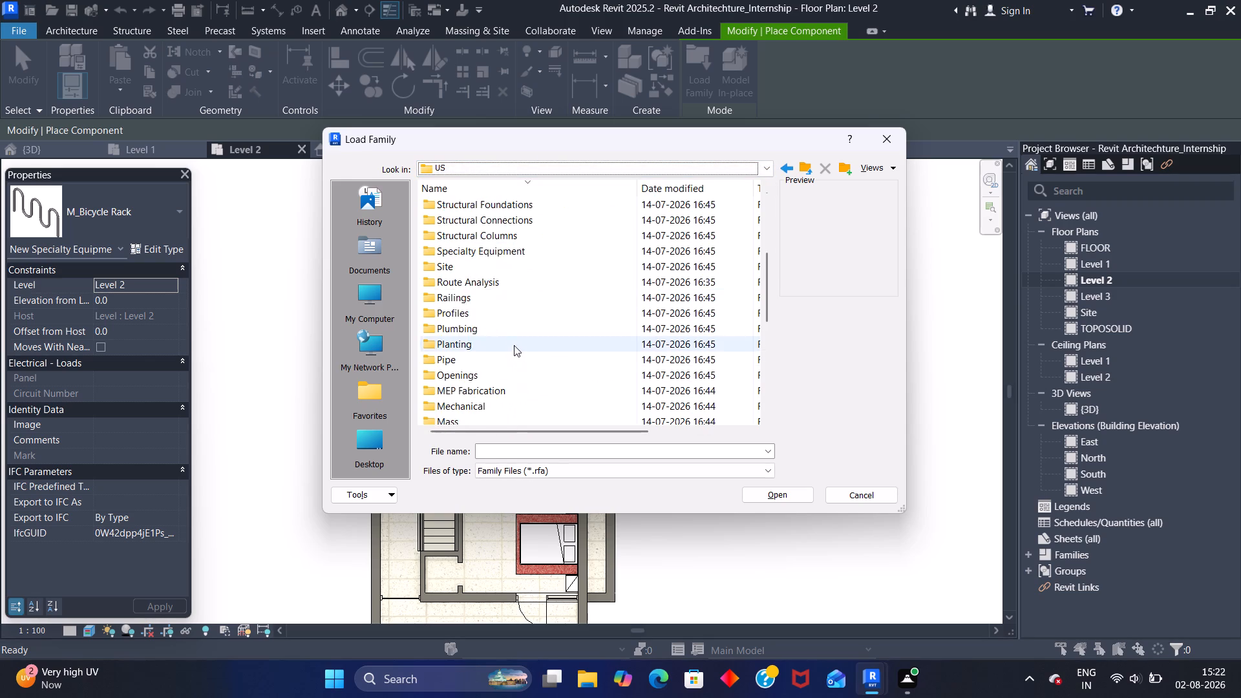
scroll(514, 345, "down", 11)
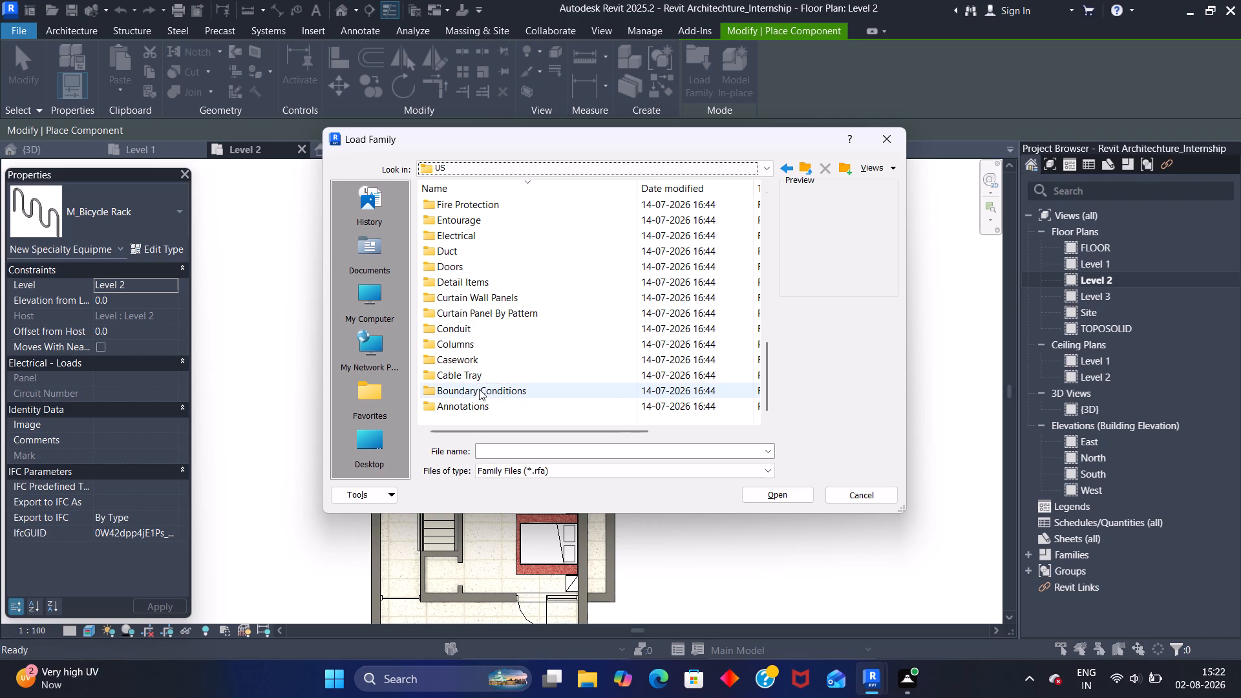
scroll(491, 373, "up", 1)
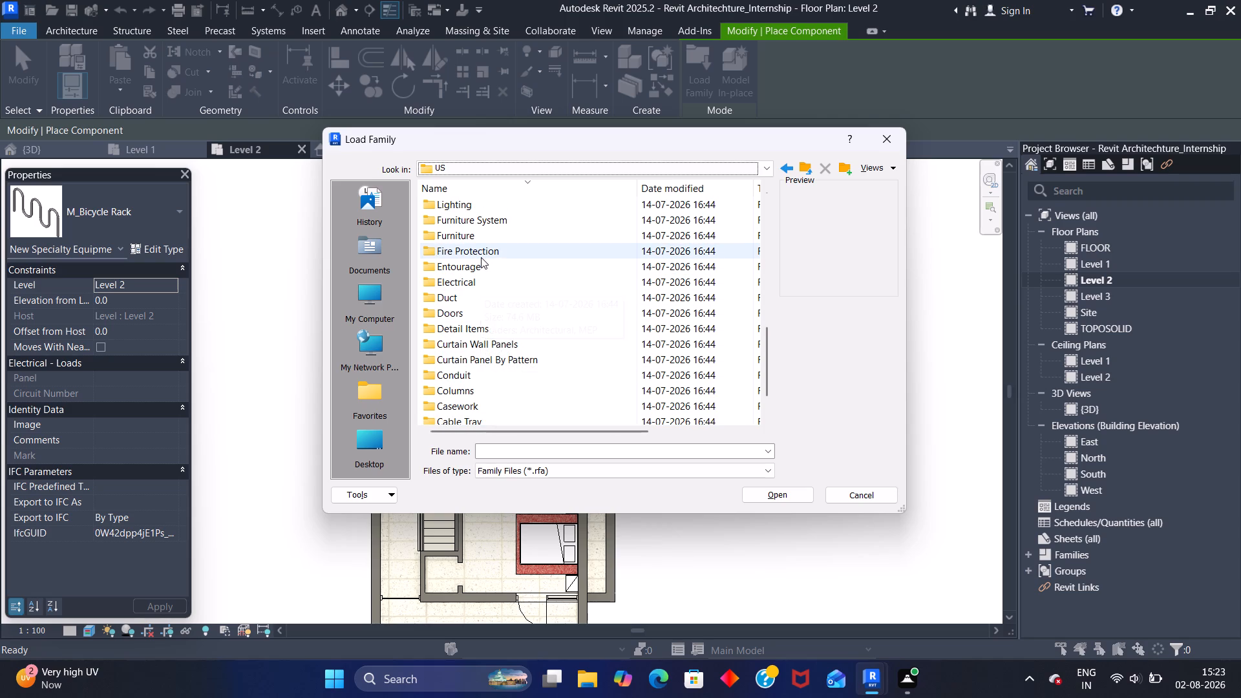
scroll(481, 257, "up", 1)
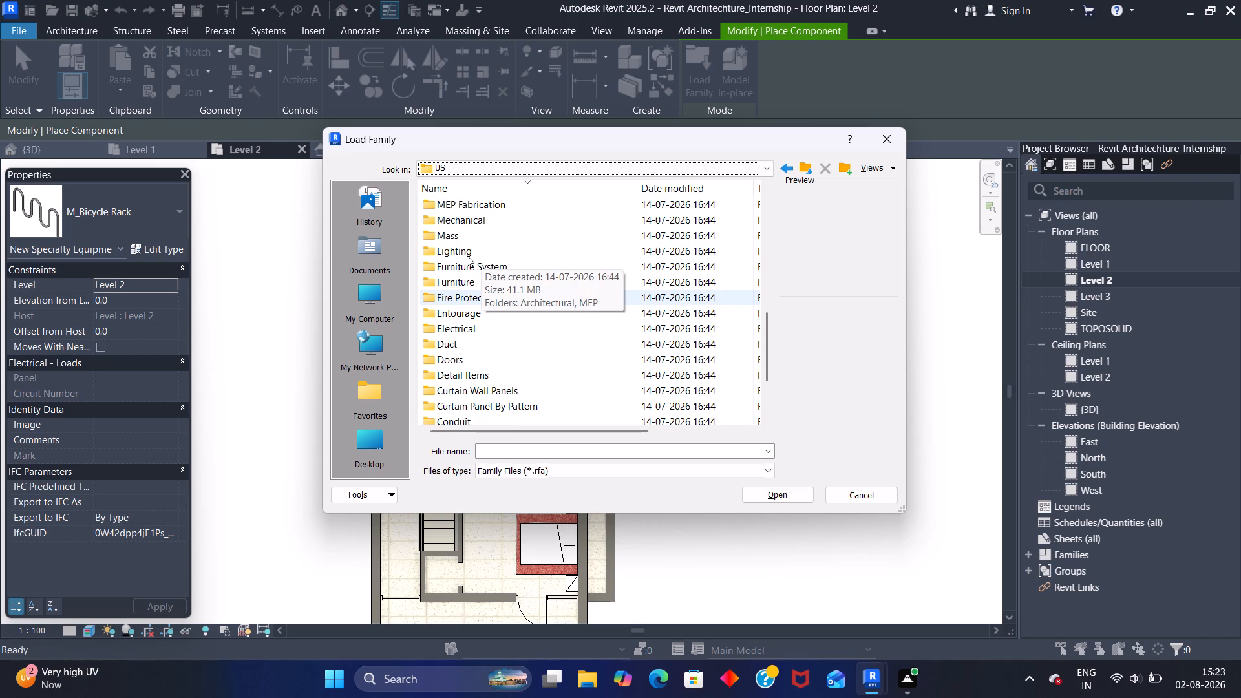
left_click(467, 255)
double_click(471, 255)
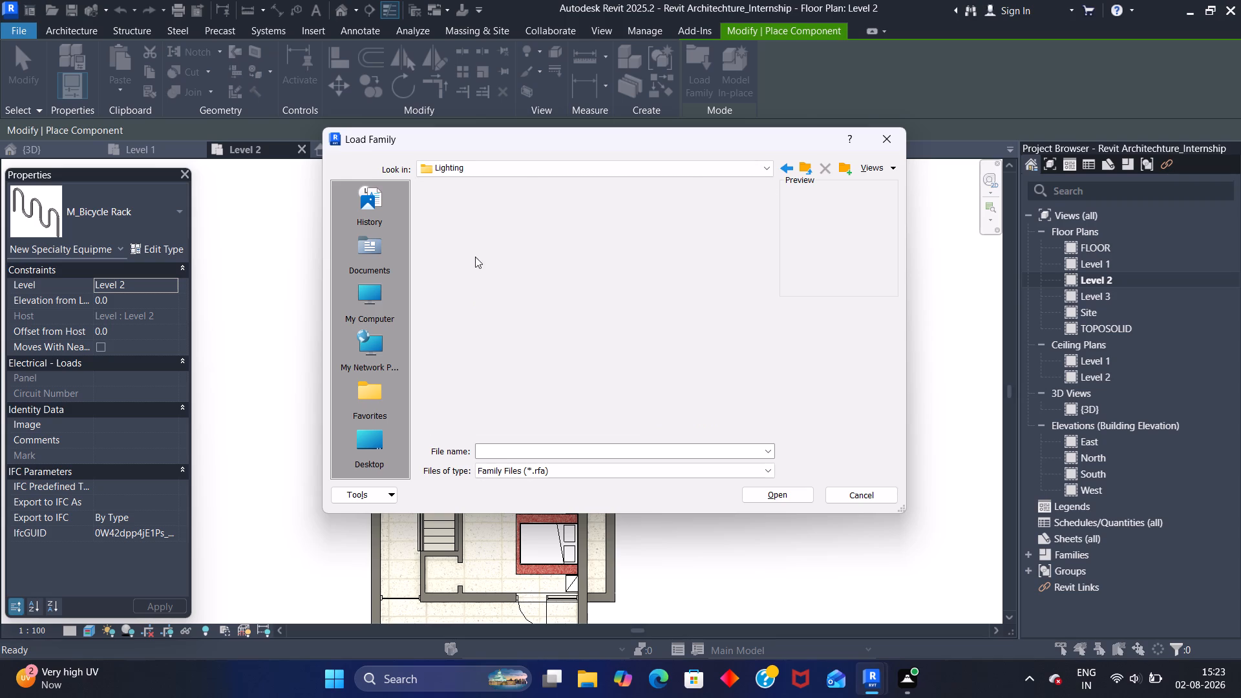
double_click(483, 218)
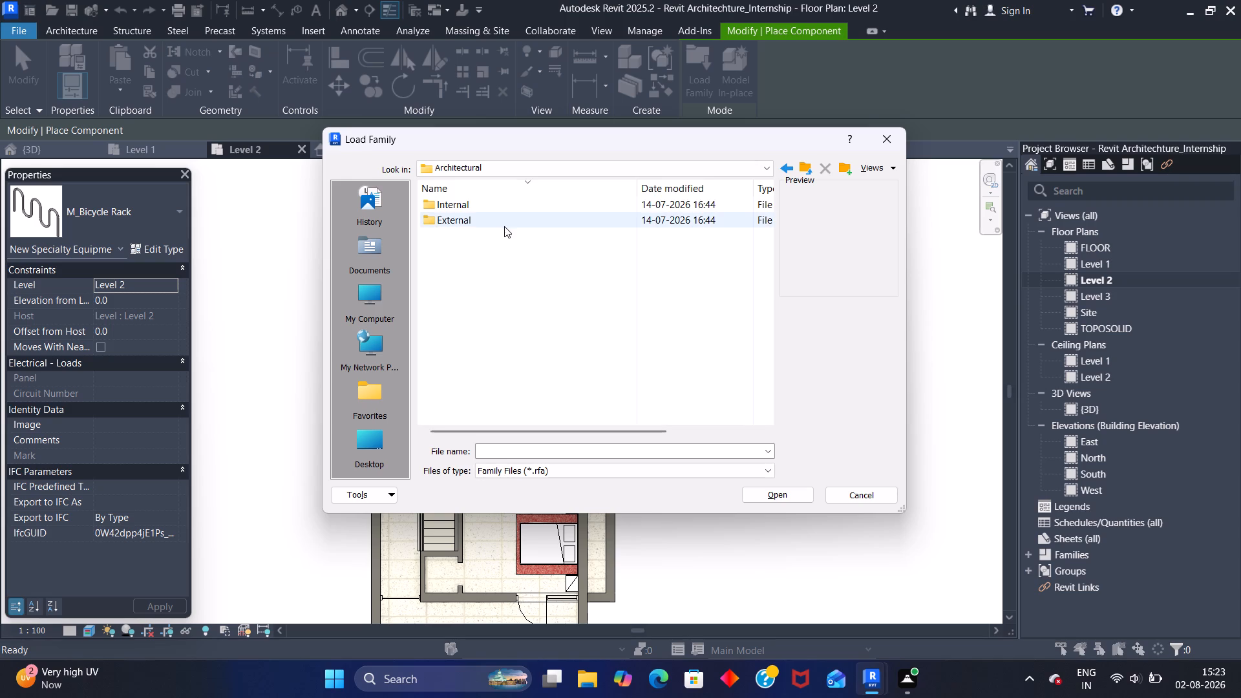
triple_click(509, 205)
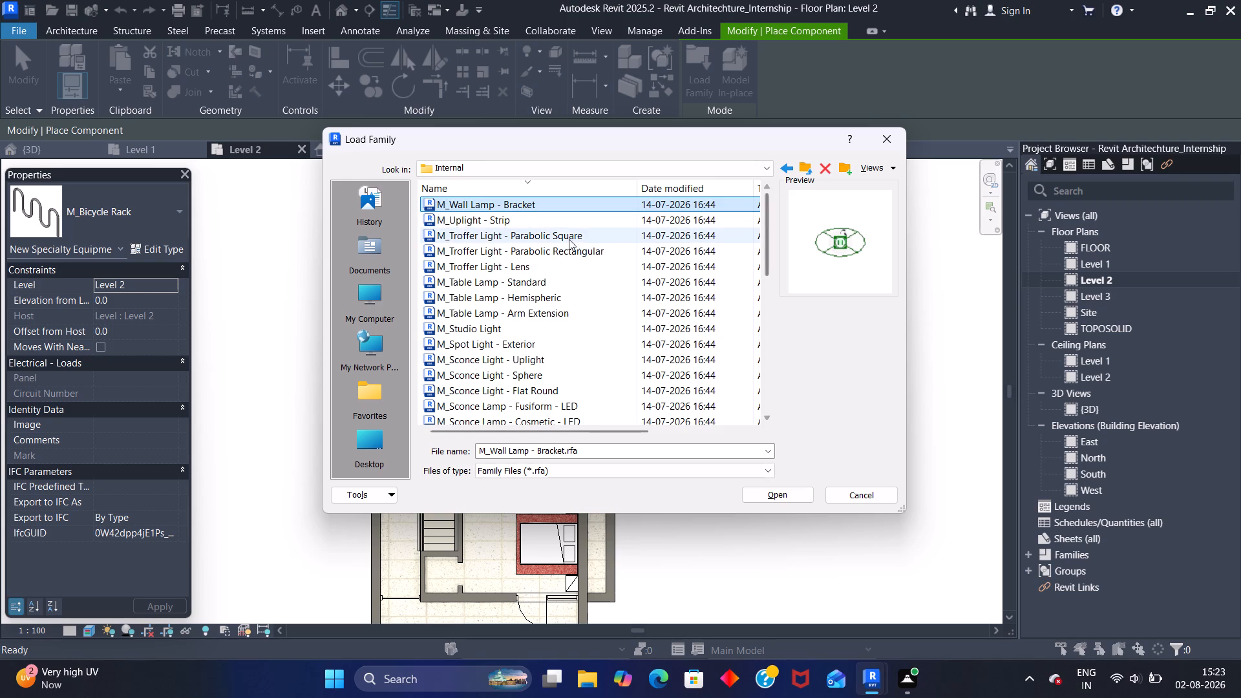
Preview the strip uplight, the troffer lights, and the Standard and Hemispheric table lamp families.
left_click(549, 217)
left_click(551, 228)
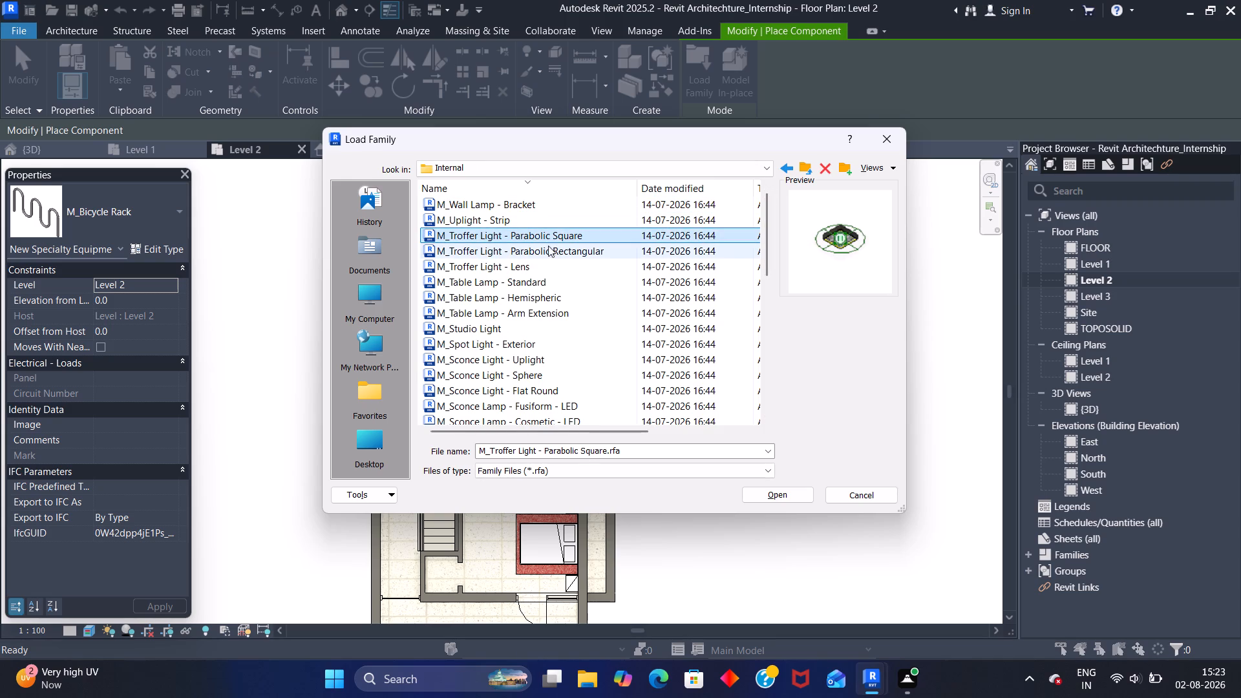
left_click(549, 249)
left_click(542, 262)
left_click(546, 280)
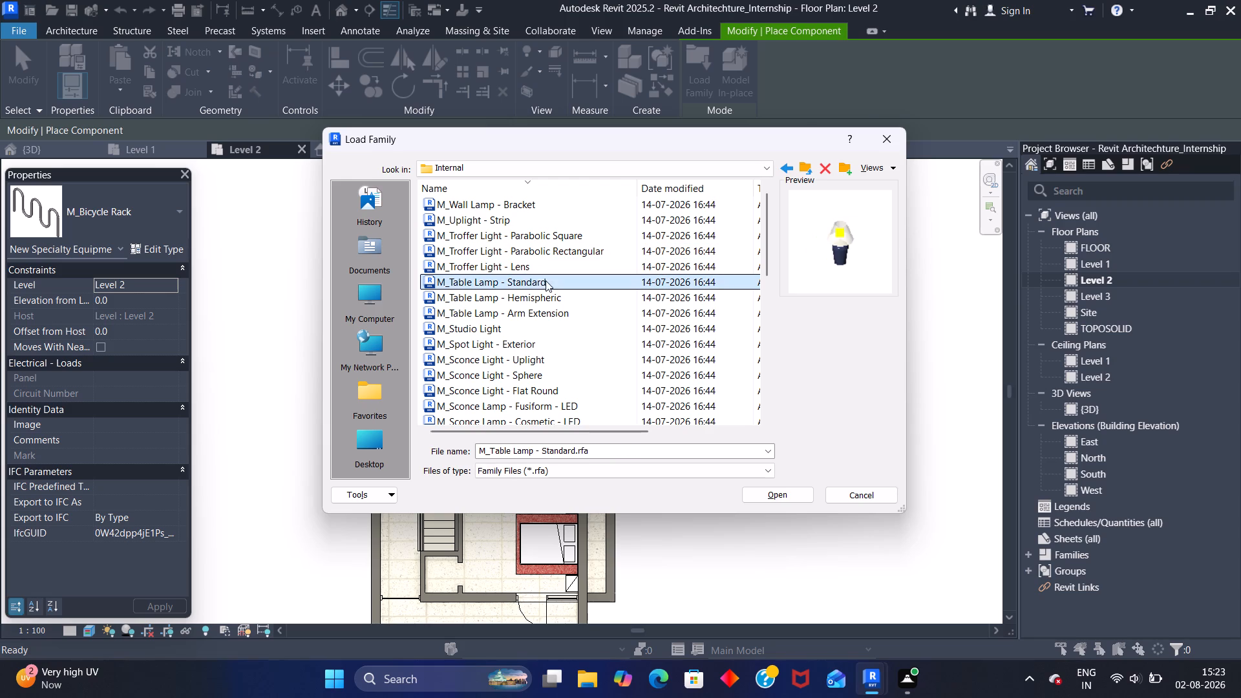
left_click(549, 301)
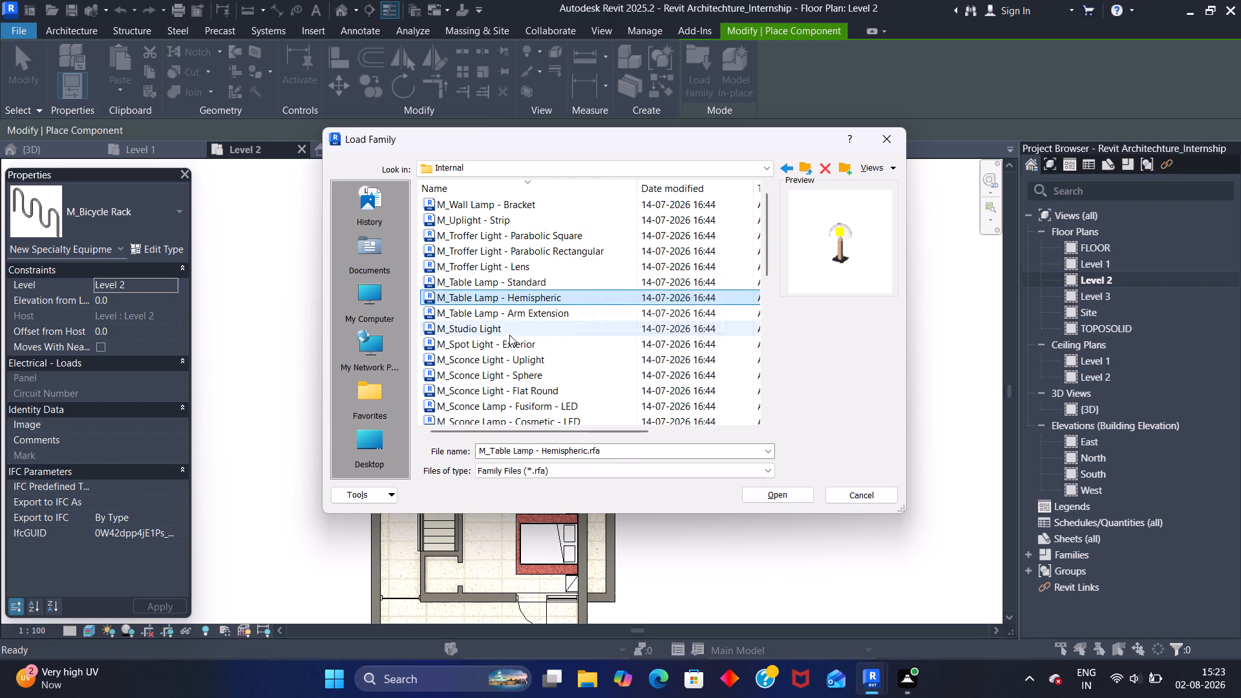
Preview the flat round ceiling light, wall washer downlight, emergency wall light, floor lamp and pendant families.
scroll(522, 376, "down", 1)
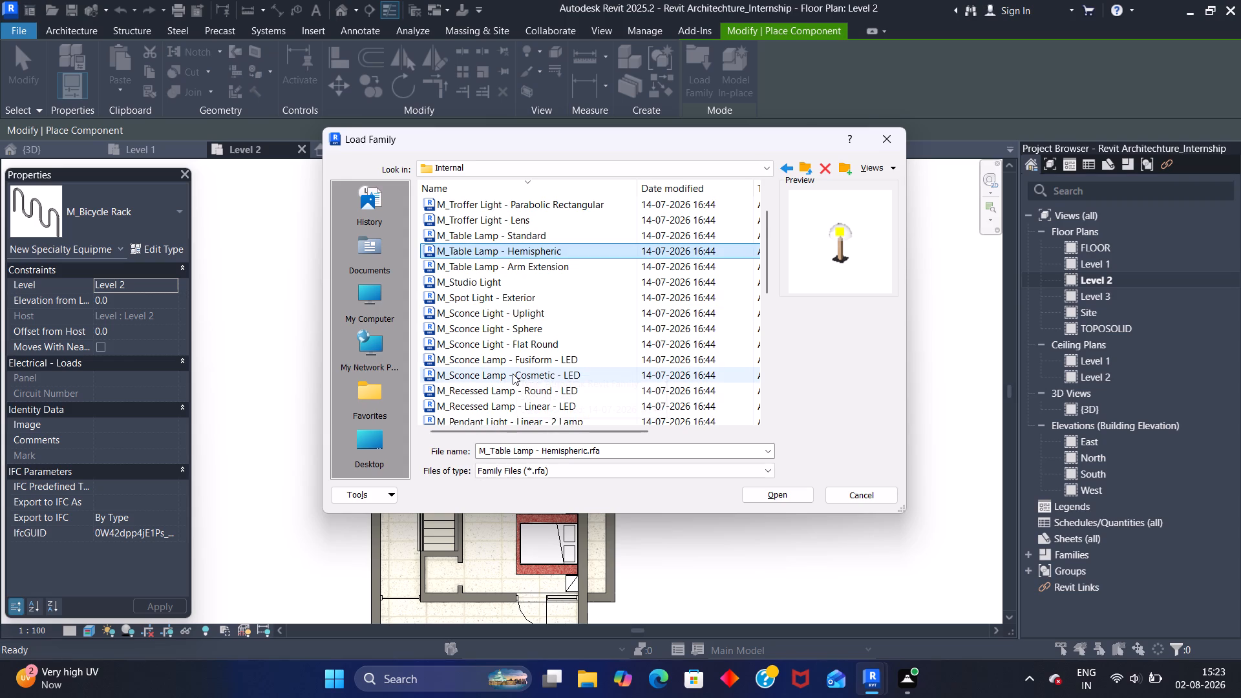
scroll(507, 388, "down", 5)
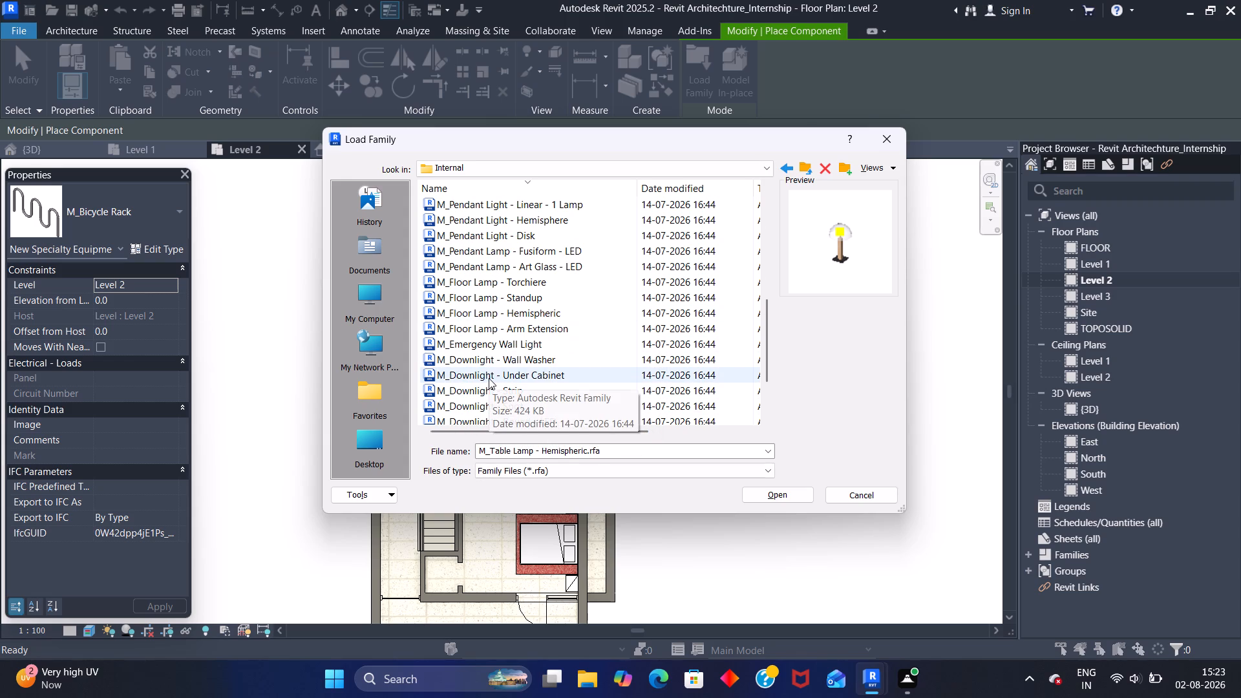
scroll(496, 371, "down", 2)
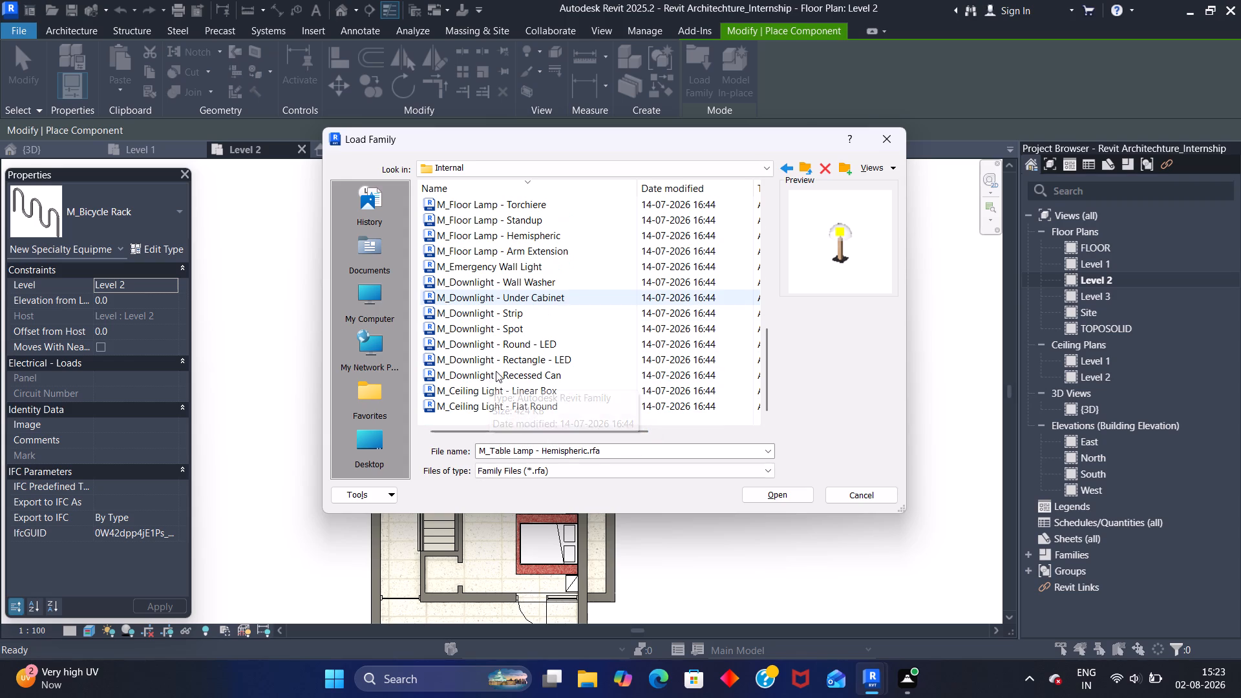
scroll(496, 371, "down", 2)
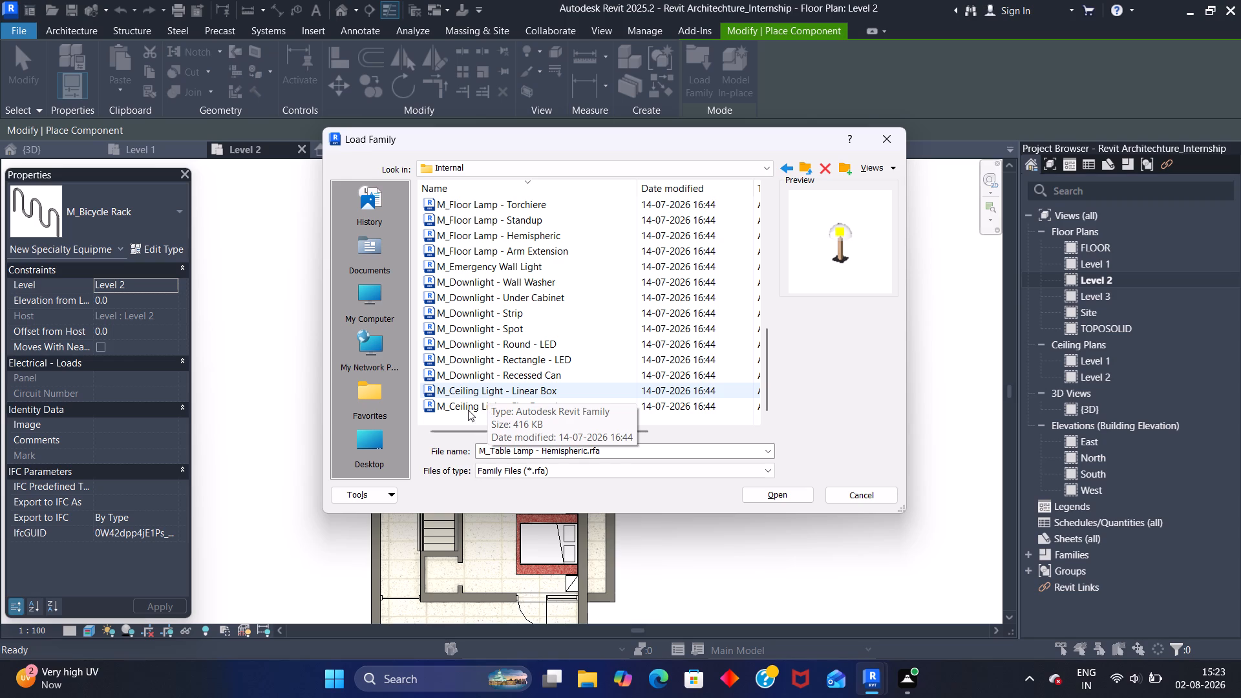
left_click(468, 410)
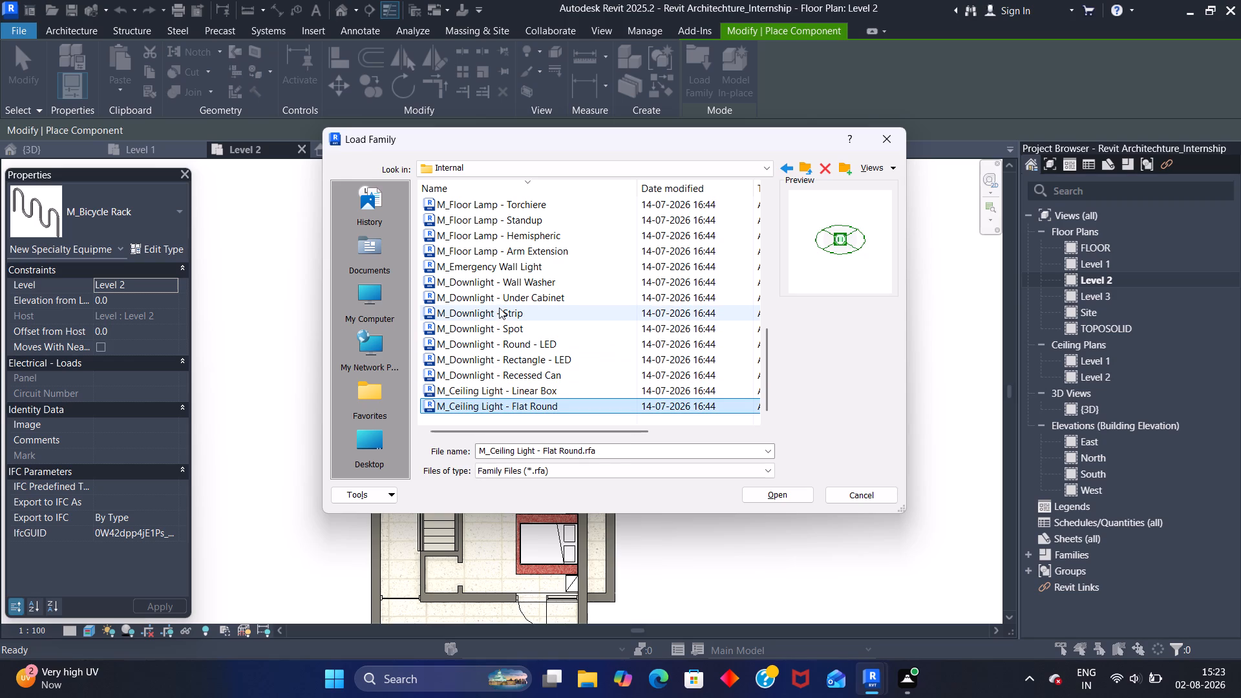
scroll(499, 309, "up", 1)
left_click(500, 331)
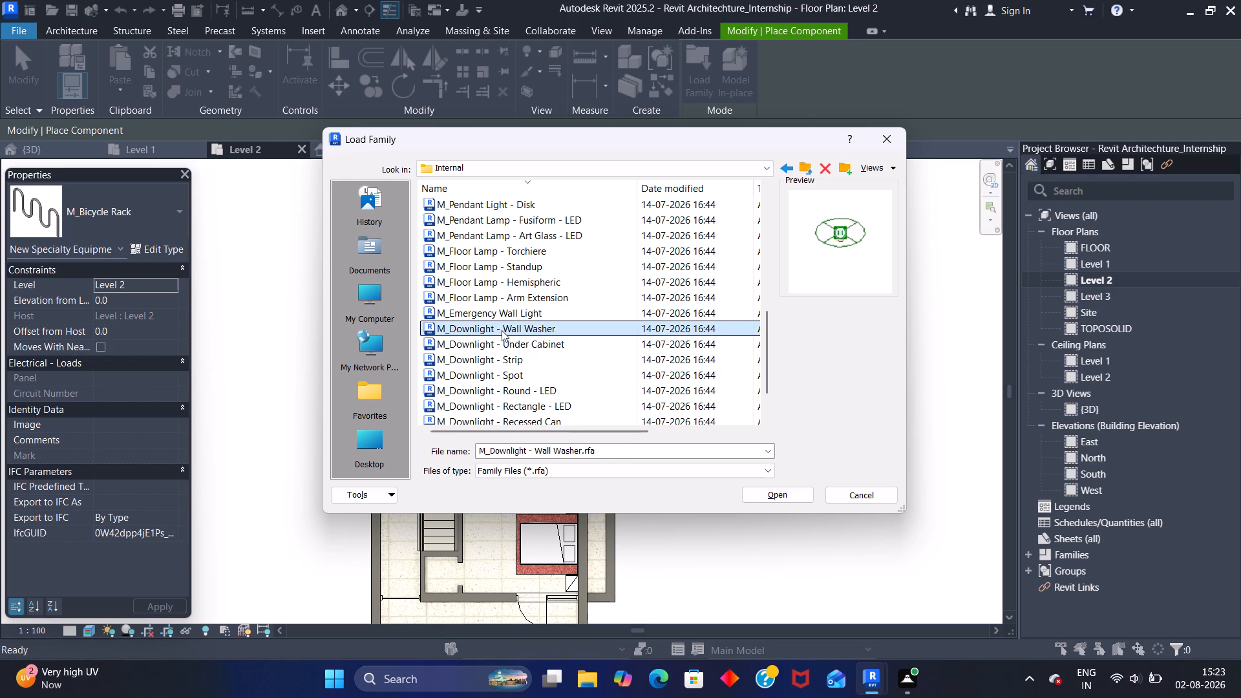
left_click(500, 310)
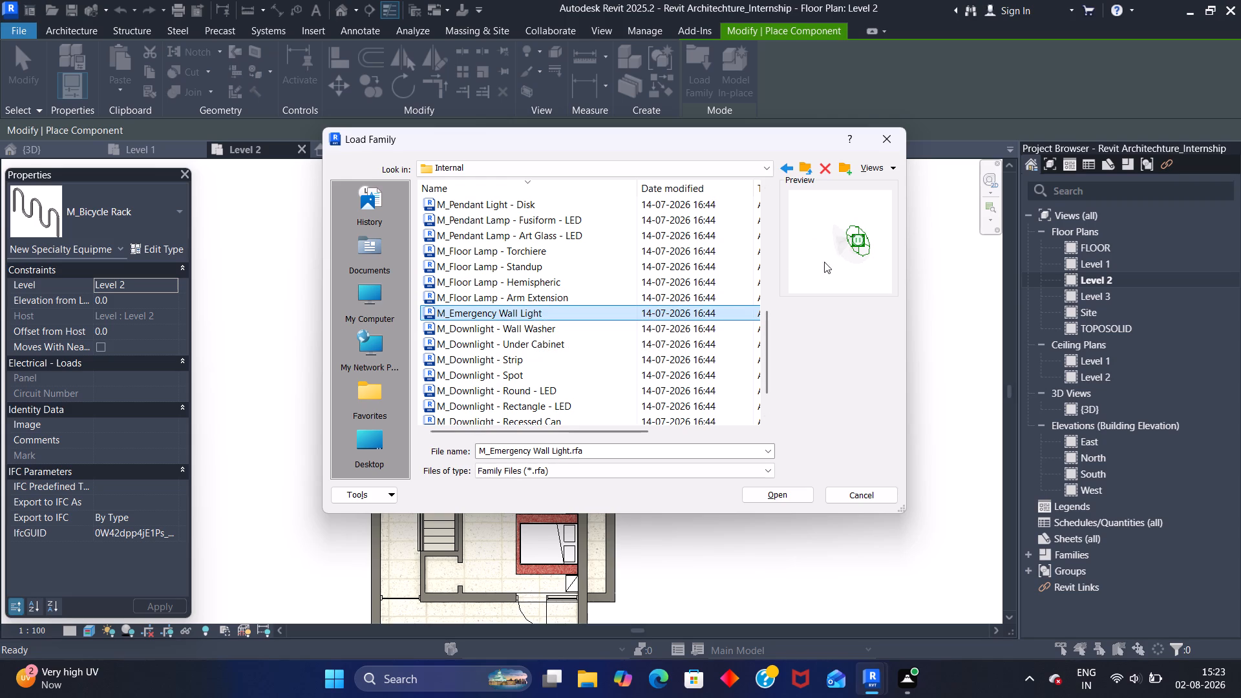
left_click(535, 295)
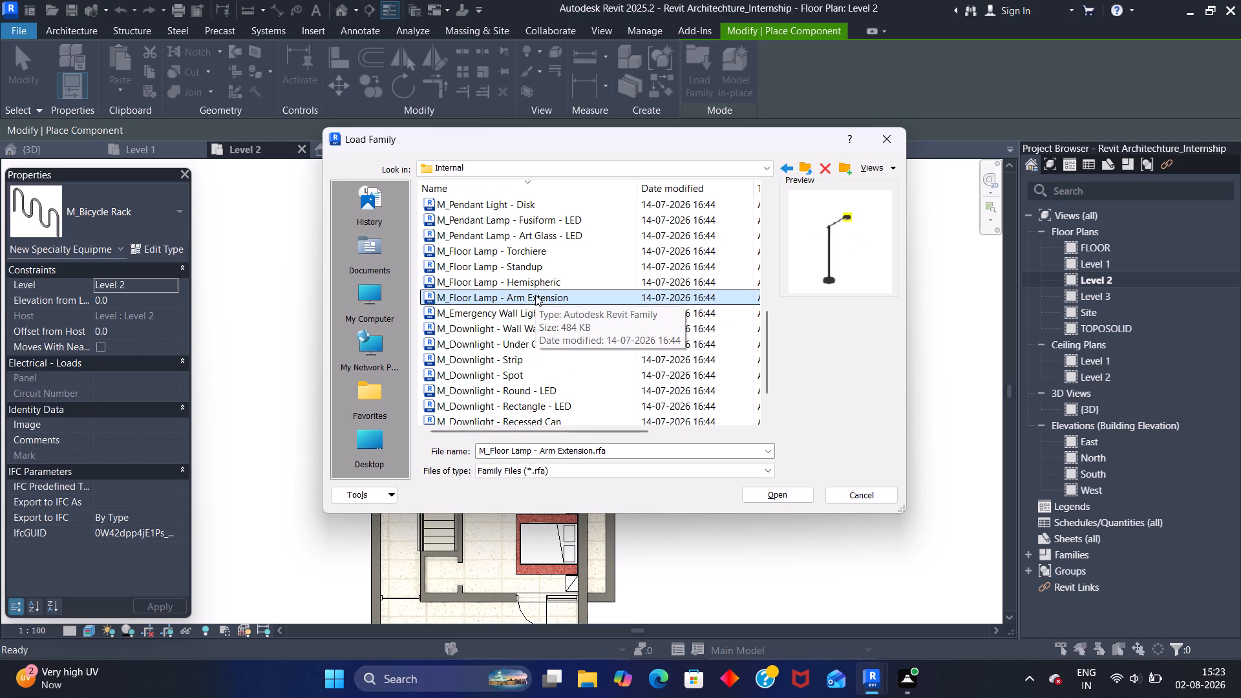
left_click(527, 279)
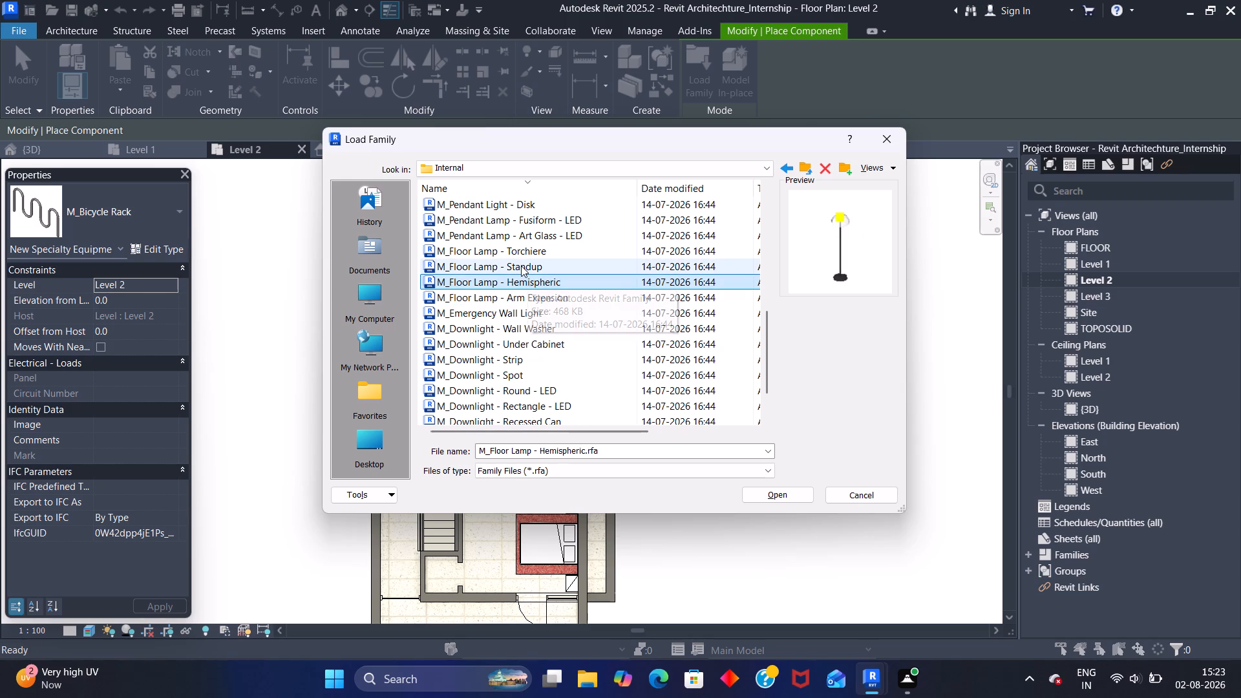
left_click(521, 265)
left_click(520, 250)
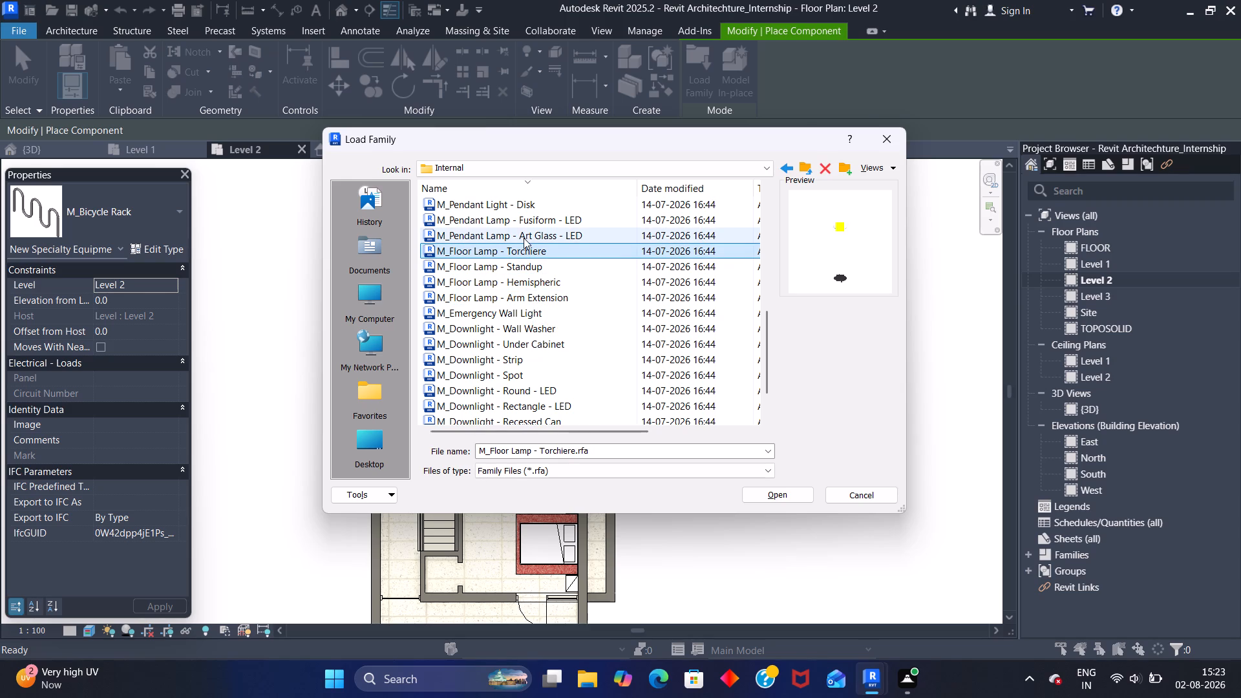
left_click(524, 238)
left_click(525, 222)
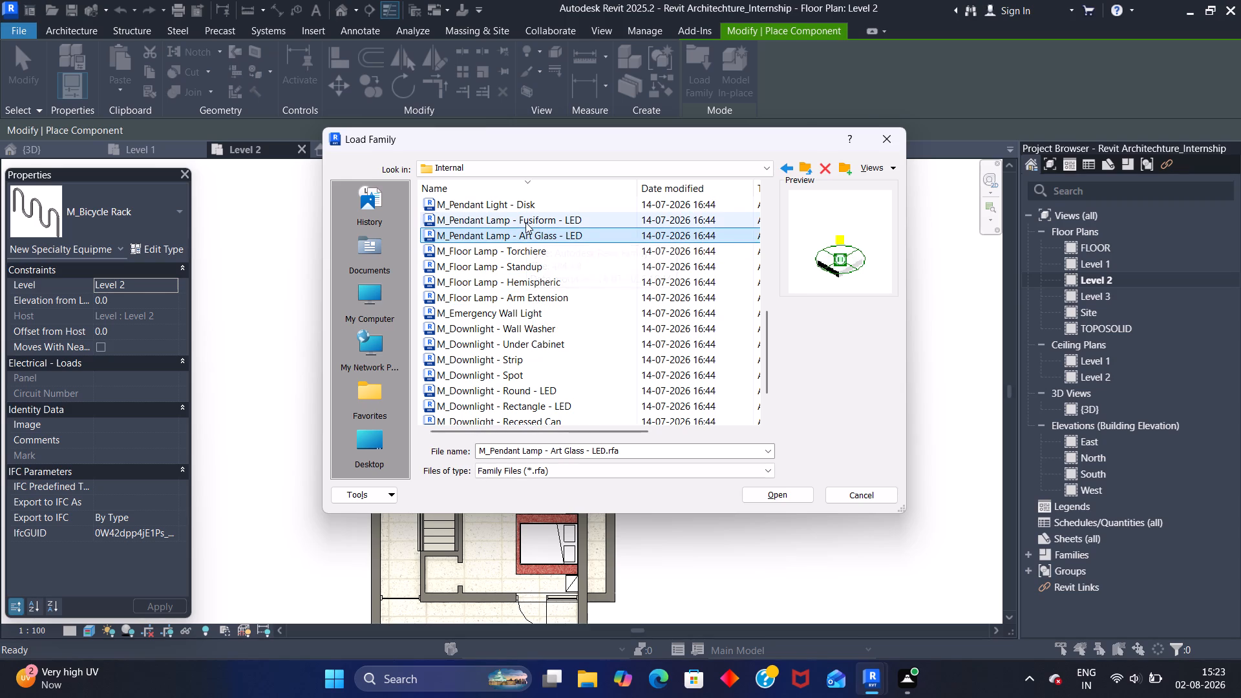
left_click(528, 208)
Preview the pendant disk, exterior spot, uplight sconce, table lamp, troffer, strip uplight and bracket wall lamp families.
scroll(528, 208, "up", 2)
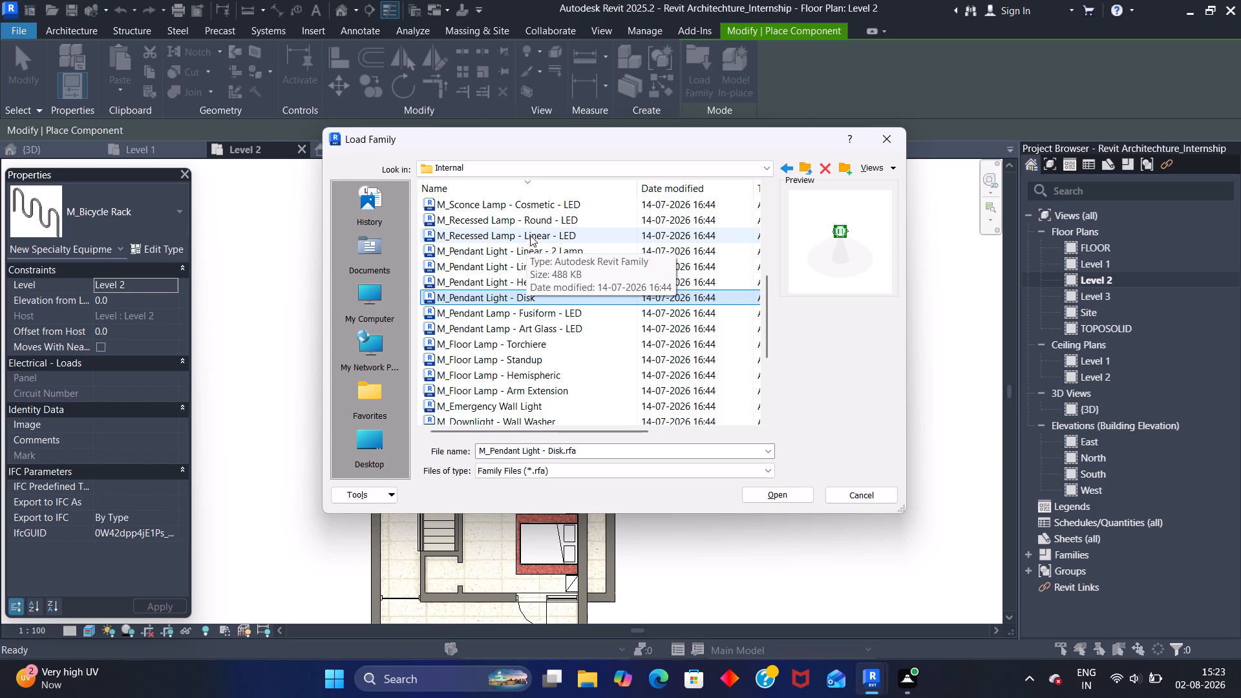
scroll(527, 198, "up", 2)
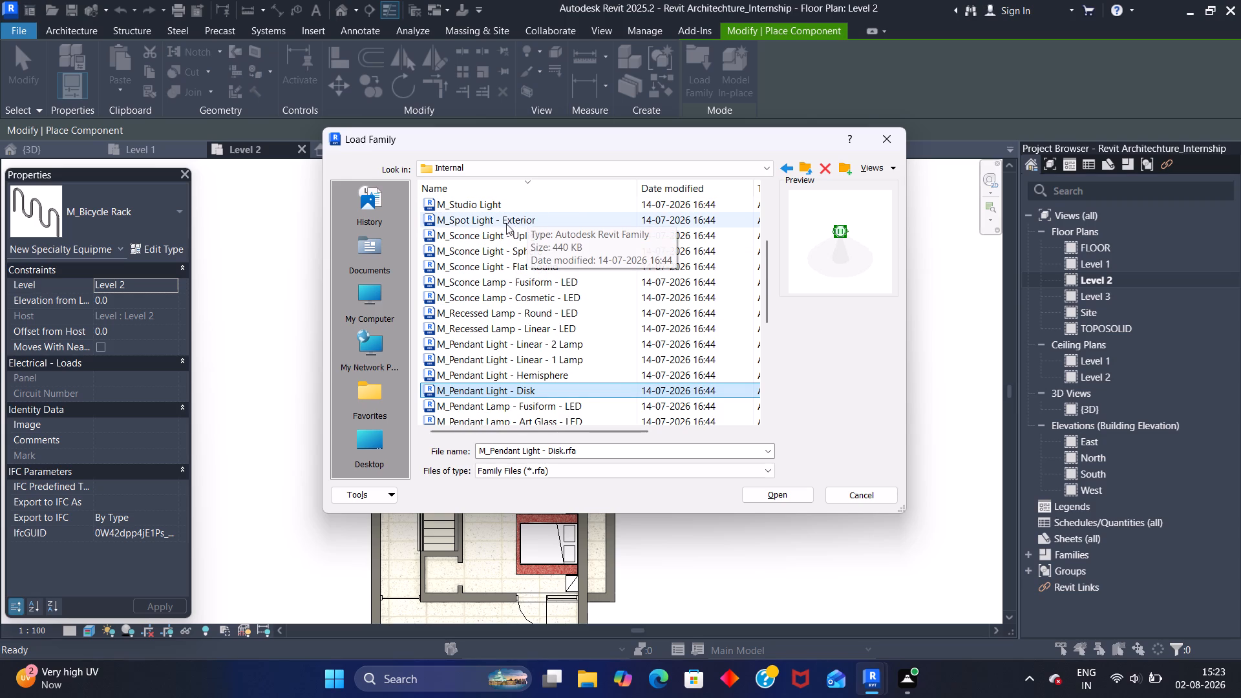
left_click(502, 218)
left_click(488, 232)
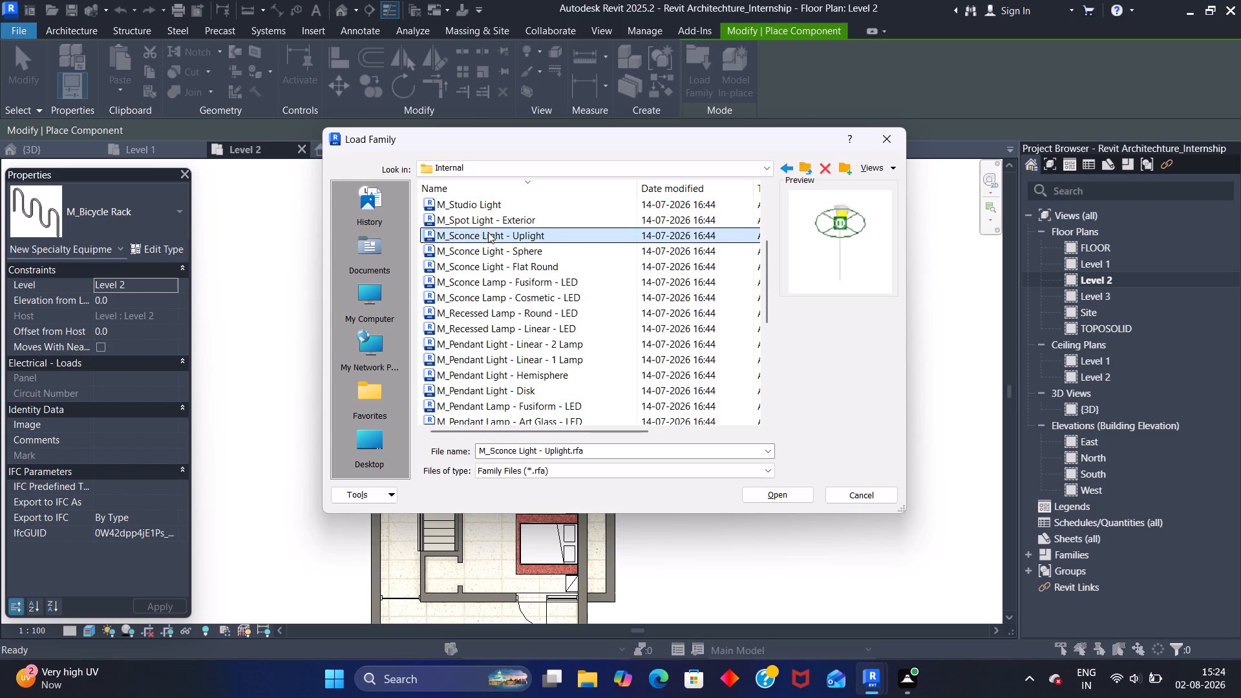
scroll(488, 231, "up", 2)
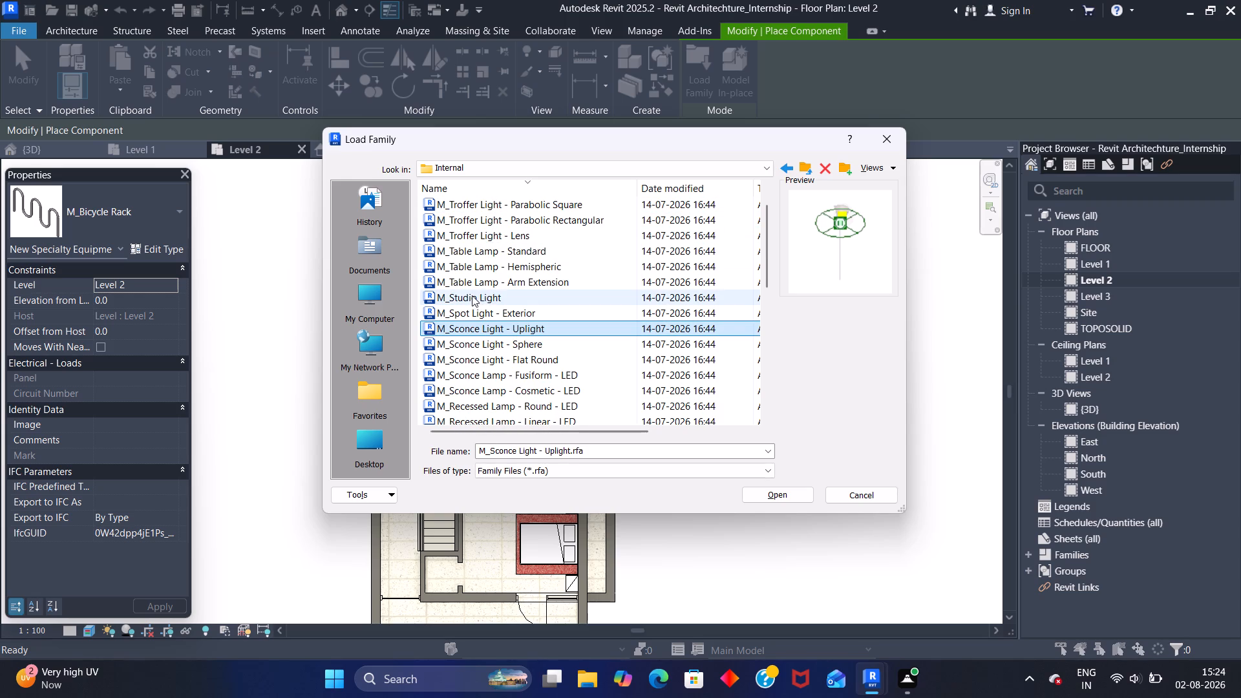
left_click(474, 284)
left_click(472, 266)
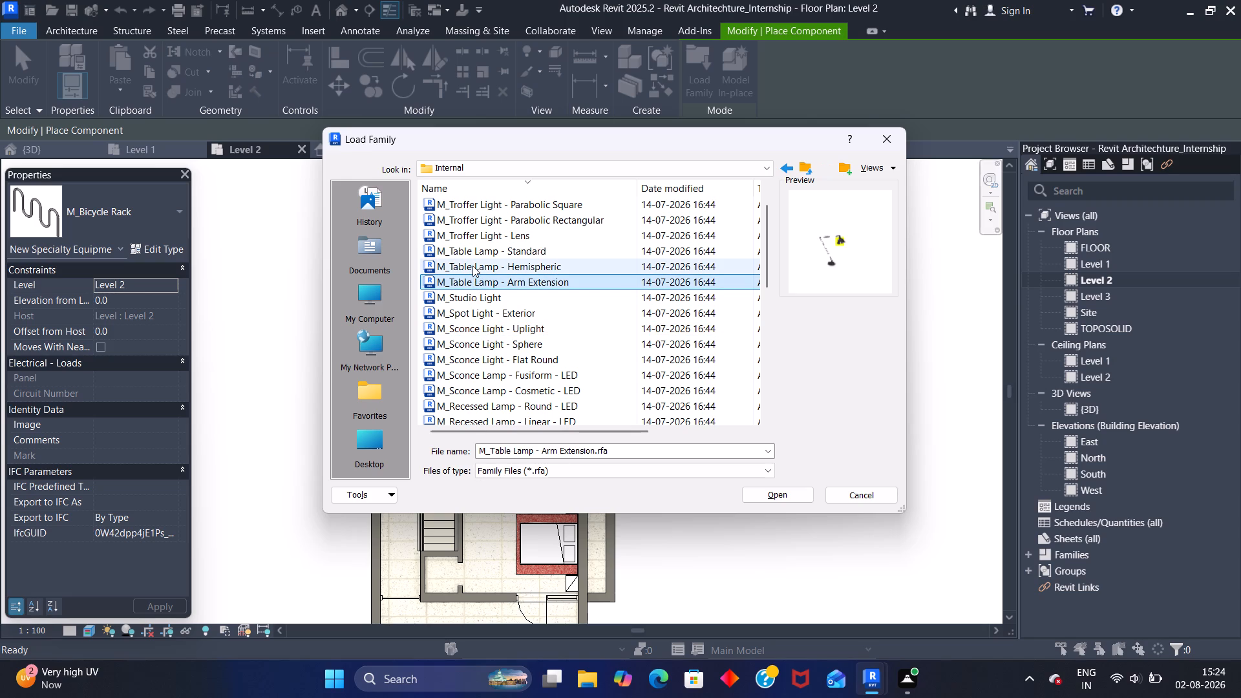
left_click(477, 251)
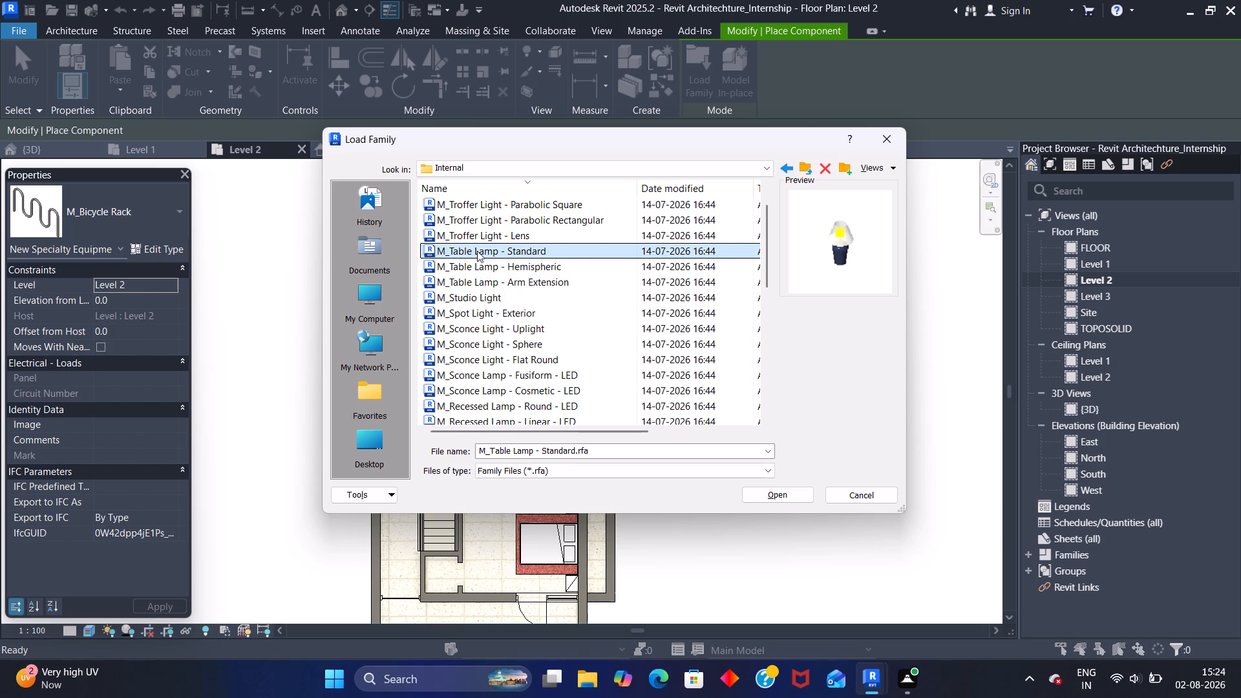
left_click(511, 237)
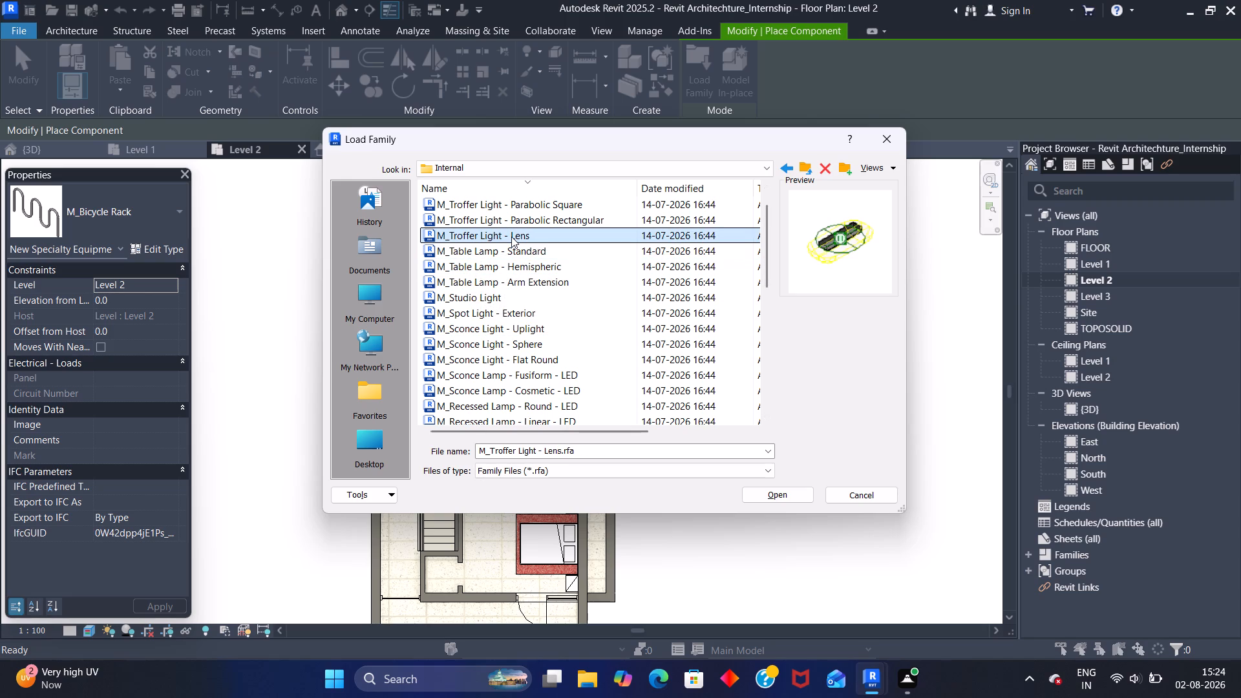
left_click(509, 224)
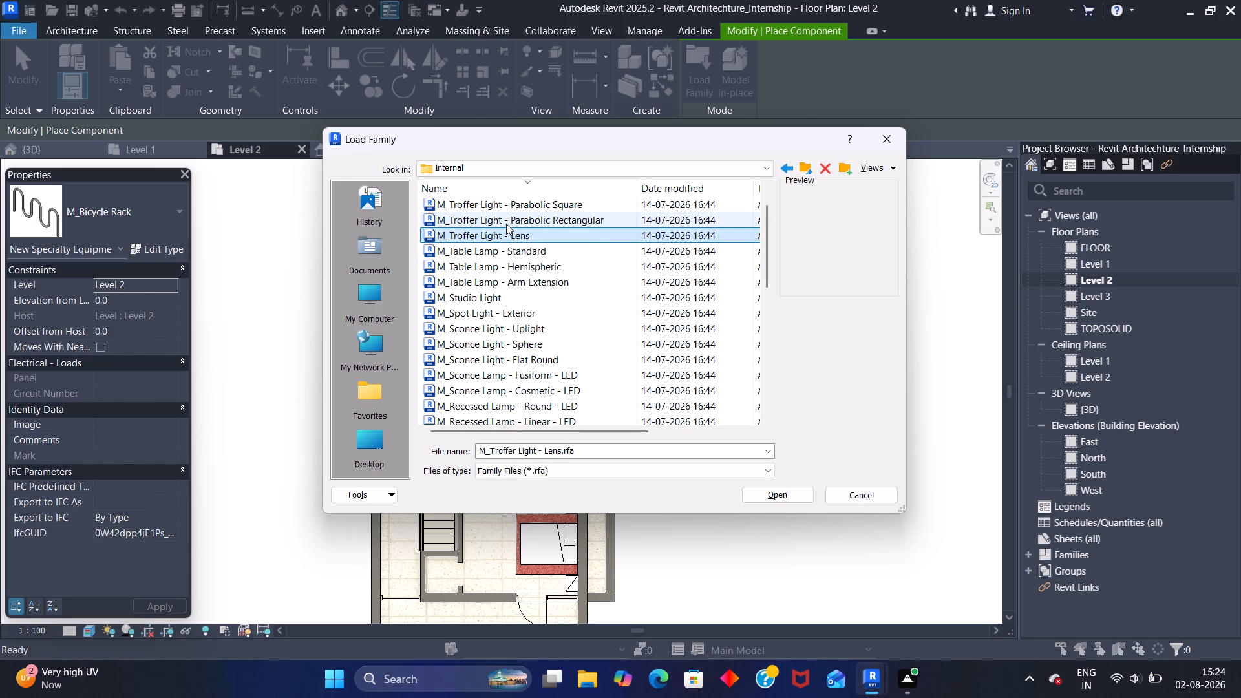
left_click(507, 207)
scroll(511, 207, "up", 2)
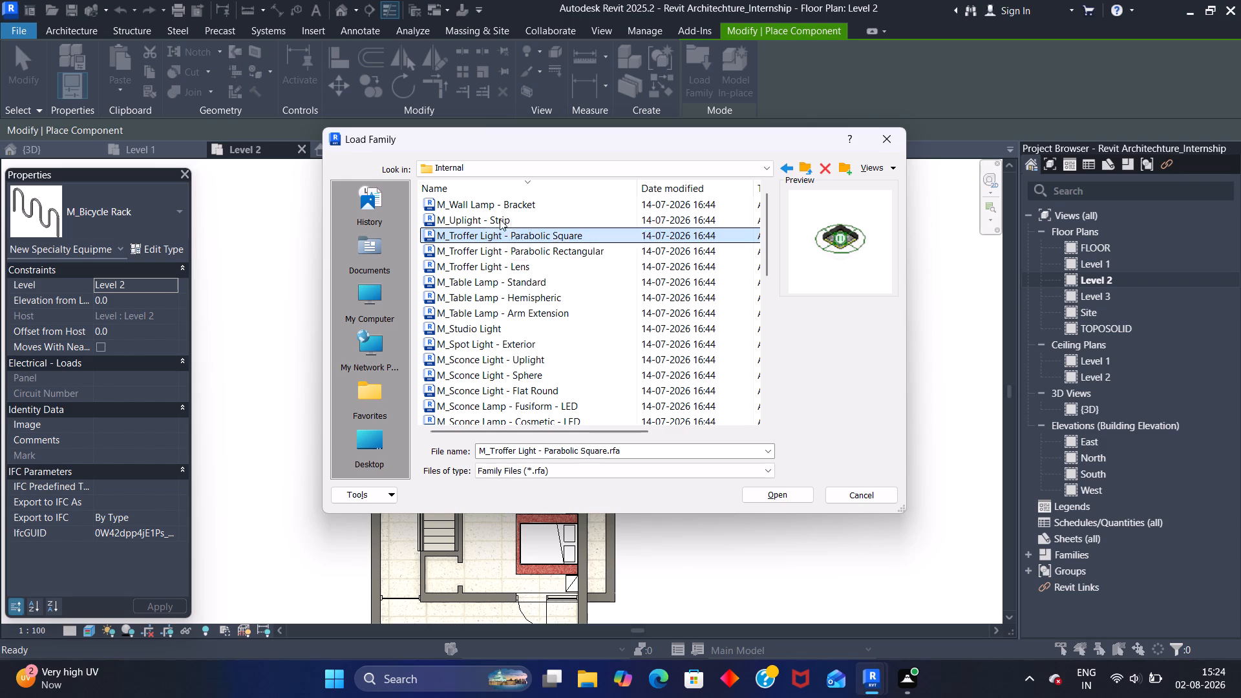
left_click(500, 215)
left_click(511, 201)
scroll(511, 201, "up", 4)
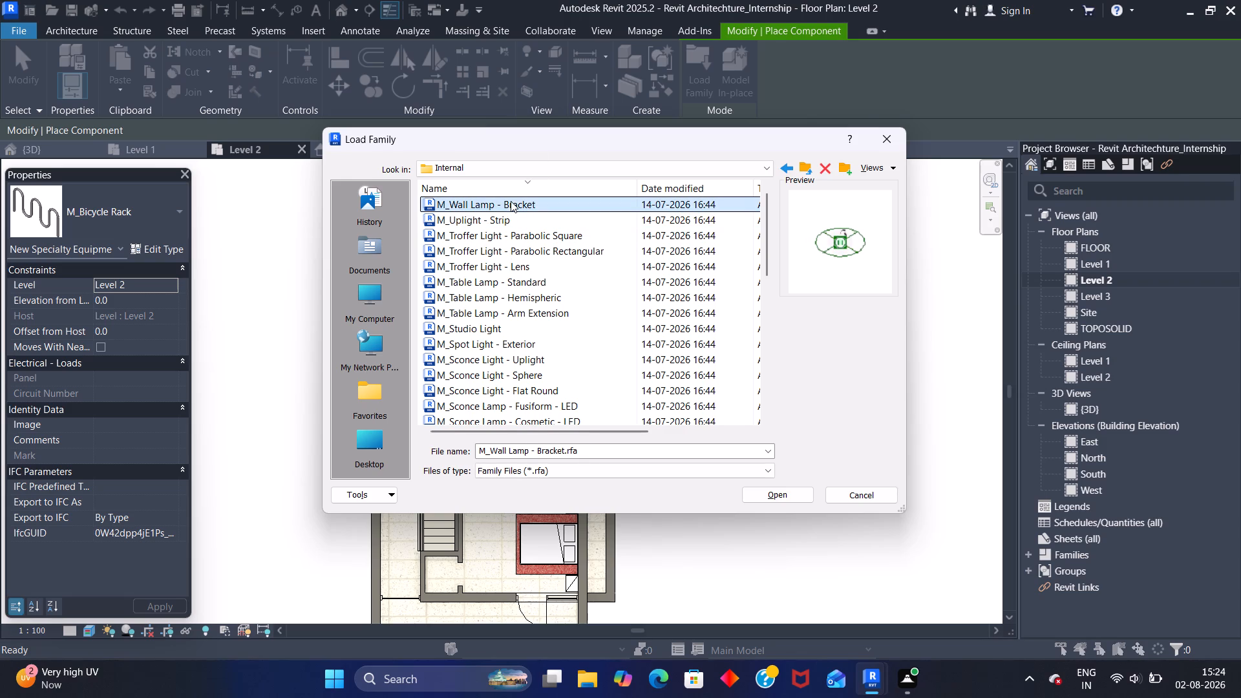
Load the M_Table Lamp - Hemispheric family into the project.
scroll(507, 211, "down", 1)
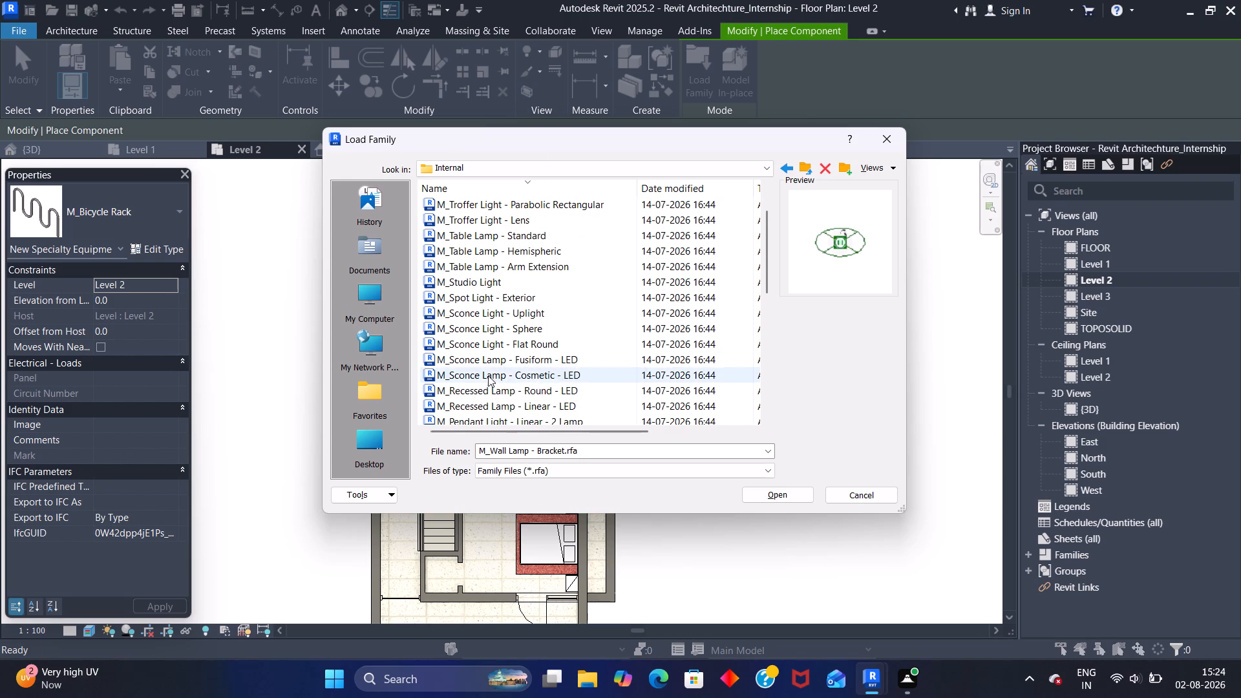
left_click(492, 253)
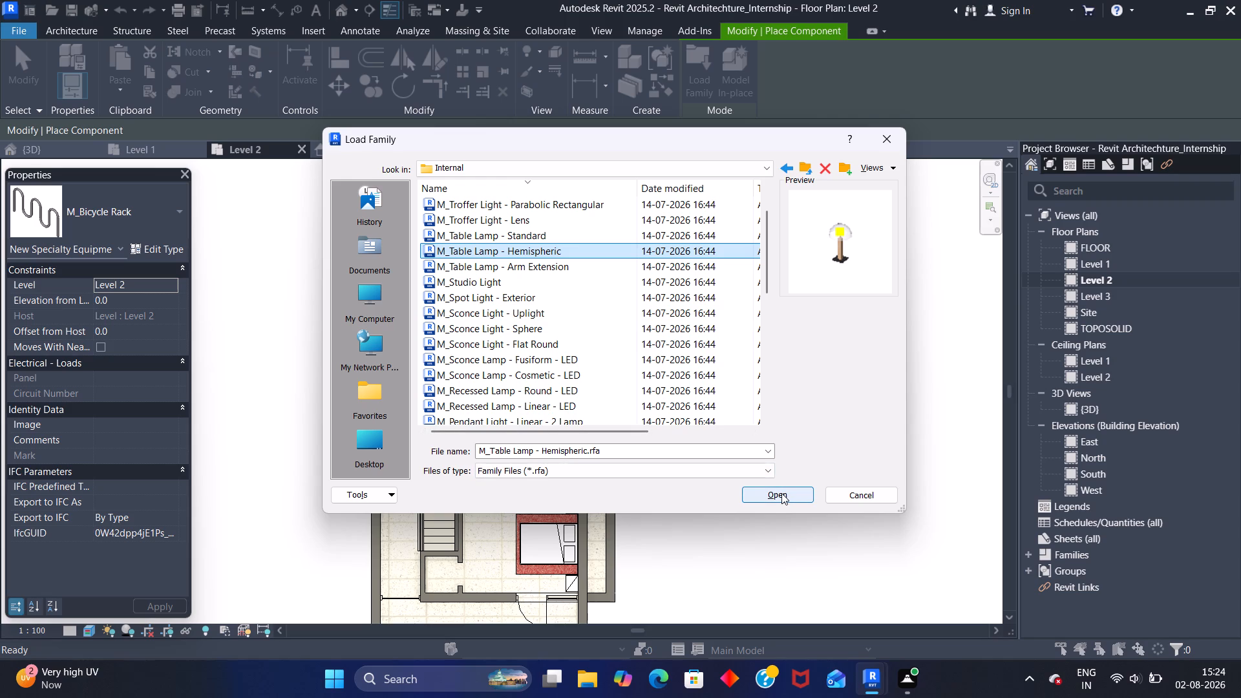
left_click(782, 493)
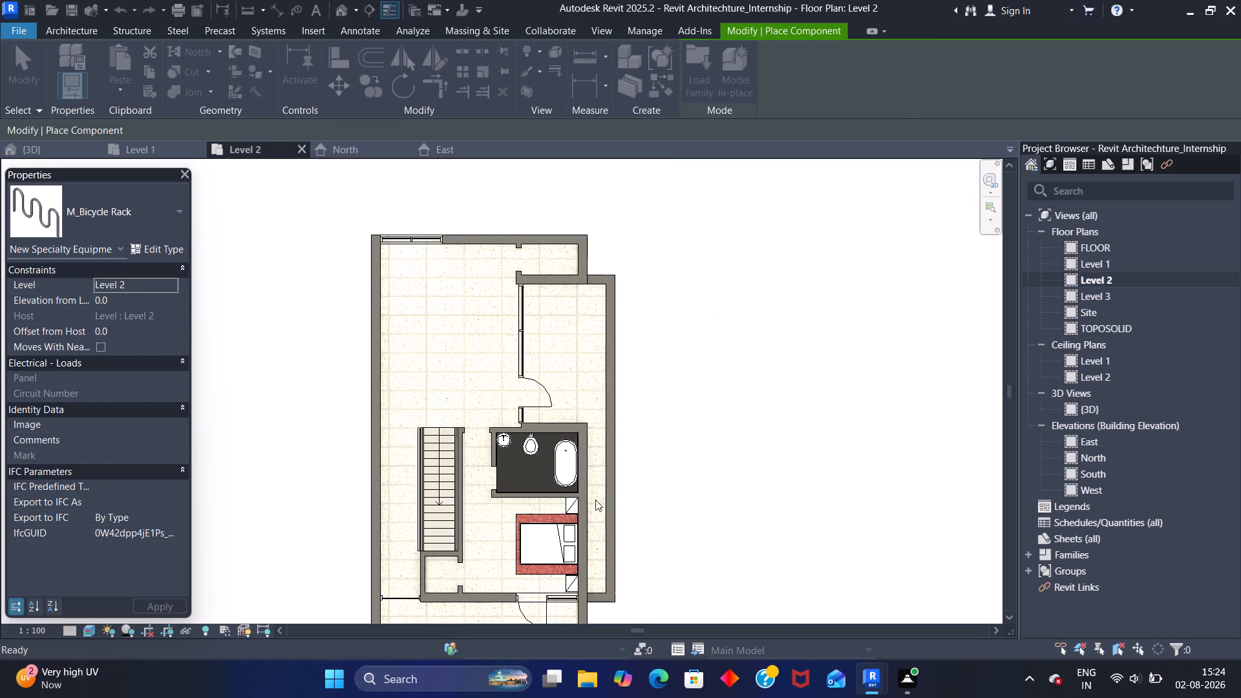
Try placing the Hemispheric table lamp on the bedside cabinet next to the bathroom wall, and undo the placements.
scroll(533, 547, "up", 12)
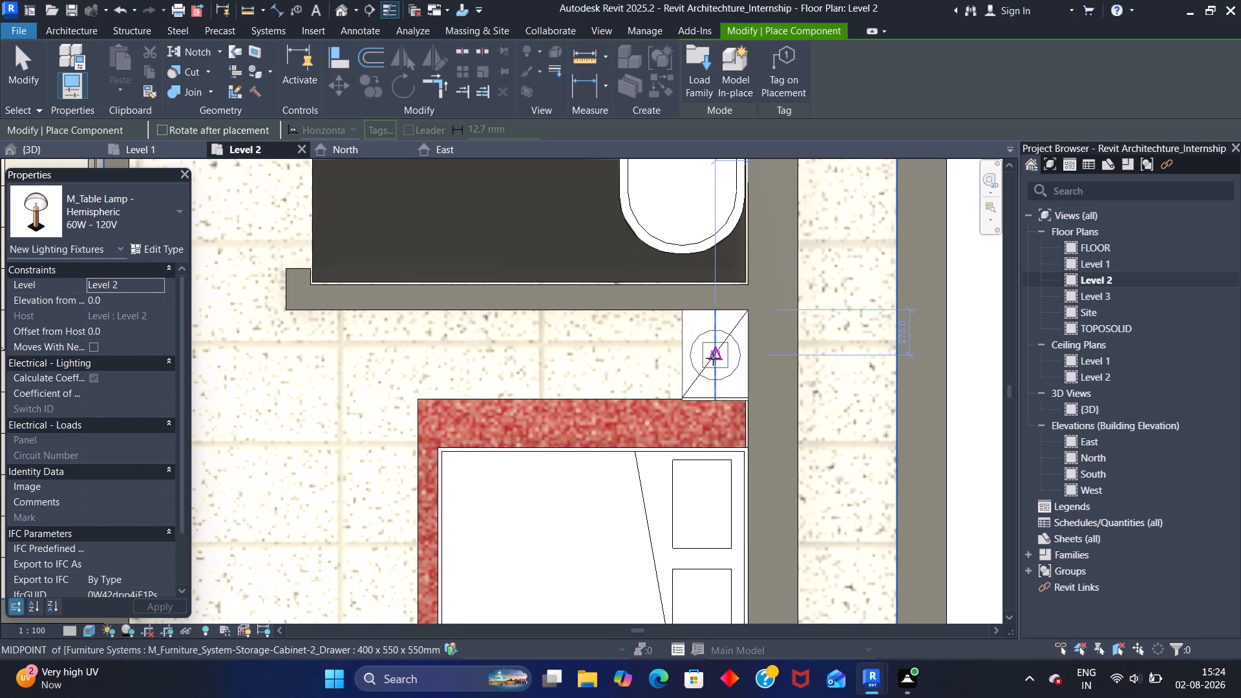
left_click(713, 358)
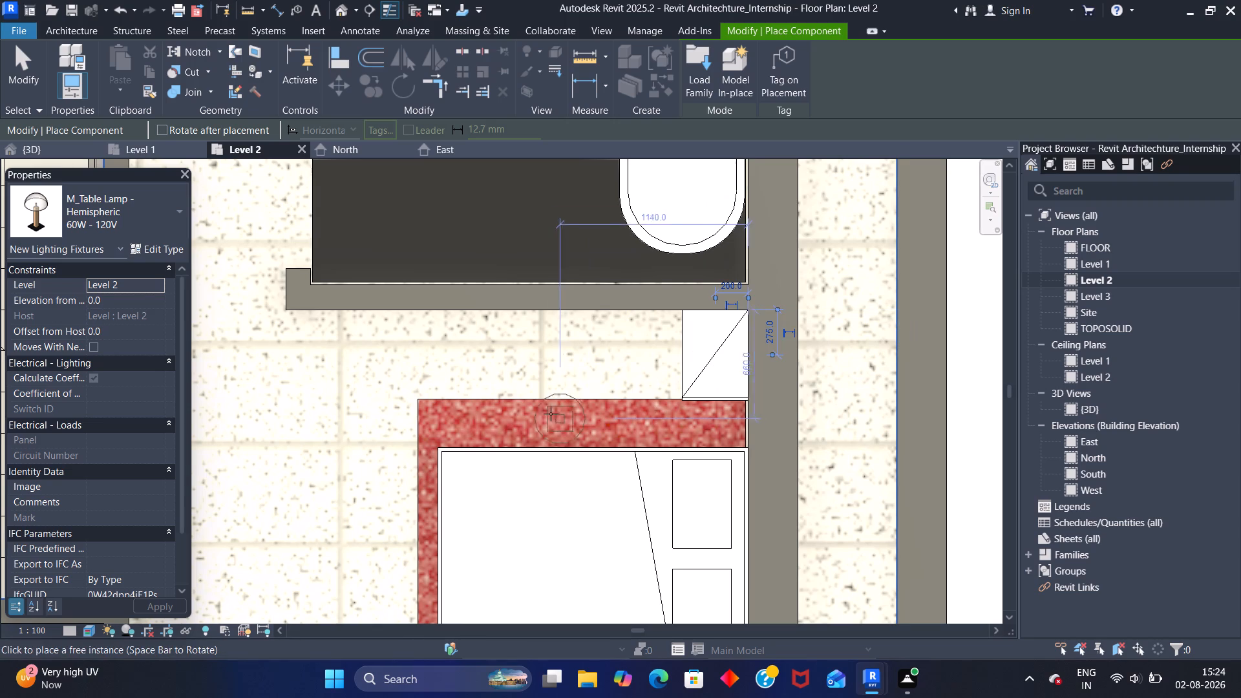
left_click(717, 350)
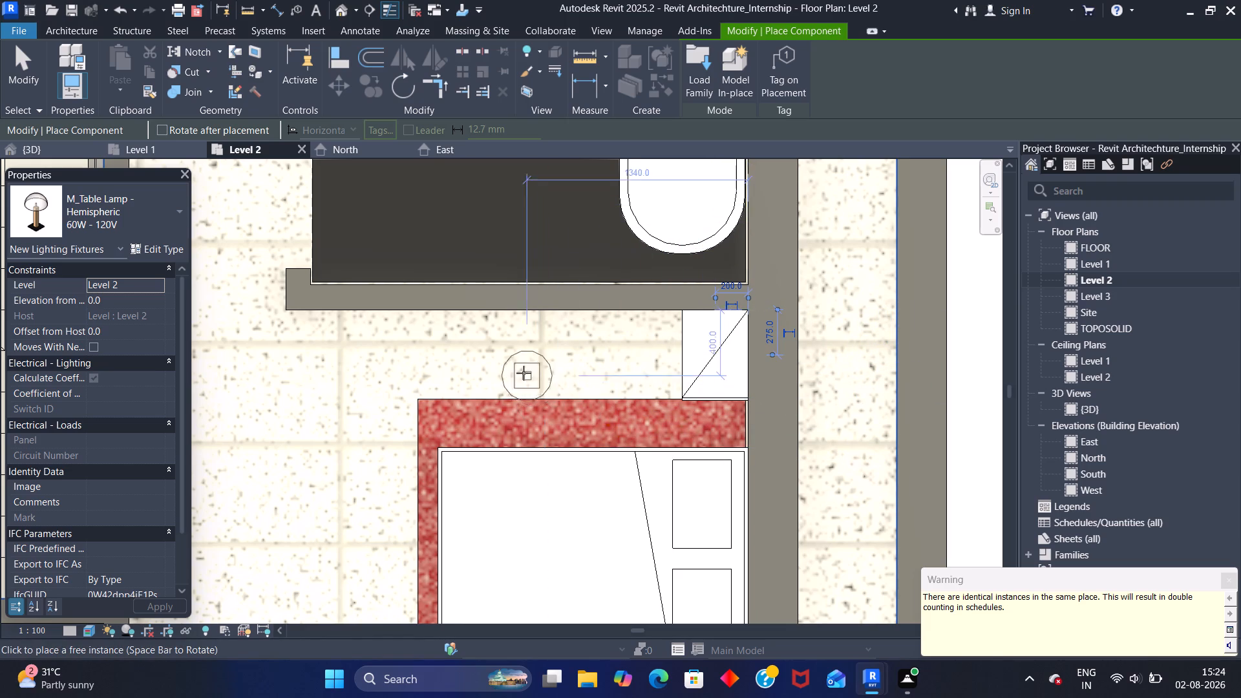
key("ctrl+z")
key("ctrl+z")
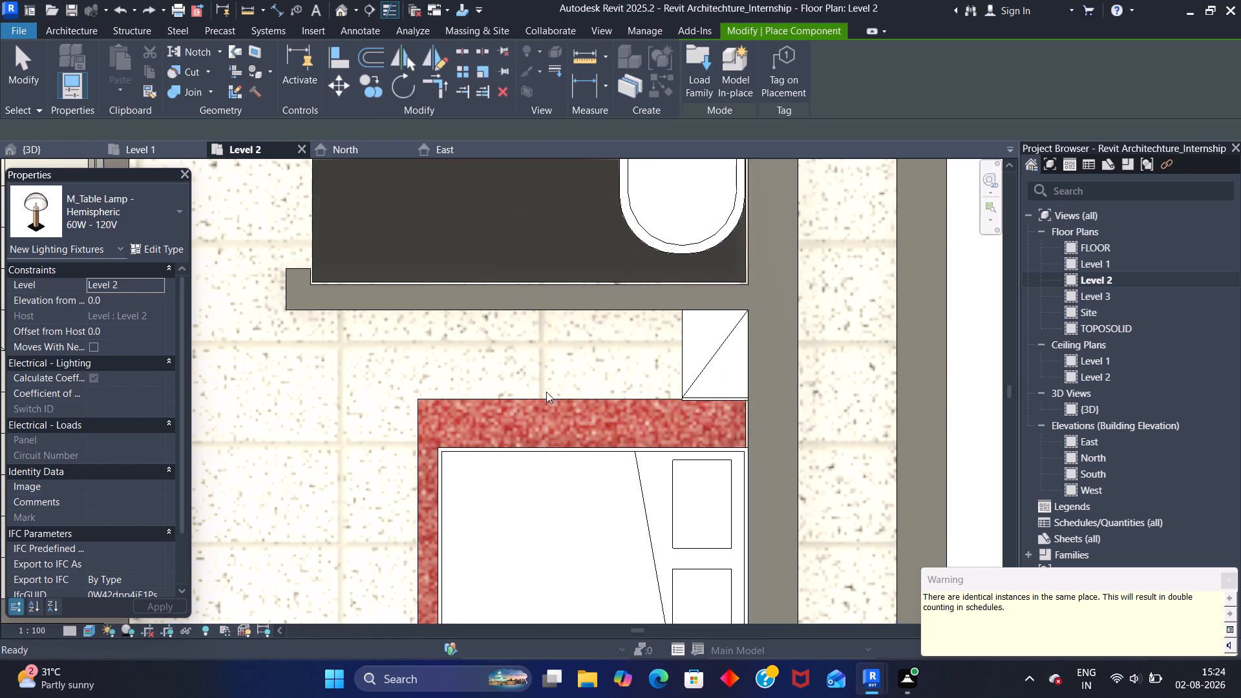
Place a Hemispheric 60W - 120V table lamp at the centre of the bedside cabinet farther from the bathroom.
scroll(598, 377, "down", 2)
middle_click_drag(557, 348, 524, 191)
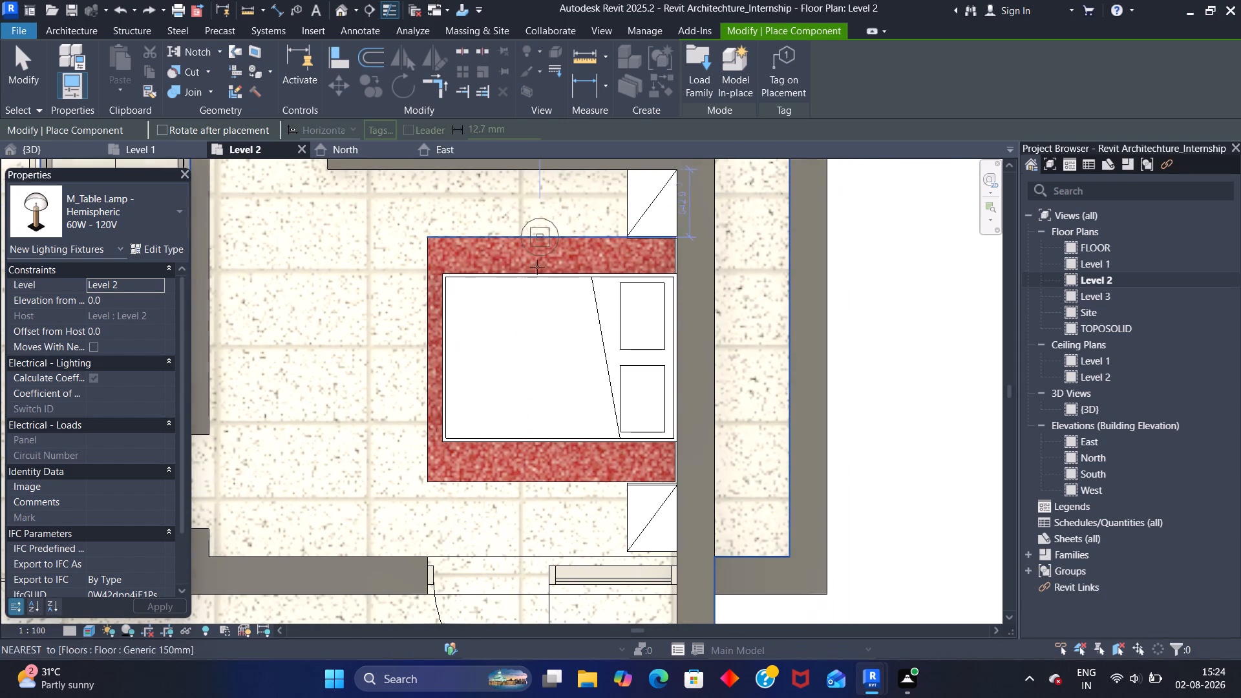
left_click(653, 518)
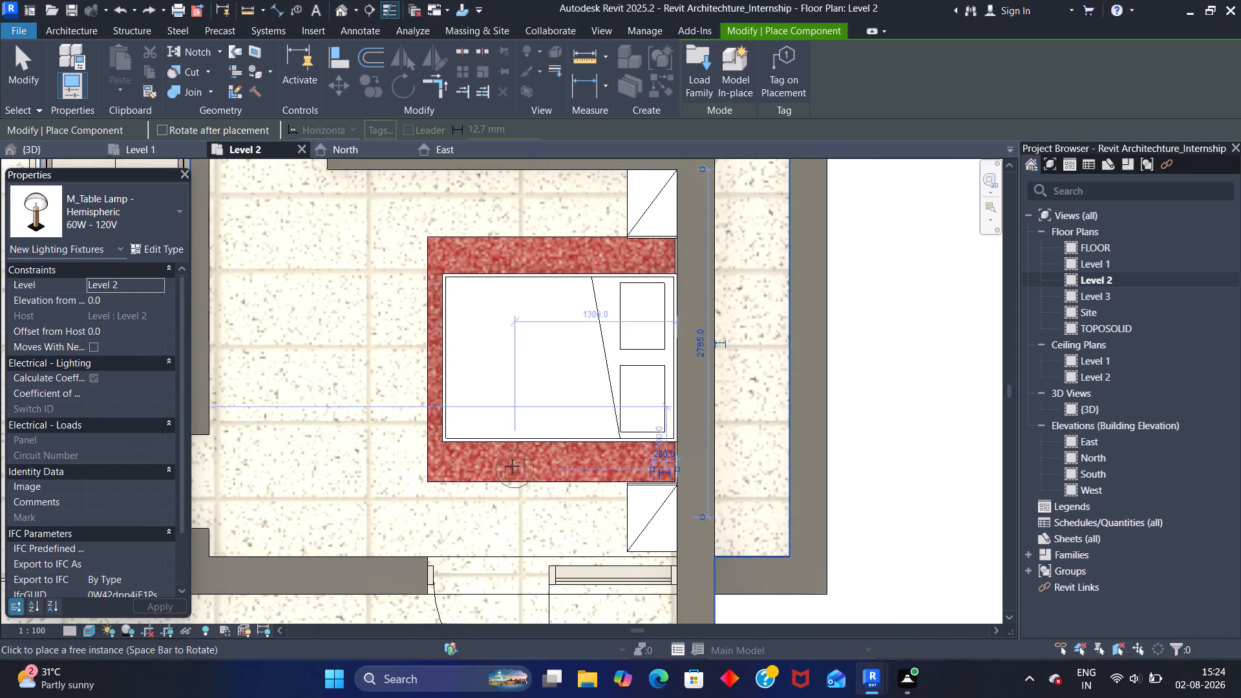
key("Escape")
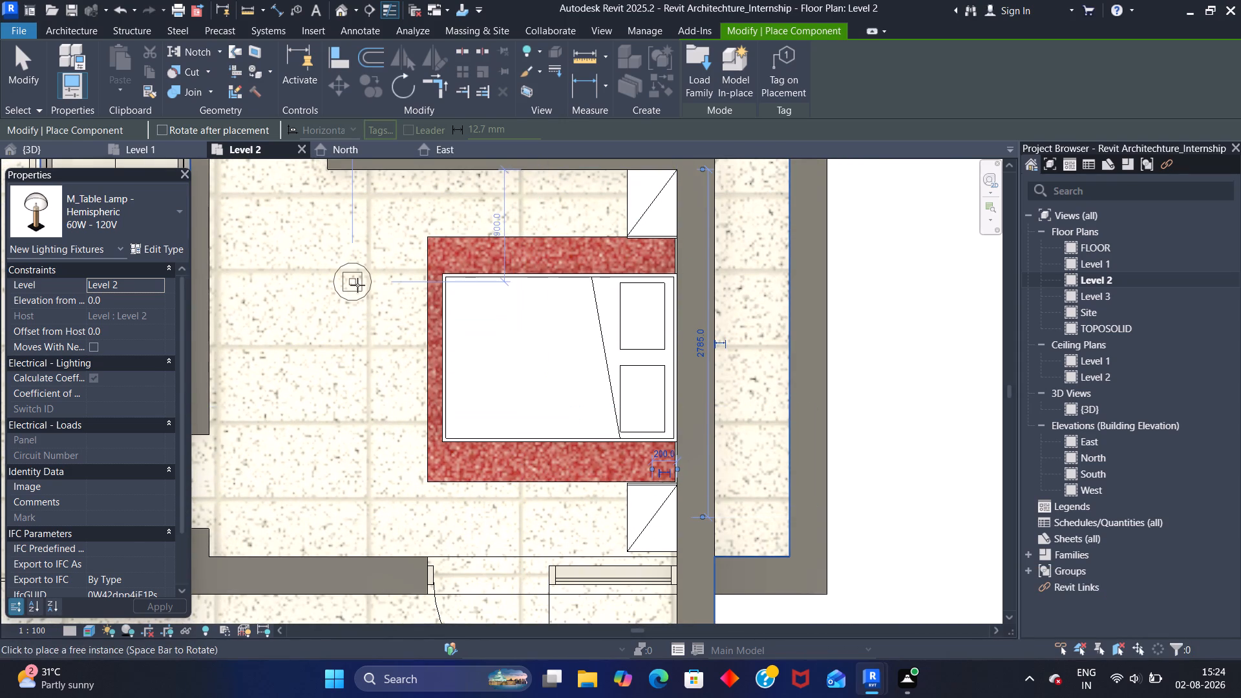
key("Escape")
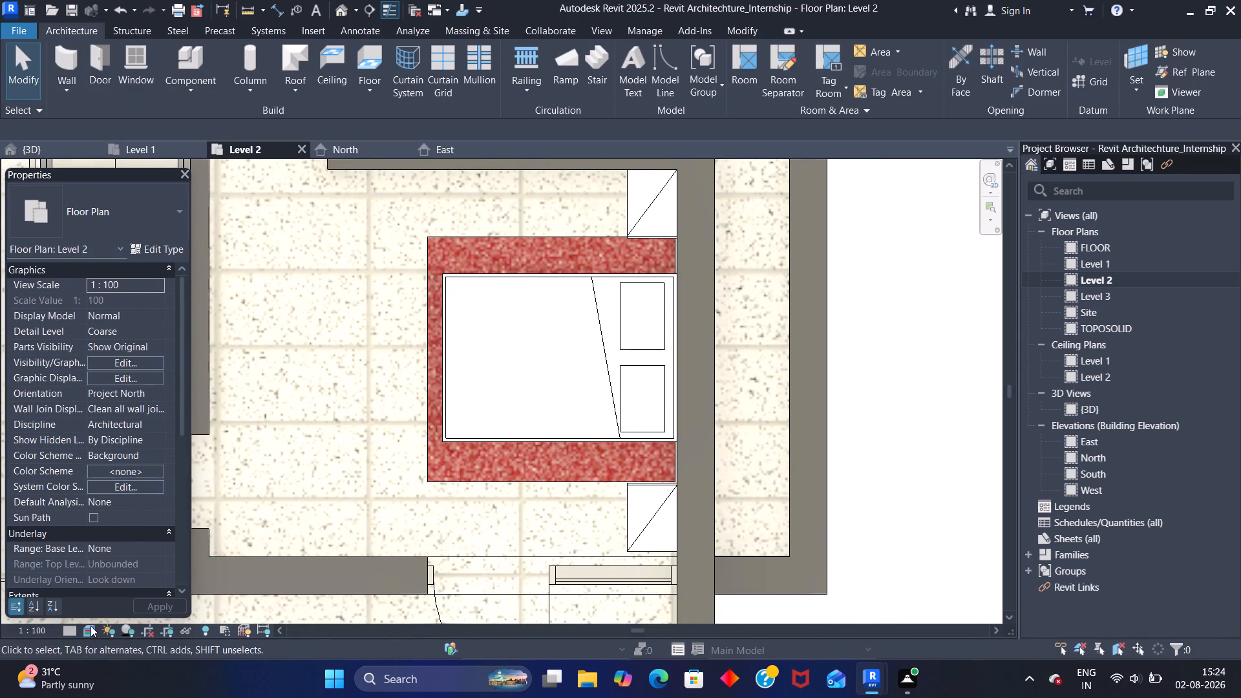
Set the Level 2 floor plan's visual style to Wireframe.
left_click(89, 634)
left_click(114, 537)
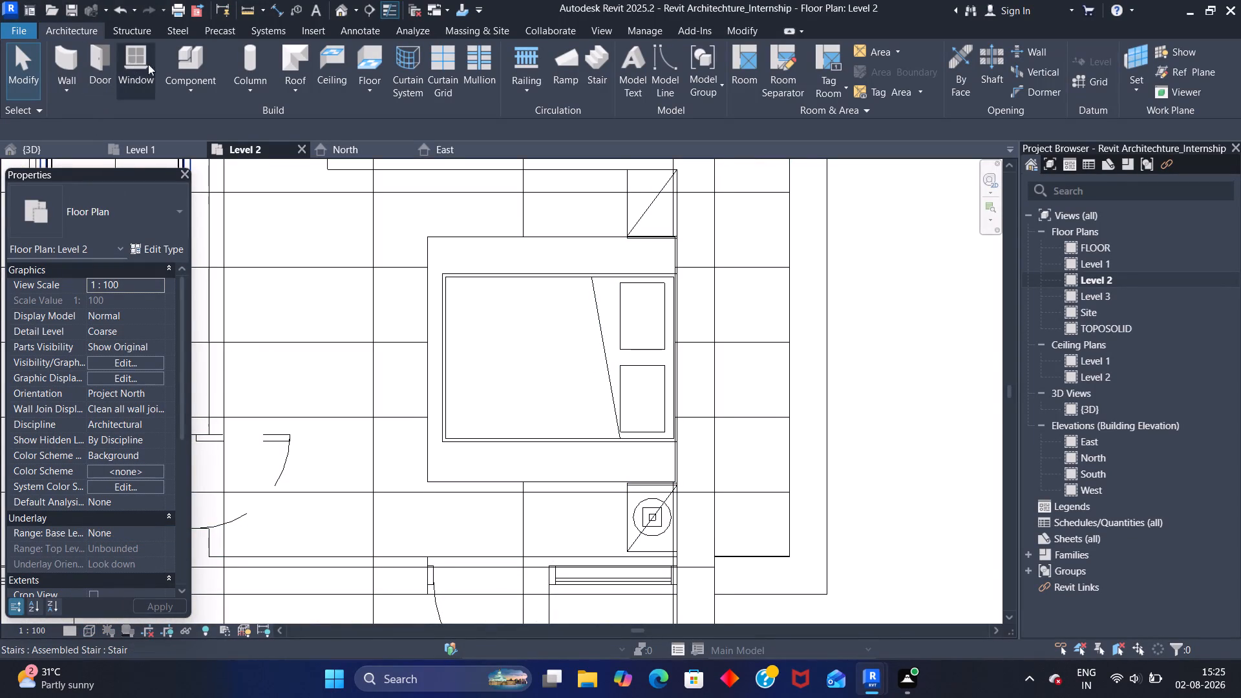
Place a second Hemispheric 60W - 120V table lamp at the centre of the bedside cabinet next to the bathroom wall.
left_click(176, 63)
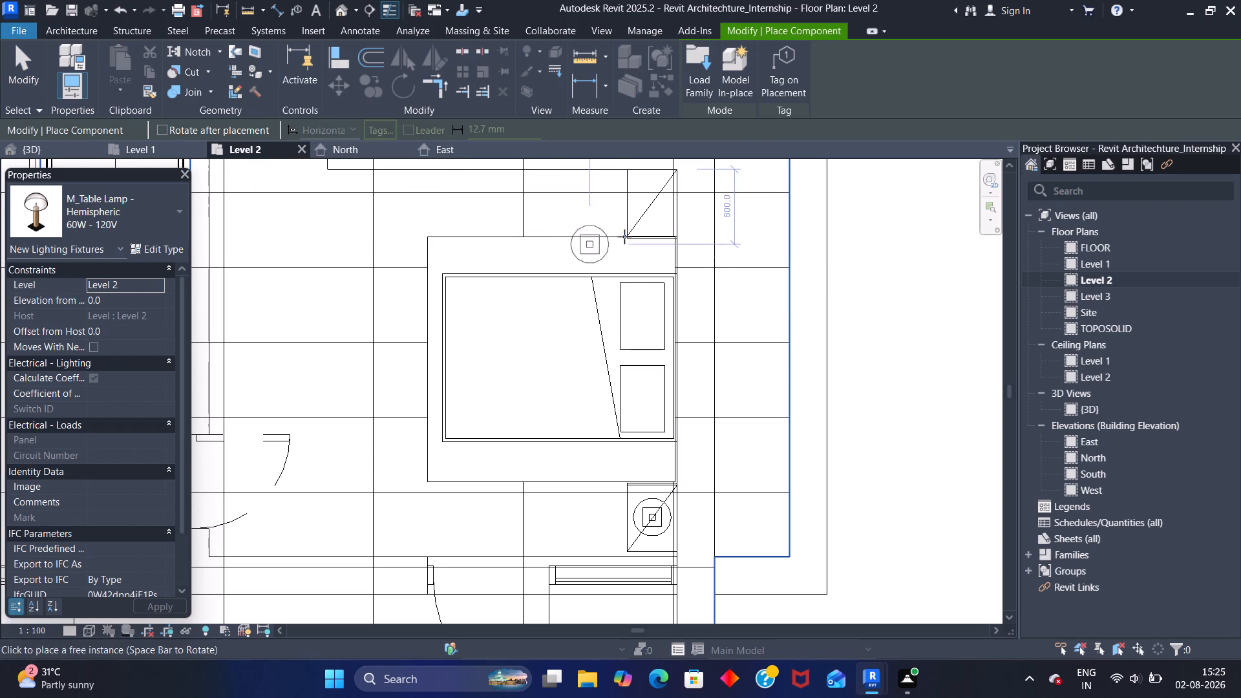
left_click(648, 204)
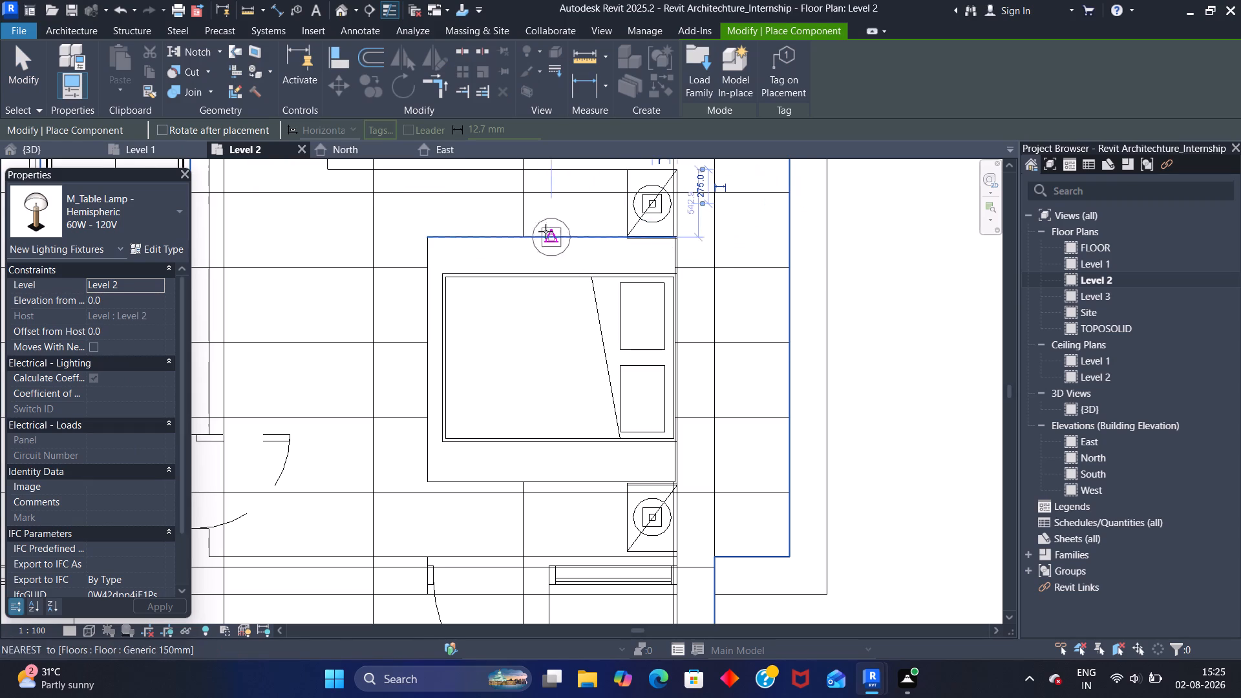
key("Escape")
key("Escape")
scroll(379, 217, "down", 1)
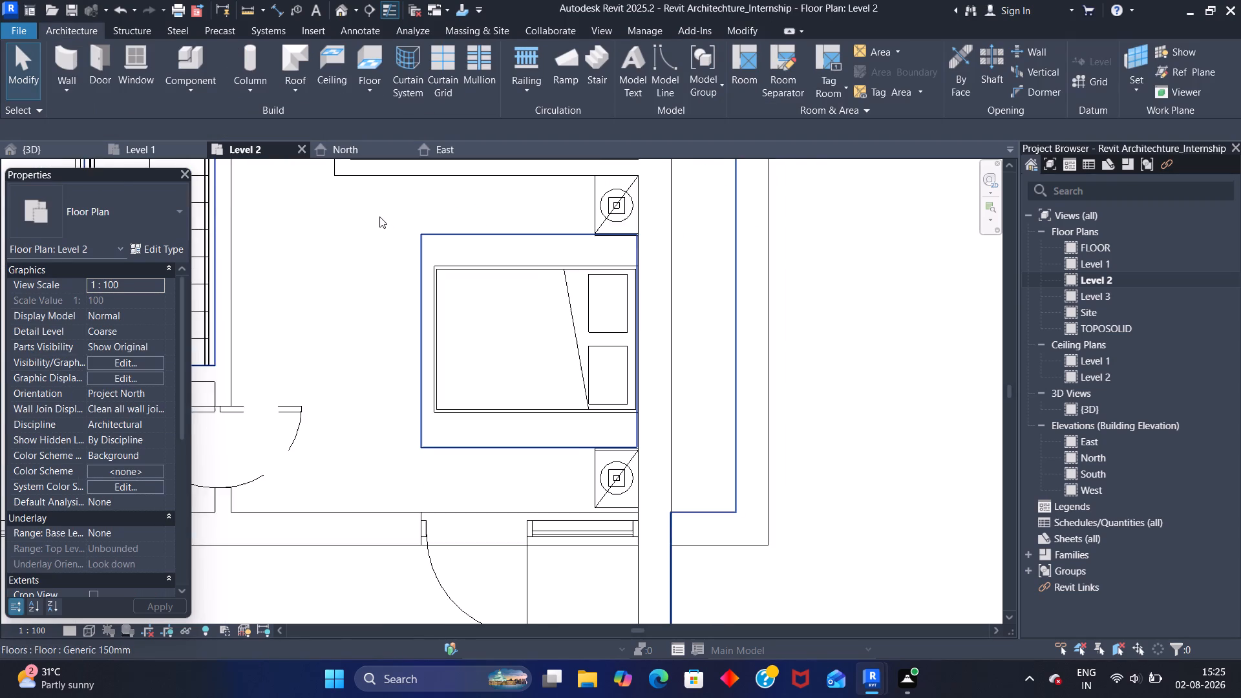
scroll(379, 217, "down", 1)
middle_click_drag(367, 219, 356, 330)
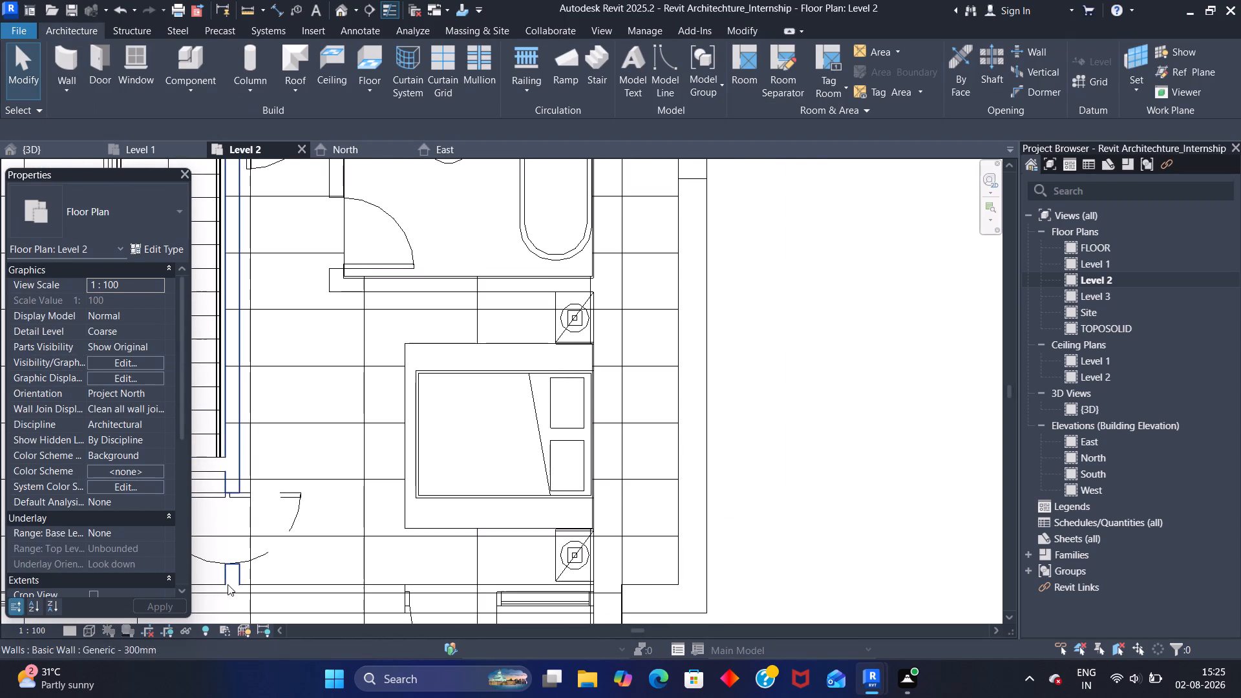
In the 3D view, temporarily hide the Level 2 exterior wall in front of the bedroom and bathroom.
left_click(55, 144)
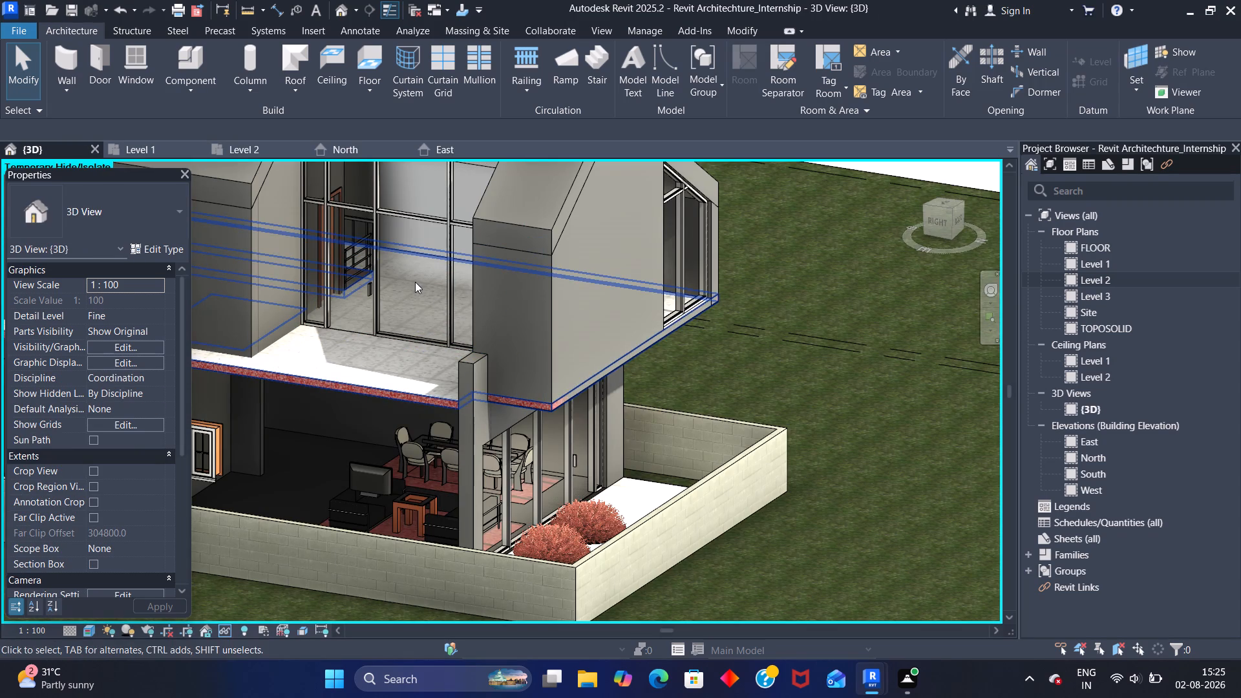
middle_click_drag(329, 265, 631, 333)
left_click(449, 345)
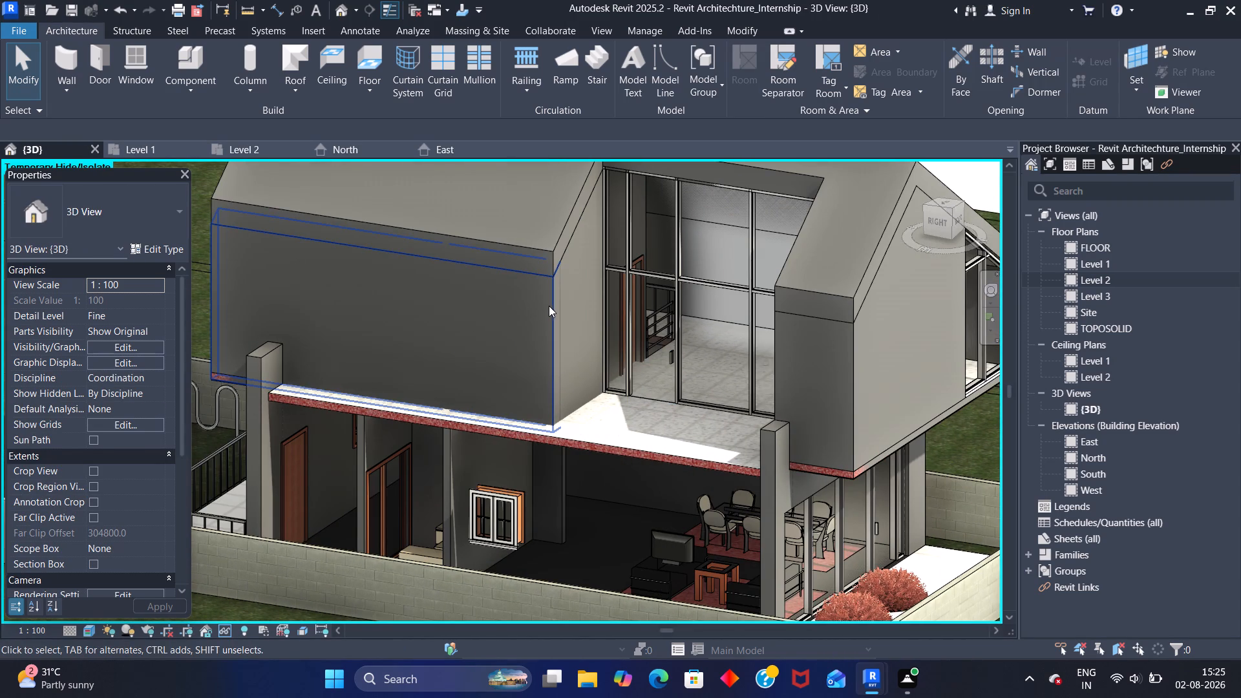
left_click(549, 305)
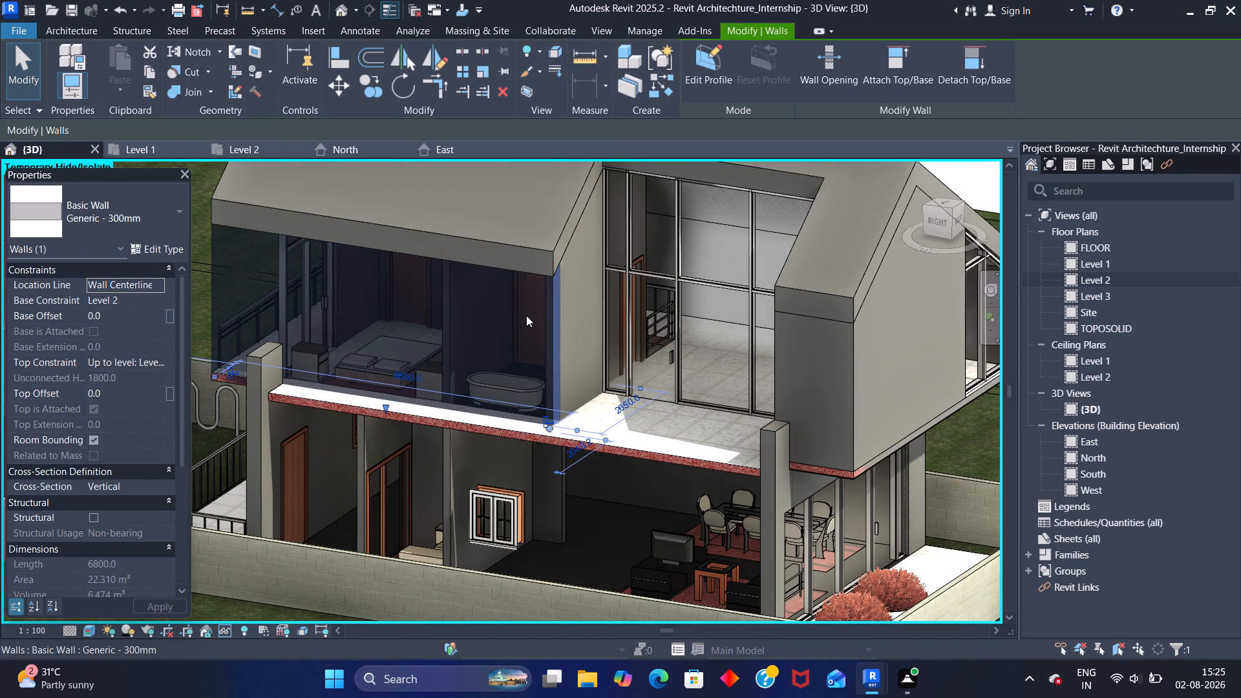
type("HH")
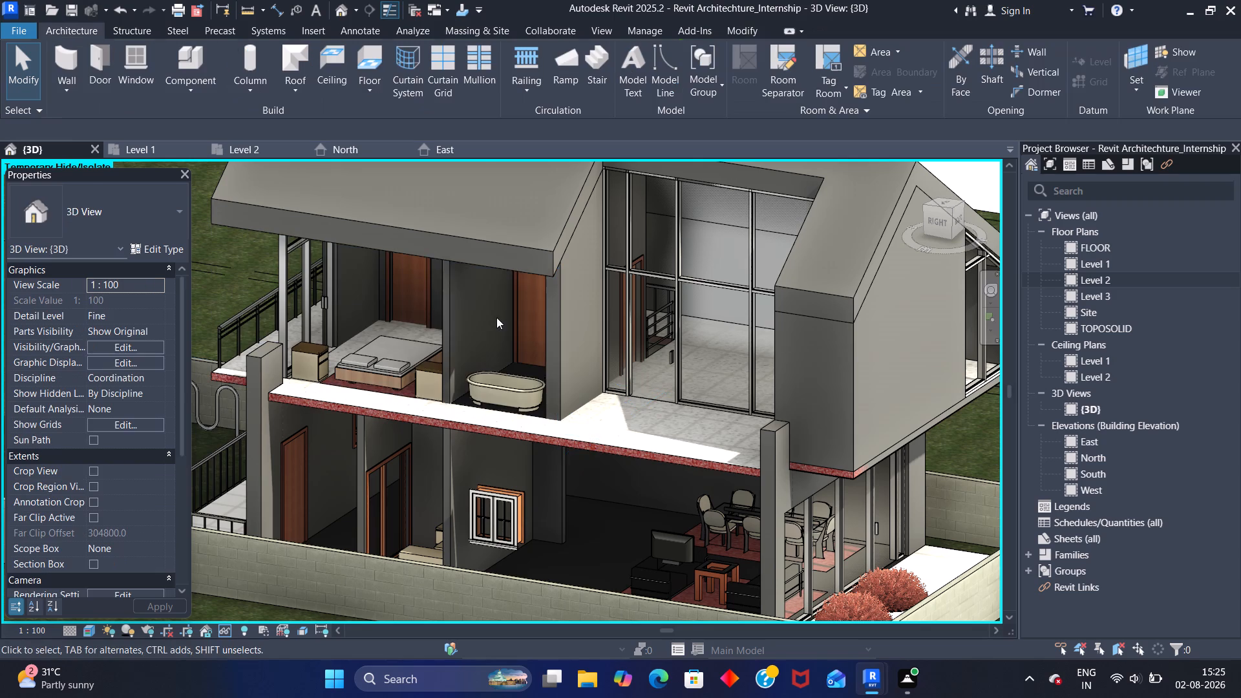
Examine the bed, bedside cabinets and bathroom from several angles in 3D to check the table lamp placement.
scroll(414, 338, "up", 10)
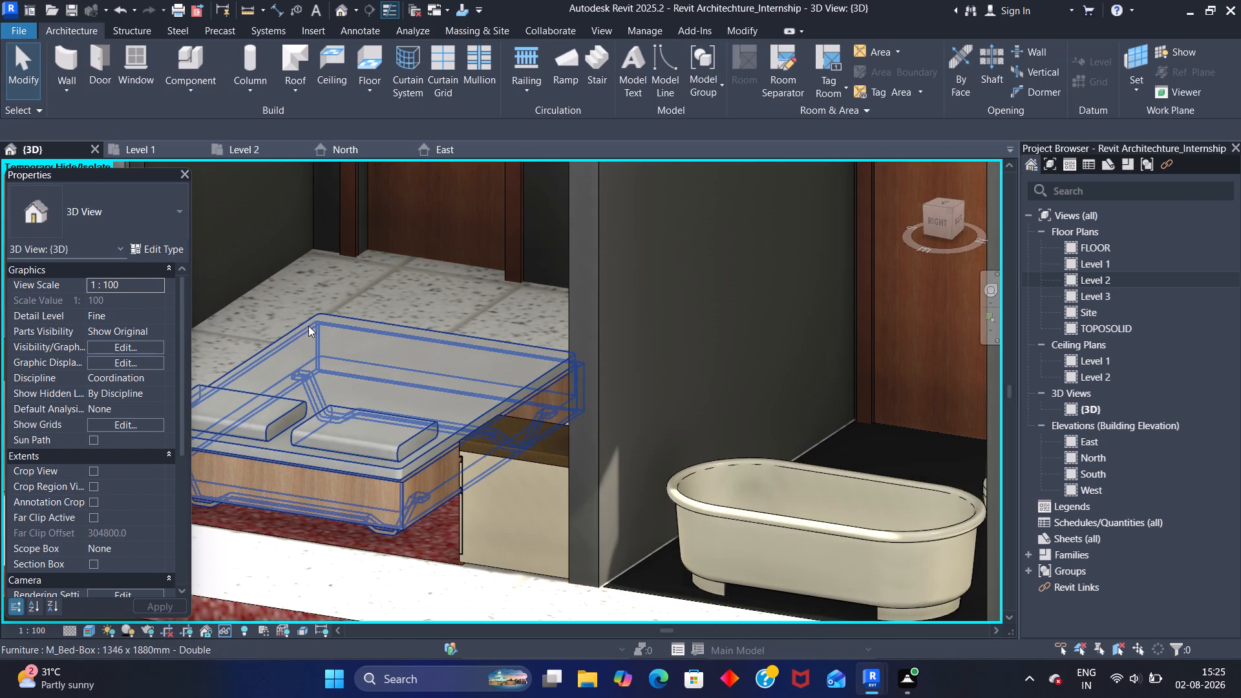
middle_click_drag(258, 295, 302, 293, "shift")
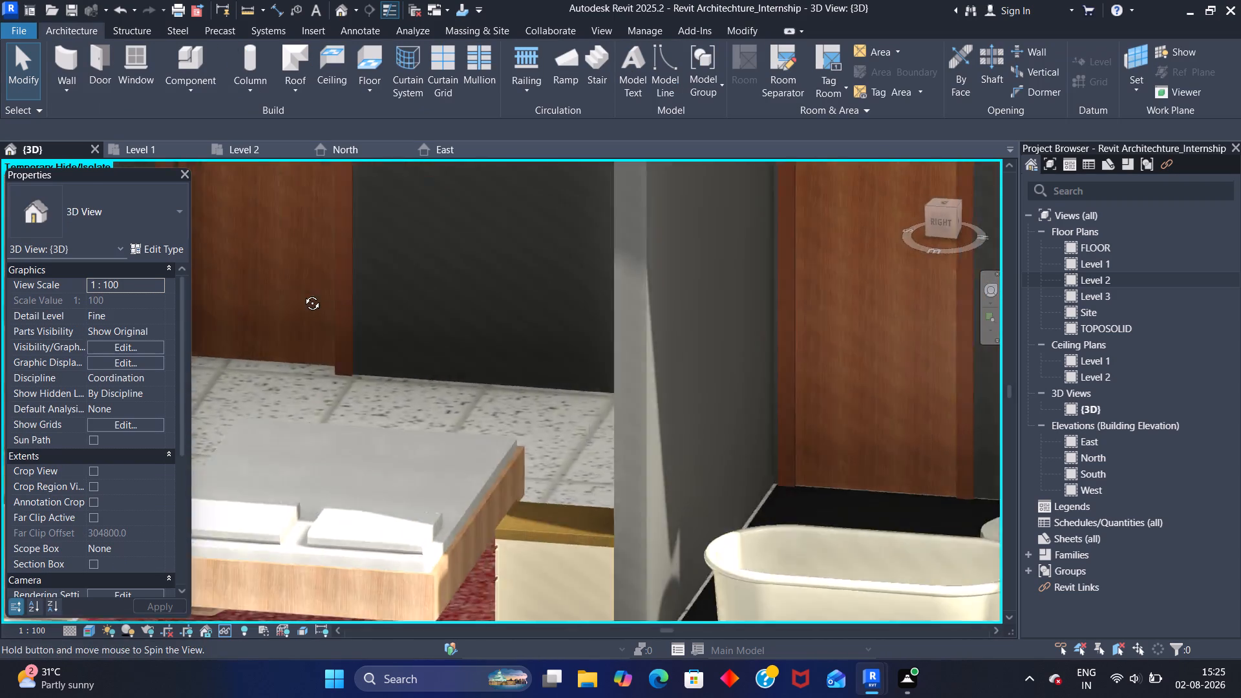
middle_click_drag(302, 293, 354, 291, "shift")
scroll(415, 354, "down", 4)
middle_click_drag(394, 433, 454, 358)
scroll(562, 420, "up", 2)
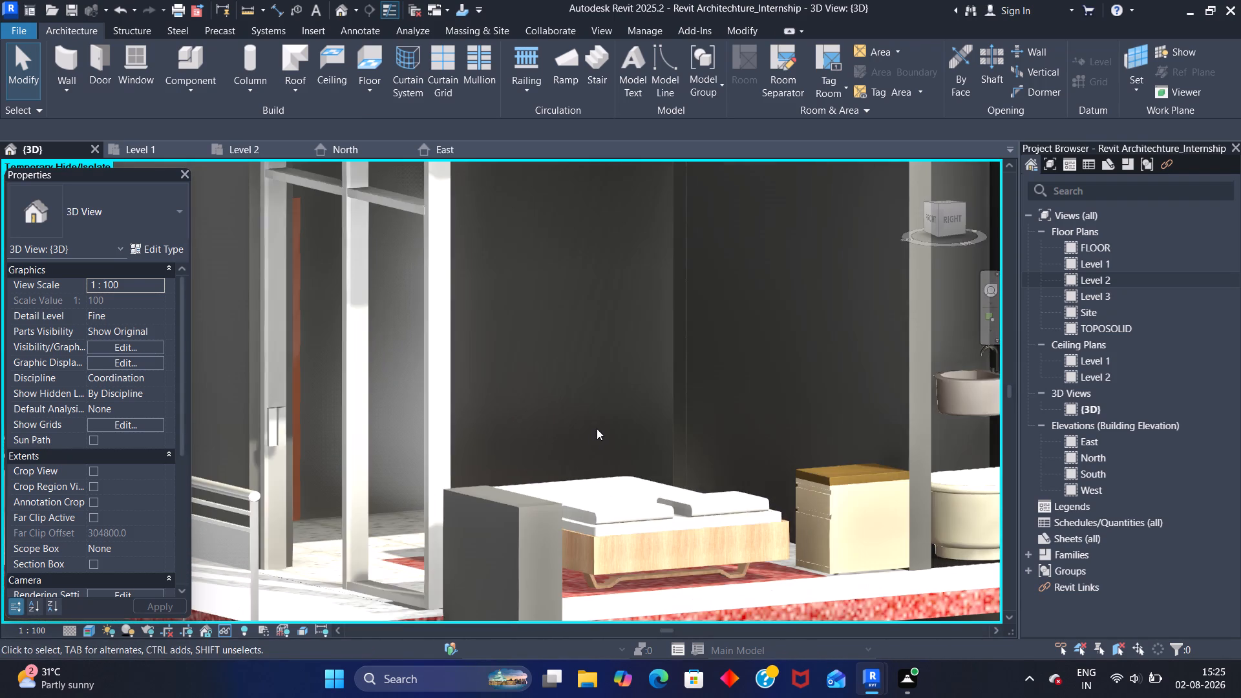
scroll(610, 403, "down", 2)
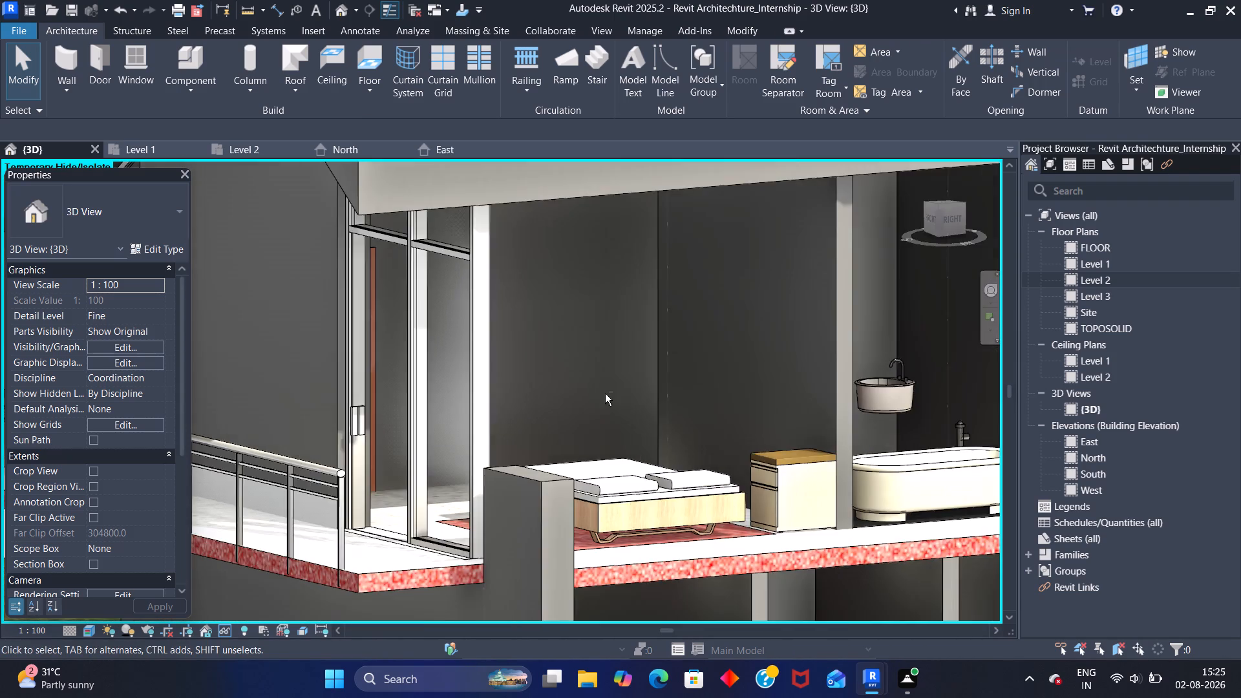
middle_click_drag(604, 384, 527, 439, "shift")
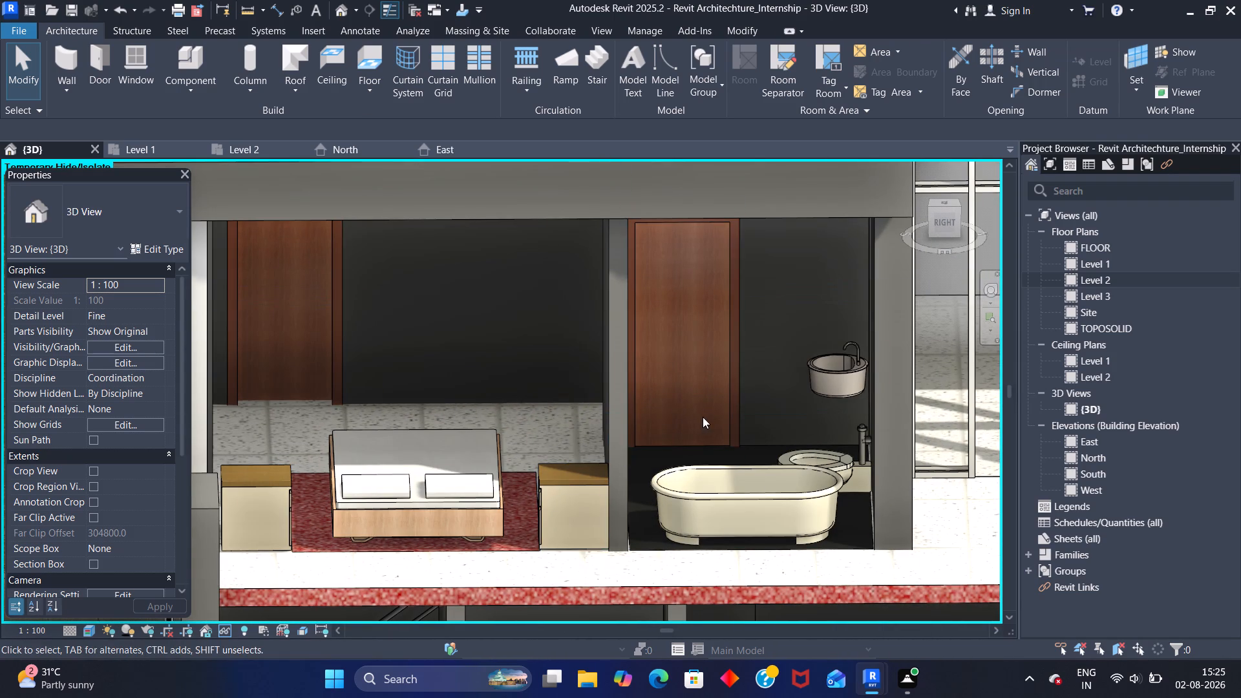
Examine the Level 2 bed, bedside cabinets and bathroom fixtures in 3D from several angles.
middle_click_drag(761, 406, 710, 396, "shift")
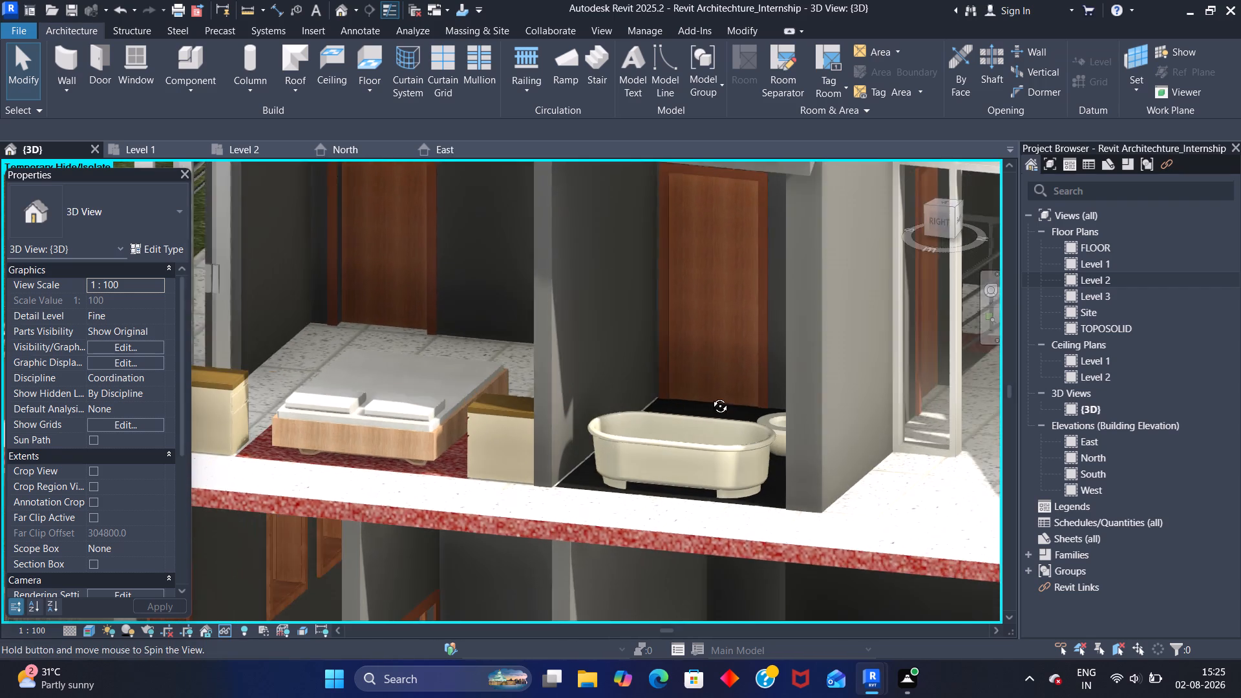
middle_click_drag(710, 396, 712, 404, "shift")
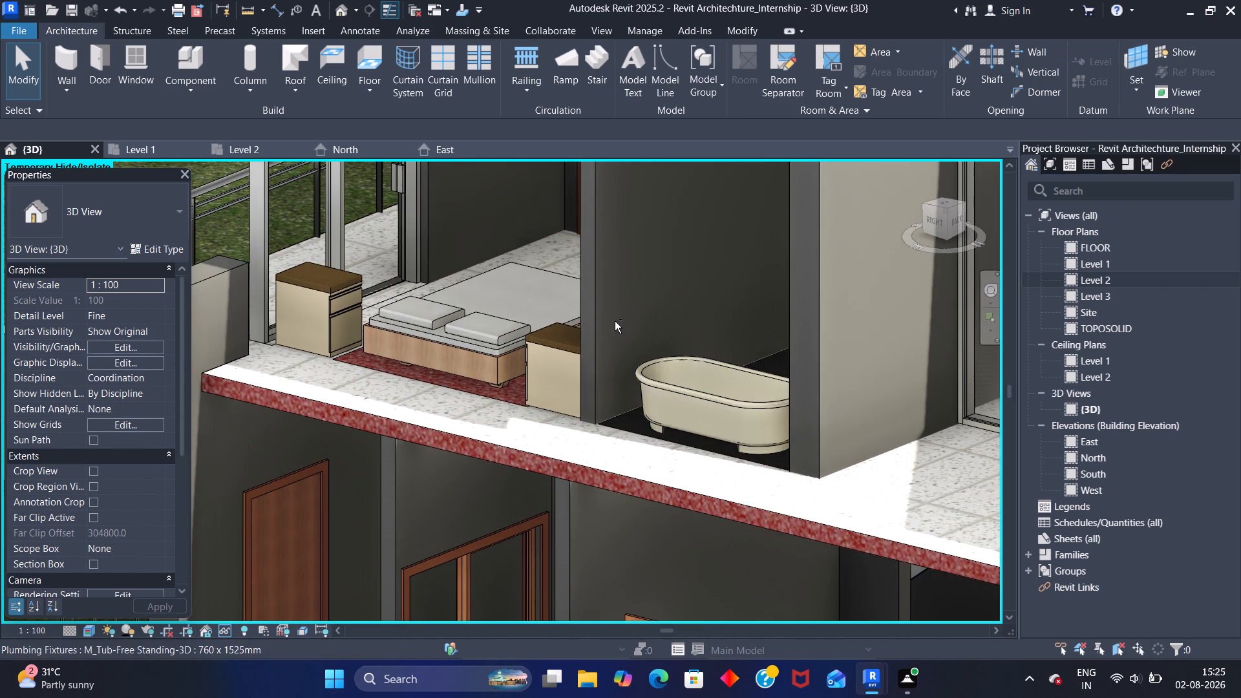
middle_click_drag(610, 316, 717, 344, "shift")
scroll(602, 416, "up", 1)
scroll(630, 489, "up", 7)
scroll(648, 527, "down", 4)
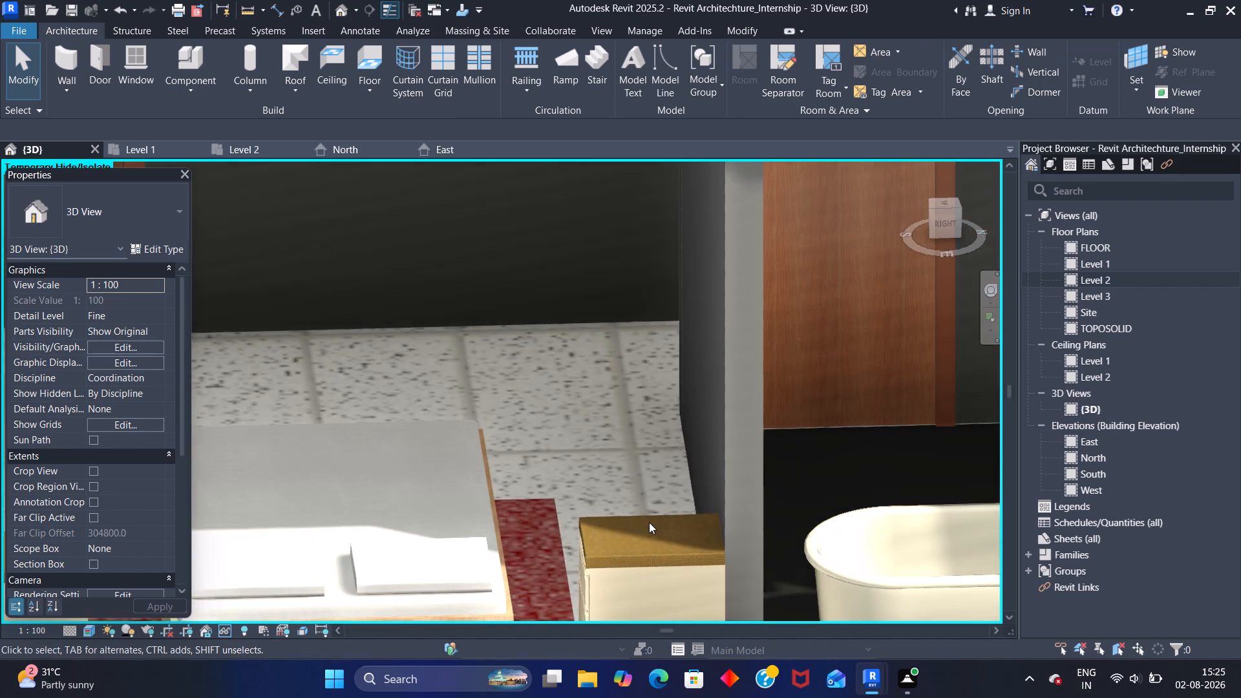
scroll(649, 522, "down", 5)
scroll(398, 511, "down", 3)
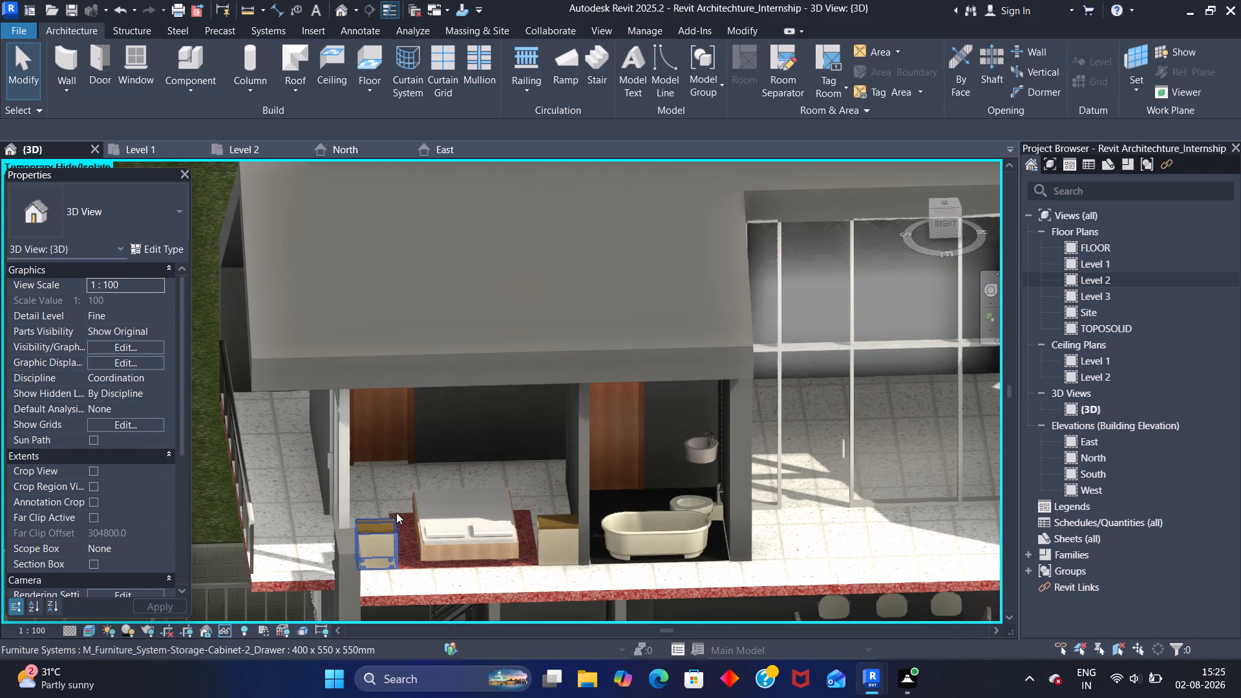
scroll(884, 544, "up", 3)
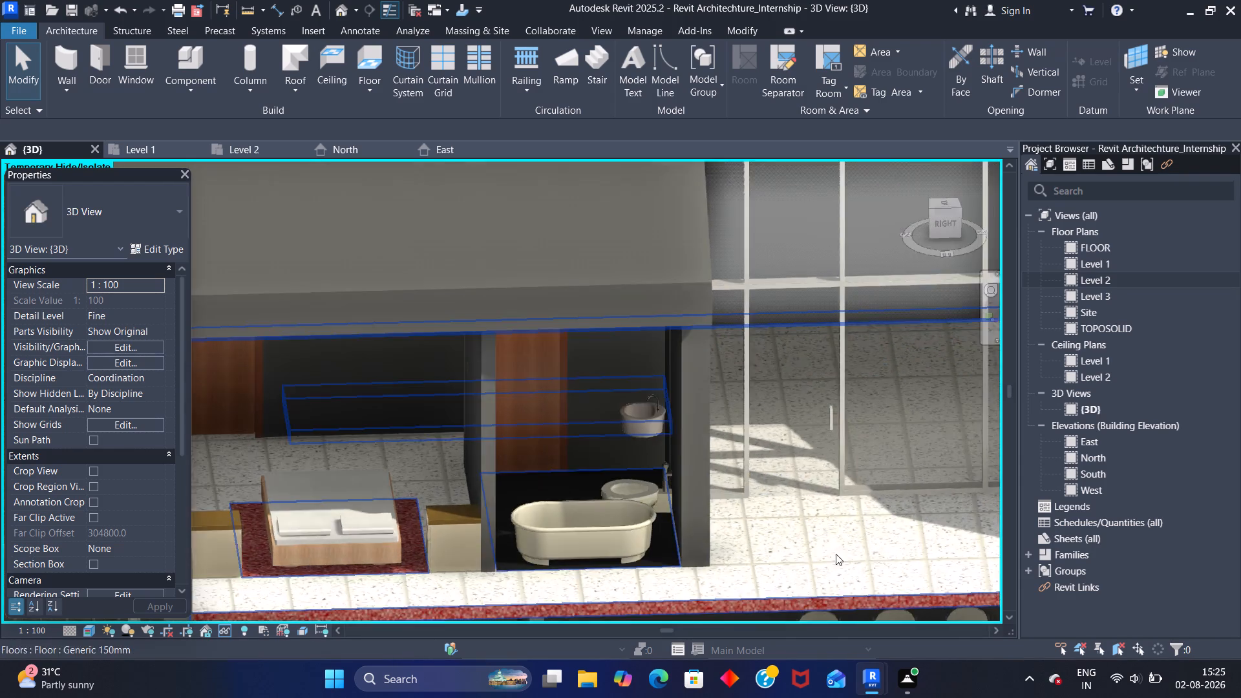
scroll(836, 554, "up", 5)
scroll(752, 467, "up", 4)
scroll(738, 457, "down", 3)
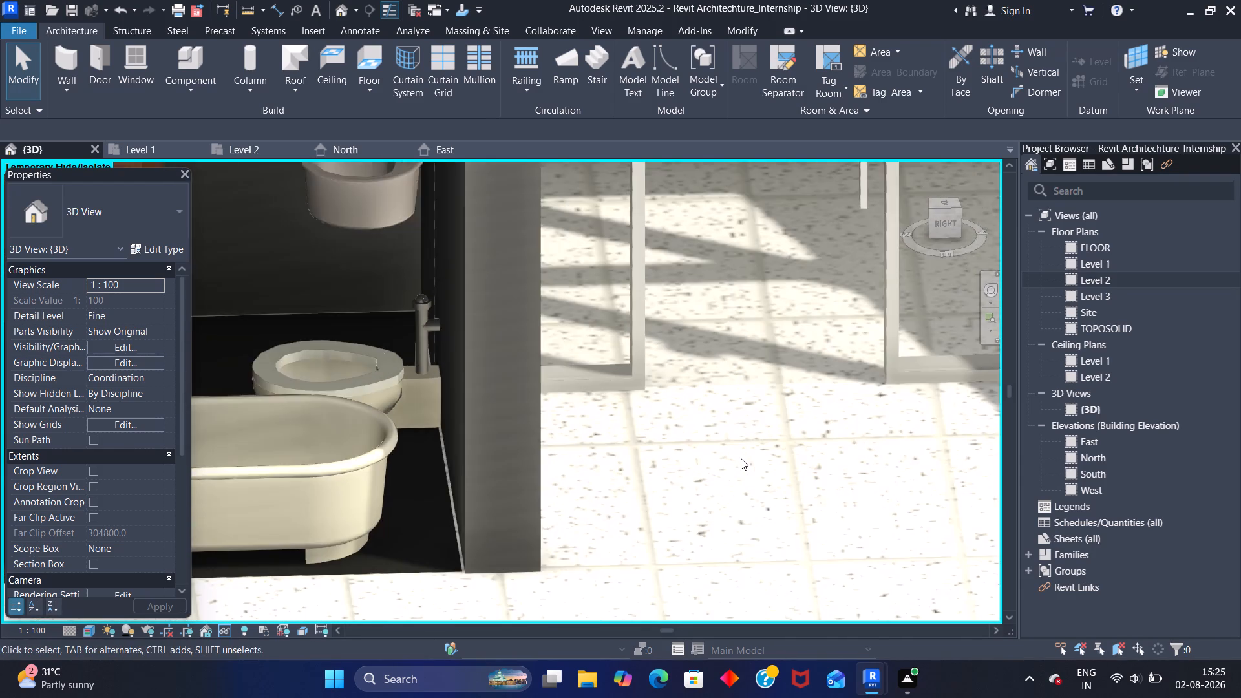
scroll(741, 458, "down", 13)
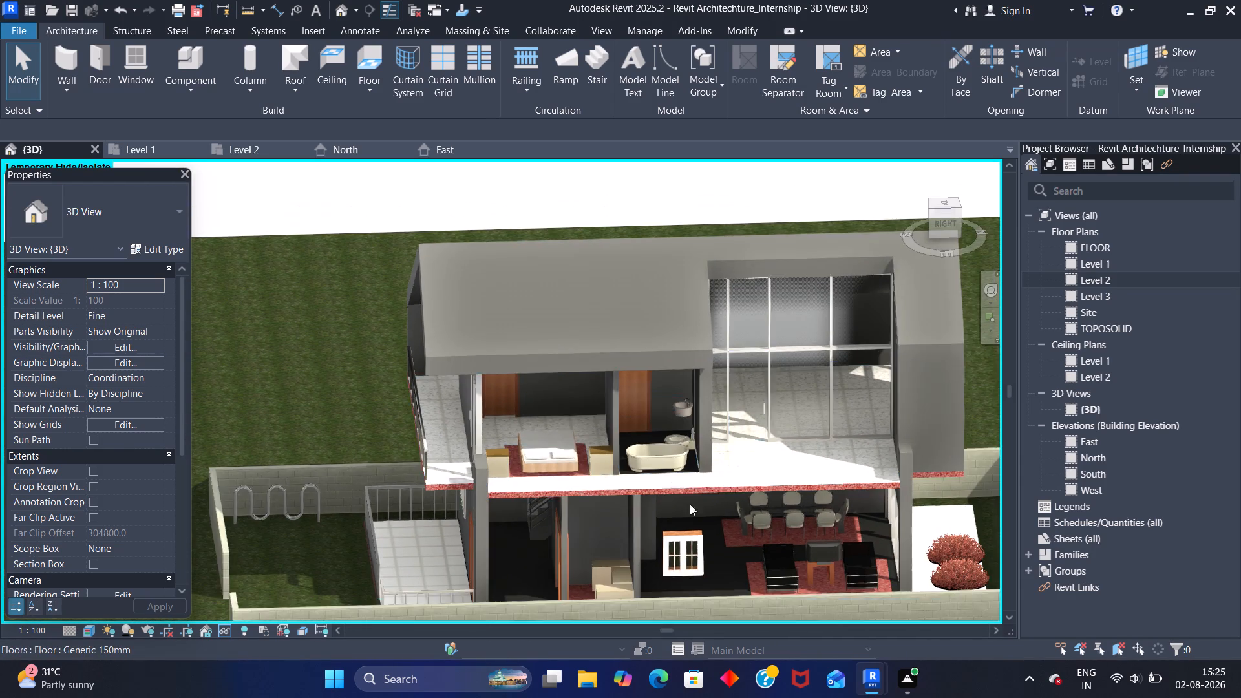
Examine the Level 1 rooms below the bedroom and the overall cutaway of both floors in 3D.
middle_click_drag(684, 529, 685, 458, "shift")
scroll(647, 517, "up", 6)
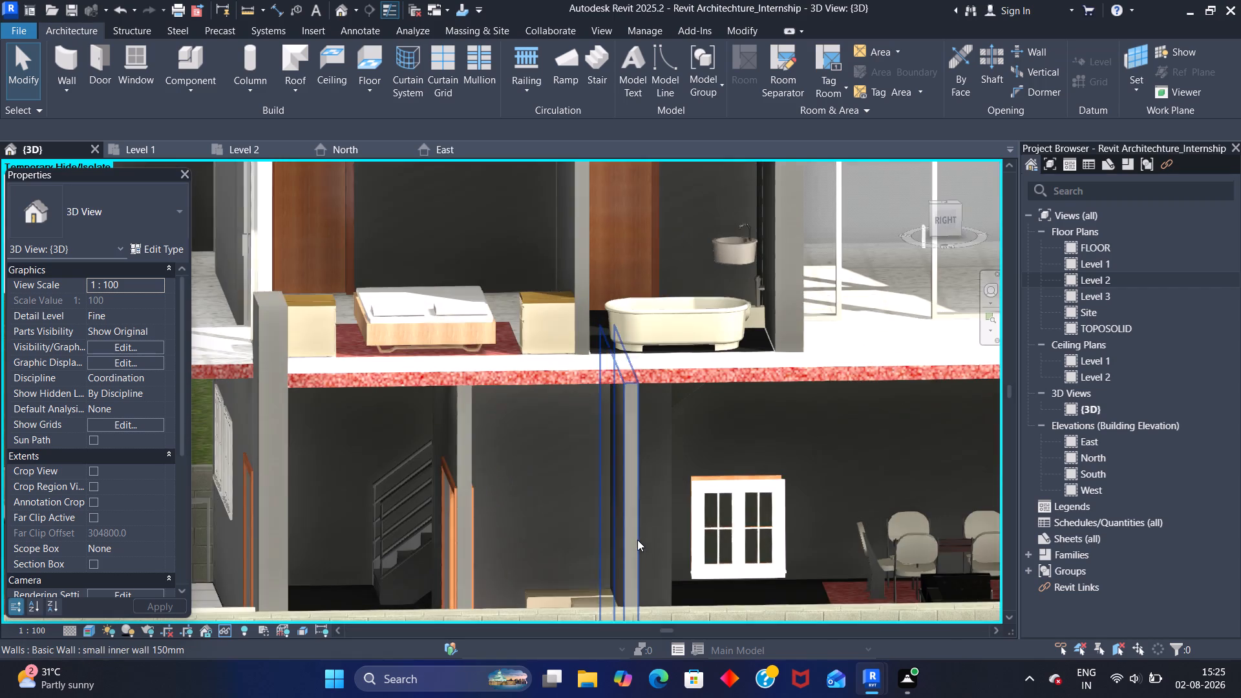
middle_click_drag(837, 562, 803, 472, "shift")
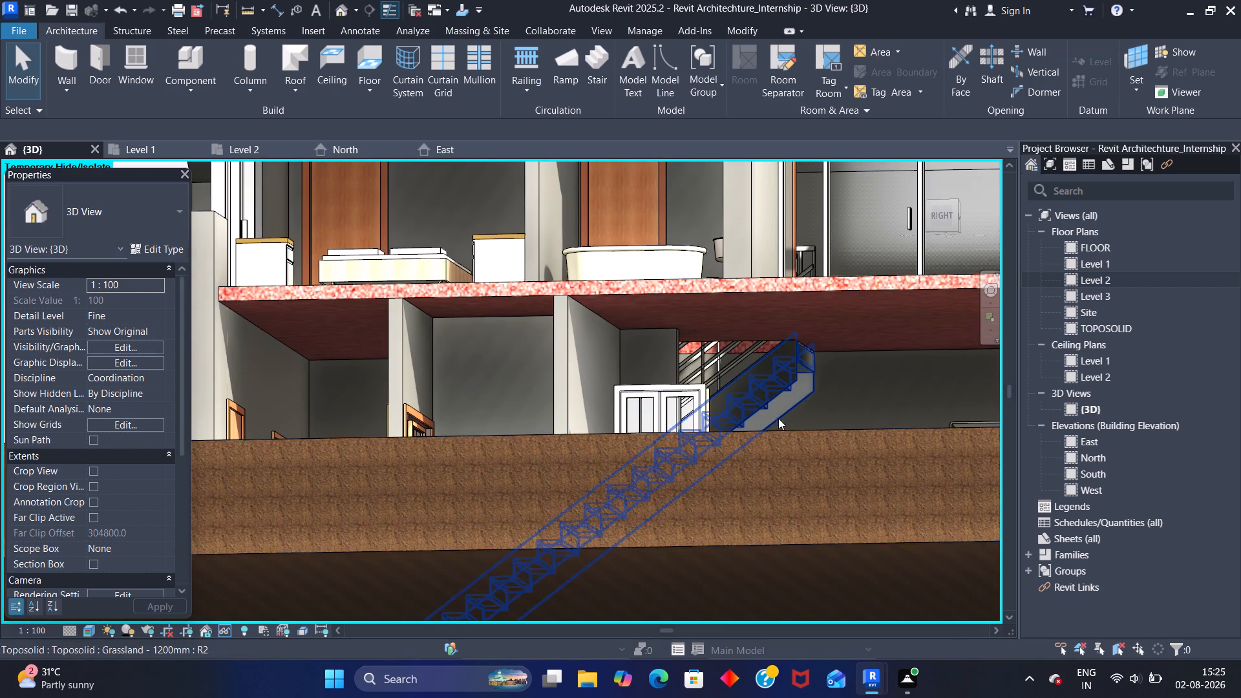
middle_click_drag(771, 395, 747, 570, "shift")
scroll(761, 586, "up", 5)
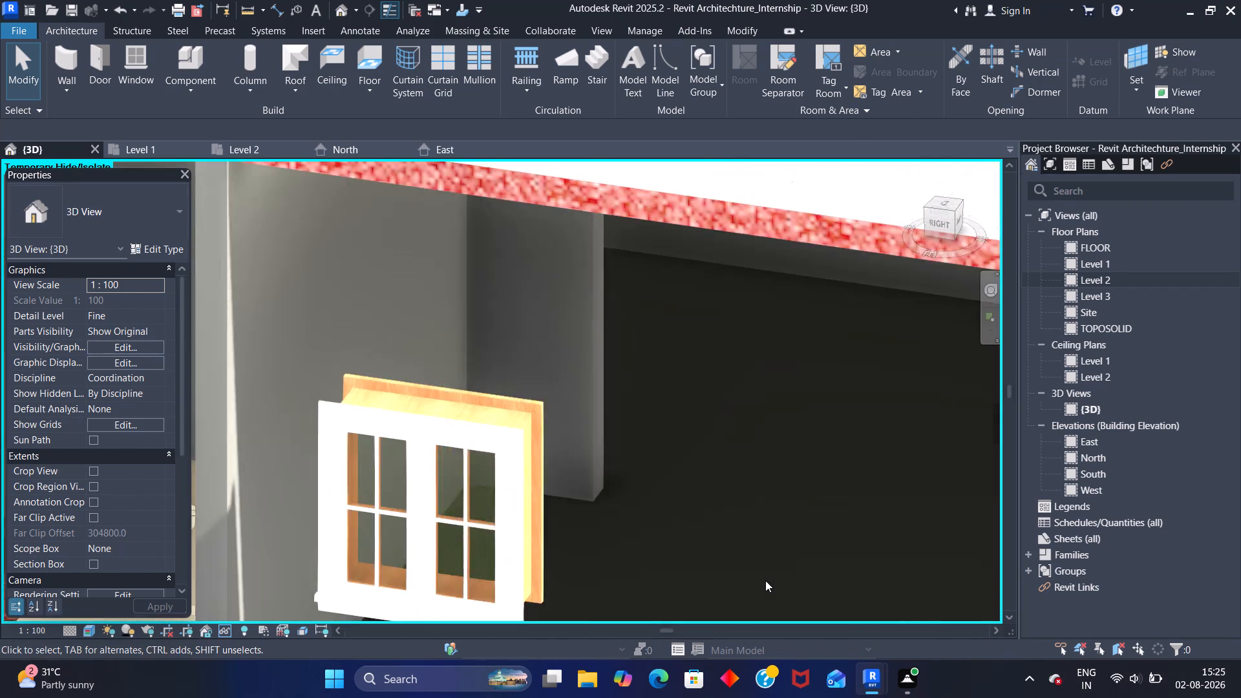
scroll(765, 580, "up", 13)
scroll(717, 527, "down", 3)
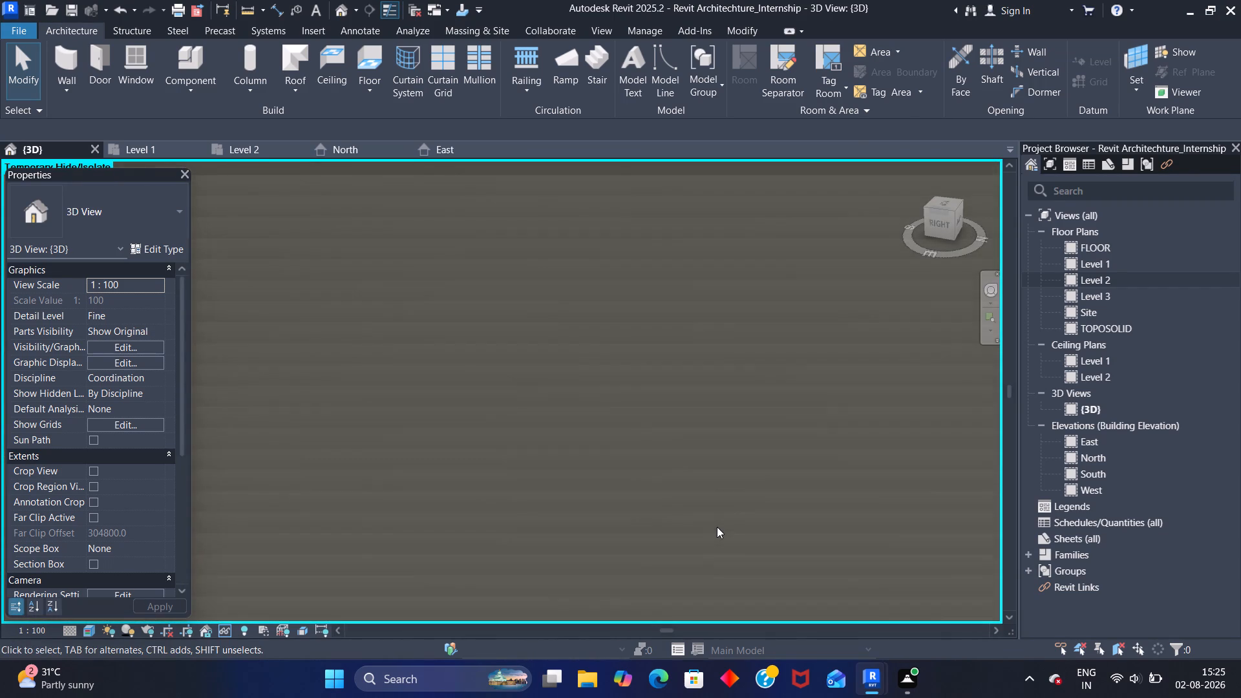
scroll(717, 527, "down", 16)
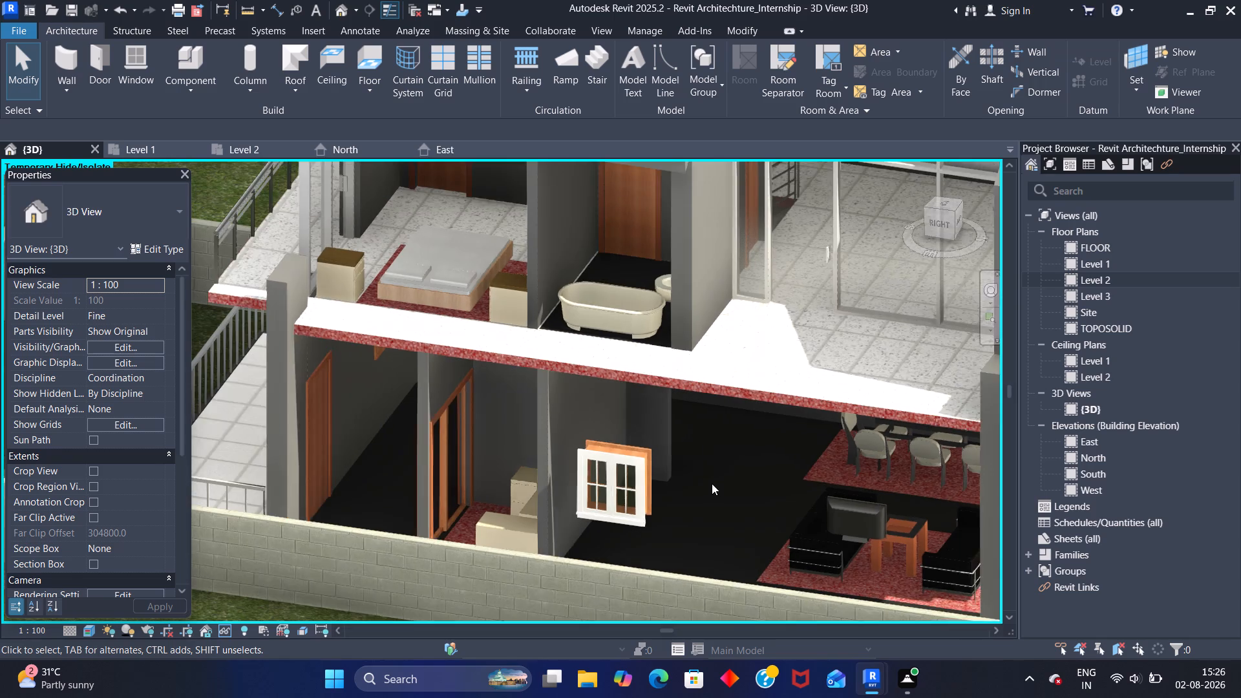
scroll(712, 483, "down", 2)
middle_click_drag(692, 482, 790, 483)
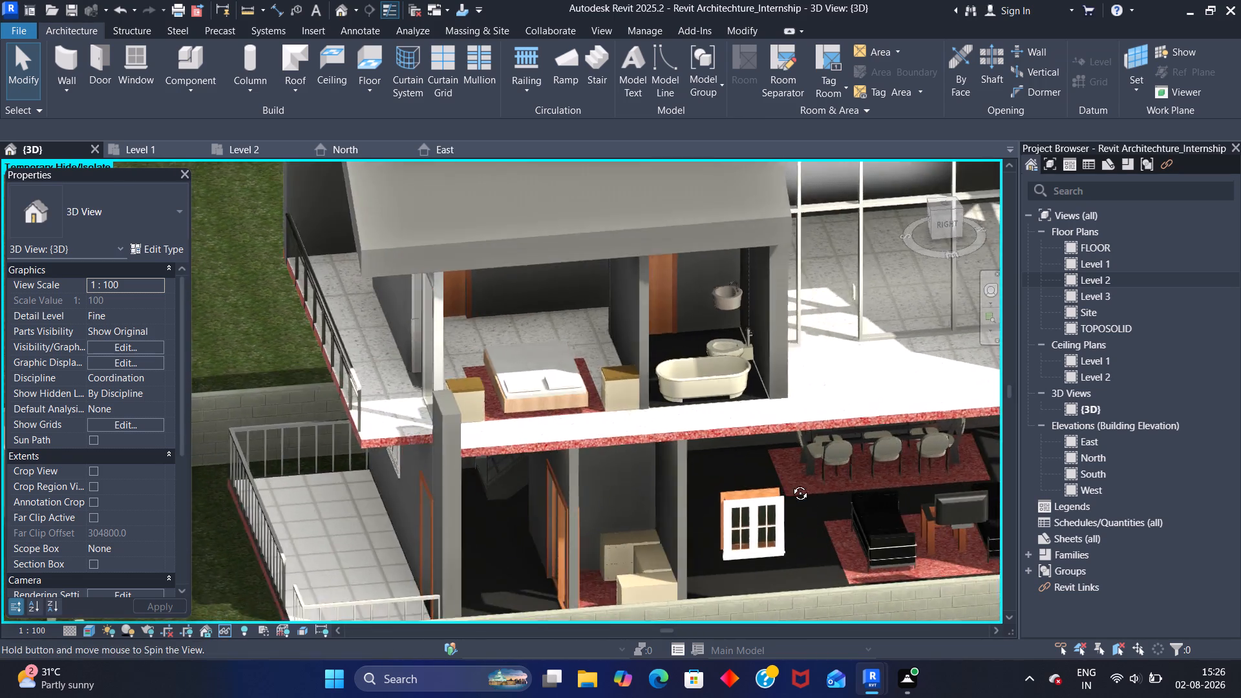
middle_click_drag(790, 483, 864, 436)
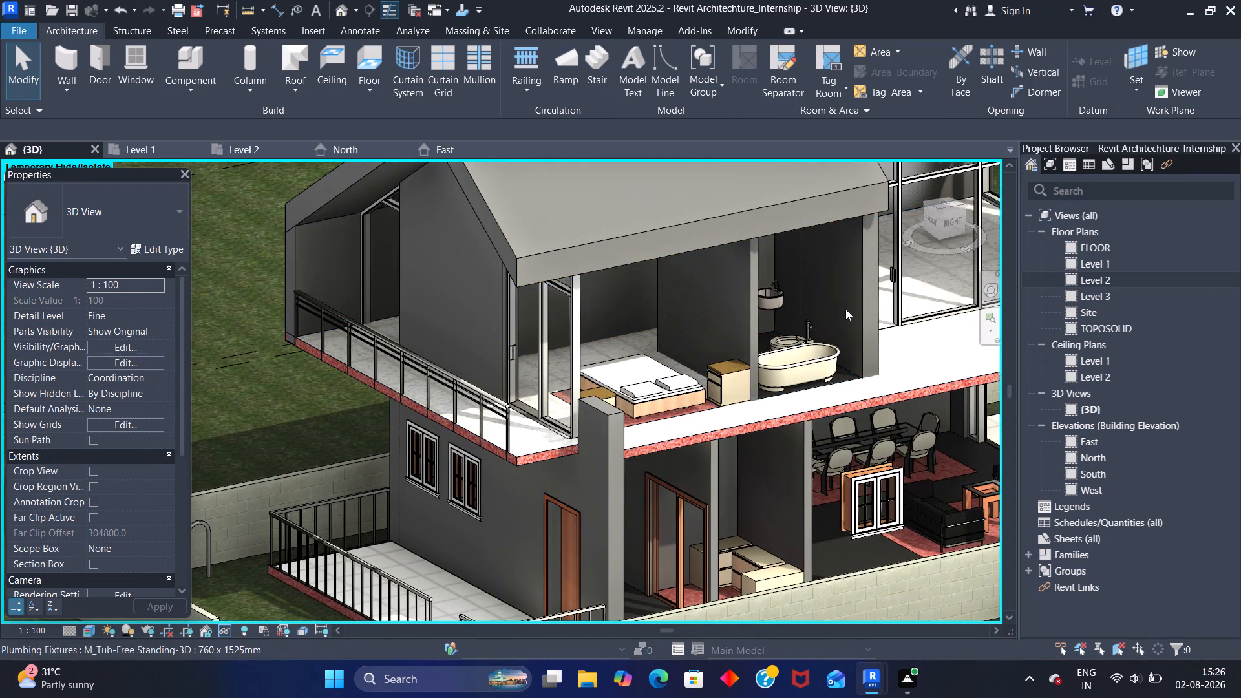
middle_click_drag(949, 330, 780, 291)
scroll(767, 295, "down", 4)
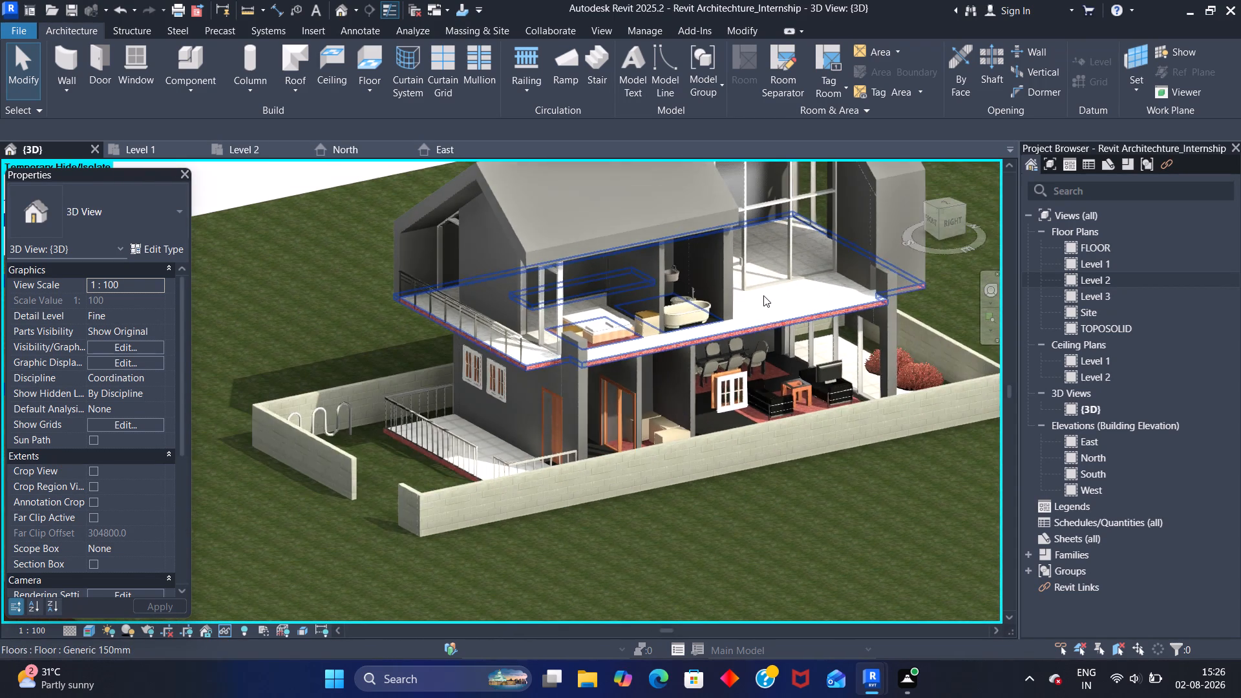
middle_click_drag(765, 291, 613, 353)
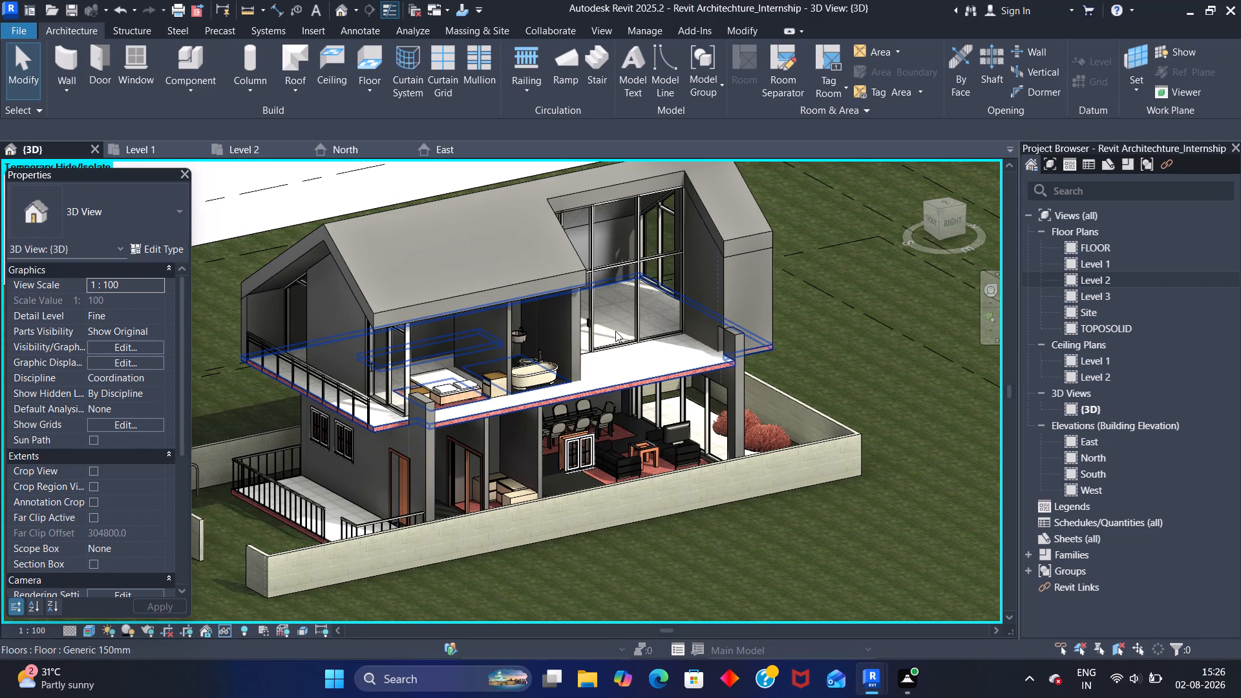
Examine the Level 1 terrace, the Level 2 balcony and their railings in the 3D cutaway.
scroll(350, 502, "up", 5)
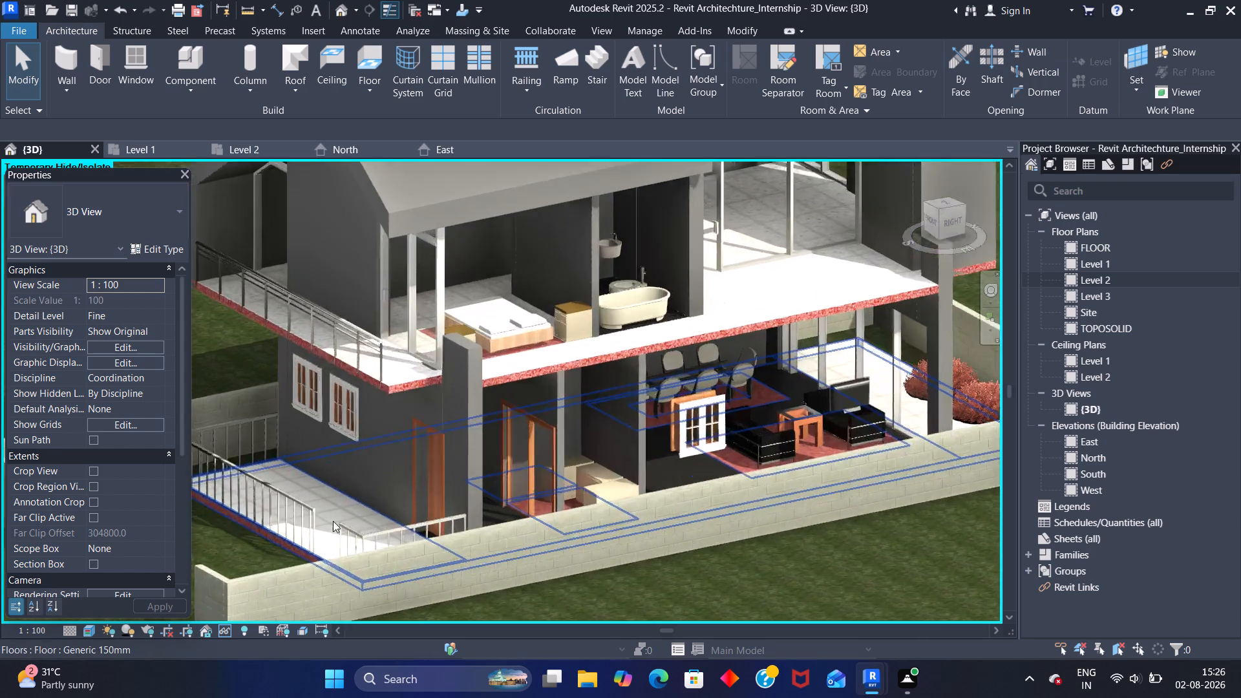
scroll(333, 521, "up", 19)
scroll(335, 503, "down", 2)
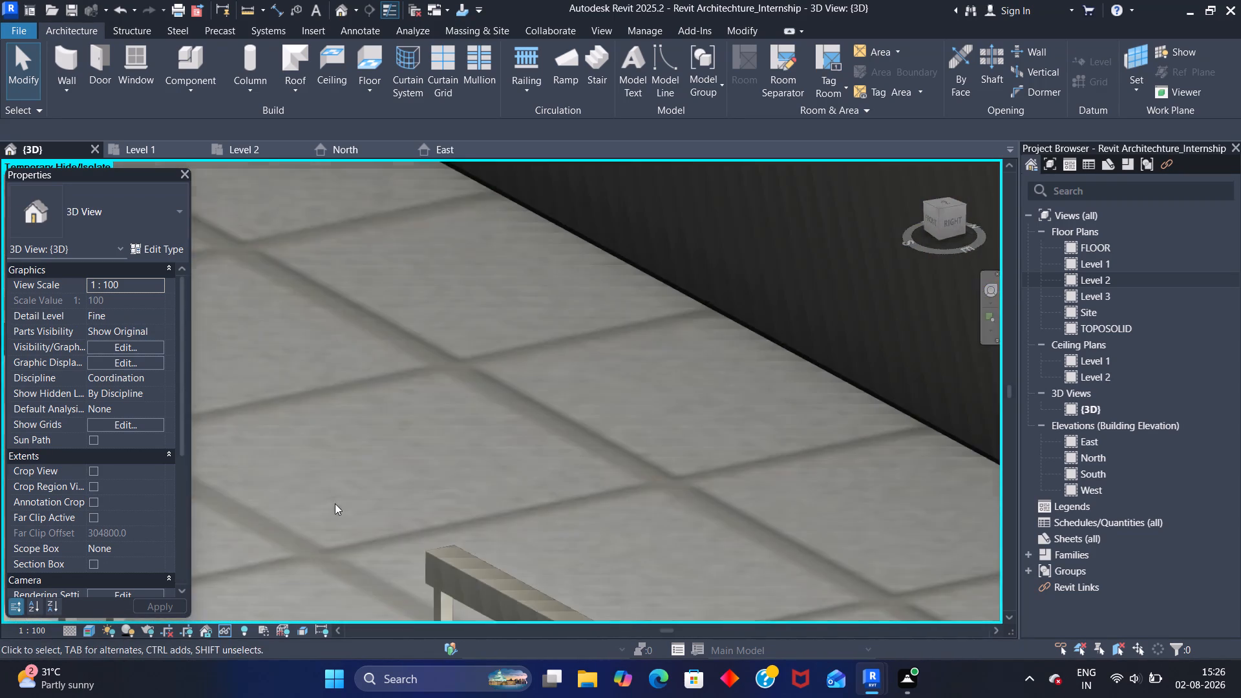
scroll(335, 503, "down", 20)
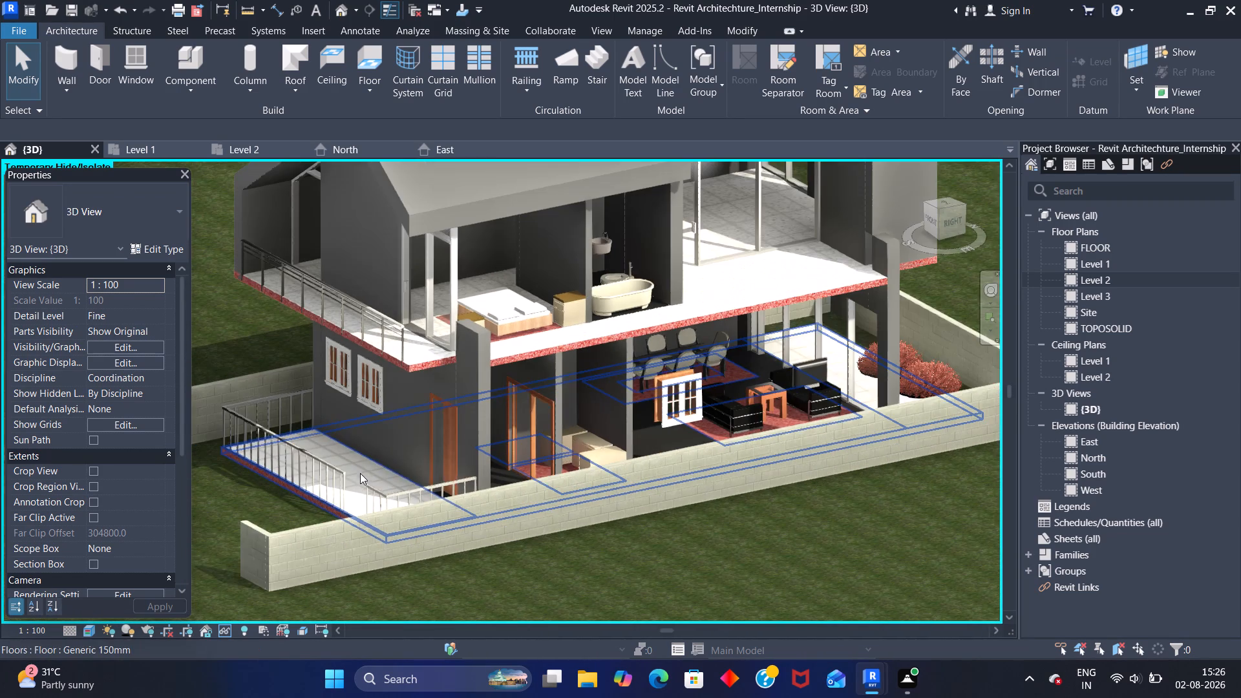
middle_click_drag(354, 461, 536, 419)
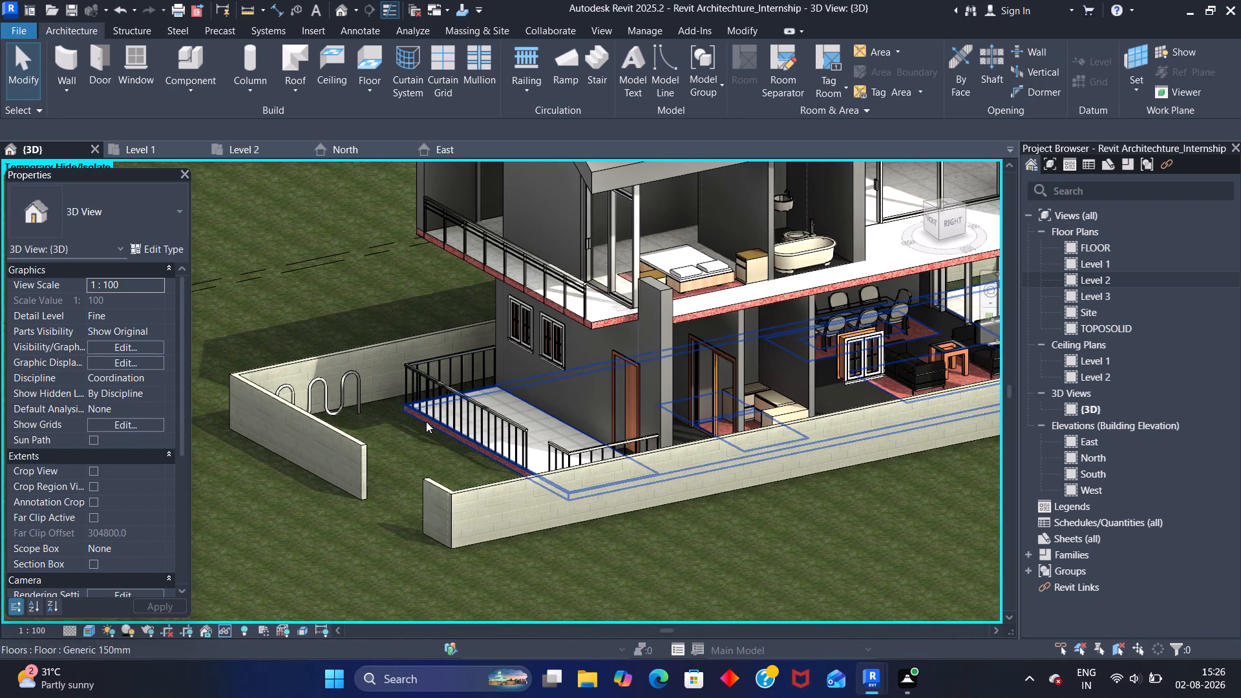
middle_click_drag(558, 396, 491, 396)
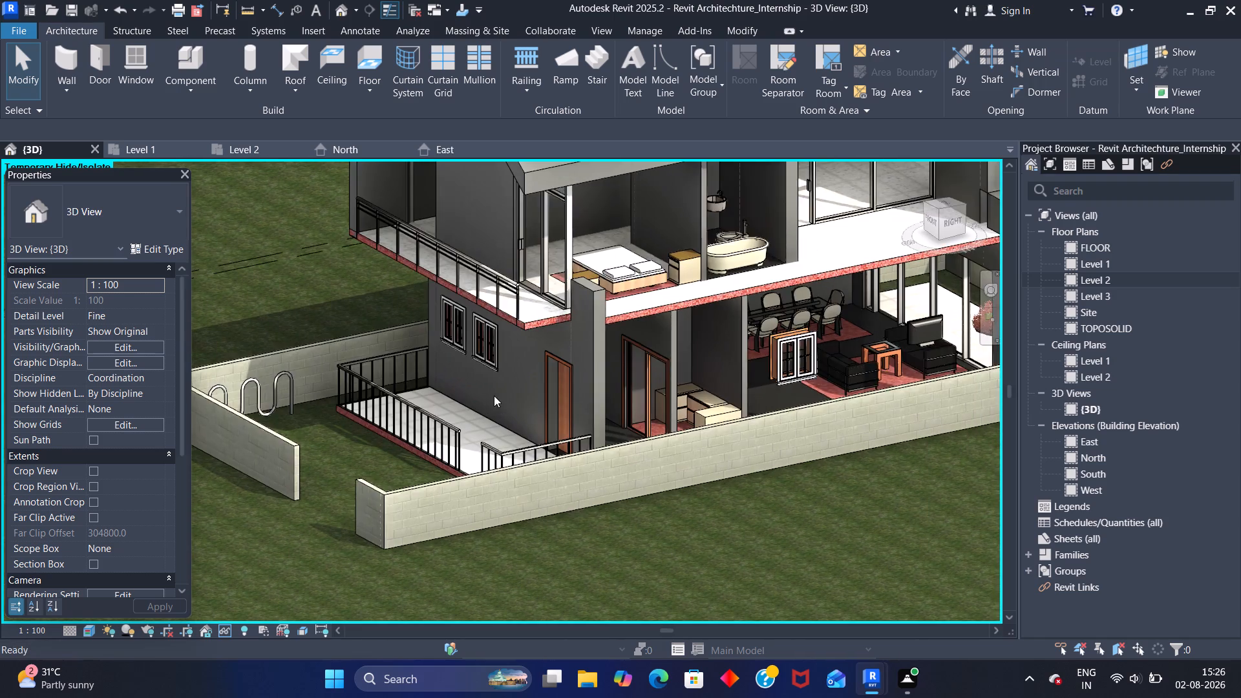
scroll(519, 383, "down", 2)
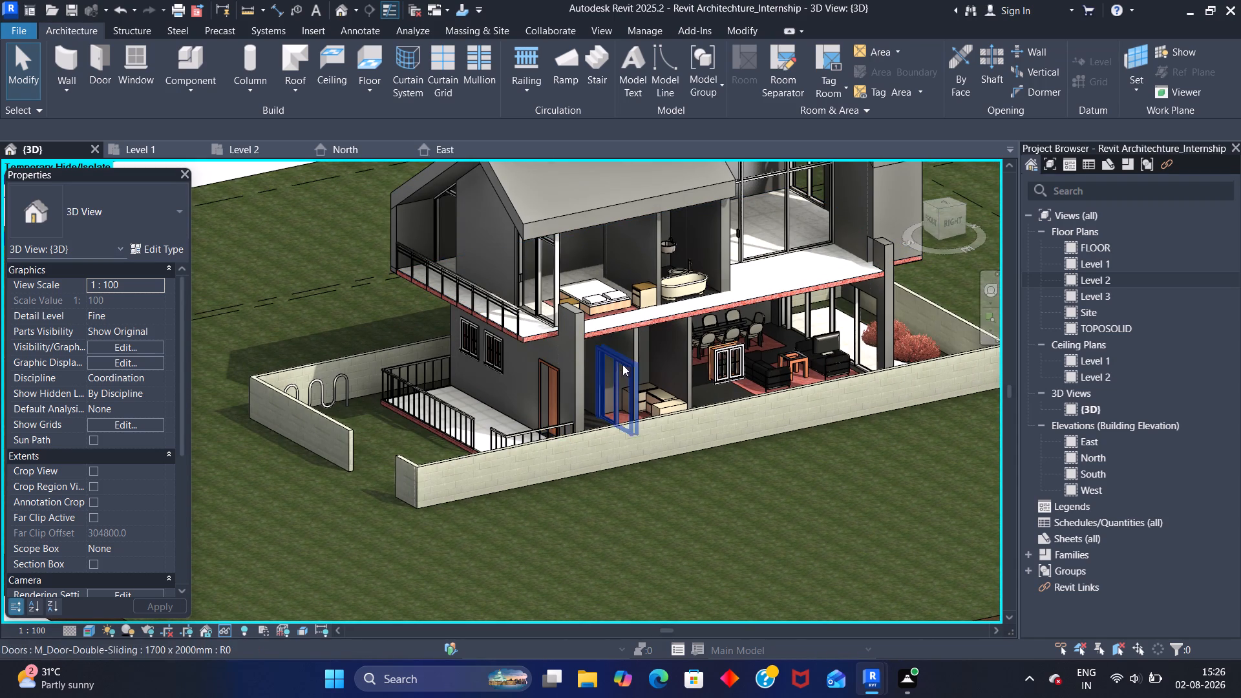
middle_click_drag(780, 273, 662, 328)
scroll(359, 469, "up", 7)
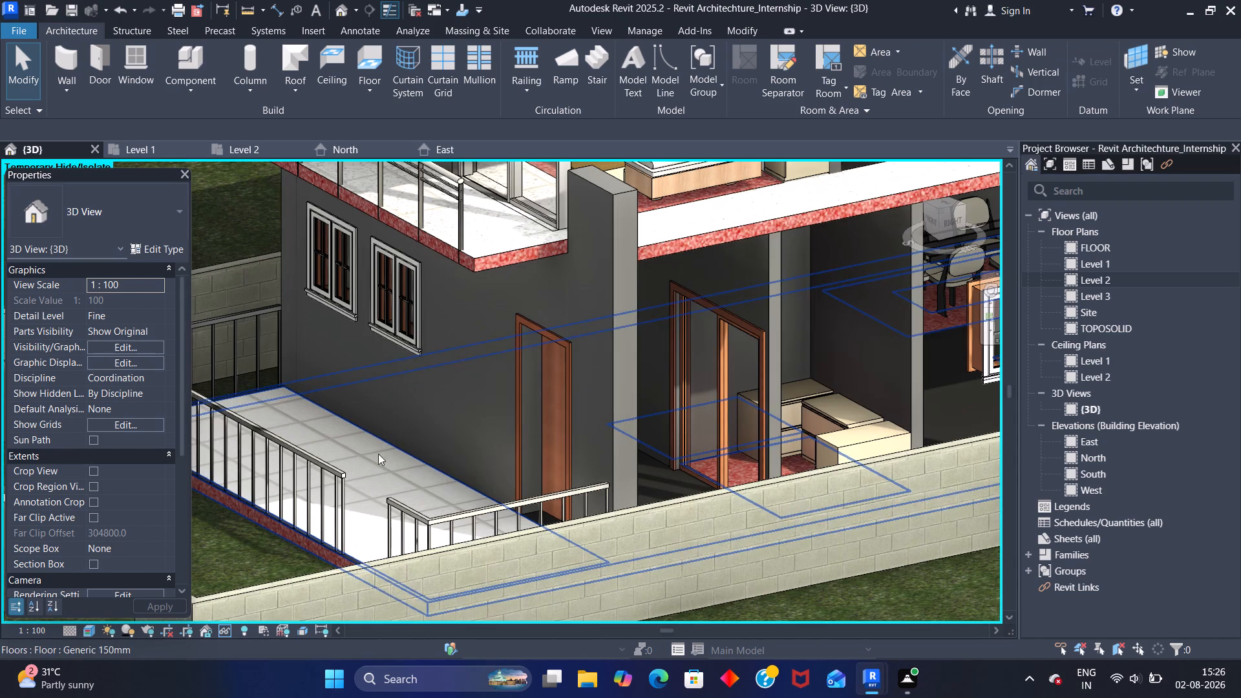
scroll(527, 209, "up", 1)
middle_click_drag(527, 209, 472, 379)
scroll(423, 413, "up", 4)
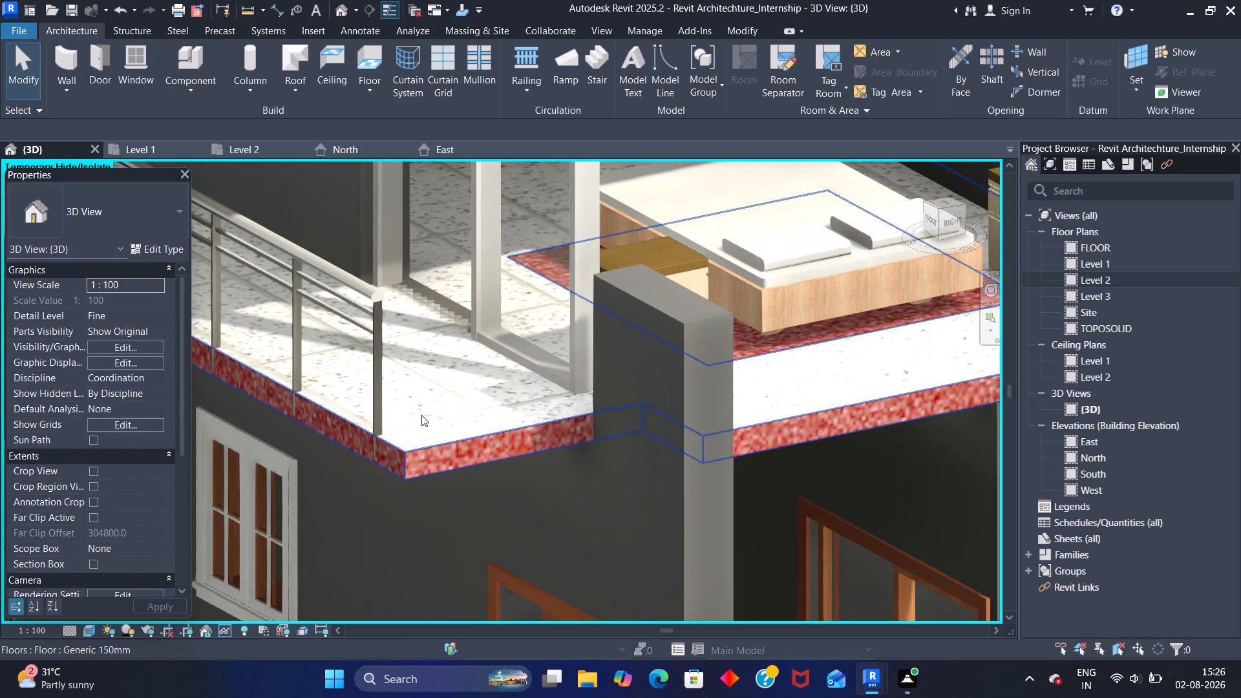
scroll(421, 415, "up", 7)
scroll(431, 388, "down", 17)
scroll(321, 555, "down", 1)
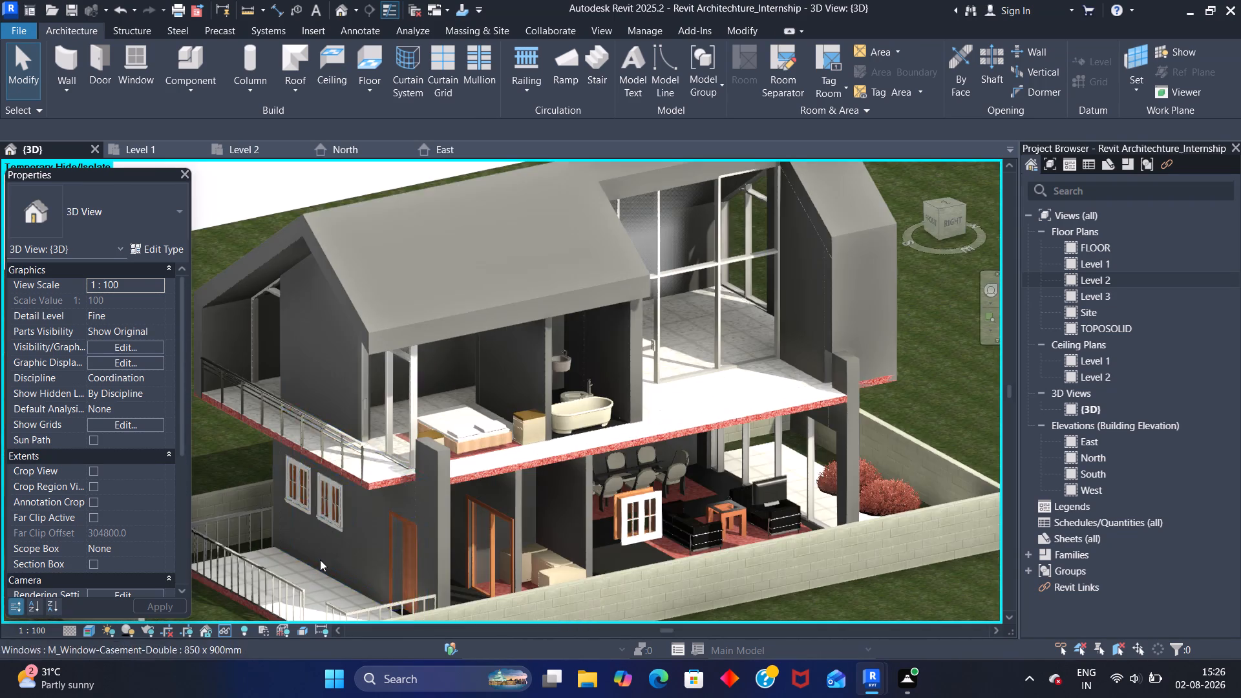
middle_click_drag(318, 563, 402, 441)
scroll(339, 486, "up", 20)
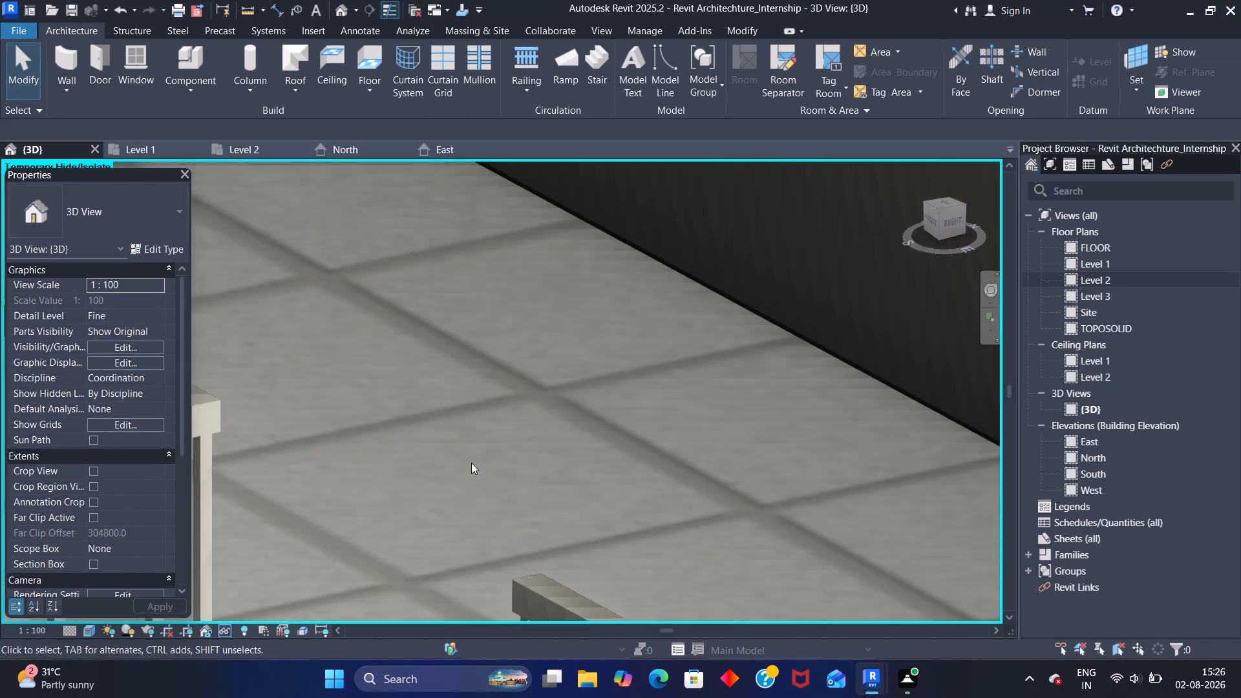
scroll(471, 463, "down", 20)
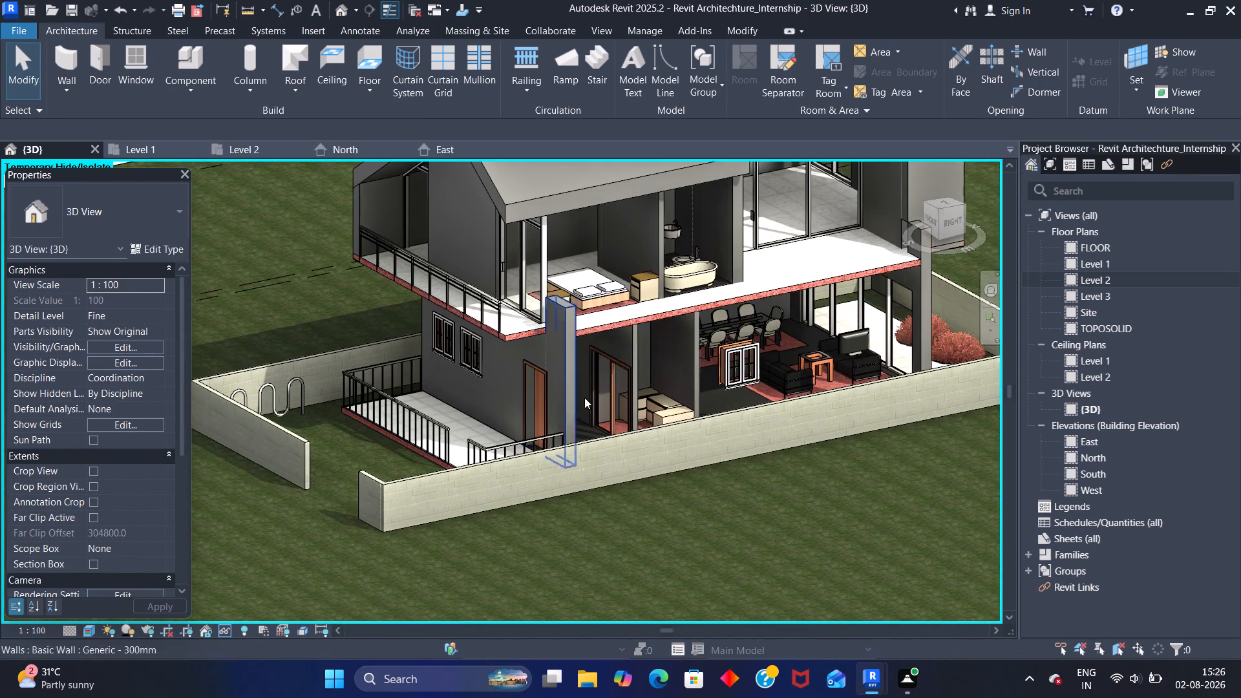
middle_click_drag(732, 397, 603, 416)
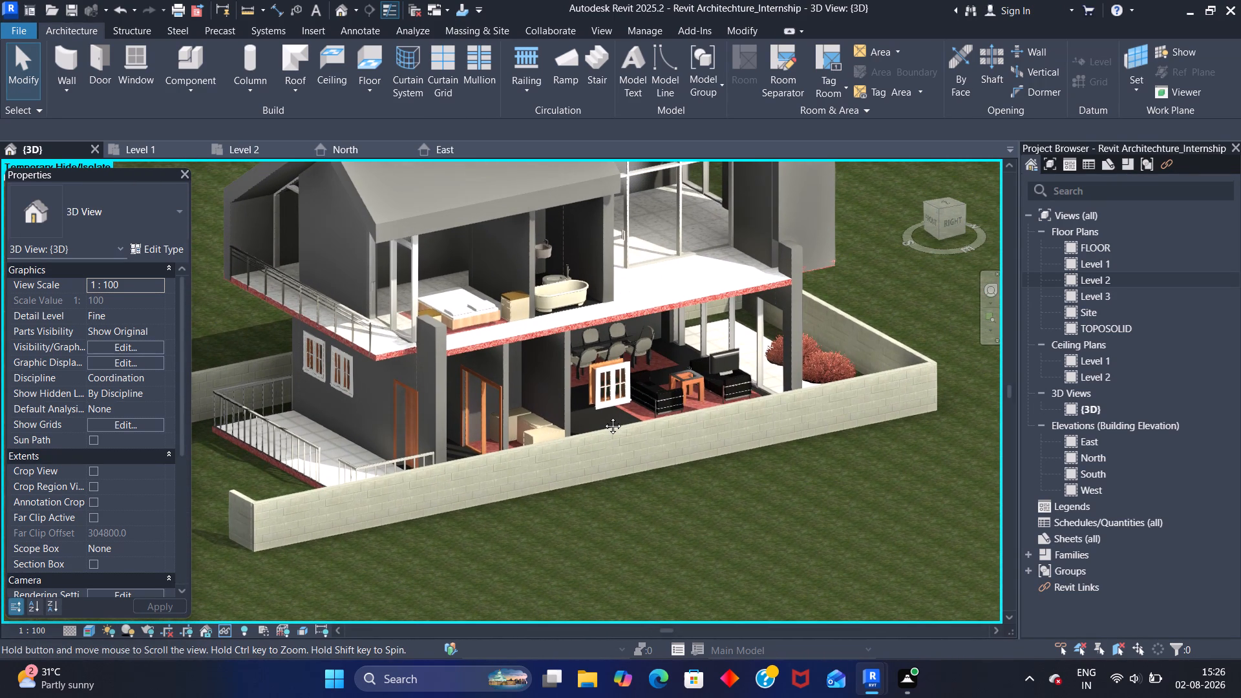
middle_click_drag(603, 416, 559, 432)
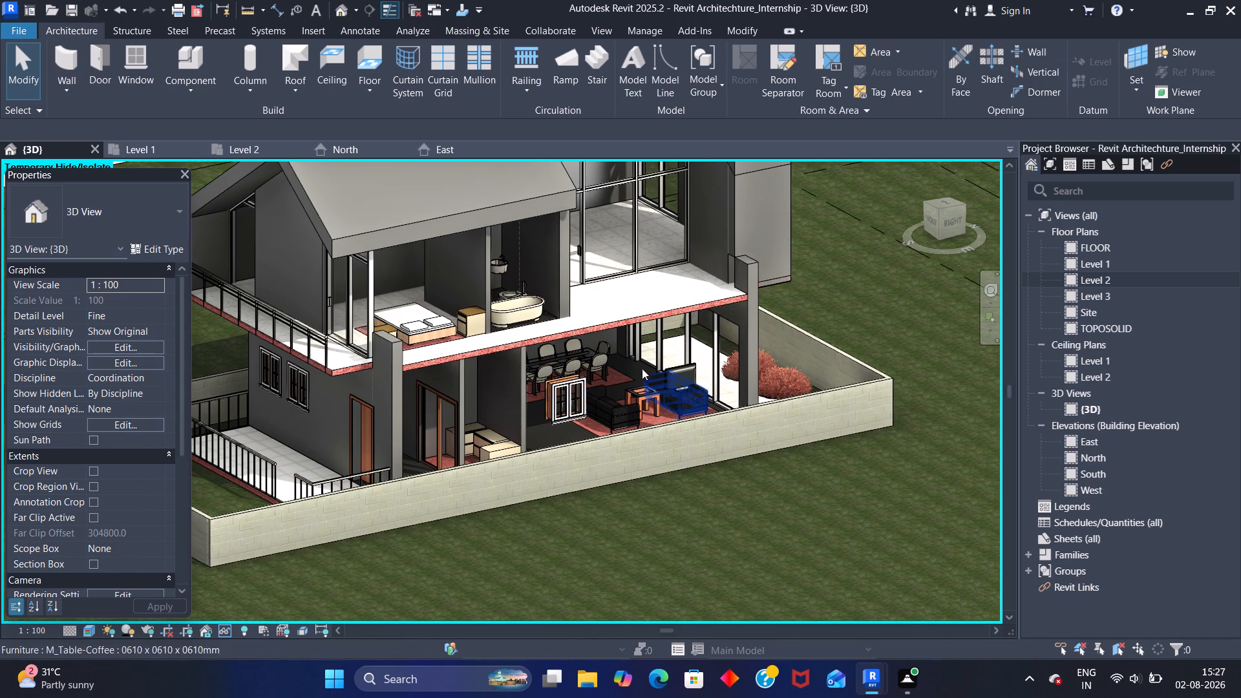
Examine the Level 1 living room sofas, coffee table and dining set, and the whole house from its open side.
scroll(631, 372, "up", 15)
scroll(526, 491, "up", 1)
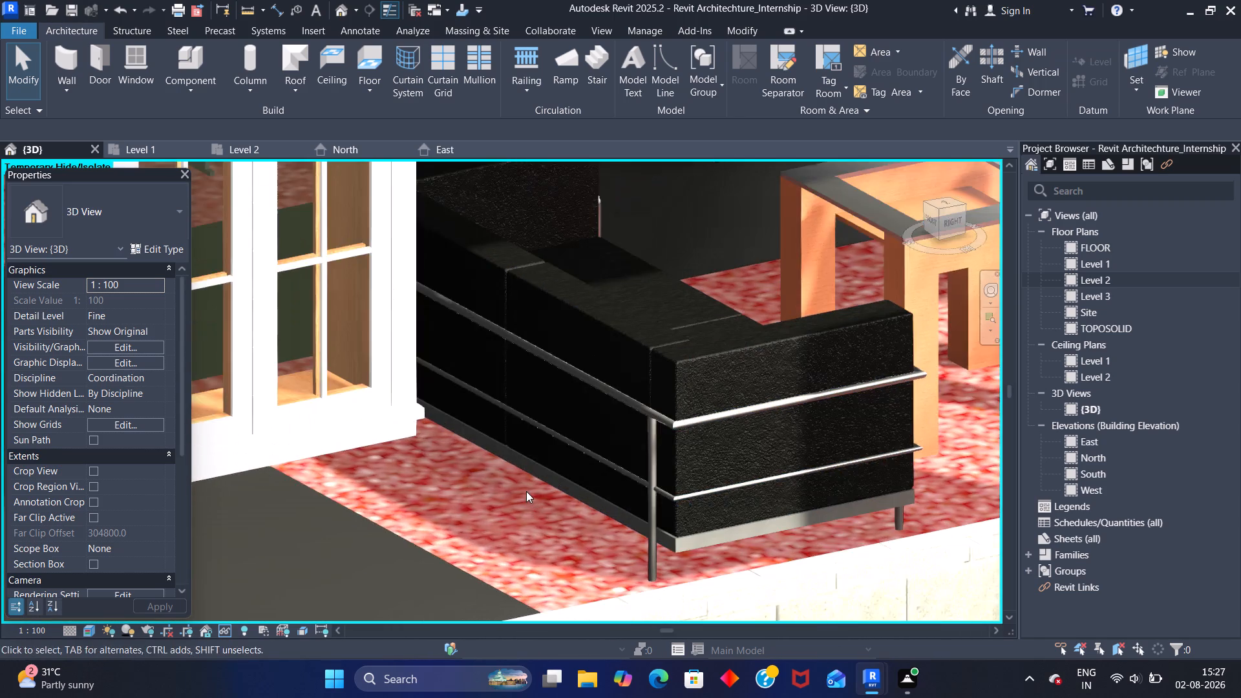
scroll(526, 491, "down", 9)
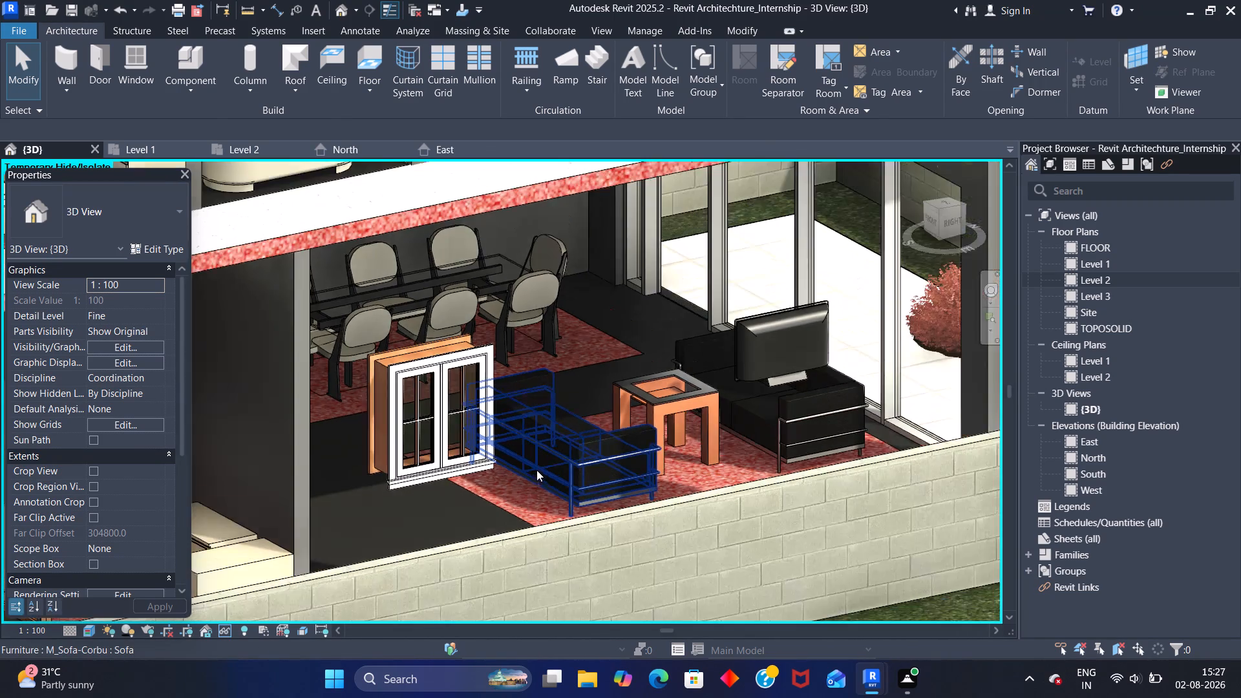
scroll(538, 467, "down", 7)
scroll(563, 359, "down", 2)
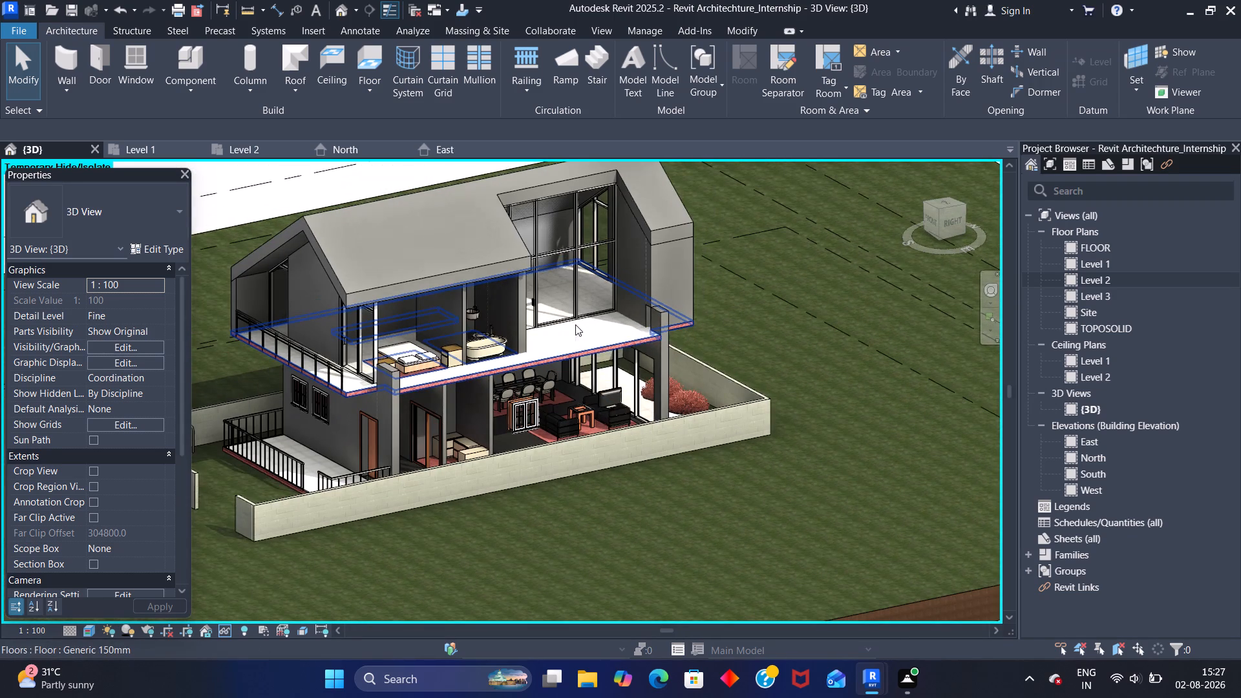
middle_click_drag(582, 322, 537, 324, "shift")
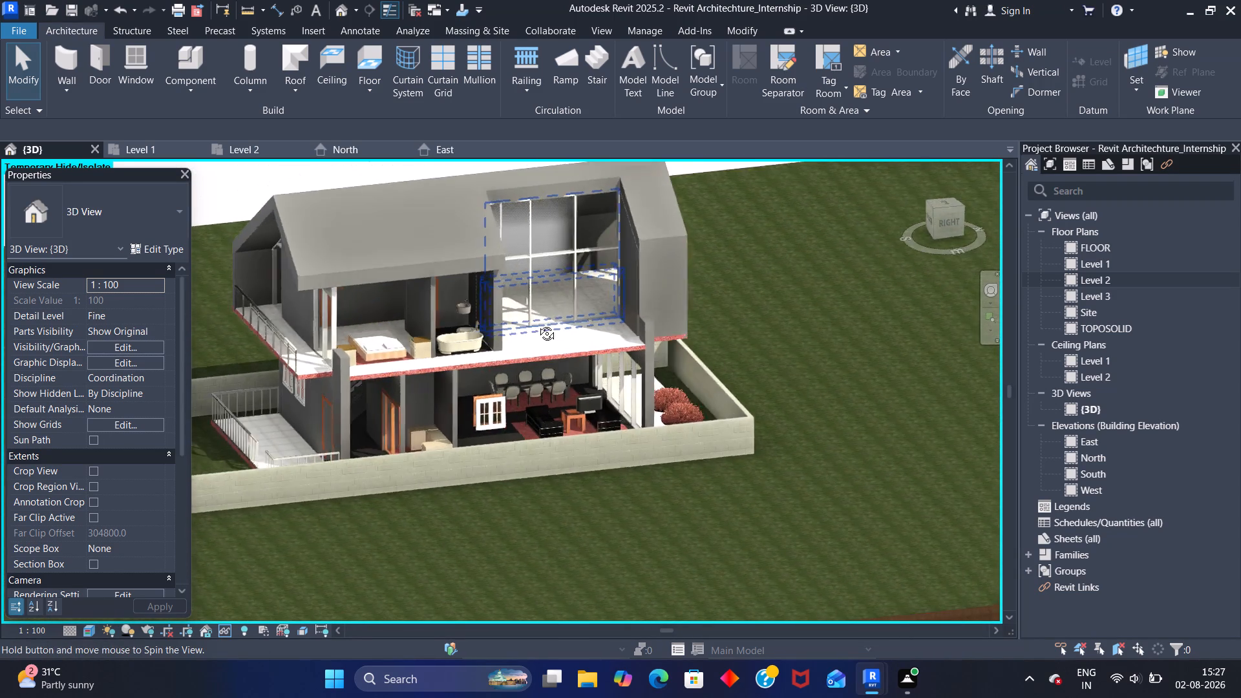
middle_click_drag(537, 324, 500, 329, "shift")
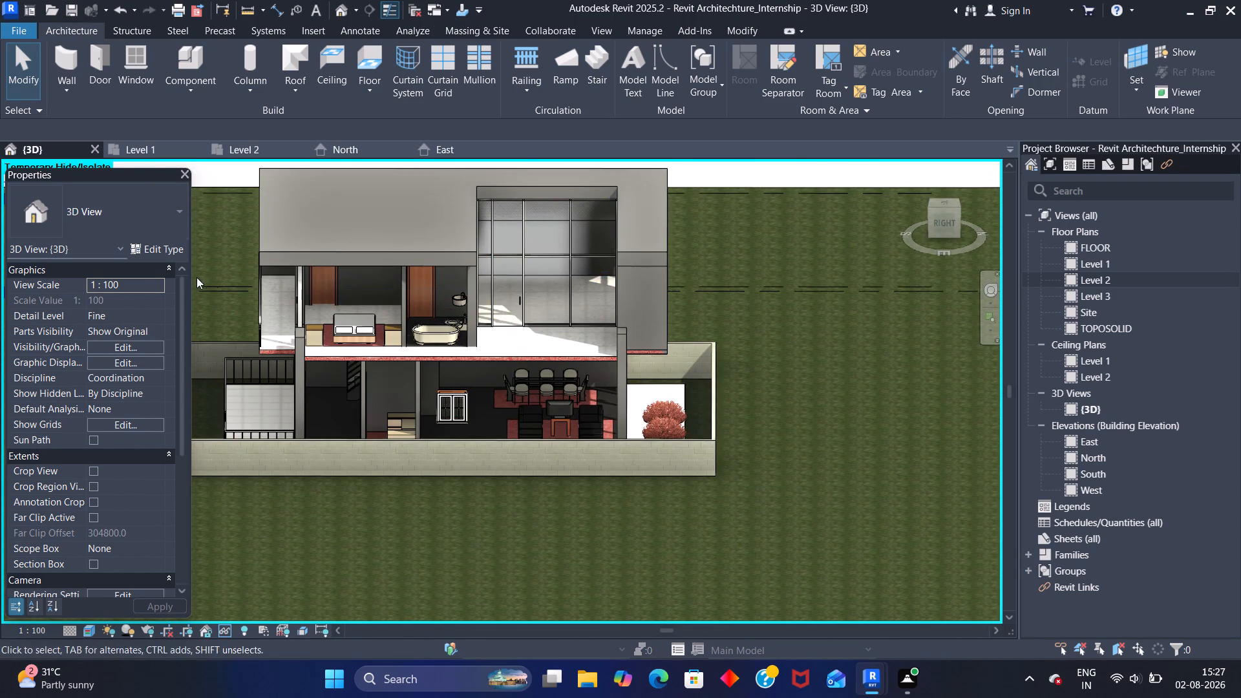
Reset the temporary hide in the 3D view to restore the hidden exterior walls.
type("HR")
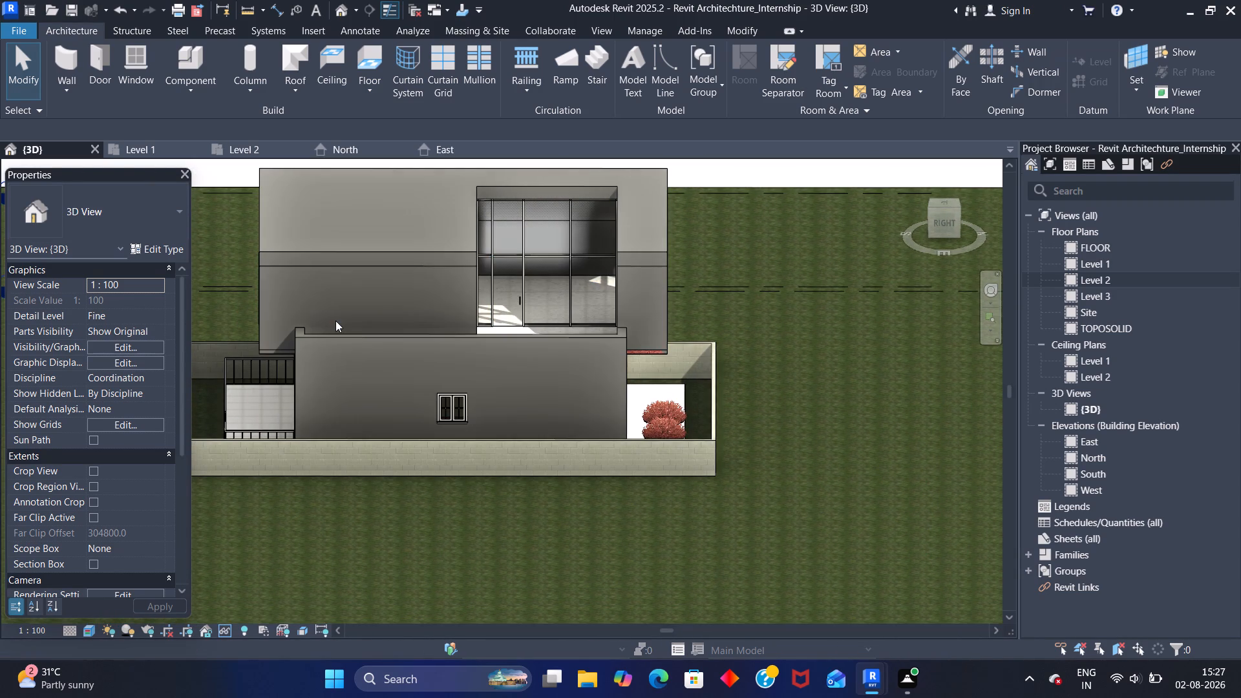
Delete the hemispheric table lamps from both bedside cabinets in the Level 2 bedroom plan.
left_click(158, 146)
left_click(263, 147)
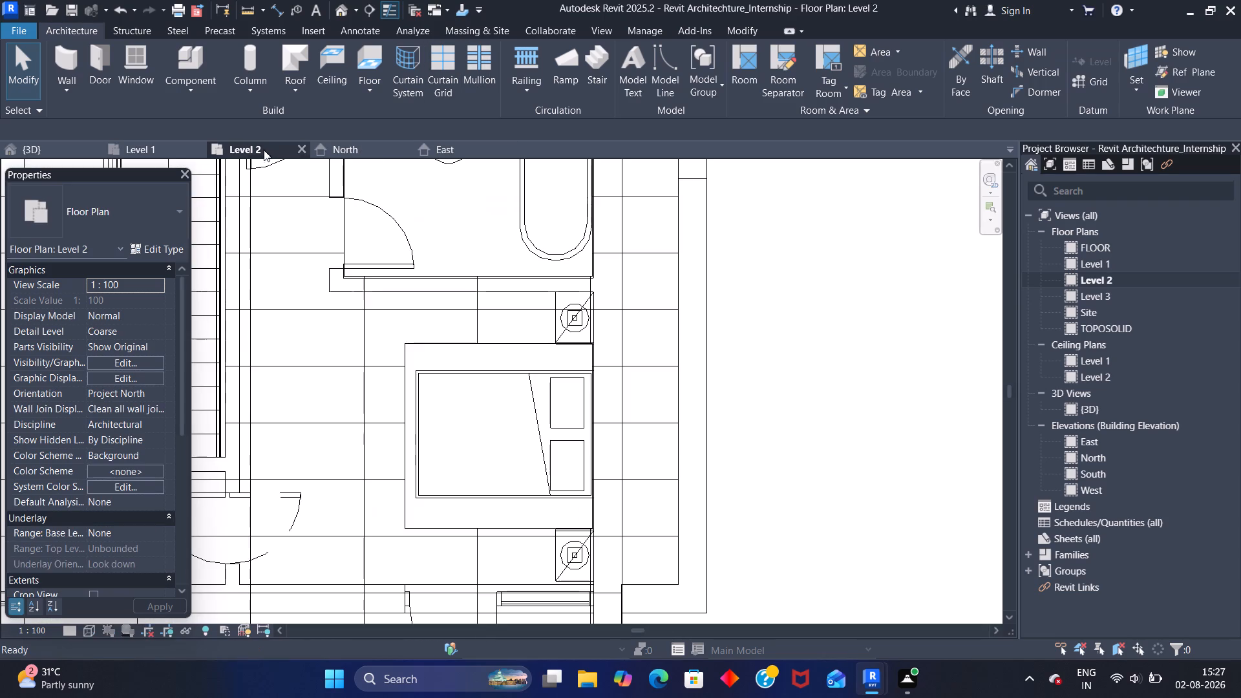
left_click(573, 328)
scroll(573, 328, "up", 2)
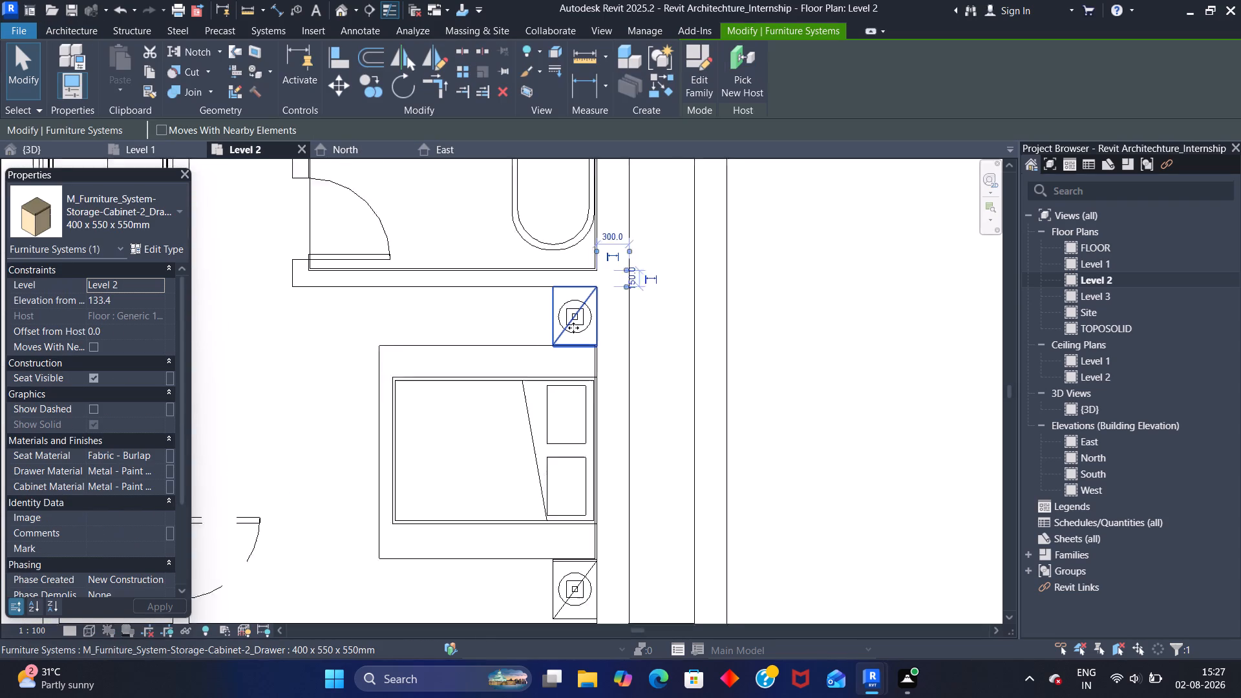
scroll(573, 328, "up", 13)
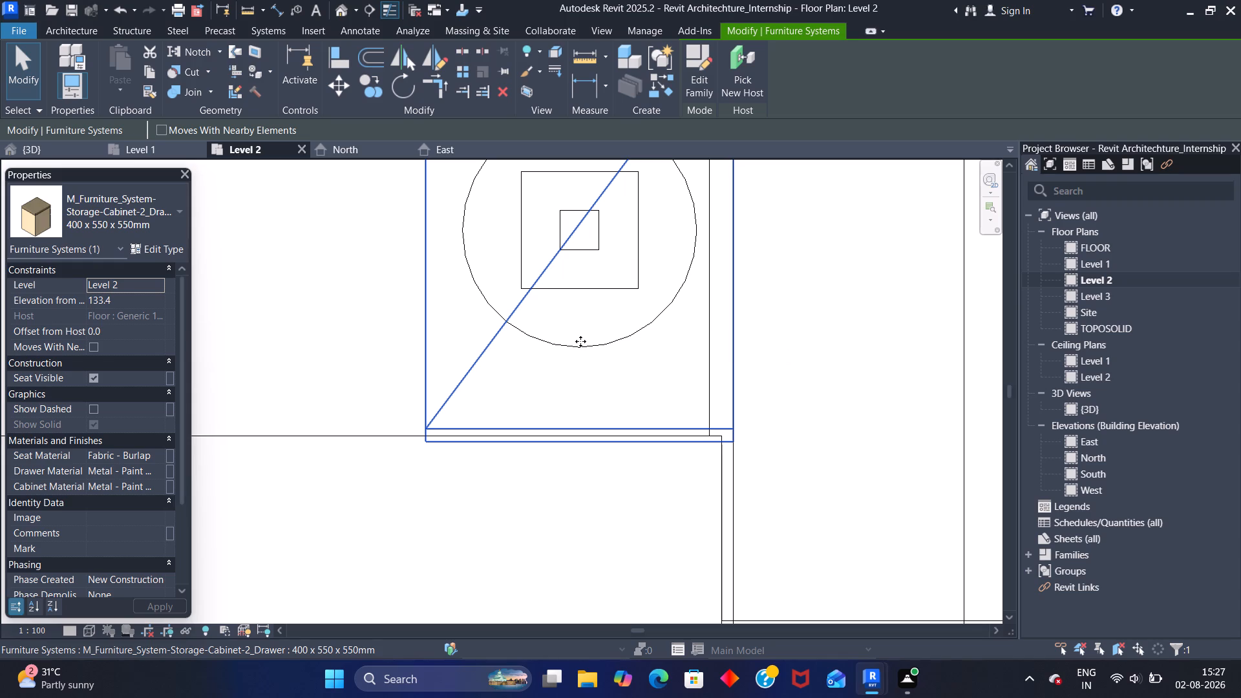
key("Tab")
left_click(575, 343)
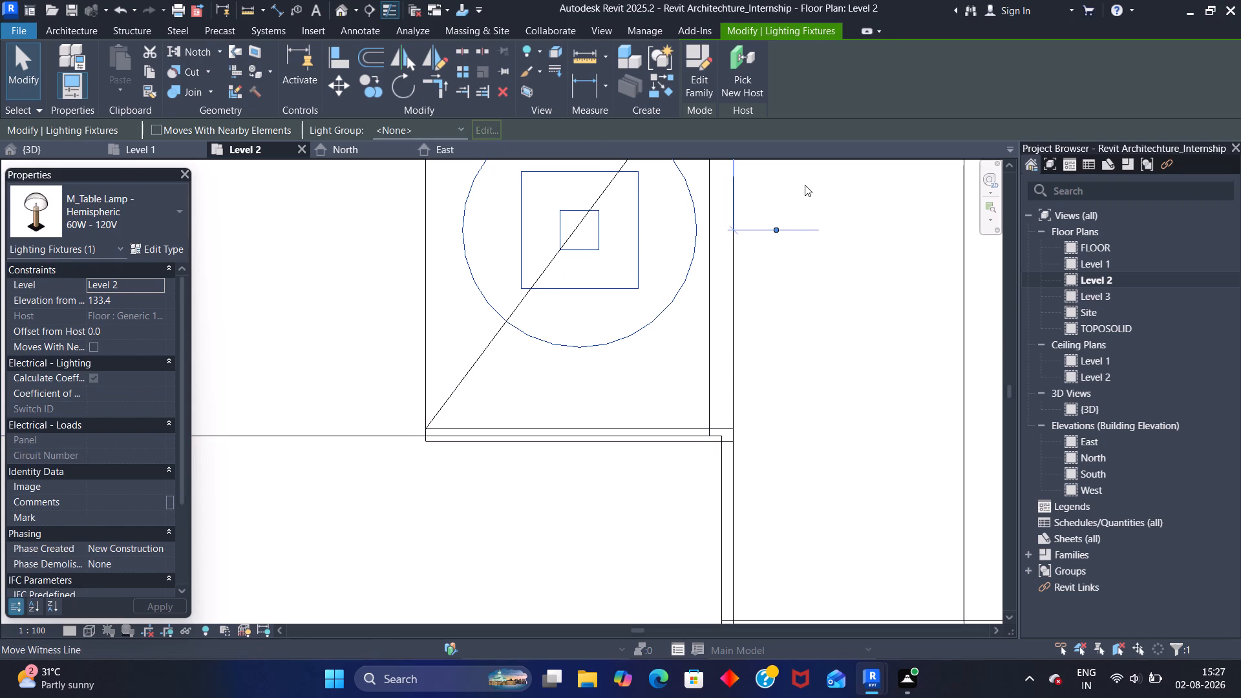
key("Delete")
scroll(641, 335, "down", 11)
middle_click_drag(584, 344, 594, 337)
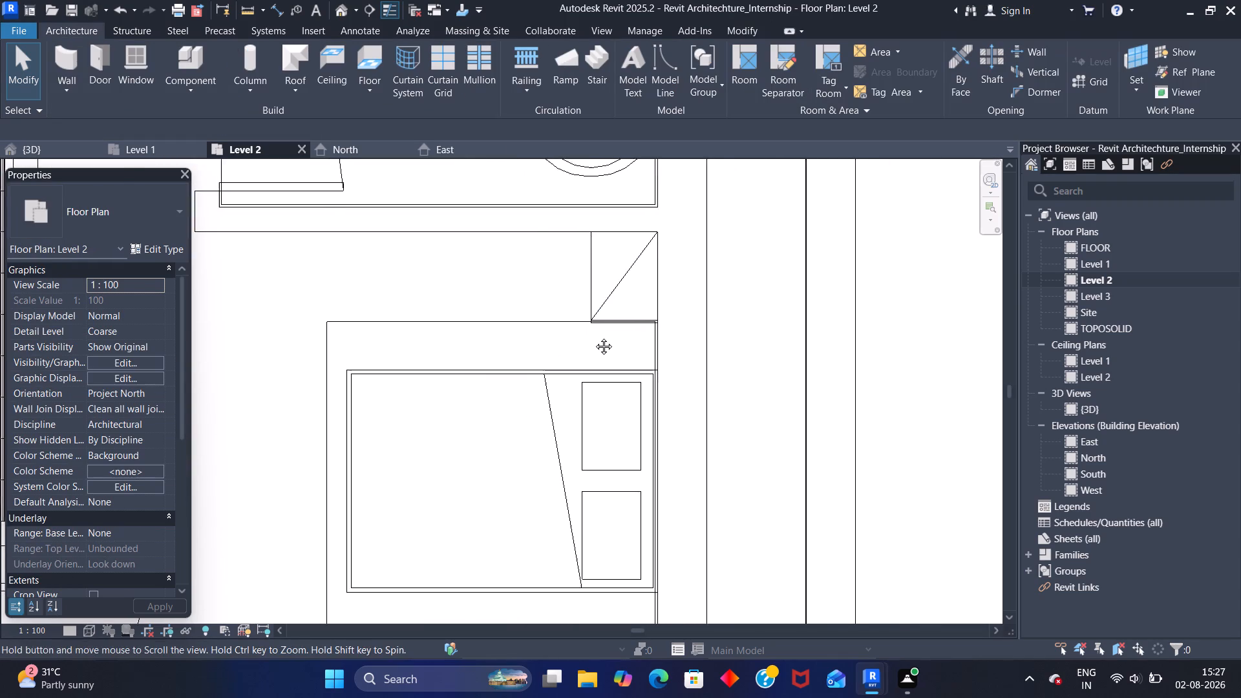
middle_click_drag(594, 337, 637, 177)
scroll(668, 513, "up", 7)
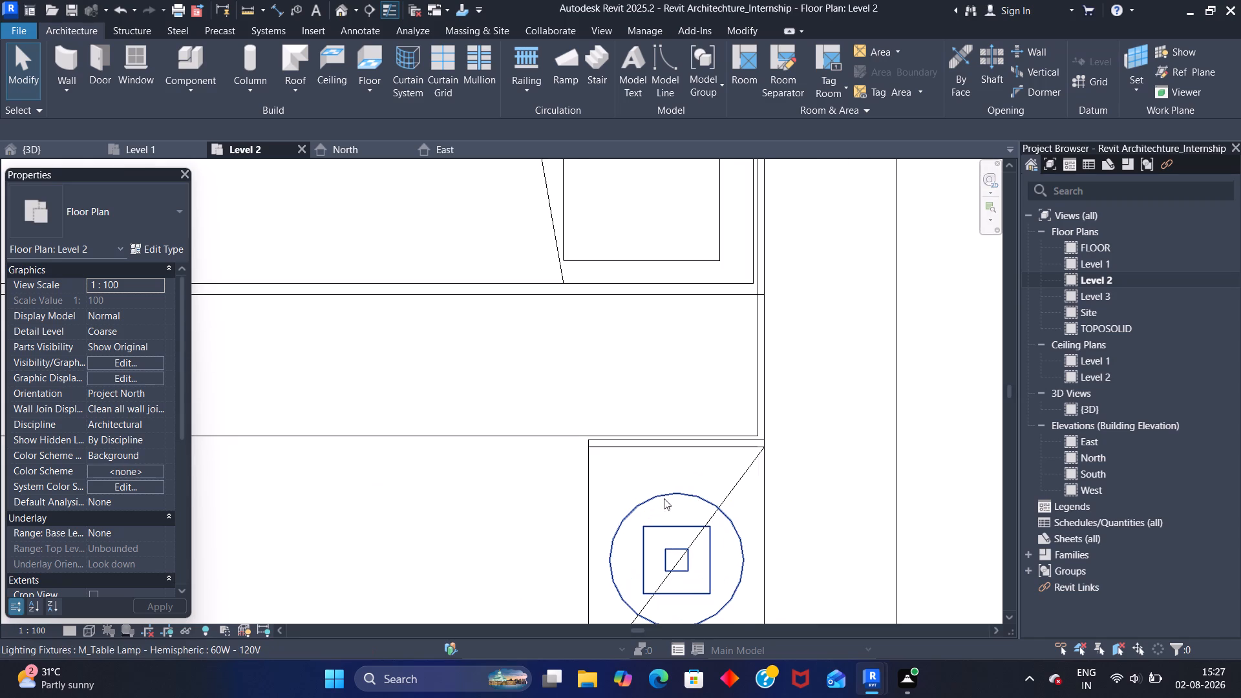
left_click(664, 495)
key("Delete")
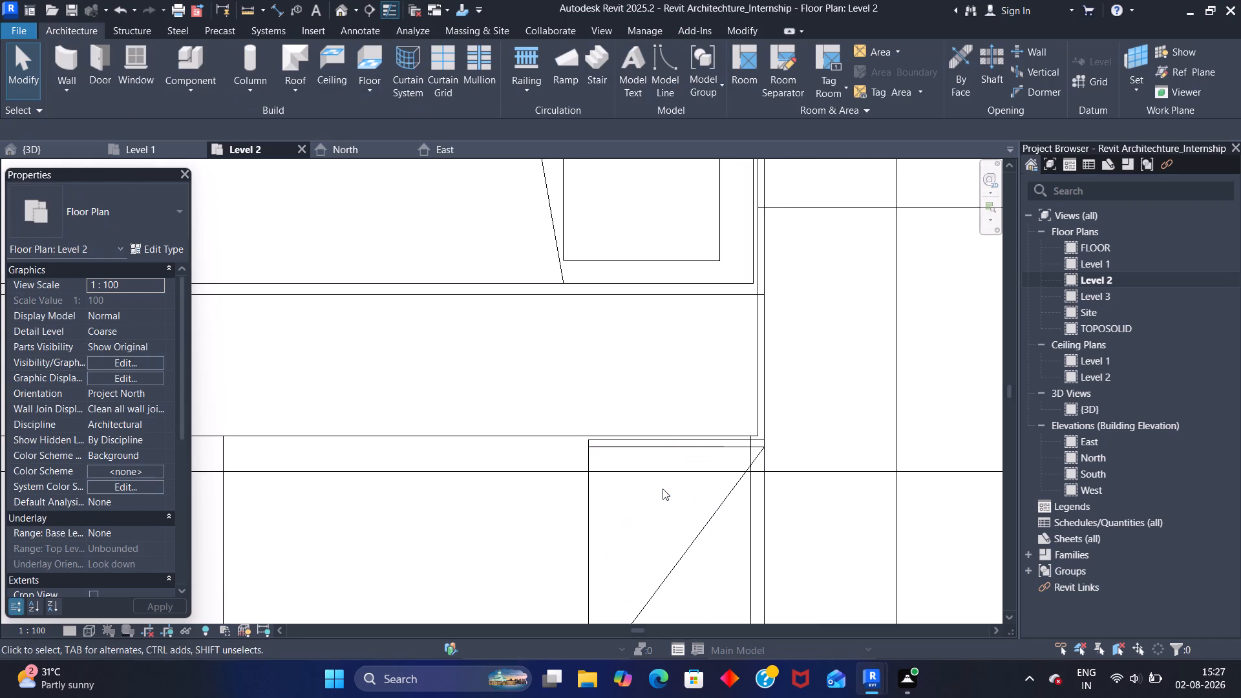
Start loading a new component on Level 2 and open the Work Surfaces folder of the US Furniture System library.
scroll(557, 351, "down", 12)
middle_click_drag(416, 241, 584, 350)
scroll(478, 313, "down", 6)
middle_click_drag(451, 279, 586, 410)
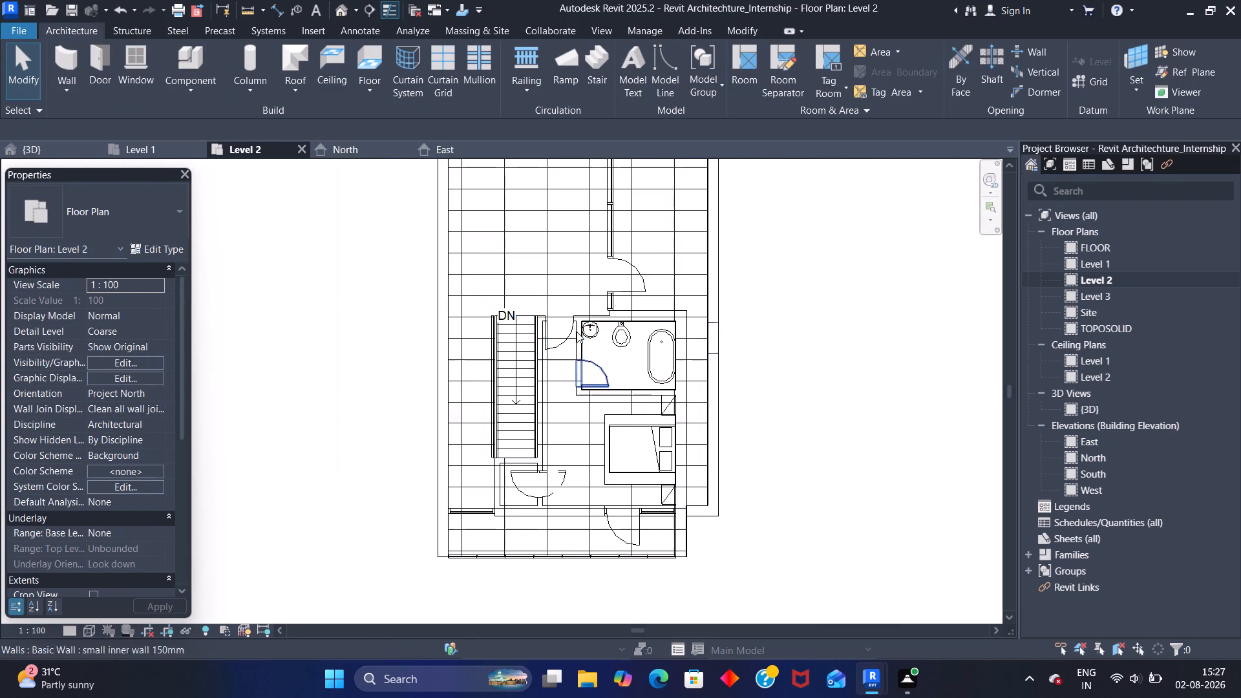
middle_click_drag(549, 237, 573, 350)
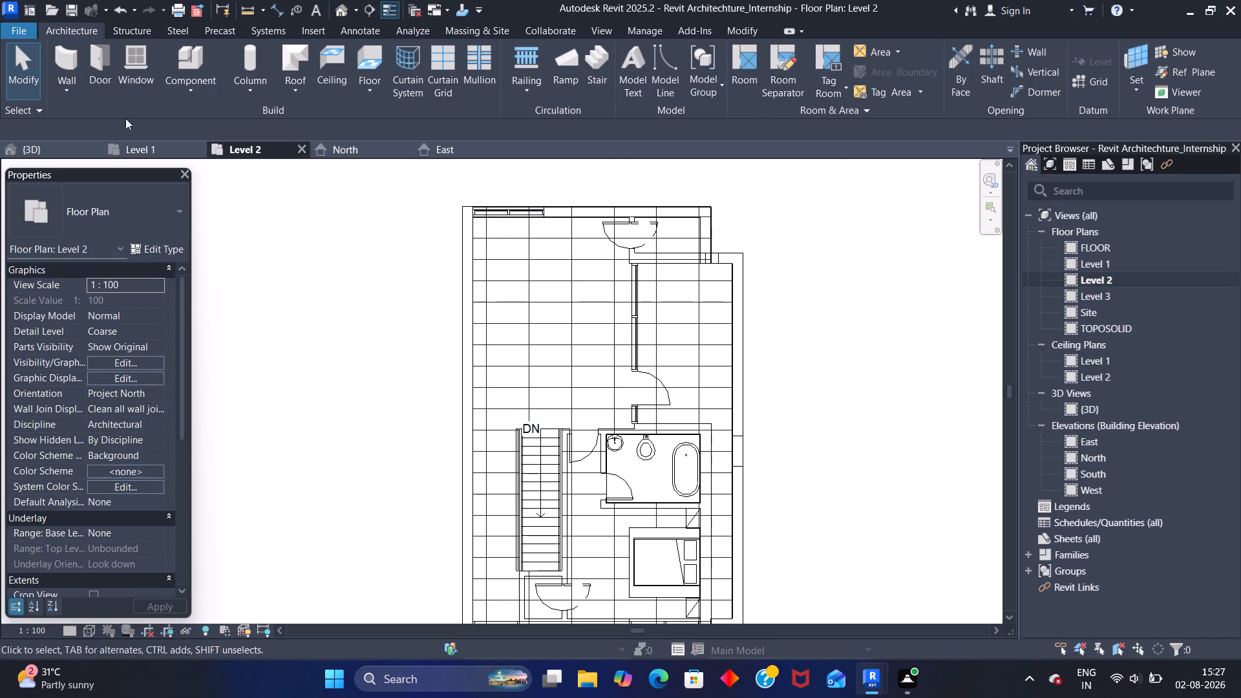
left_click(201, 63)
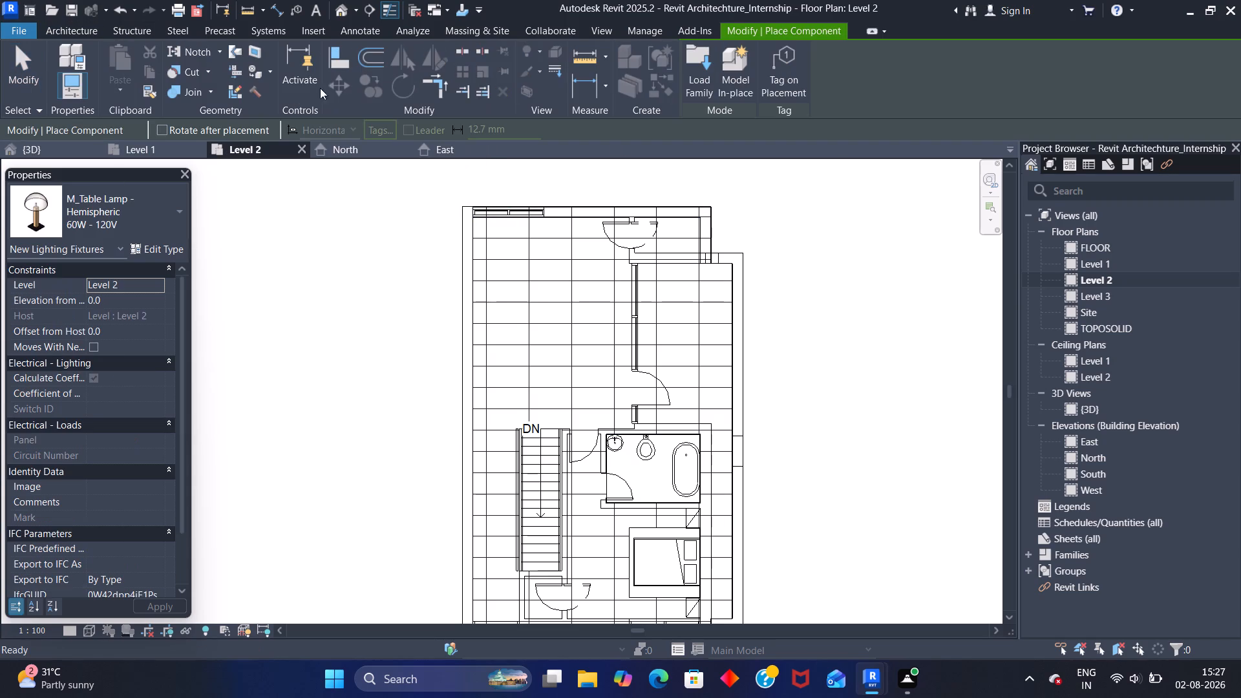
left_click(698, 81)
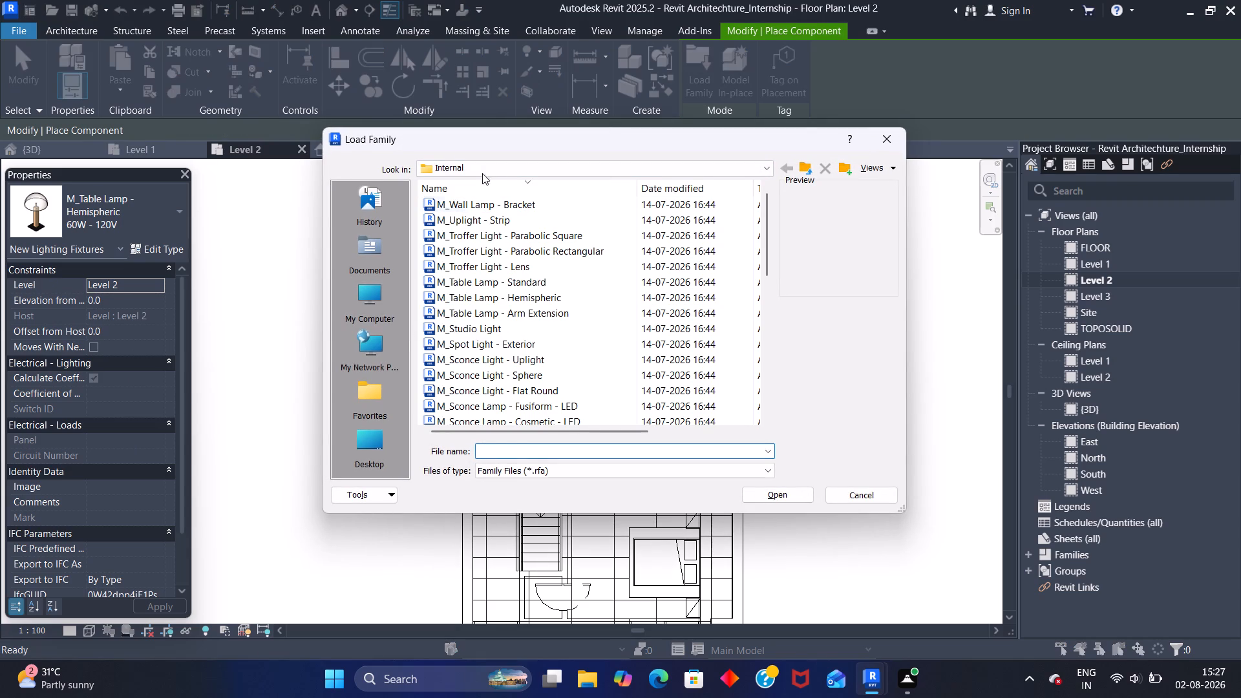
scroll(515, 293, "down", 3)
scroll(547, 213, "up", 3)
left_click(760, 169)
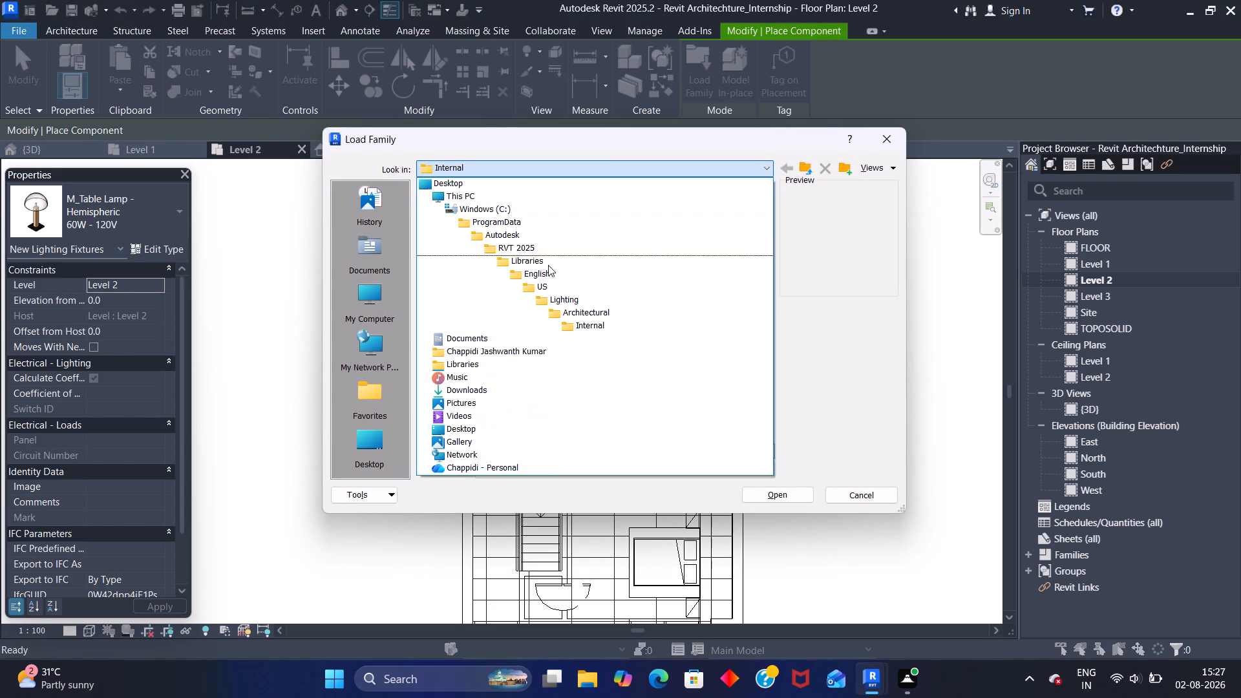
left_click(553, 284)
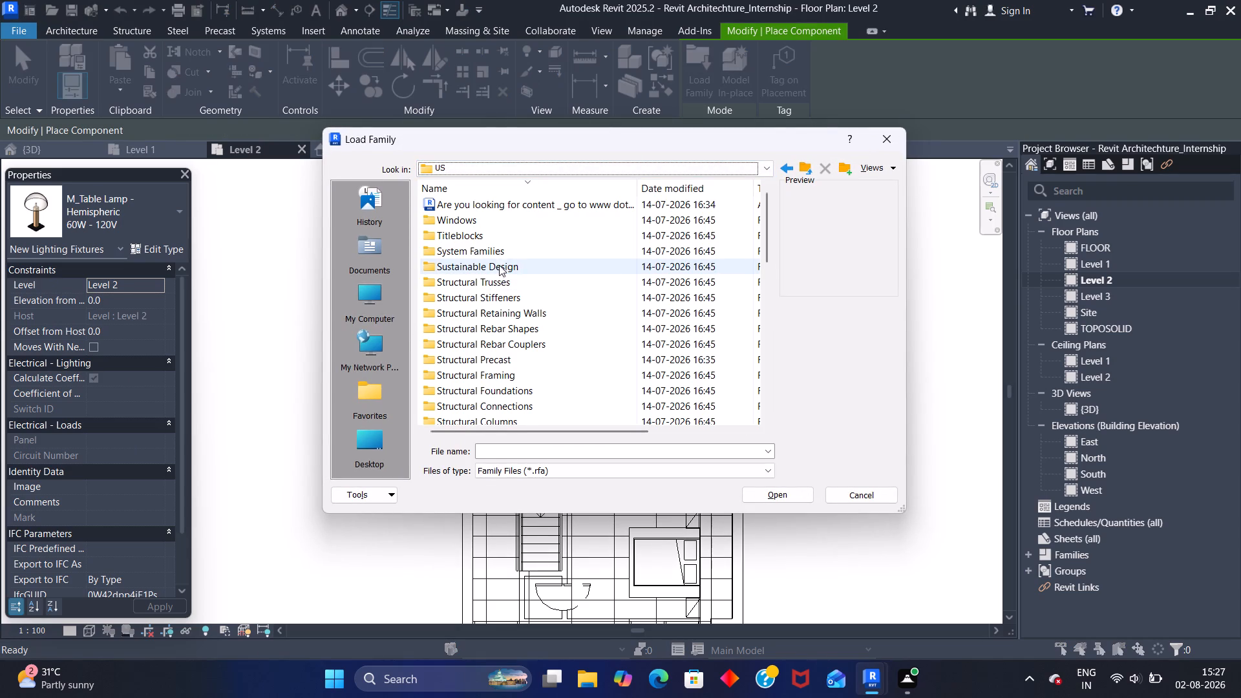
scroll(505, 255, "down", 4)
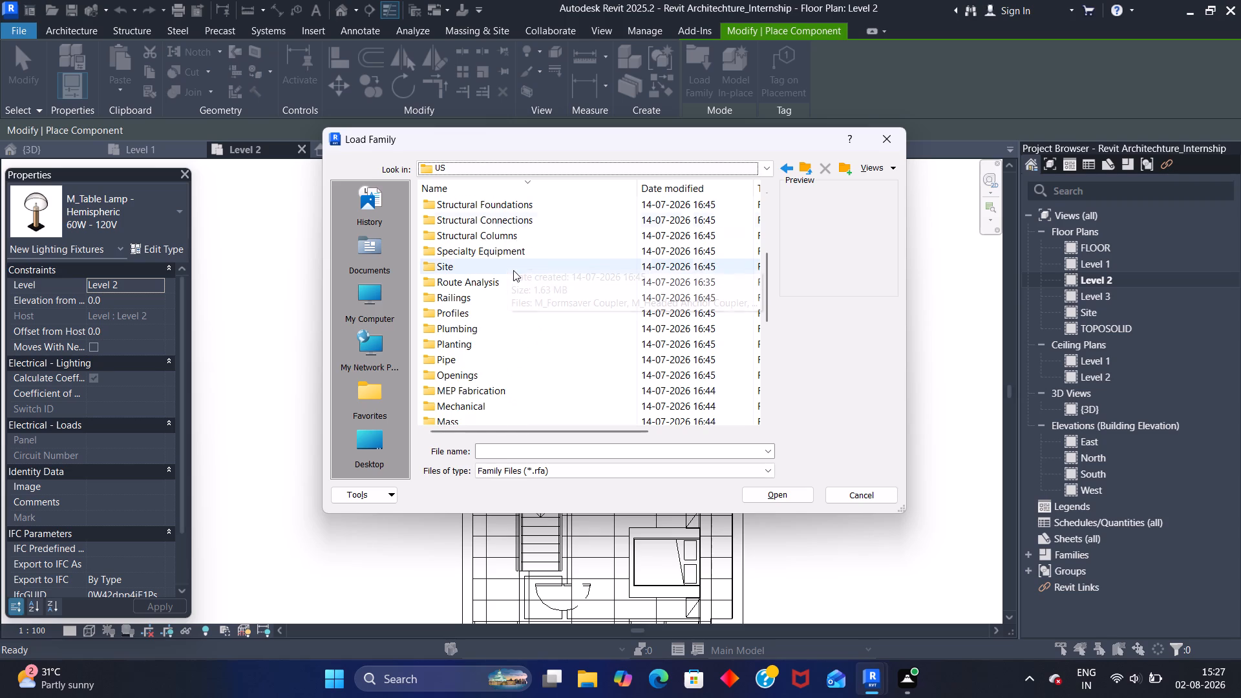
scroll(514, 275, "down", 3)
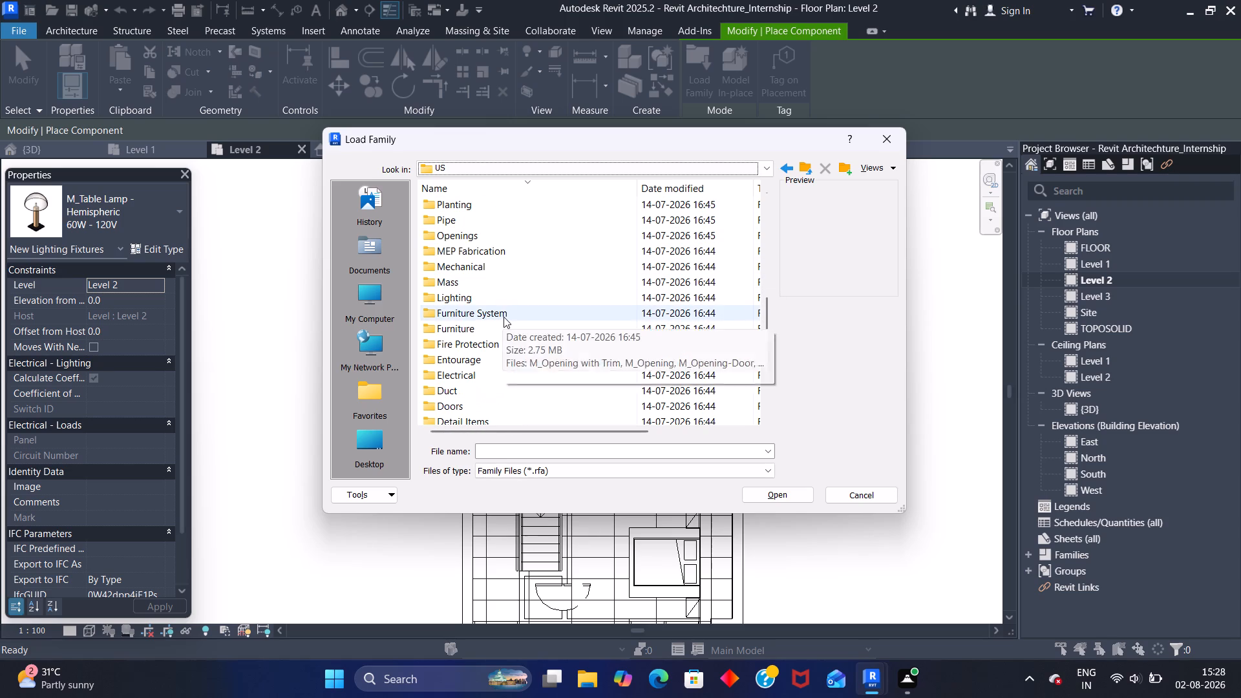
double_click(504, 317)
double_click(492, 206)
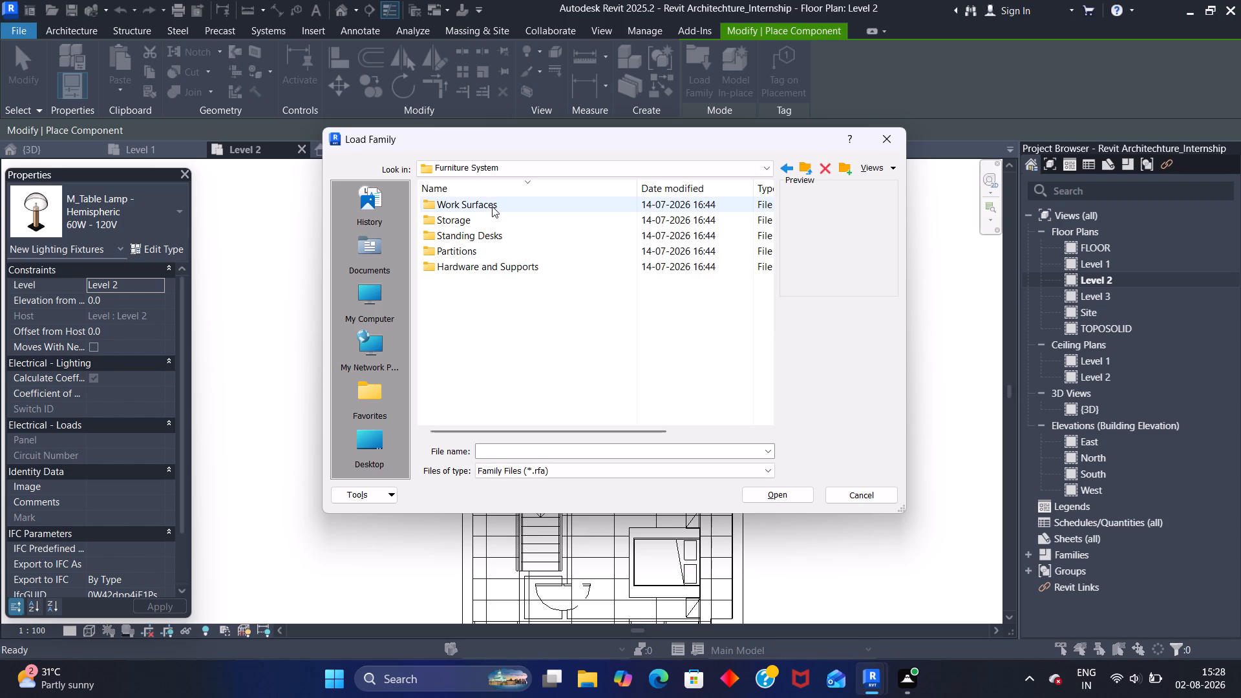
Preview the Furniture System work surface families, from Round_End through the L-shaped and corner shapes to 120_Degree.
left_click(489, 207)
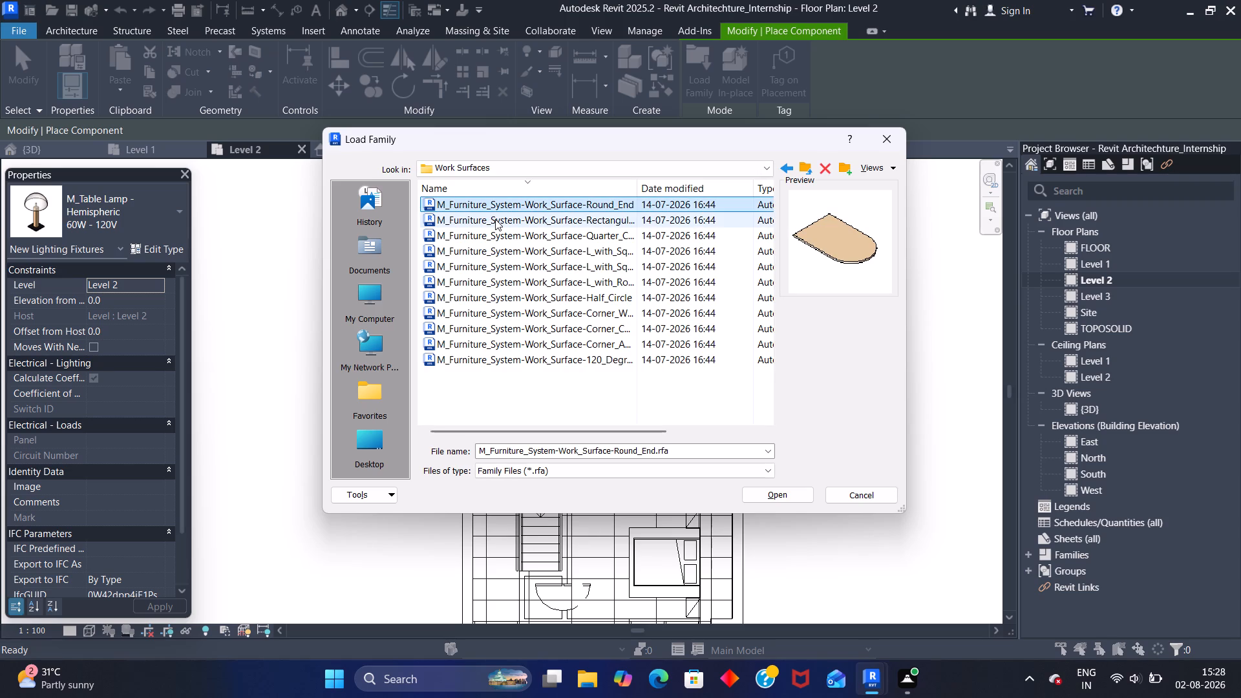
left_click(544, 220)
left_click(540, 237)
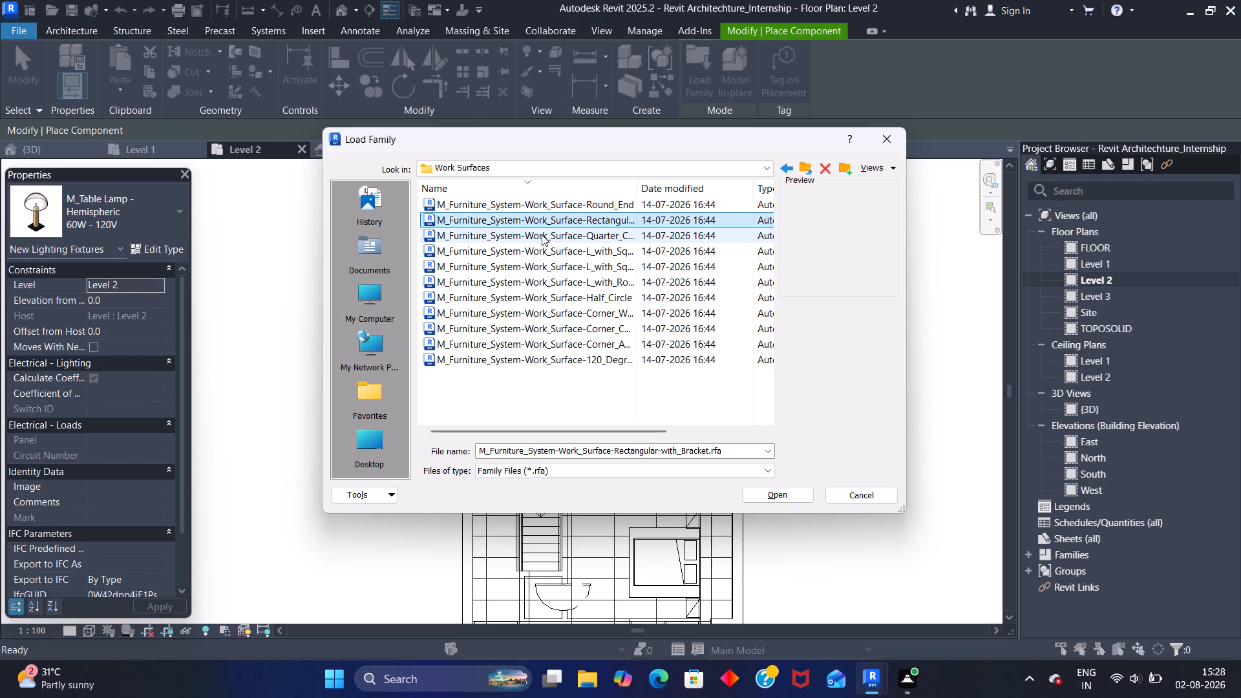
left_click(542, 250)
left_click(541, 261)
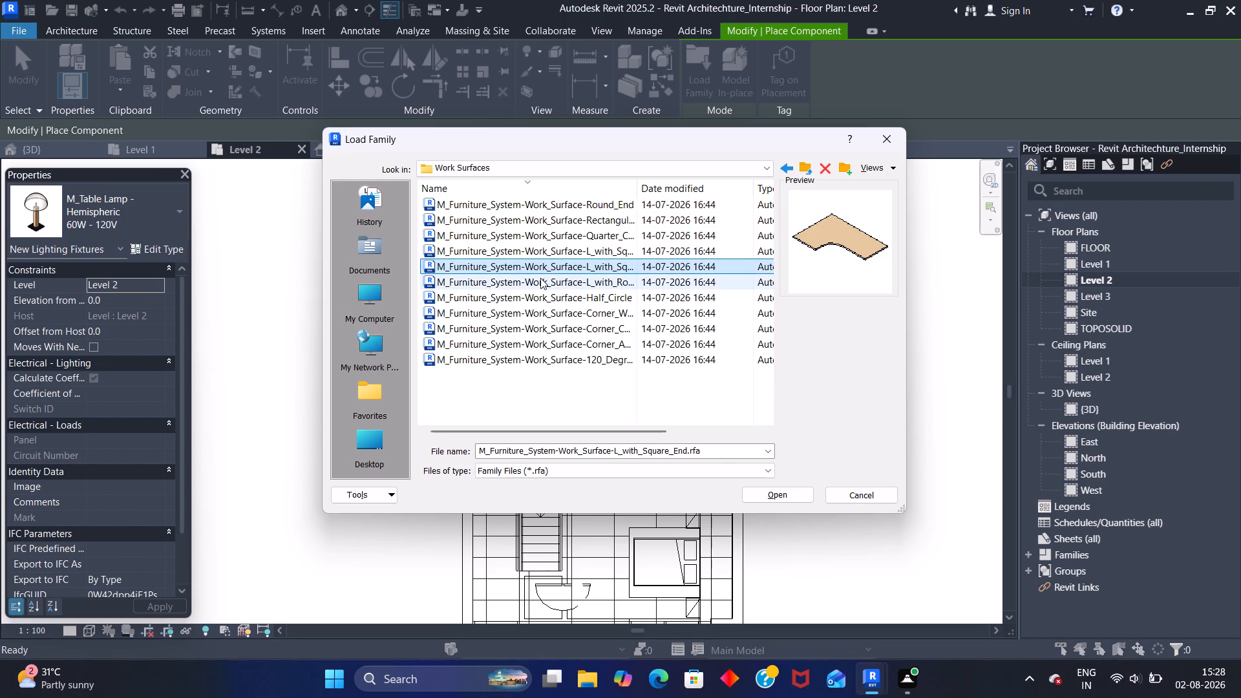
left_click(540, 278)
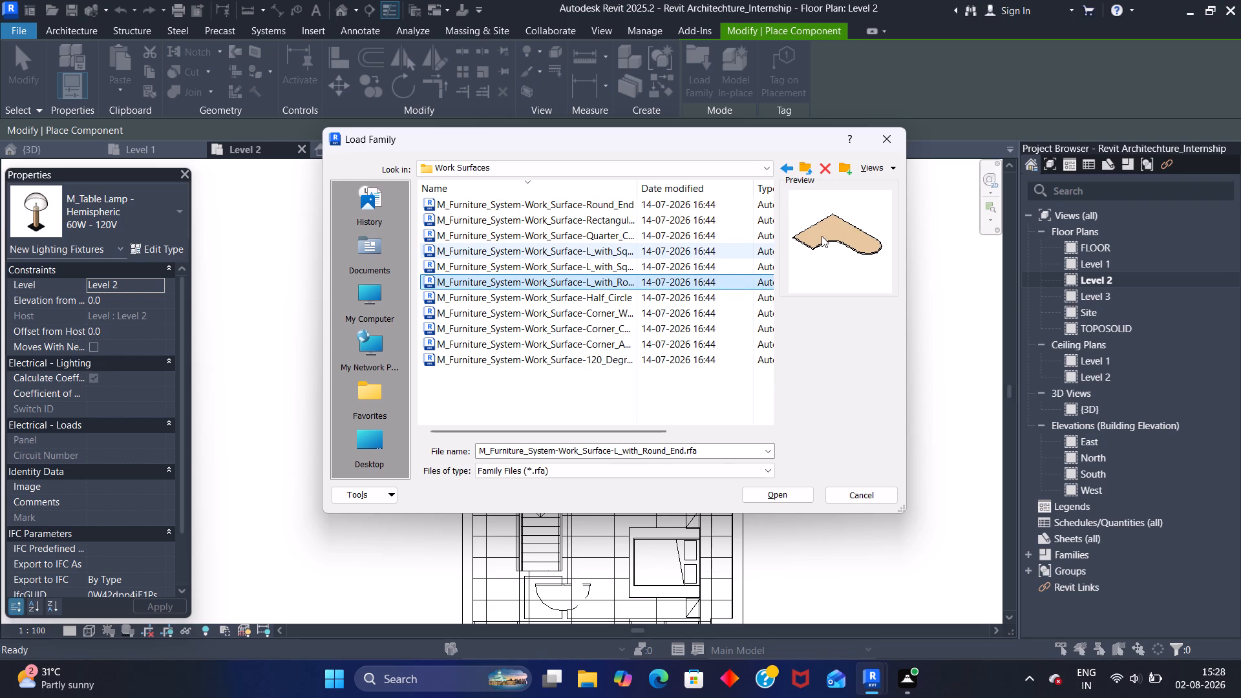
left_click(505, 293)
left_click(508, 316)
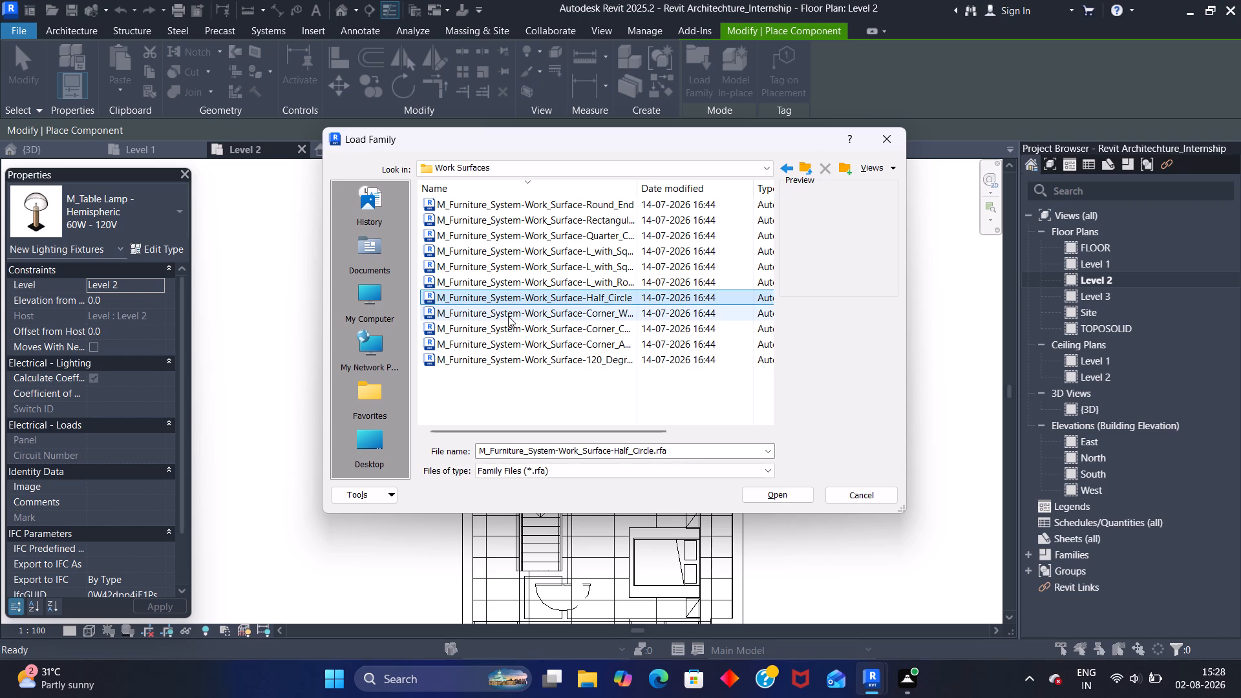
left_click(507, 326)
left_click(504, 336)
left_click(502, 360)
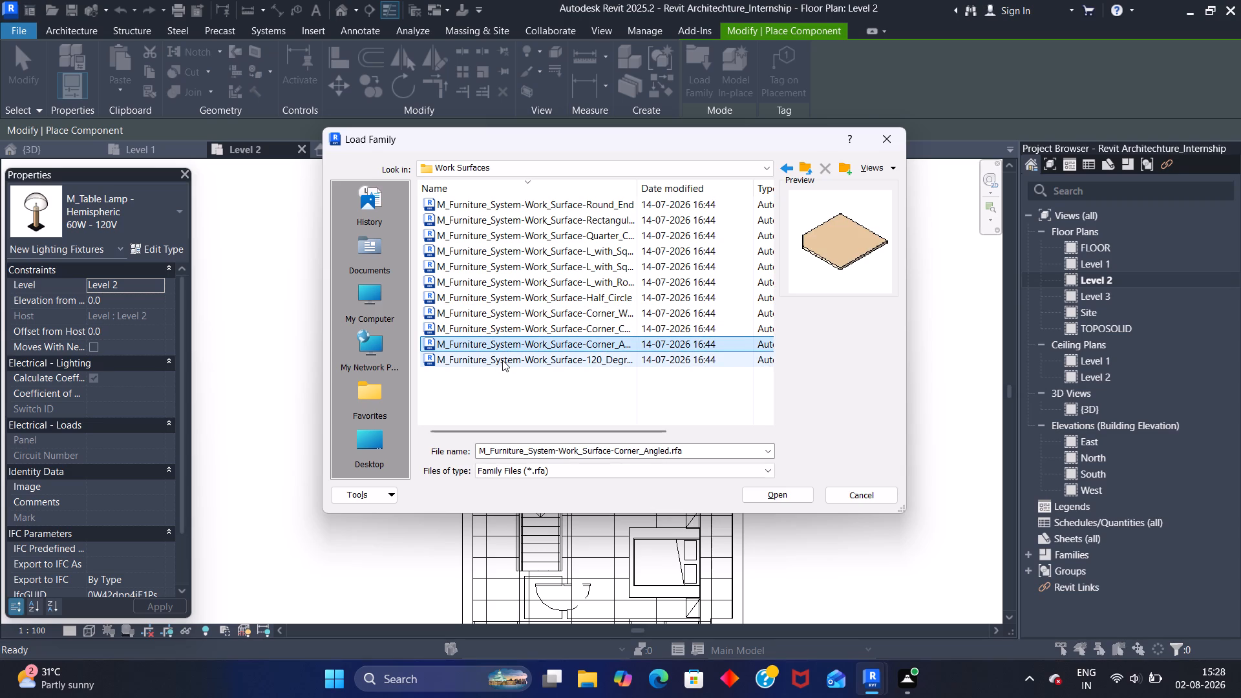
Load the rectangular standing desk family from the Standing Desks folder in its 2150 x 750mm type.
left_click(786, 171)
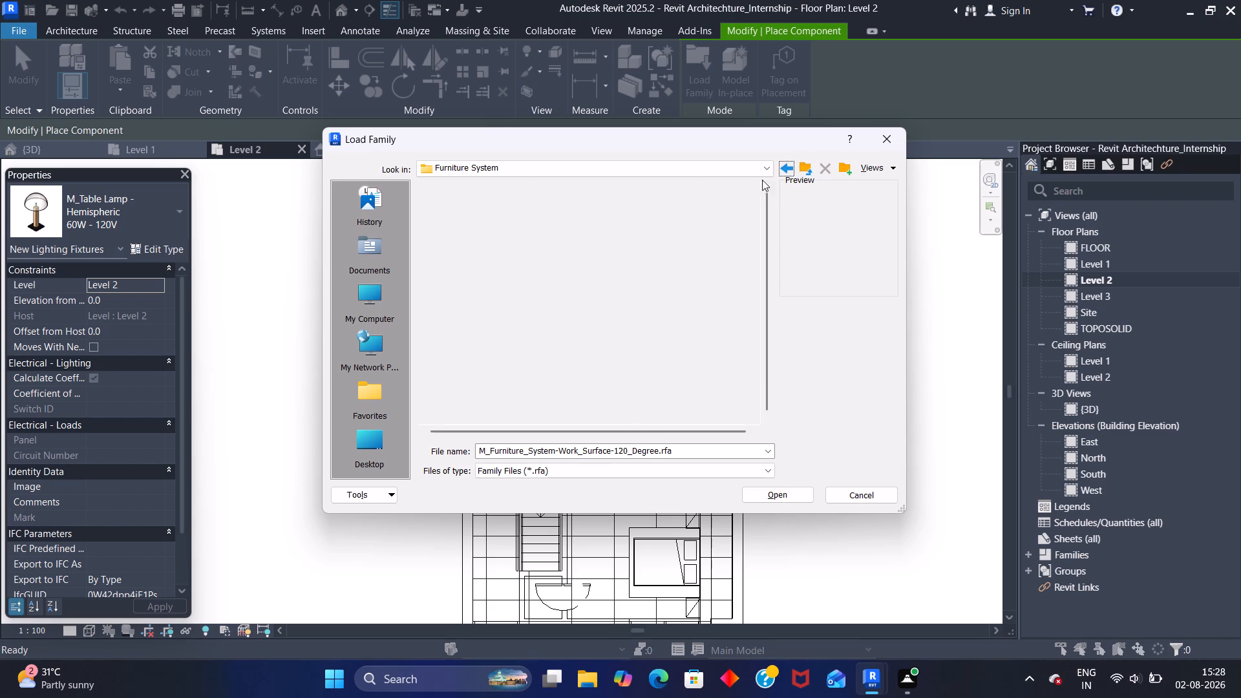
left_click(496, 236)
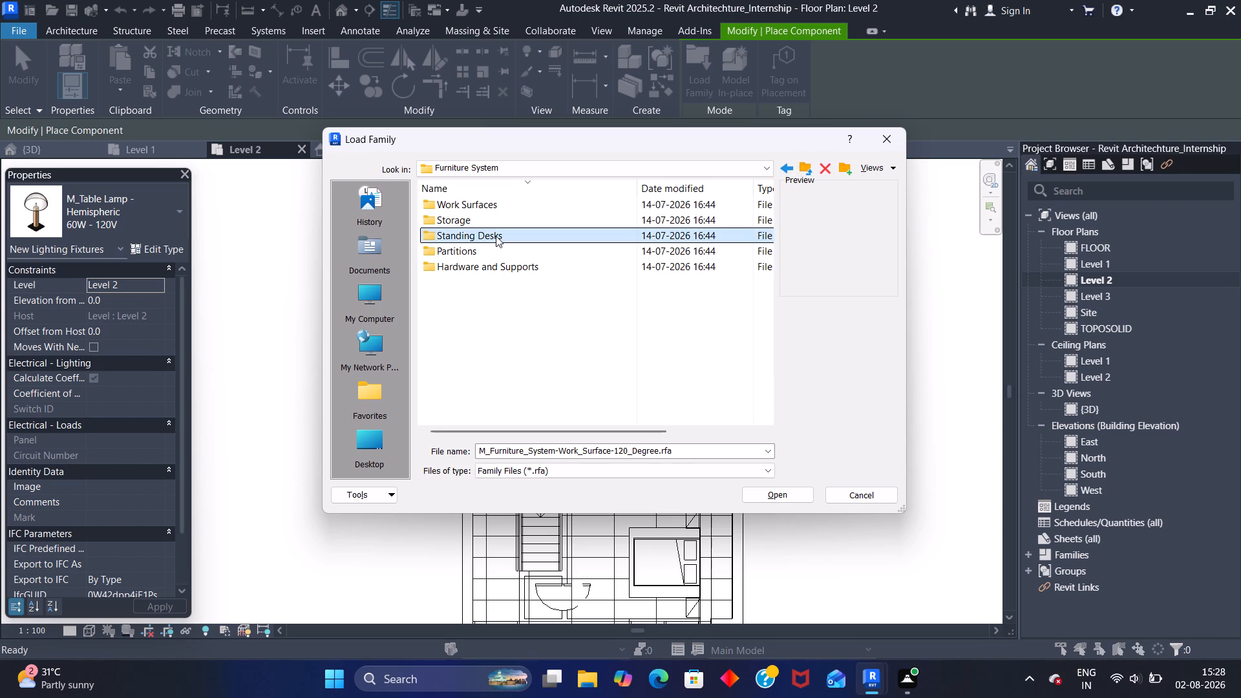
double_click(496, 236)
double_click(495, 204)
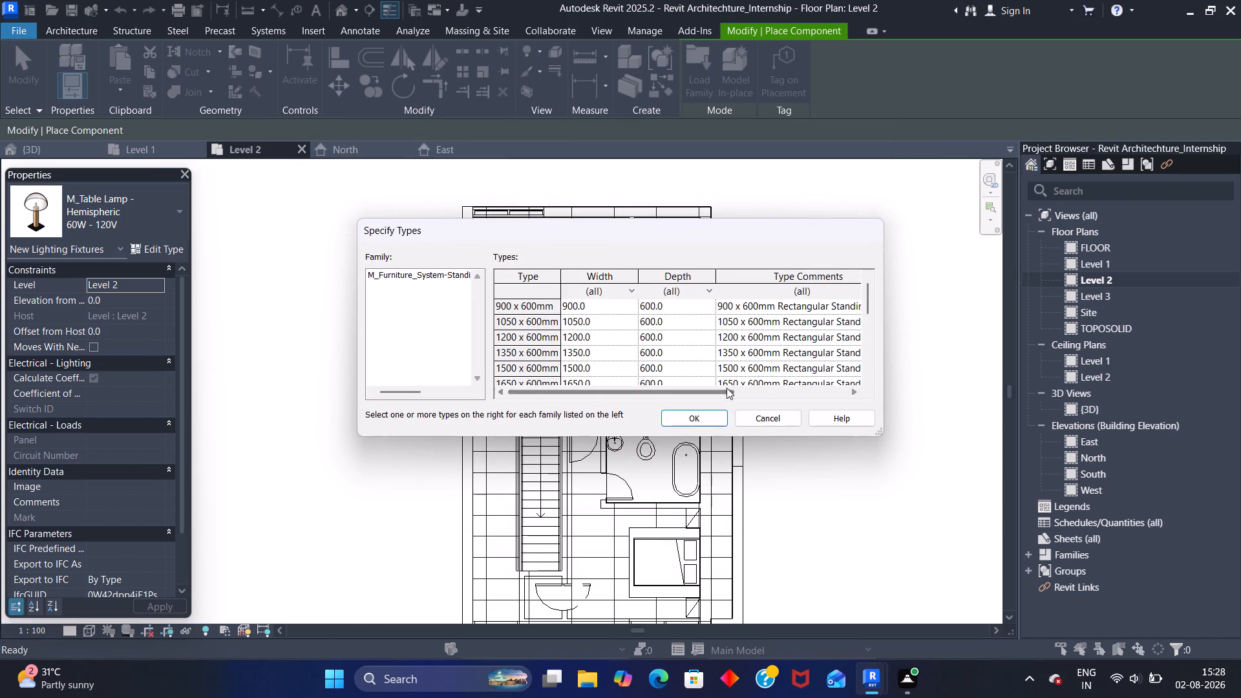
left_click(858, 454)
scroll(633, 363, "down", 3)
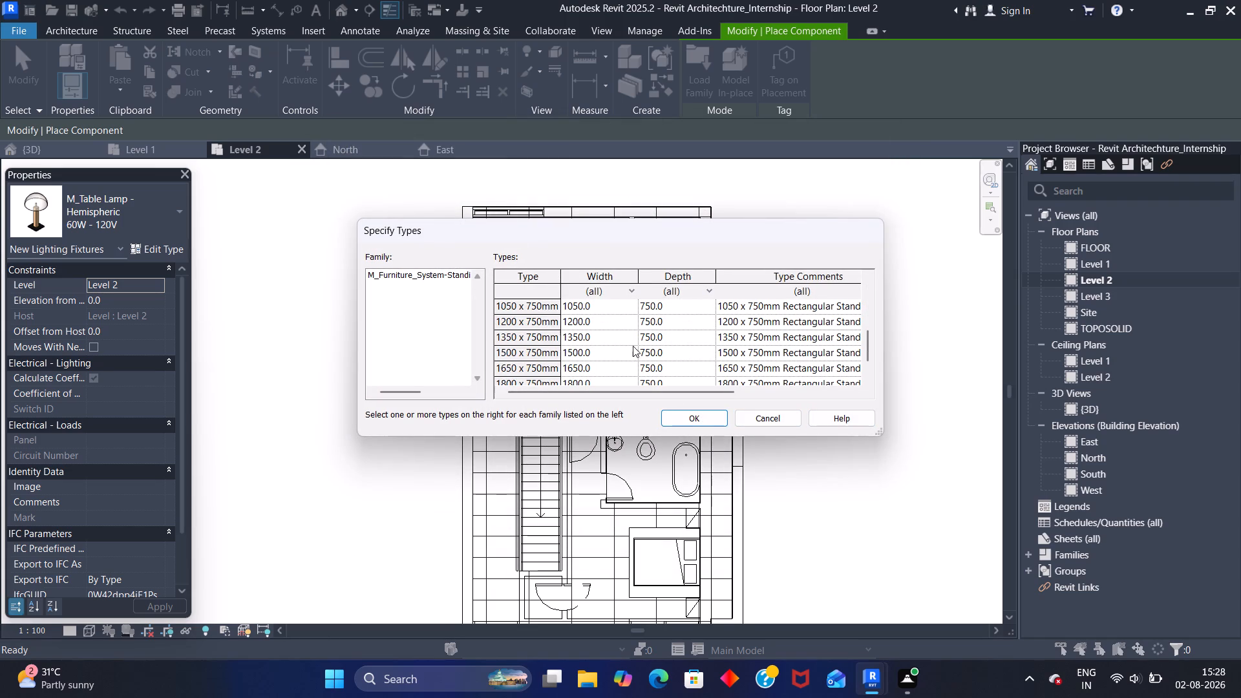
scroll(606, 341, "down", 3)
left_click(596, 352)
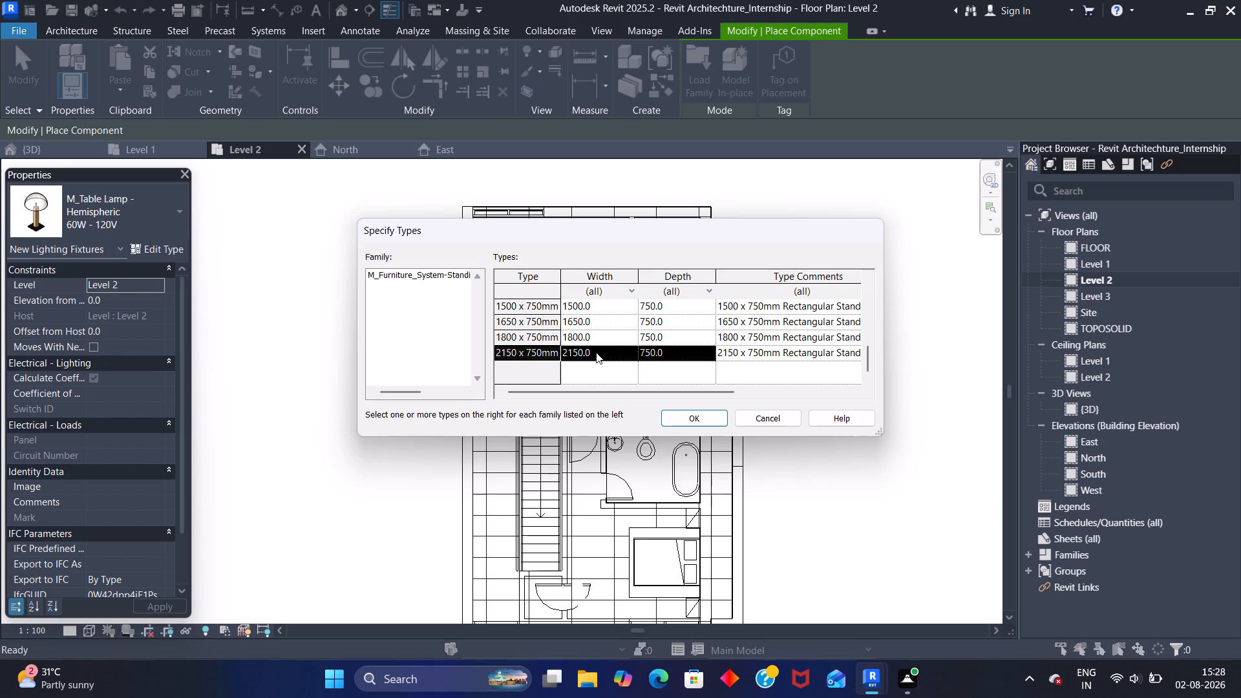
left_click(692, 420)
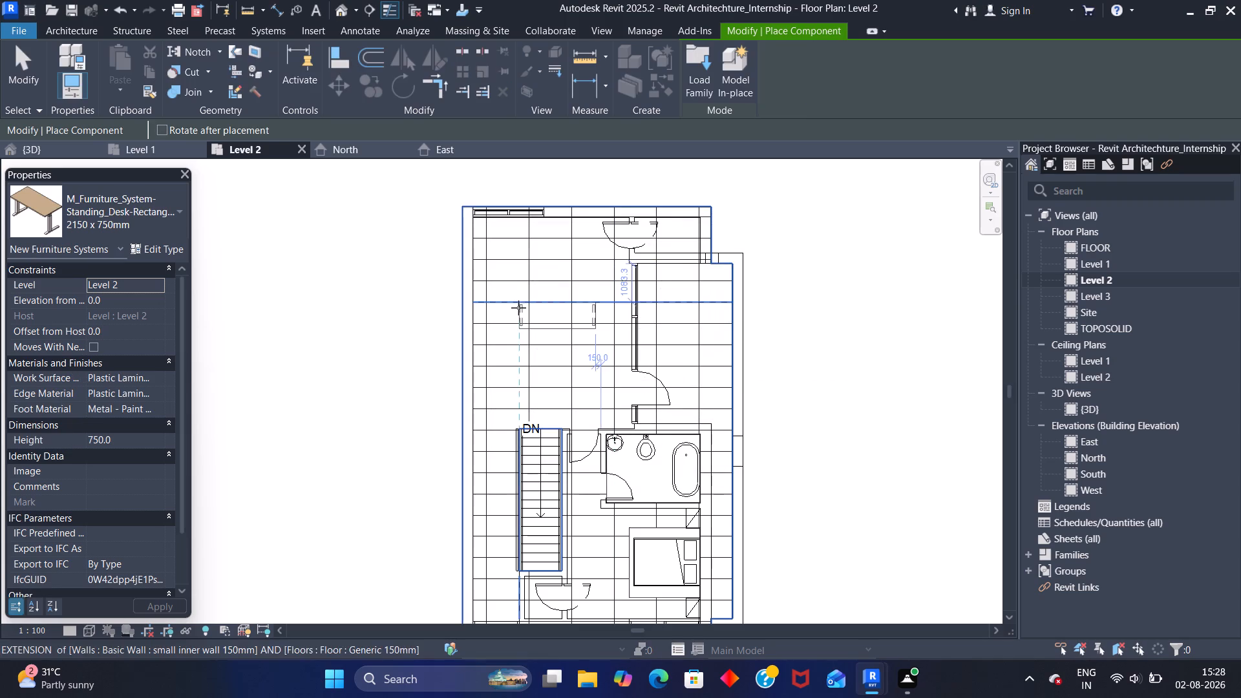
Place the standing desk, rotated a quarter turn, alongside the west exterior wall of the large Level 2 room north of the stair.
key("space")
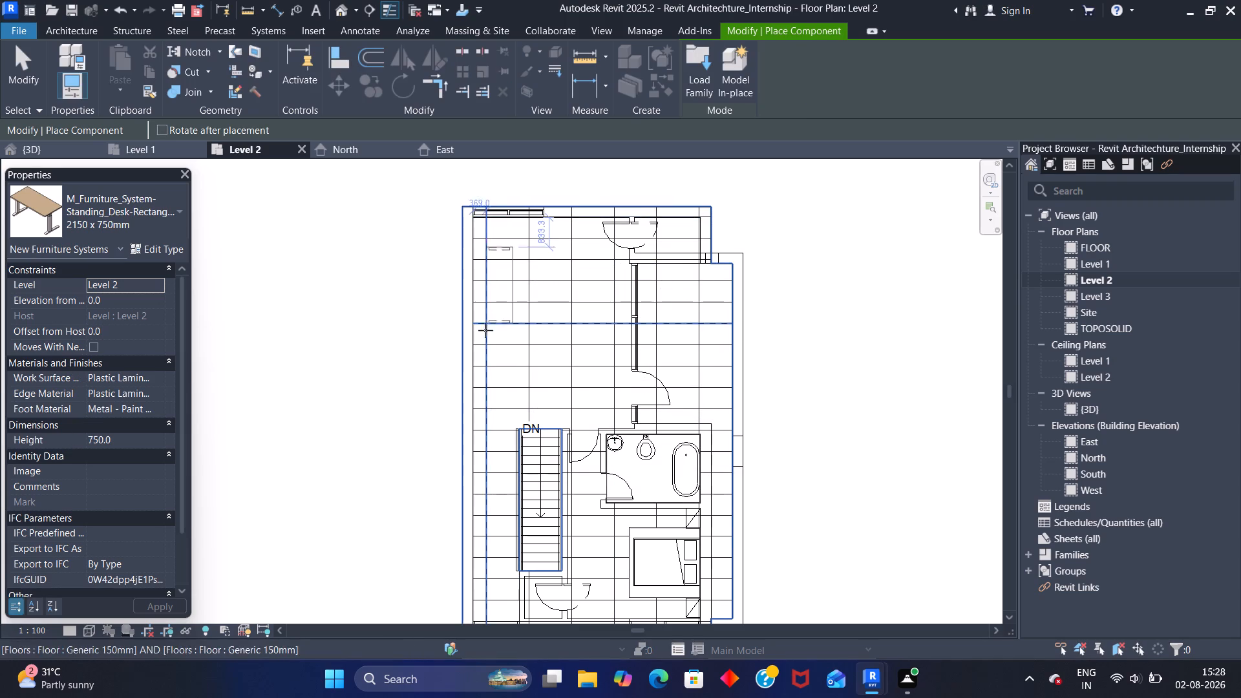
left_click(483, 358)
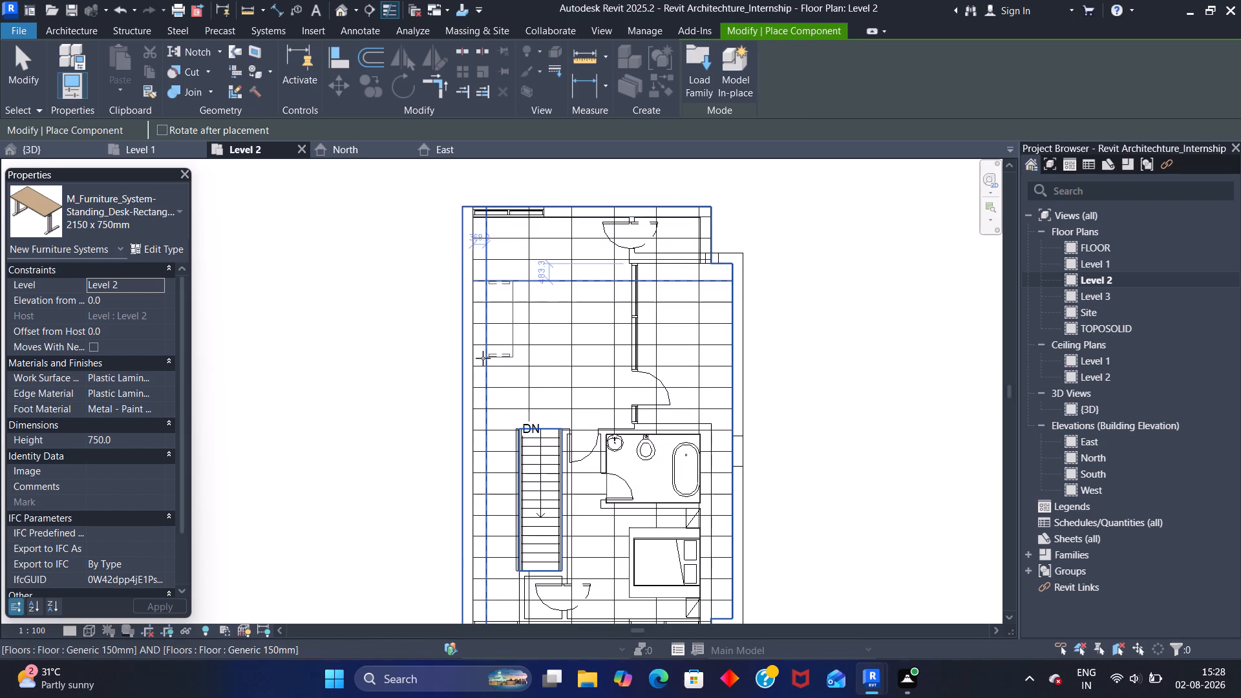
key("Escape")
key("Escape")
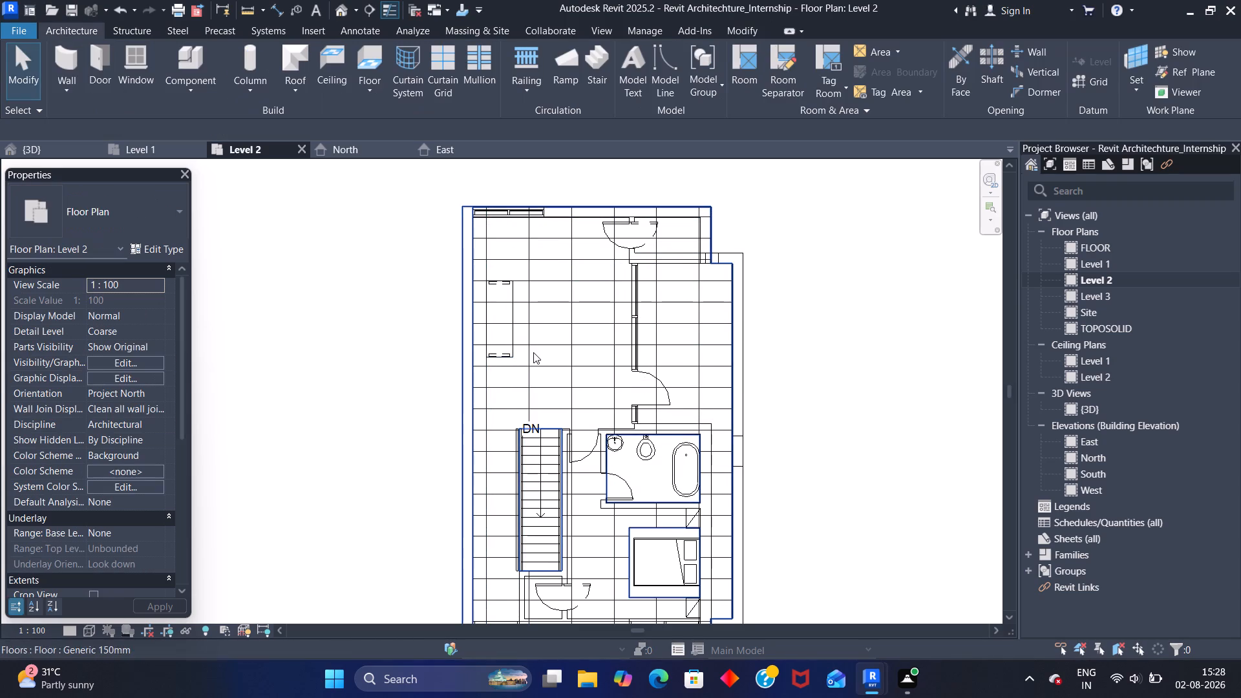
Examine the newly placed standing desk through the Level 2 storefront glazing in the 3D view.
left_click(81, 144)
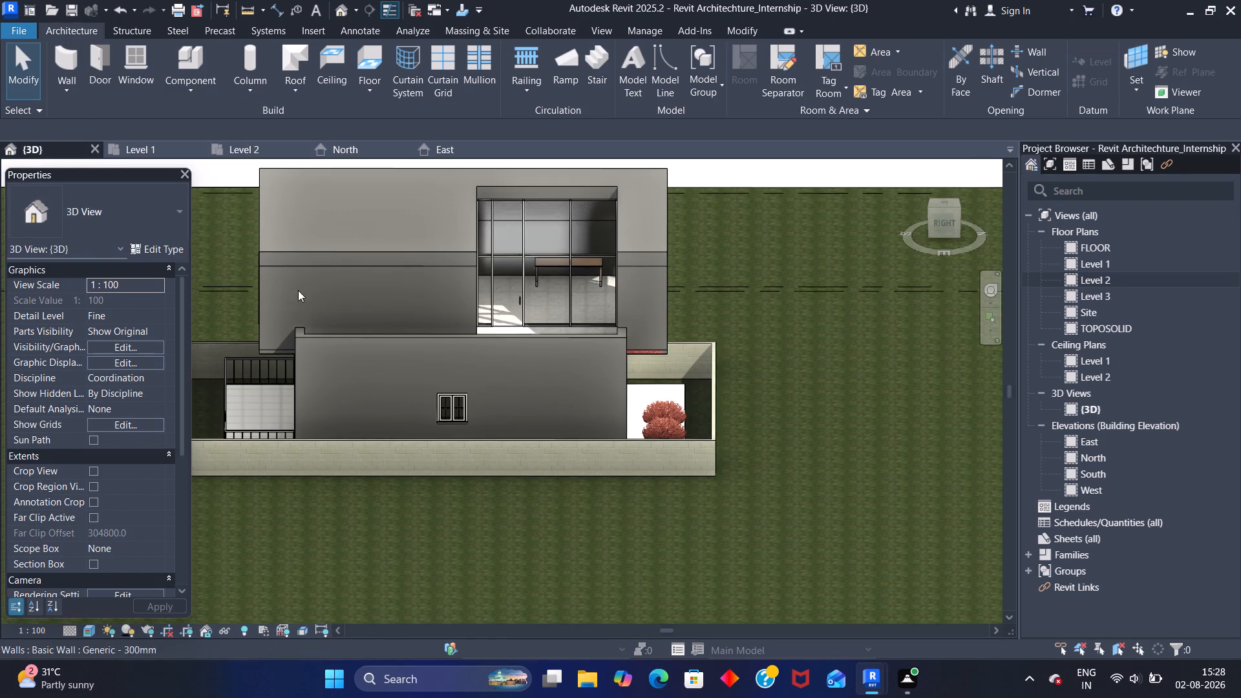
scroll(547, 256, "up", 14)
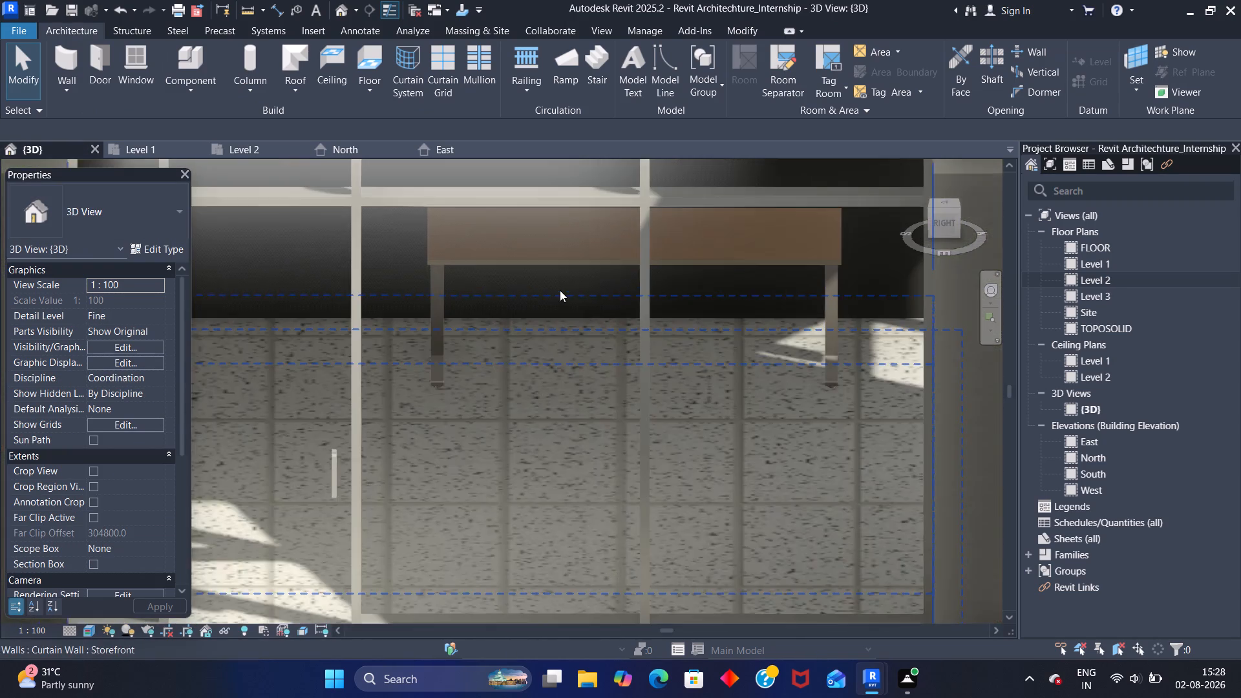
middle_click_drag(549, 276, 494, 373)
scroll(499, 370, "up", 4)
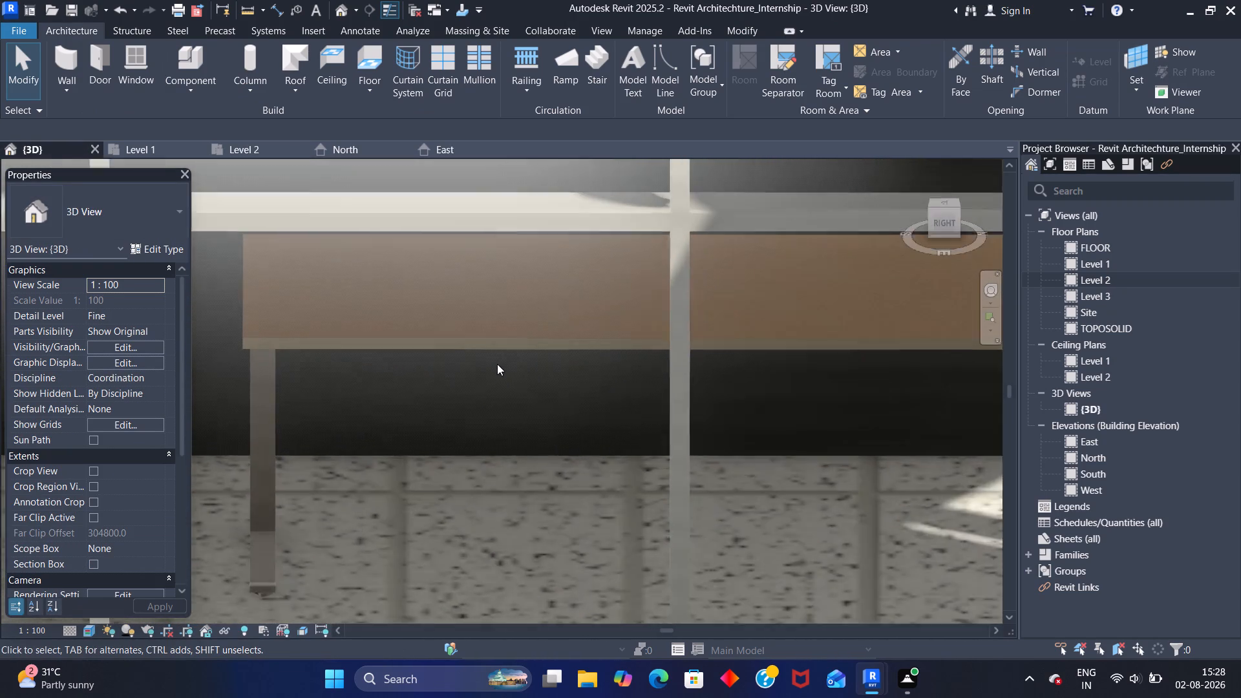
scroll(497, 364, "up", 3)
scroll(497, 364, "down", 12)
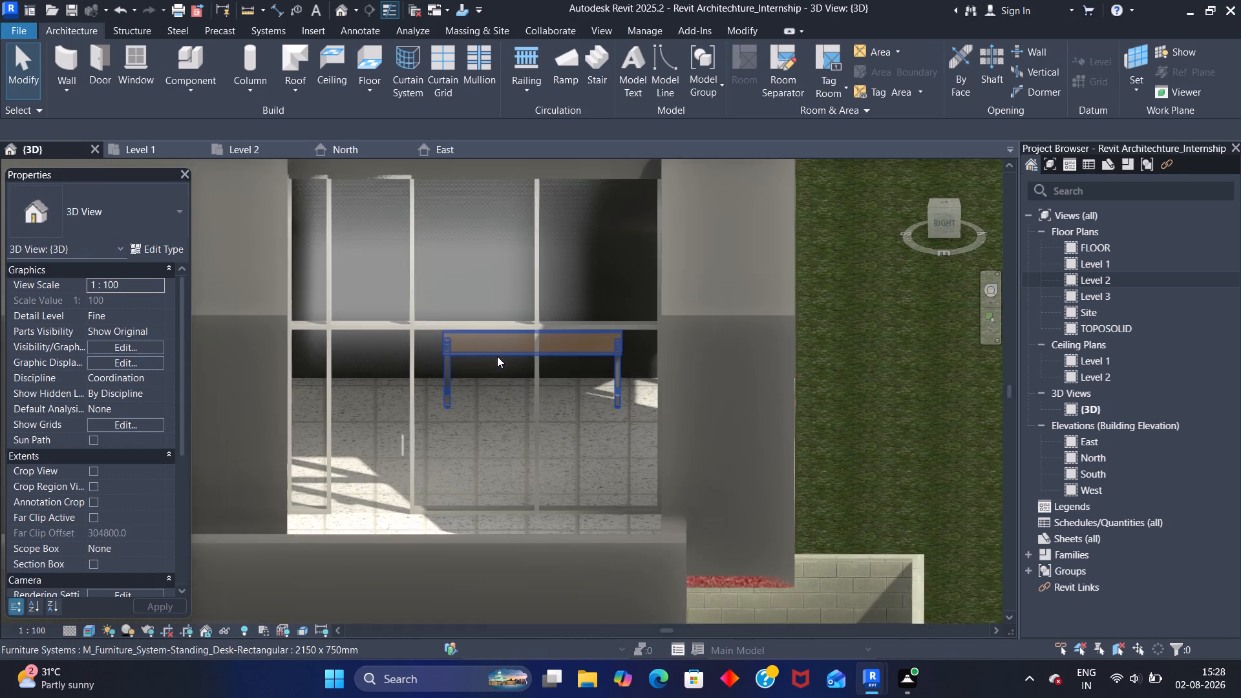
scroll(497, 356, "down", 8)
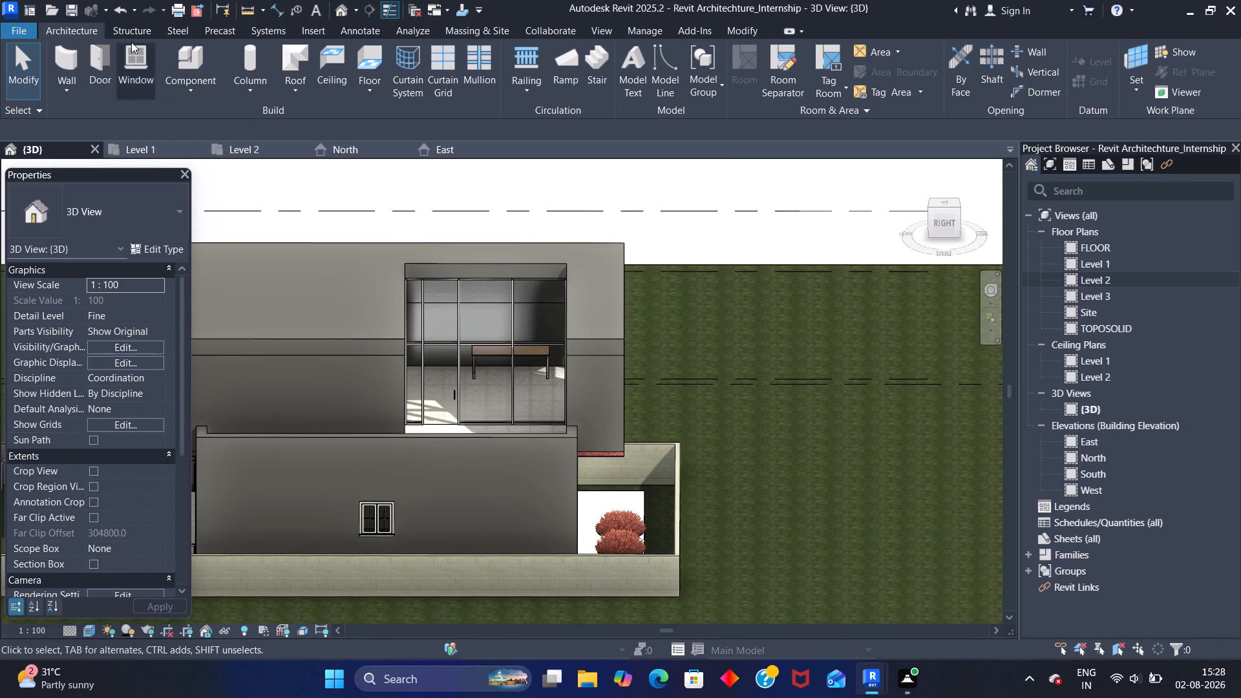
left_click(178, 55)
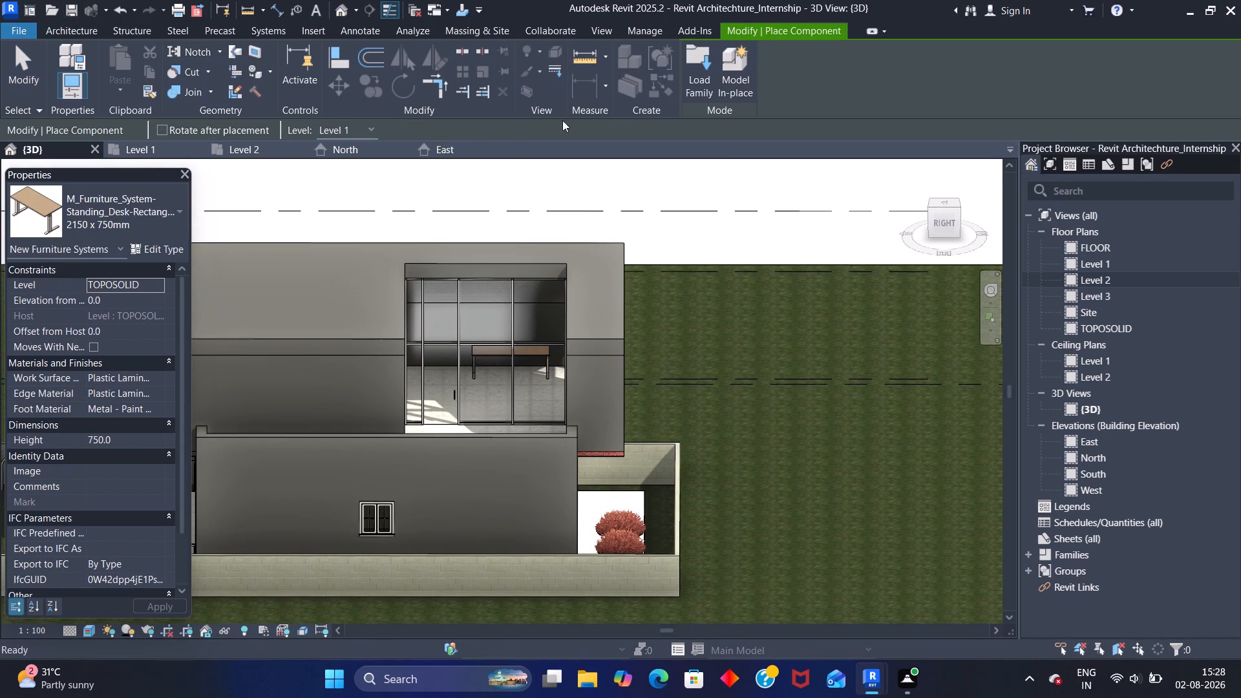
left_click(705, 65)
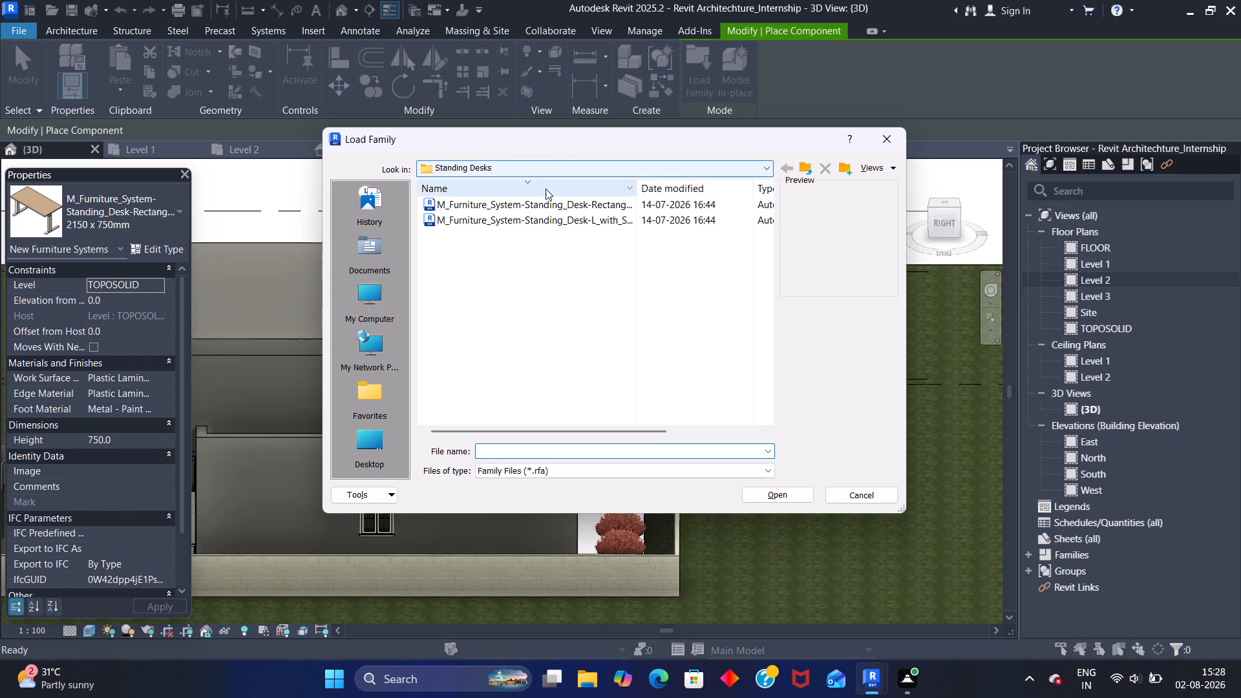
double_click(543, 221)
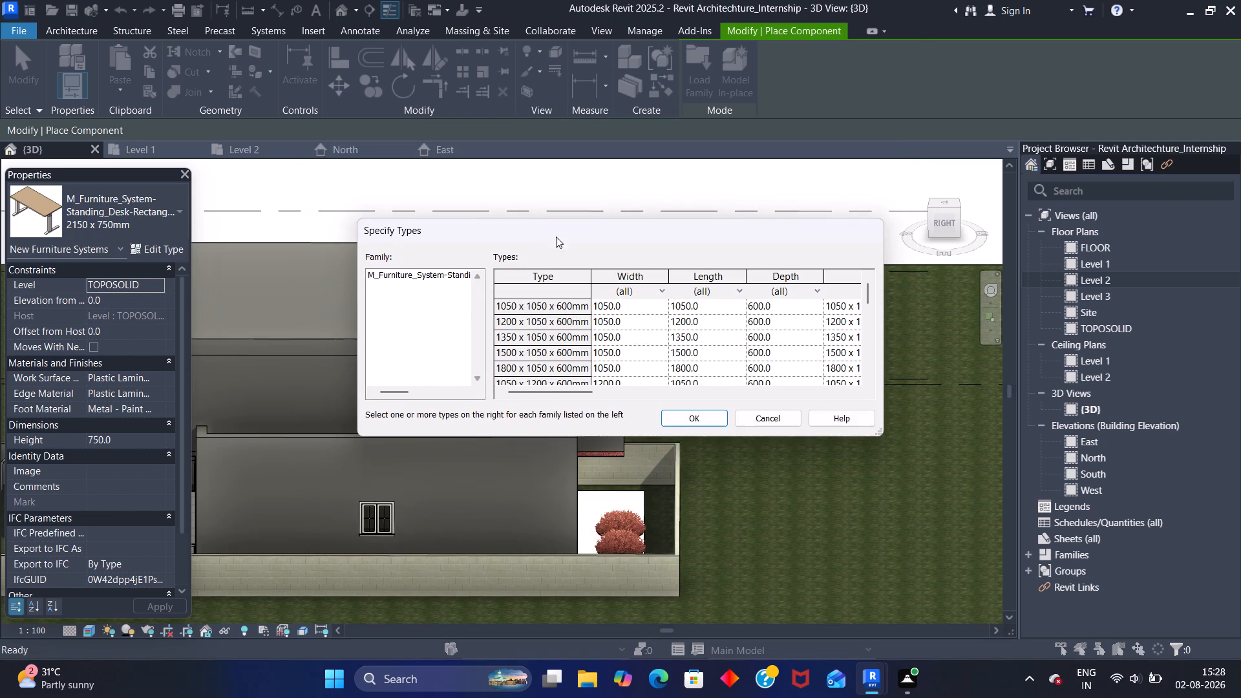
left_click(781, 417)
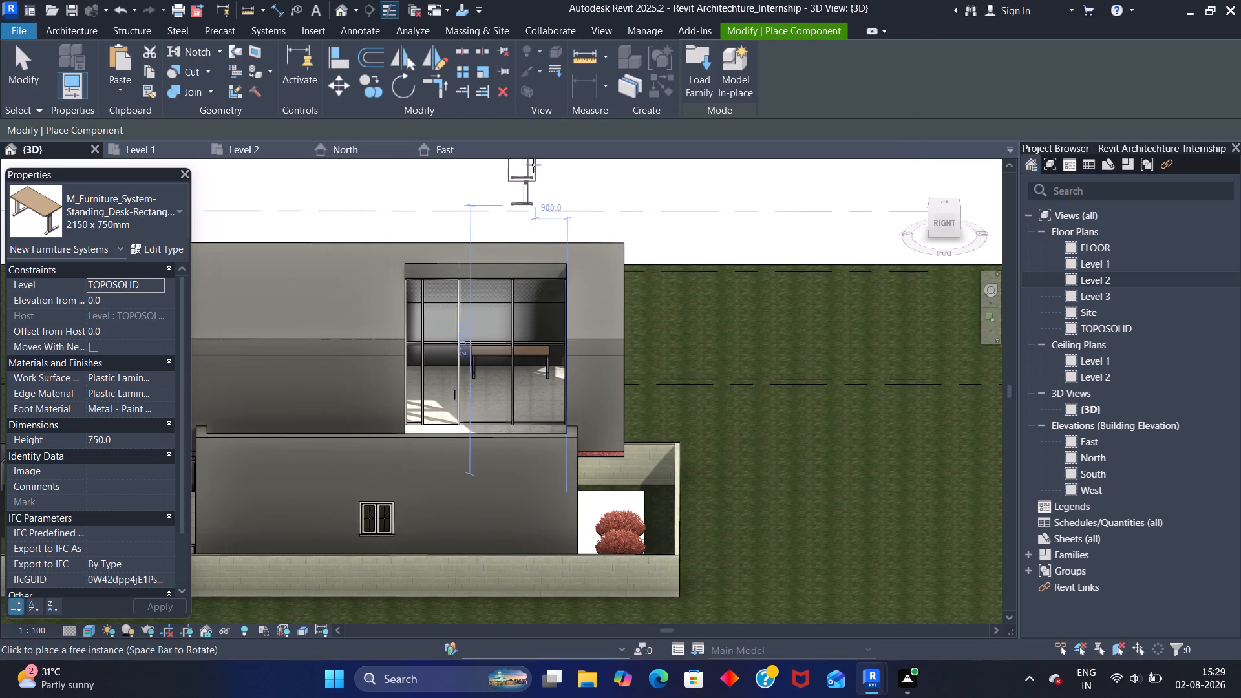
Load the M_RPC Male family from the Entourage folder of the US library.
left_click(692, 78)
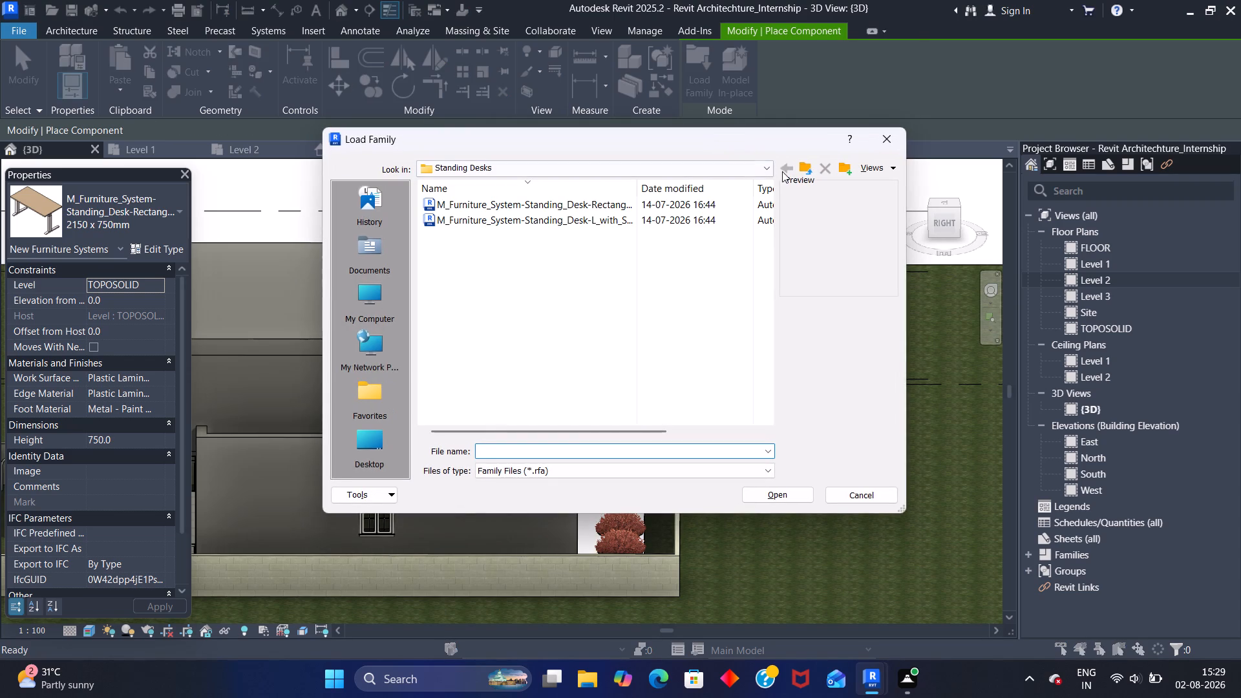
left_click(761, 169)
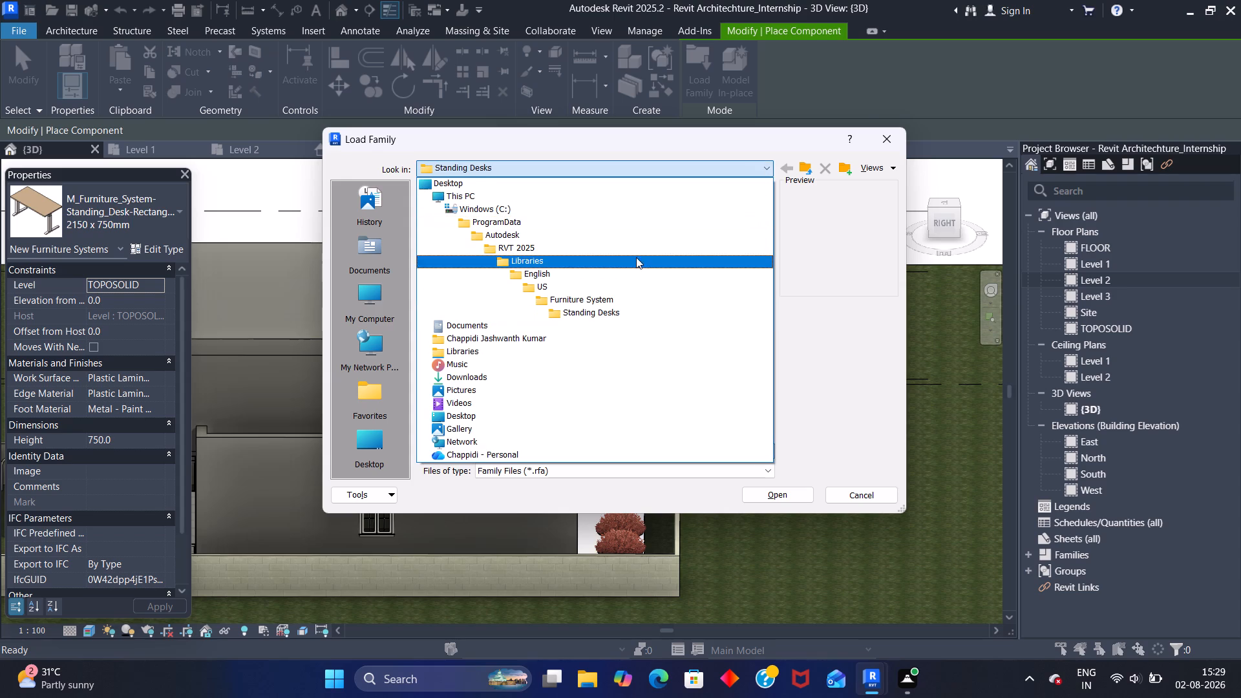
left_click(642, 284)
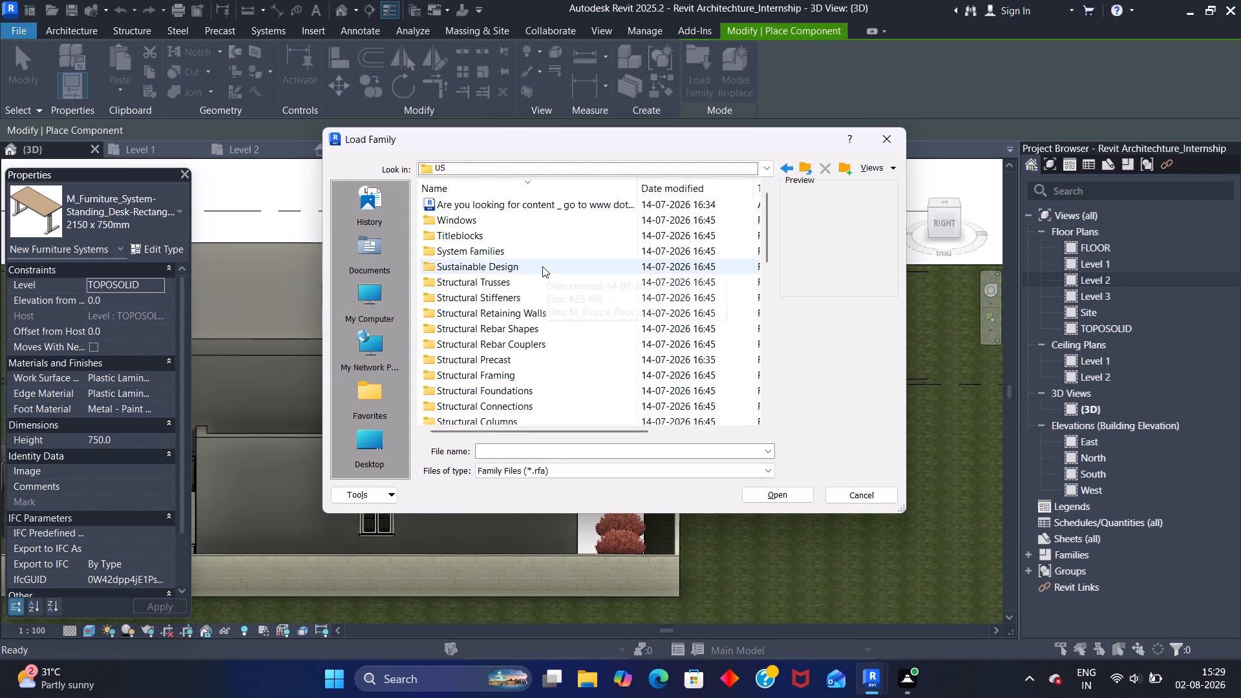
scroll(542, 266, "up", 3)
scroll(542, 266, "down", 15)
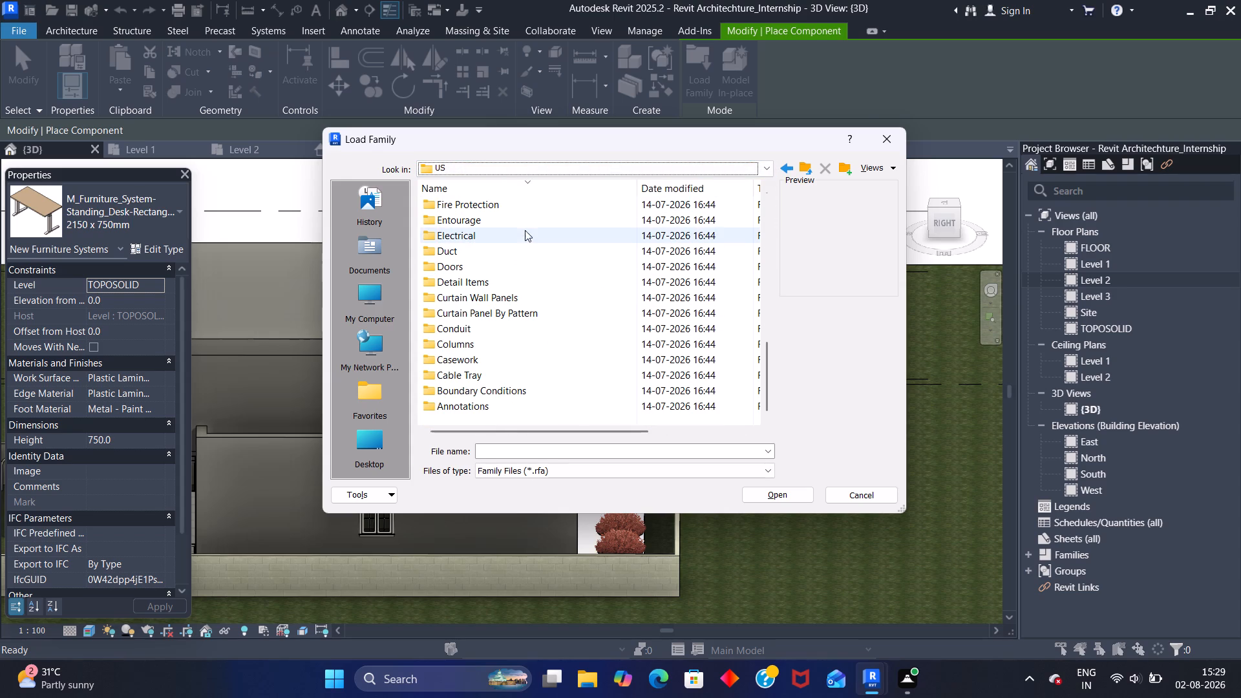
double_click(485, 220)
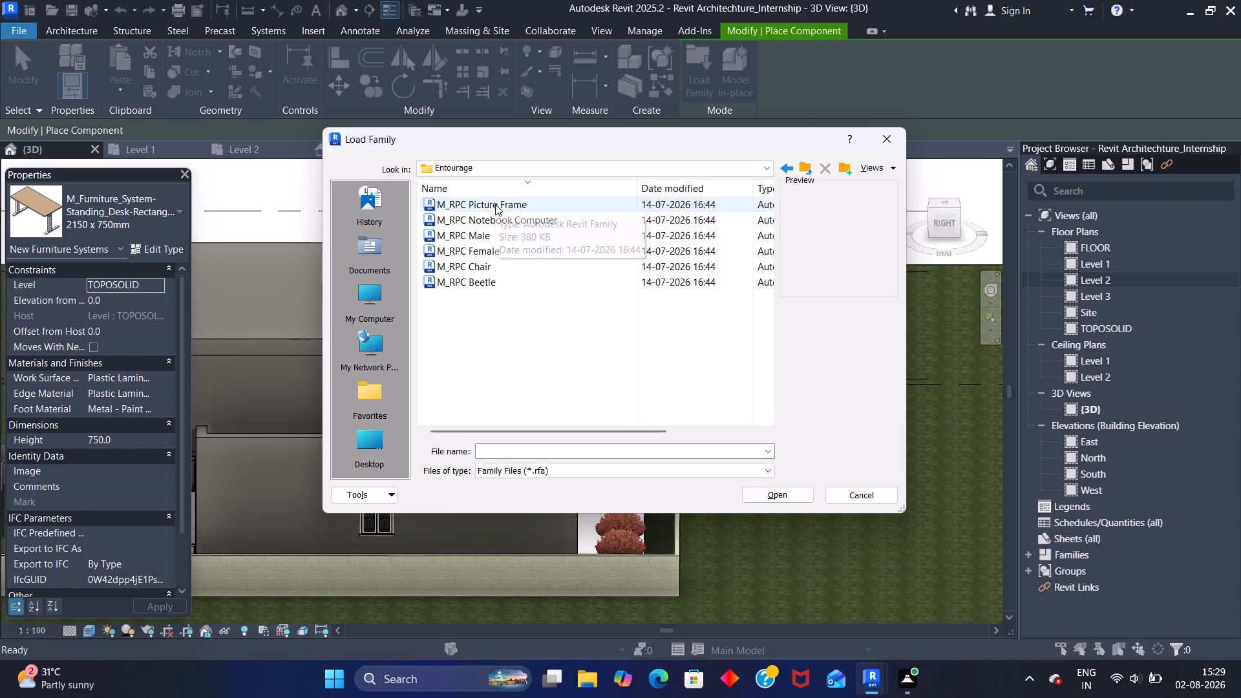
left_click(495, 204)
left_click(502, 220)
left_click(502, 223)
left_click(502, 234)
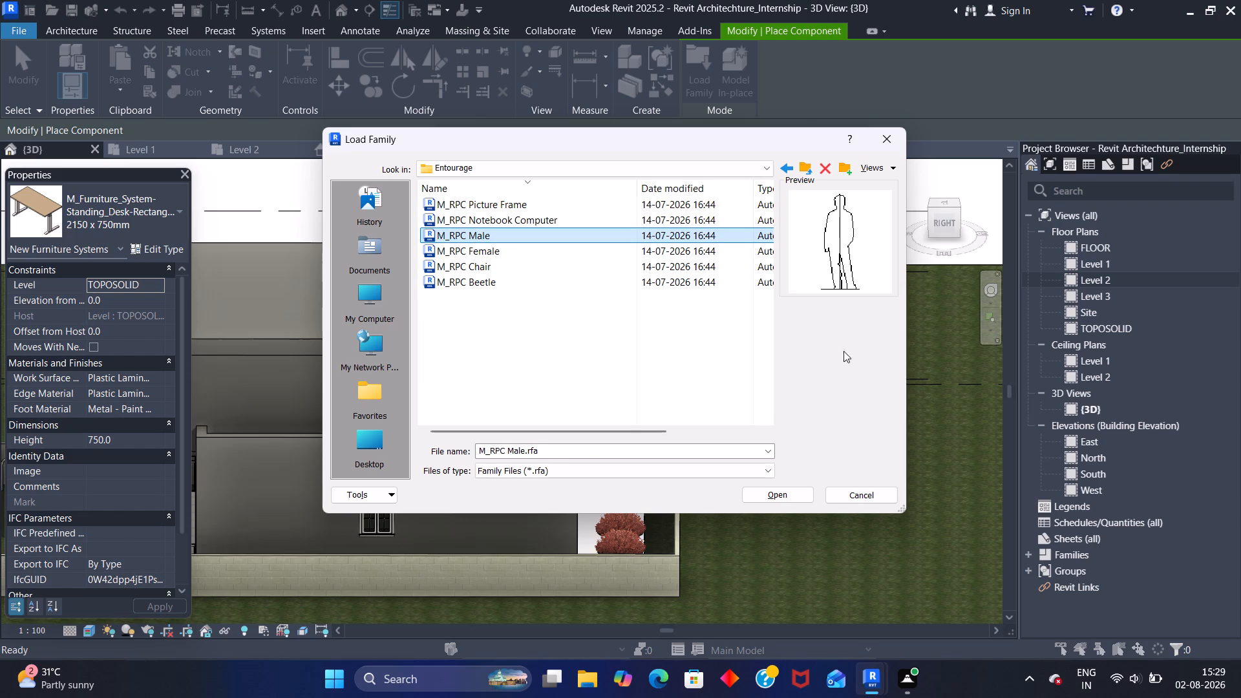
left_click(794, 491)
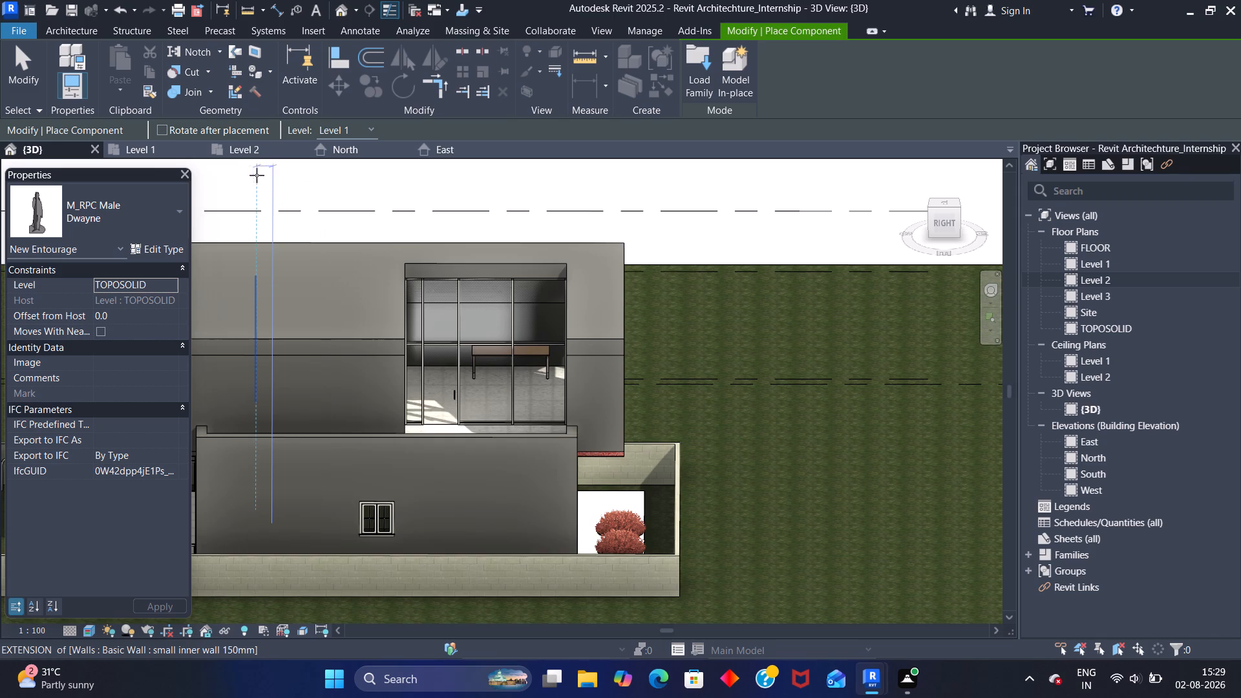
Place the male figure Dwayne on the Level 2 plan, rotated three quarter turns, just east of the standing desk.
left_click_drag(258, 151, 257, 145)
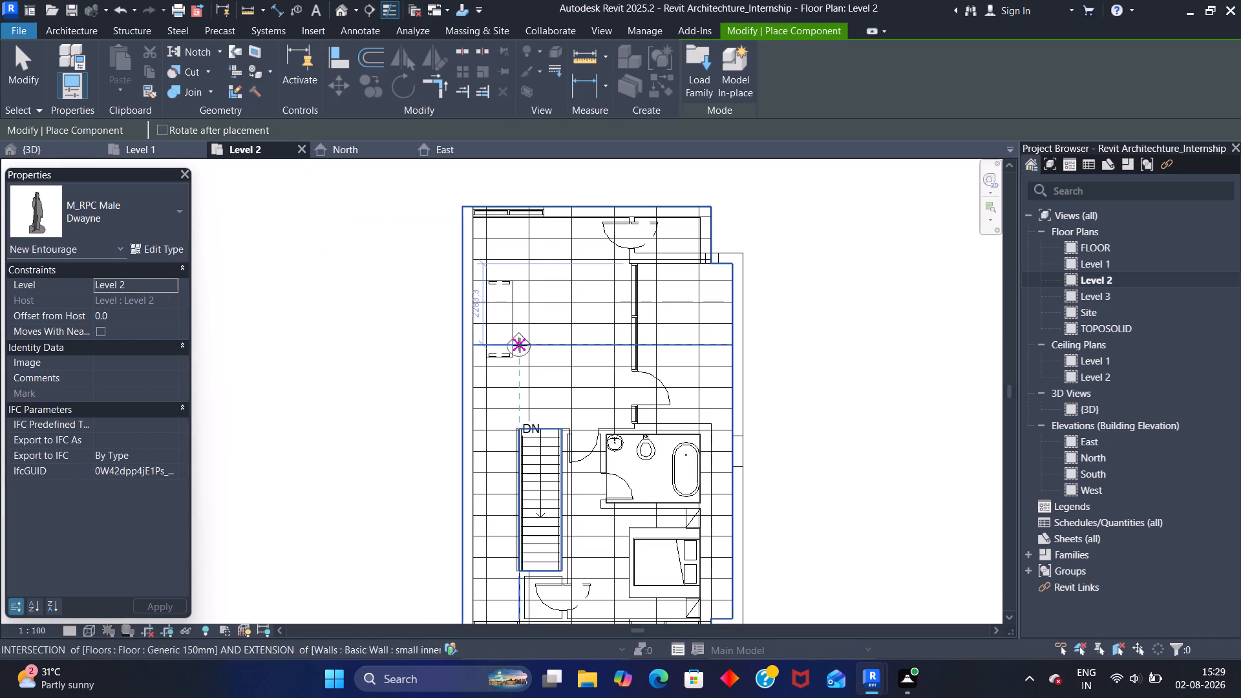
scroll(523, 339, "up", 15)
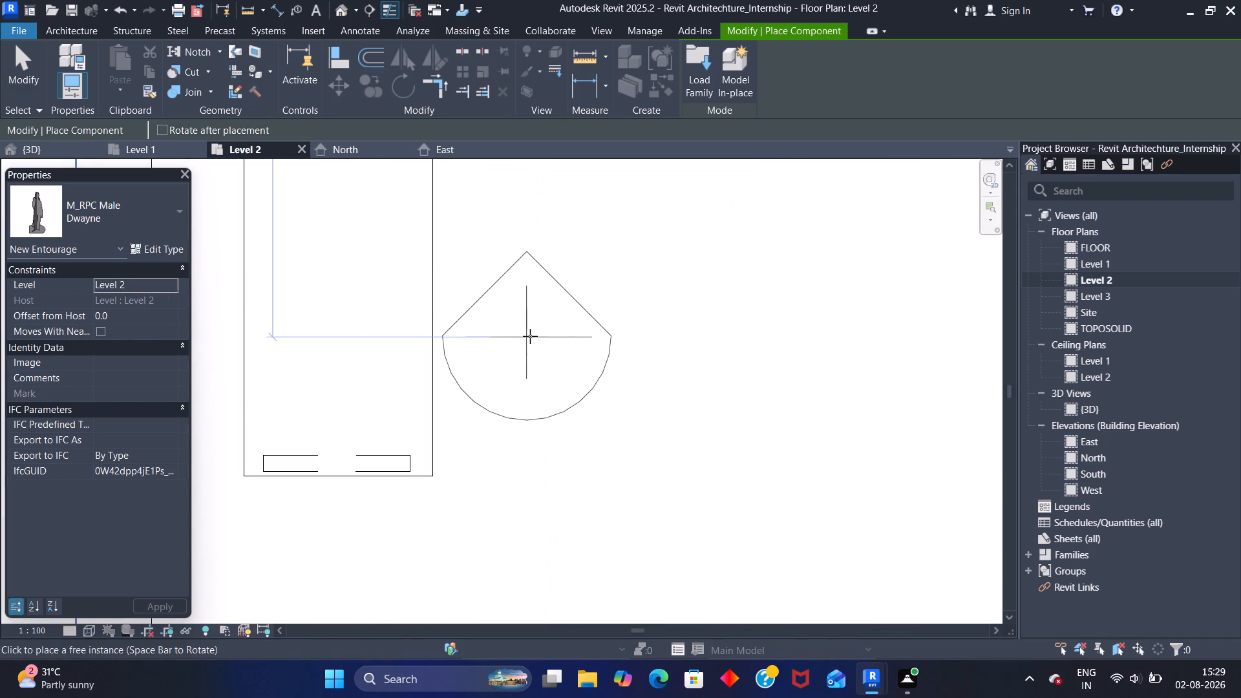
scroll(530, 336, "up", 2)
key("space")
key("space")
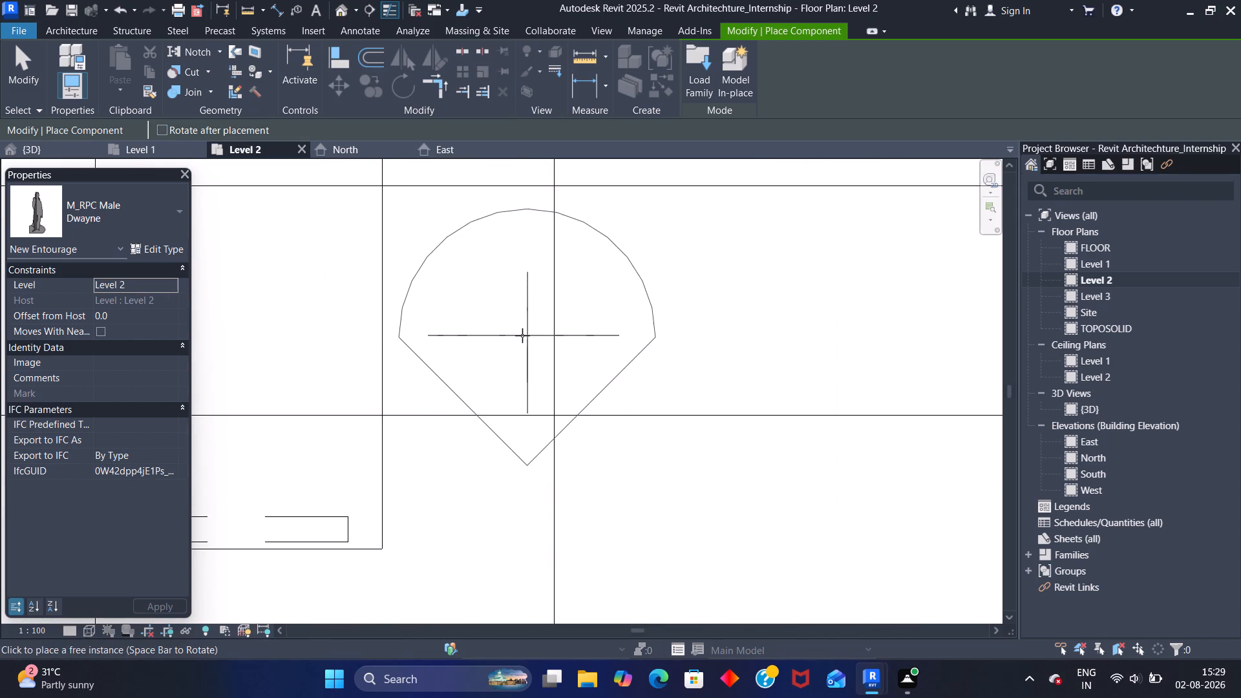
key("space")
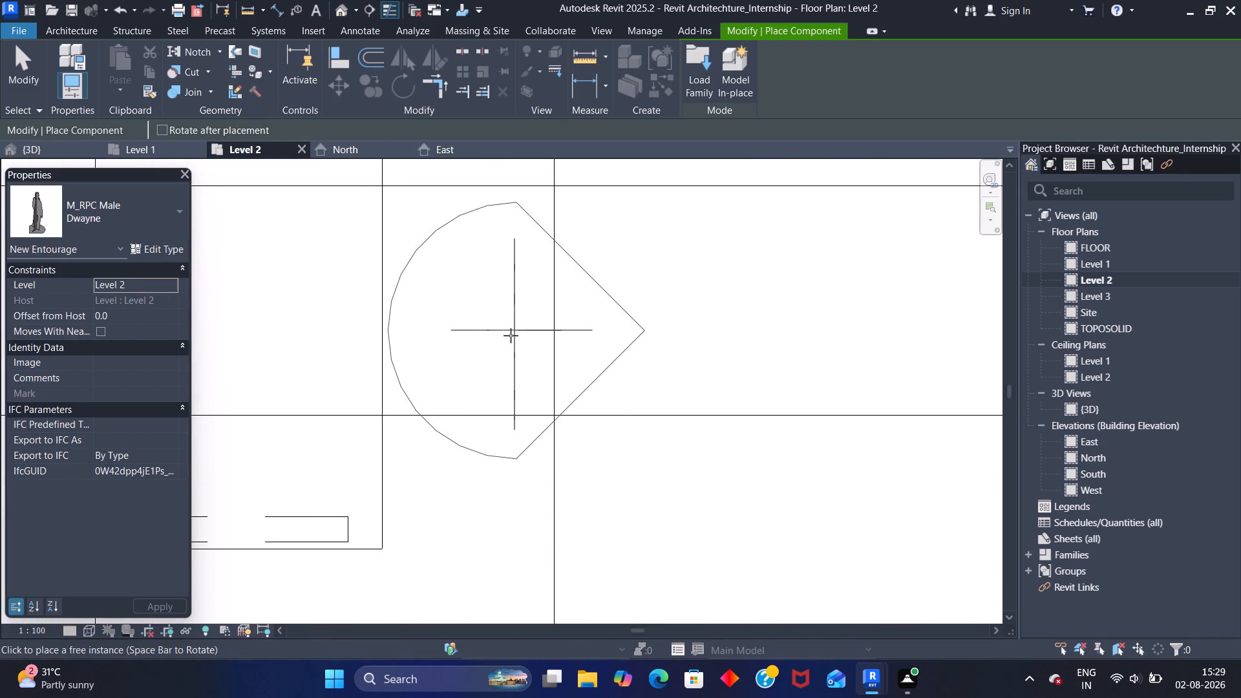
left_click(452, 348)
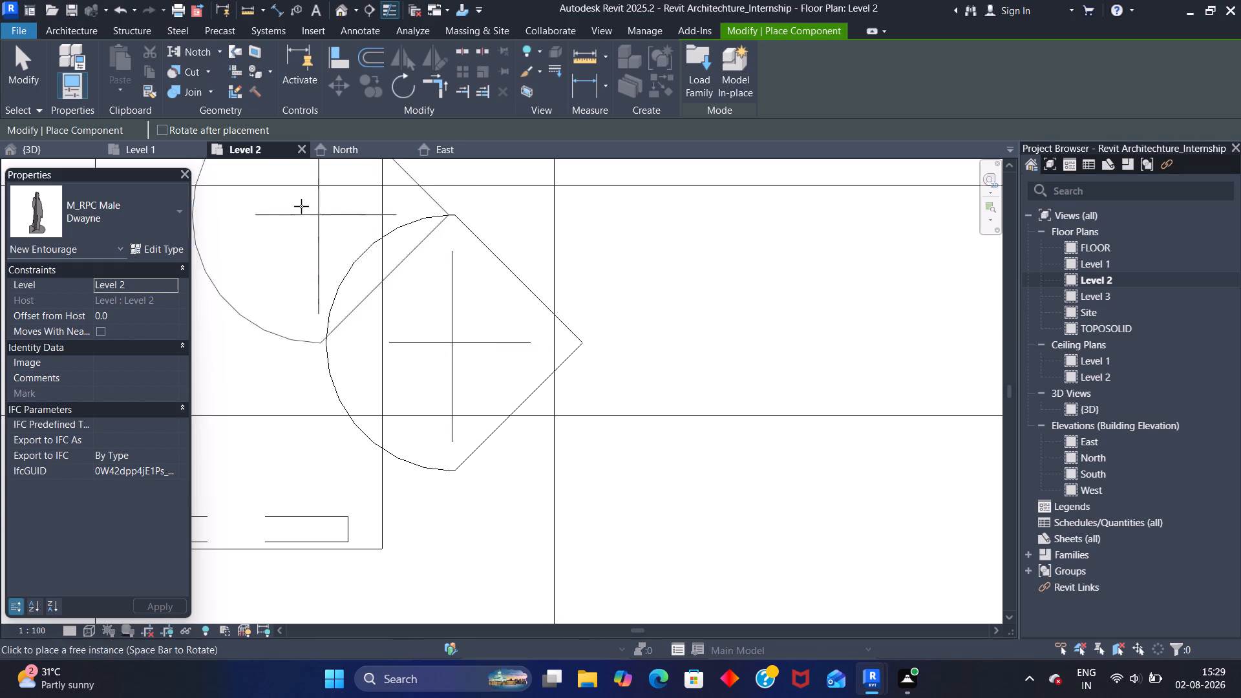
Temporarily hide the Level 2 storefront curtain wall in the 3D view to expose the male figure and desk.
left_click(67, 147)
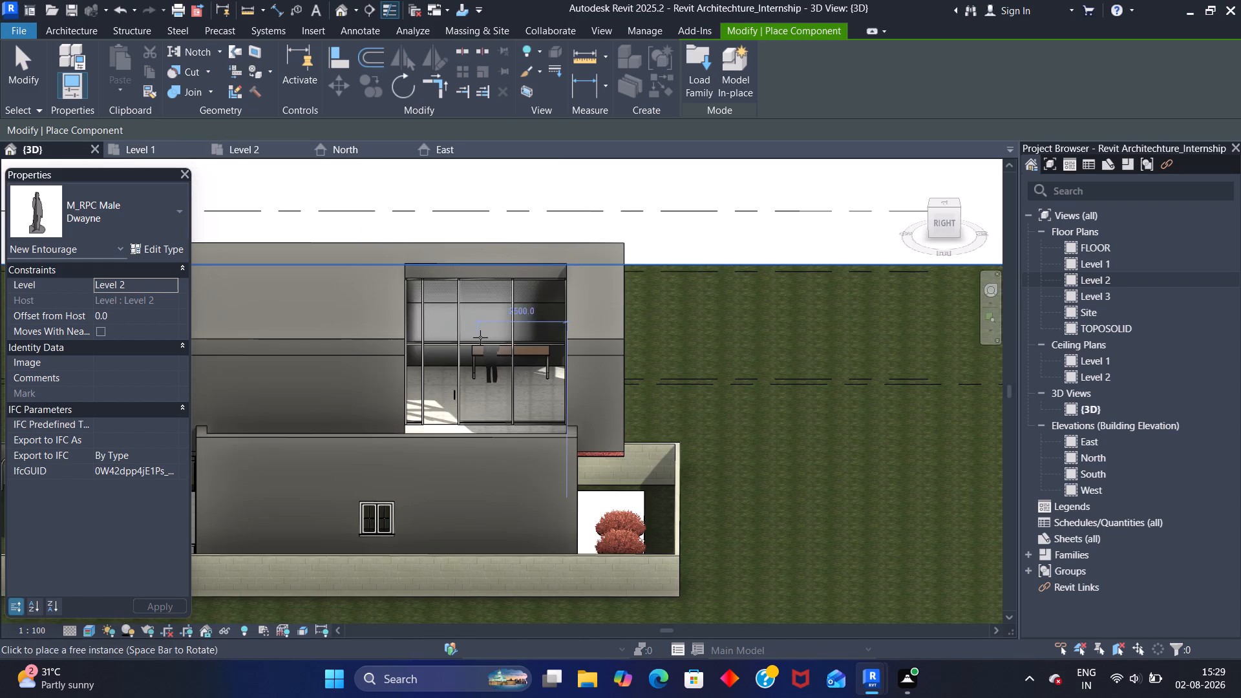
scroll(498, 352, "up", 13)
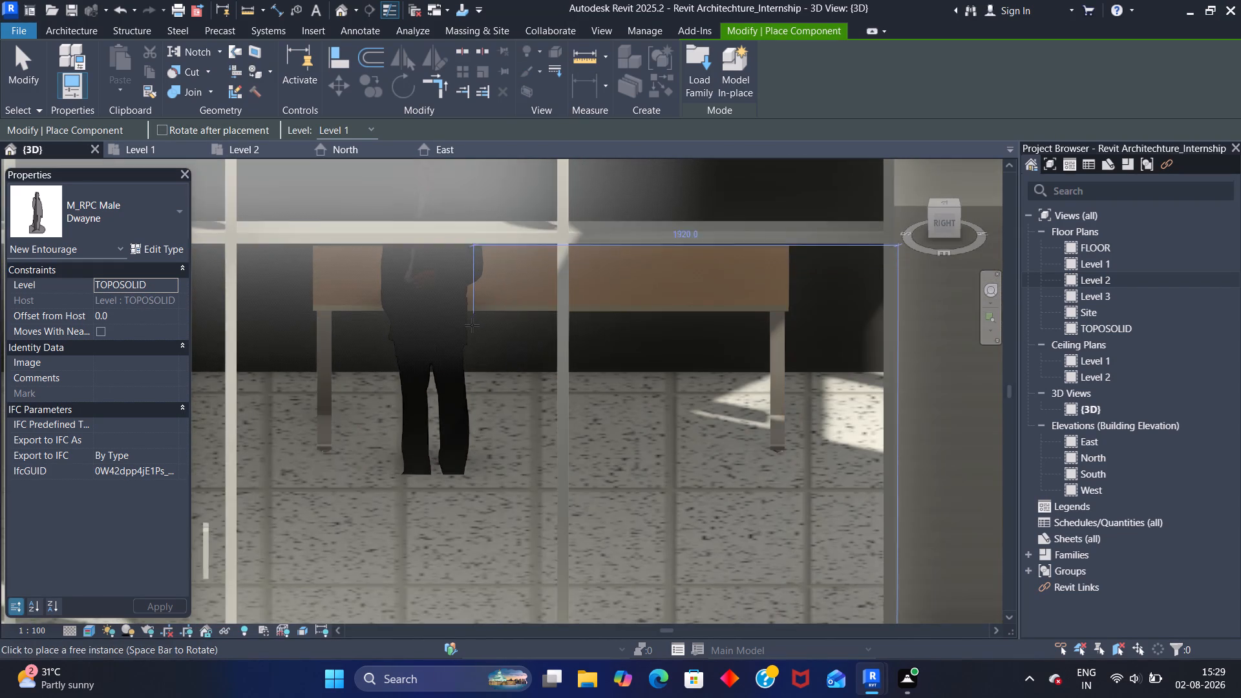
middle_click_drag(472, 323, 469, 444)
key("Escape")
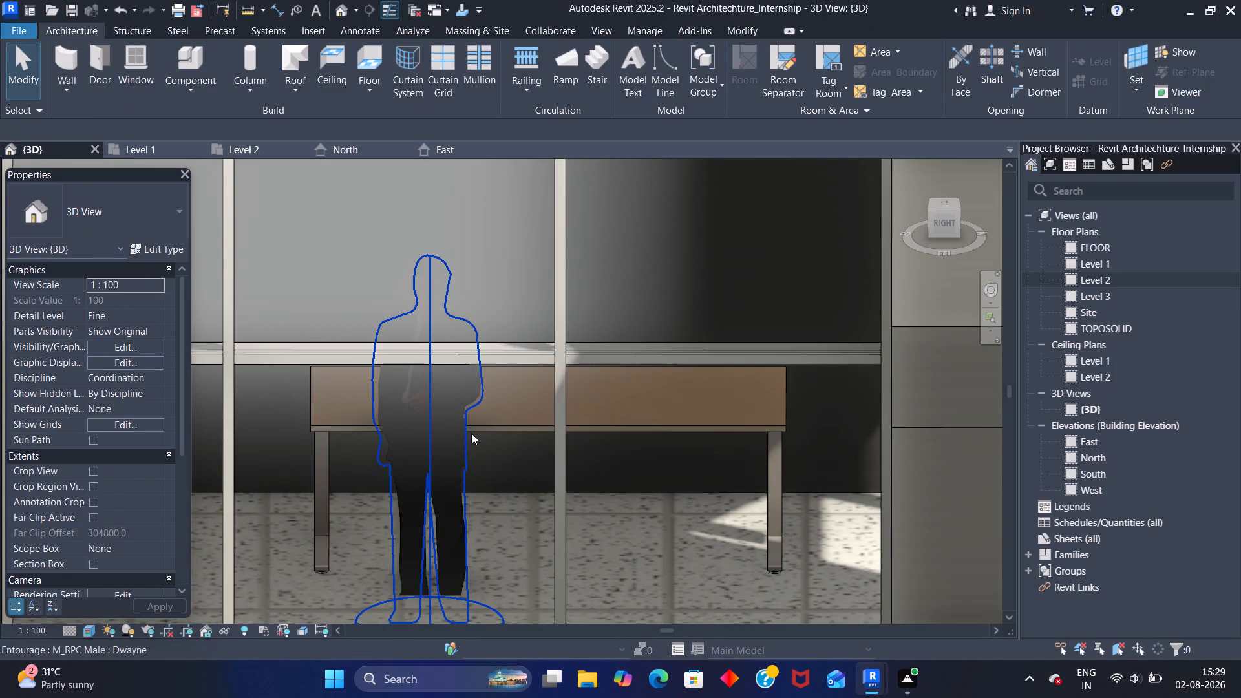
key("Escape")
scroll(551, 351, "down", 11)
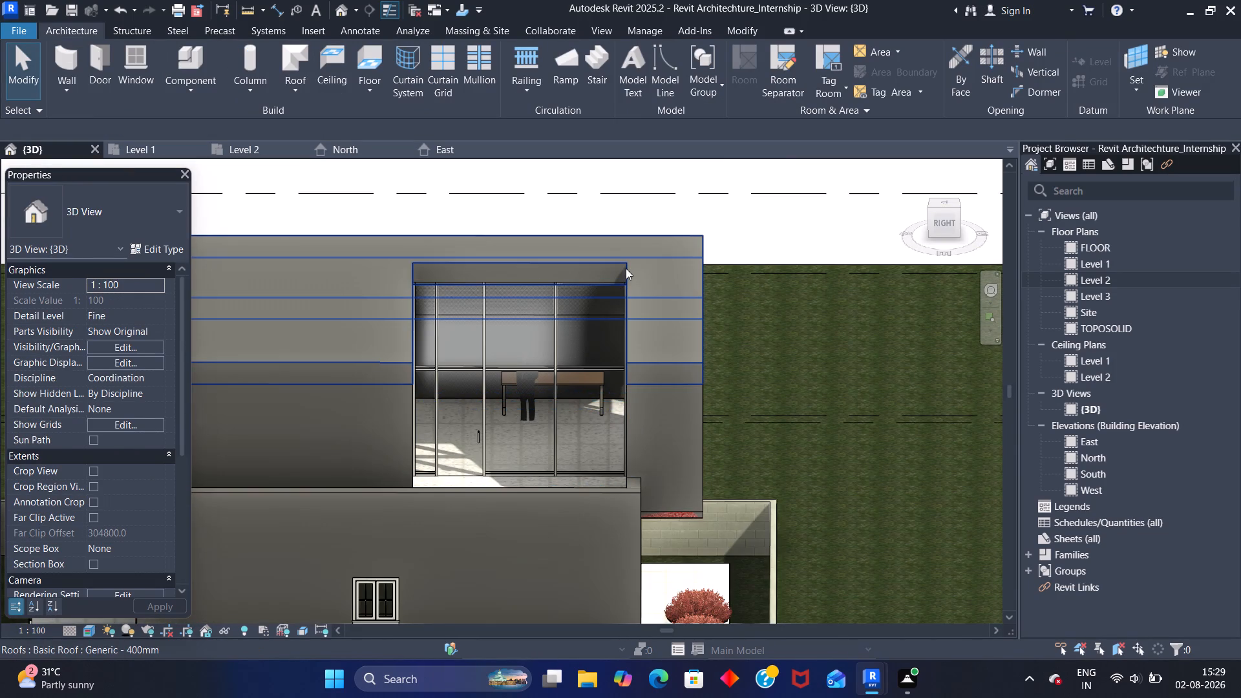
left_click(619, 286)
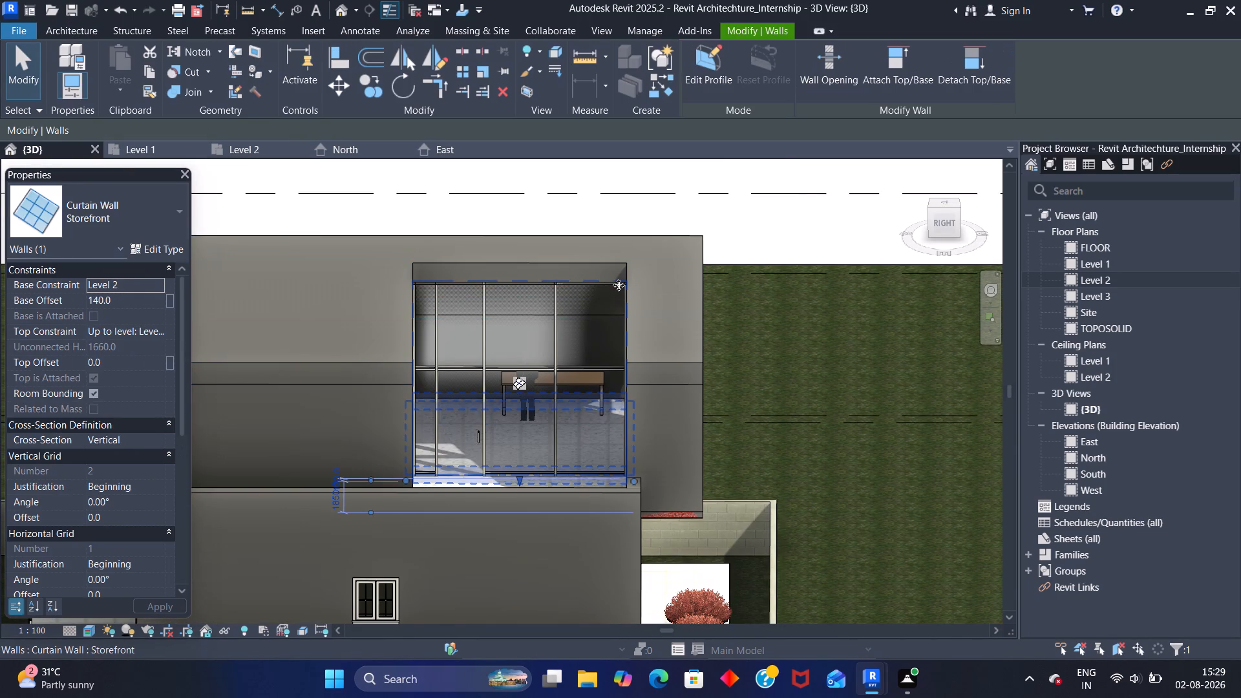
type("HH")
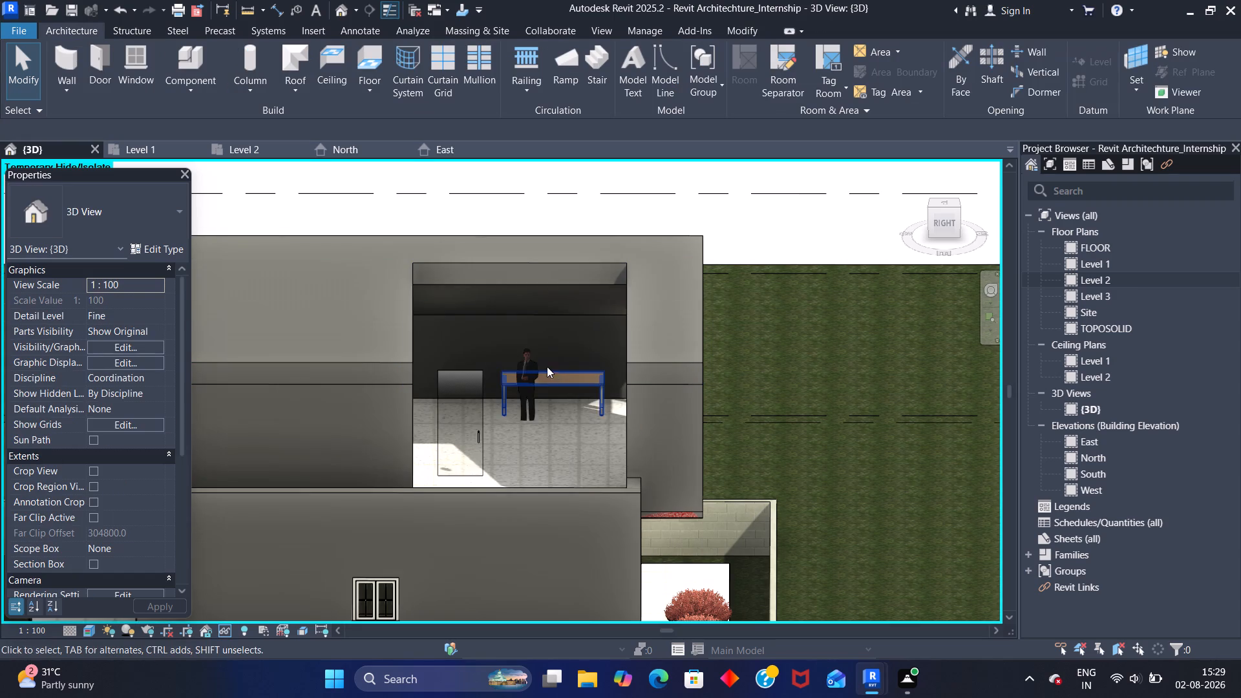
Load the M_RPC Female family from the Entourage folder and place the Cynthia figure beside the male figure in the 3D view.
scroll(547, 366, "up", 15)
scroll(569, 375, "down", 2)
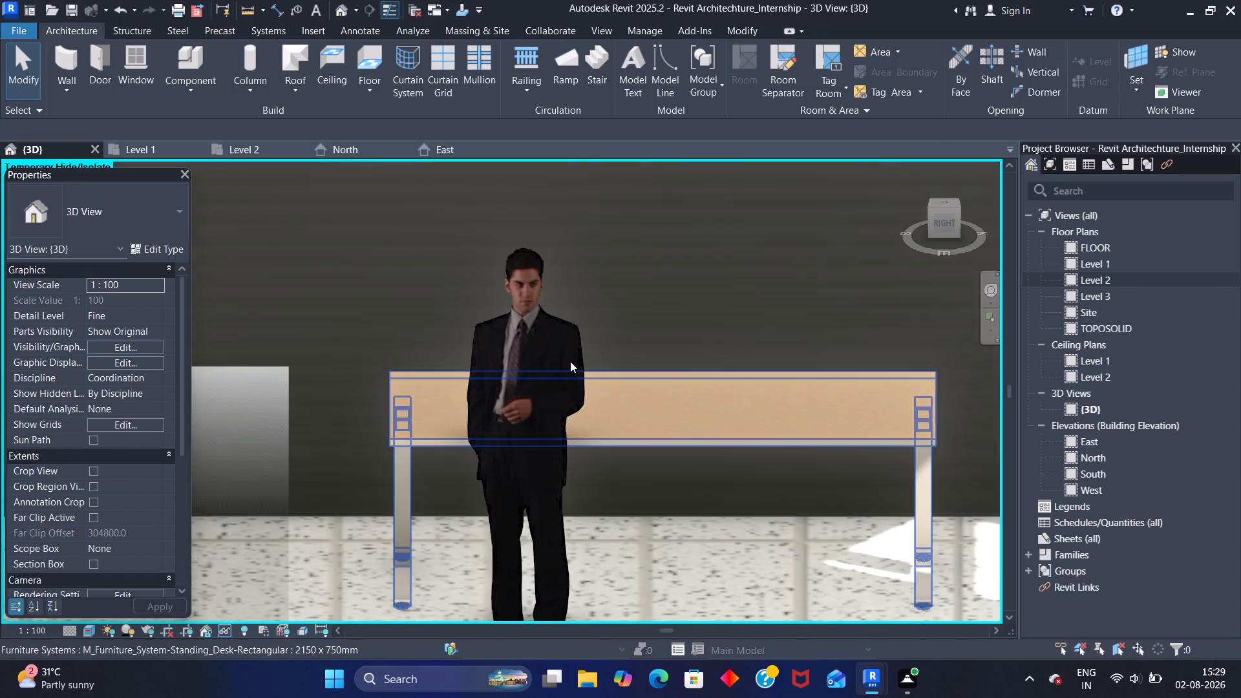
scroll(570, 361, "down", 7)
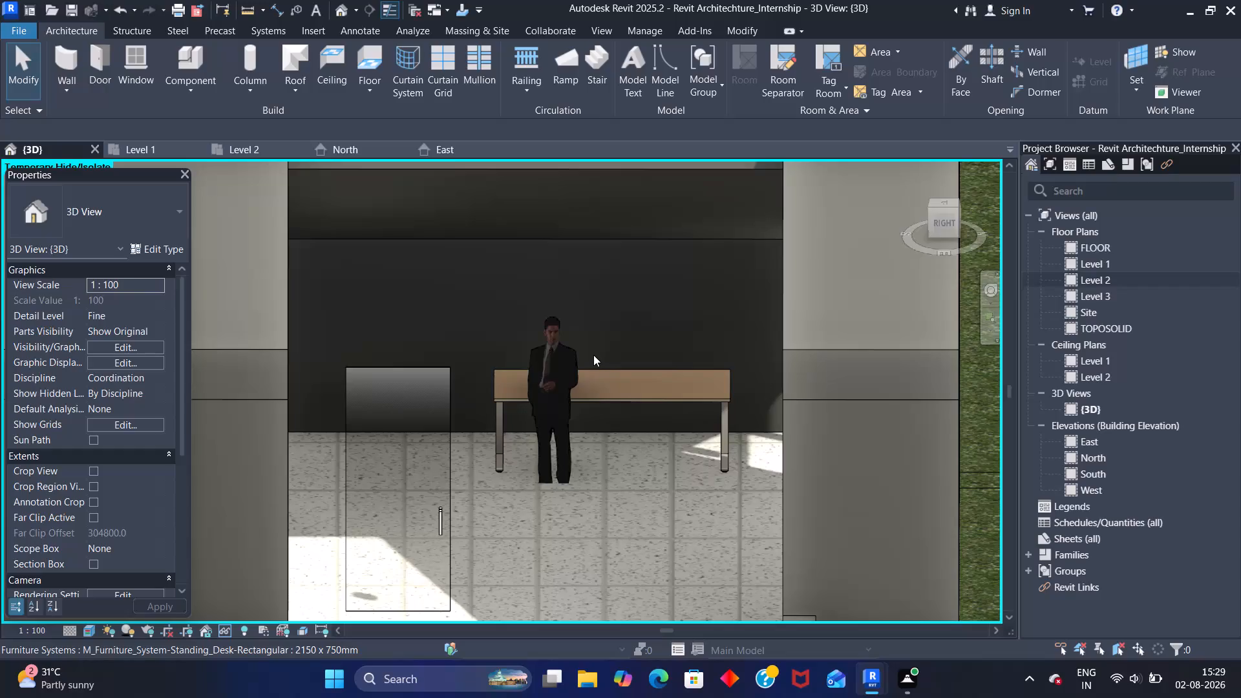
middle_click_drag(594, 329, 562, 337)
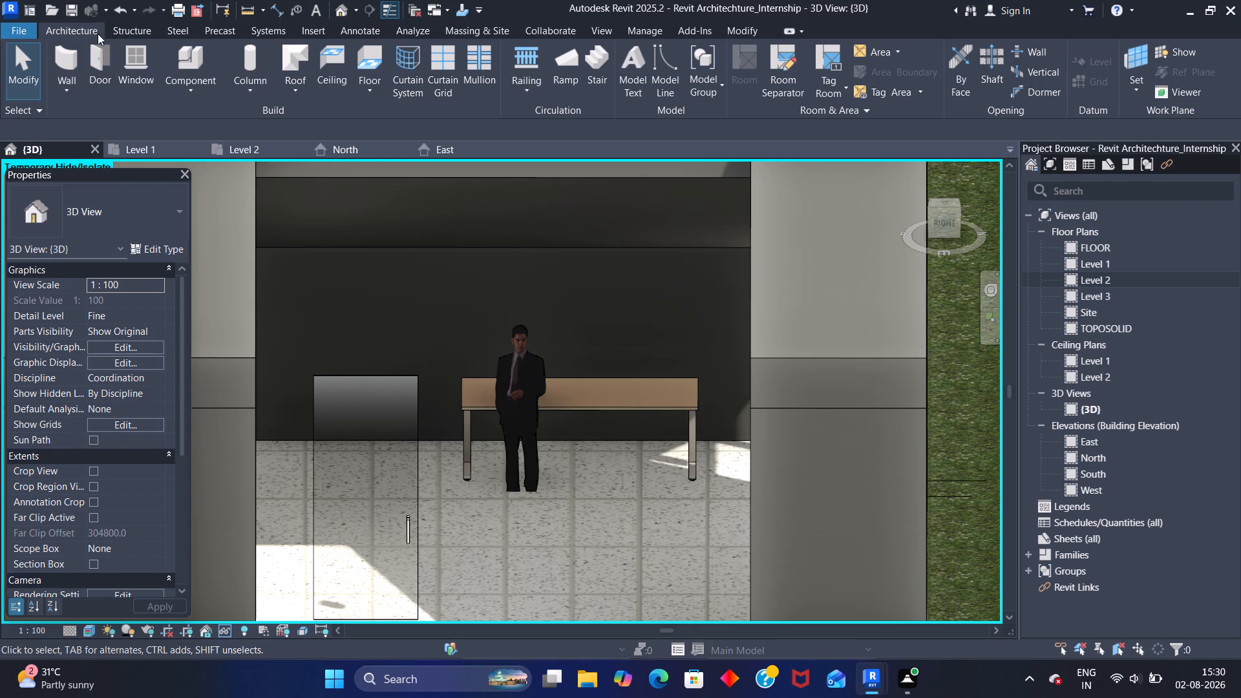
left_click(176, 57)
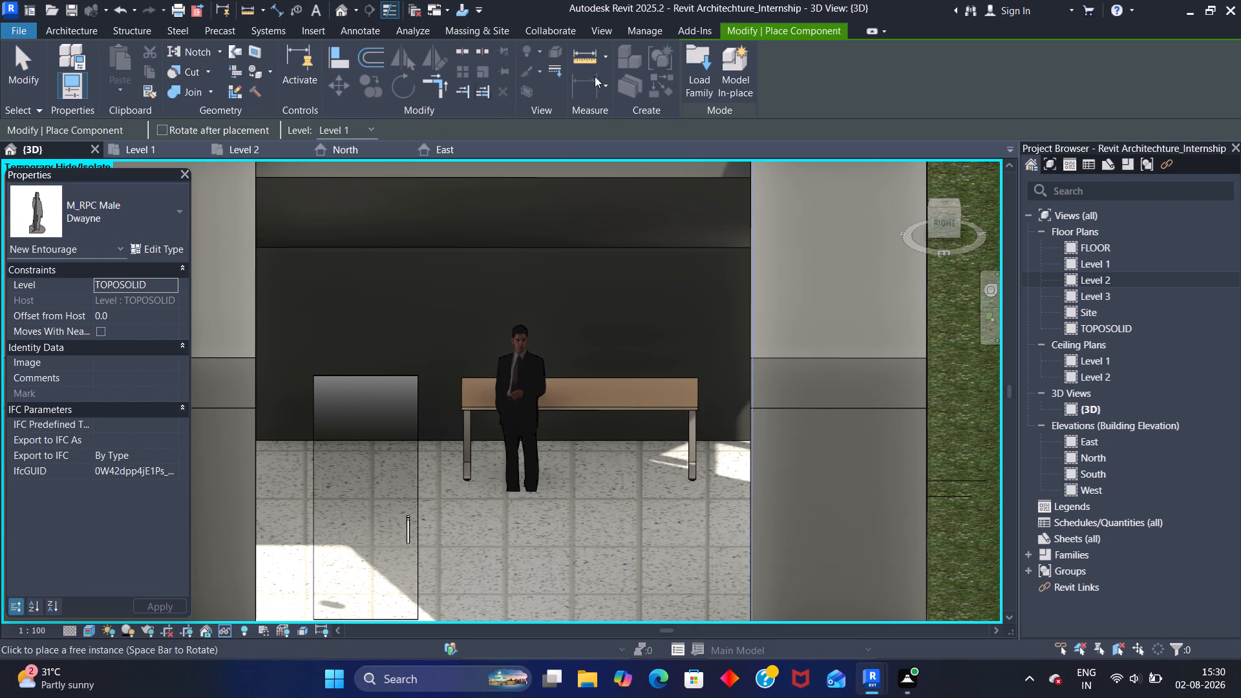
left_click(689, 94)
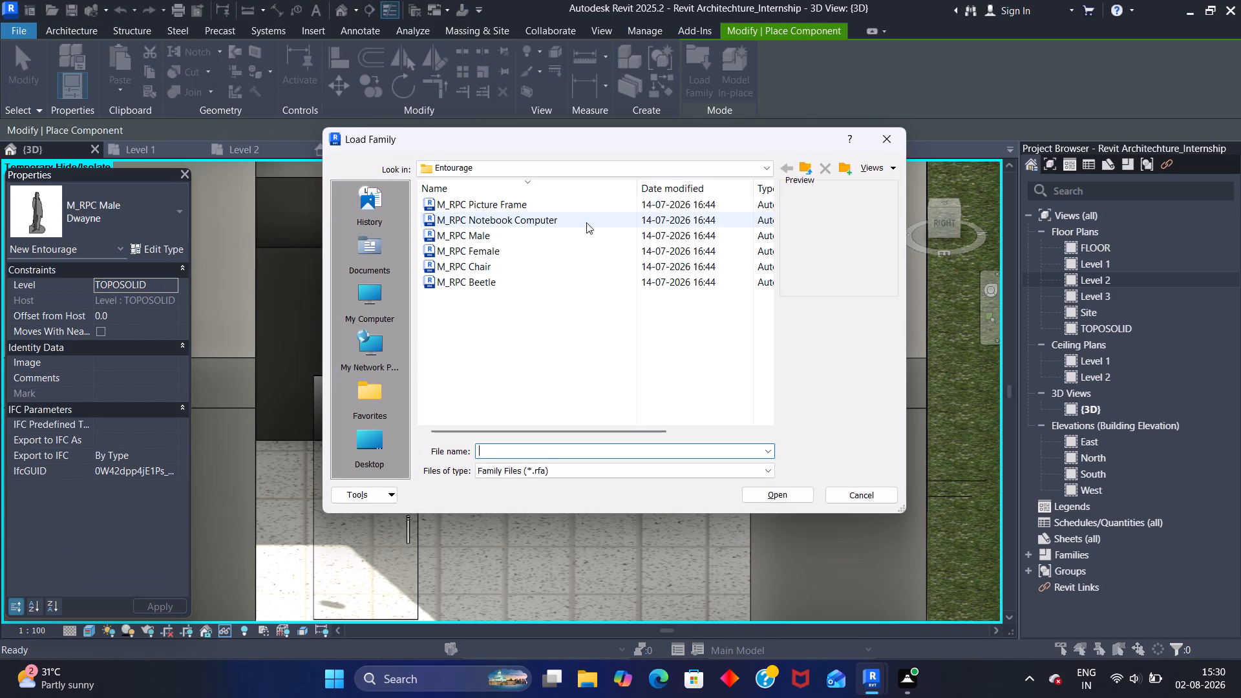
left_click(522, 243)
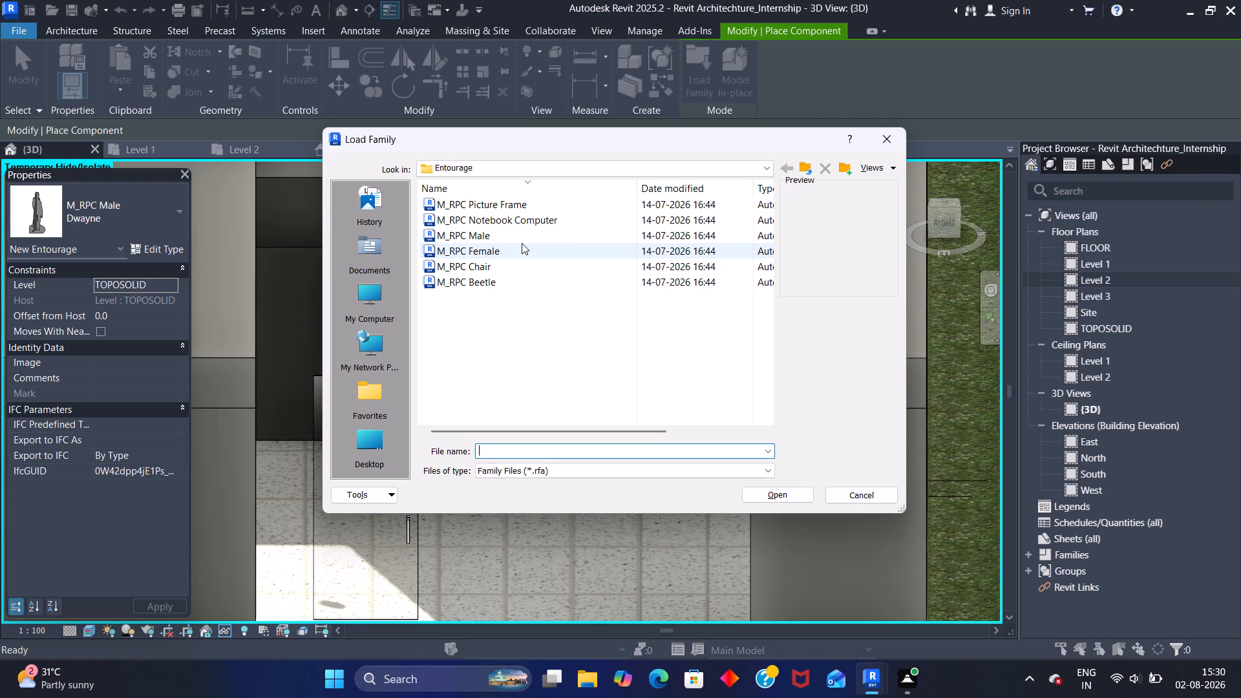
left_click(757, 500)
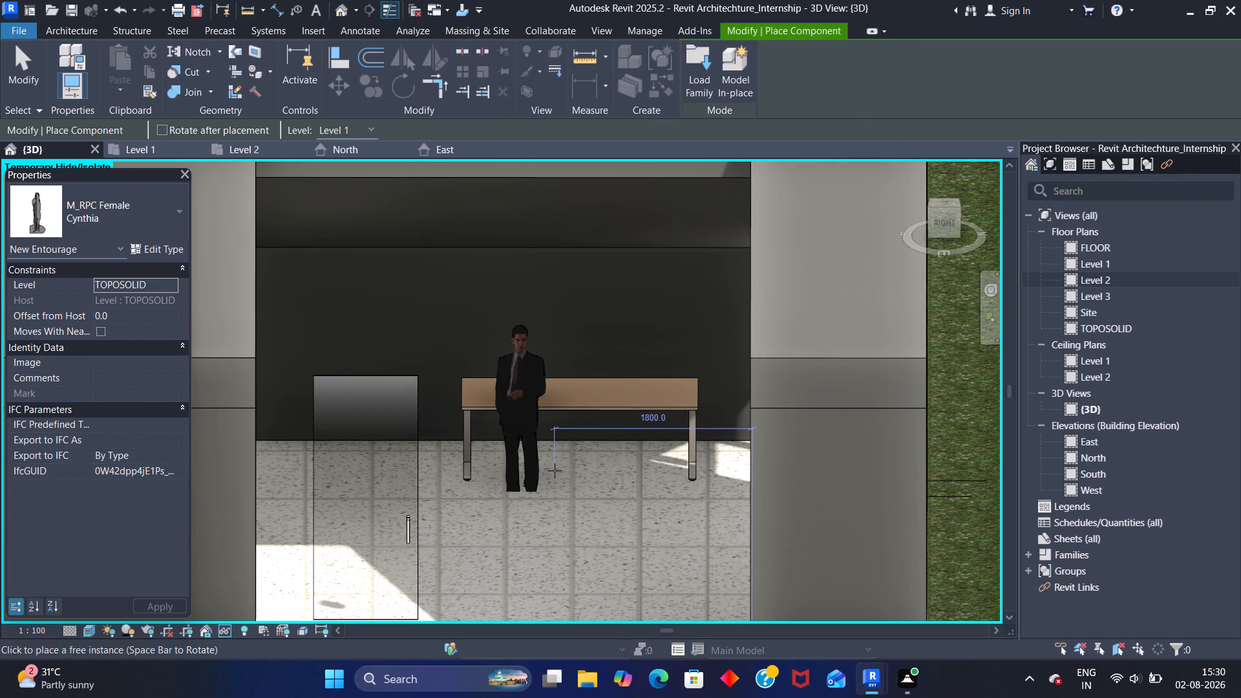
left_click(571, 470)
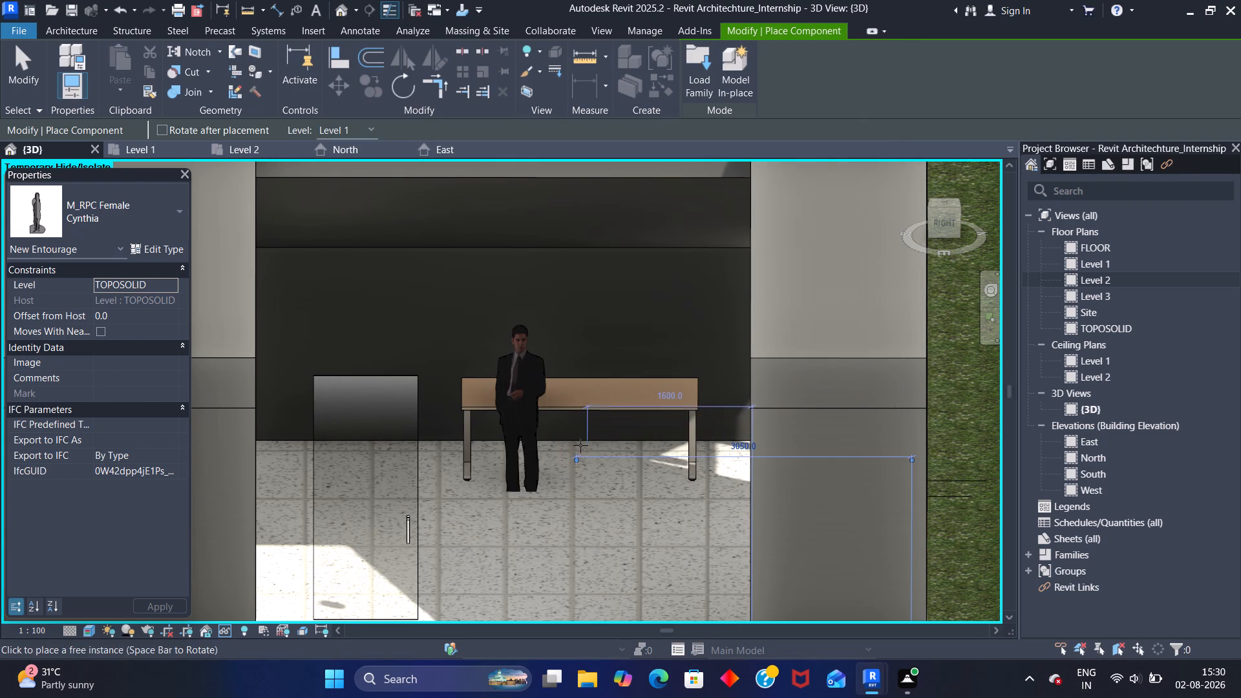
Place the female figure Cynthia on the Level 2 plan, rotated three quarter turns, beside the standing desk just north of the male figure.
key("Escape")
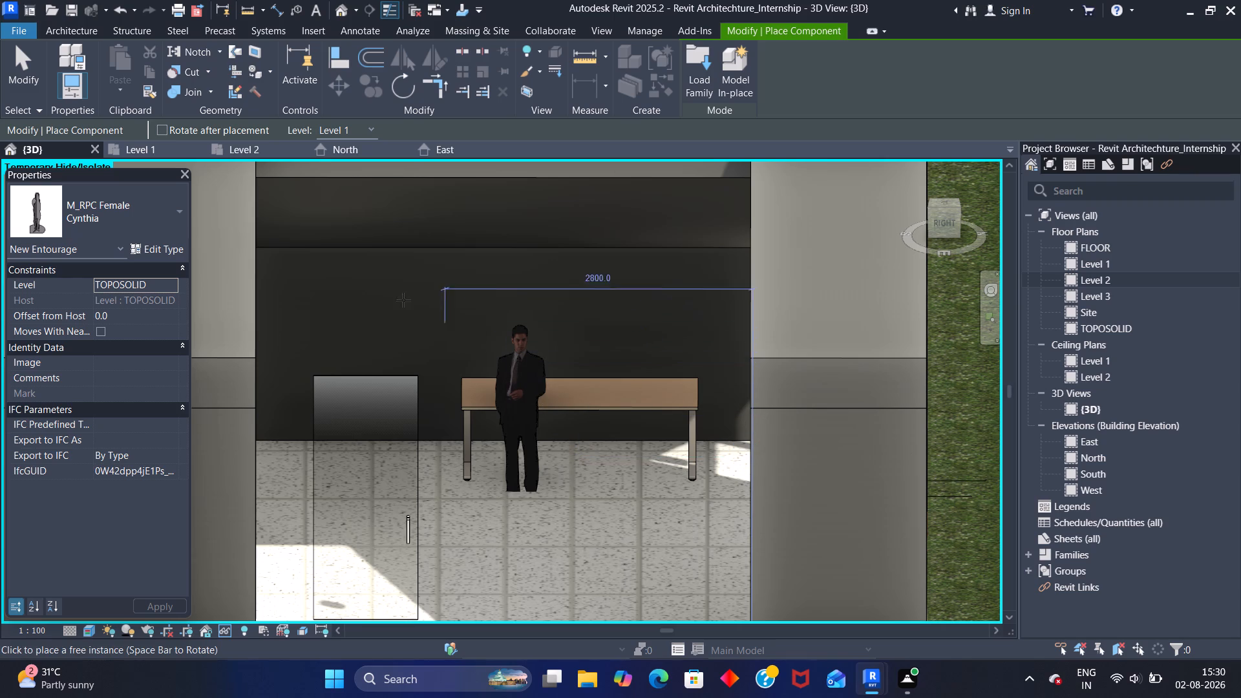
left_click(267, 149)
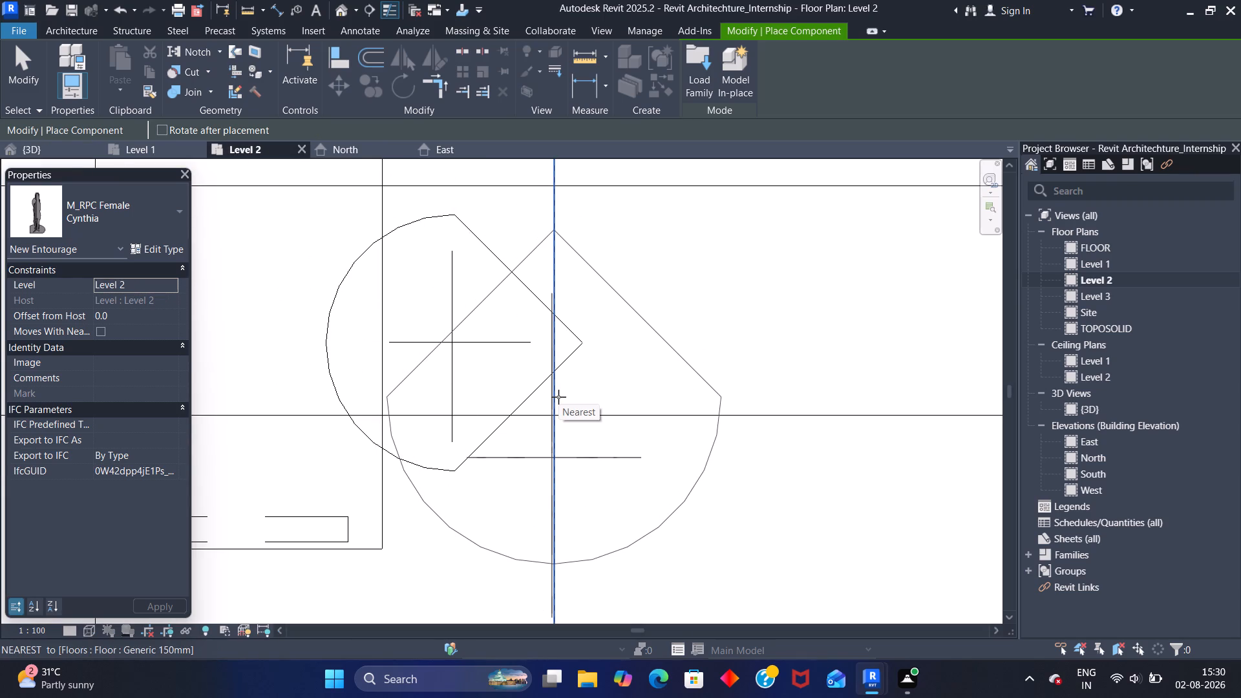
key("space")
middle_click_drag(554, 298, 547, 500)
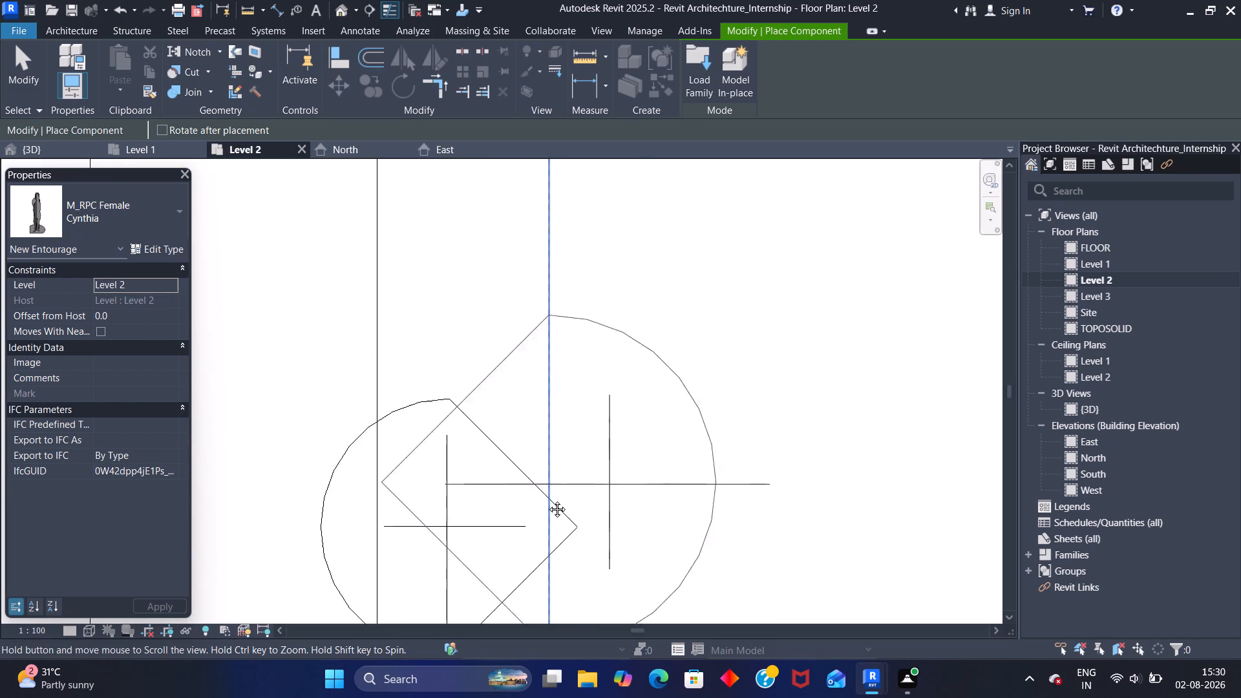
middle_click_drag(547, 500, 560, 485)
key("space")
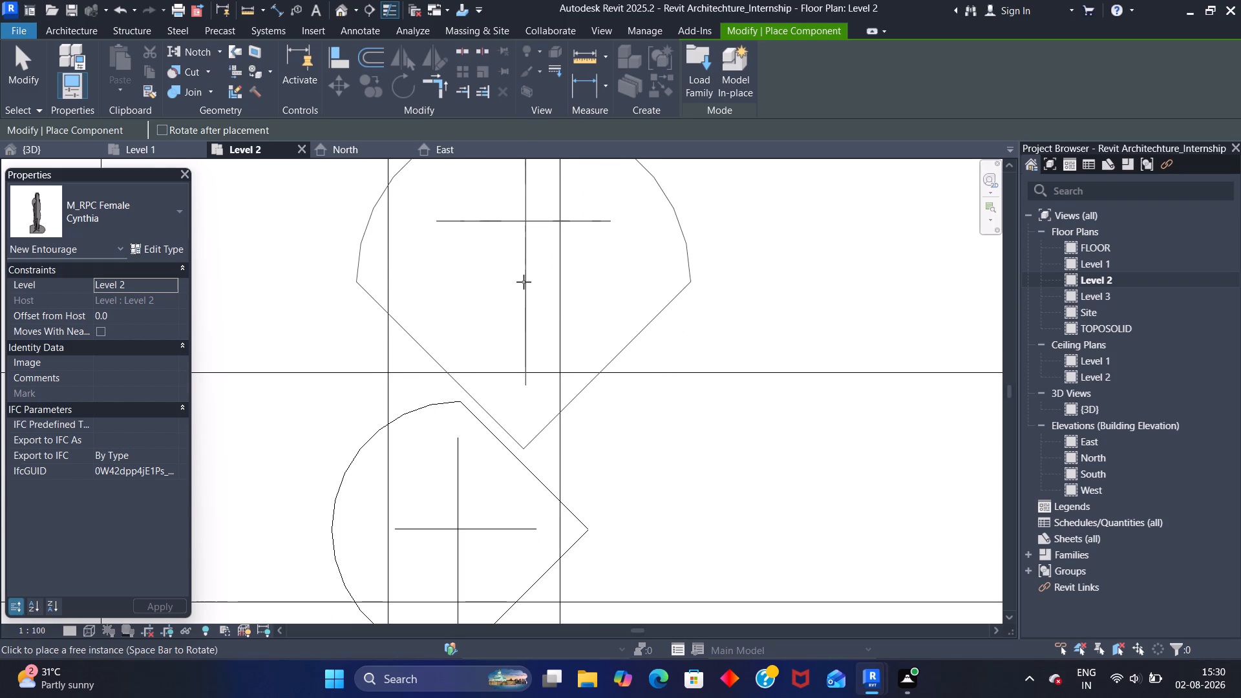
key("space")
middle_click_drag(524, 249, 504, 457)
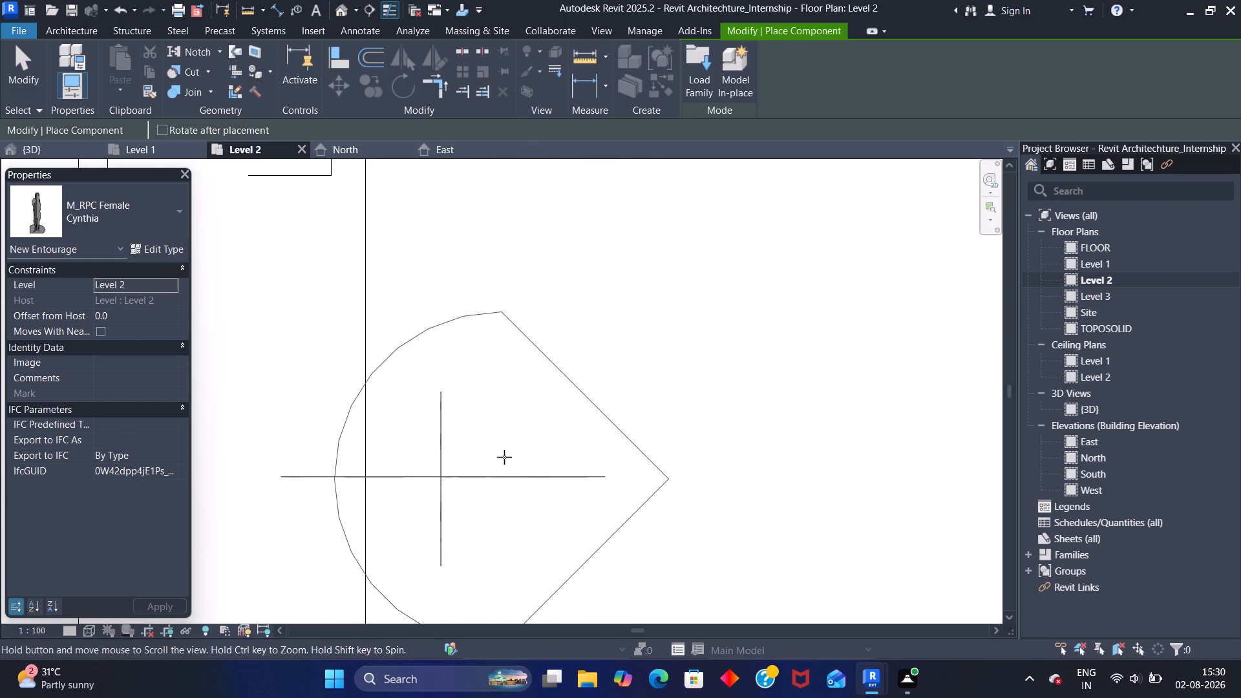
middle_click_drag(504, 457, 504, 464)
scroll(543, 403, "down", 7)
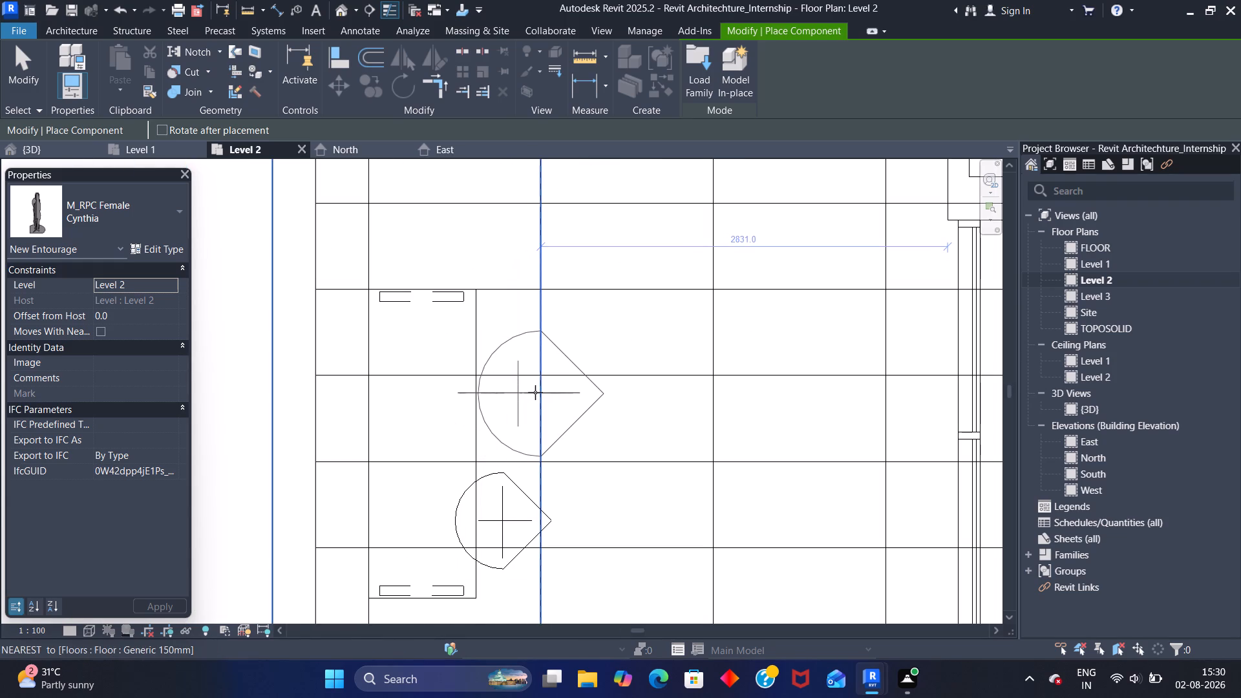
left_click(535, 392)
key("Escape")
key("Escape")
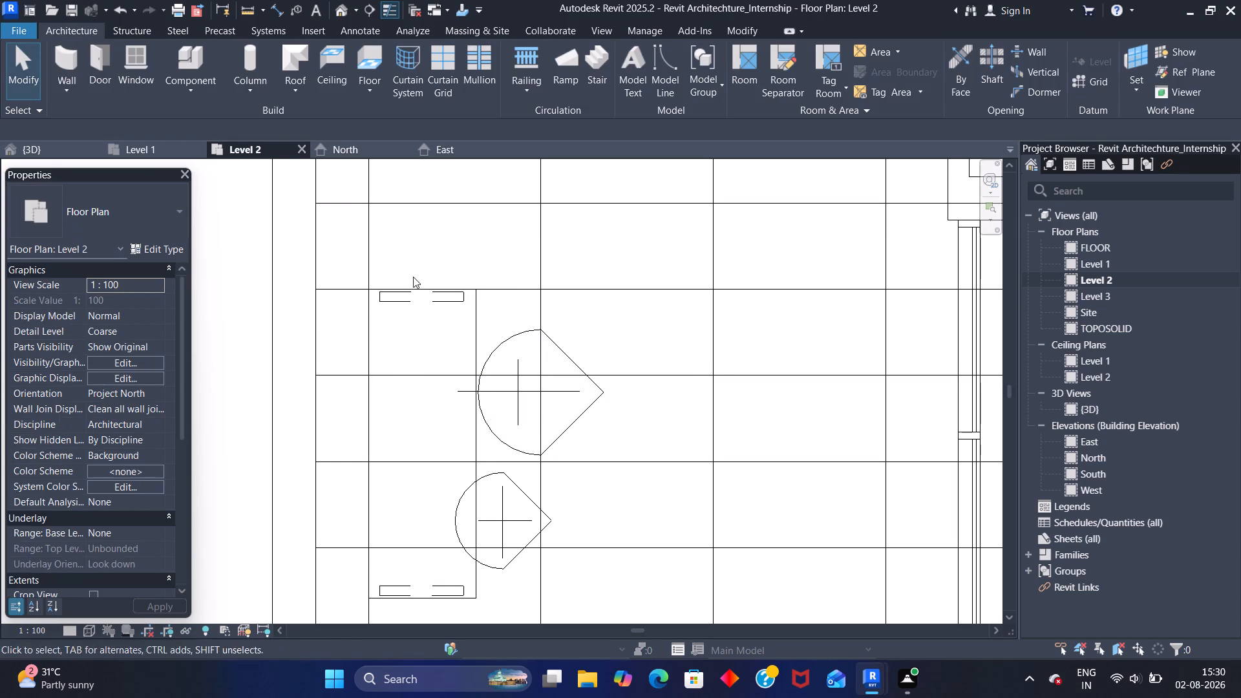
Examine both people figures at the standing desk up close in the 3D view.
left_click(63, 153)
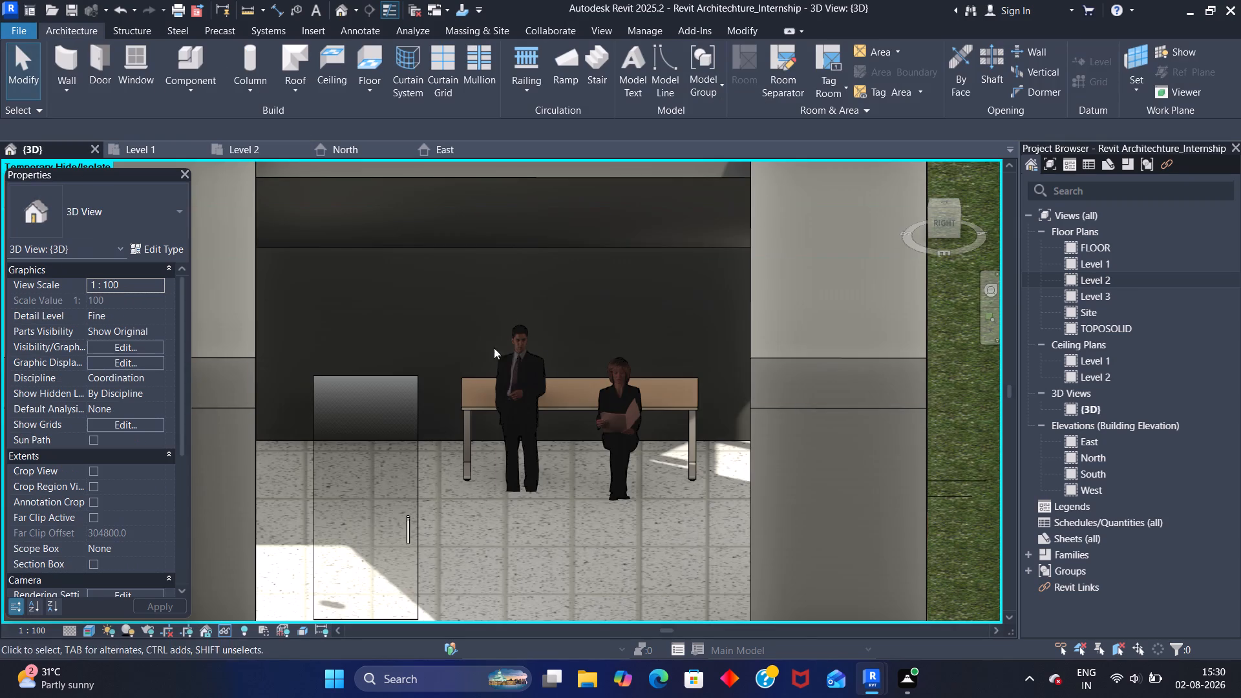
scroll(611, 424, "up", 10)
scroll(616, 436, "down", 8)
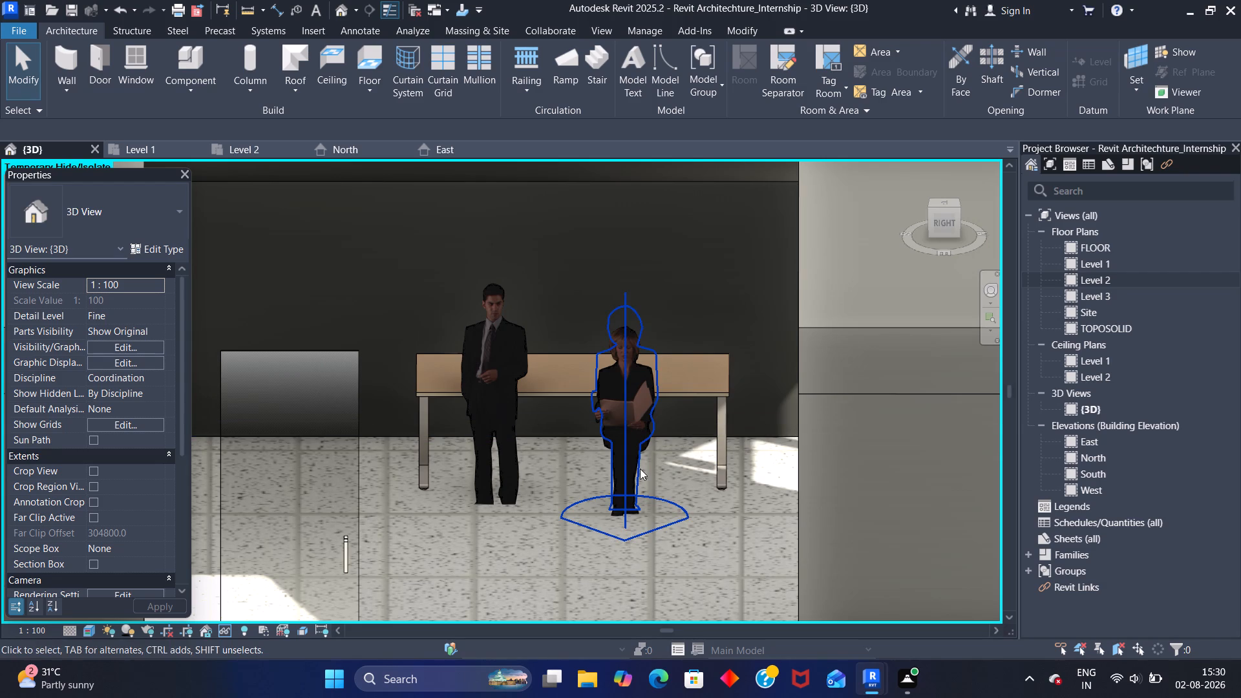
middle_click_drag(640, 469, 667, 456, "shift")
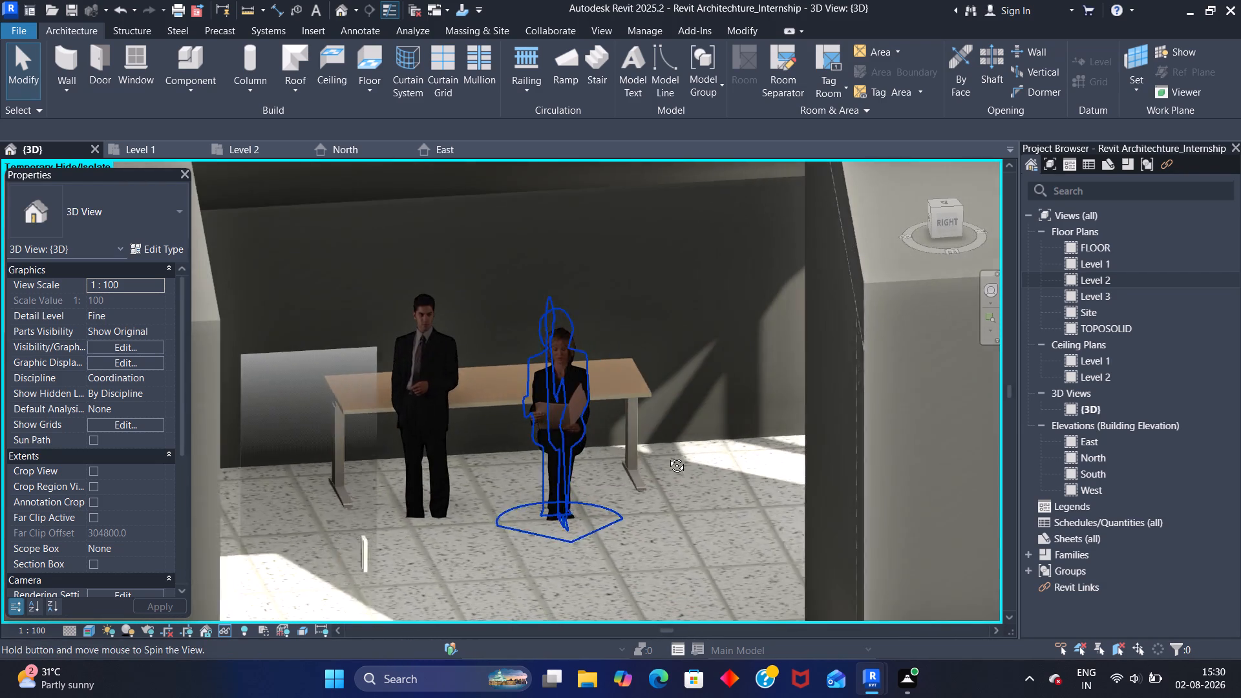
middle_click_drag(667, 456, 668, 456, "shift")
scroll(586, 488, "up", 7)
middle_click_drag(619, 471, 578, 463, "shift")
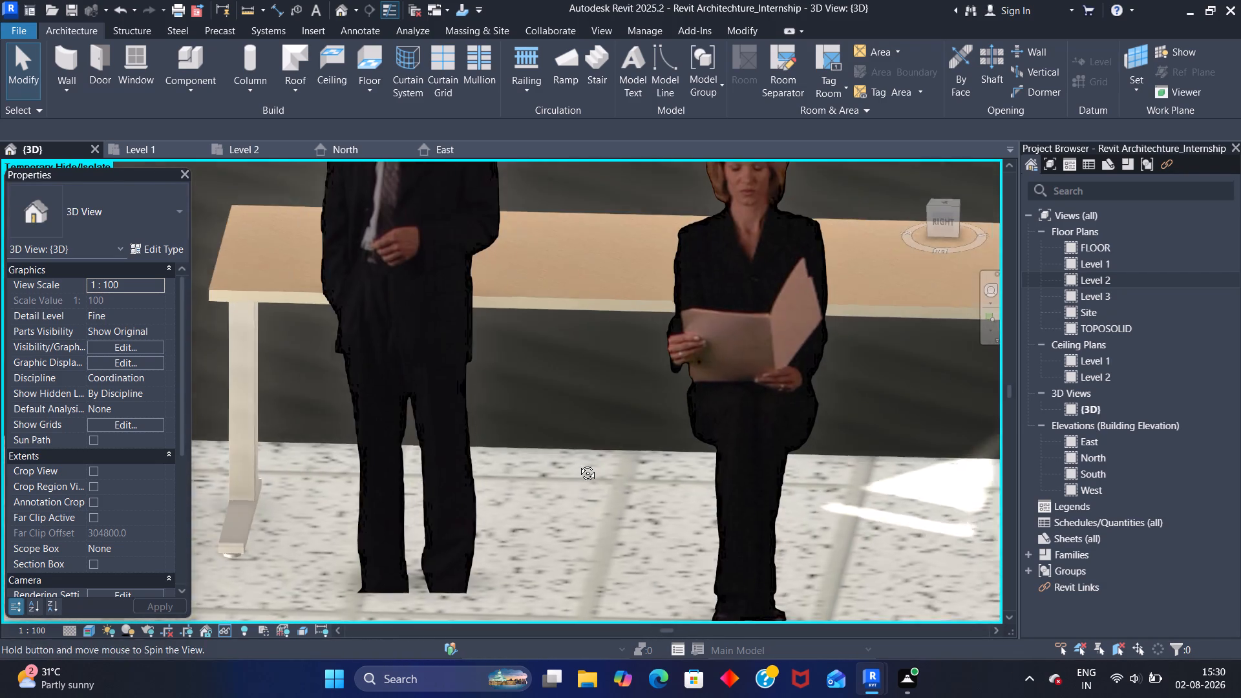
middle_click_drag(578, 463, 445, 469, "shift")
scroll(488, 465, "down", 11)
Inspect the figures and desk in 3D through the storefront glazing on the back facade and again from the open right side.
middle_click_drag(825, 540, 745, 538, "shift")
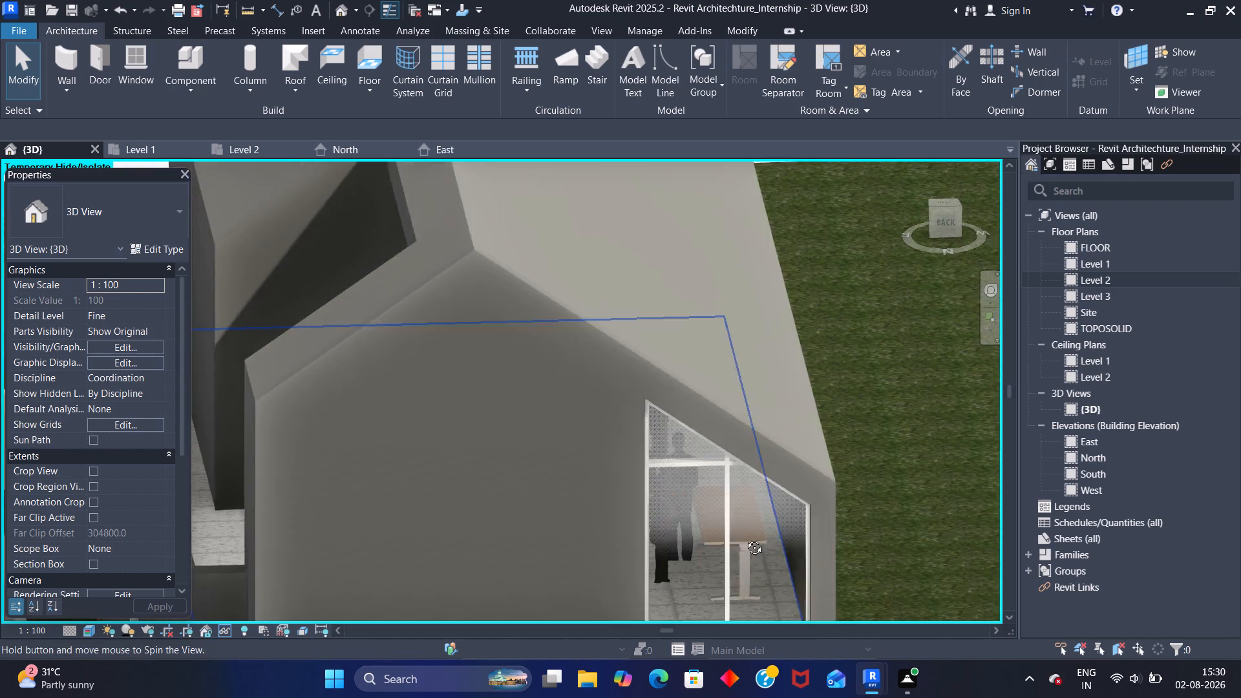
middle_click_drag(745, 538, 737, 531, "shift")
scroll(679, 562, "up", 6)
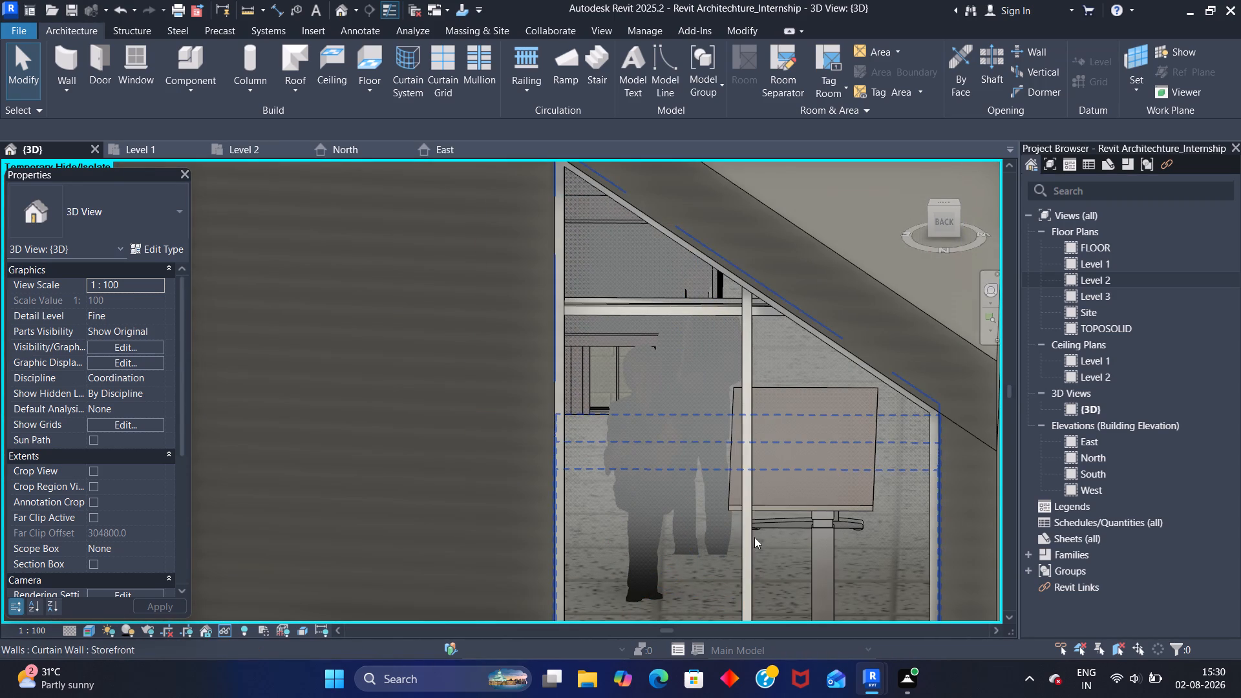
middle_click_drag(728, 549, 737, 497, "shift")
scroll(730, 463, "up", 1)
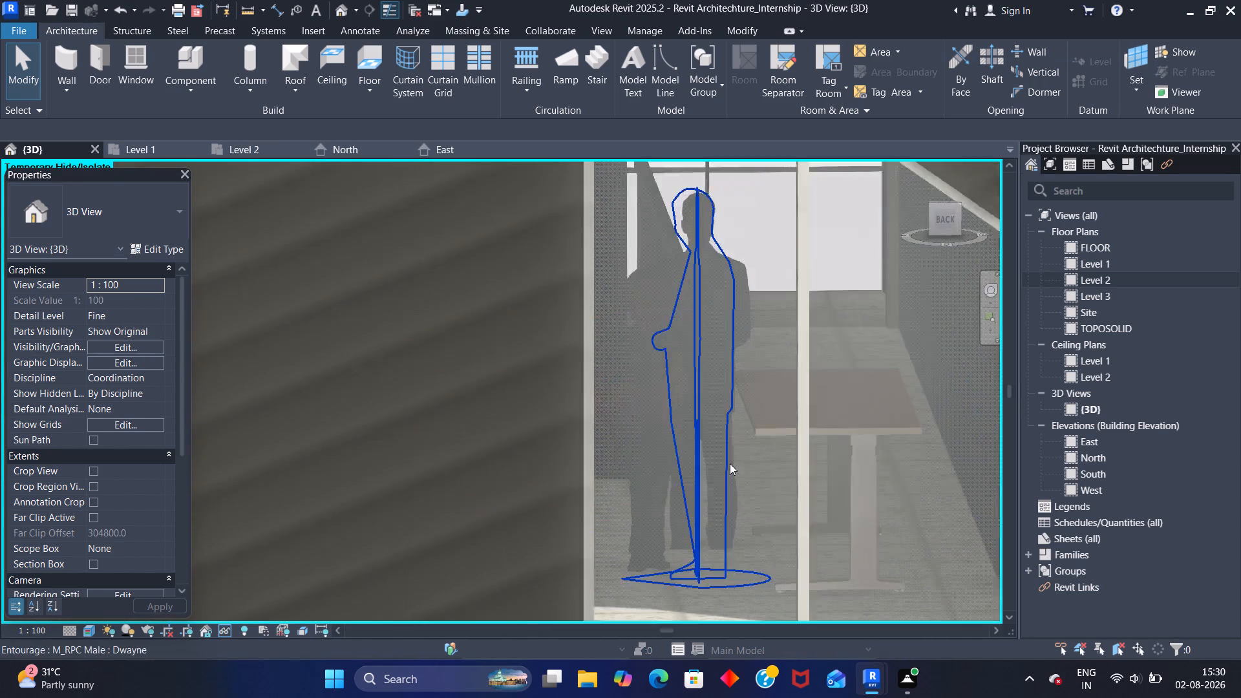
scroll(730, 463, "up", 1)
scroll(740, 460, "down", 5)
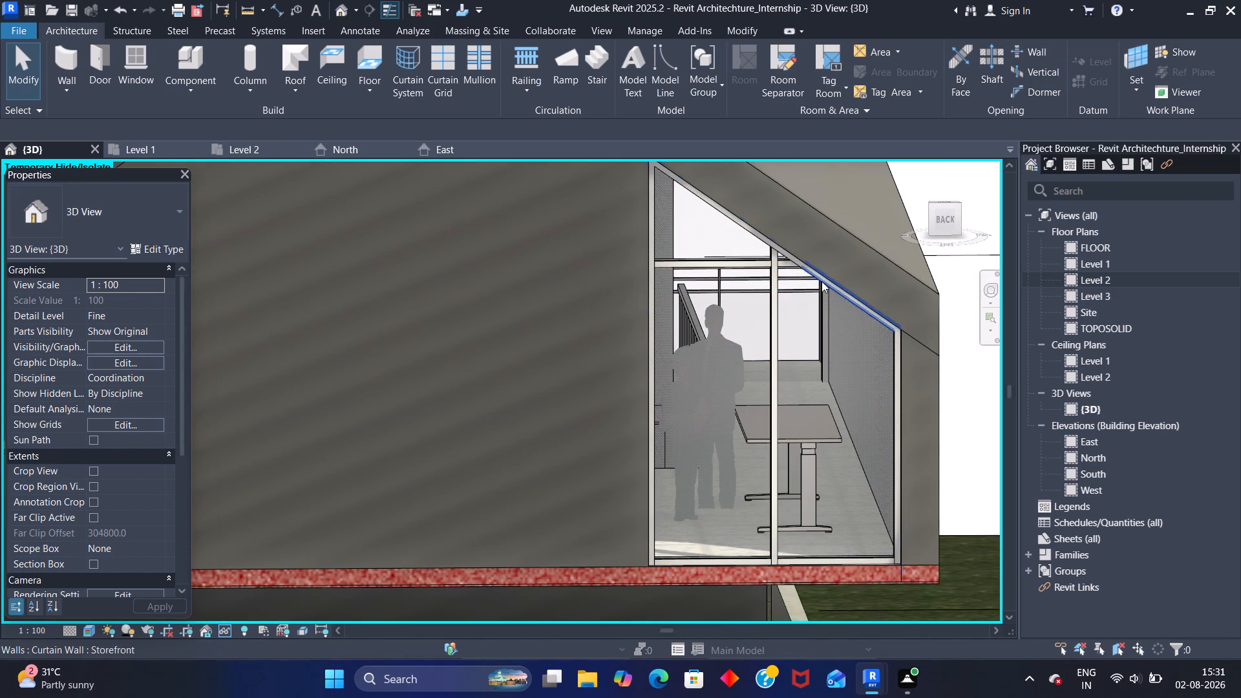
left_click(823, 281)
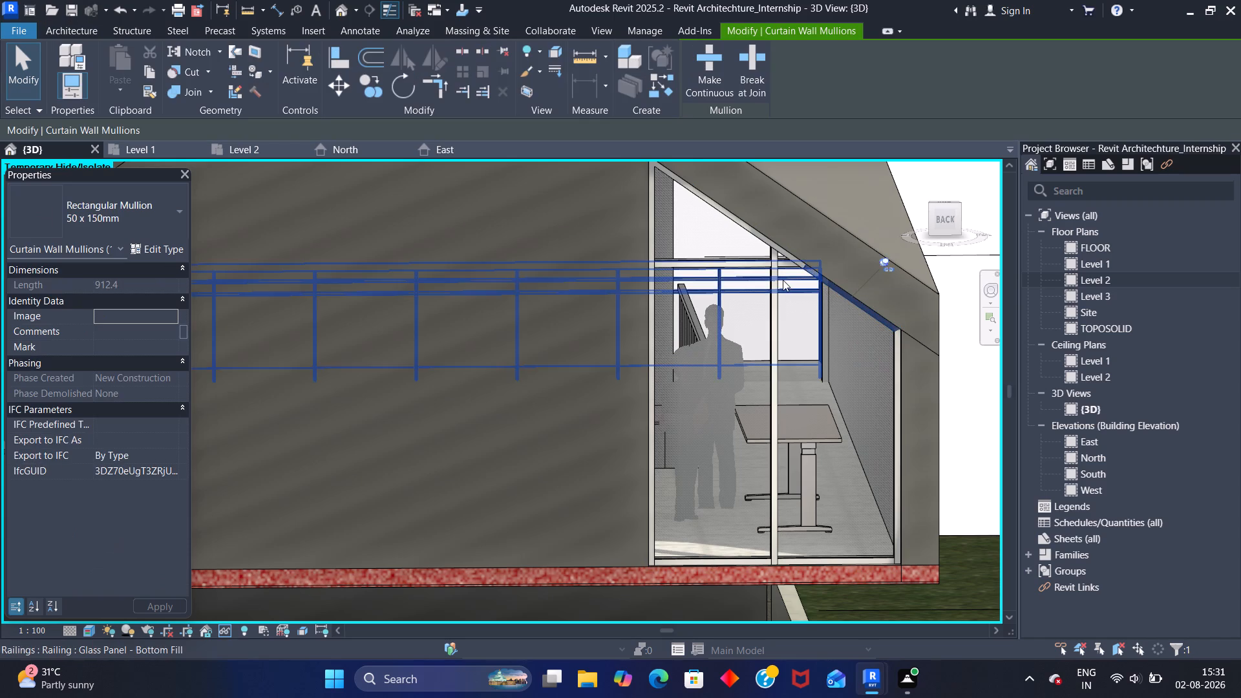
key("Escape")
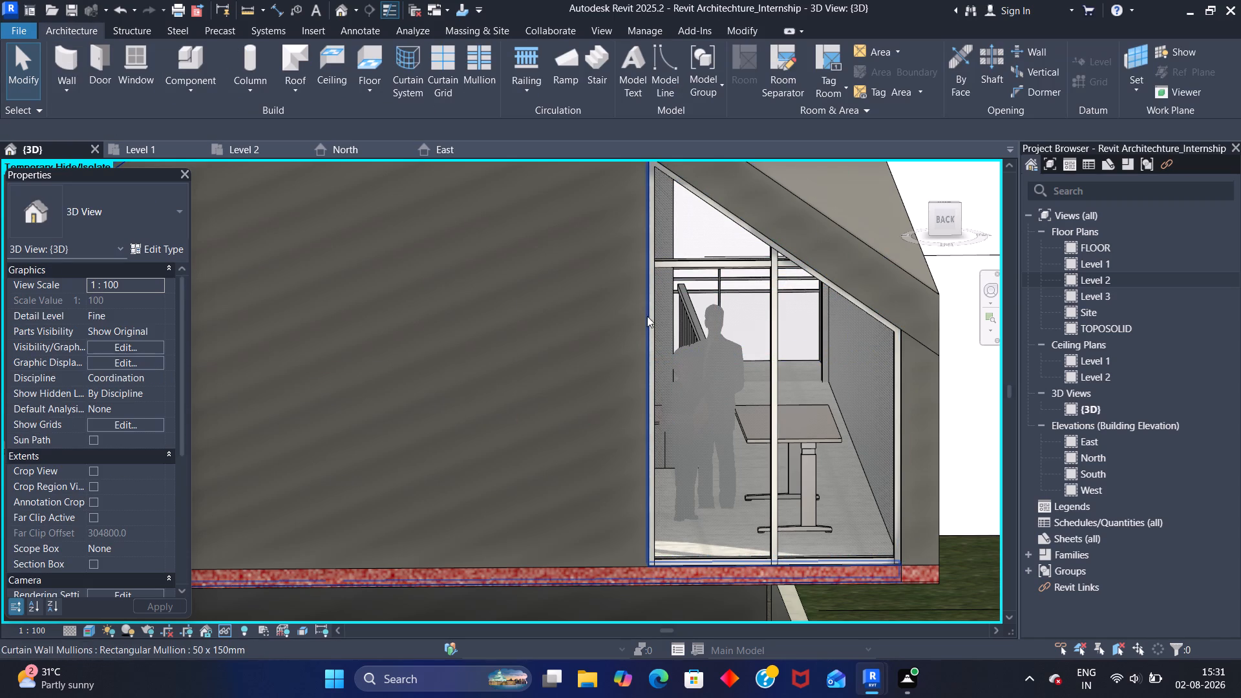
left_click(650, 560)
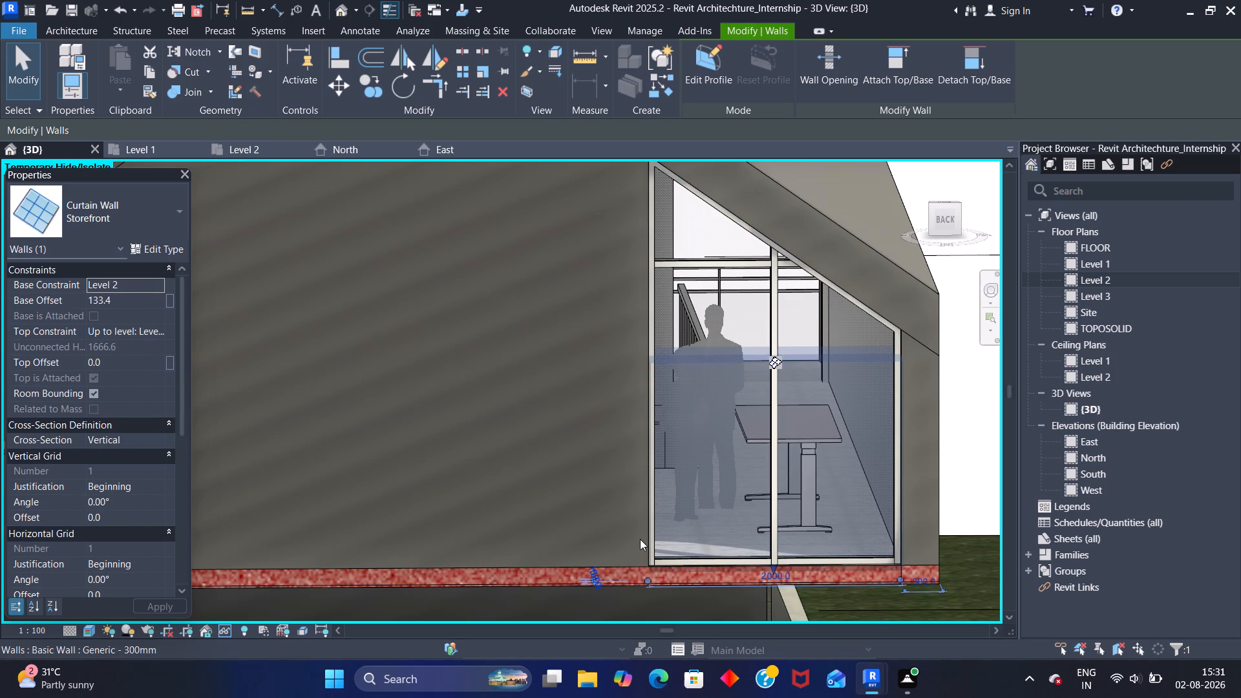
key("Escape")
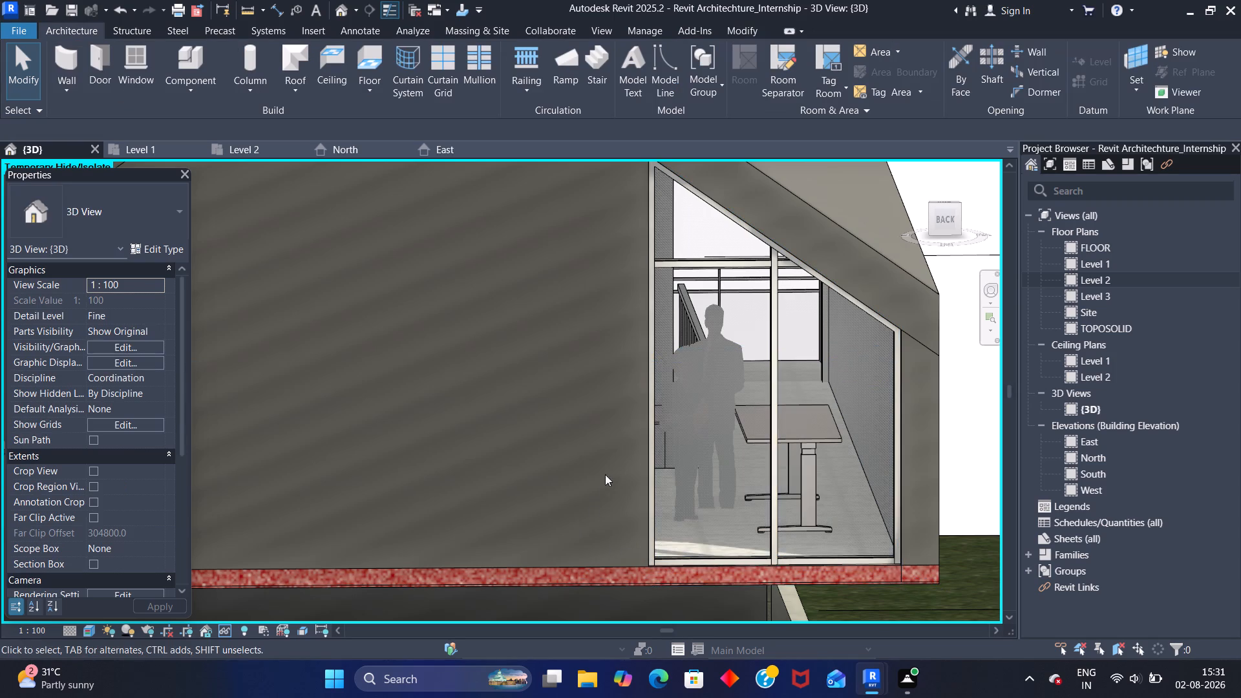
scroll(611, 461, "up", 2)
scroll(748, 391, "up", 2)
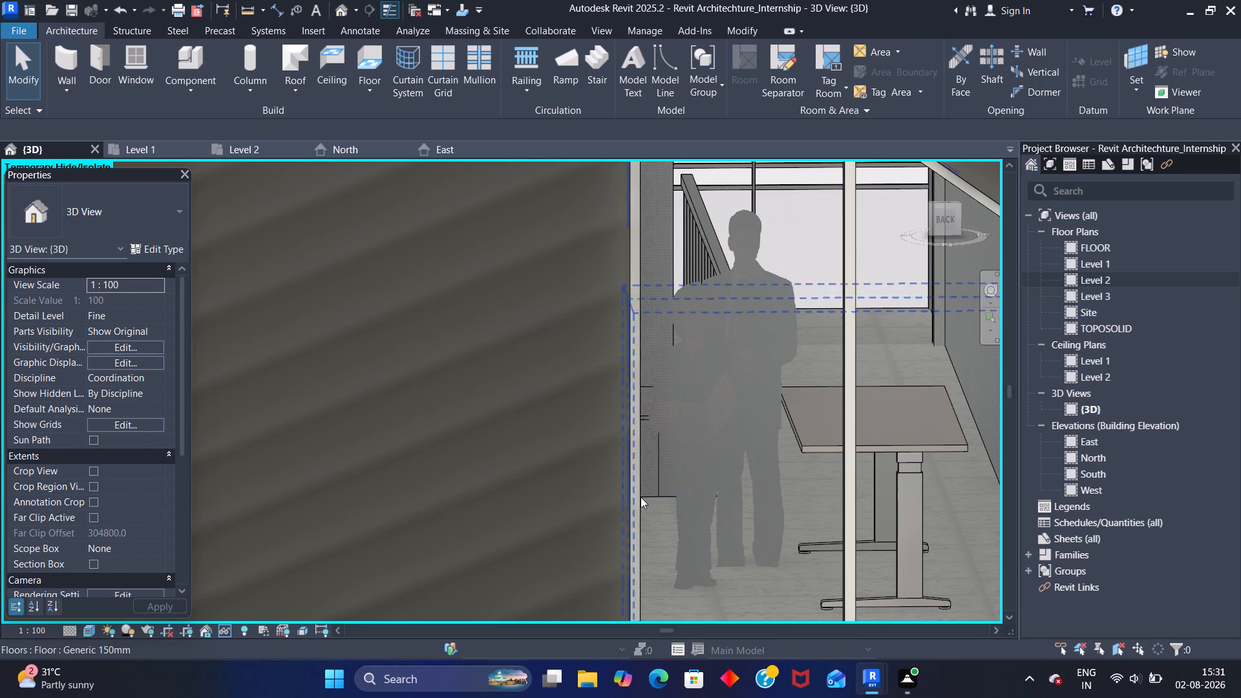
scroll(578, 489, "down", 5)
middle_click_drag(487, 469, 519, 460, "shift")
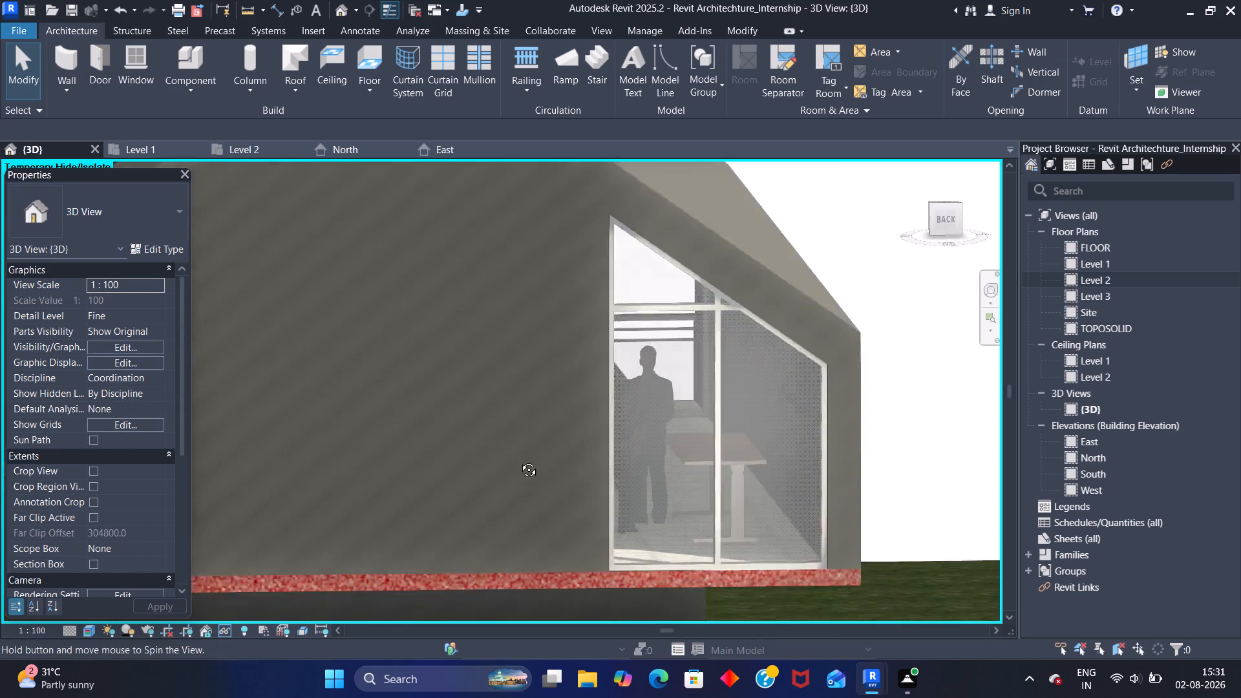
middle_click_drag(519, 460, 723, 458, "shift")
middle_click_drag(484, 392, 500, 451)
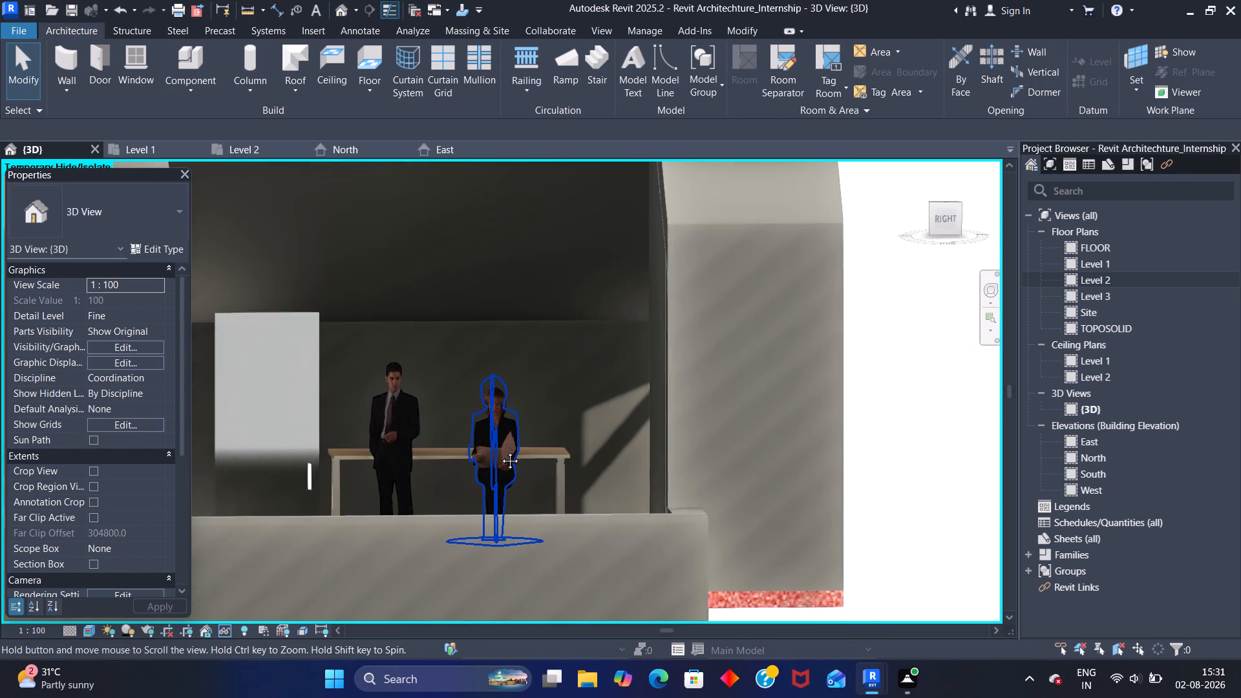
middle_click_drag(500, 451, 522, 483)
middle_click_drag(522, 423, 519, 520, "shift")
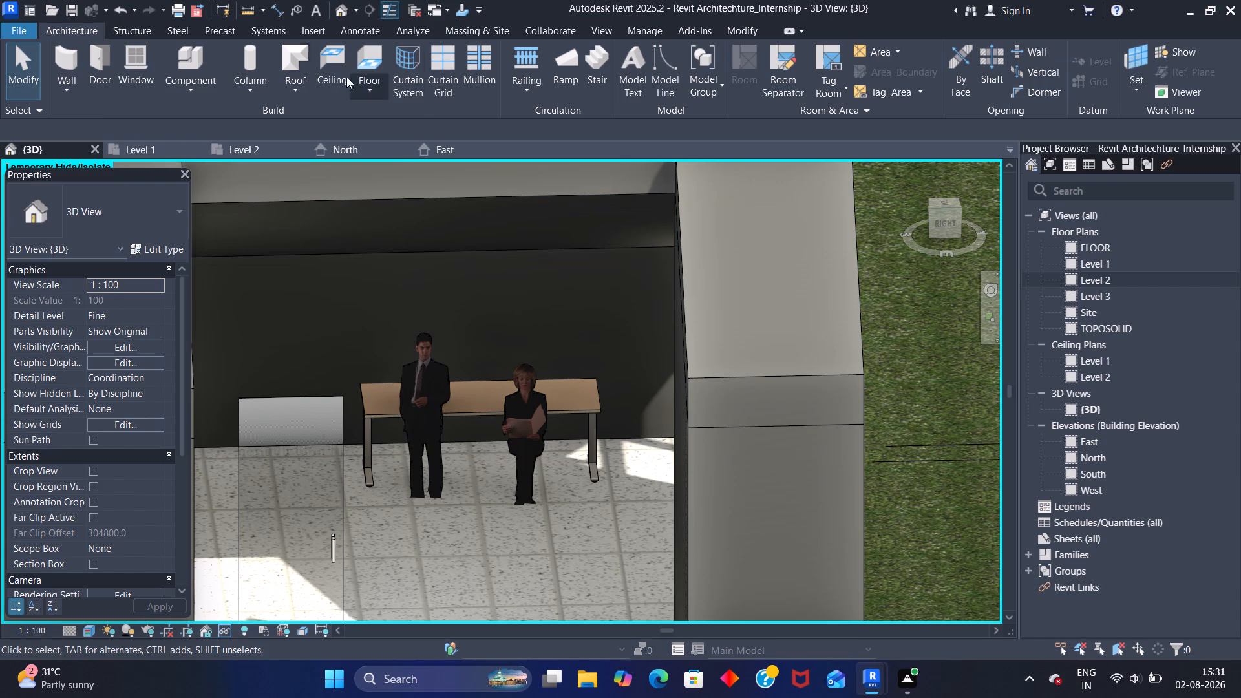
Load the M_RPC Notebook Computer family from the Entourage folder.
left_click(181, 59)
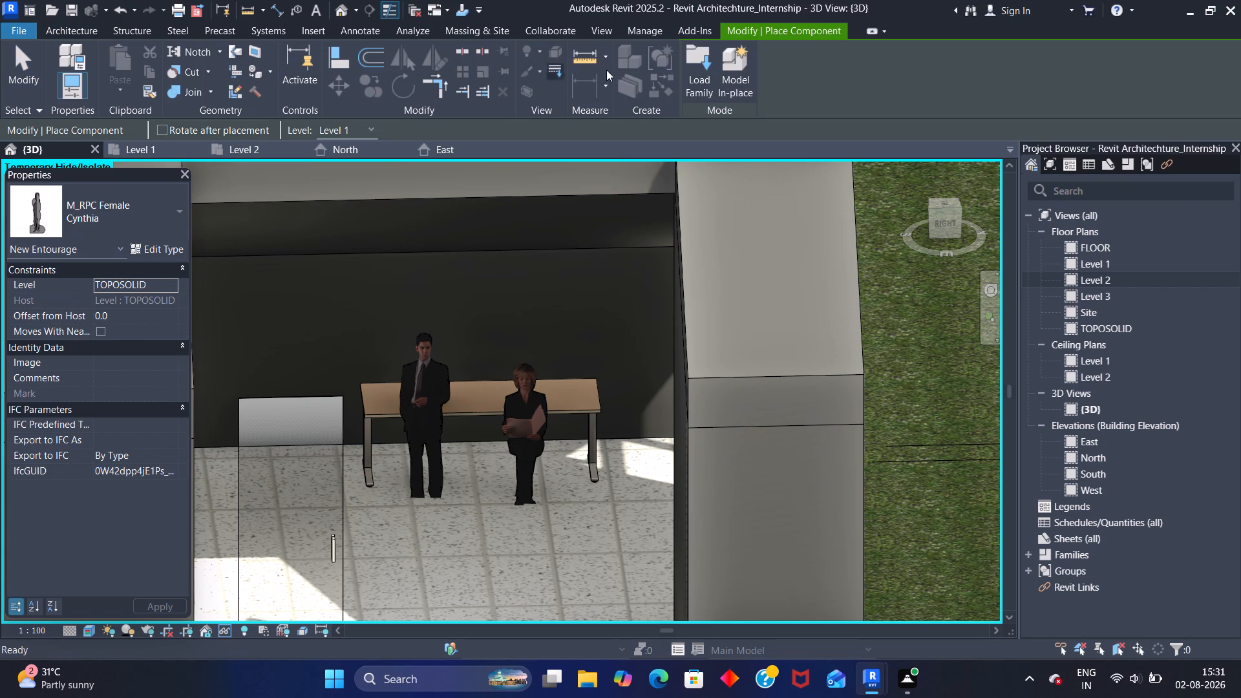
left_click(697, 72)
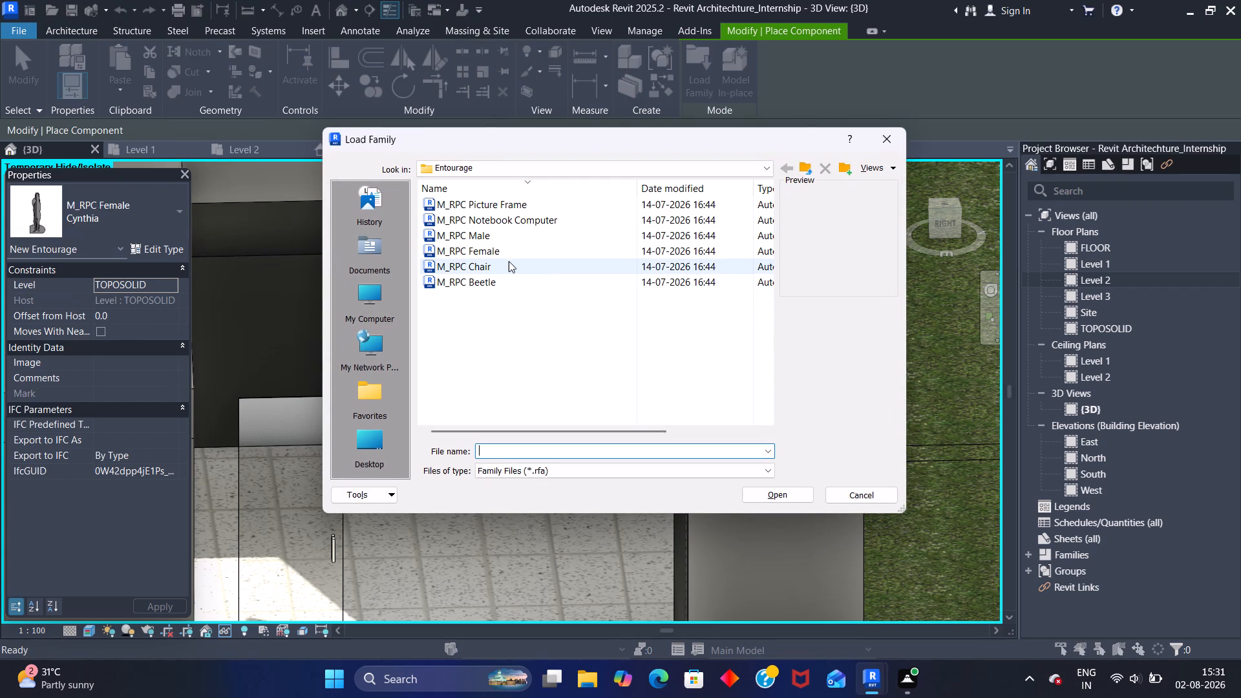
left_click(507, 263)
left_click(515, 279)
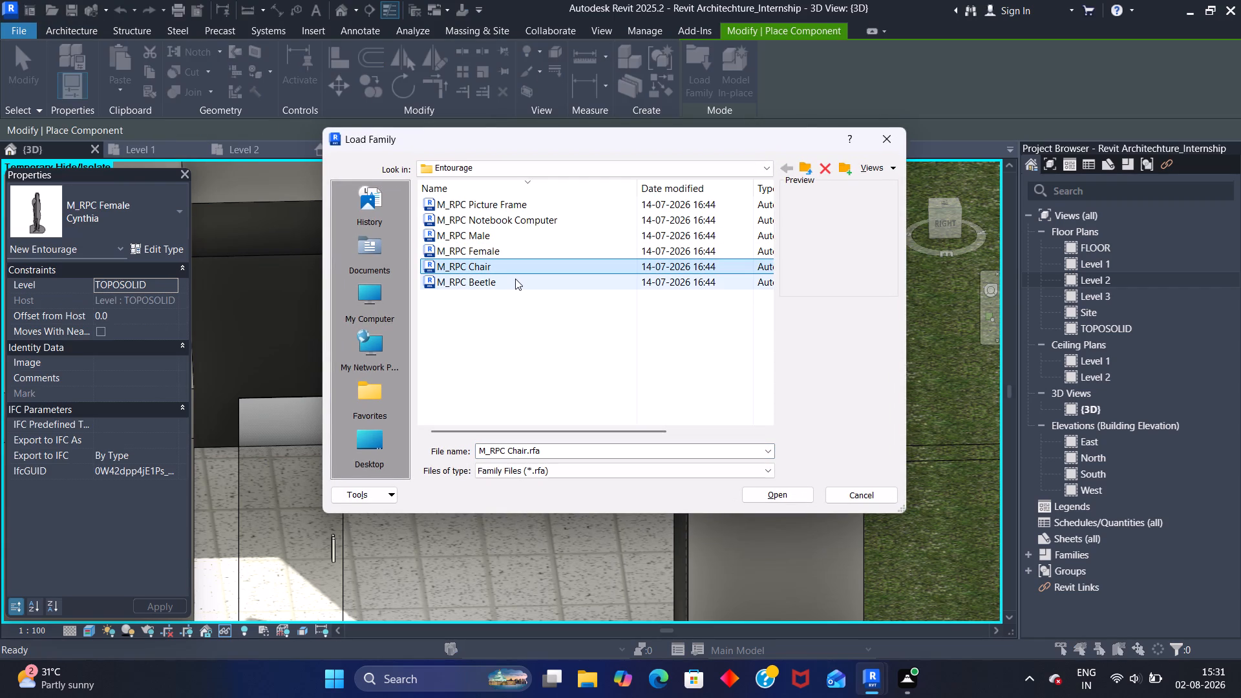
left_click(504, 200)
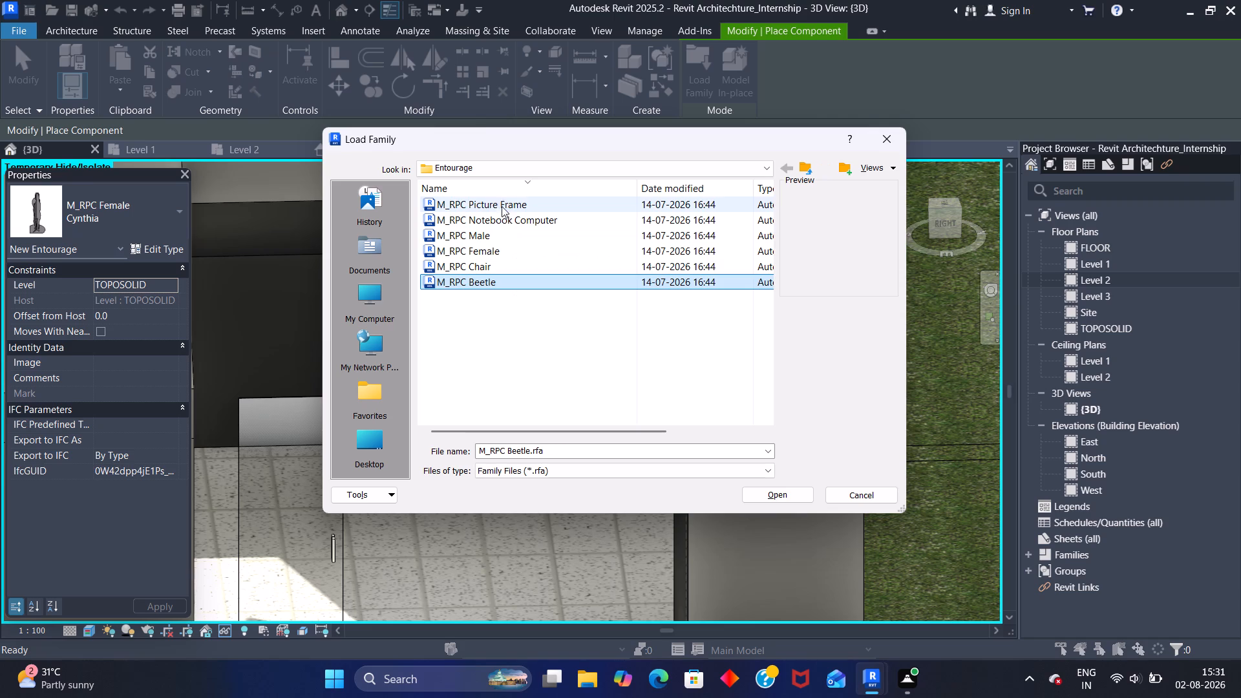
left_click(501, 215)
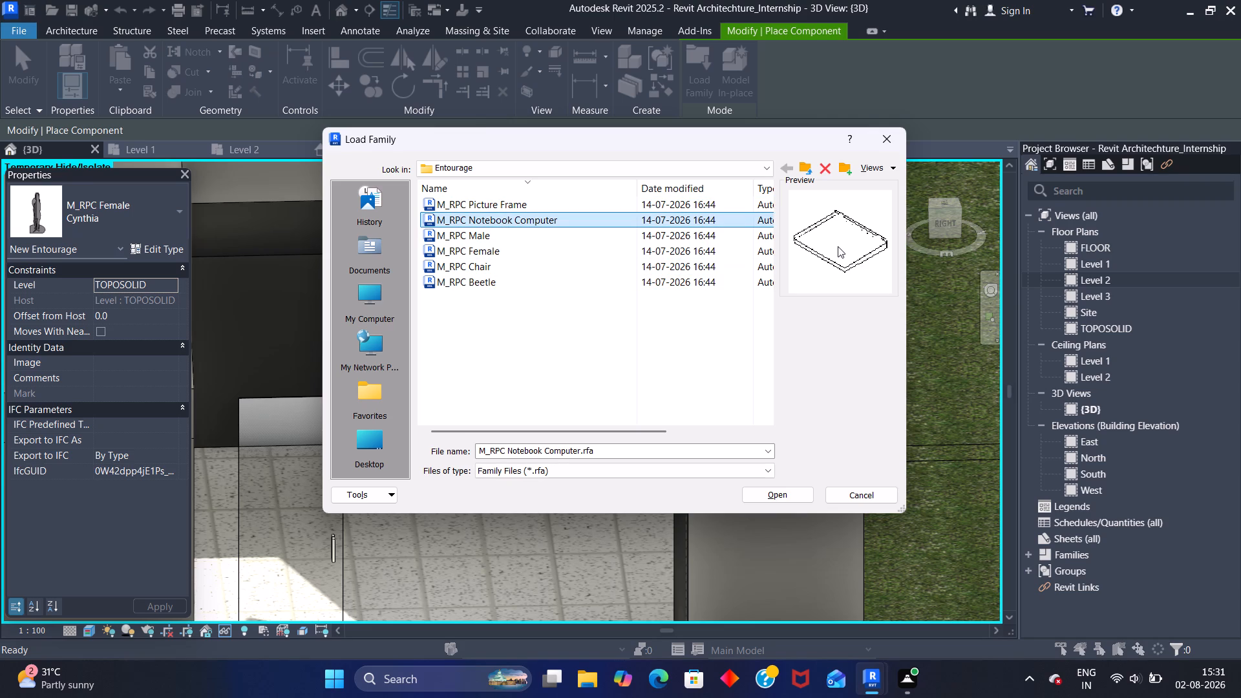
left_click(774, 500)
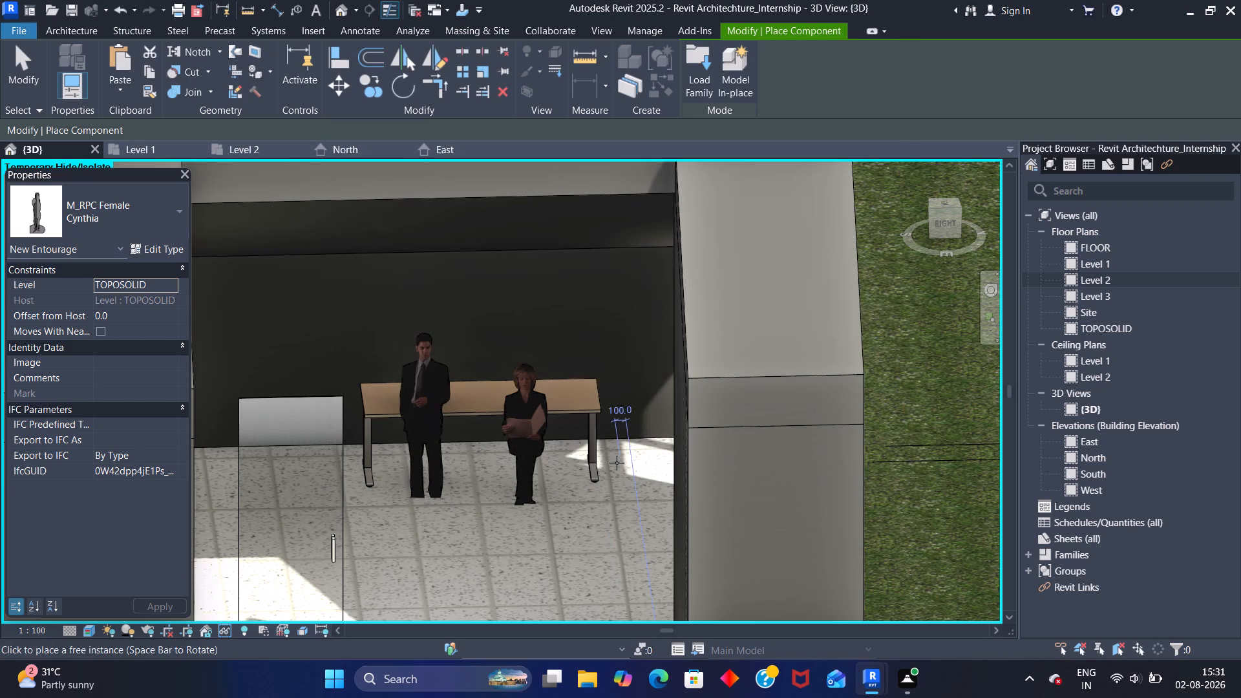
Place two notebook computers on the standing desk in the Level 2 plan, rotated three quarter turns, one in front of each figure.
left_click(254, 143)
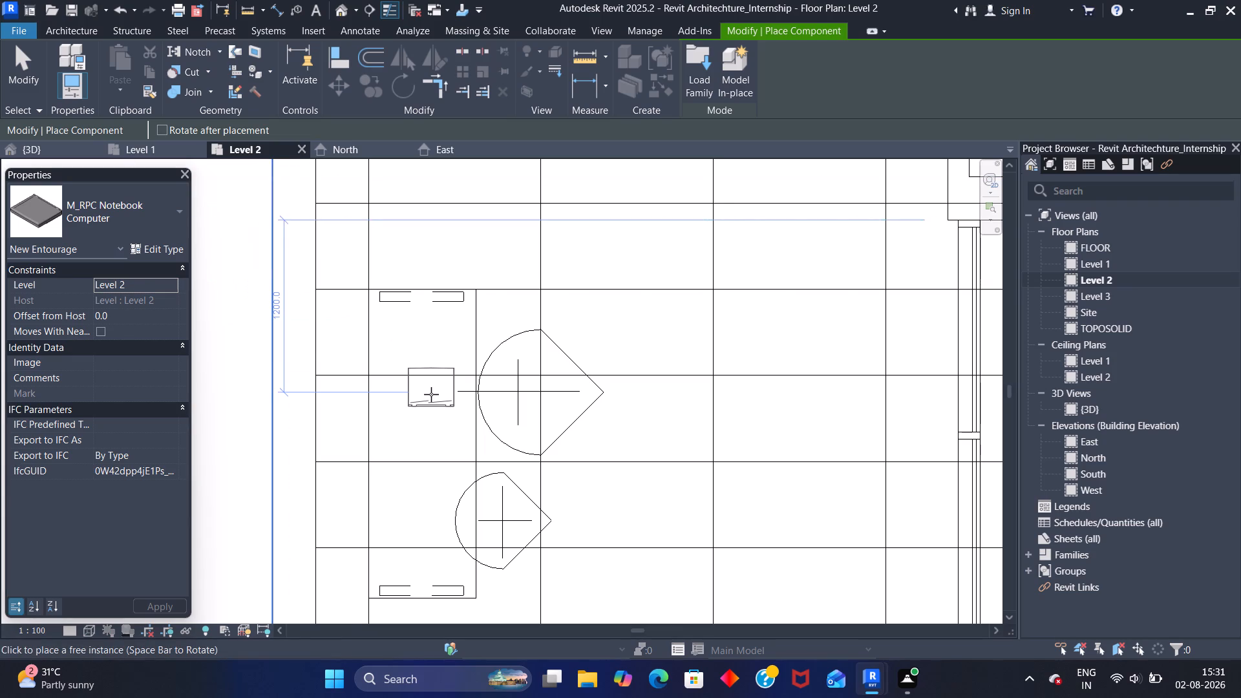
key("space")
key("space")
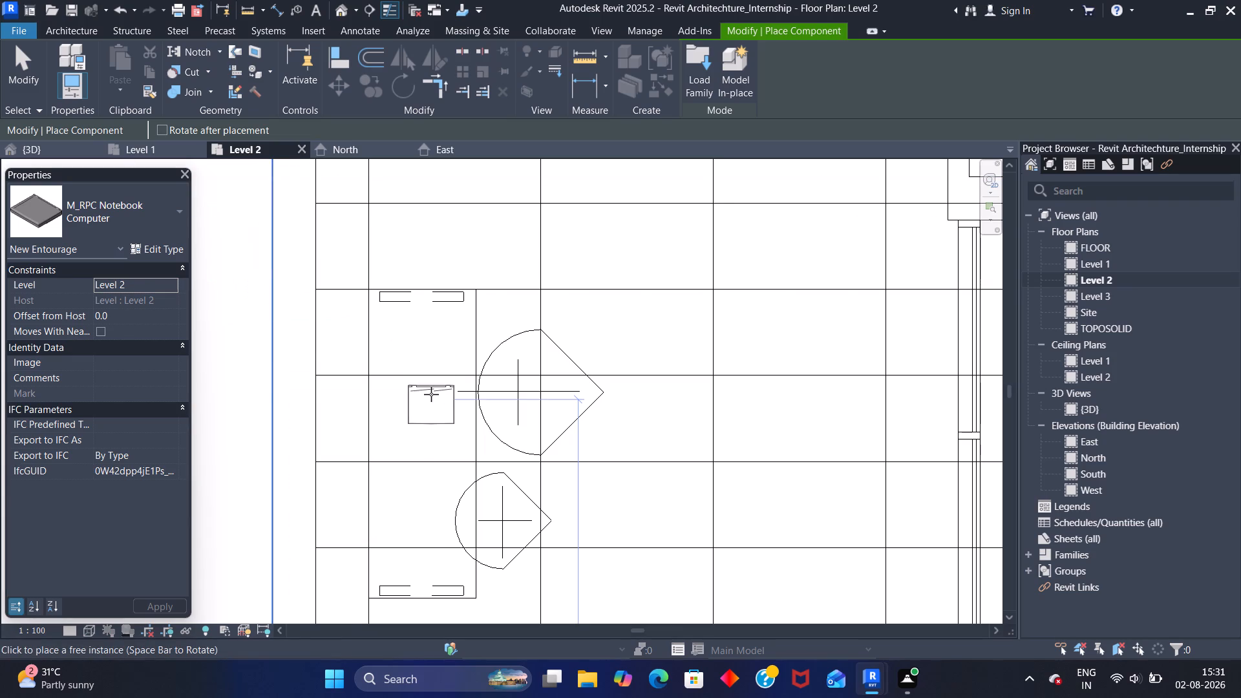
key("space")
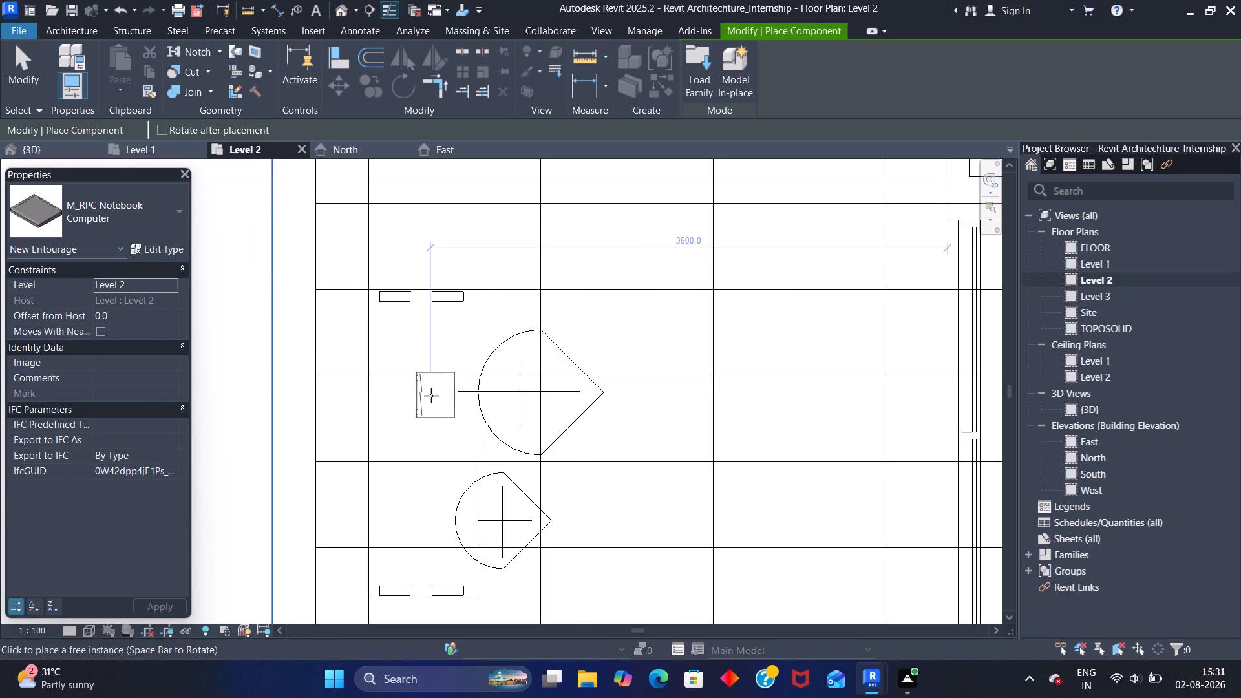
left_click(438, 432)
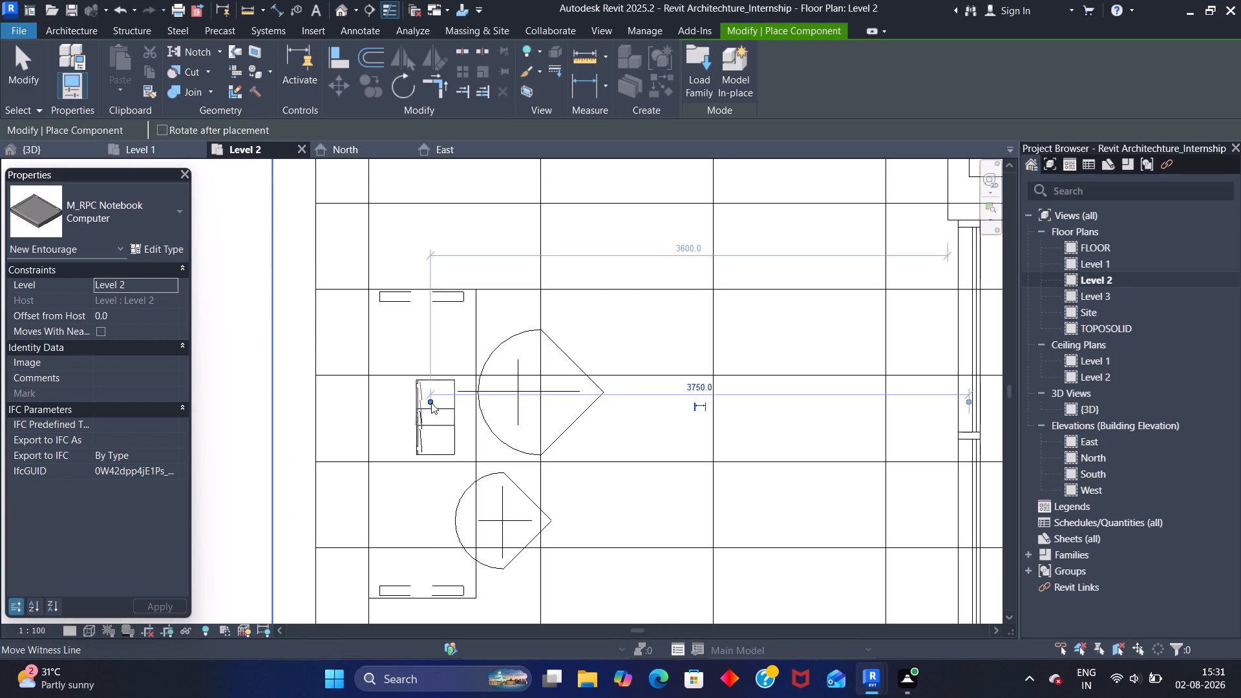
left_click(422, 520)
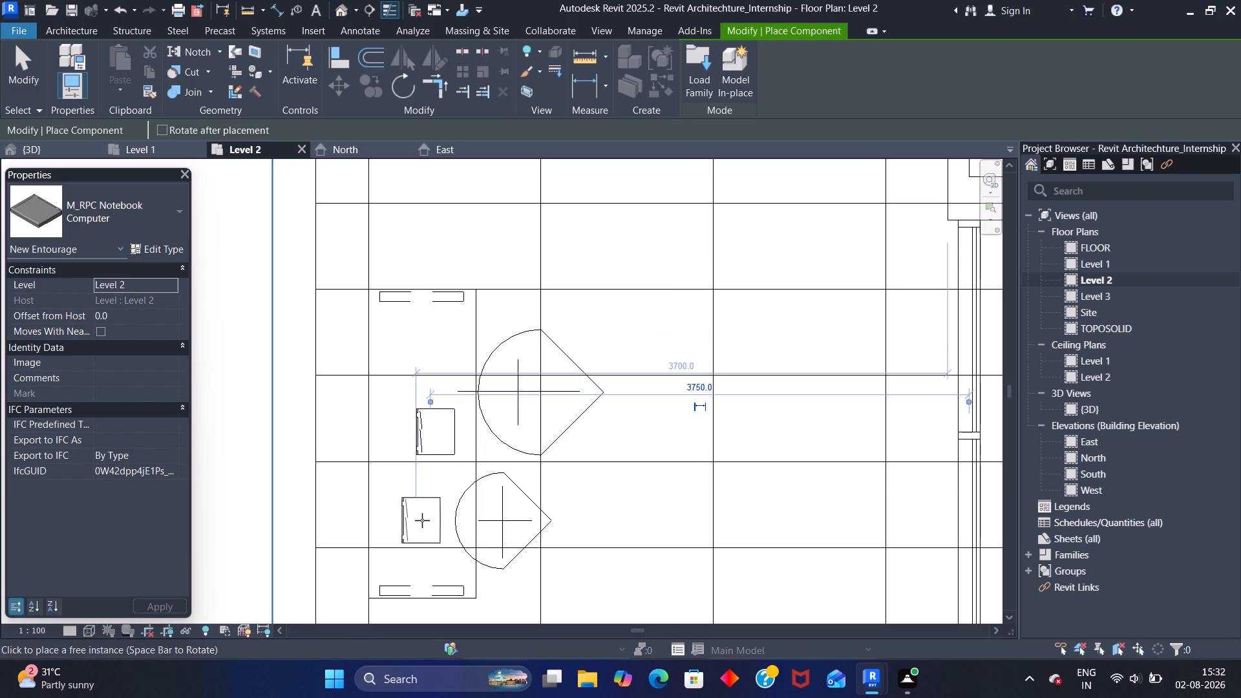
key("Escape")
key("Escape")
Nudge the notebook computer in front of the female figure along the standing desk until it lines up with the figure's centre.
left_click(439, 410)
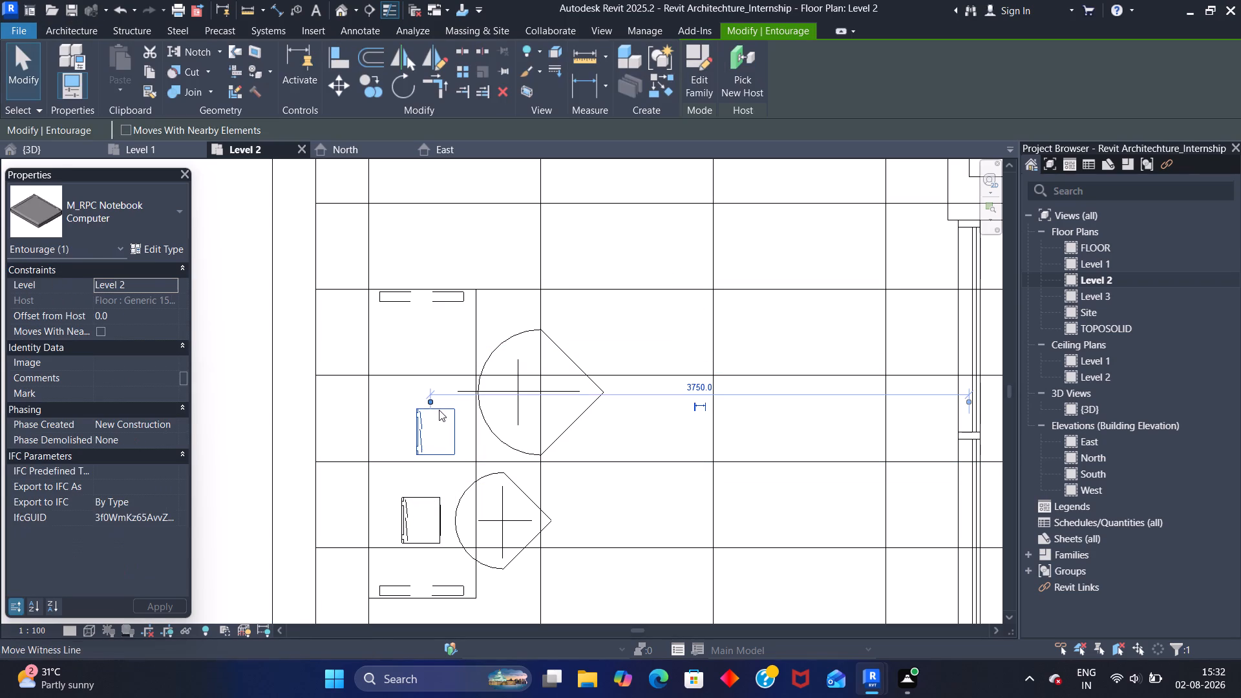
key("Up")
key("Up")
key("Up")
key("Up")
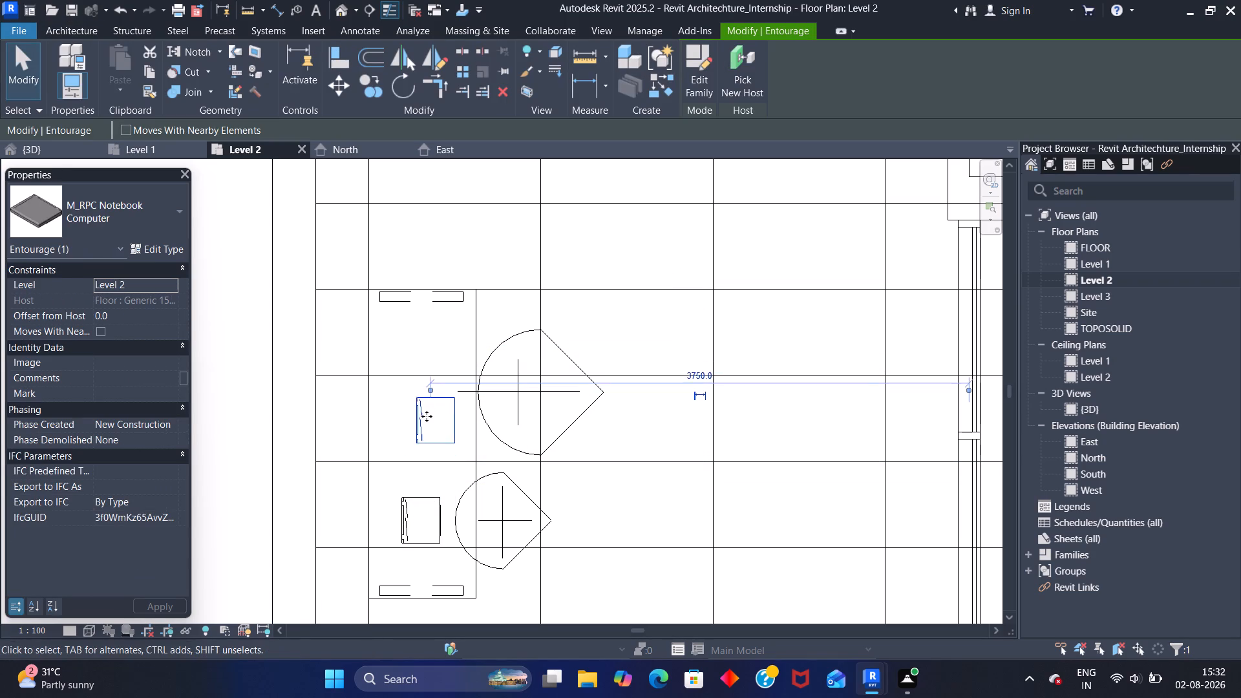
key("Up")
key("Up")
key("Up")
key("Up")
key("Up")
key("Up")
key("Up")
key("Up")
key("Up")
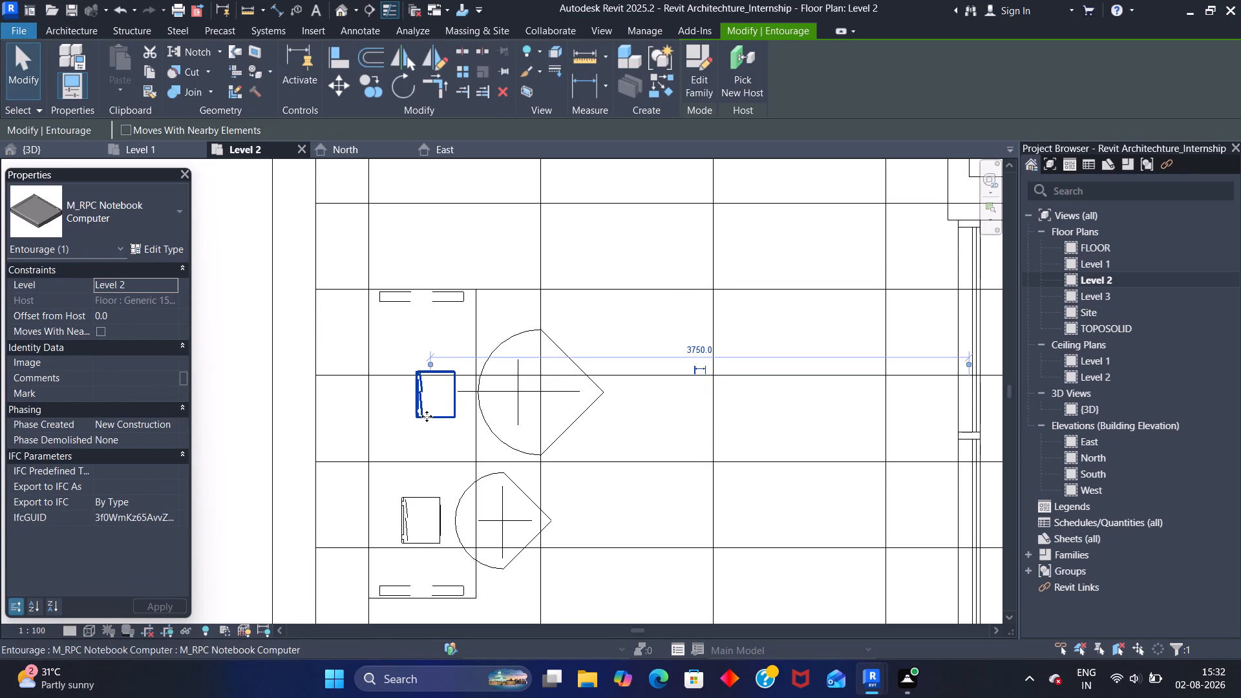
key("Up")
Rotate the M_RPC Female Cynthia figure a half turn in the Level 2 plan.
left_click(558, 430)
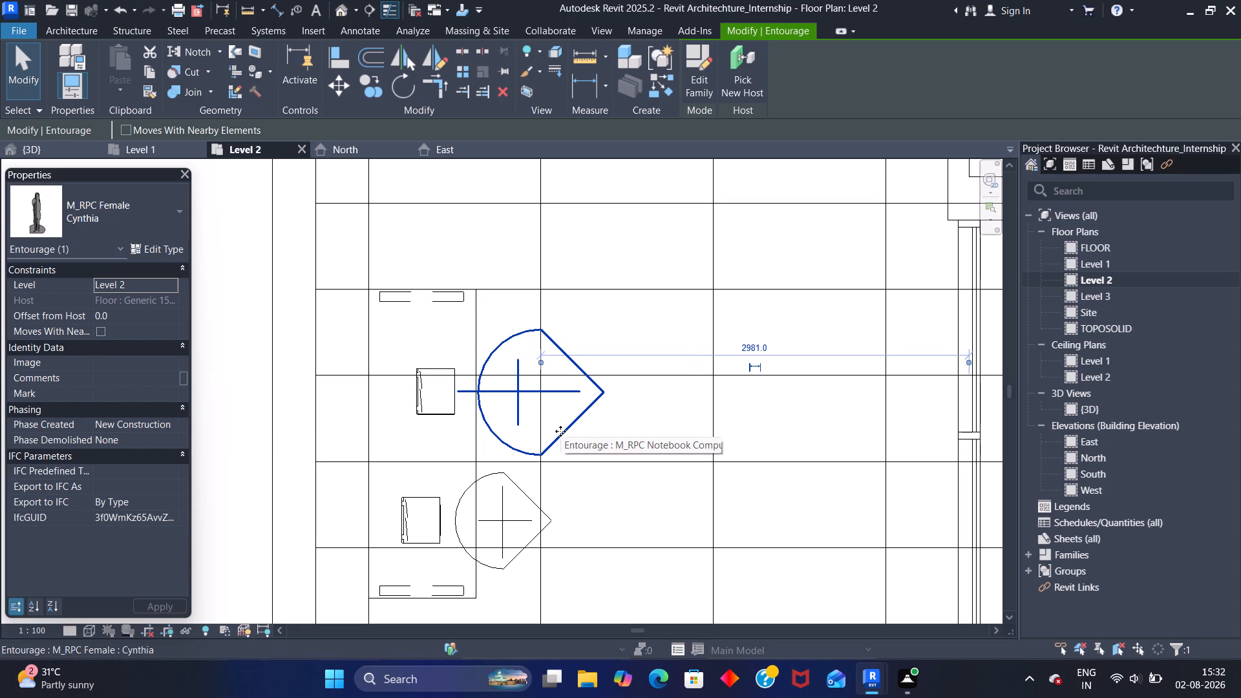
key("space")
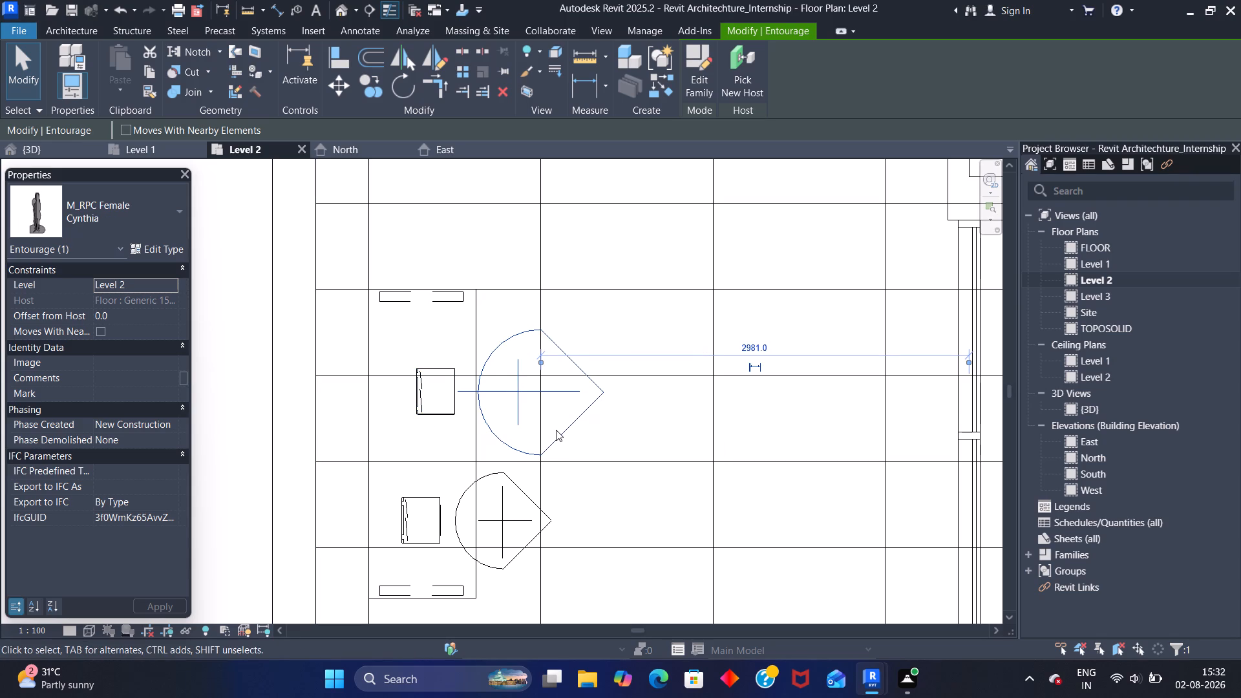
key("space")
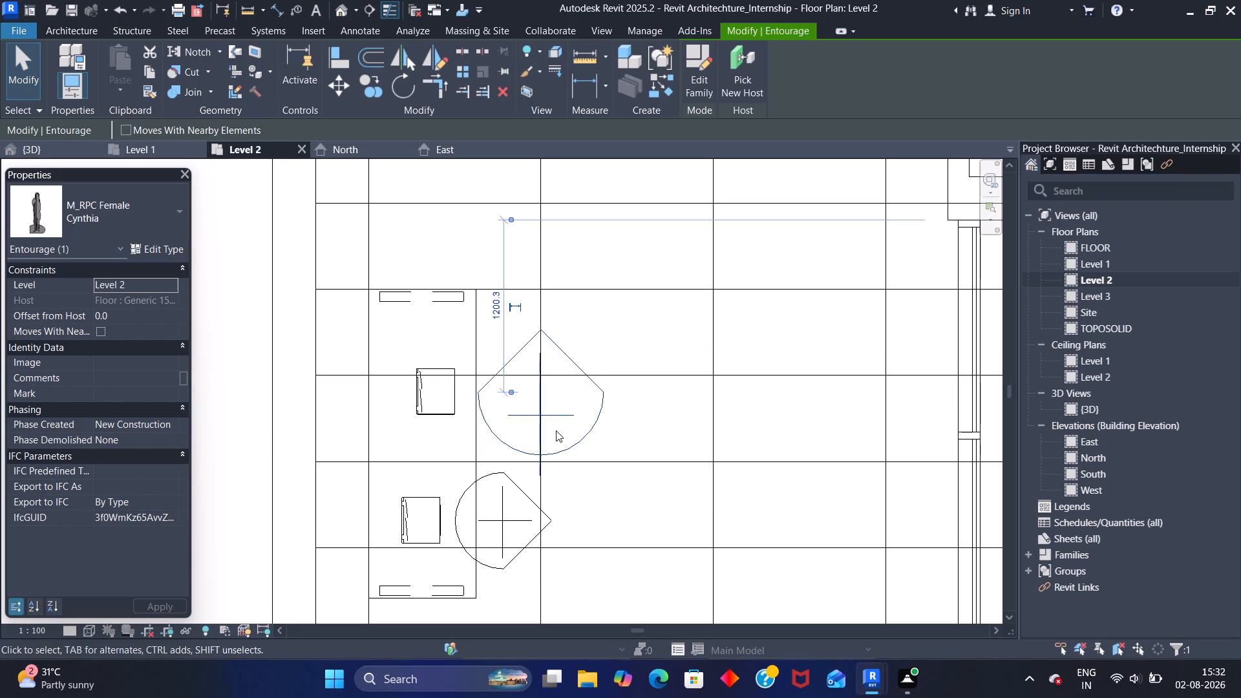
key("Escape")
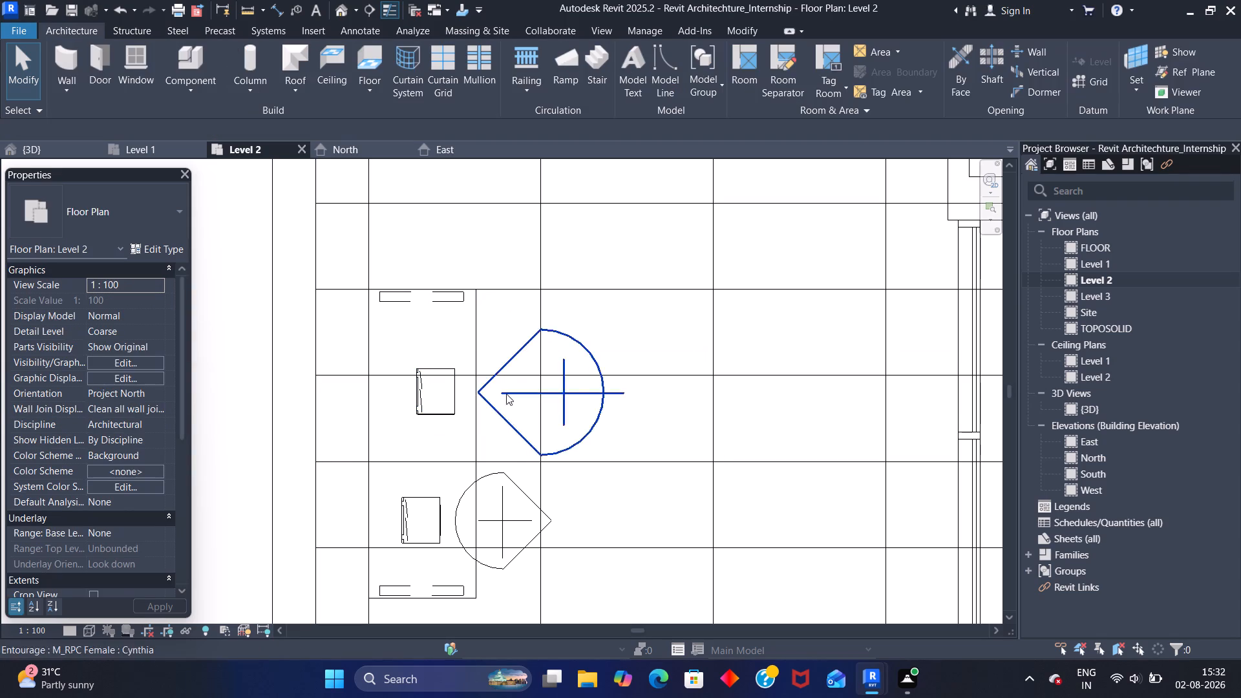
Check the figures and standing desk in the 3D view, comparing against the Level 2 plan and North elevation.
left_click(80, 140)
left_click(75, 147)
scroll(423, 355, "down", 2)
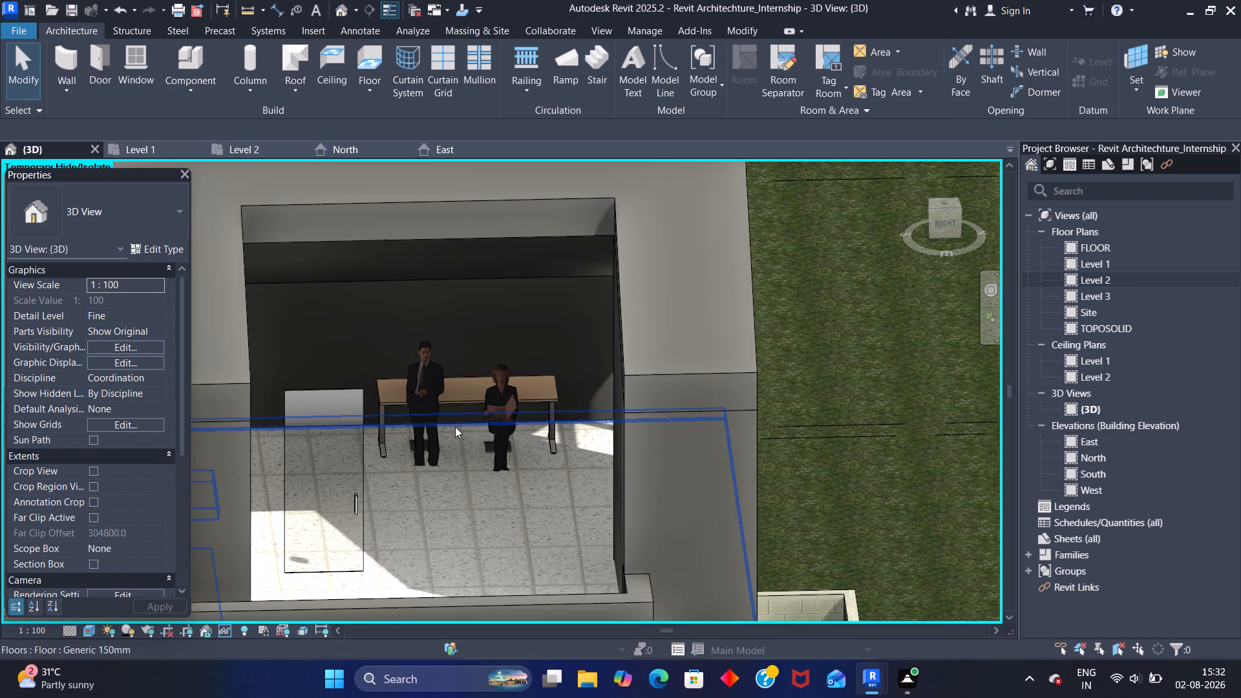
middle_click_drag(457, 430, 440, 385)
scroll(437, 383, "up", 4)
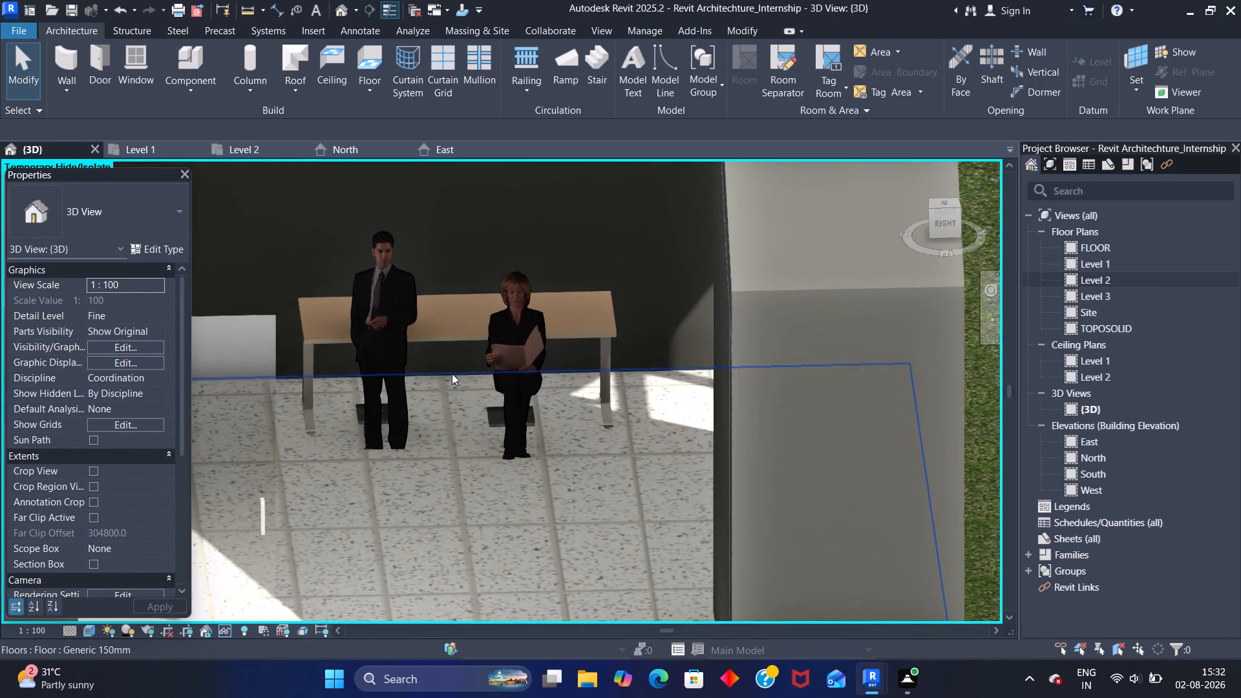
scroll(448, 370, "down", 4)
scroll(450, 351, "up", 2)
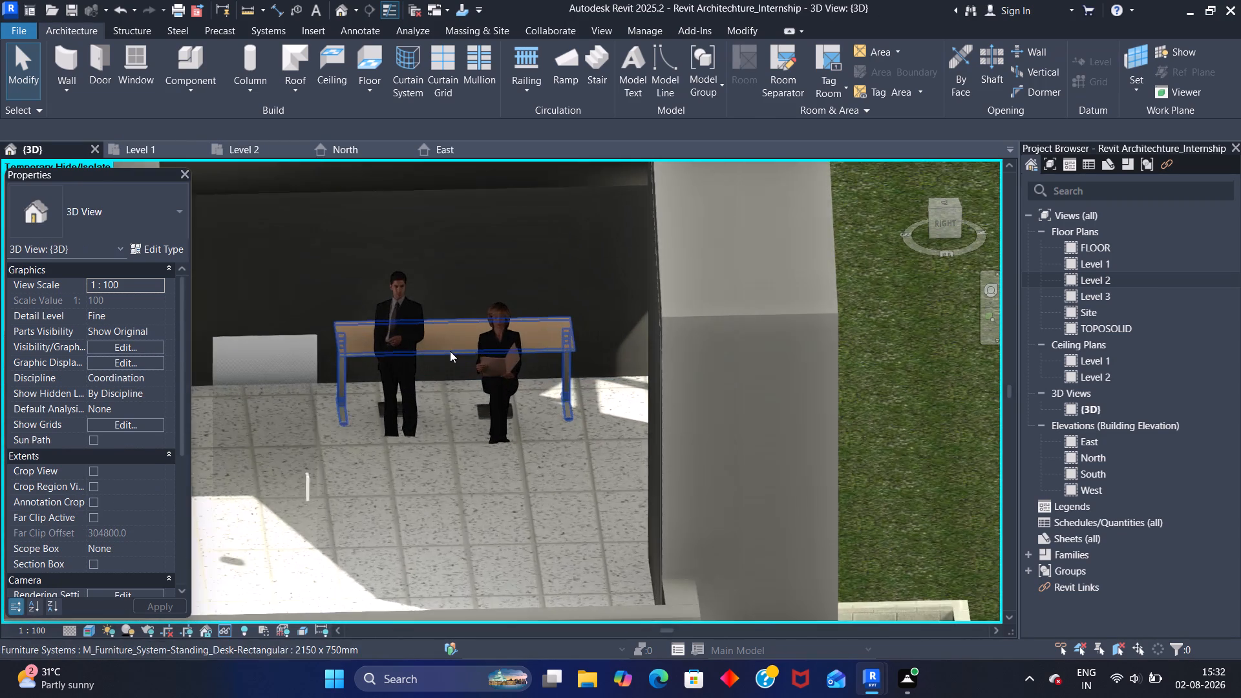
scroll(450, 351, "up", 1)
scroll(444, 343, "down", 5)
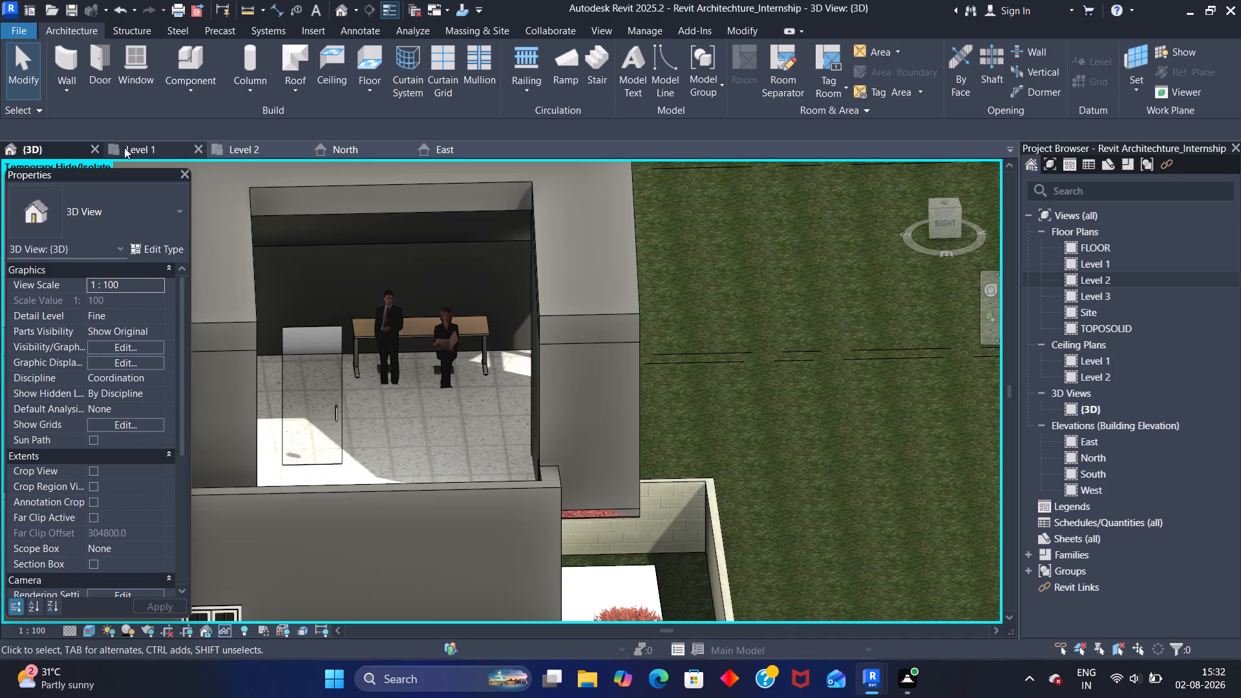
left_click(254, 145)
scroll(451, 328, "down", 2)
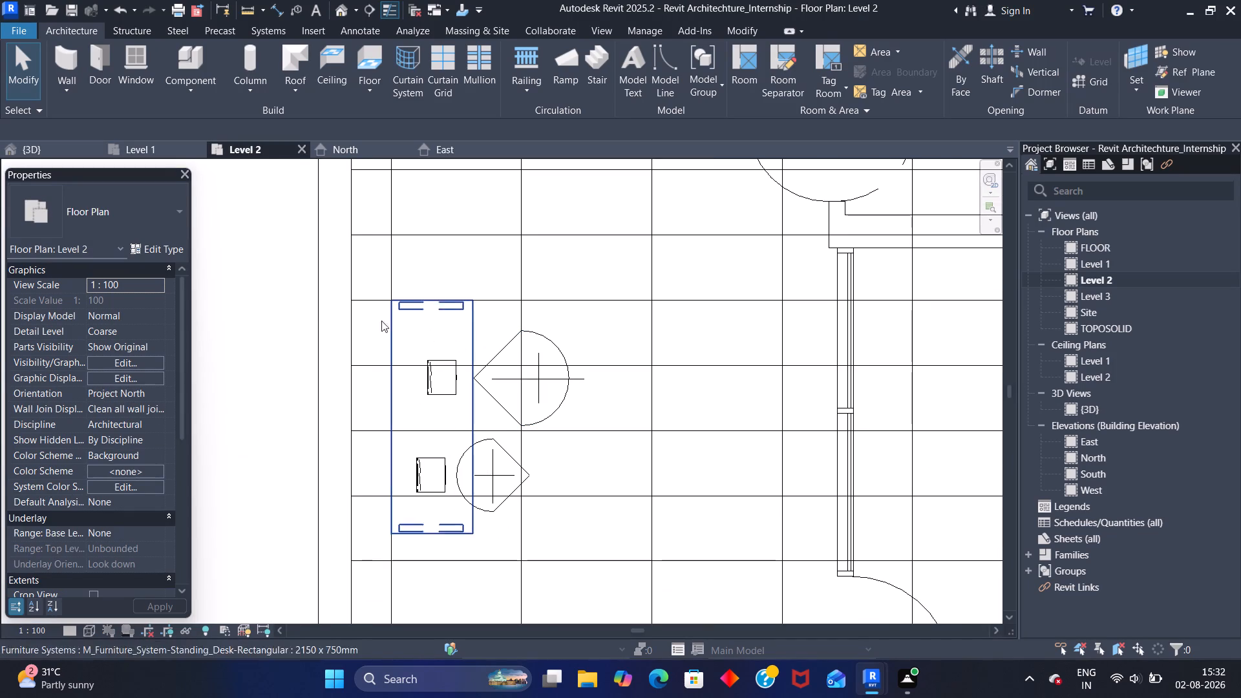
left_click(365, 150)
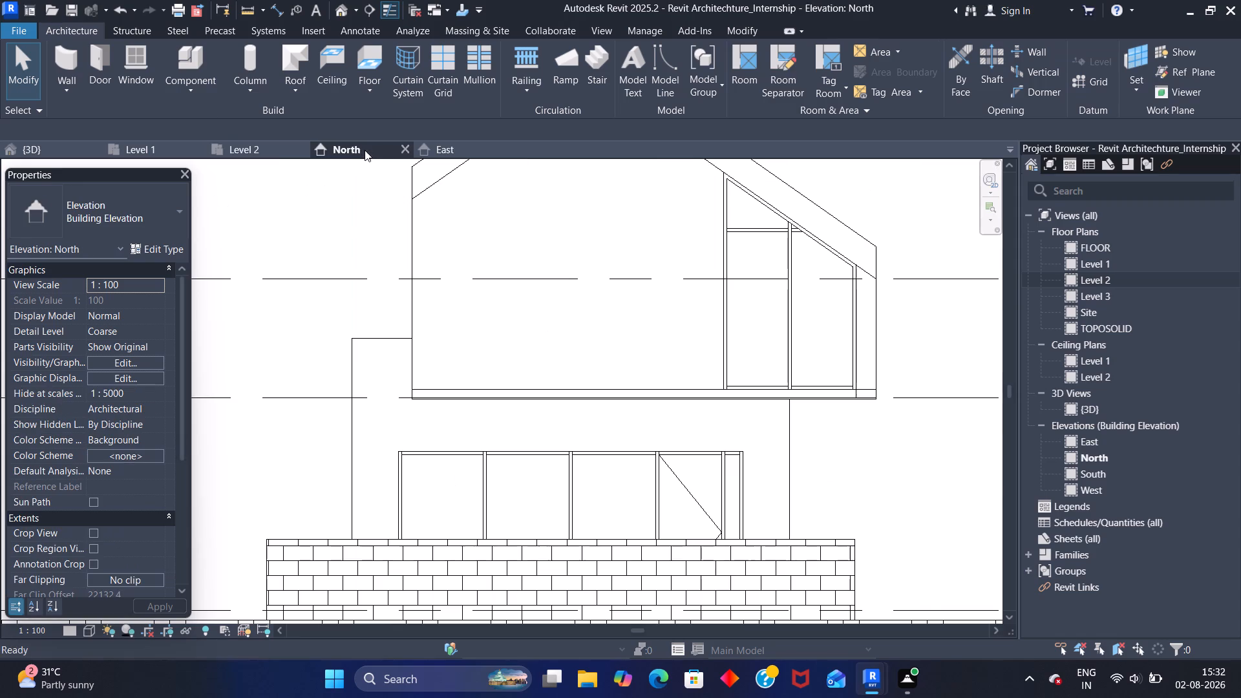
left_click(268, 148)
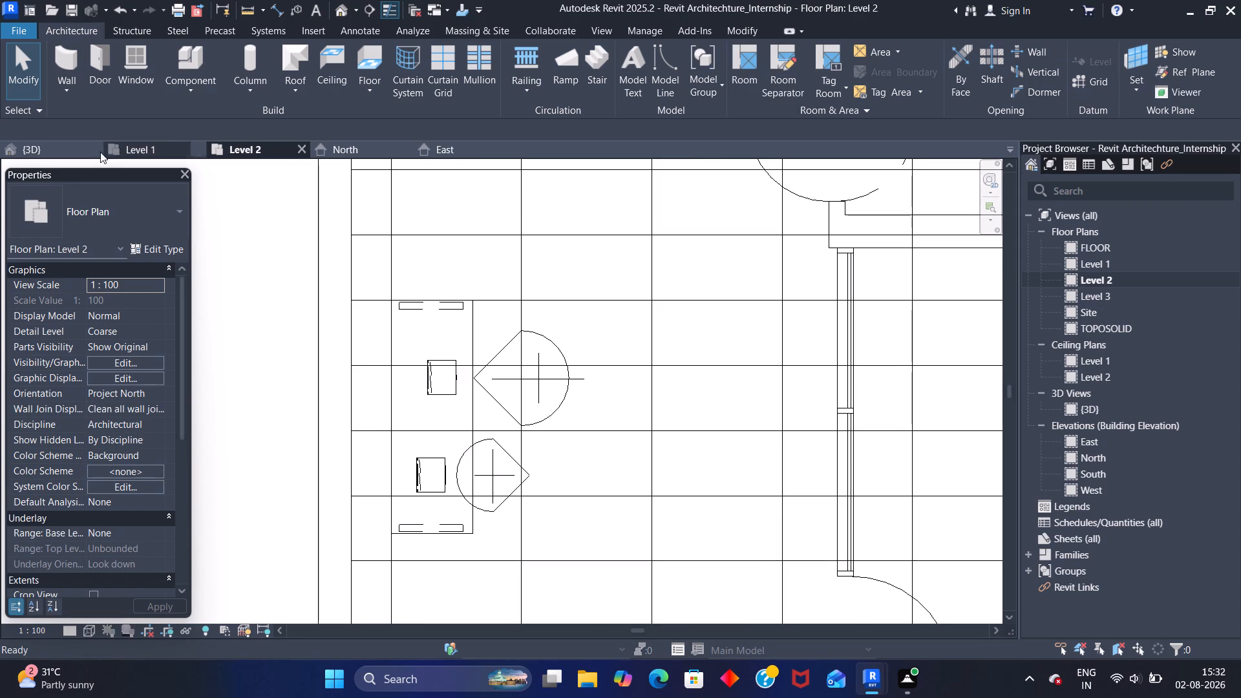
left_click(73, 151)
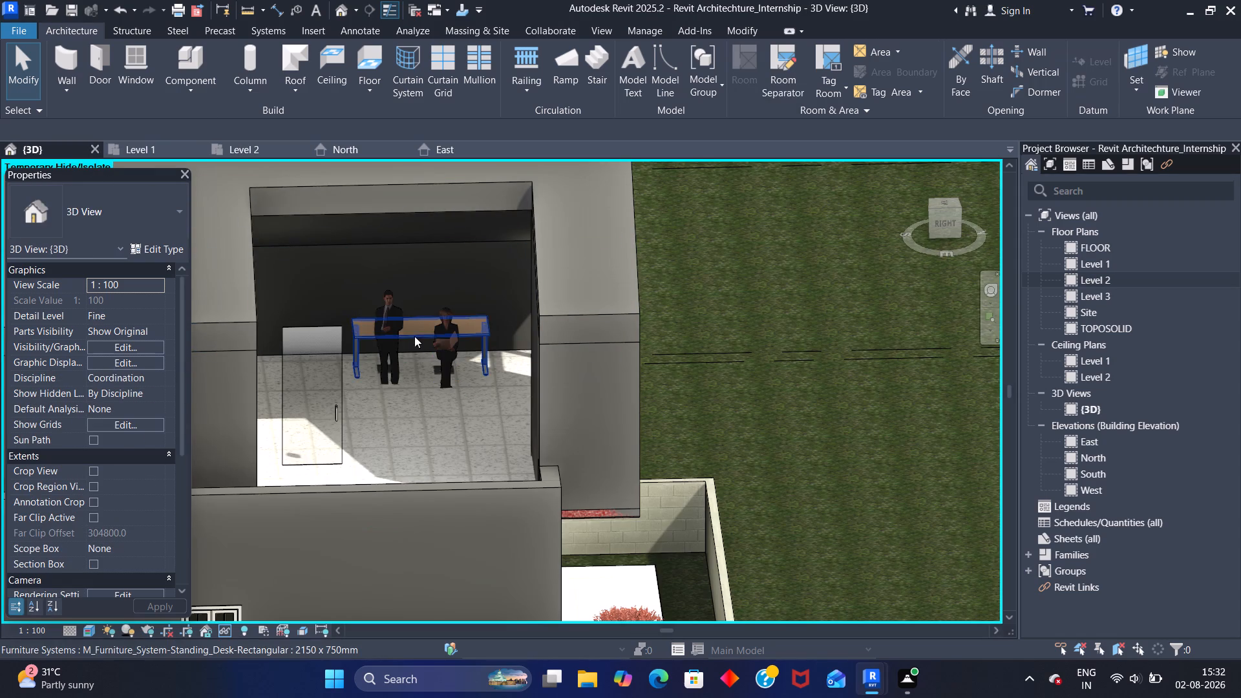
Examine the female figure, the desktop and the notebook computer beside her up close in the 3D view.
scroll(421, 310, "up", 15)
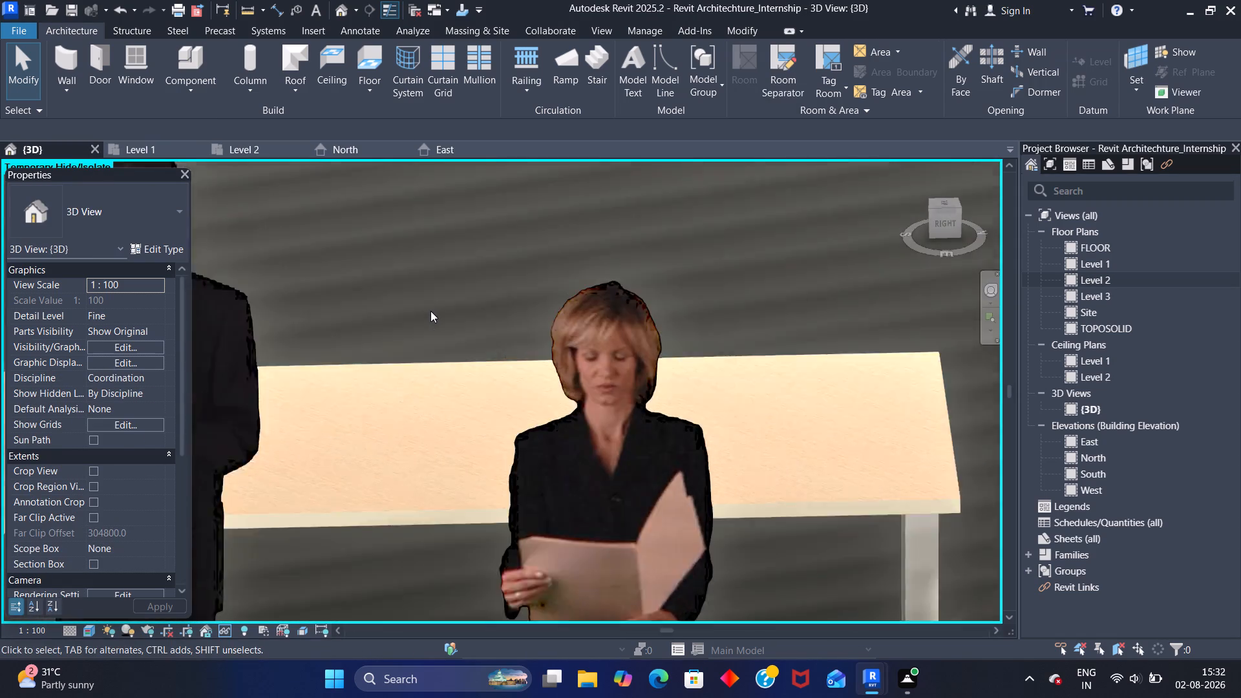
scroll(430, 311, "up", 1)
scroll(432, 311, "down", 16)
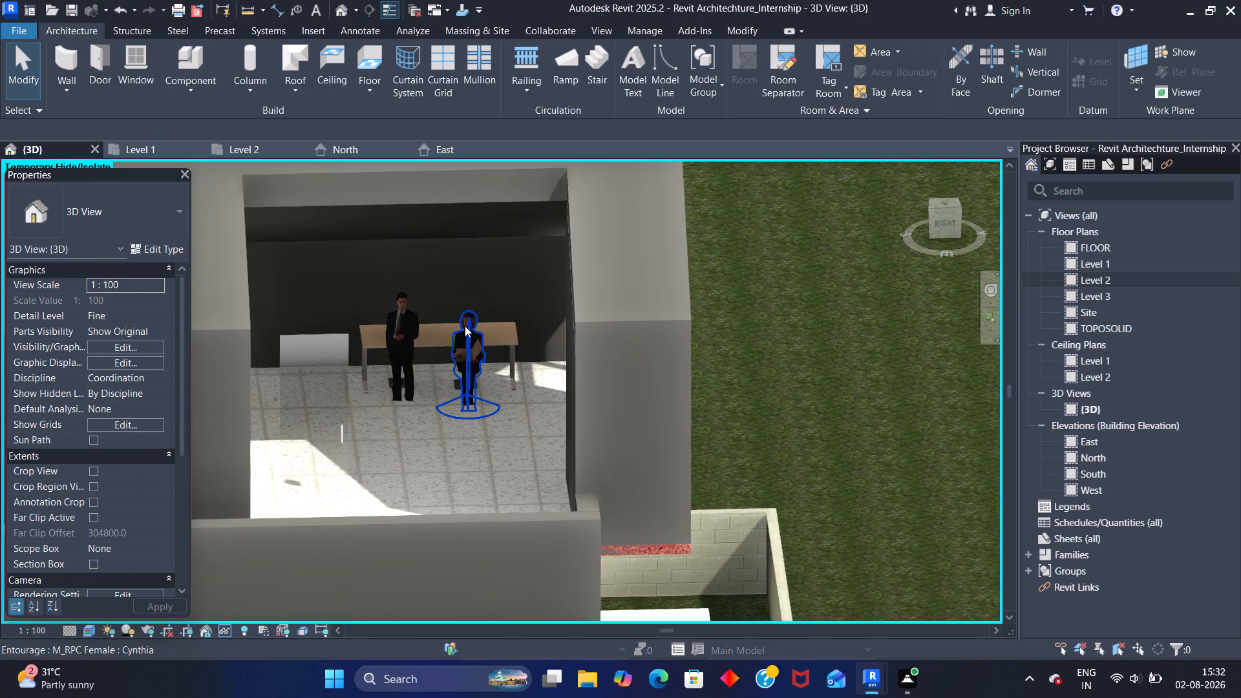
scroll(477, 356, "down", 1)
scroll(458, 346, "up", 4)
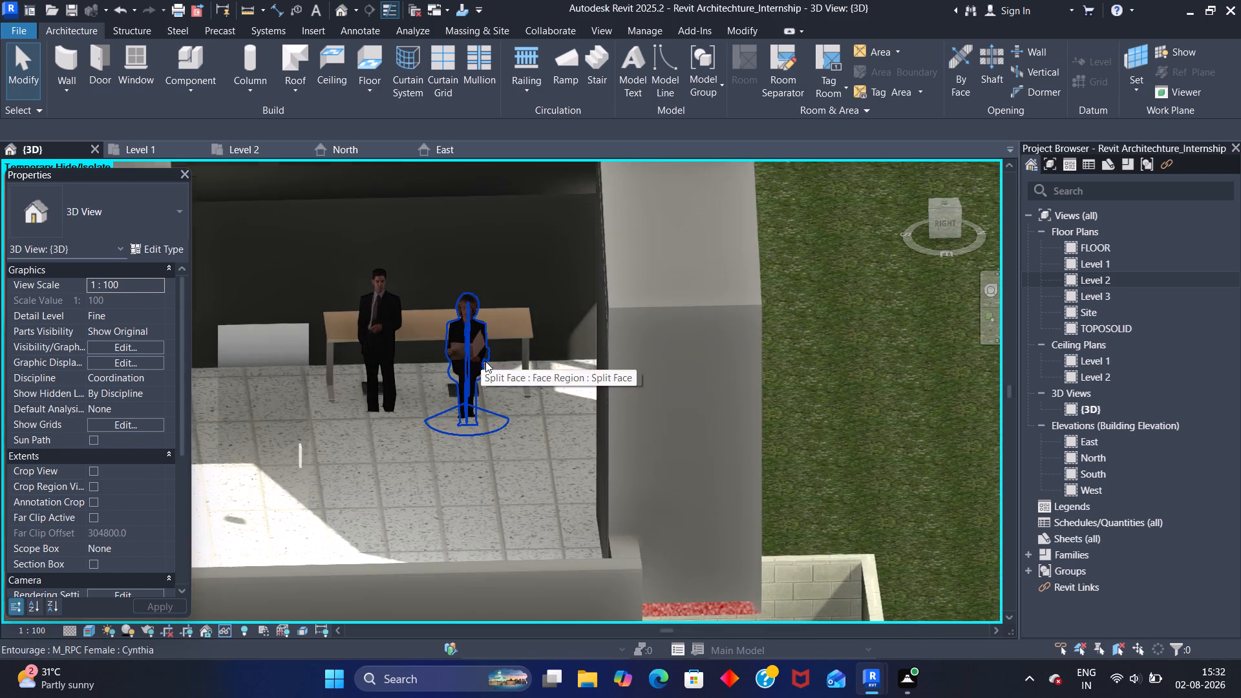
scroll(485, 361, "up", 6)
scroll(344, 416, "up", 1)
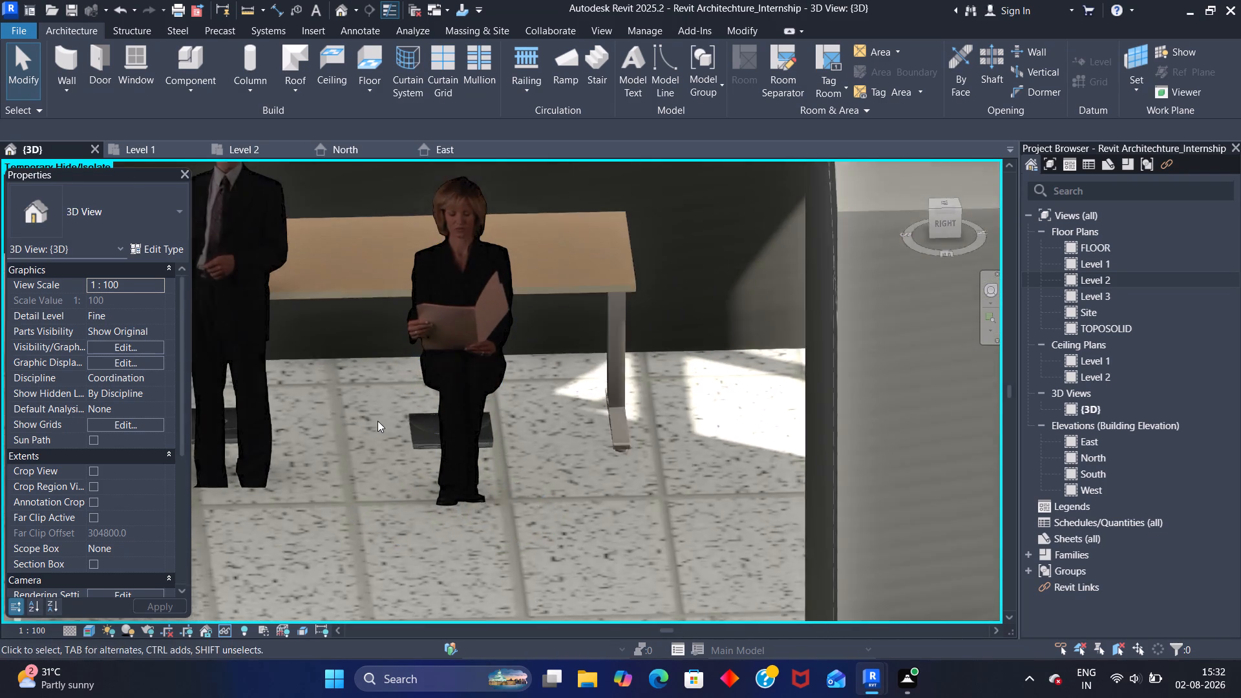
scroll(377, 421, "up", 15)
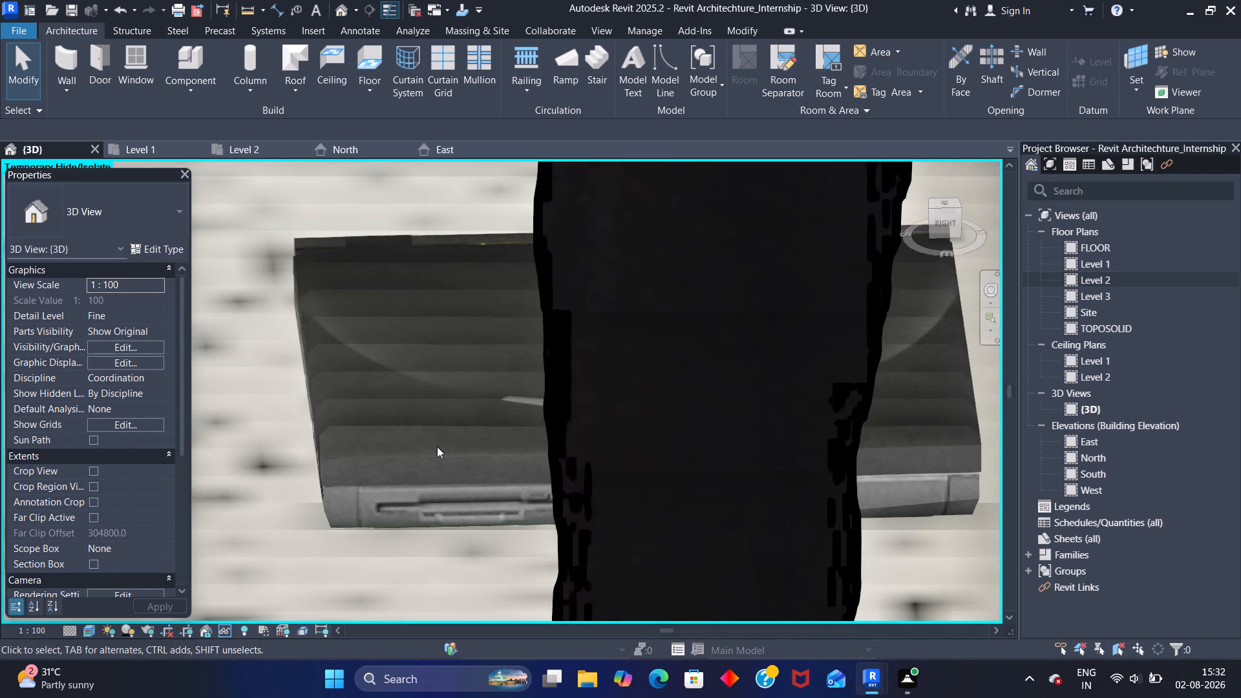
scroll(441, 446, "up", 6)
scroll(441, 446, "down", 8)
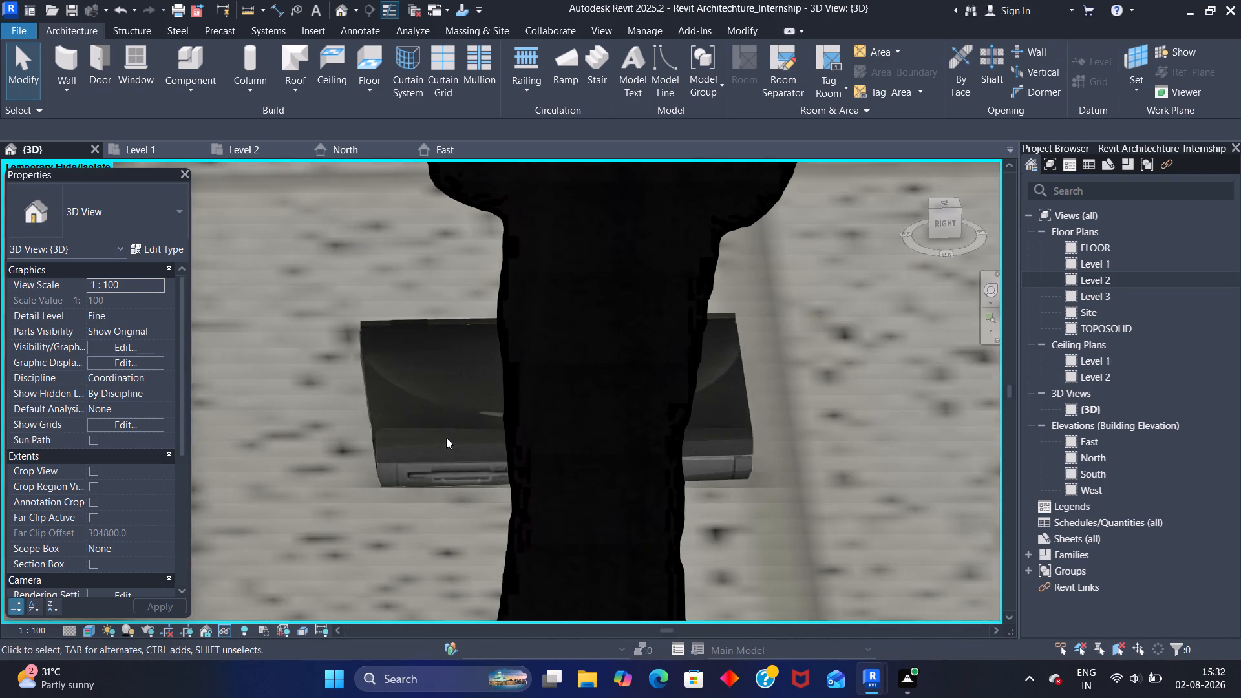
scroll(446, 438, "down", 3)
Select both notebook computers in the 3D view and set their Offset from Host to 2000 mm.
left_click(415, 458)
scroll(374, 439, "down", 3)
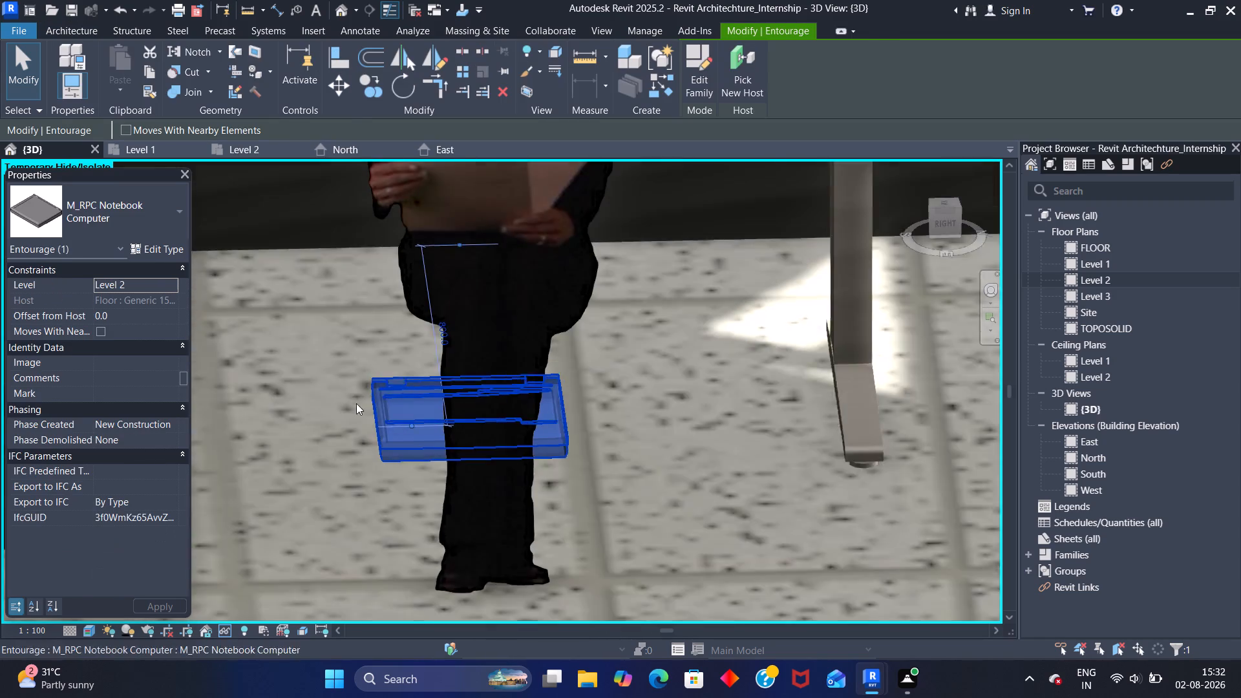
scroll(356, 403, "down", 3)
middle_click_drag(350, 395, 626, 337)
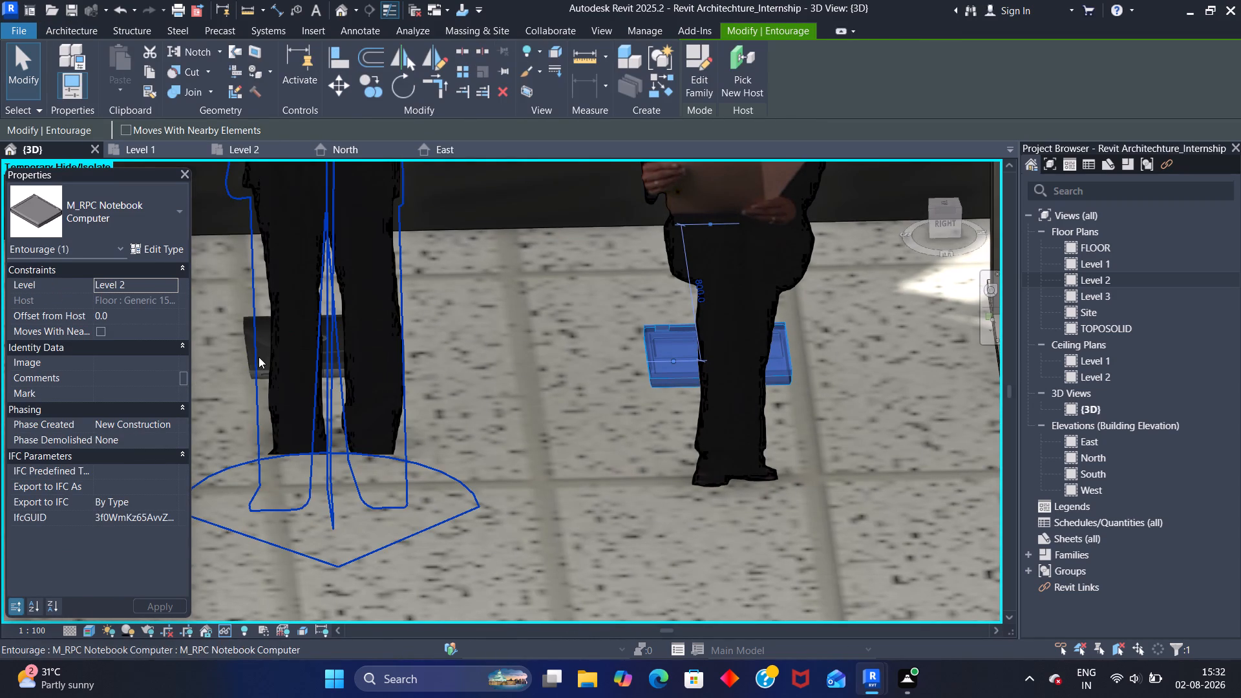
scroll(239, 349, "up", 9)
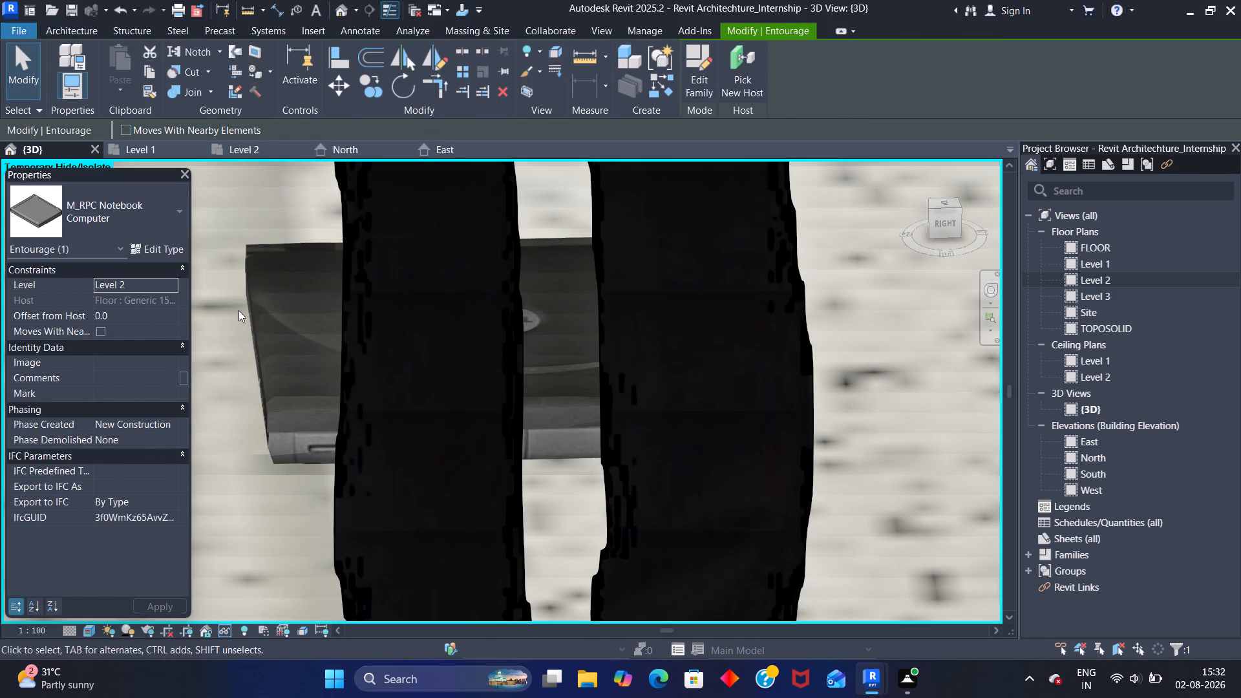
left_click(249, 301, "ctrl")
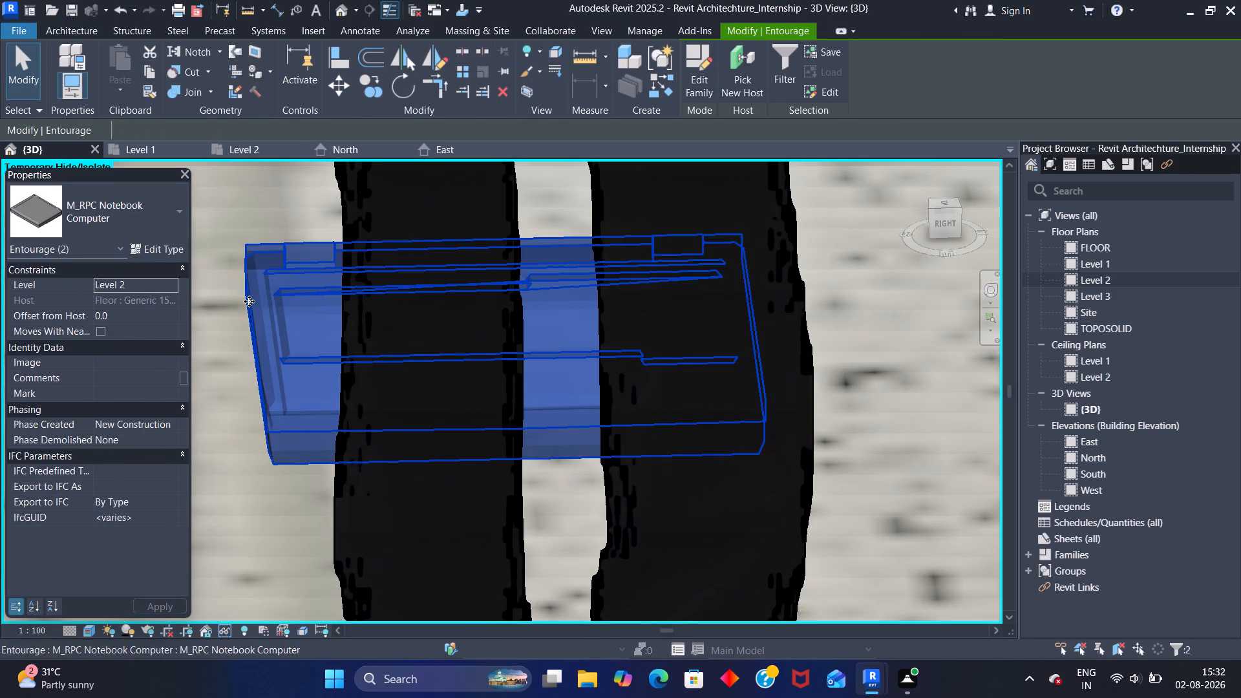
scroll(416, 254, "down", 11)
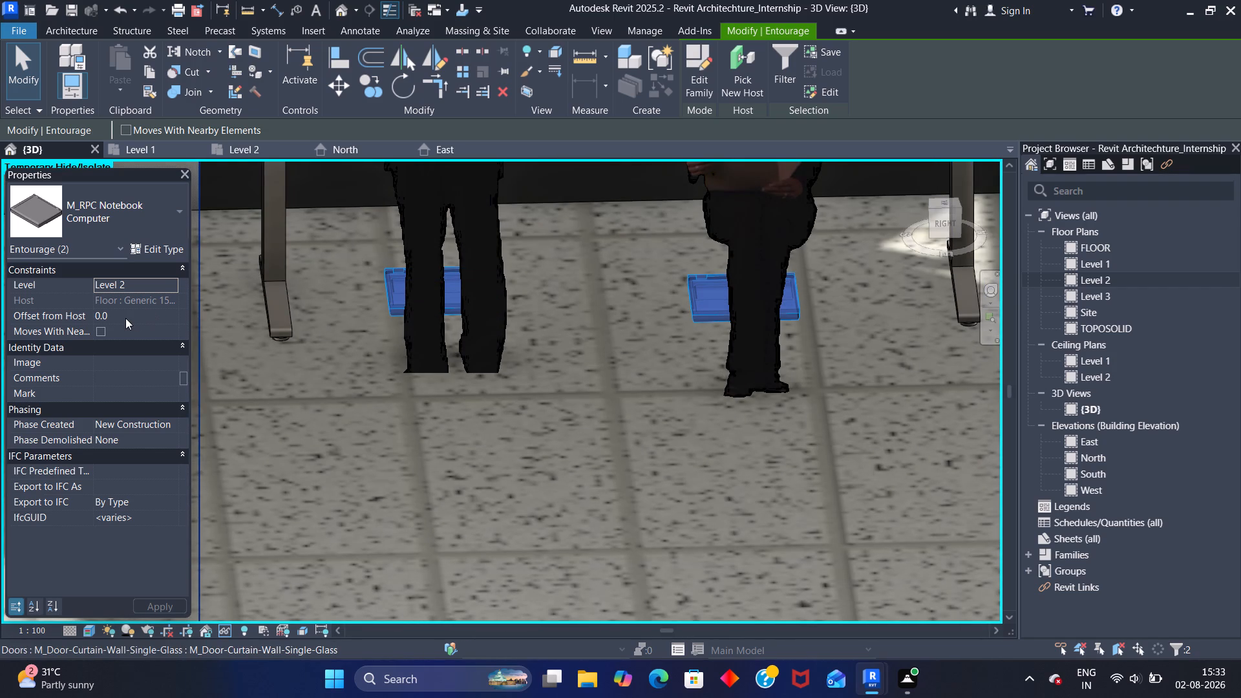
left_click(87, 330)
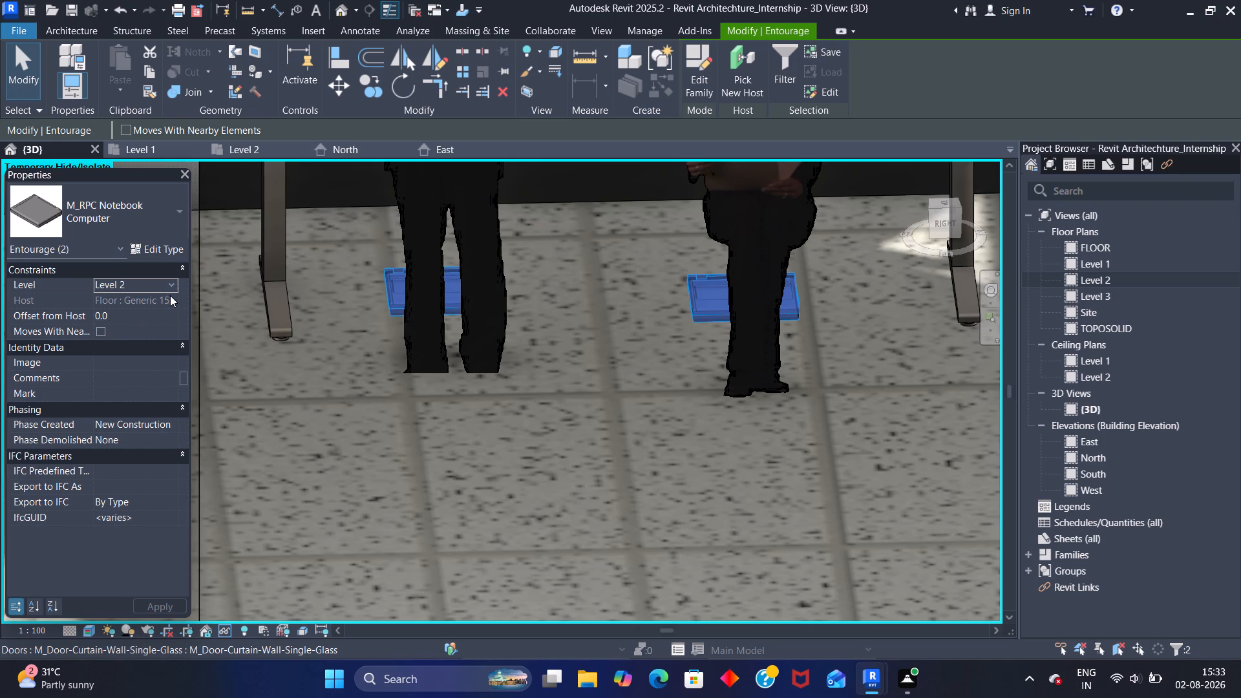
left_click(115, 315)
left_click_drag(115, 315, 103, 319)
left_click_drag(103, 319, 81, 313)
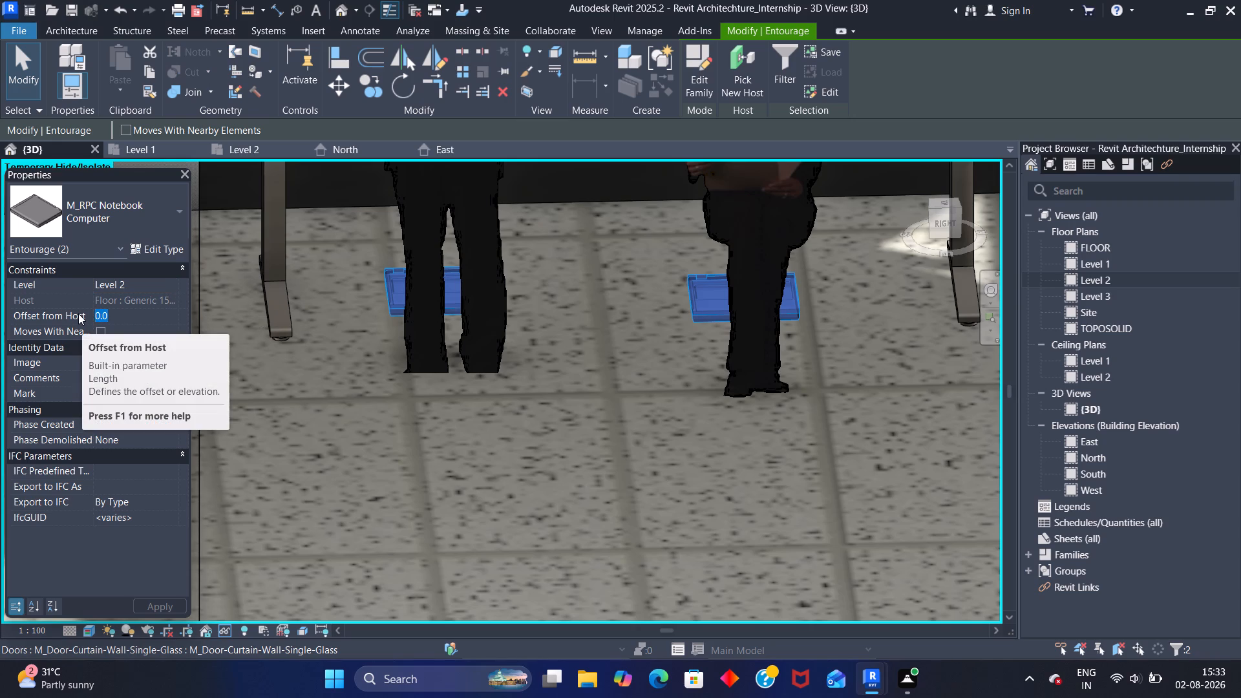
scroll(158, 297, "down", 3)
scroll(337, 323, "down", 2)
middle_click_drag(338, 319, 354, 387)
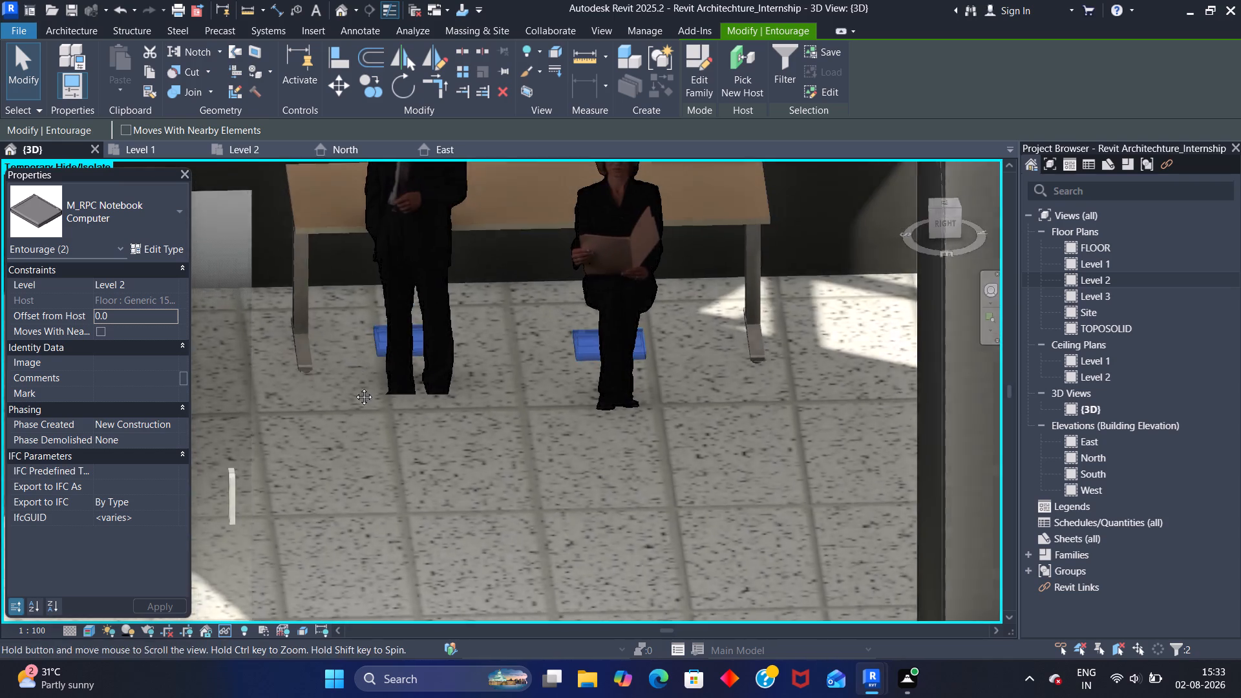
middle_click_drag(354, 387, 362, 416)
key("2")
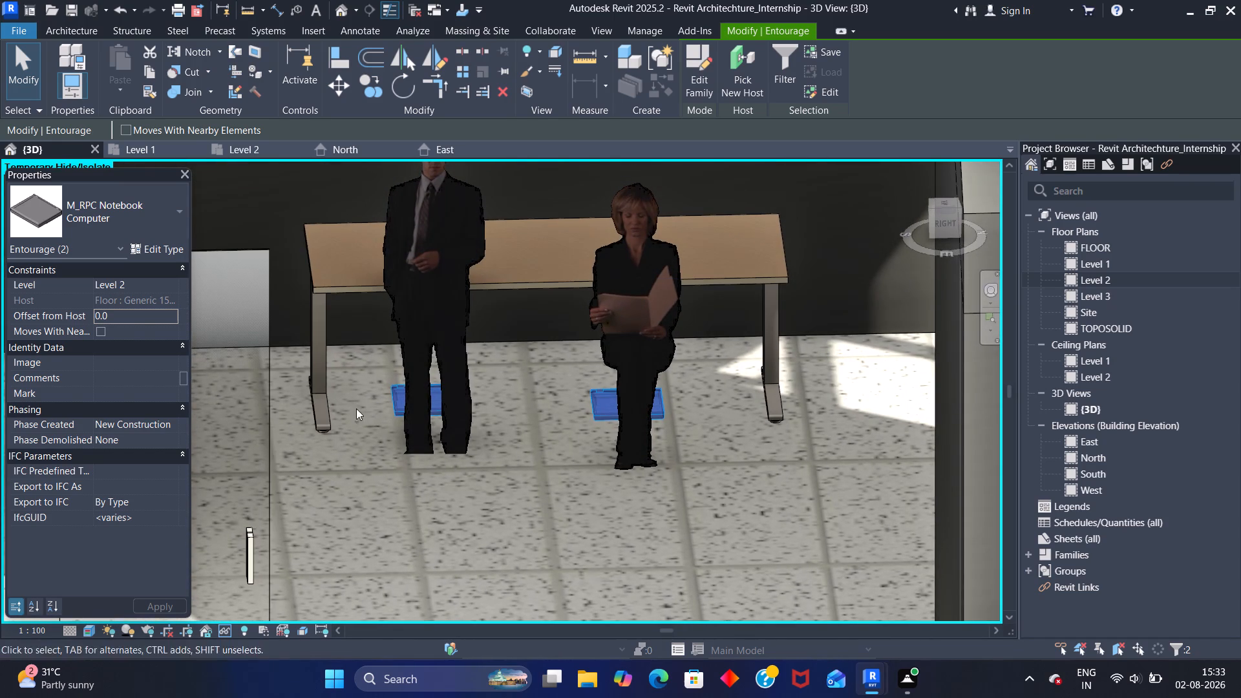
left_click_drag(131, 308, 104, 310)
left_click(112, 314)
left_click_drag(111, 313, 110, 313)
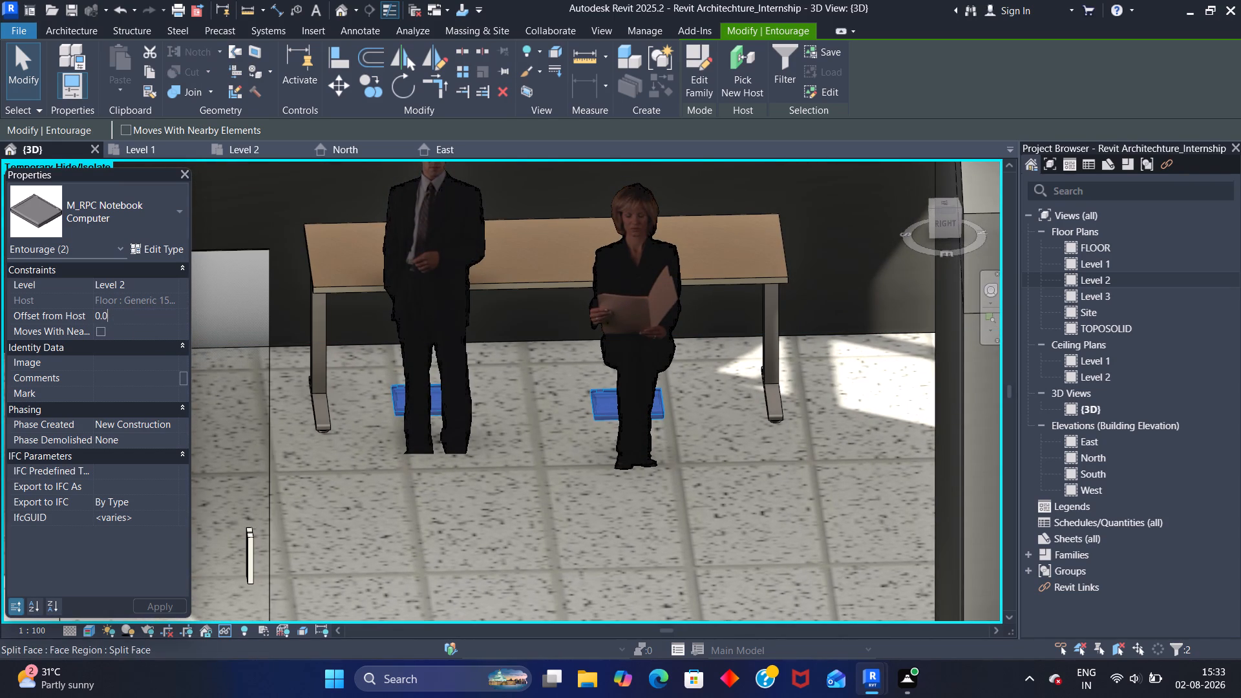
left_click_drag(110, 313, 97, 323)
type("2000")
type("MM")
key("Return")
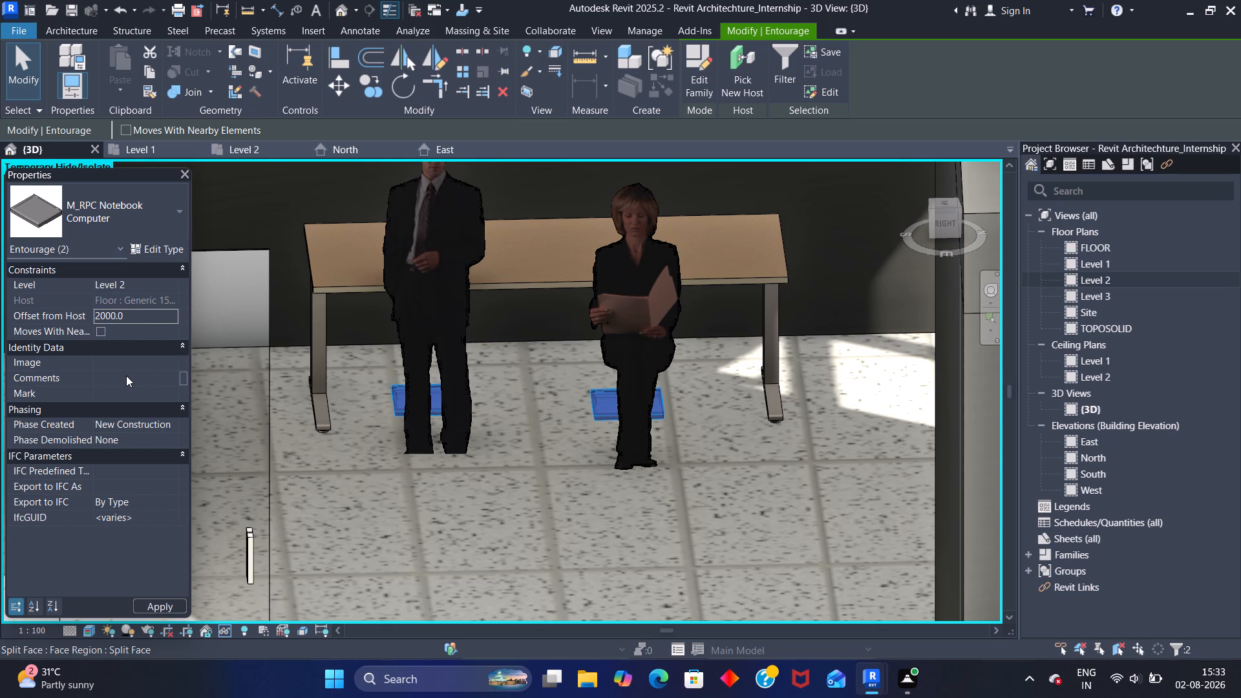
Apply the 2000 mm Offset from Host to both selected notebook computers.
left_click(157, 611)
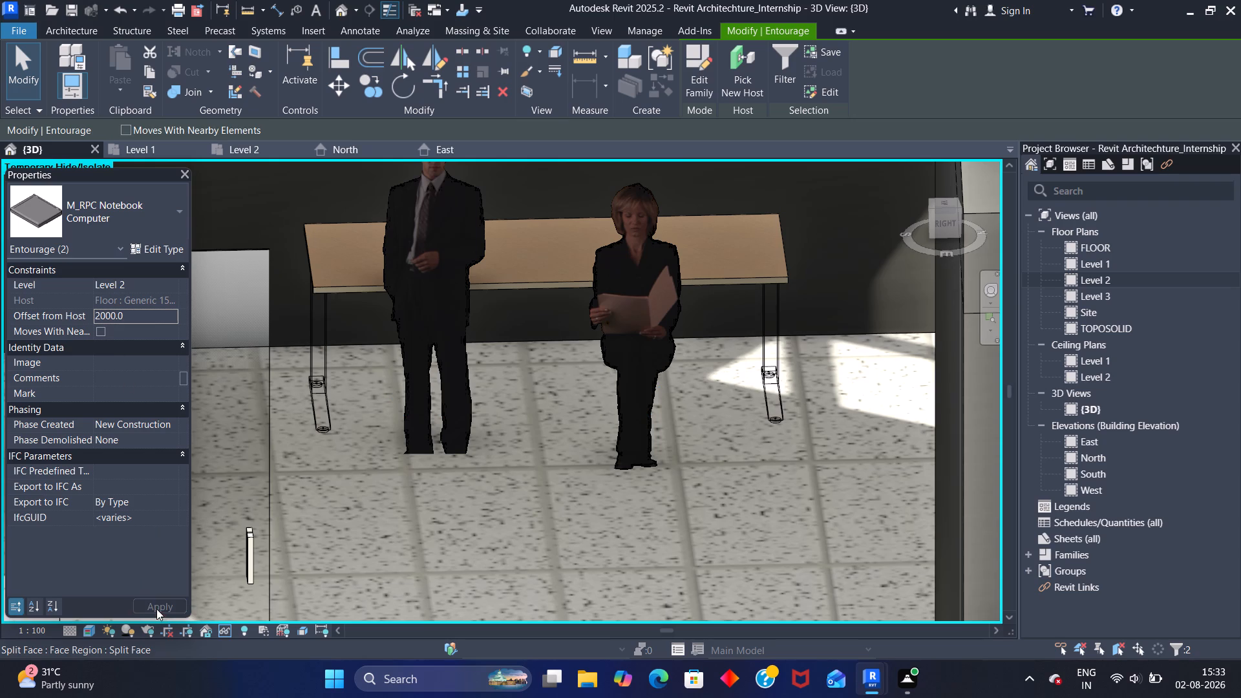
Select both raised notebook computers in the 3D view and nudge them together away from the back wall, in line with the two figures' heads.
scroll(381, 435, "down", 6)
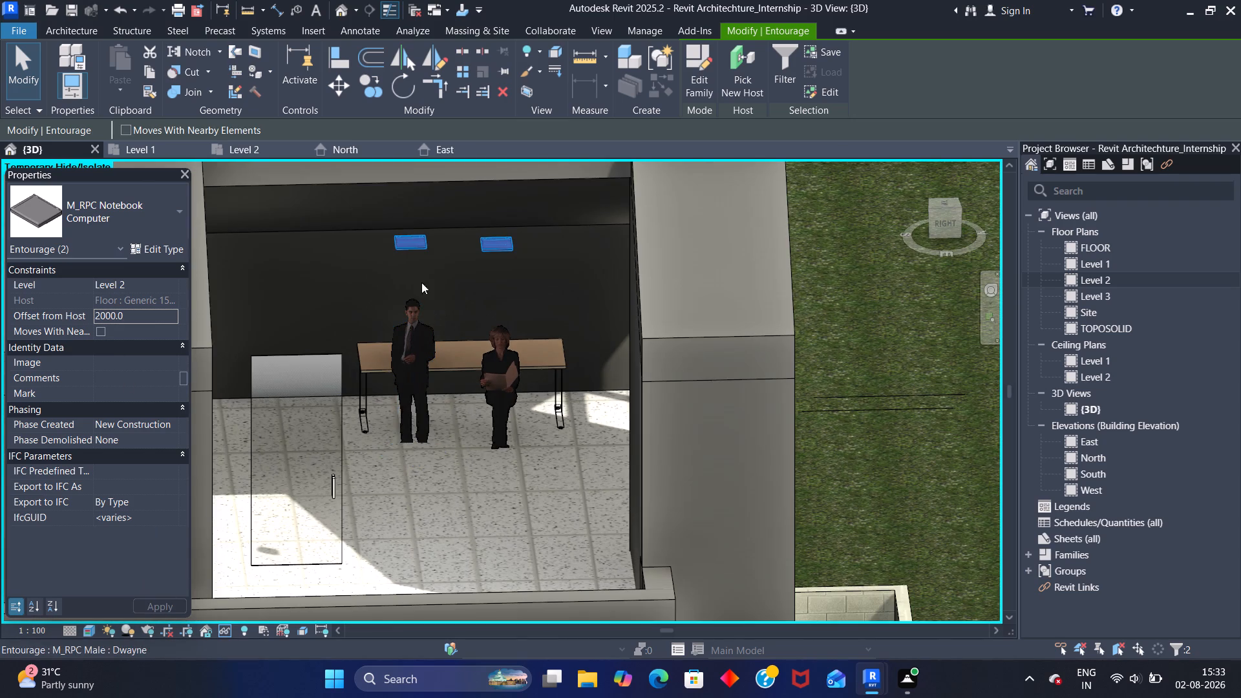
left_click(409, 242)
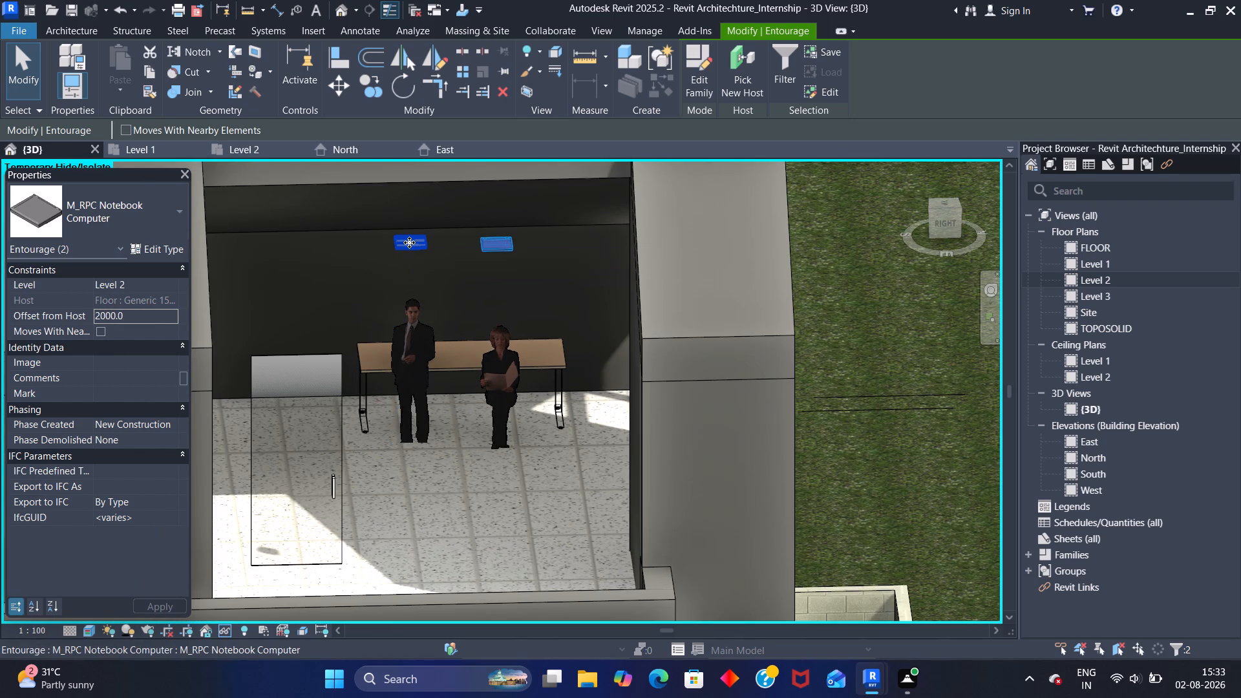
left_click(487, 242)
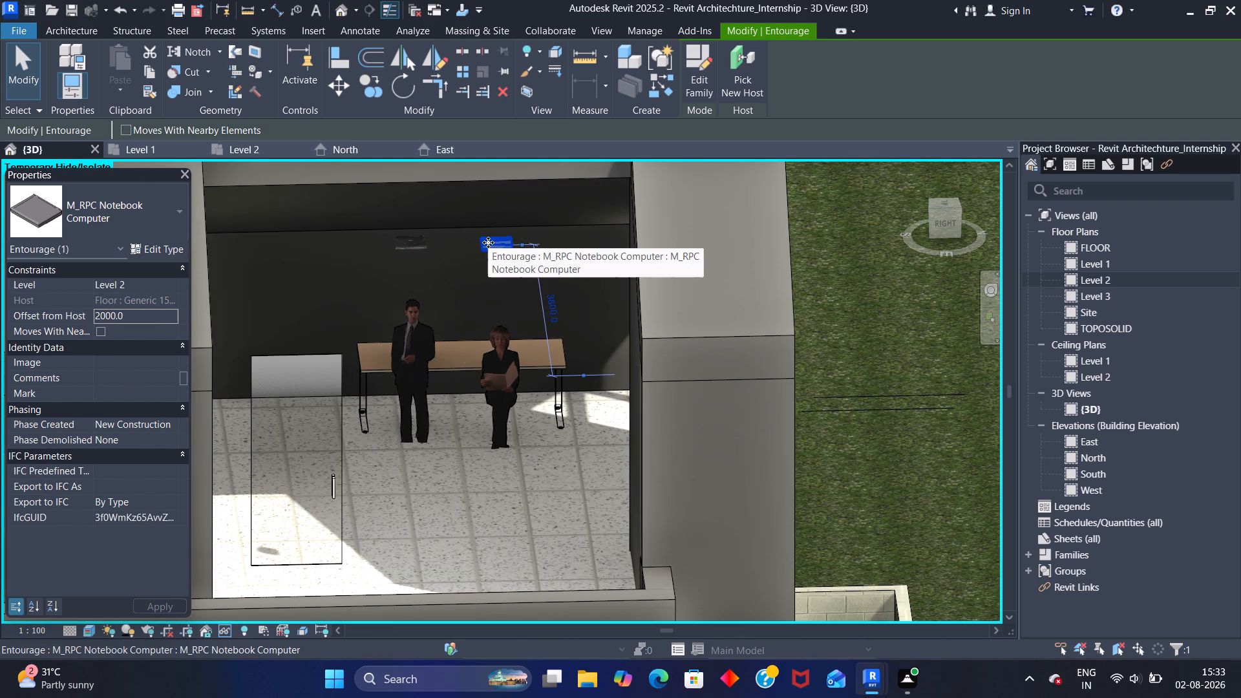
left_click(405, 246, "ctrl")
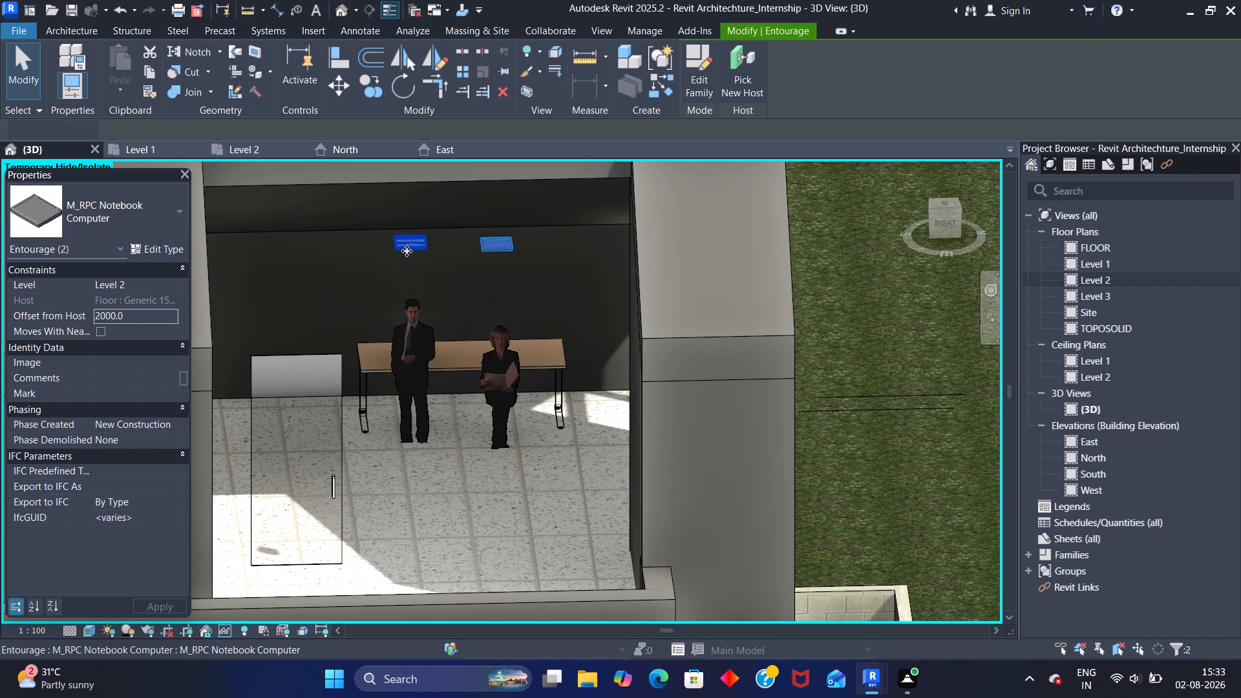
key("Down")
key("Down")
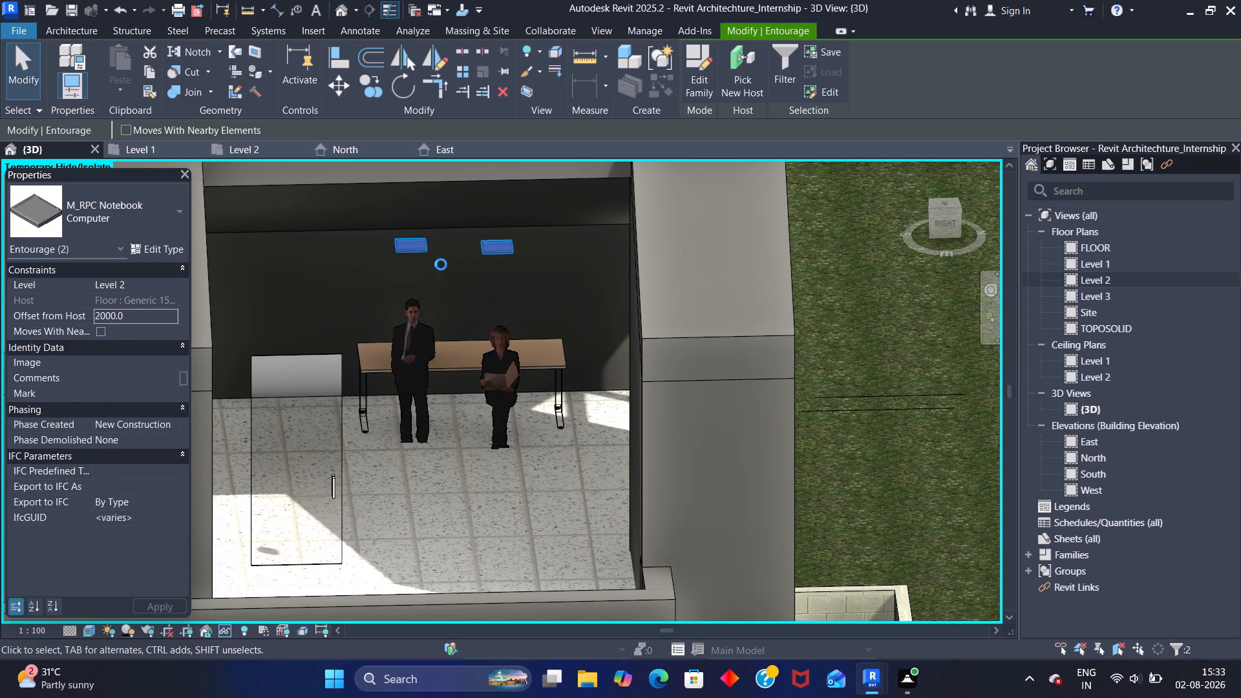
key("Down")
key("Down")
key("Down")
key("Down")
key("Down")
key("Down")
key("Down")
key("Down")
key("Down")
key("Down")
key("Down")
key("Down")
key("Down")
key("Down")
key("Down")
key("Down")
key("Down")
key("Down")
key("Down")
key("Down")
key("Down")
key("Down")
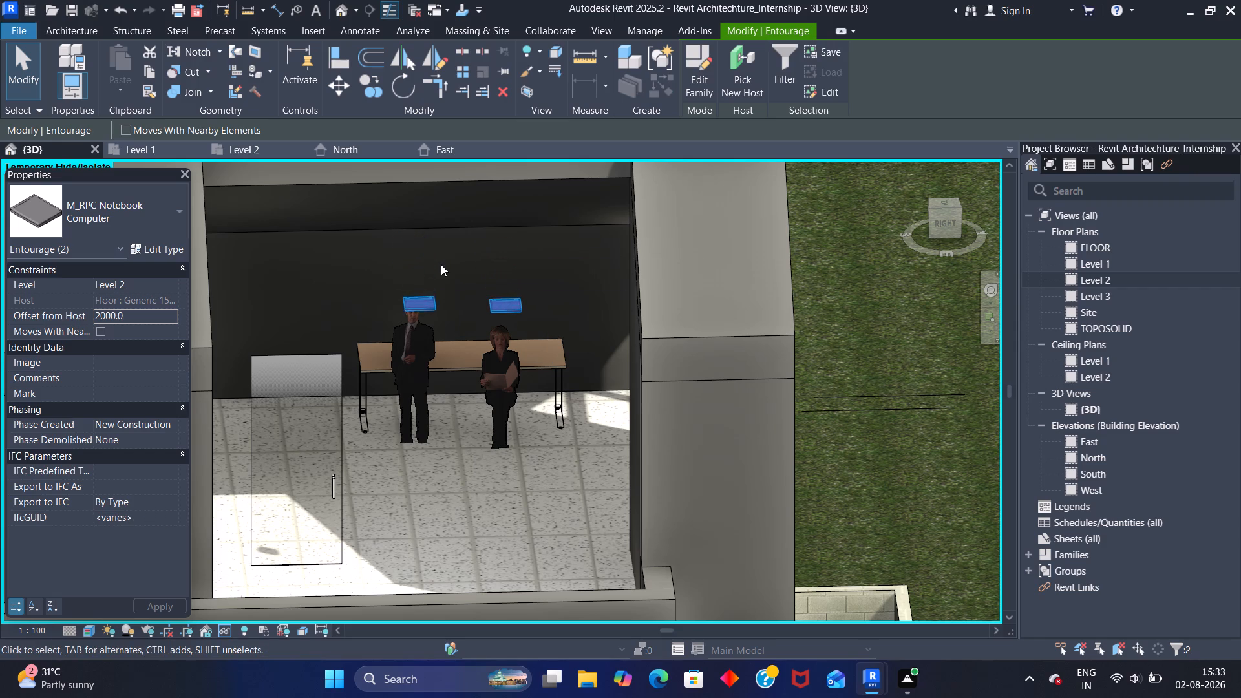
key("Up")
key("Up")
key("Up")
key("Up")
key("Up")
key("Up")
key("Up")
key("Up")
key("Up")
key("Up")
key("Up")
key("Up")
key("Up")
key("Up")
key("Up")
key("Up")
key("Up")
key("Up")
key("Up")
key("Up")
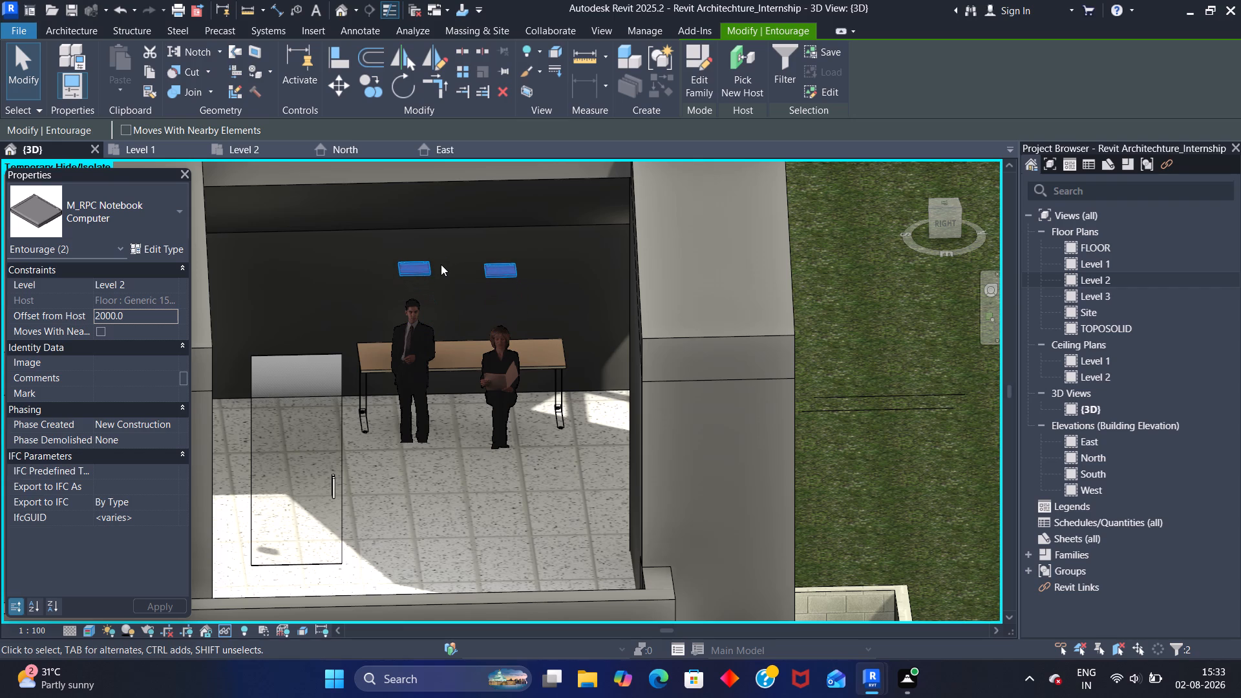
key("Down")
key("Down")
key("Down")
key("Down")
key("Down")
key("Down")
key("Down")
key("Down")
key("Down")
key("Down")
key("Down")
key("Down")
key("Down")
key("Down")
key("Down")
key("Down")
key("Down")
key("Down")
key("Down")
key("Down")
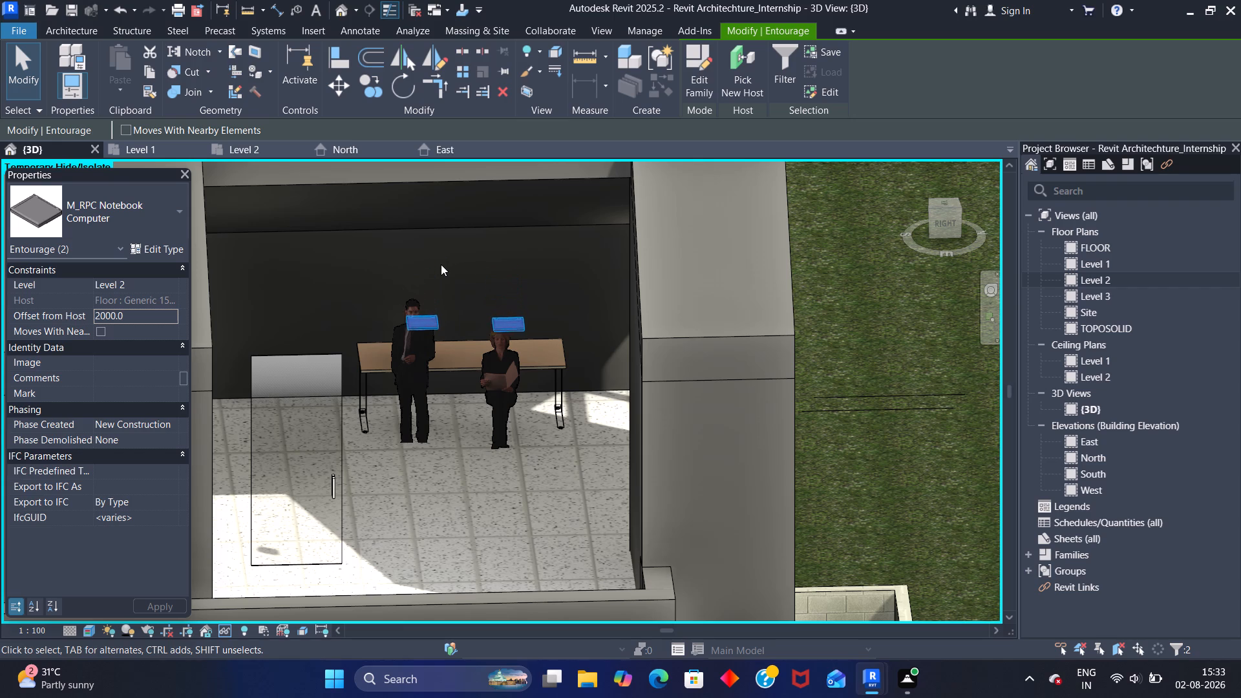
key("Up")
key("Up")
key("Up")
key("Up")
key("Up")
key("Up")
key("Up")
key("Up")
key("Up")
key("Up")
key("Up")
key("Up")
key("Up")
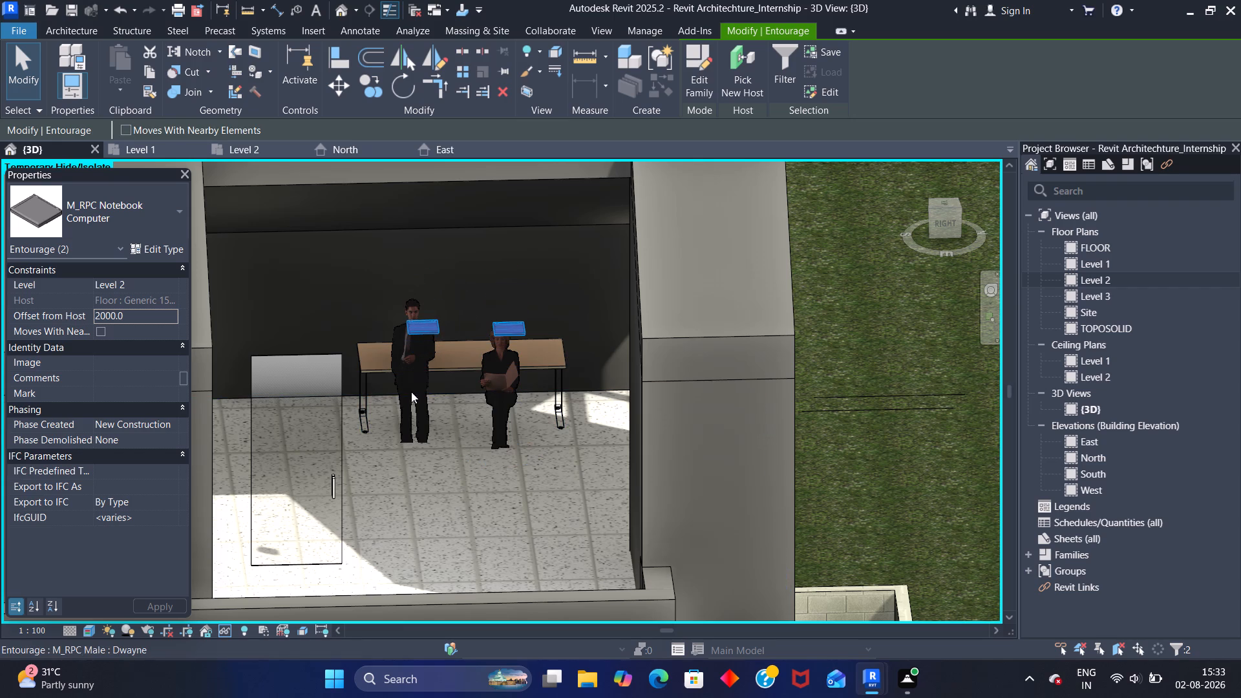
Temporarily hide the Generic - 300mm side wall of the Level 2 room in the 3D view to expose the desk and figures.
middle_click_drag(399, 392, 652, 355, "shift")
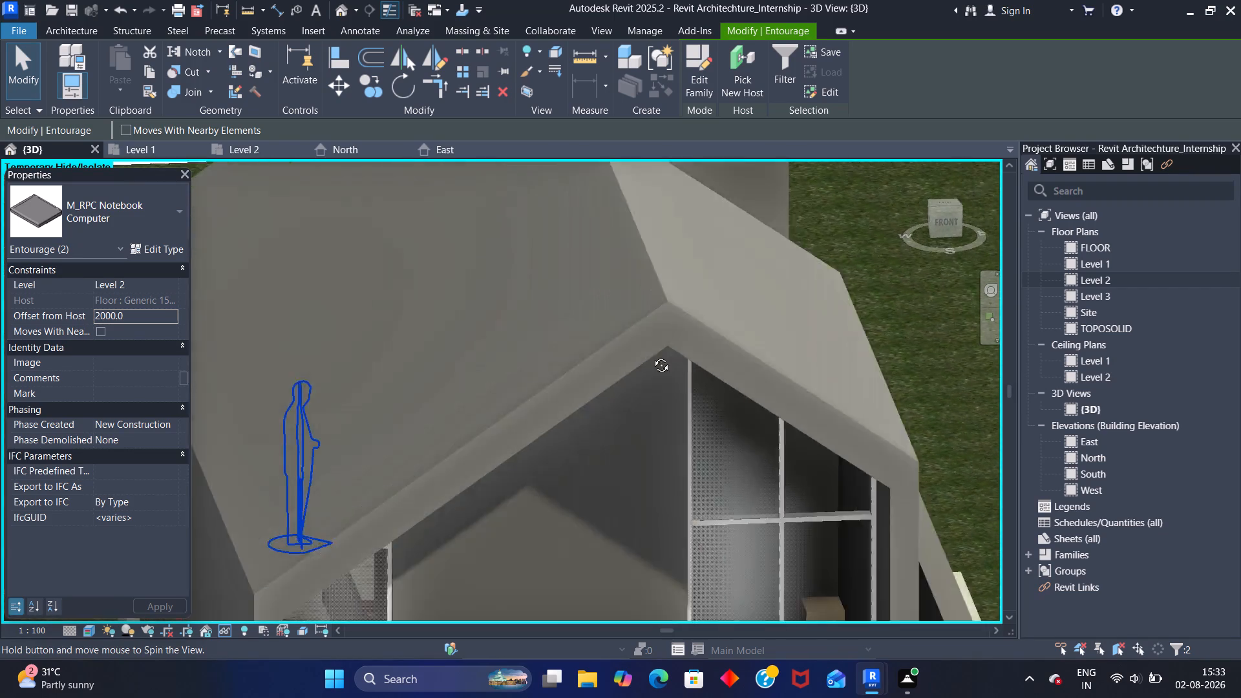
middle_click_drag(652, 355, 661, 278, "shift")
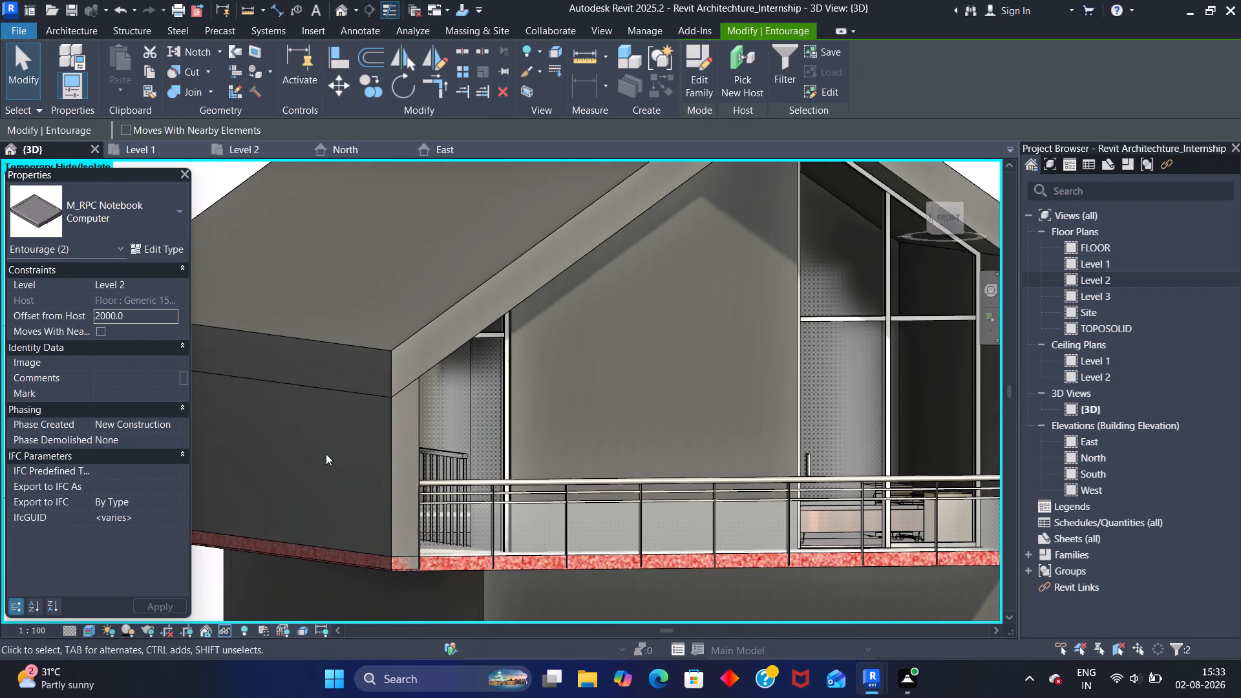
left_click(392, 420)
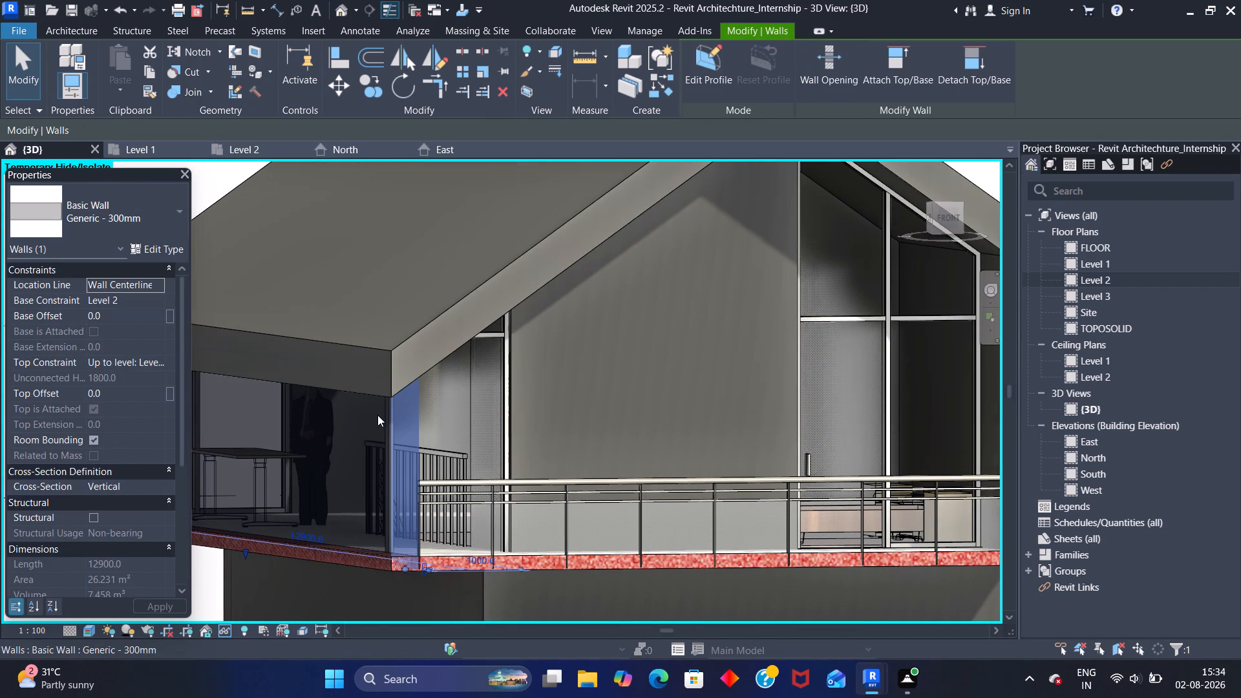
type("HH")
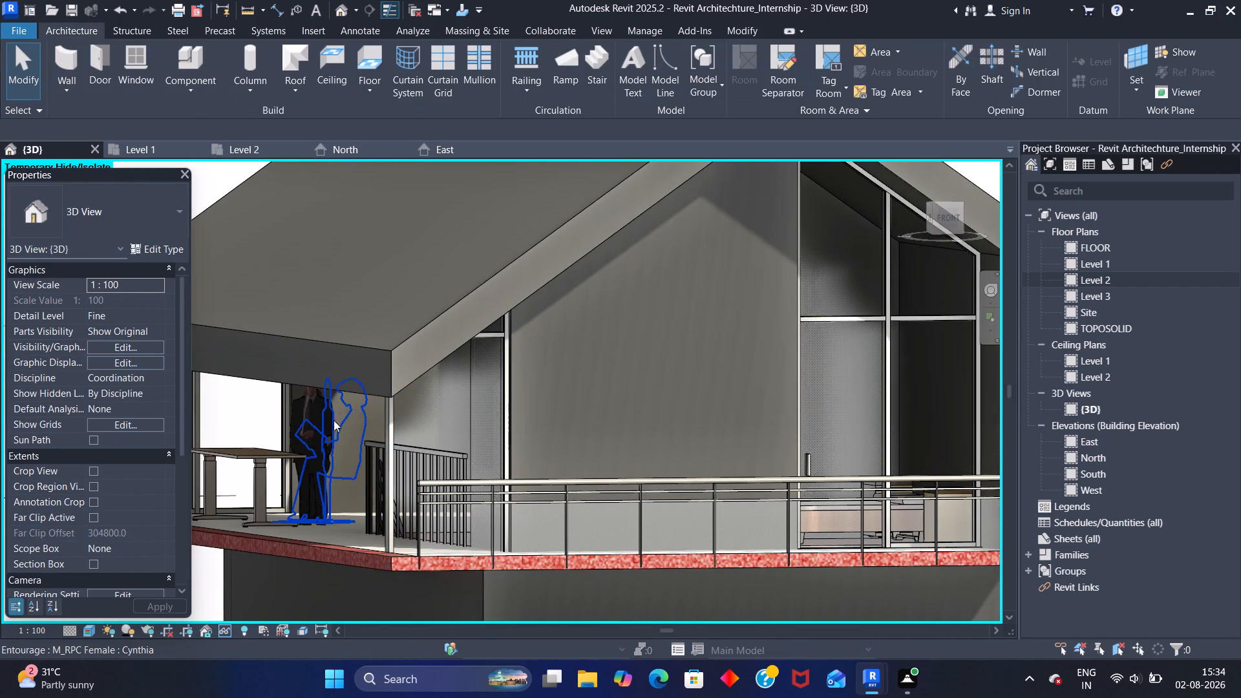
Select one raised notebook computer in the 3D view and nudge it along the back wall past the male figure, to a temporary dimension of about 3780 mm.
scroll(284, 410, "down", 1)
middle_click_drag(343, 425, 333, 331)
middle_click_drag(342, 377, 346, 355, "shift")
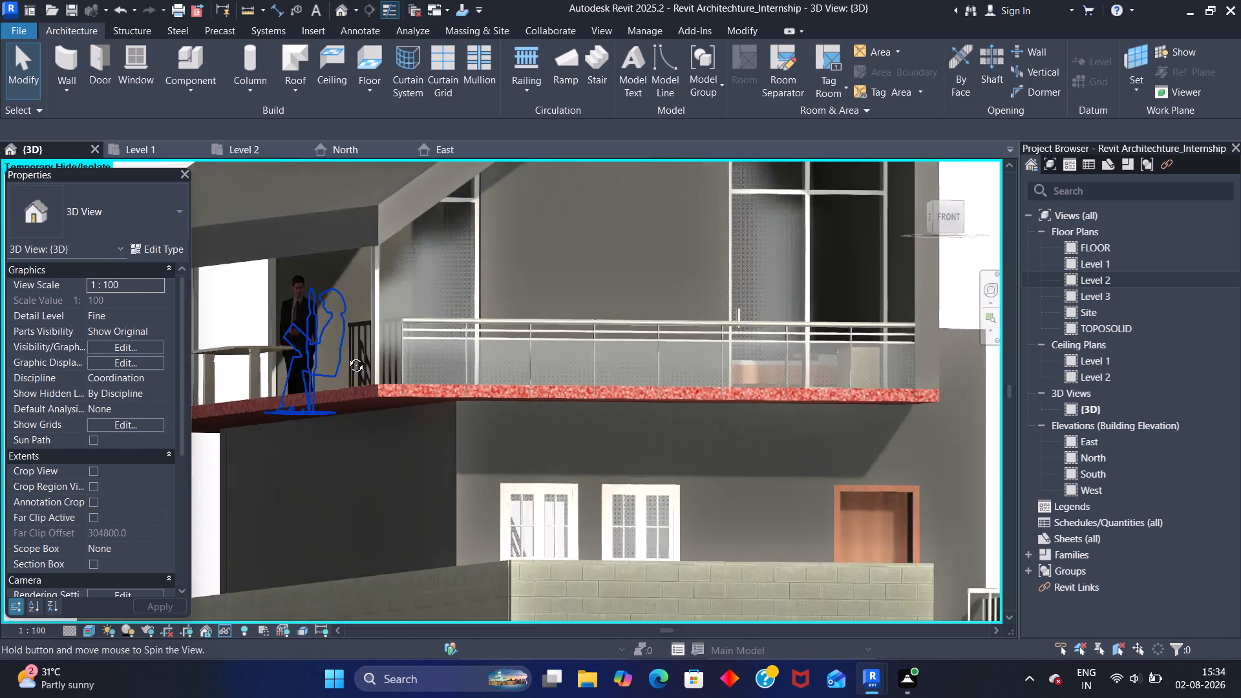
middle_click_drag(346, 355, 363, 352, "shift")
middle_click_drag(372, 300, 372, 273, "shift")
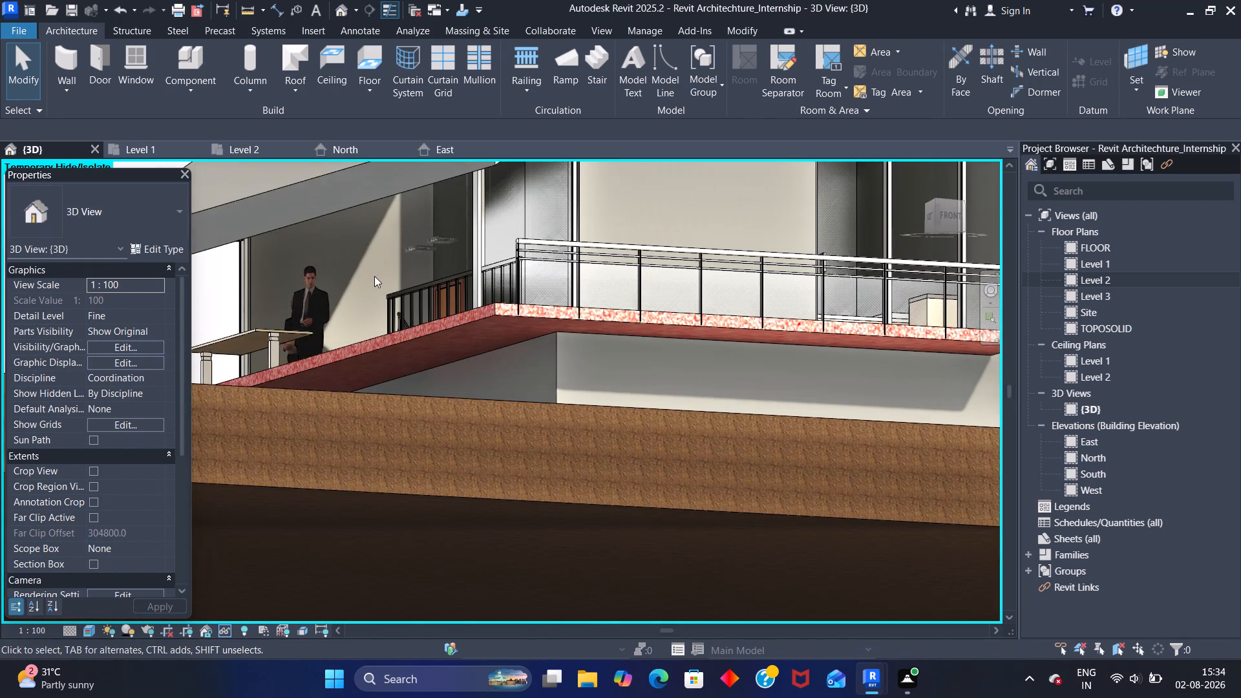
key("Left")
key("Left")
key("Left")
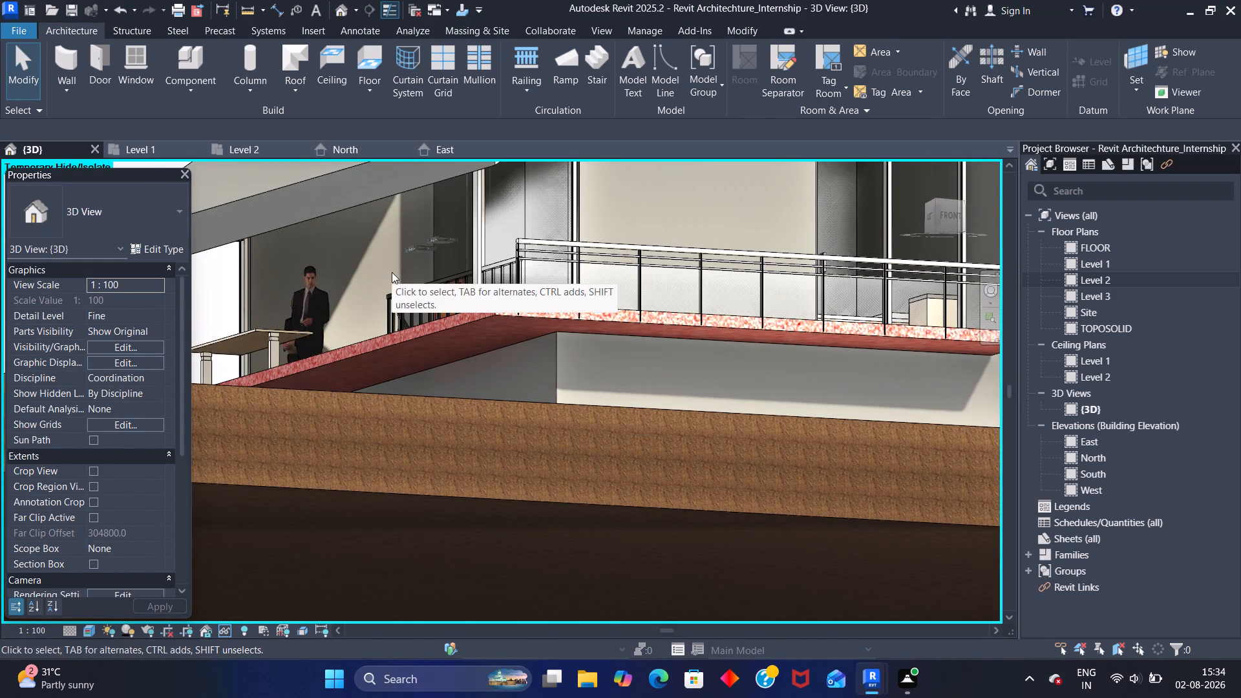
left_click(429, 246)
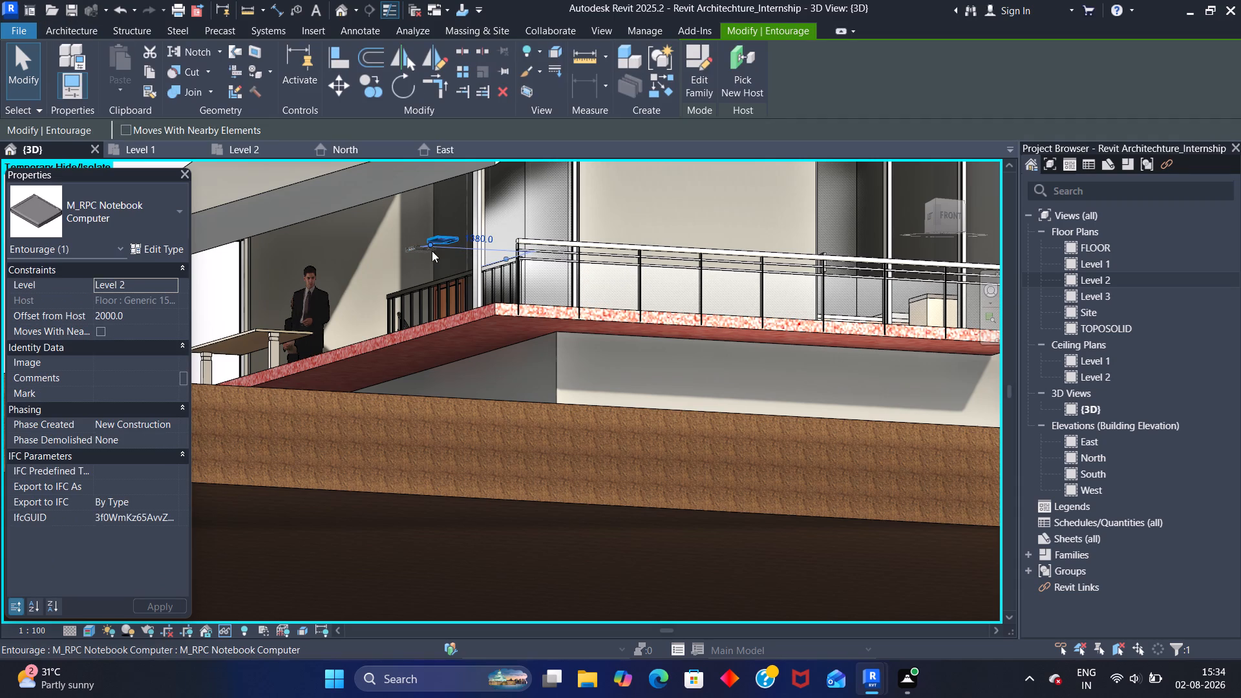
key("Left")
key("Left")
key("Left")
key("Left")
key("Left")
key("Left")
key("Left")
key("Left")
key("Left")
key("Left")
key("Left")
key("Left")
key("Left")
key("Left")
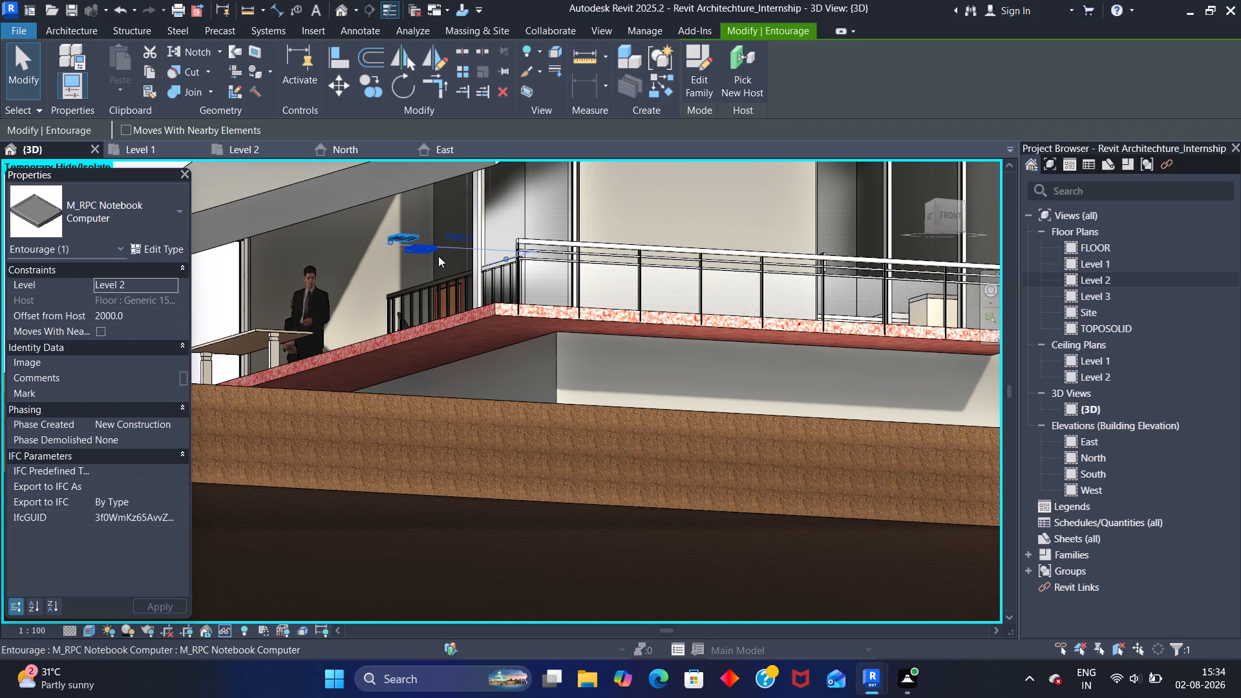
key("Left")
key("Left")
key("Left")
key("Left")
key("Left")
key("Left")
key("Left")
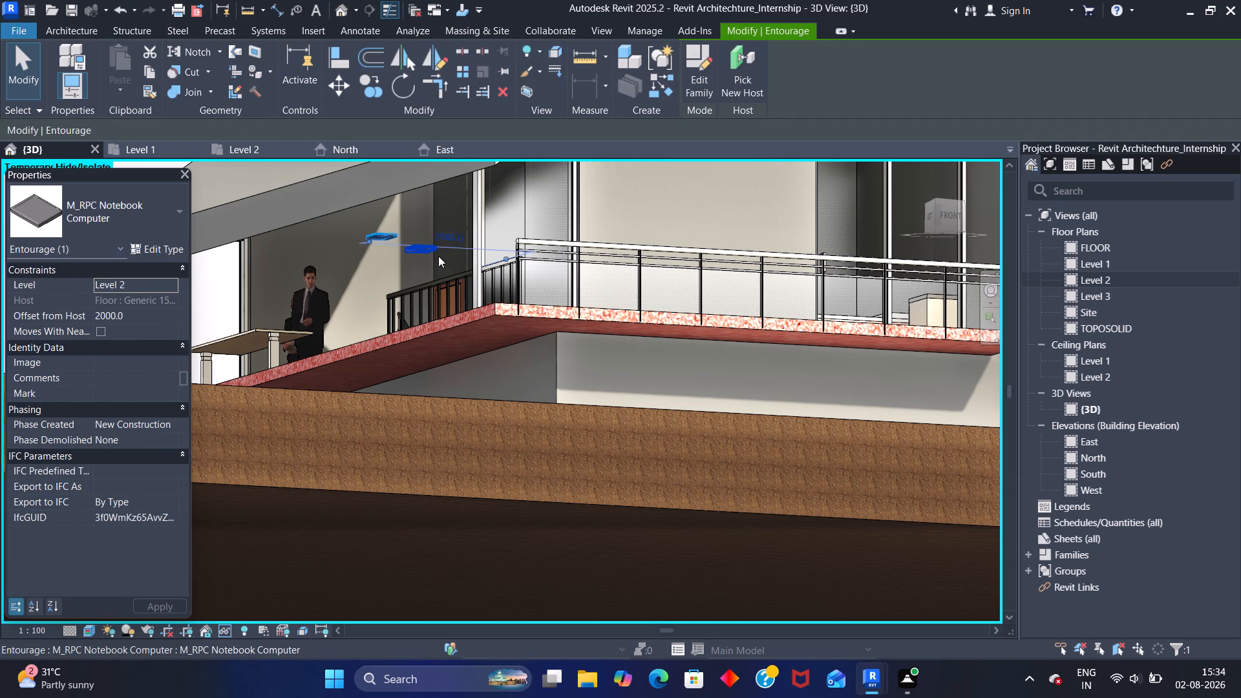
key("Left")
key("Left")
key("Left")
key("Left")
key("Left")
key("Left")
key("Left")
key("Left")
key("Left")
key("Left")
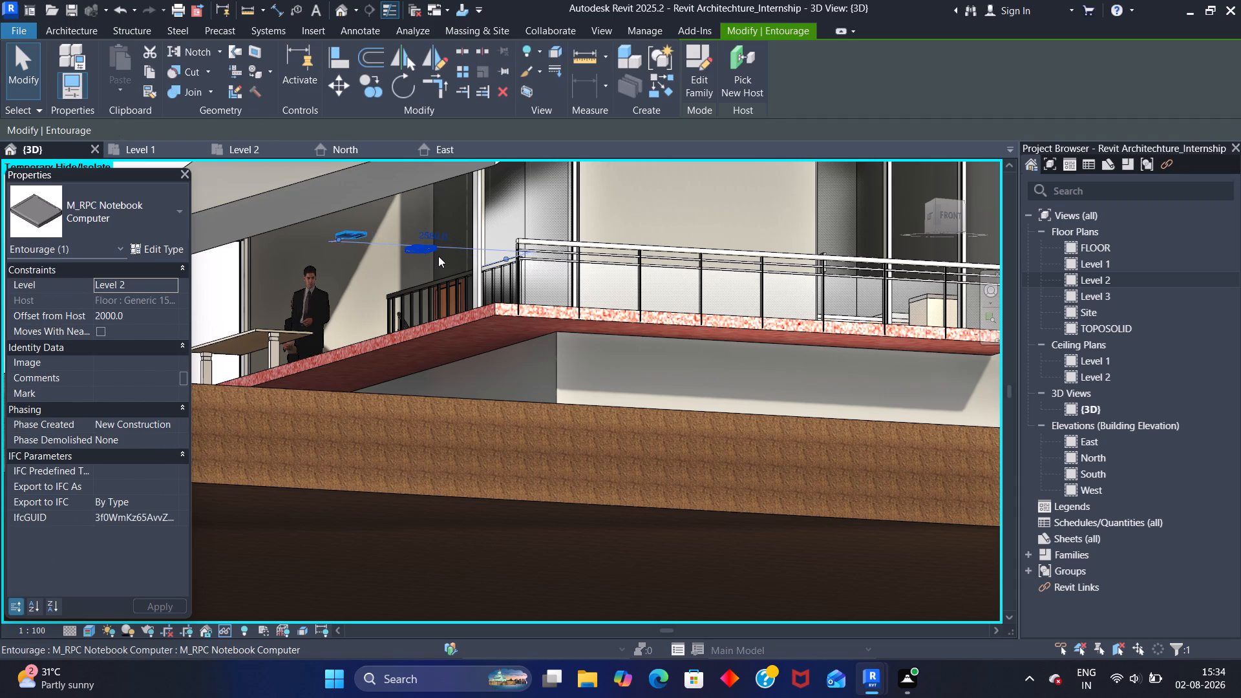
key("Left")
key("Left")
key("Left")
key("Left")
key("Left")
key("Left")
key("Left")
key("Left")
key("Left")
key("Left")
key("Left")
key("Left")
key("Left")
key("Left")
key("Left")
key("Left")
key("Left")
key("Left")
key("Left")
key("Left")
key("Left")
key("Left")
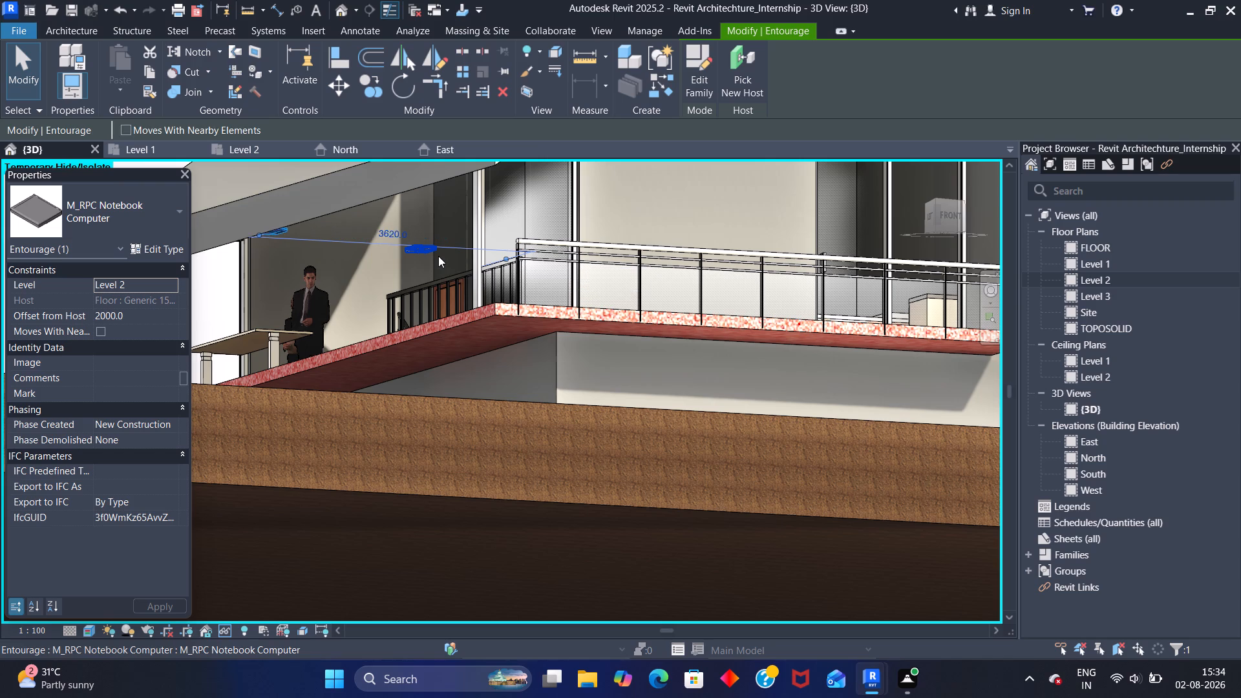
key("Left")
key("Left")
key("Left")
key("Left")
Nudge the selected notebook computer away from the back wall toward the front edge of the Level 2 floor, beyond the standing desk's outer end.
key("Down")
key("Down")
key("Down")
key("Down")
key("Down")
key("Down")
key("Down")
key("Down")
key("Down")
key("Down")
key("Down")
key("Down")
key("Down")
key("Down")
key("Down")
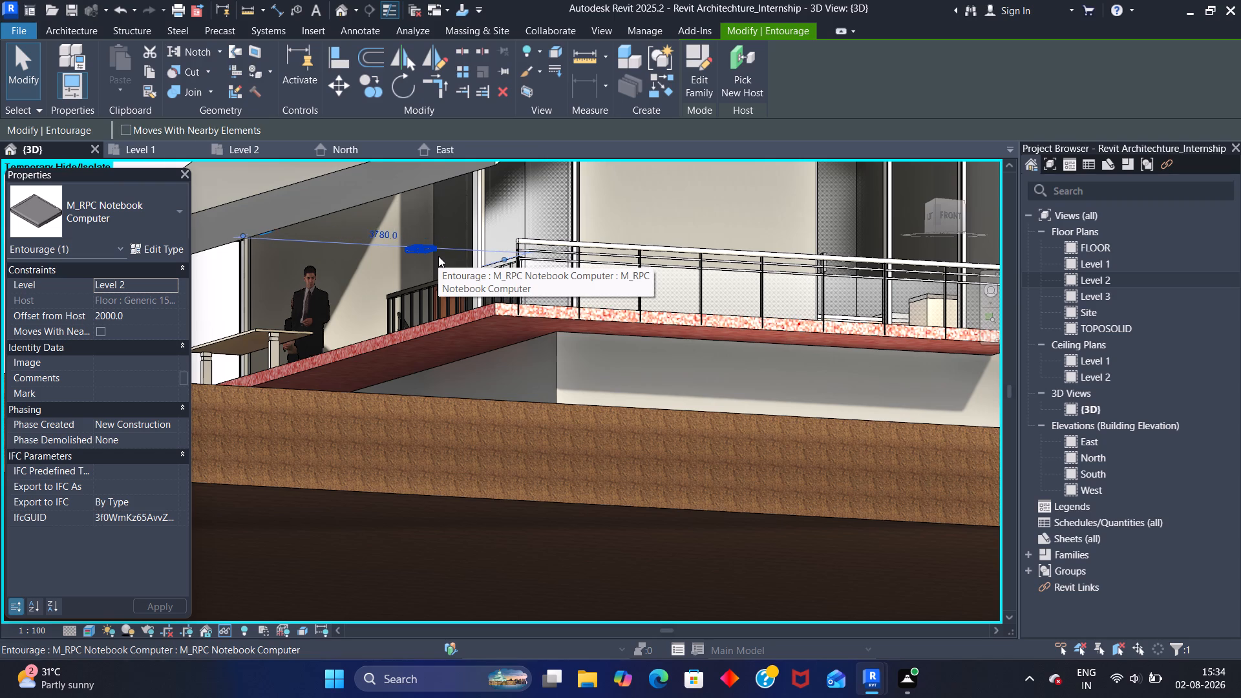
key("Down")
key("Down")
key("Down")
key("Down")
key("Down")
key("Down")
key("Down")
key("Down")
key("Down")
key("Down")
key("Down")
key("Down")
key("Down")
key("Down")
key("Down")
key("Down")
key("Down")
key("Down")
key("Down")
key("Down")
key("Down")
key("Down")
key("Down")
key("Down")
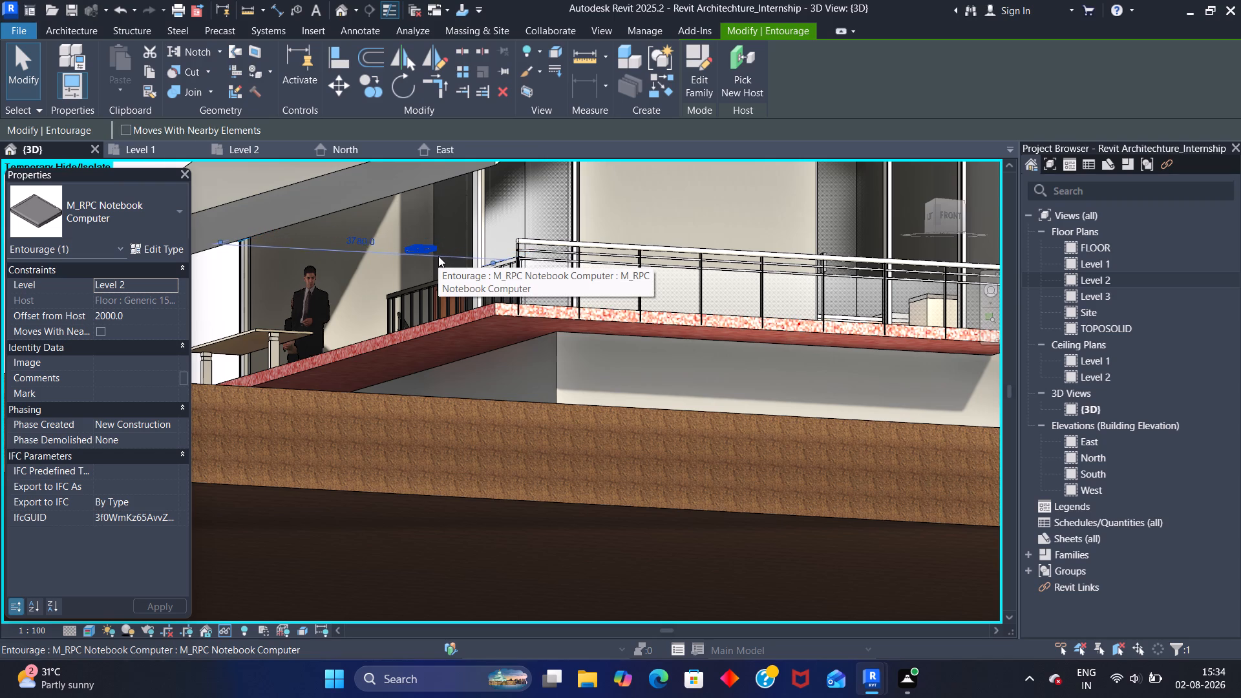
key("Down")
key("Down")
key("Down")
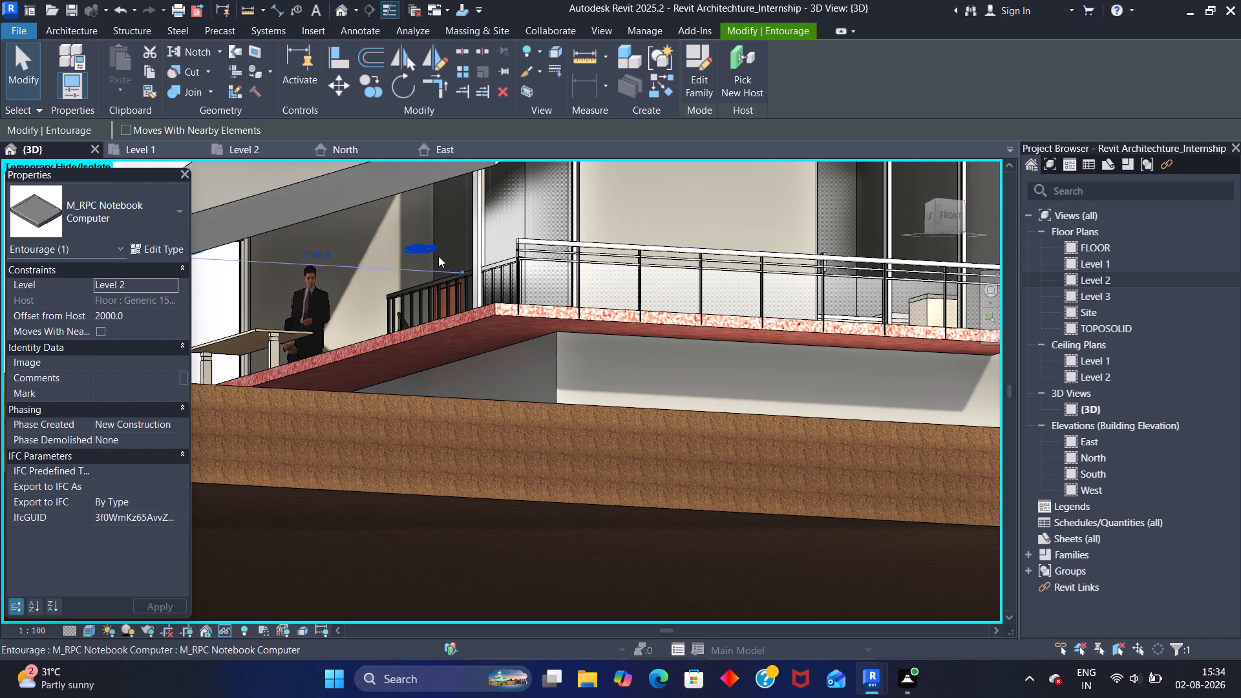
key("Down")
middle_click_drag(372, 234, 374, 234)
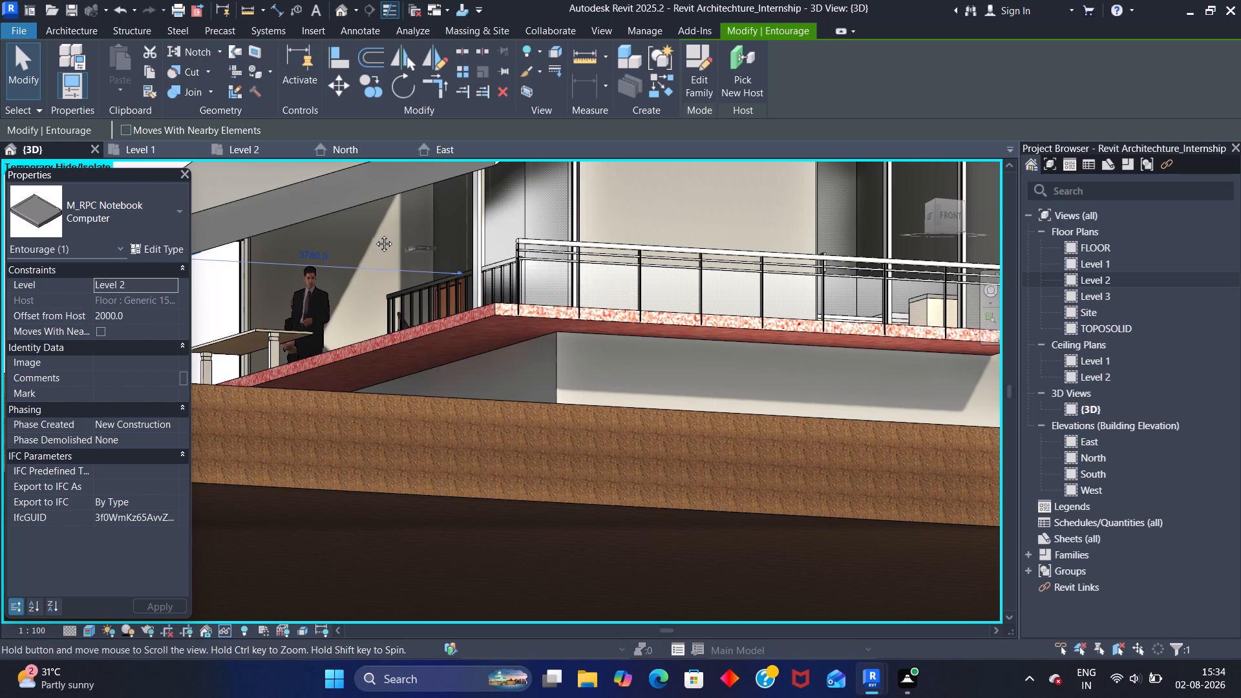
middle_click_drag(374, 234, 505, 245)
key("Down")
key("Down")
key("Down")
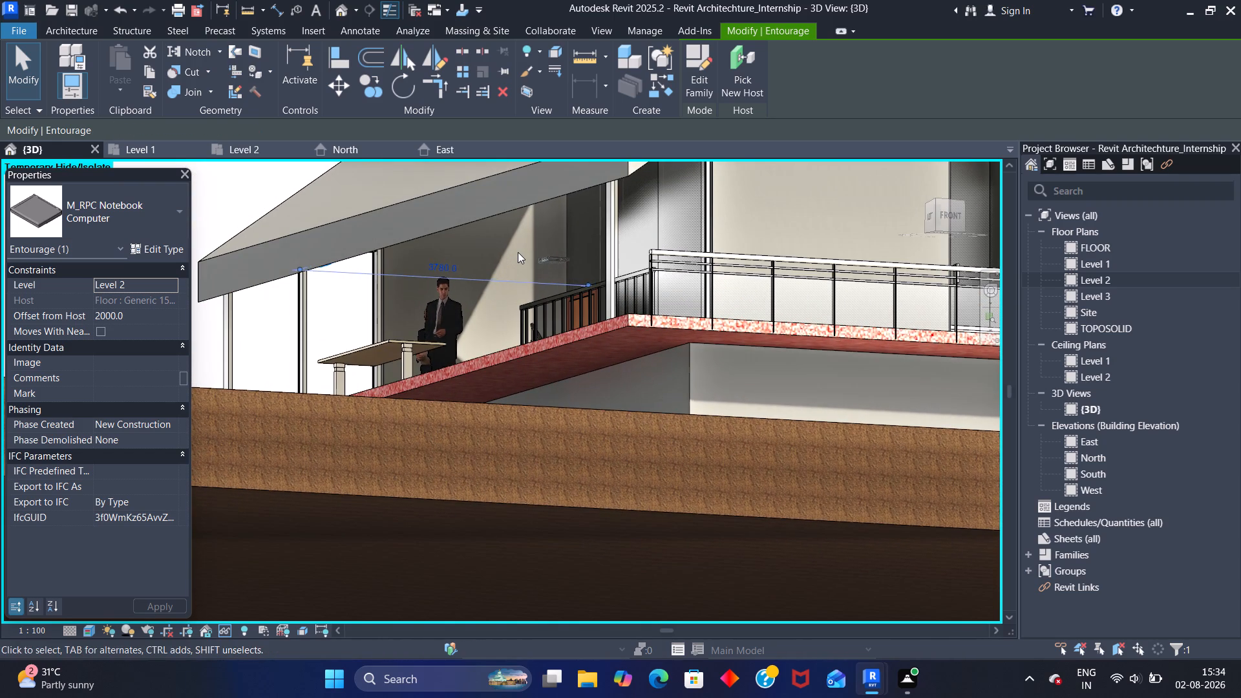
key("Down")
key("Down")
key("Down")
key("Down")
key("Down")
key("Down")
key("Down")
key("Down")
key("Down")
key("Down")
key("Down")
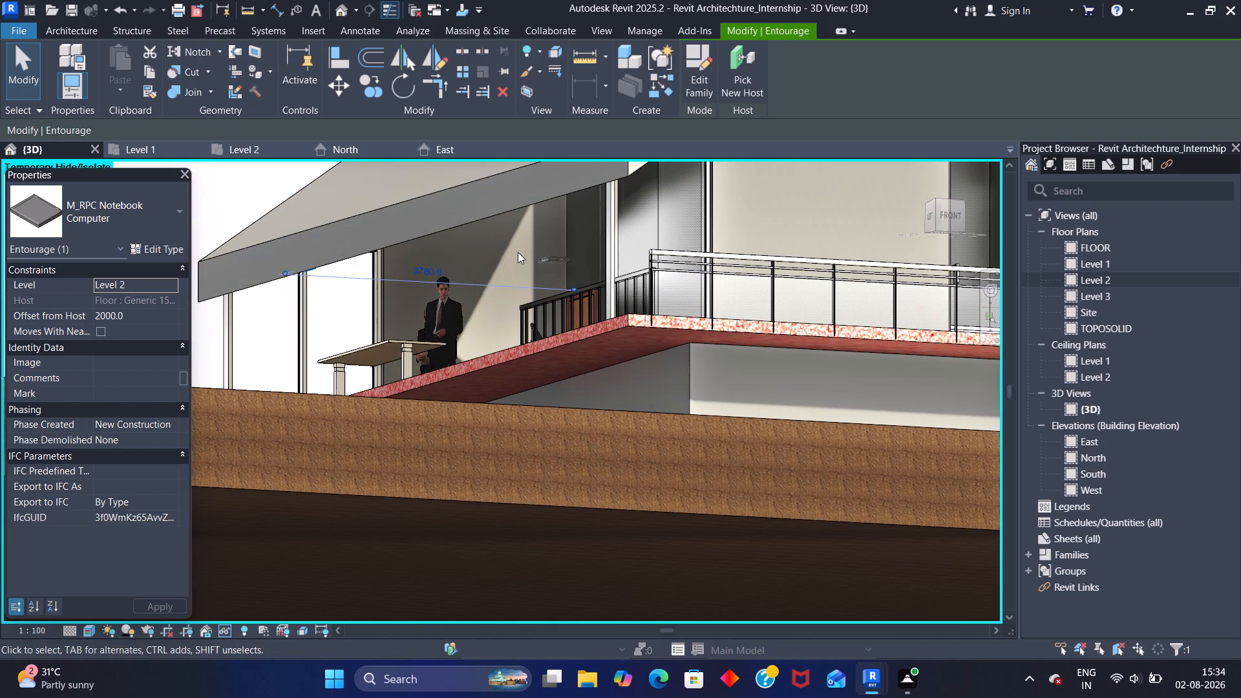
key("Down")
key("Down")
key("Down")
Nudge the selected notebook computer back from the Level 2 floor's front edge to line up above the standing desk's outer end.
key("Right")
key("Right")
key("Right")
key("Right")
key("Right")
key("Right")
key("Right")
key("Right")
key("Right")
key("Right")
key("Right")
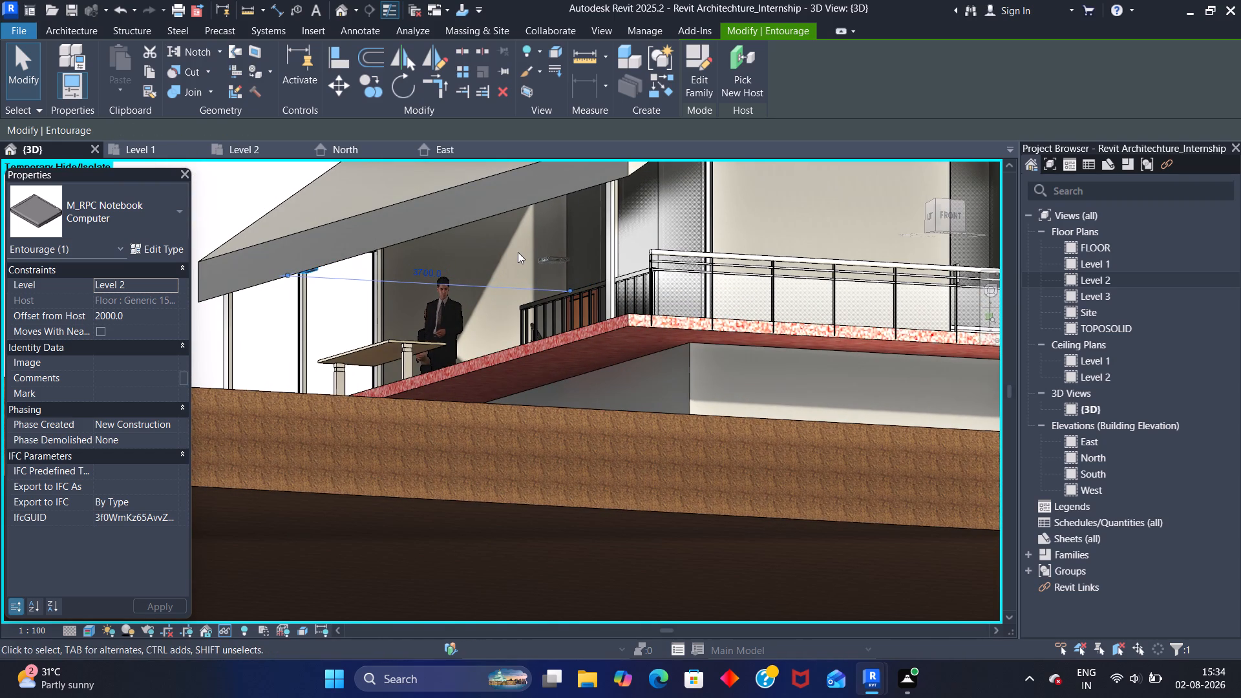
key("Right")
key("Right")
key("Right")
key("Right")
key("Right")
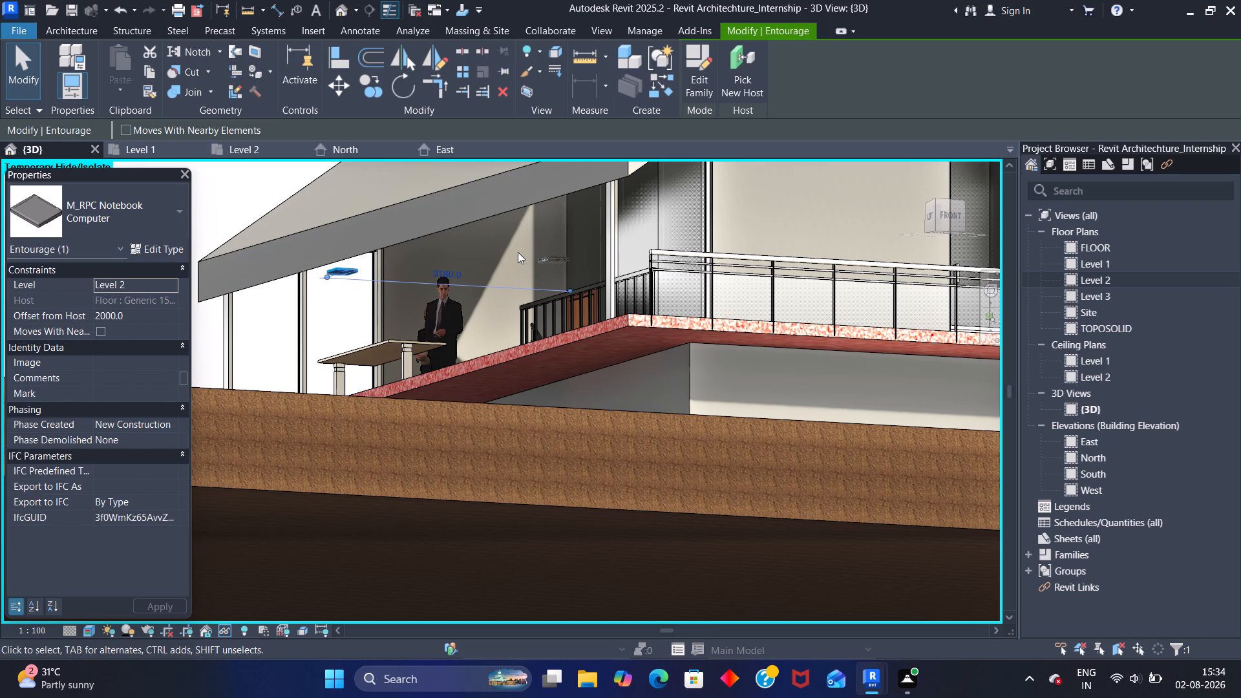
Fine-tune the raised notebook computer's position above the desk's outer end with small nudges in both plan directions.
key("Up")
key("Up")
key("Up")
key("Up")
key("Up")
key("Up")
key("Up")
key("Up")
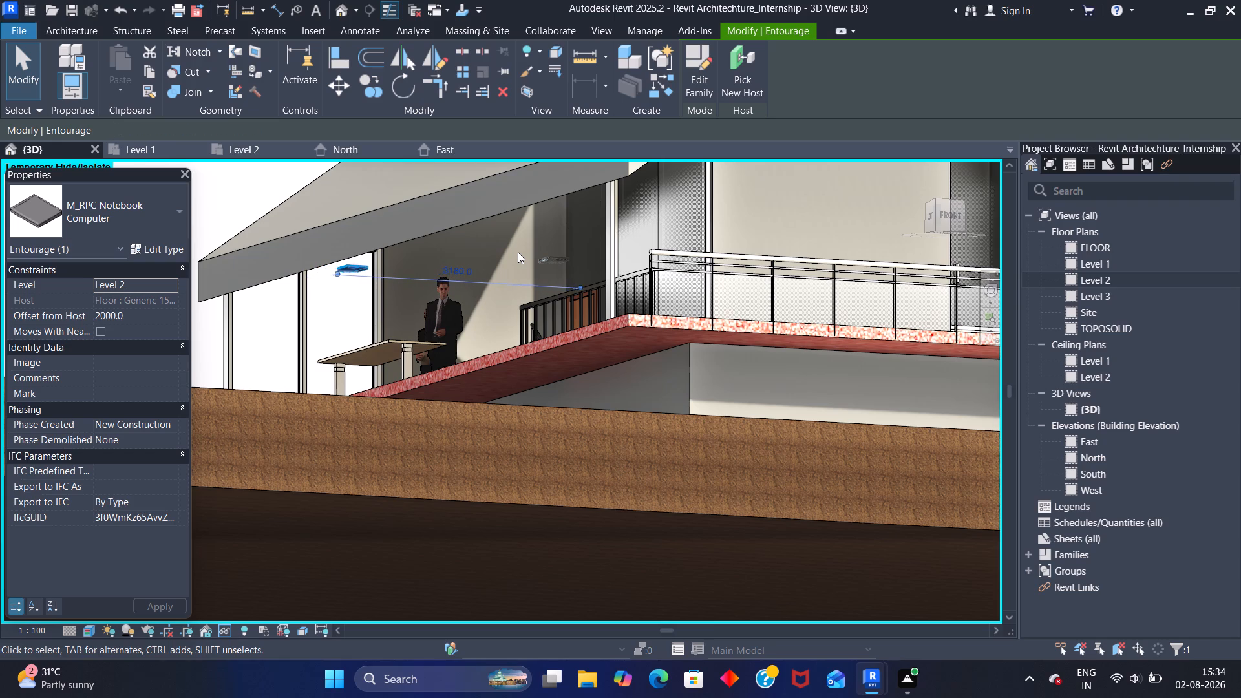
key("Up")
key("Up")
key("Down")
key("Down")
key("Down")
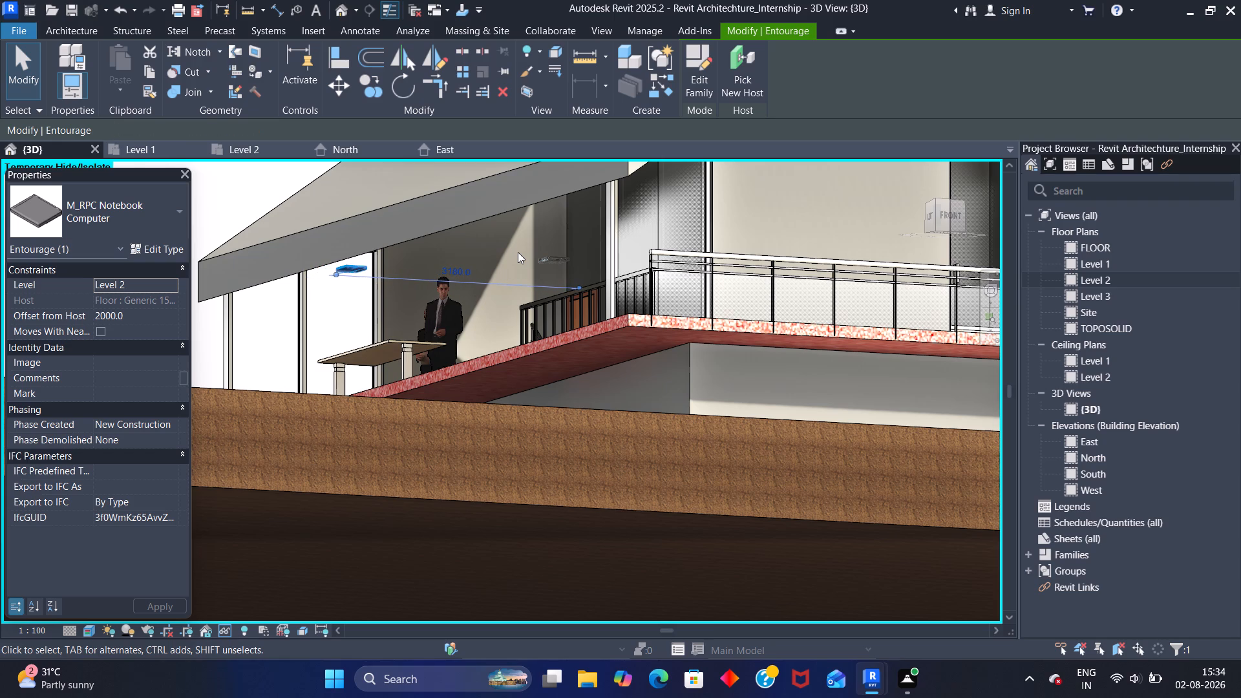
key("Left")
key("Left")
key("Left")
key("Up")
key("Up")
key("Up")
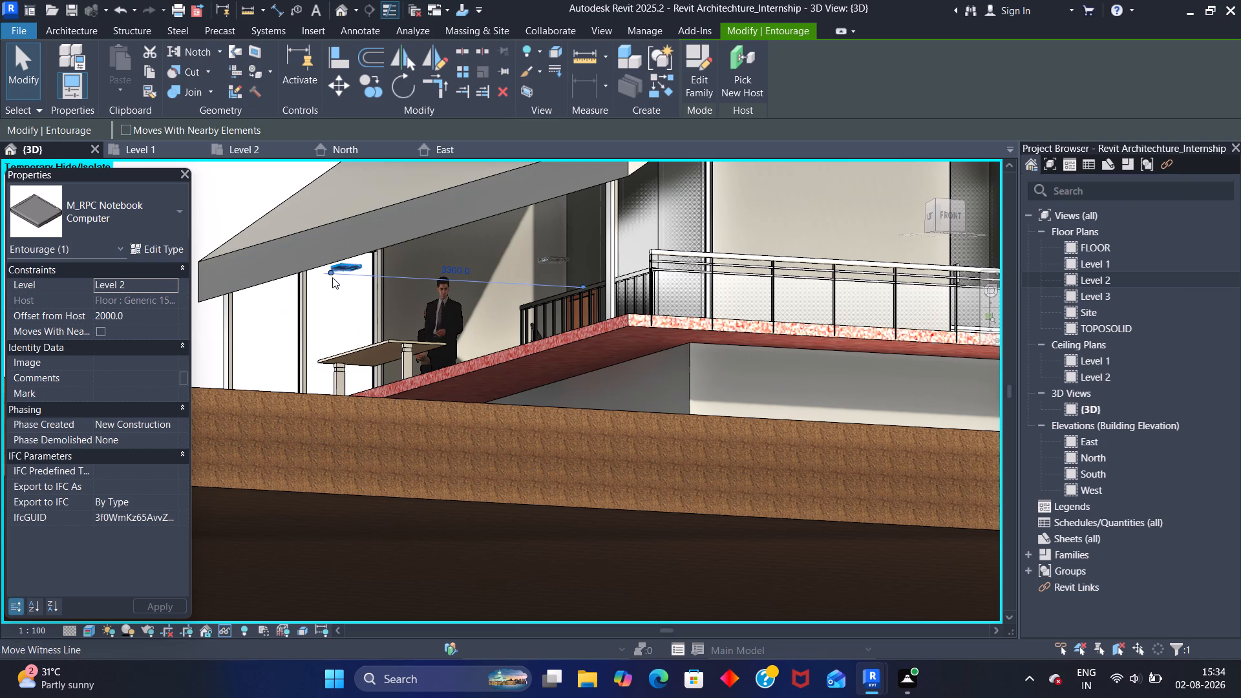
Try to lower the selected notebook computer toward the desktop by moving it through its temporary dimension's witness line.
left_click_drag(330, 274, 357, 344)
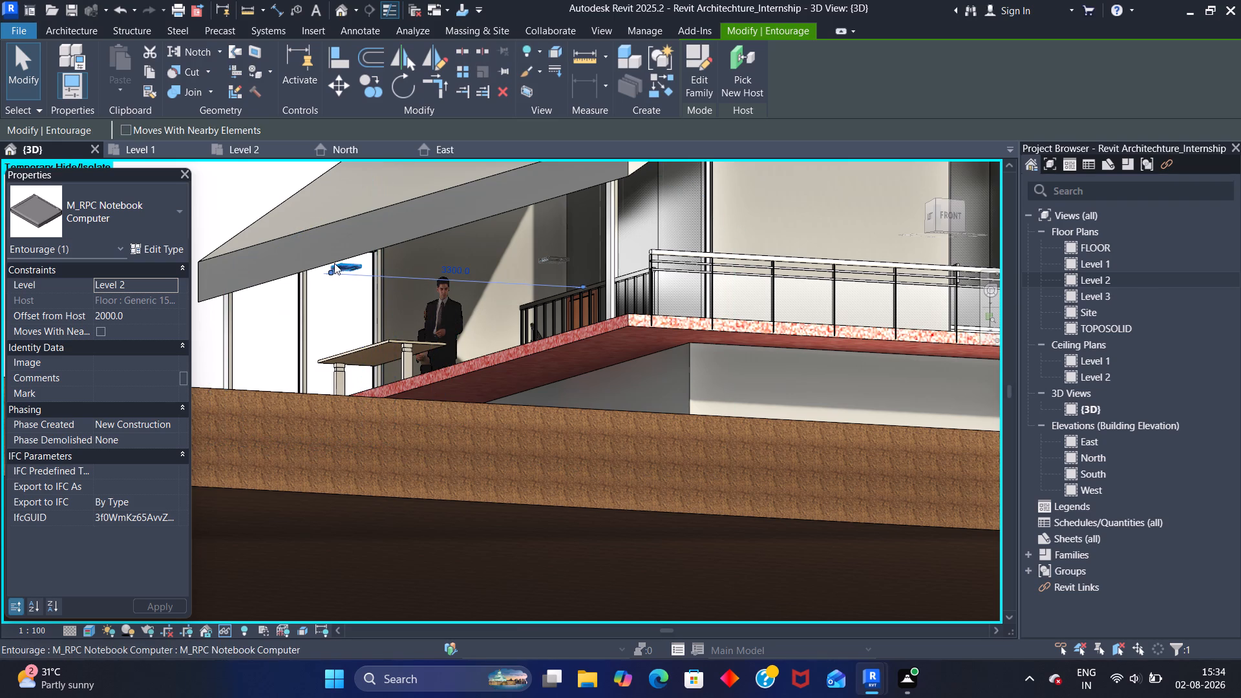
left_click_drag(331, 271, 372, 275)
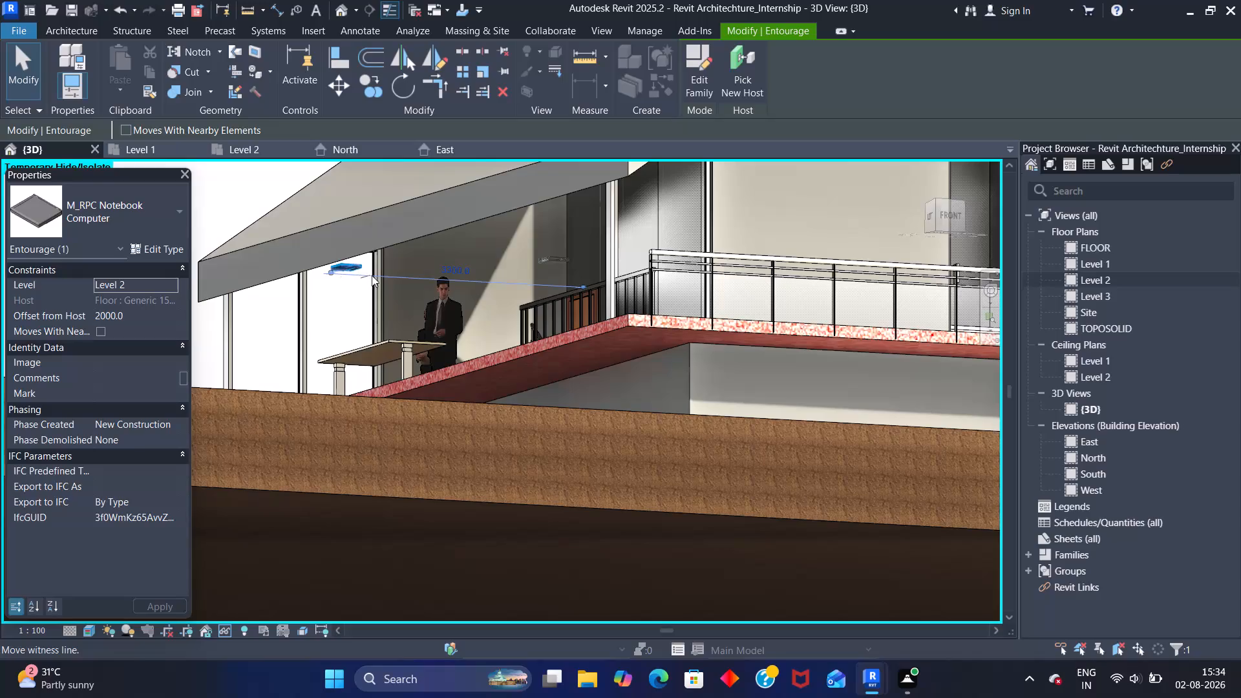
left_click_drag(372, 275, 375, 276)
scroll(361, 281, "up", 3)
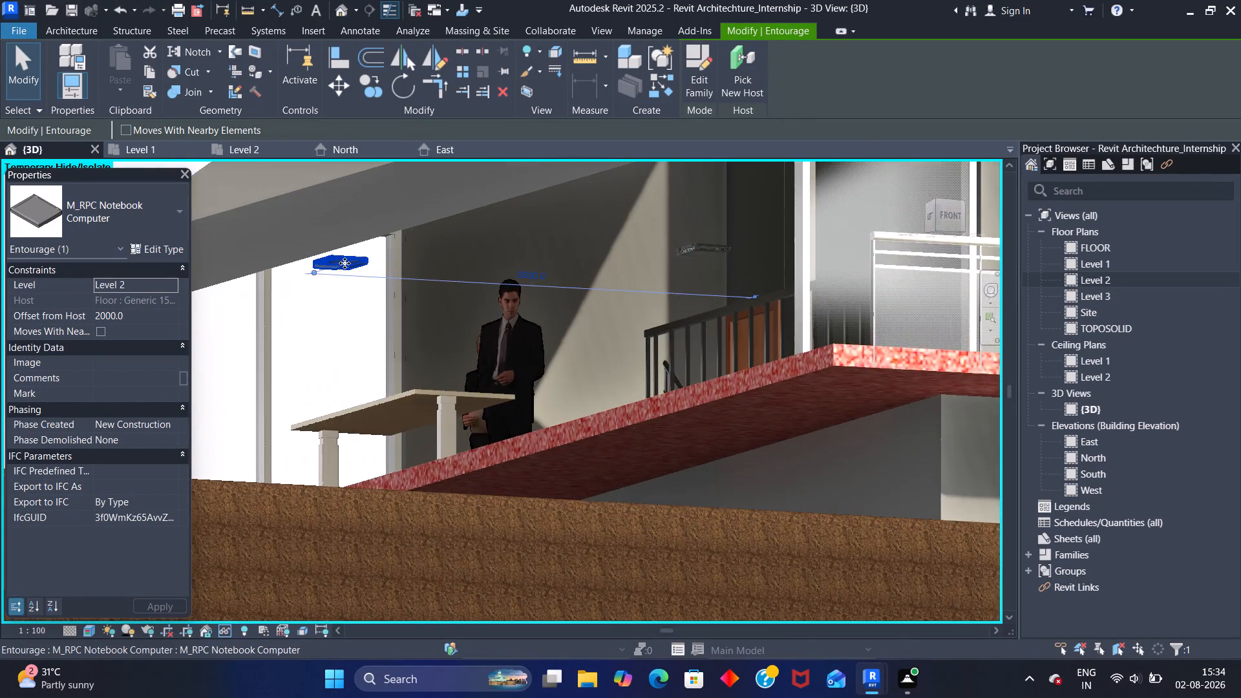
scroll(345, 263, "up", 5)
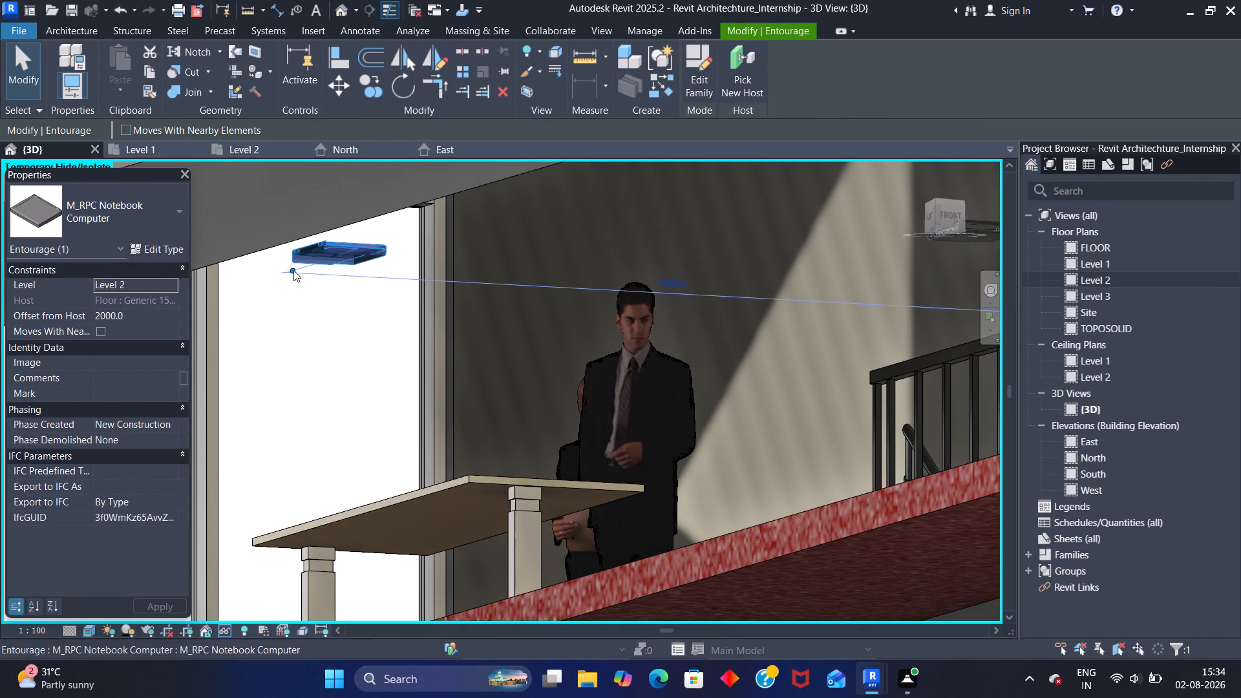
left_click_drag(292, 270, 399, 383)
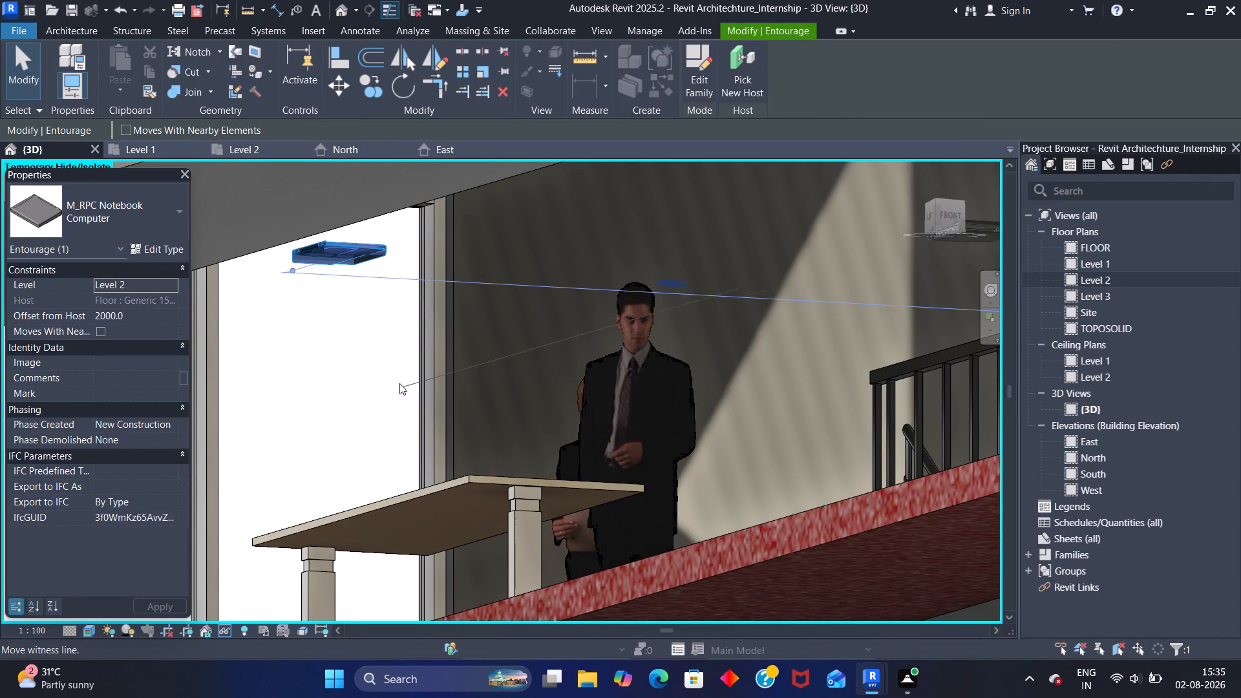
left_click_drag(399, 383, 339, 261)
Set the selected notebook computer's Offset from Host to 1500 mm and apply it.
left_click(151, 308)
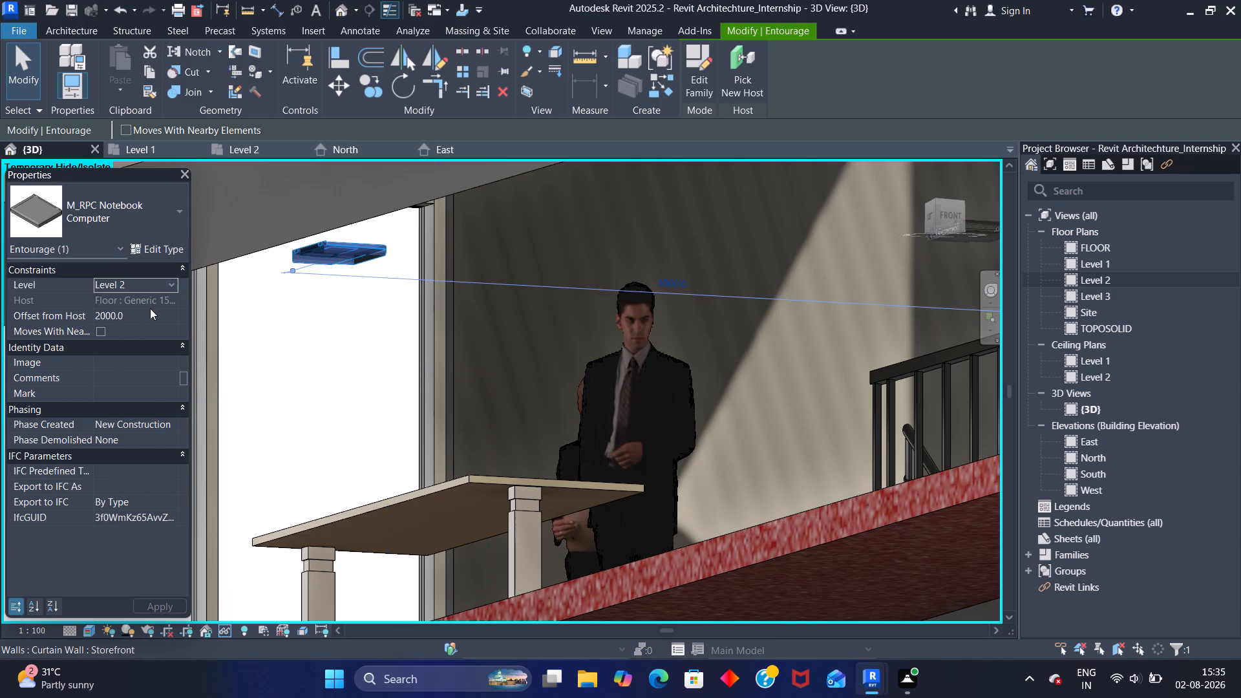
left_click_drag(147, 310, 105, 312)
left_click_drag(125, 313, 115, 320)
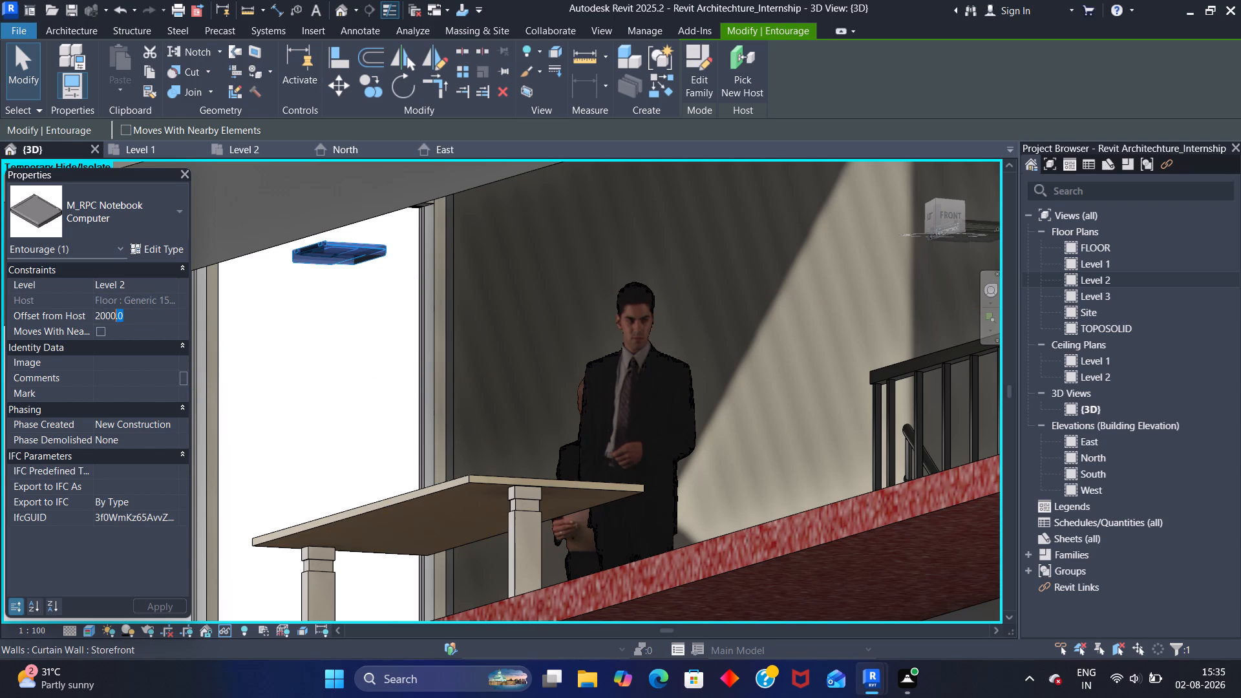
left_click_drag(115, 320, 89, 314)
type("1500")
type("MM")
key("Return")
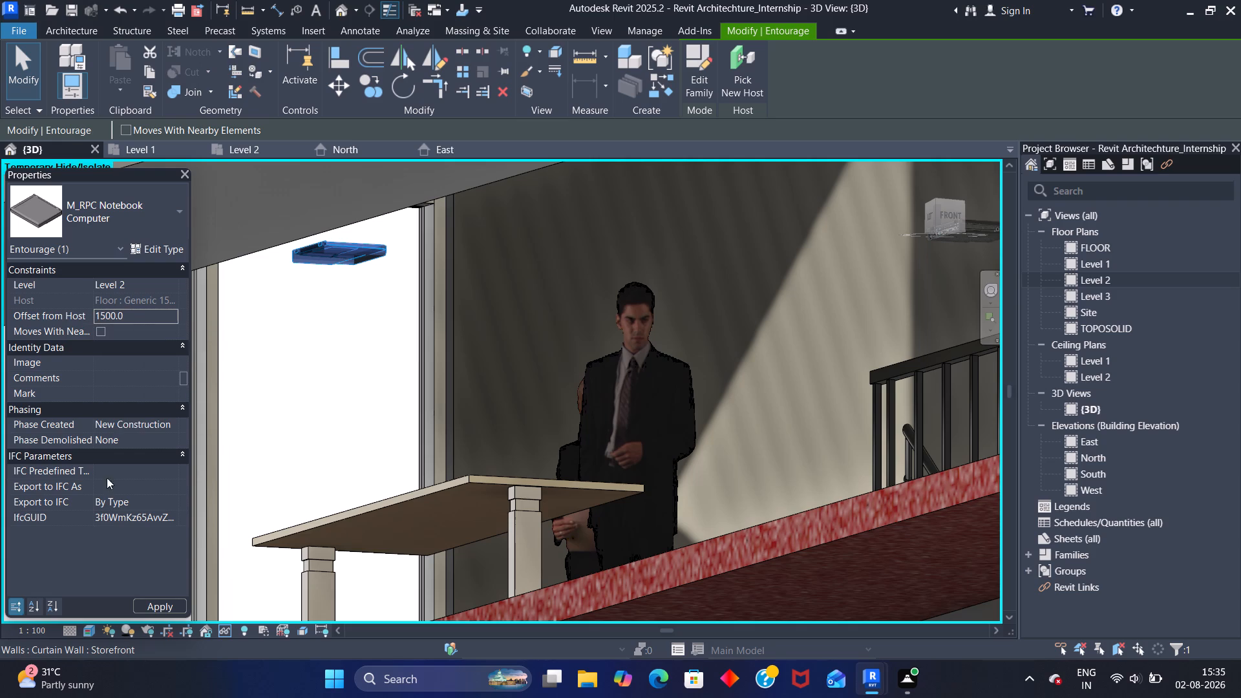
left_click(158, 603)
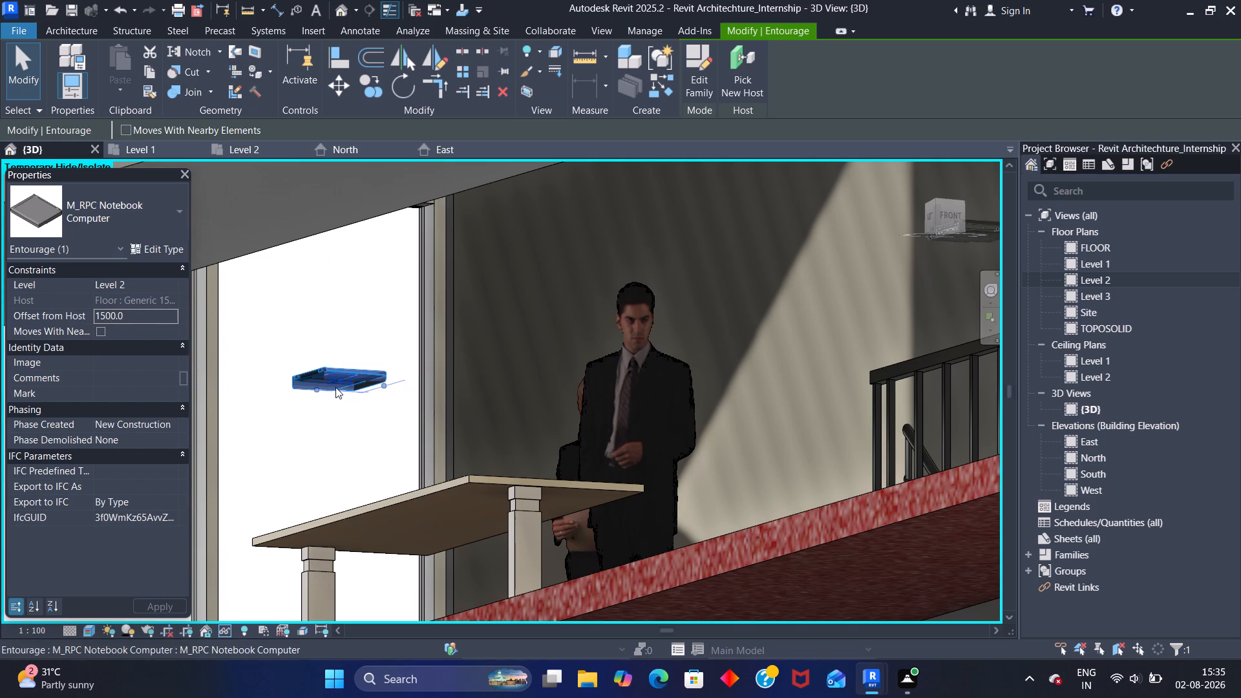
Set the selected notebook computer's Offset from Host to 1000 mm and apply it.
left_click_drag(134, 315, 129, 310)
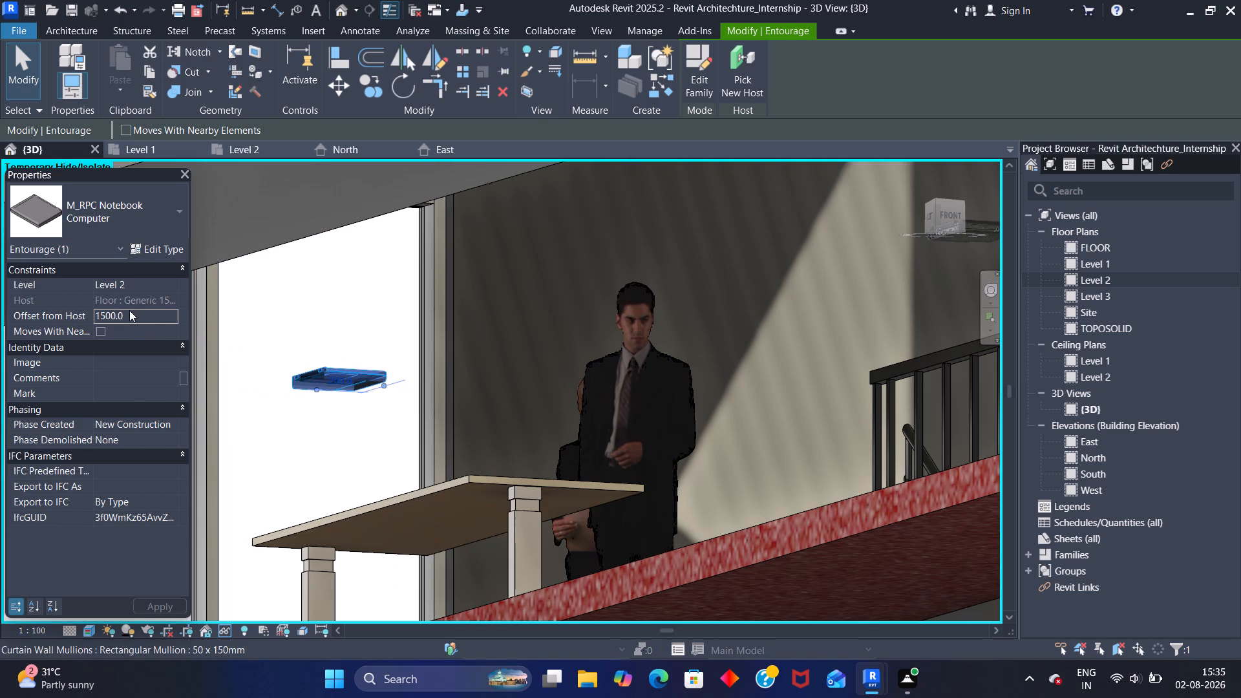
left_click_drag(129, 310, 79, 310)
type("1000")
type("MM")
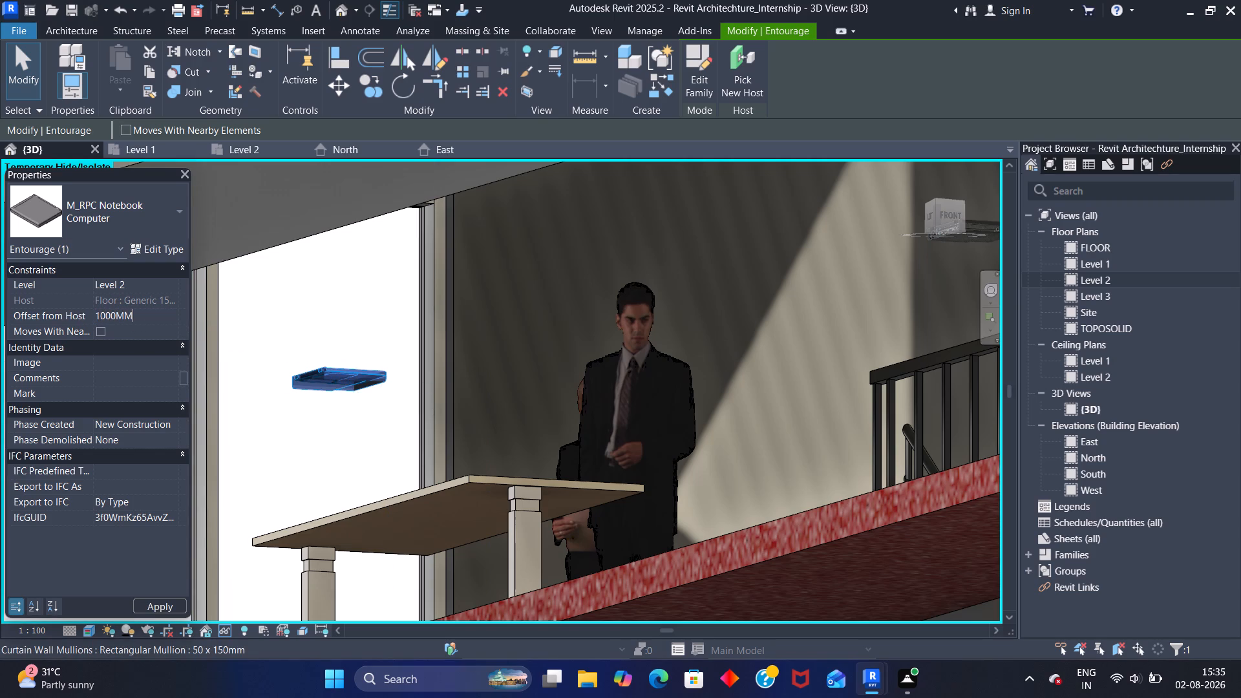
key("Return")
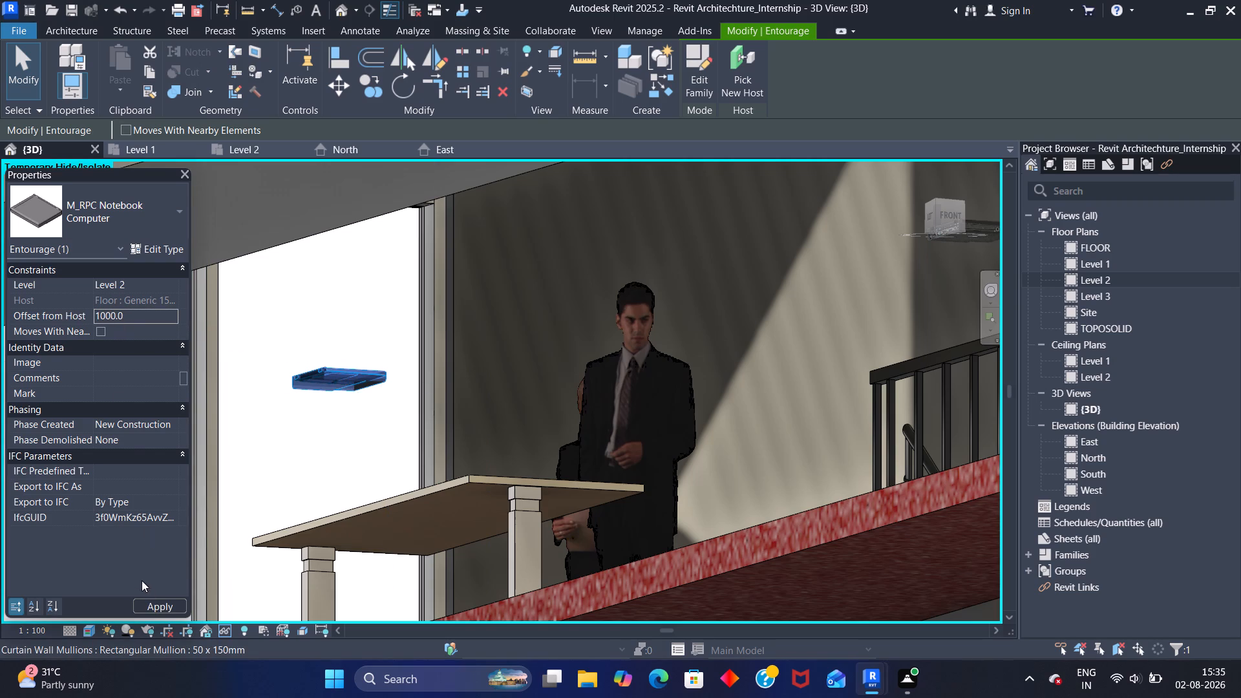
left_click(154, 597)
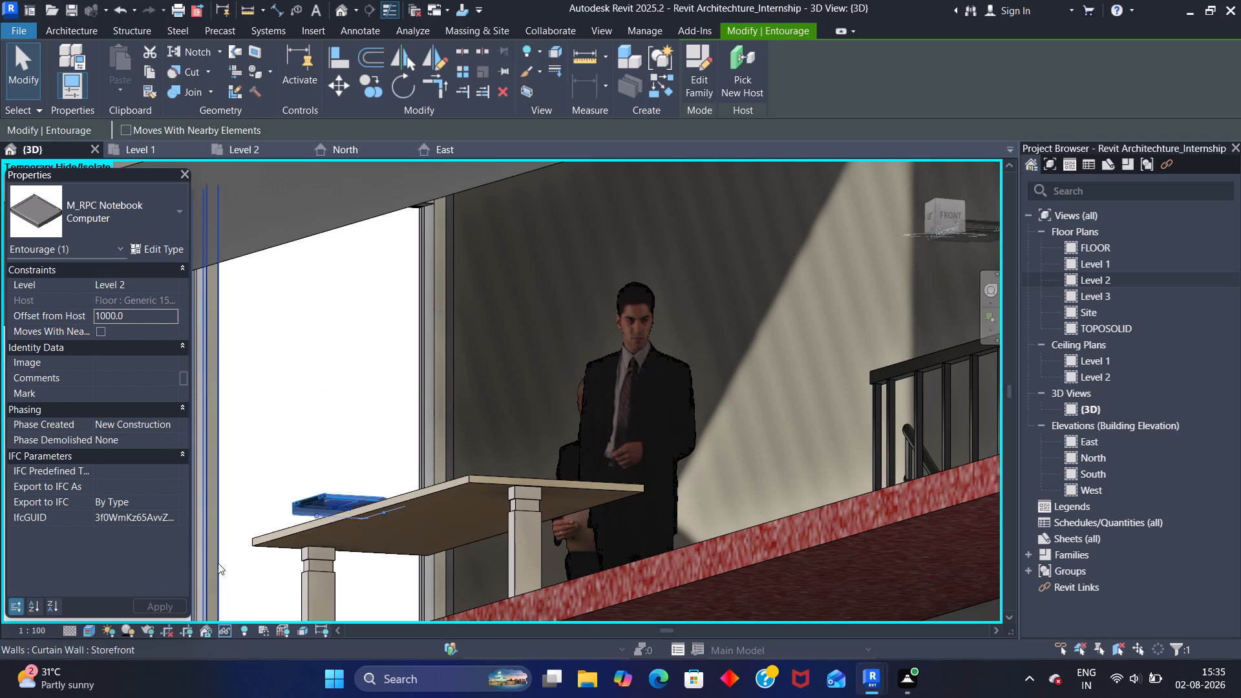
Set the selected notebook computer's Offset from Host to 950 mm and apply it.
scroll(279, 540, "down", 2)
scroll(250, 491, "up", 2)
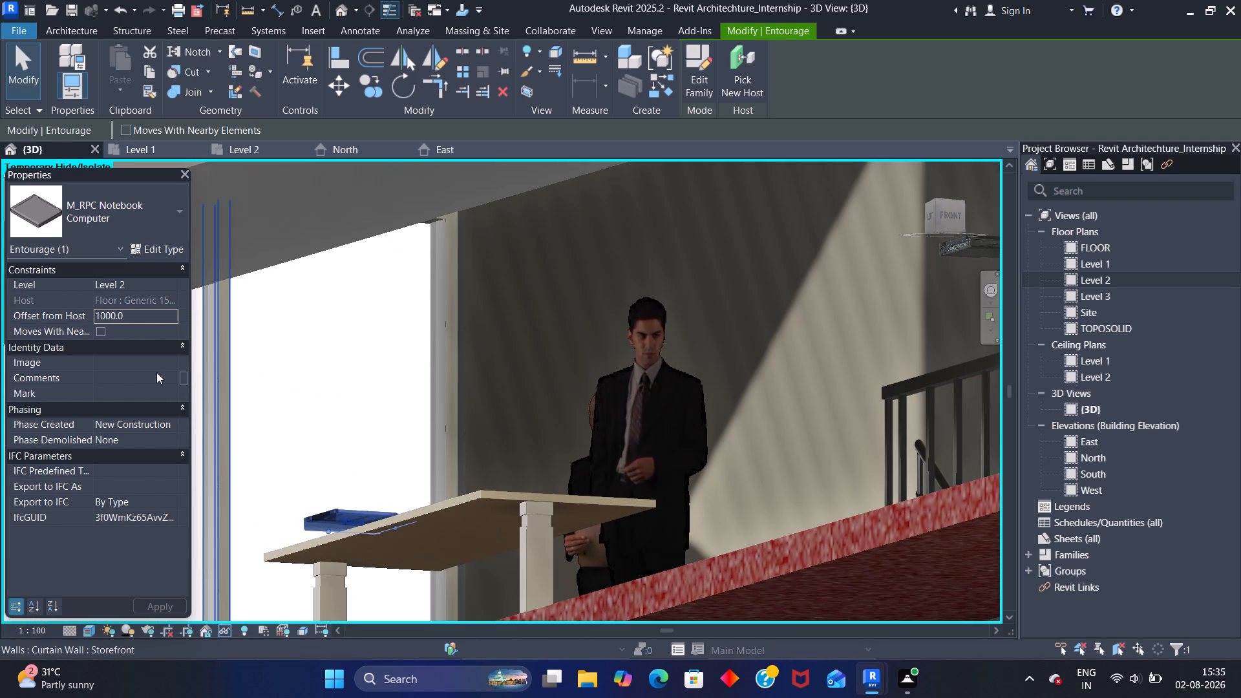
left_click_drag(125, 312, 105, 321)
left_click_drag(131, 319, 85, 323)
type("950MM")
key("Return")
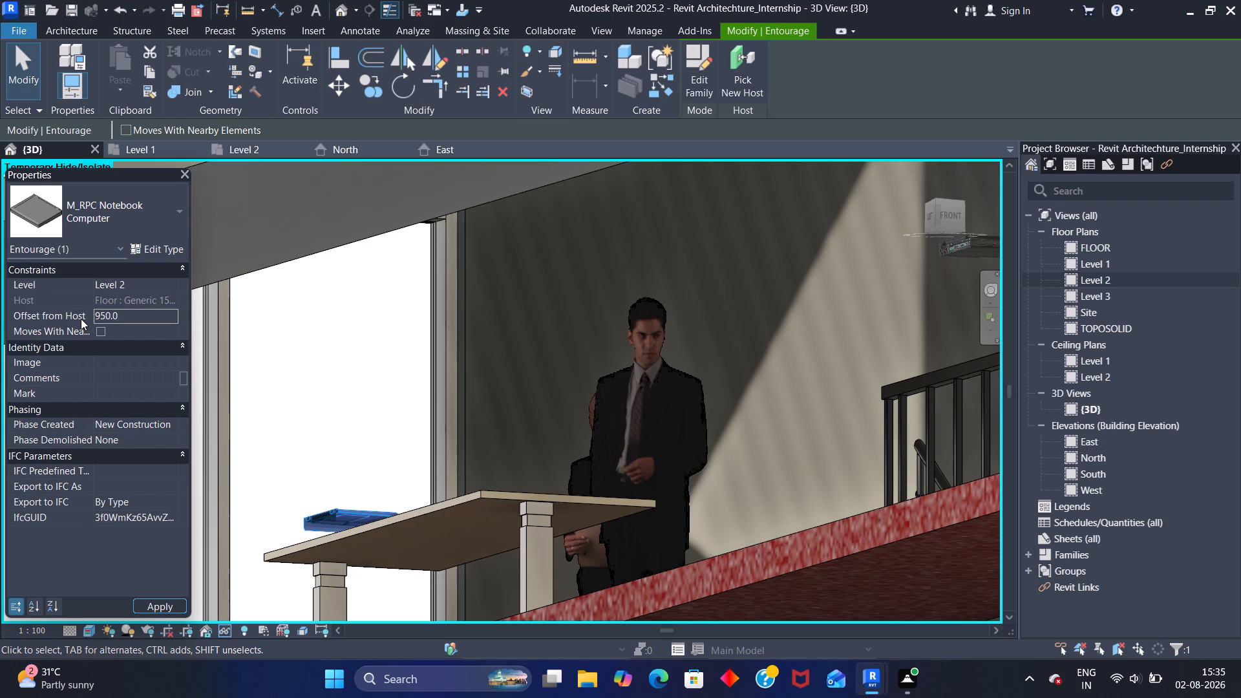
left_click(169, 602)
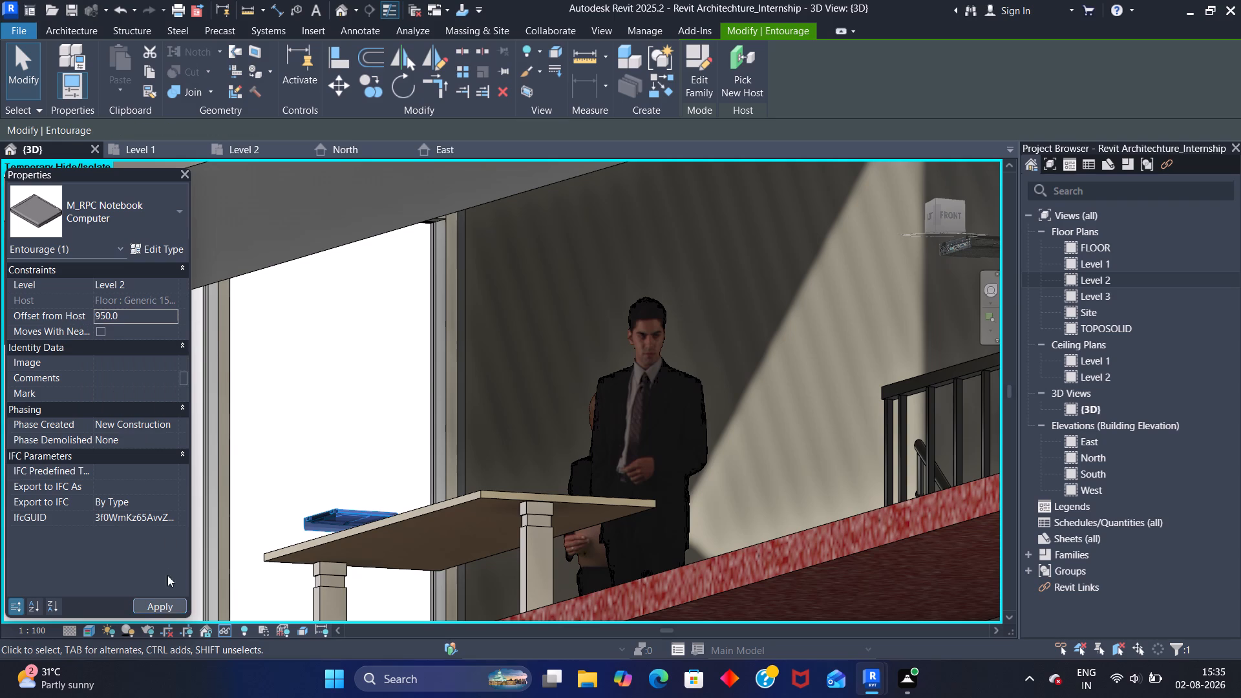
Nudge the lowered notebook computer along the floor edge onto the standing desk's top, beside the female figure.
scroll(286, 510, "down", 2)
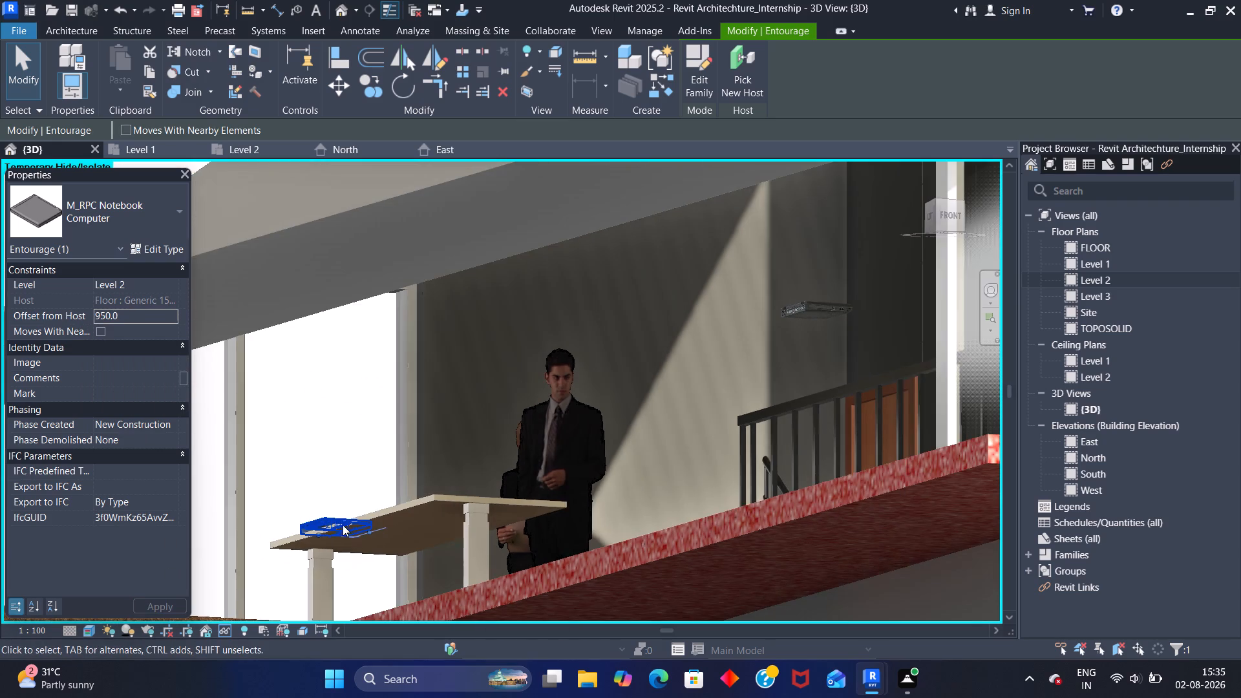
middle_click_drag(460, 494, 351, 458, "shift")
scroll(544, 471, "down", 7)
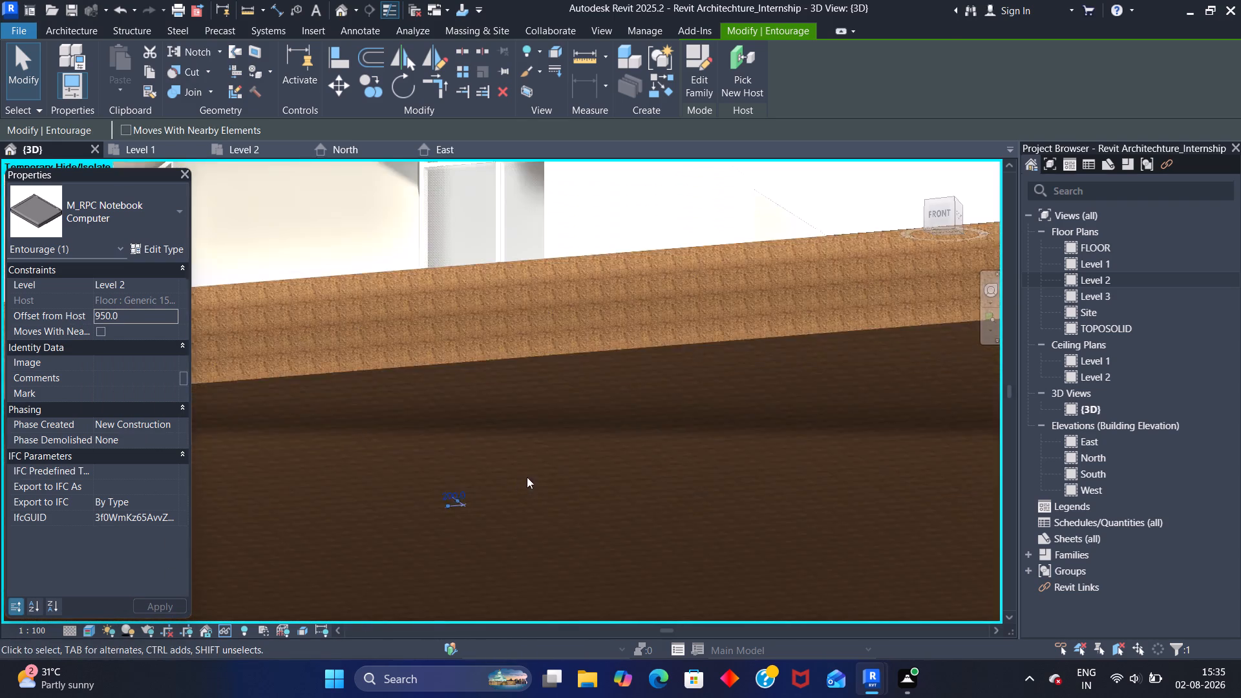
scroll(527, 477, "down", 10)
middle_click_drag(593, 382, 577, 531, "shift")
middle_click_drag(659, 522, 527, 520, "shift")
scroll(493, 488, "up", 7)
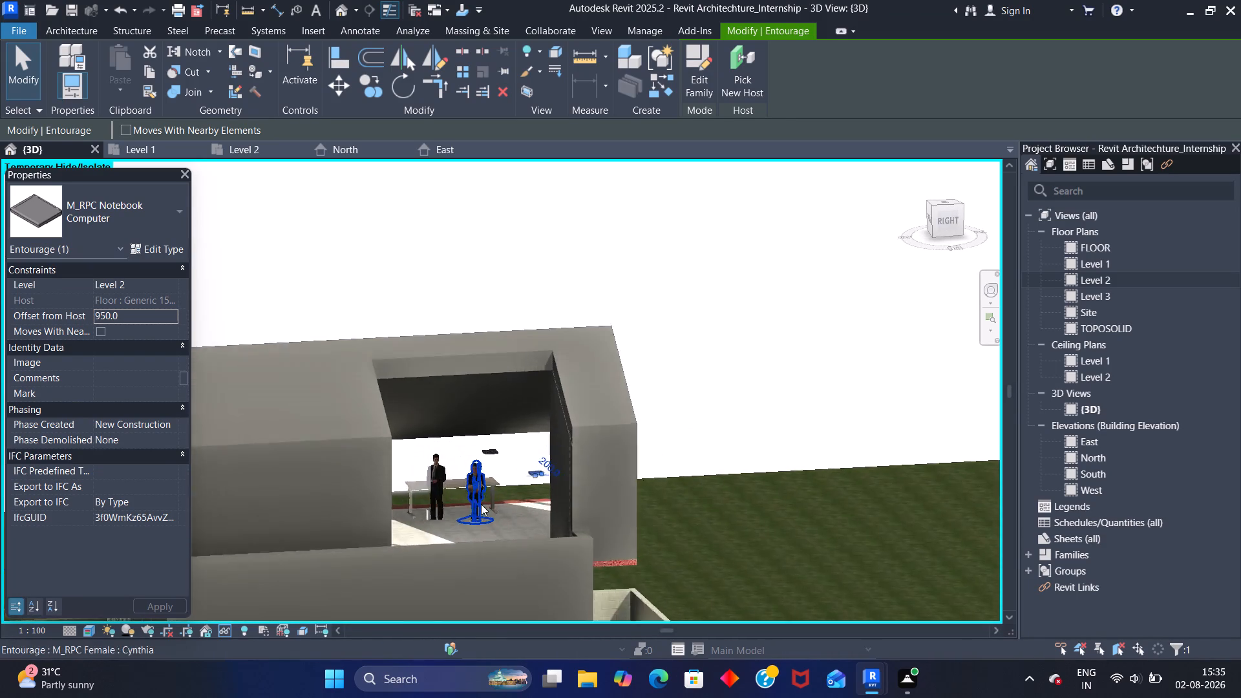
scroll(481, 504, "up", 6)
middle_click_drag(502, 485, 501, 510, "shift")
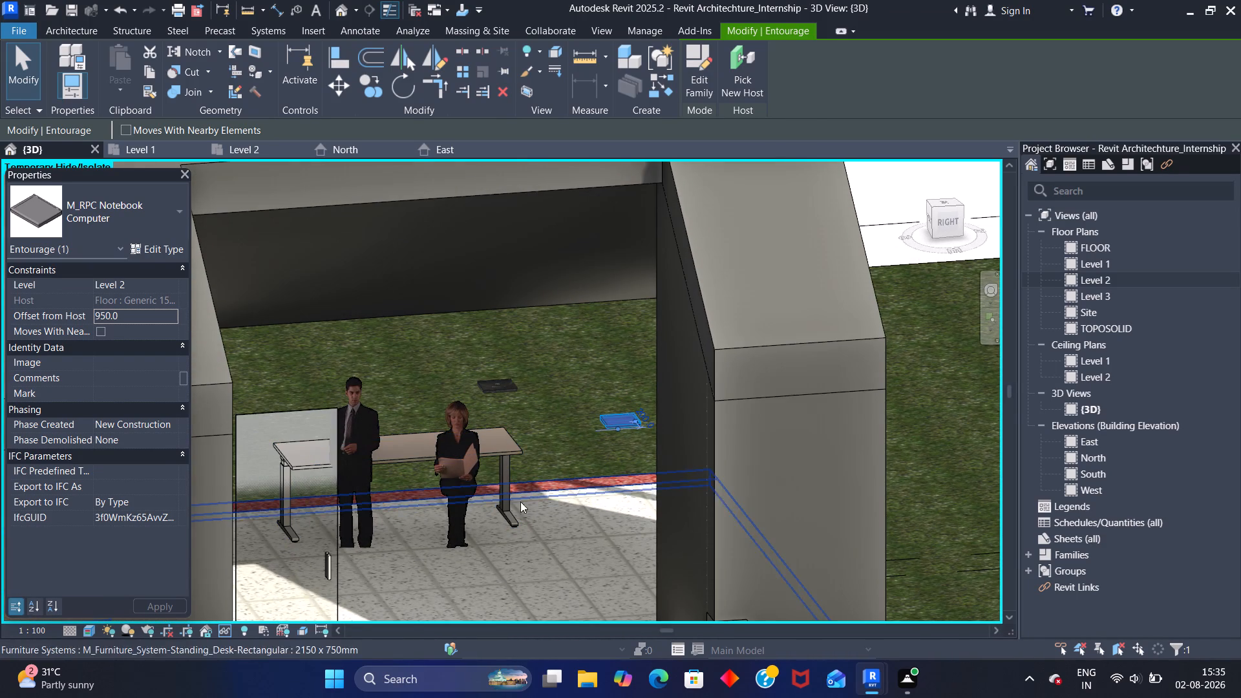
middle_click_drag(588, 480, 573, 491, "shift")
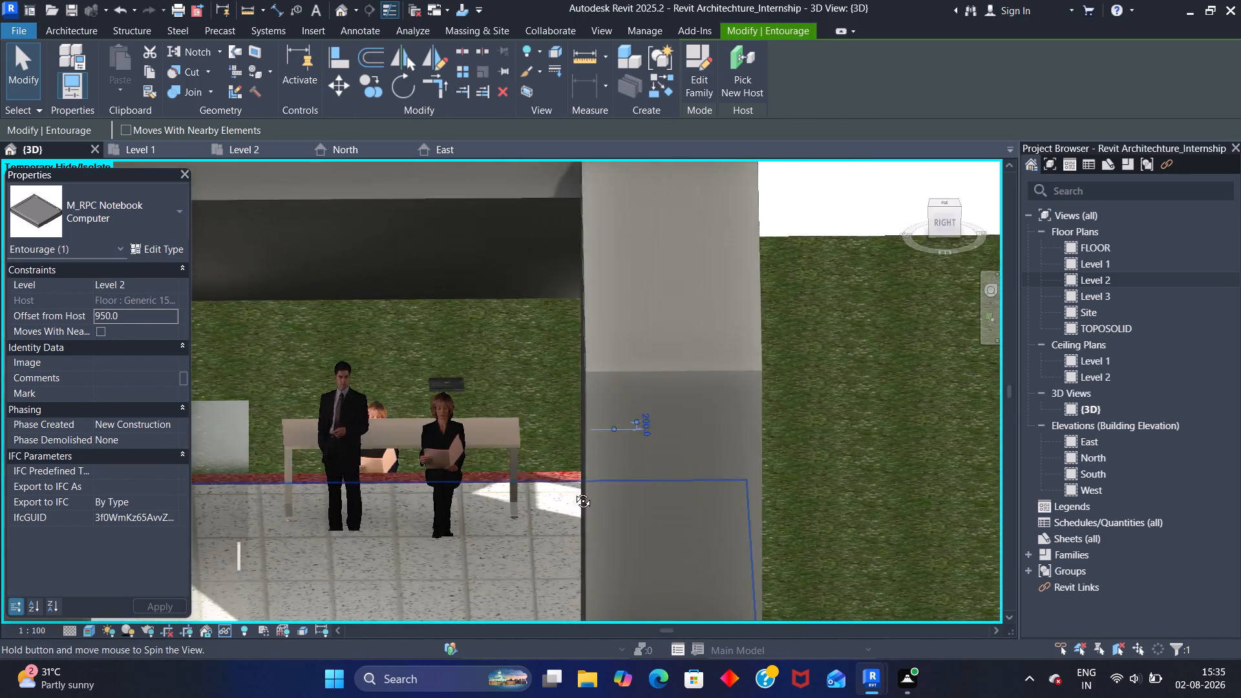
middle_click_drag(573, 491, 609, 500, "shift")
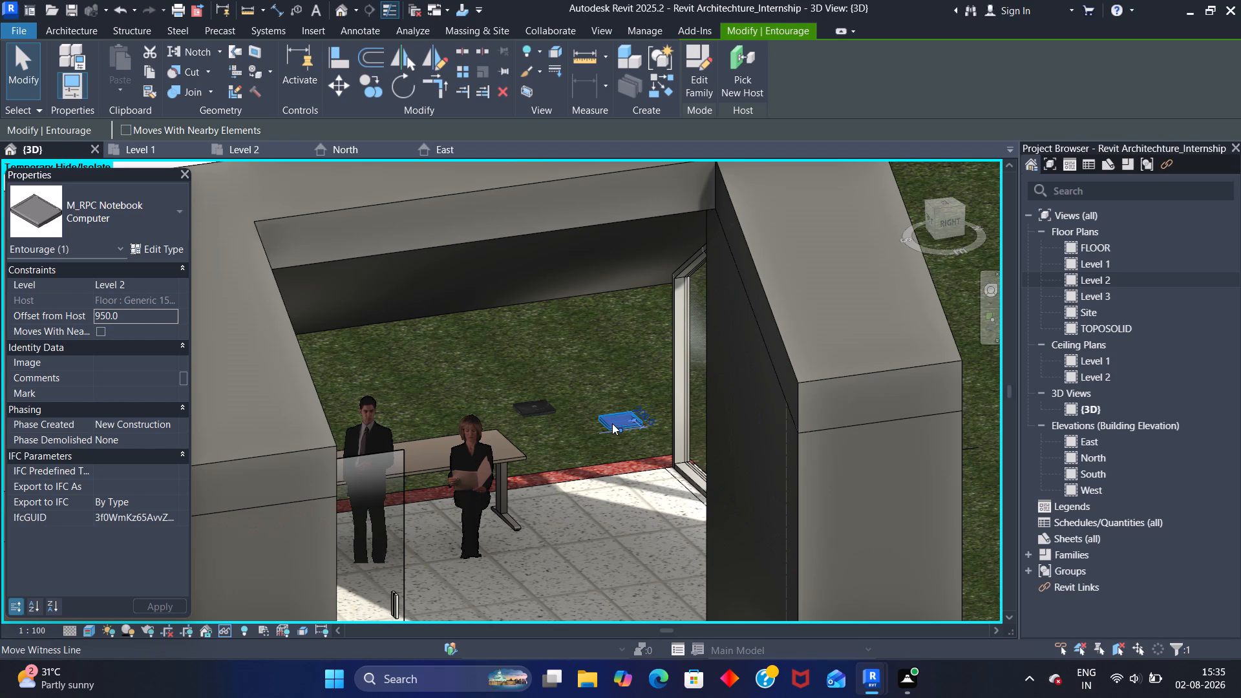
key("Left")
key("Left")
key("Left")
key("Left")
key("Left")
key("Left")
key("Left")
key("Left")
key("Left")
key("Left")
key("Left")
key("Left")
key("Left")
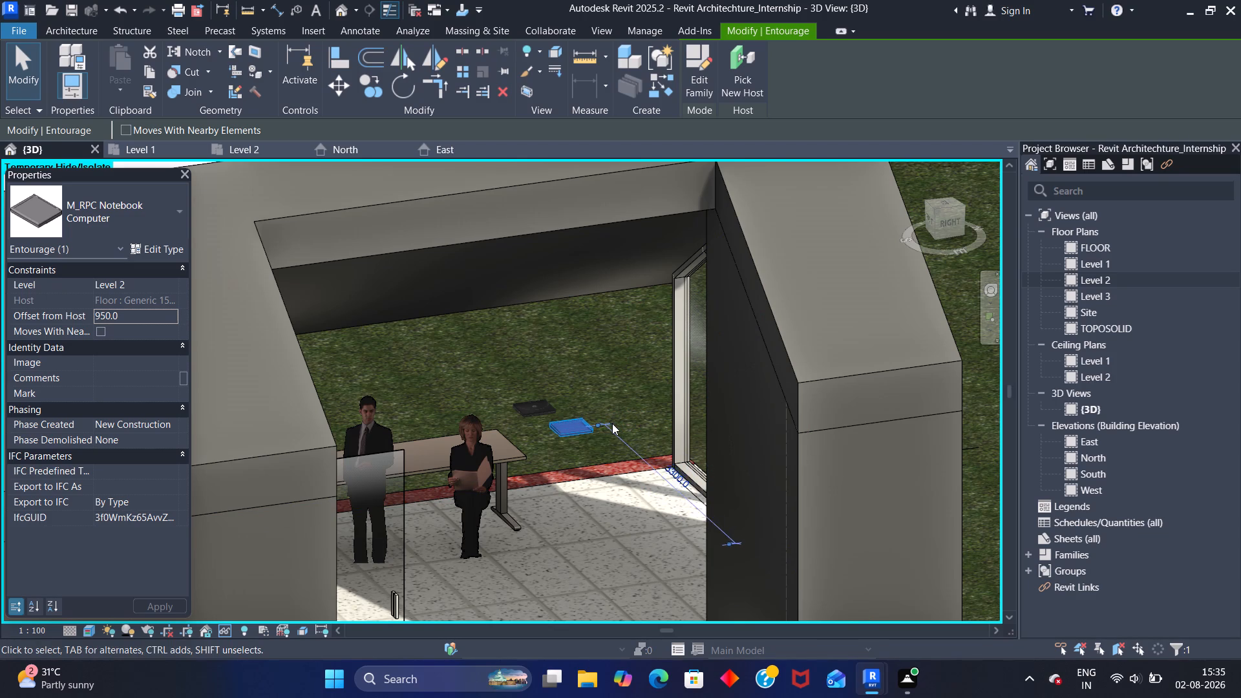
key("Left")
key("Left")
key("Left")
key("Left")
key("Left")
key("Left")
key("Left")
key("Left")
key("Left")
key("Left")
key("Left")
key("Left")
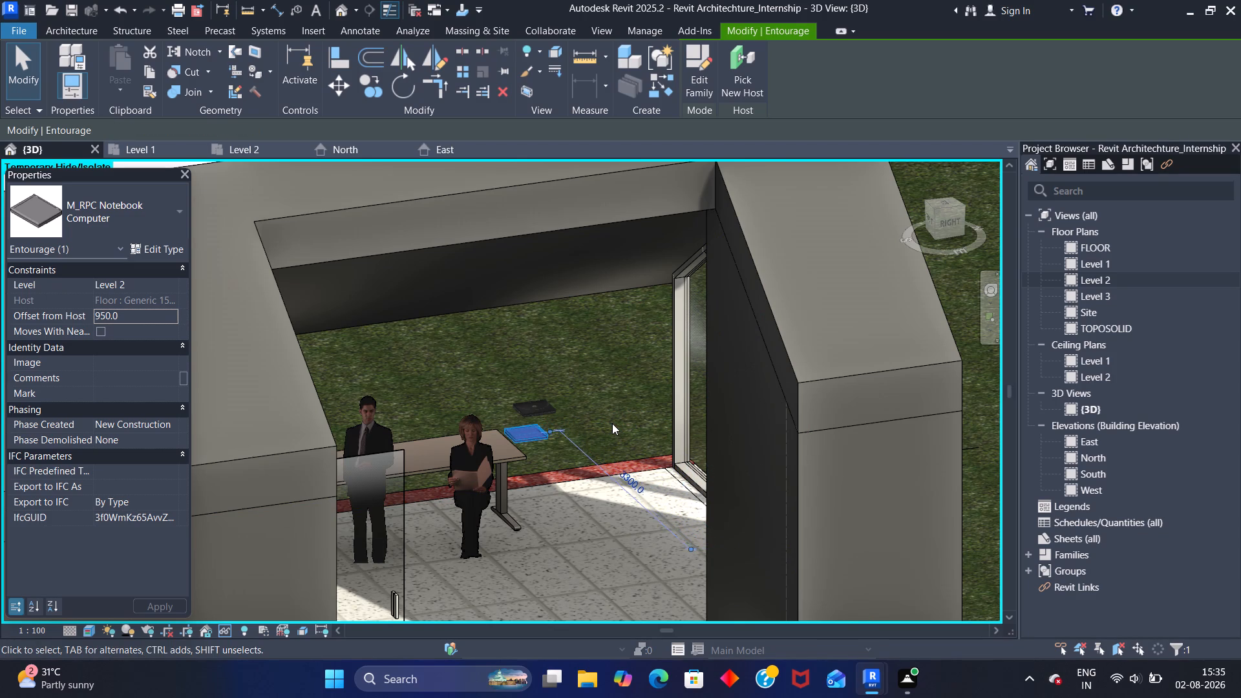
key("Left")
key("Left")
key("Left")
key("Left")
key("Left")
key("Left")
key("Left")
key("Left")
key("Left")
key("Left")
key("Left")
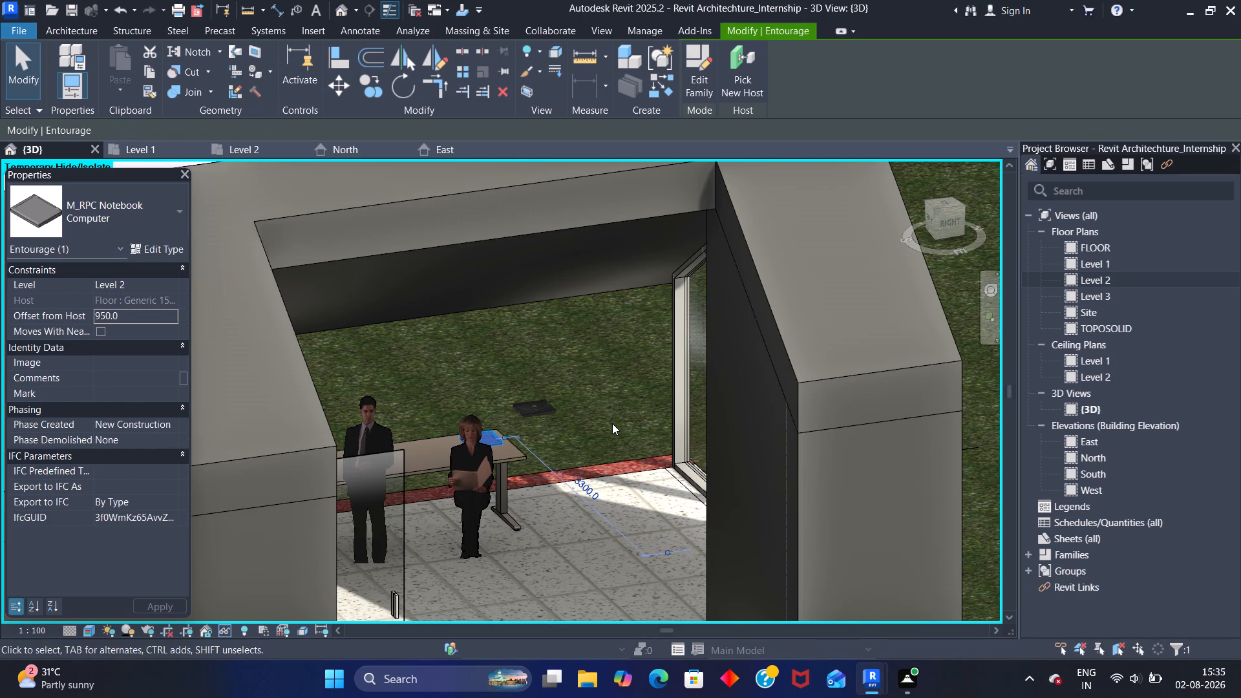
key("Left")
key("Left")
key("Left")
key("Left")
key("Left")
key("Left")
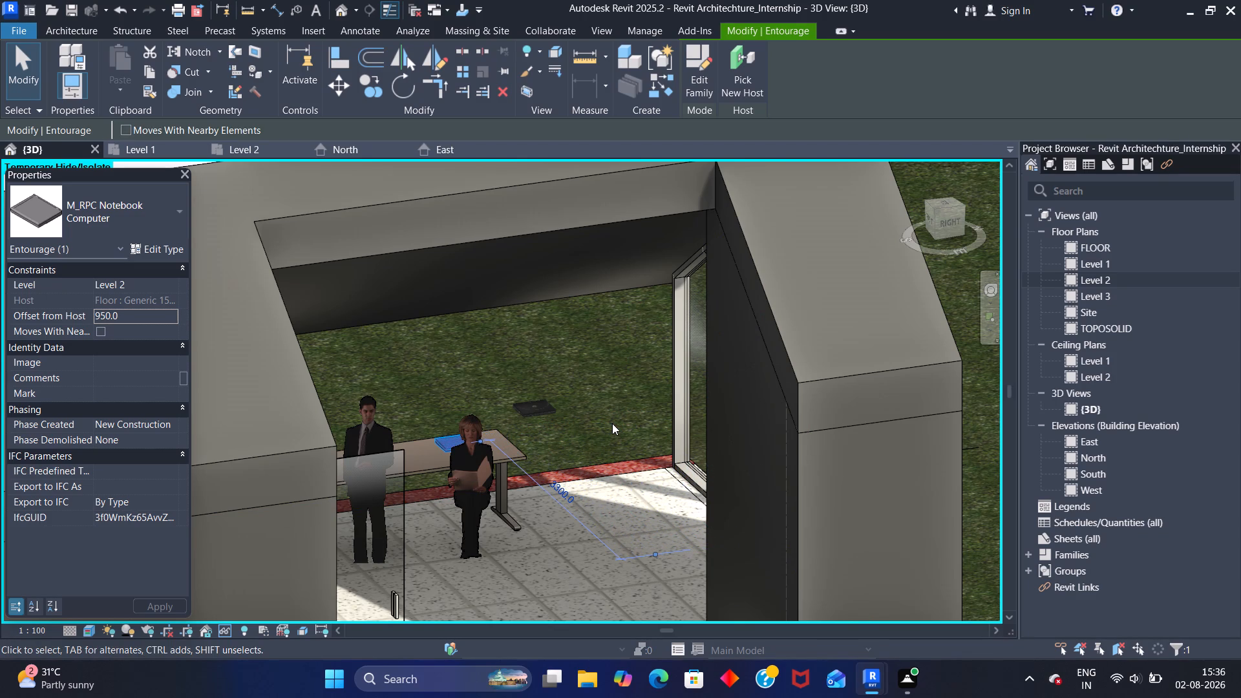
Select the other notebook computer, still raised 2000 mm, and nudge it parallel to the desk past the female figure to the male figure.
left_click(533, 402)
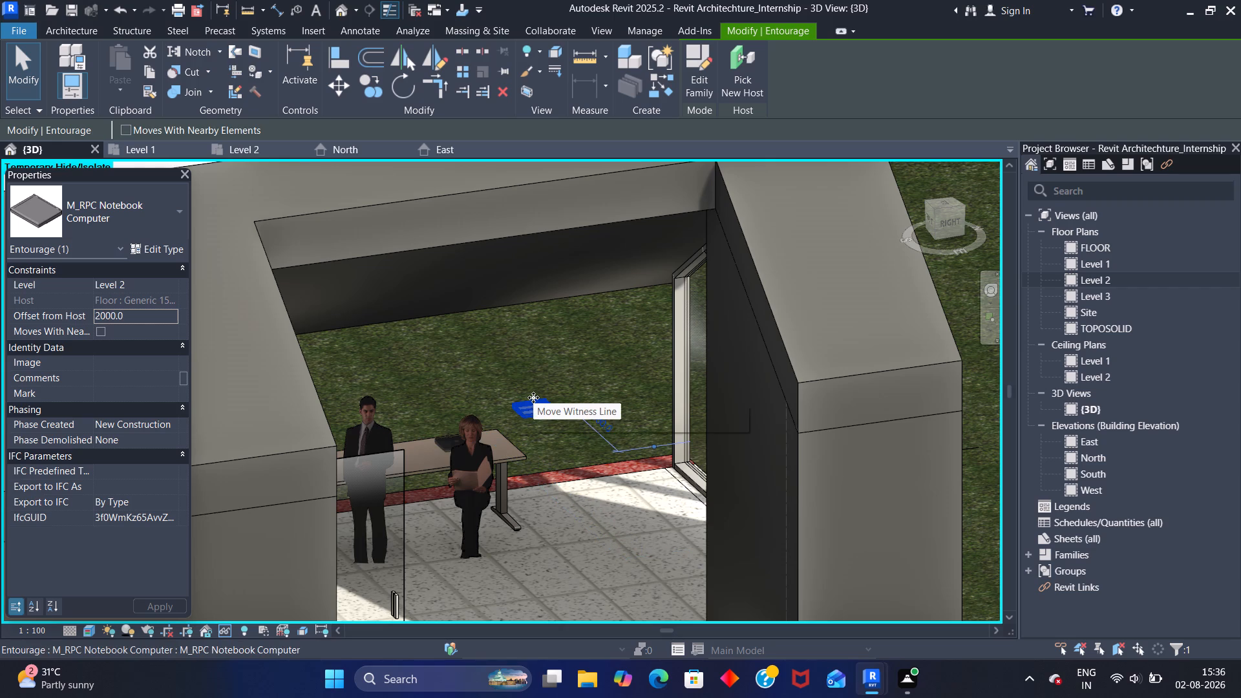
key("Left")
key("Left")
key("Left")
key("Left")
key("Left")
key("Left")
key("Left")
key("Left")
key("Left")
key("Left")
key("Left")
key("Left")
key("Left")
key("Left")
key("Left")
key("Left")
key("Left")
key("Left")
key("Left")
key("Left")
key("Left")
key("Left")
key("Left")
key("Left")
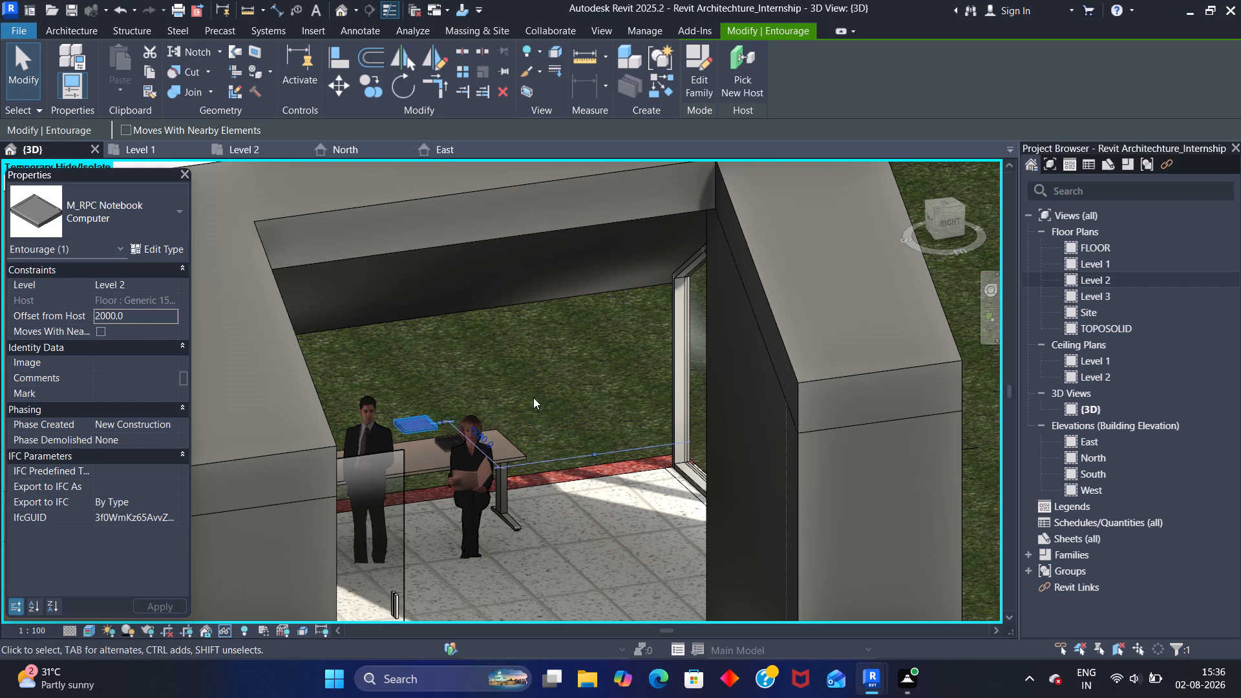
key("Left")
key("Left")
key("Left")
key("Left")
key("Left")
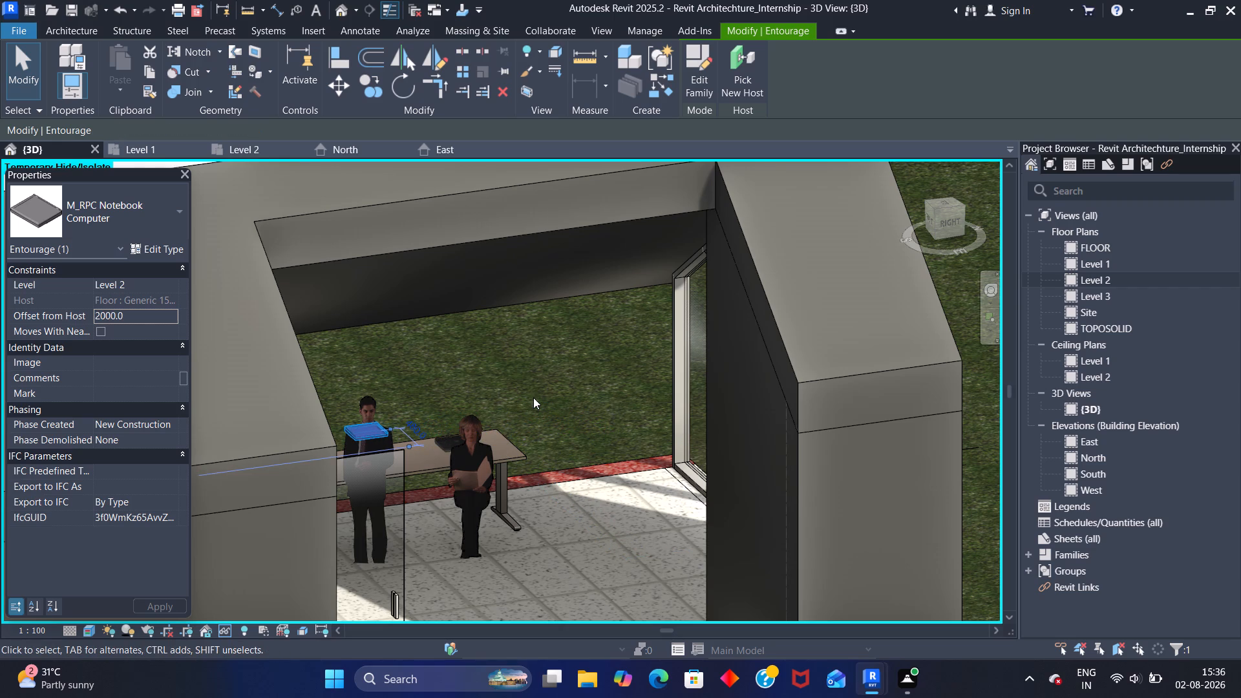
Select the notebook computer above the standing desk by the female figure and set its Offset from Host to 800 mm.
middle_click_drag(438, 456, 609, 441, "shift")
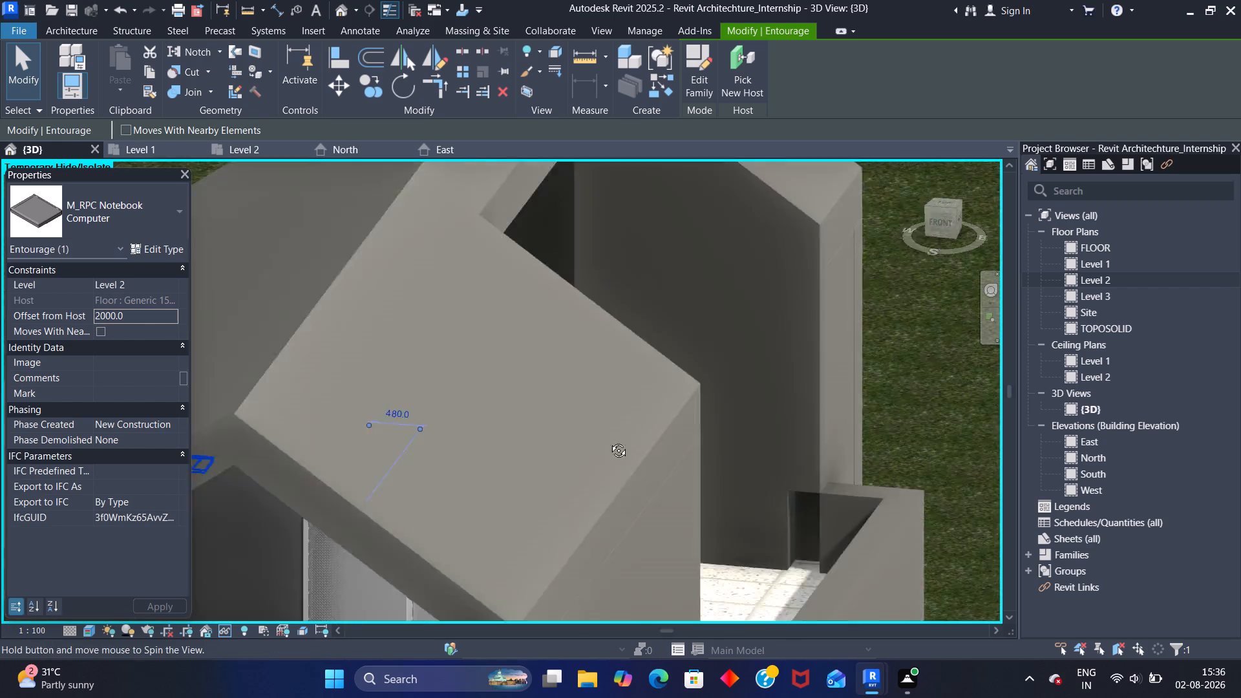
middle_click_drag(609, 441, 790, 385, "shift")
middle_click_drag(281, 552, 493, 362)
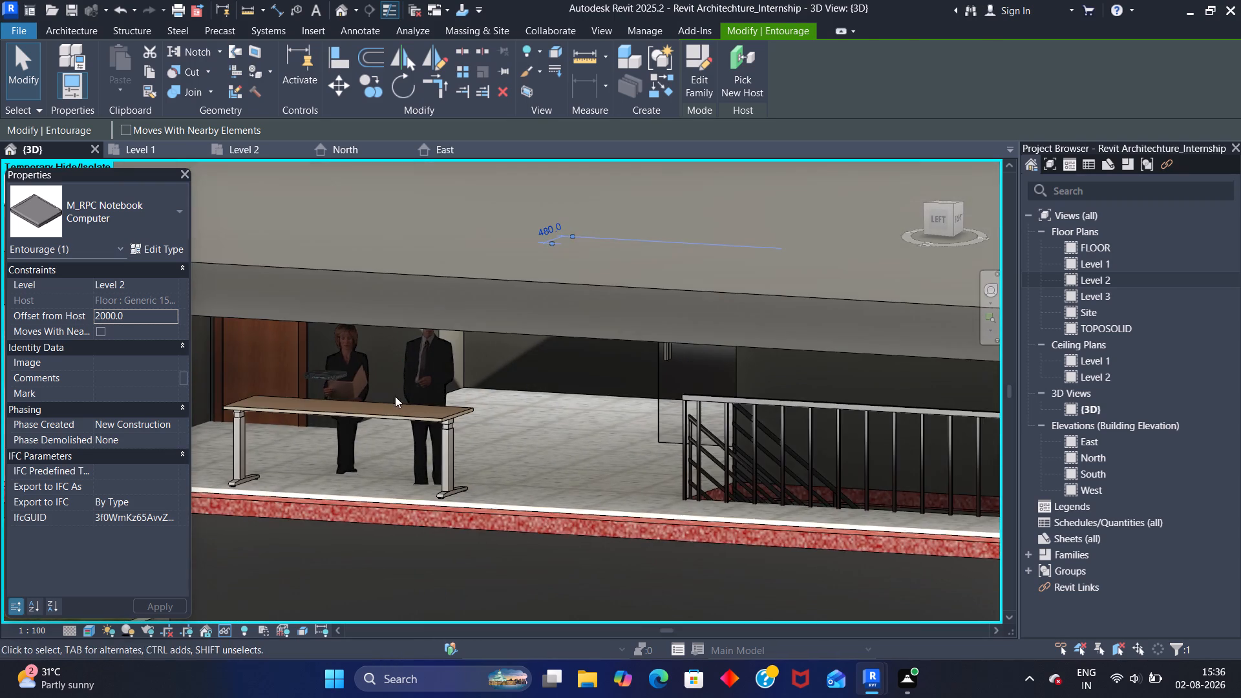
scroll(374, 405, "up", 8)
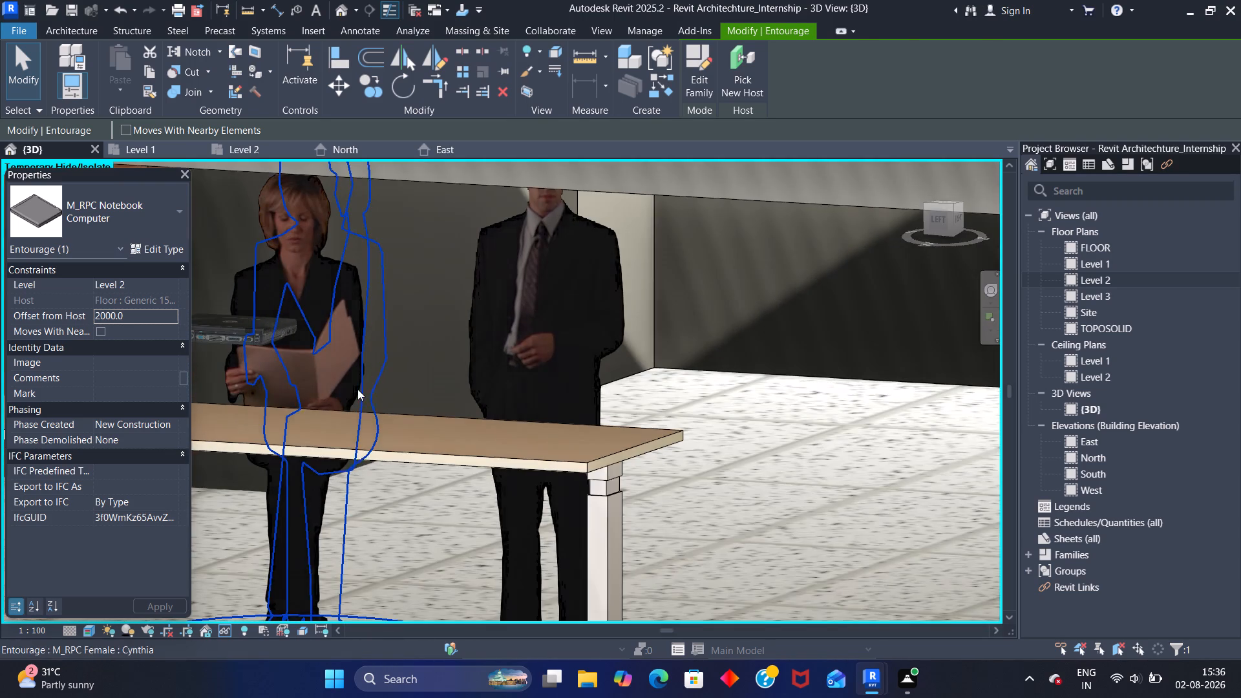
middle_click_drag(284, 414, 368, 434, "shift")
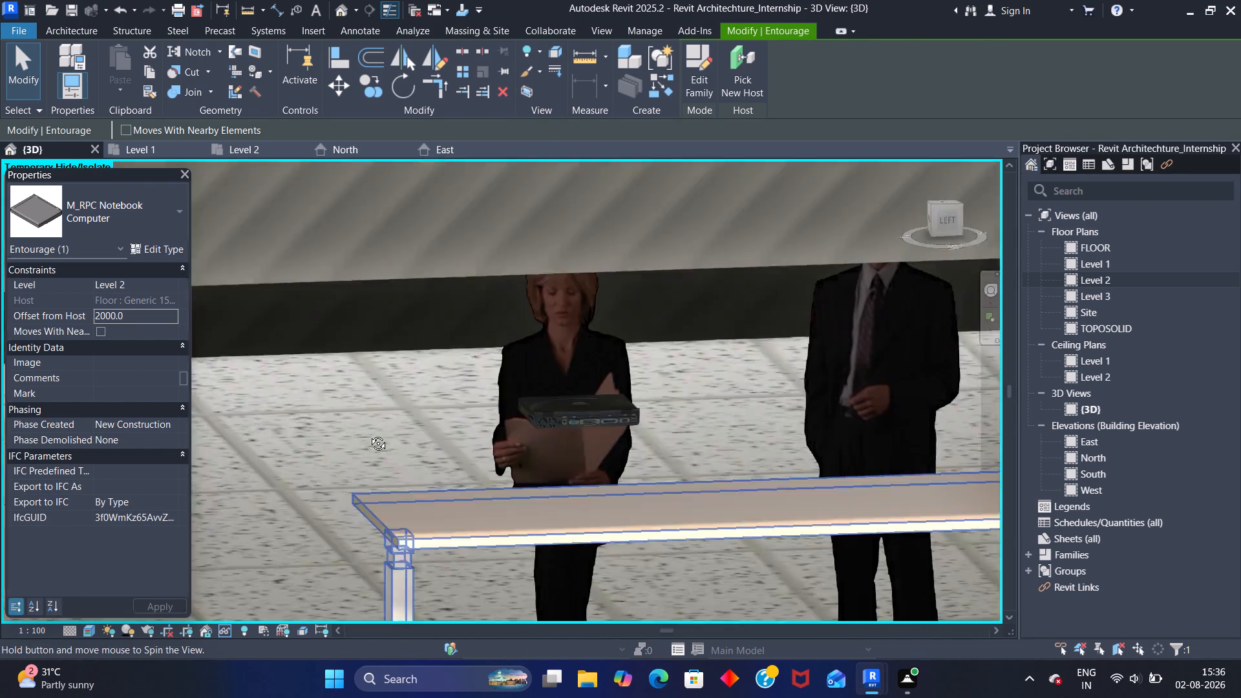
middle_click_drag(368, 434, 376, 383, "shift")
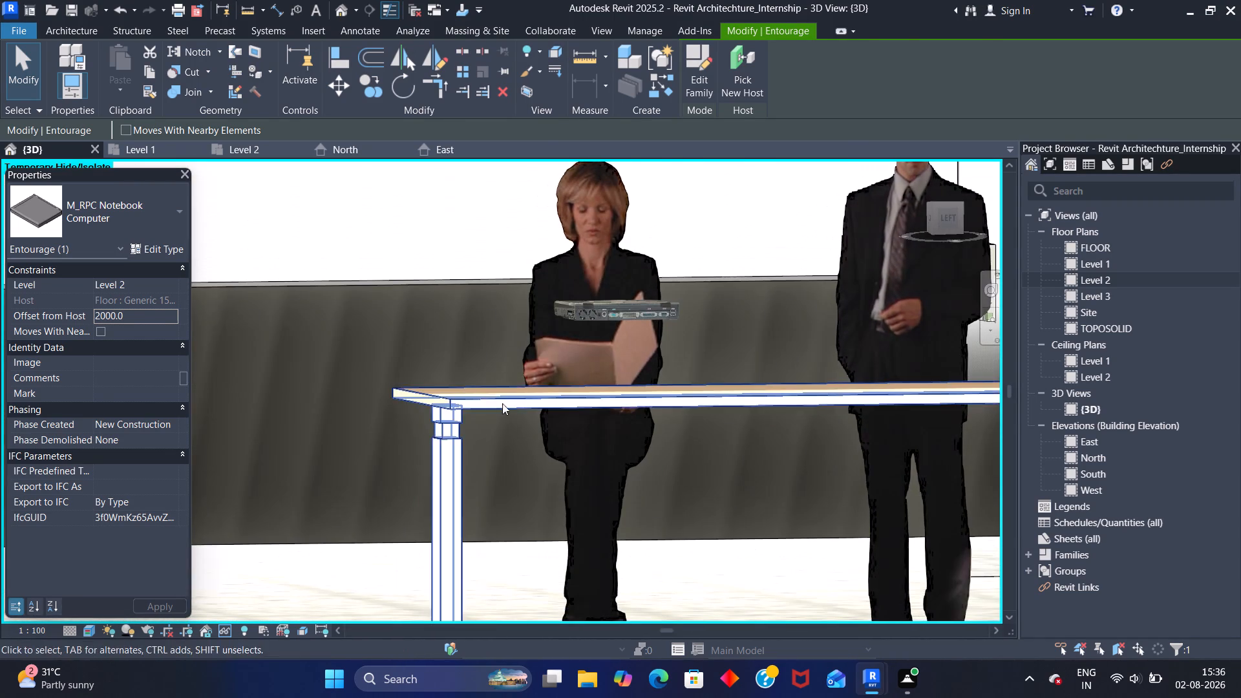
scroll(525, 408, "down", 1)
left_click(610, 319)
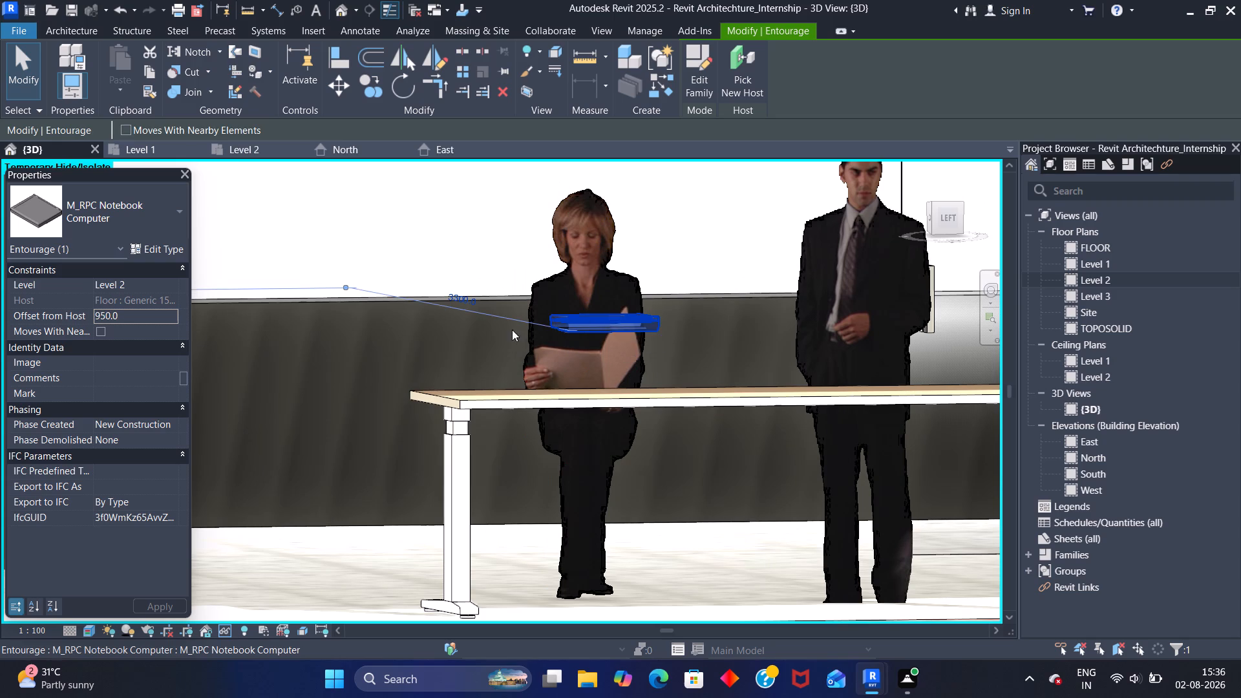
left_click_drag(132, 313, 65, 317)
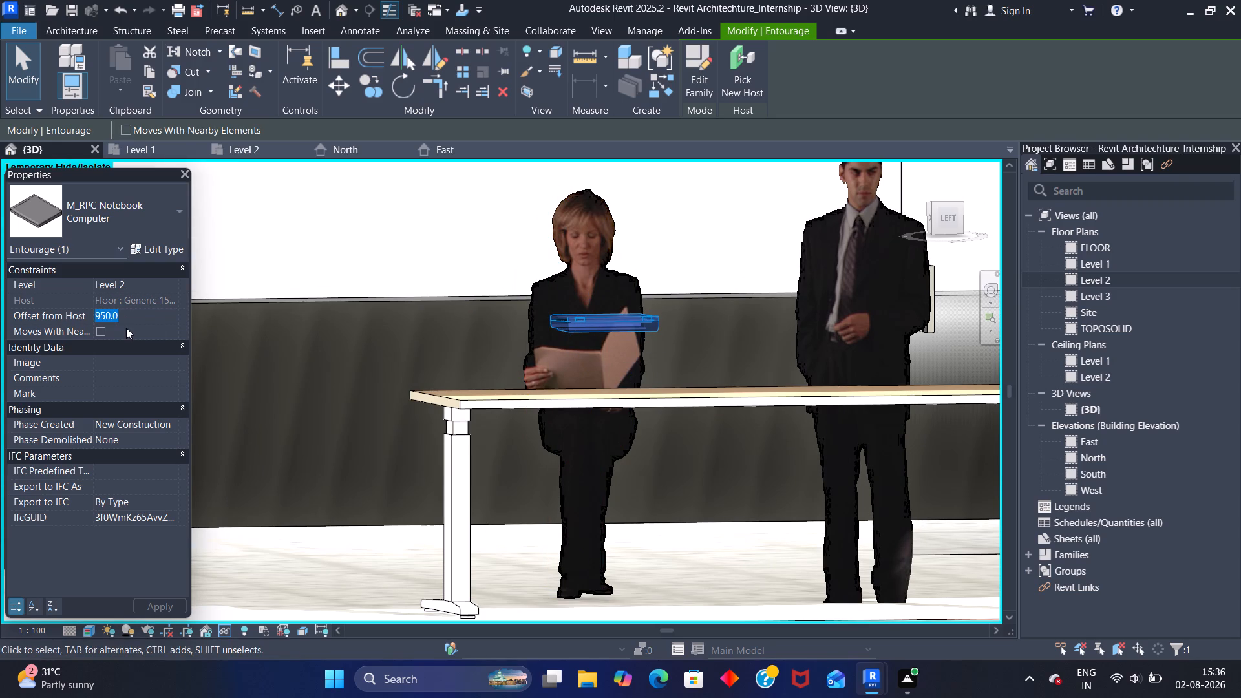
type("800")
type("MM")
key("Return")
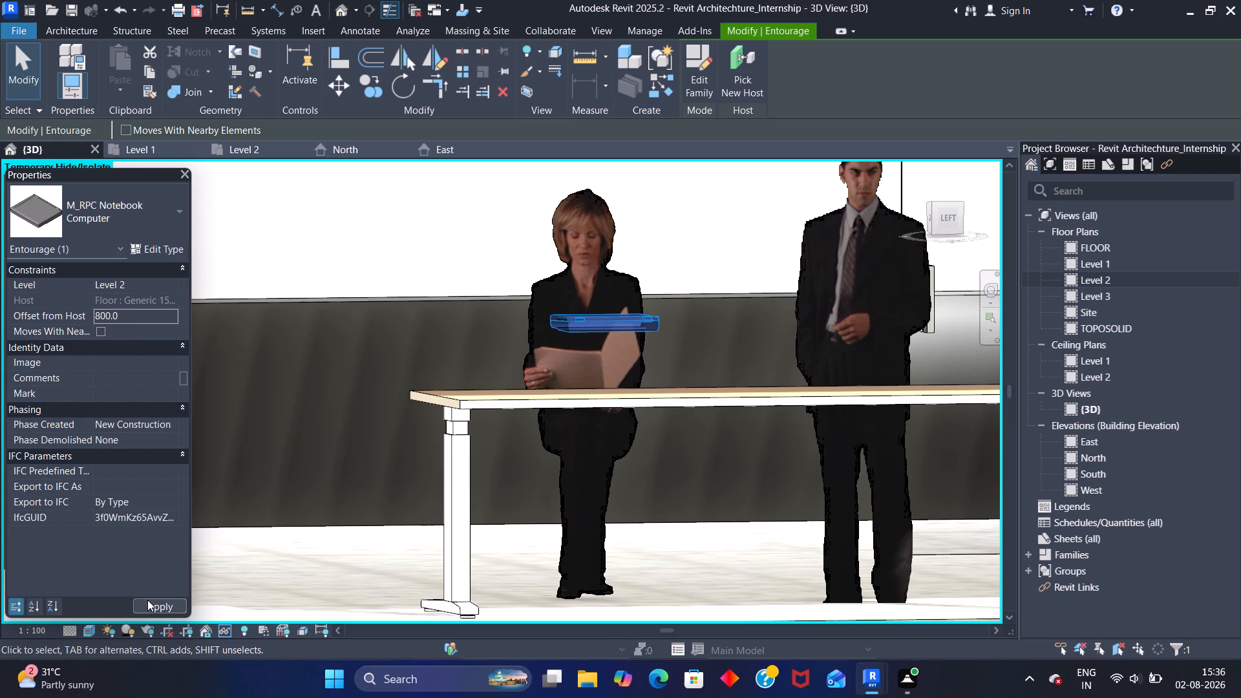
left_click(153, 600)
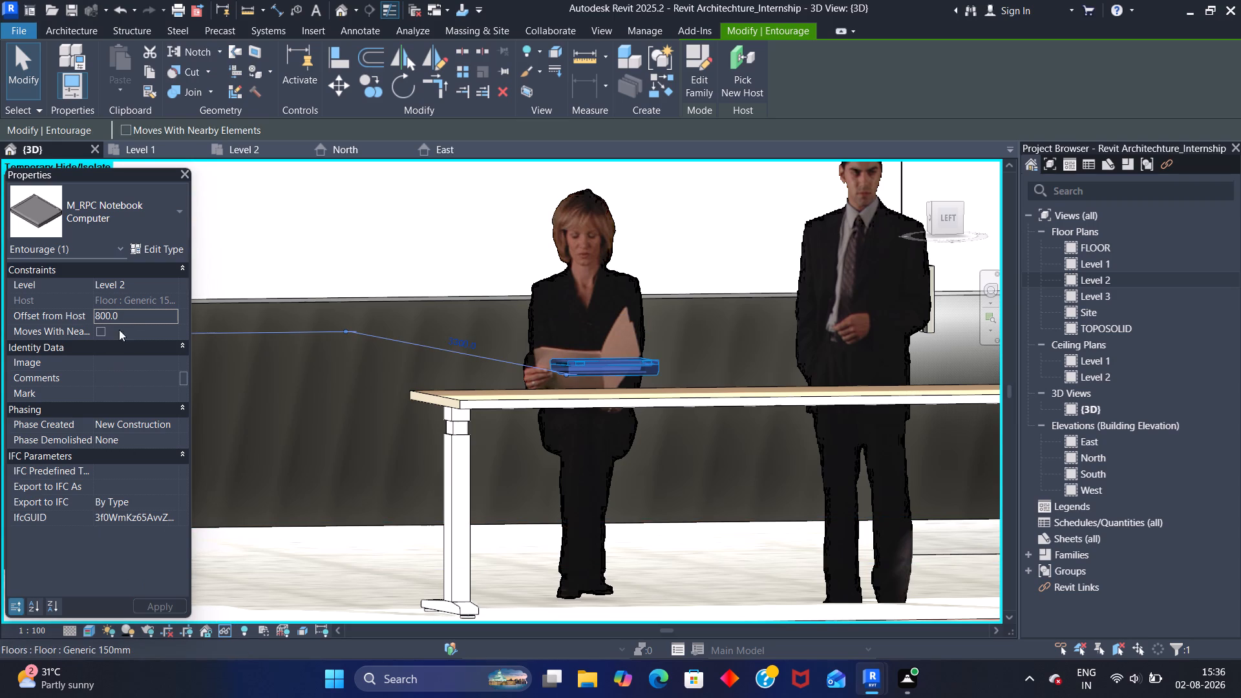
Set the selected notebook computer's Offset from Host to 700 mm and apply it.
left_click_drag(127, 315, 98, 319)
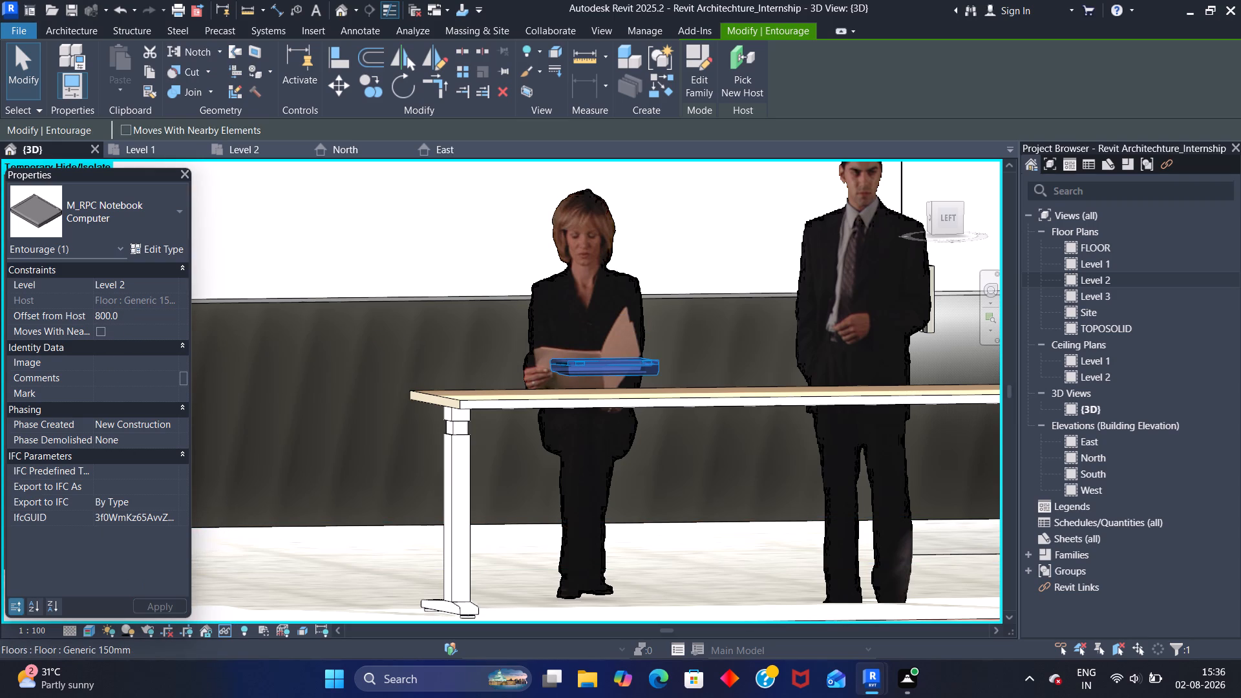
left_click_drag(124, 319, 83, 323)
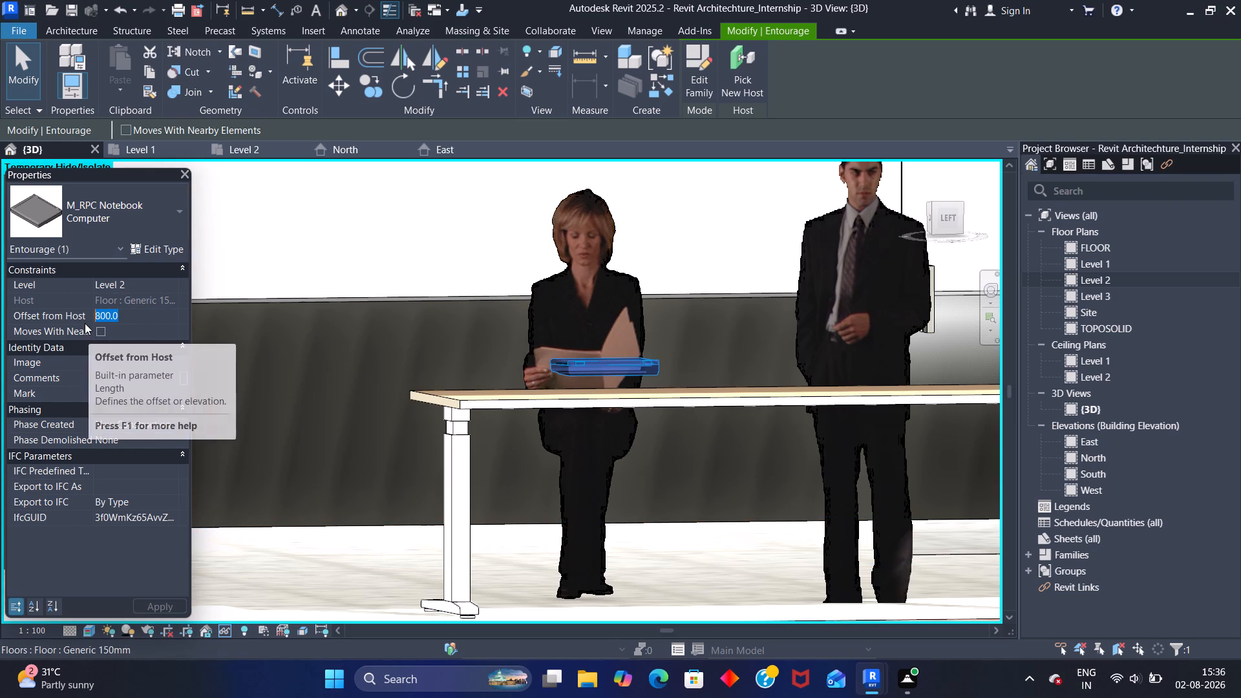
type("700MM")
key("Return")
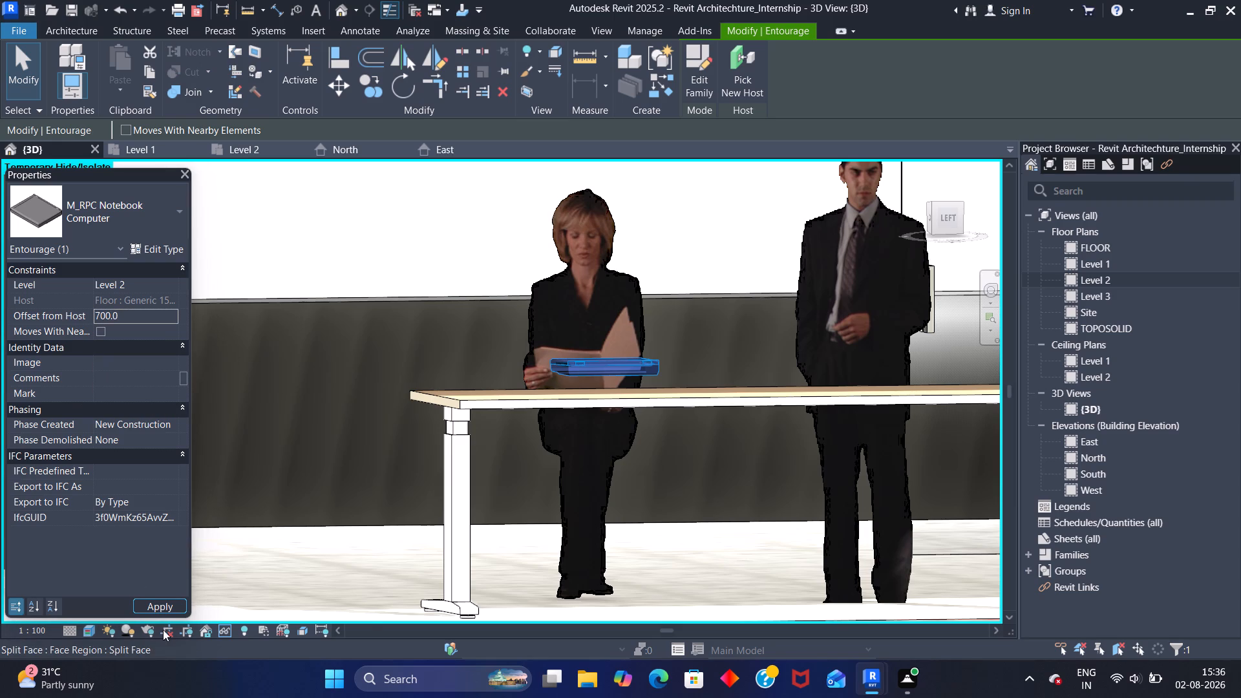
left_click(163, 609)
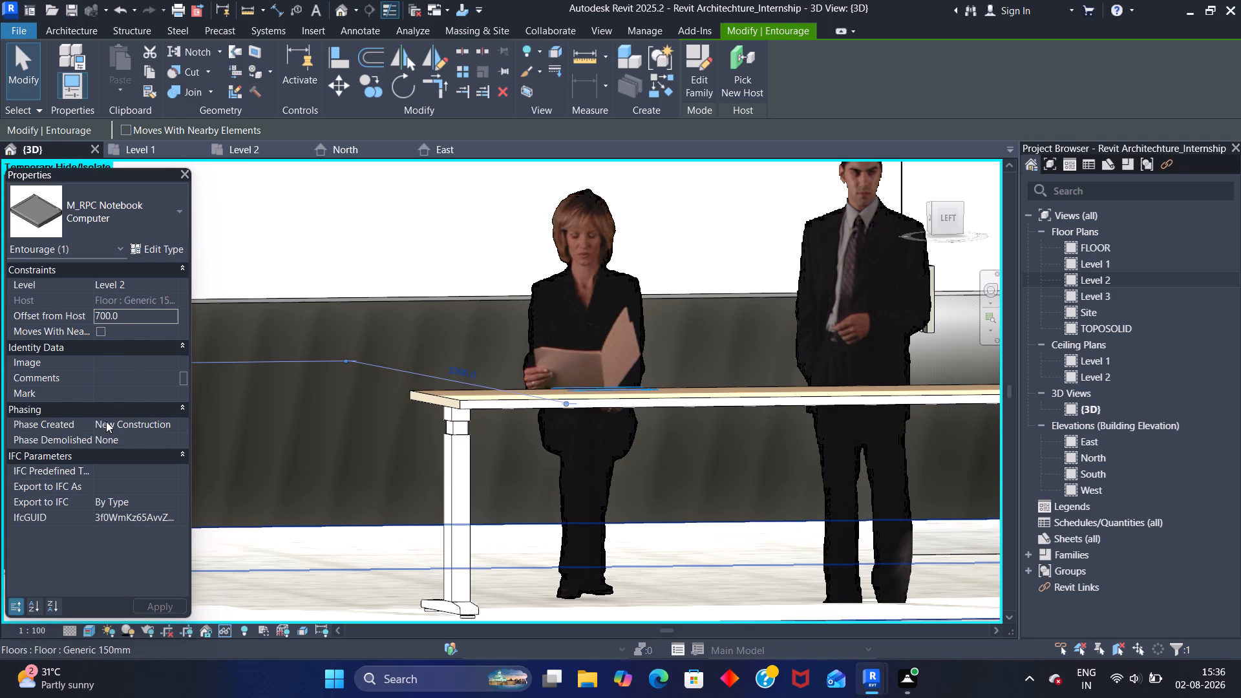
Set the selected notebook computer's Offset from Host to 750 mm.
left_click(123, 317)
left_click_drag(125, 317, 81, 321)
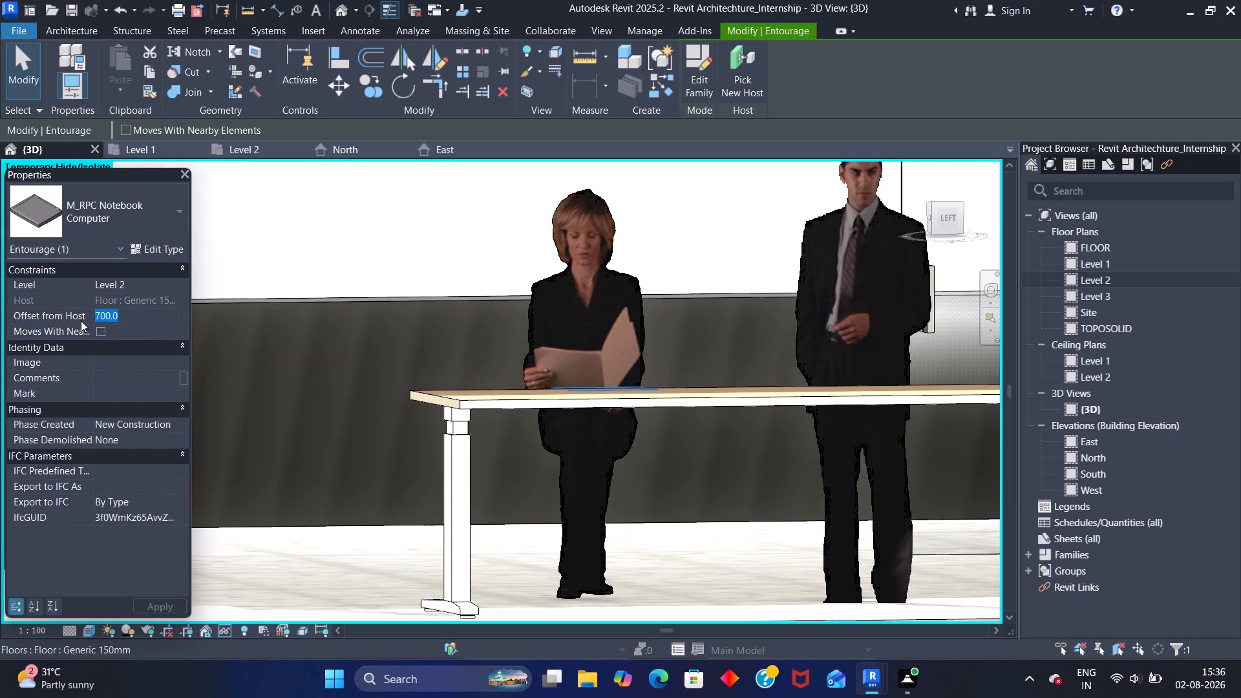
type("750")
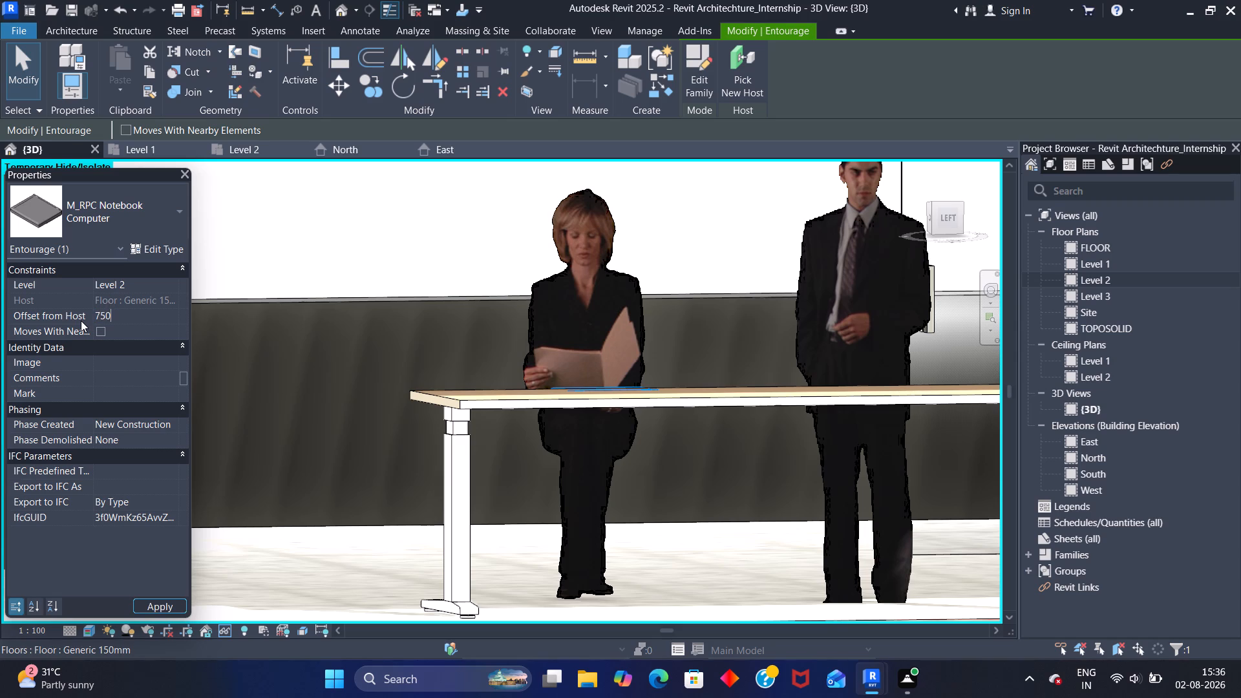
key("Return")
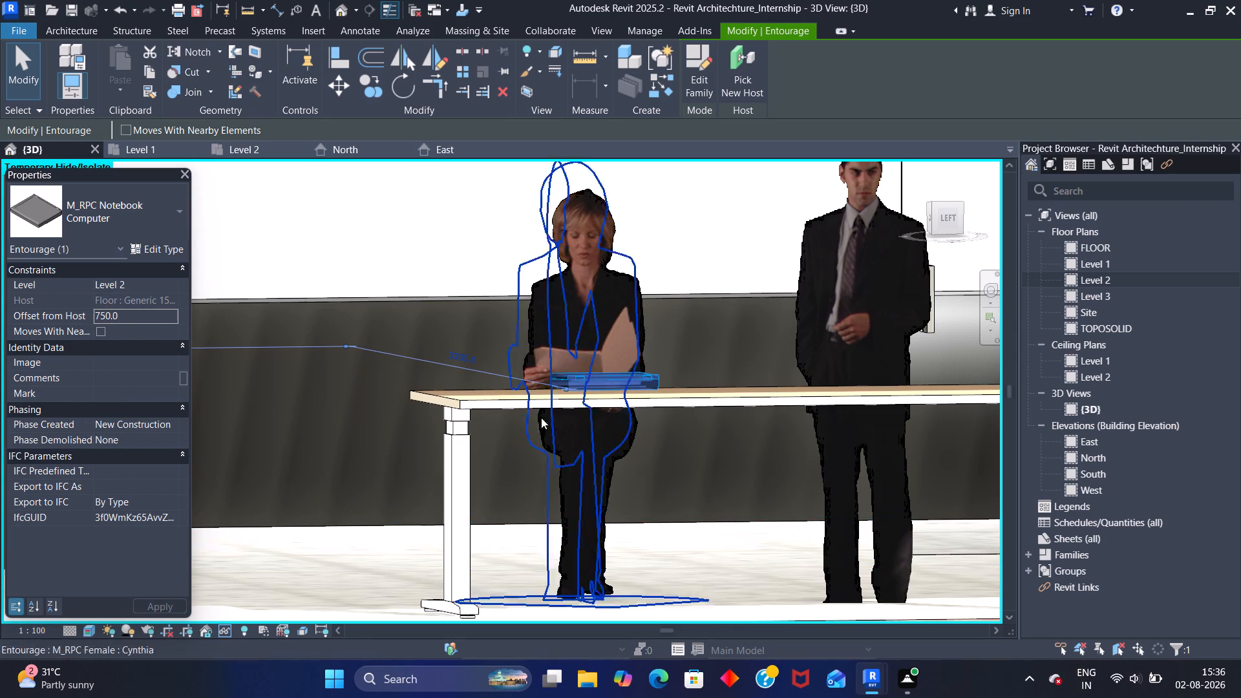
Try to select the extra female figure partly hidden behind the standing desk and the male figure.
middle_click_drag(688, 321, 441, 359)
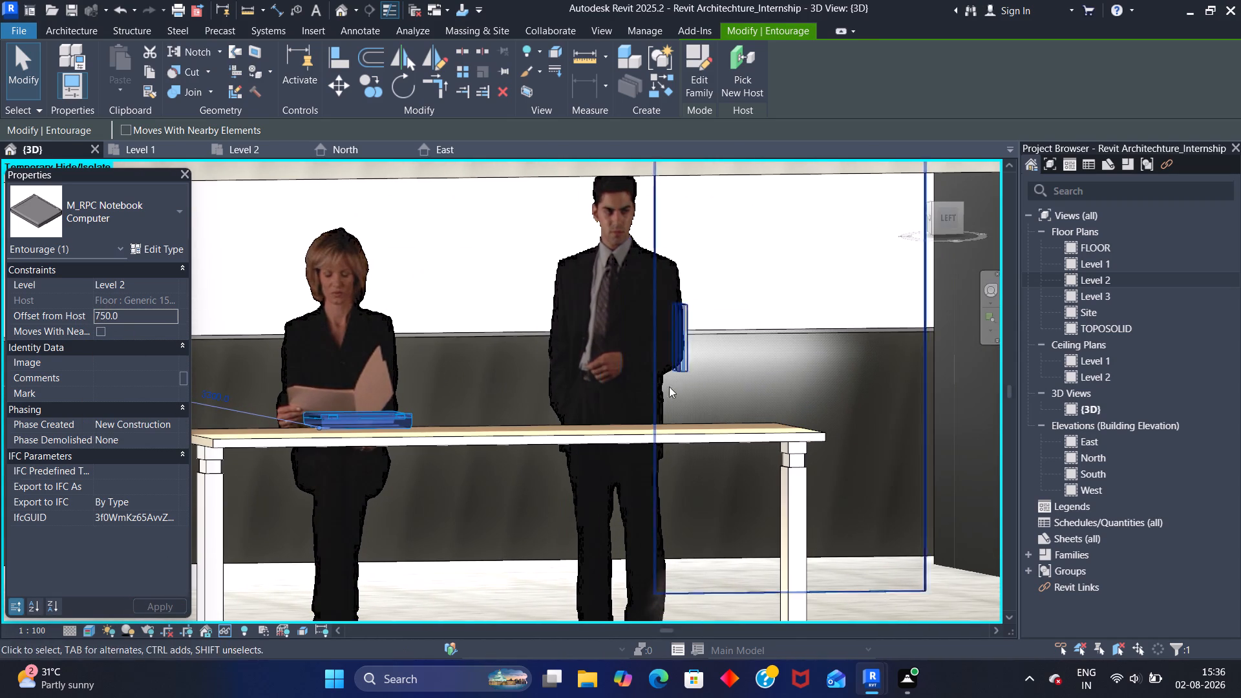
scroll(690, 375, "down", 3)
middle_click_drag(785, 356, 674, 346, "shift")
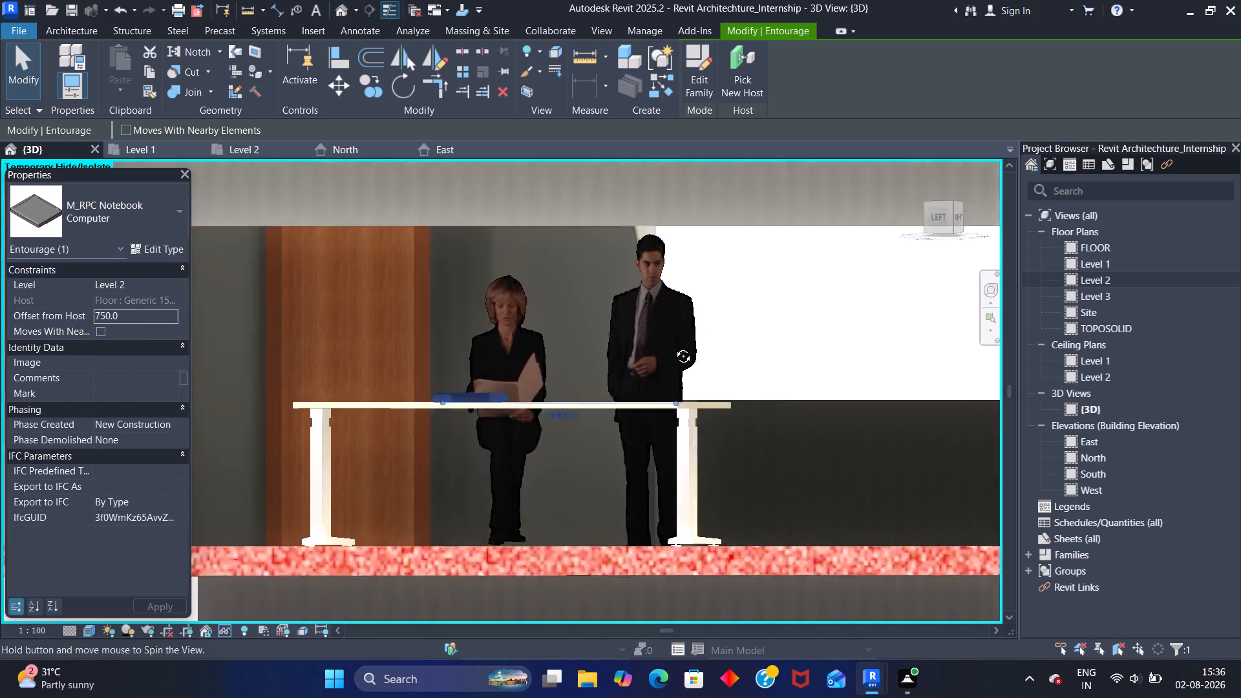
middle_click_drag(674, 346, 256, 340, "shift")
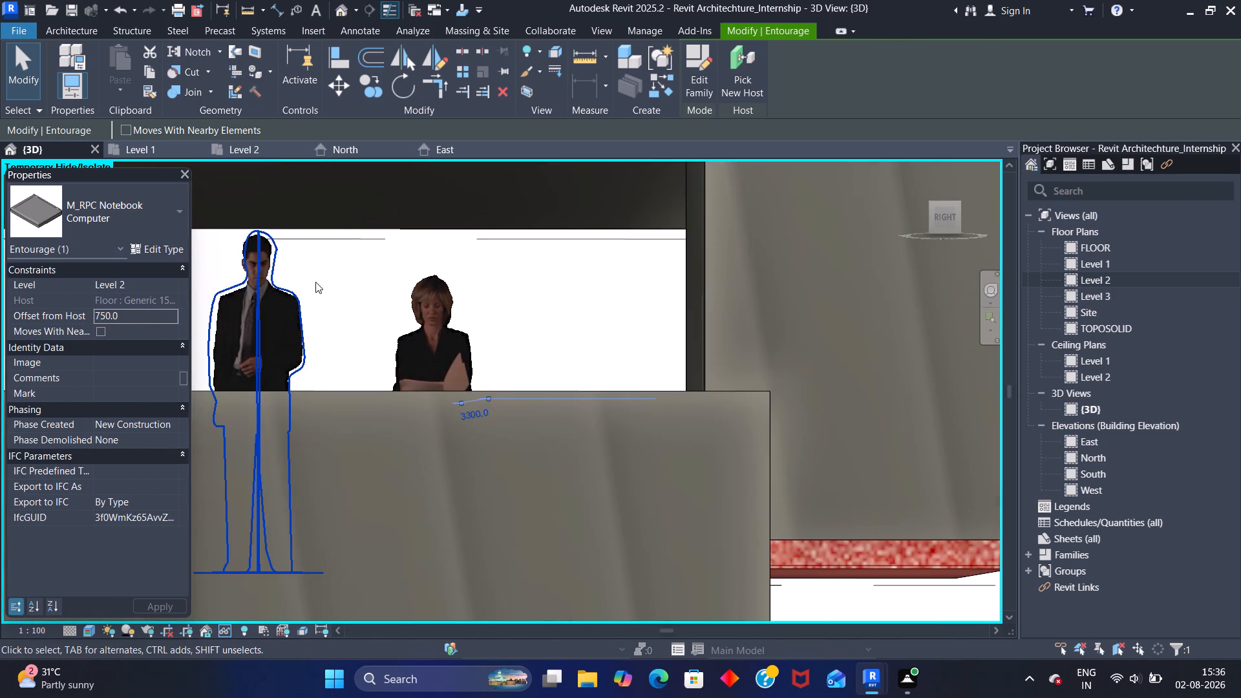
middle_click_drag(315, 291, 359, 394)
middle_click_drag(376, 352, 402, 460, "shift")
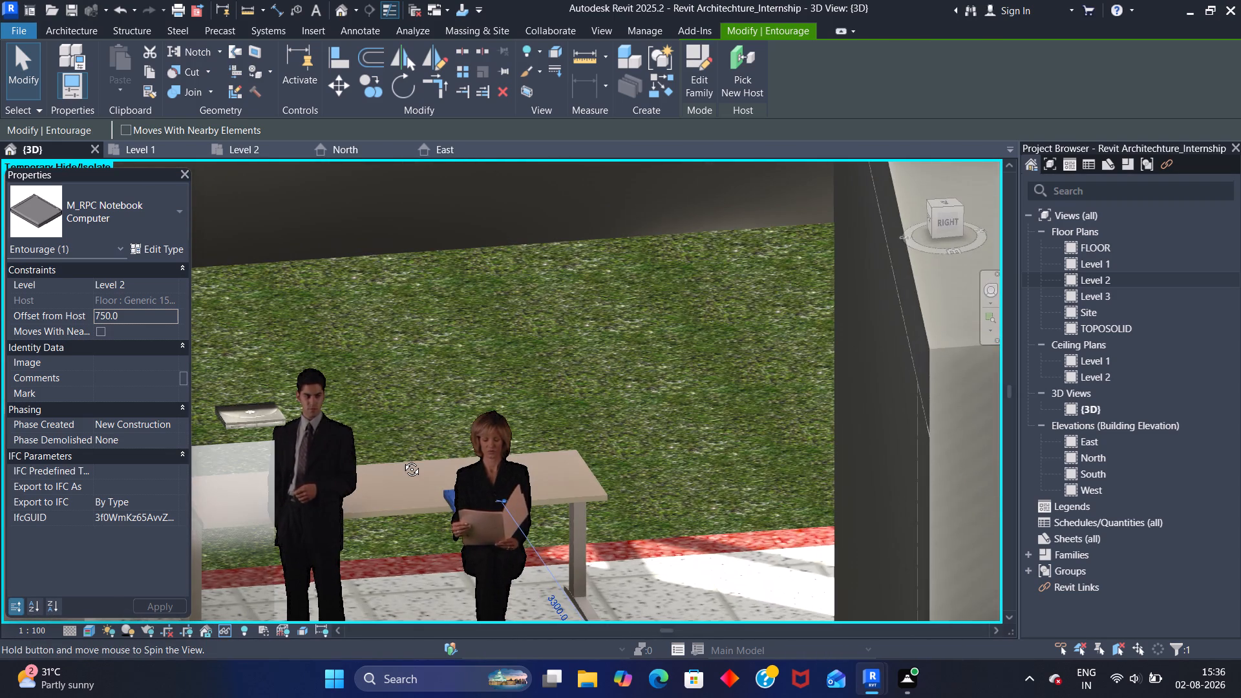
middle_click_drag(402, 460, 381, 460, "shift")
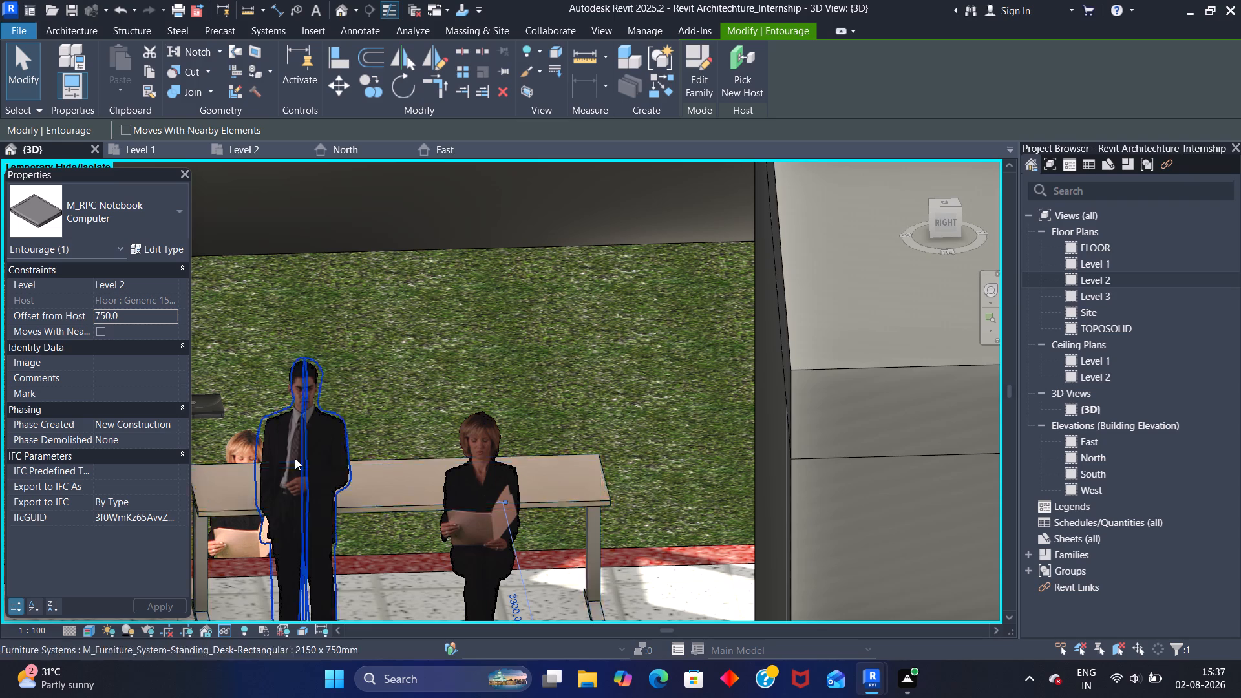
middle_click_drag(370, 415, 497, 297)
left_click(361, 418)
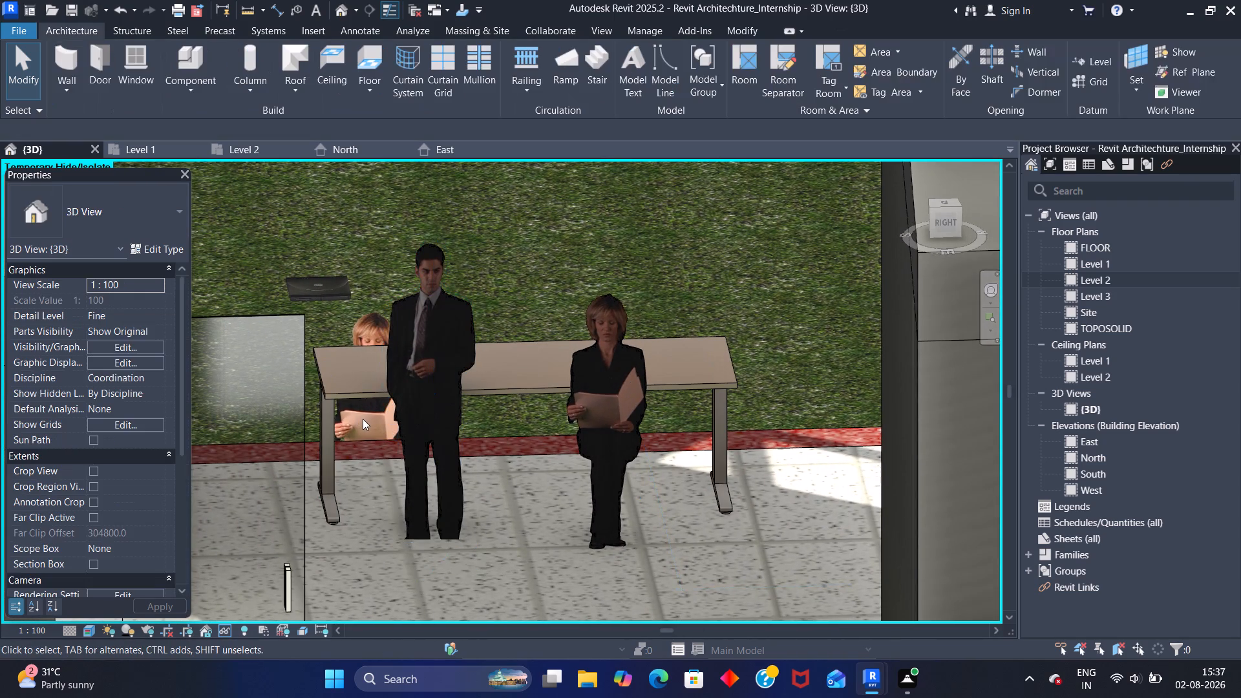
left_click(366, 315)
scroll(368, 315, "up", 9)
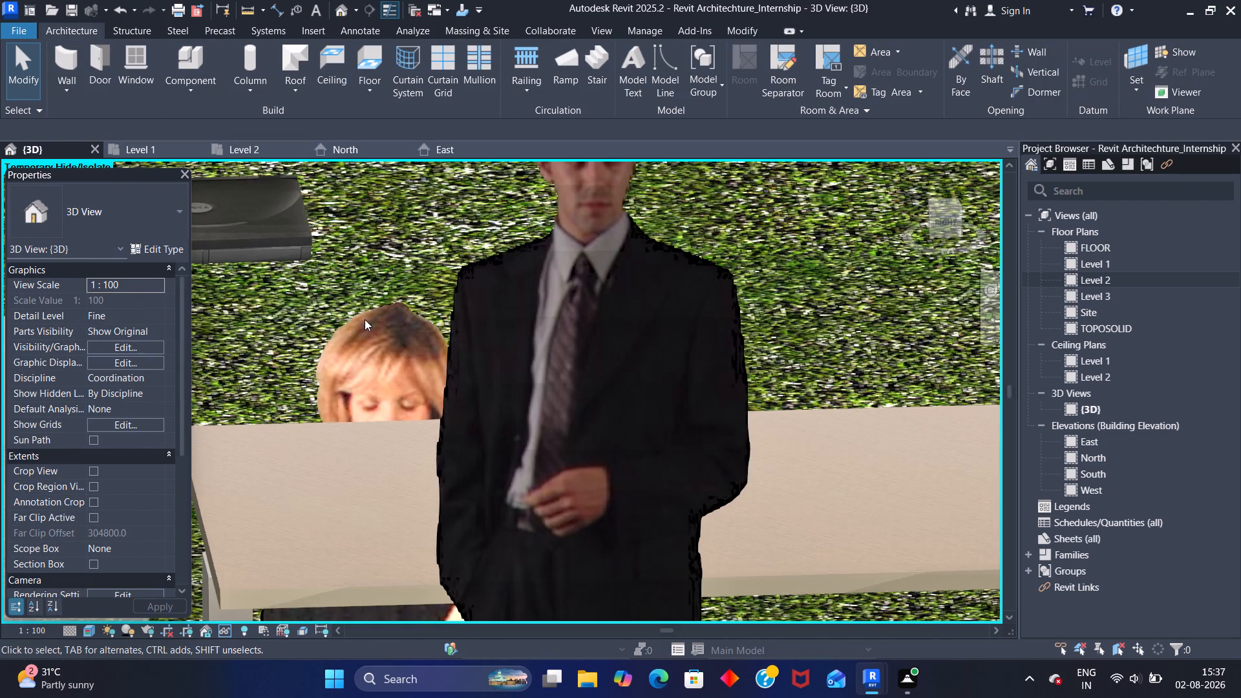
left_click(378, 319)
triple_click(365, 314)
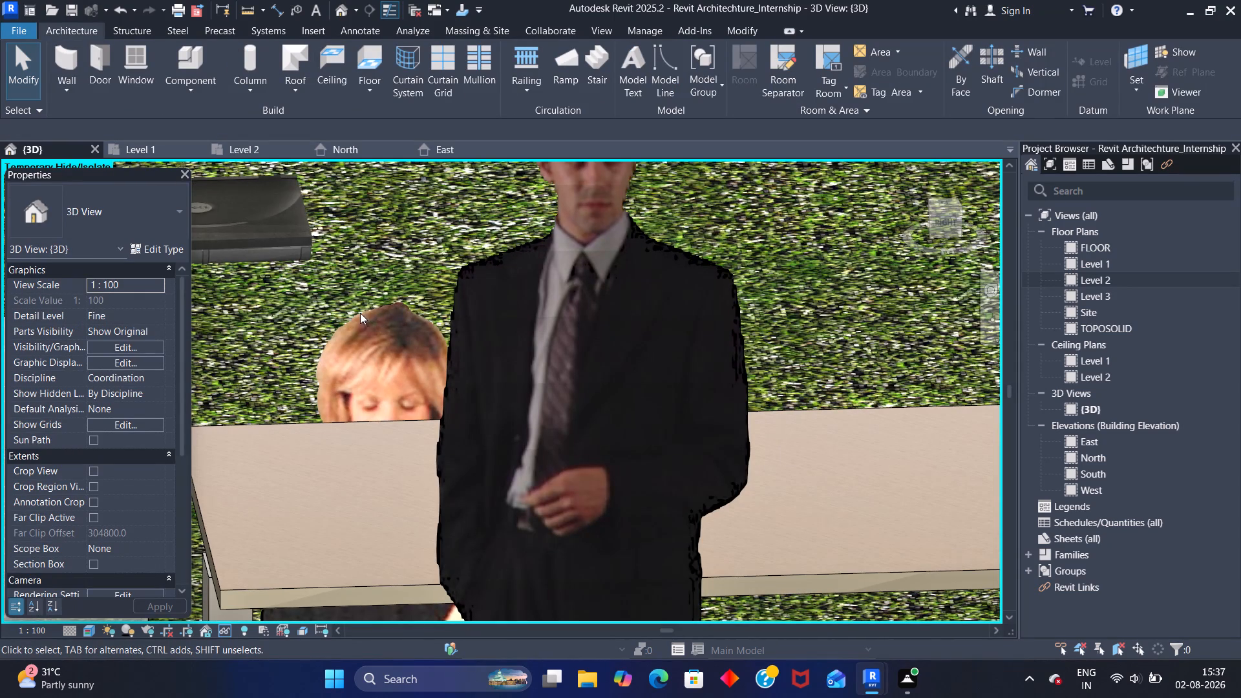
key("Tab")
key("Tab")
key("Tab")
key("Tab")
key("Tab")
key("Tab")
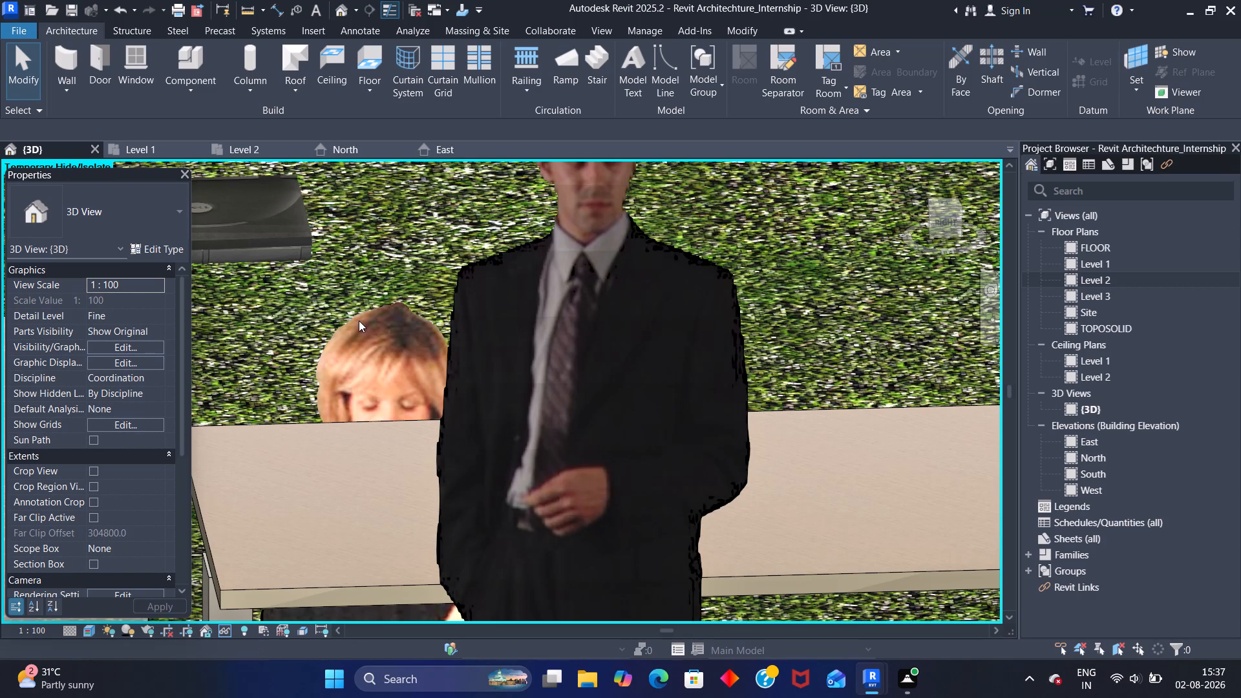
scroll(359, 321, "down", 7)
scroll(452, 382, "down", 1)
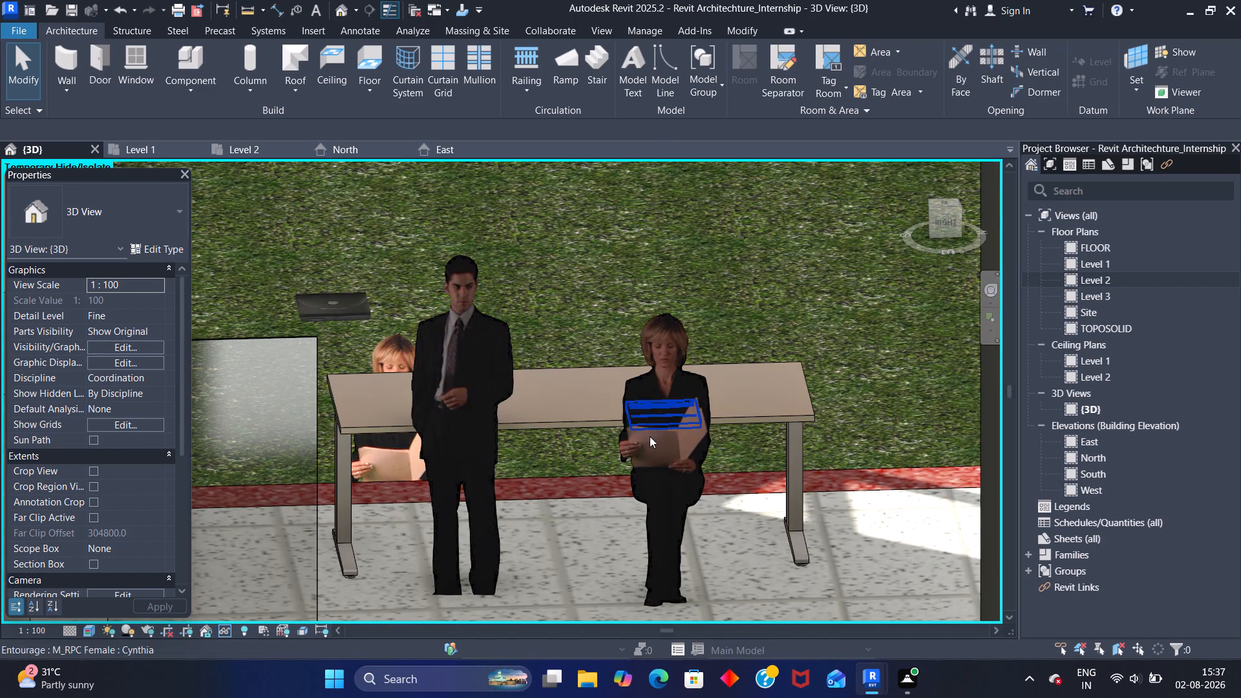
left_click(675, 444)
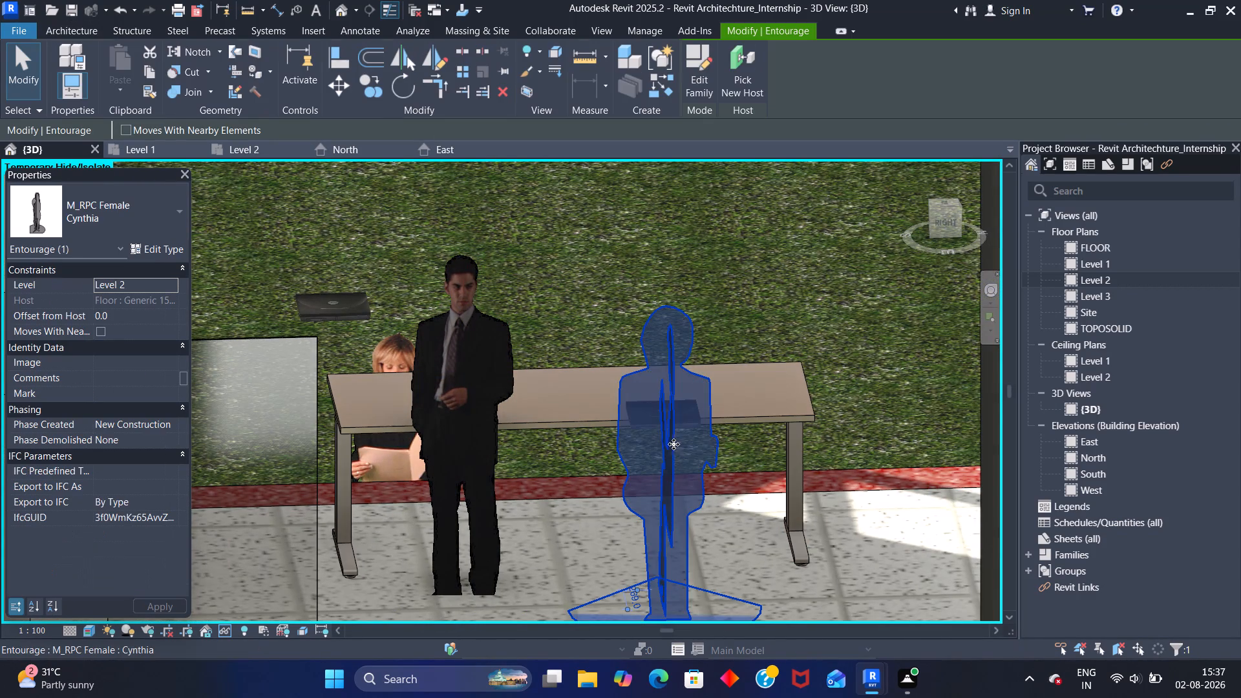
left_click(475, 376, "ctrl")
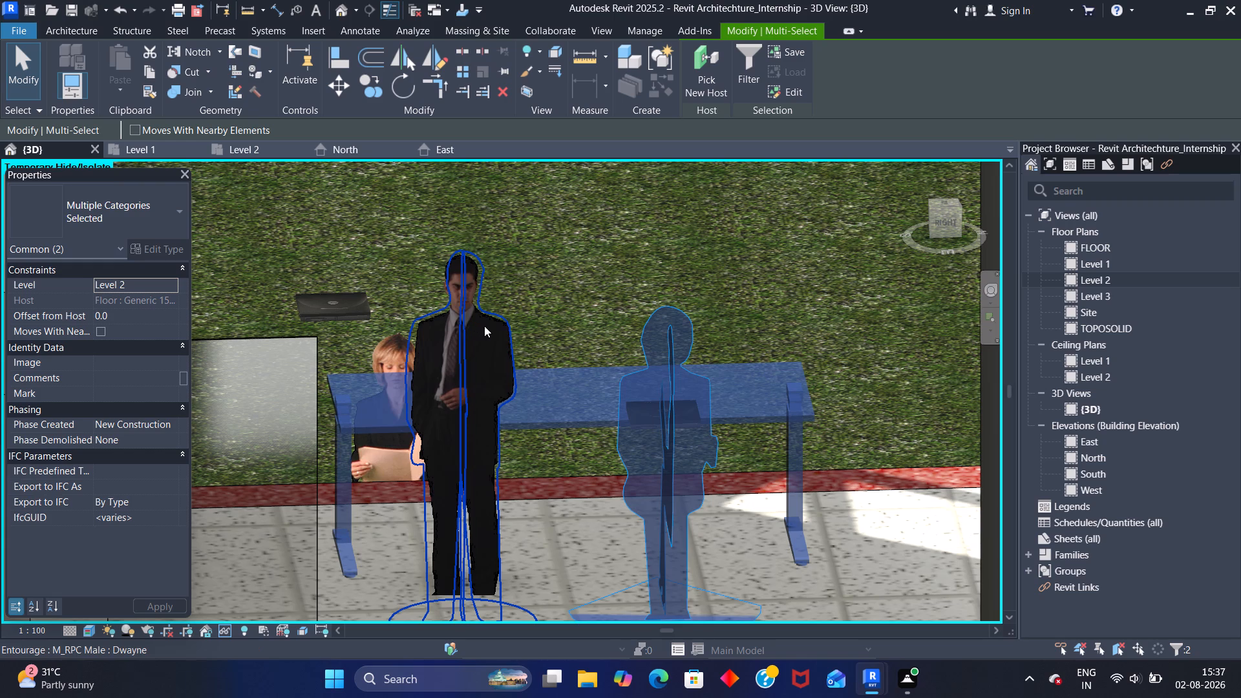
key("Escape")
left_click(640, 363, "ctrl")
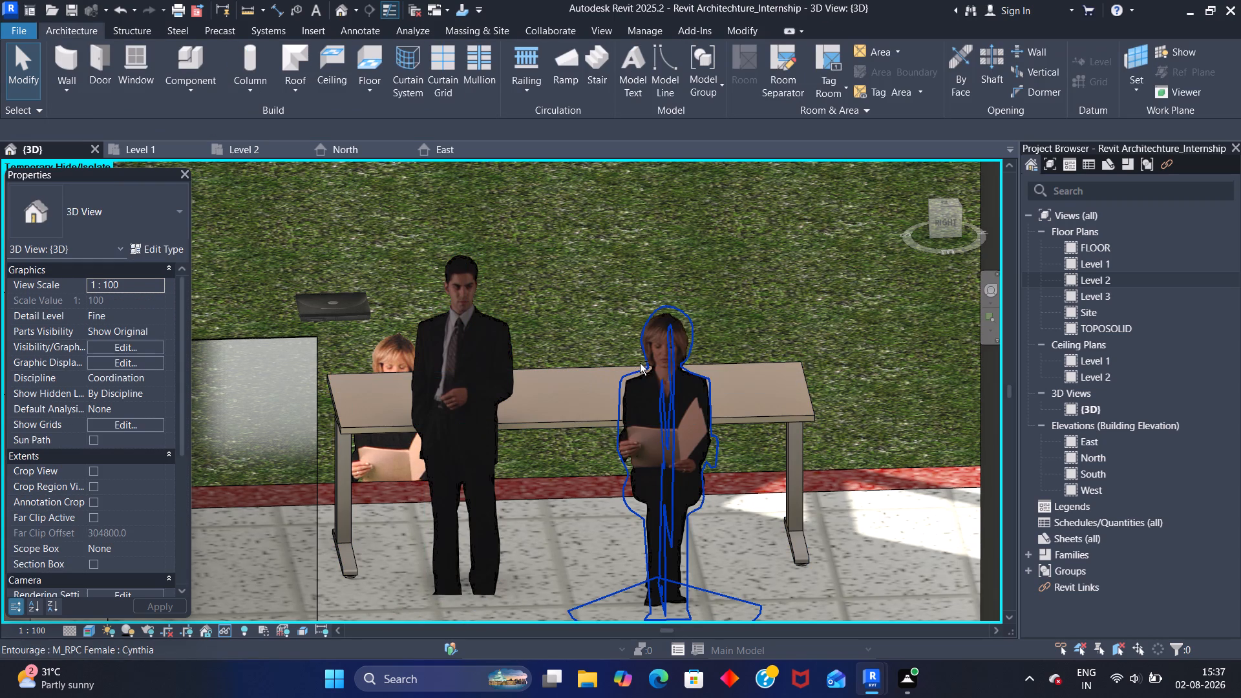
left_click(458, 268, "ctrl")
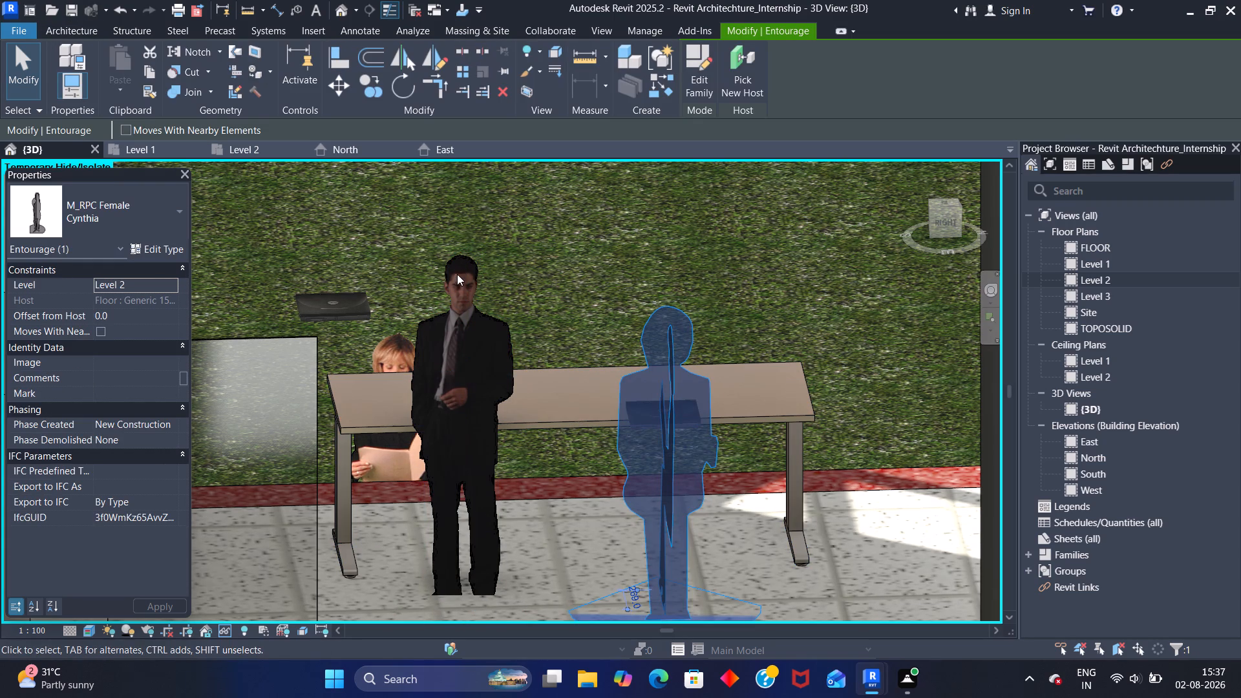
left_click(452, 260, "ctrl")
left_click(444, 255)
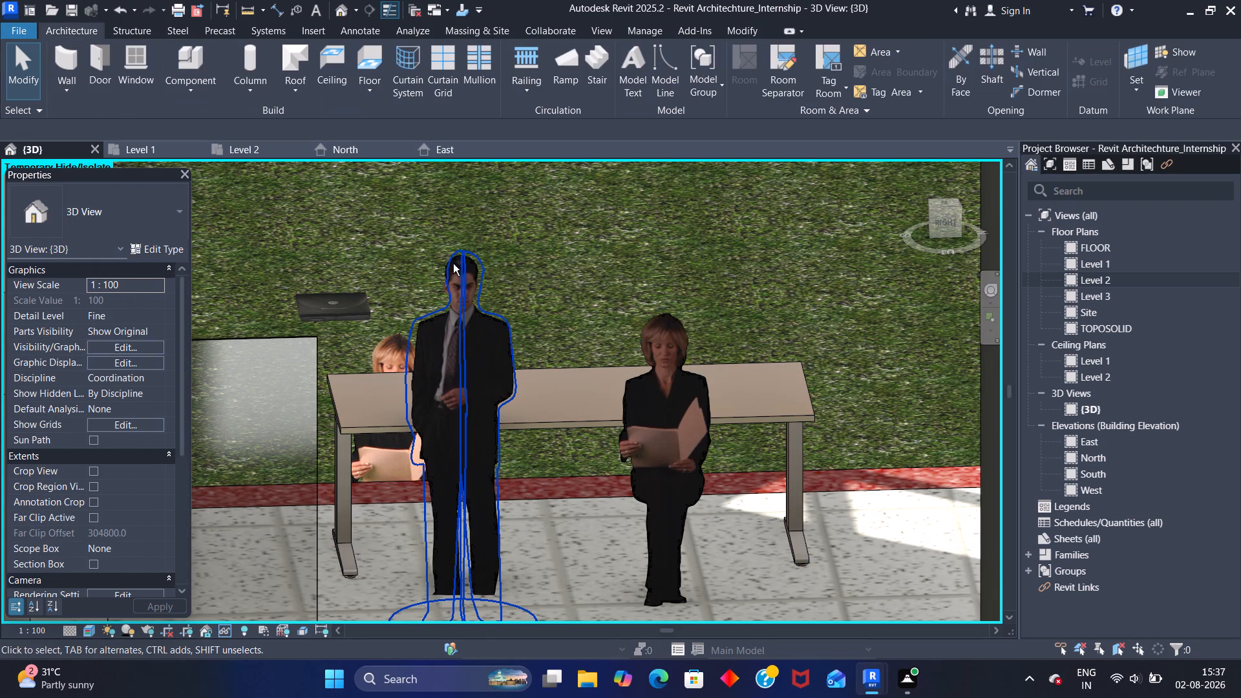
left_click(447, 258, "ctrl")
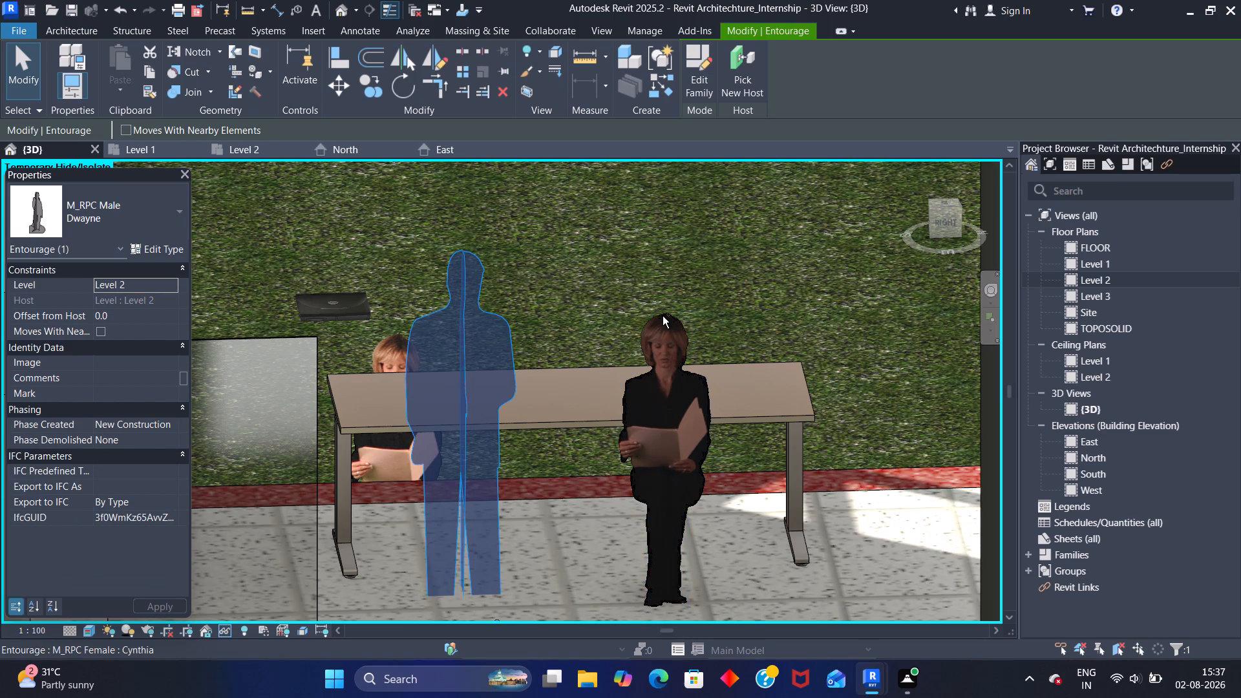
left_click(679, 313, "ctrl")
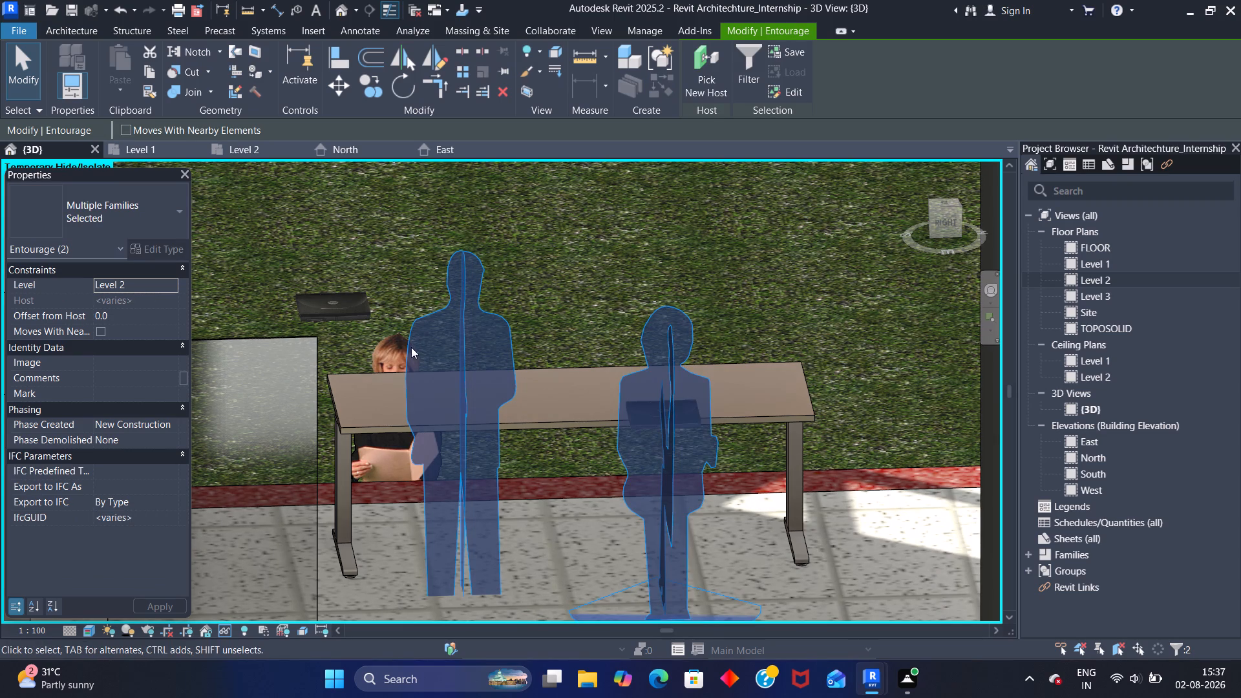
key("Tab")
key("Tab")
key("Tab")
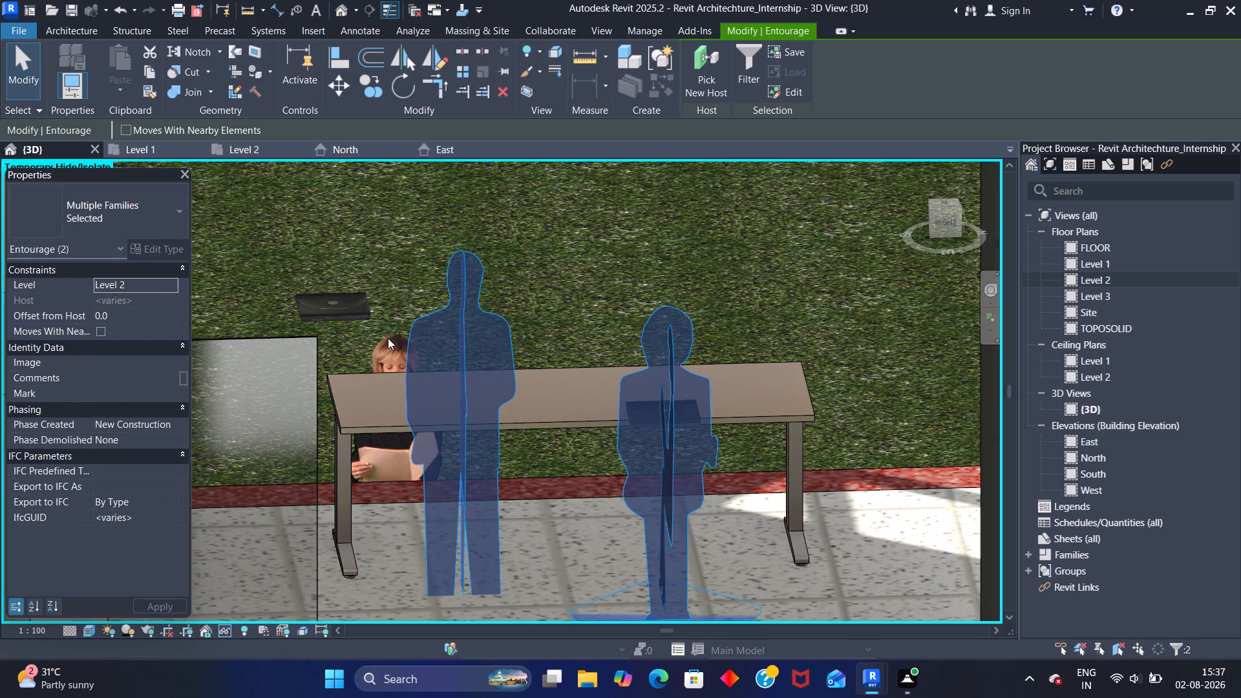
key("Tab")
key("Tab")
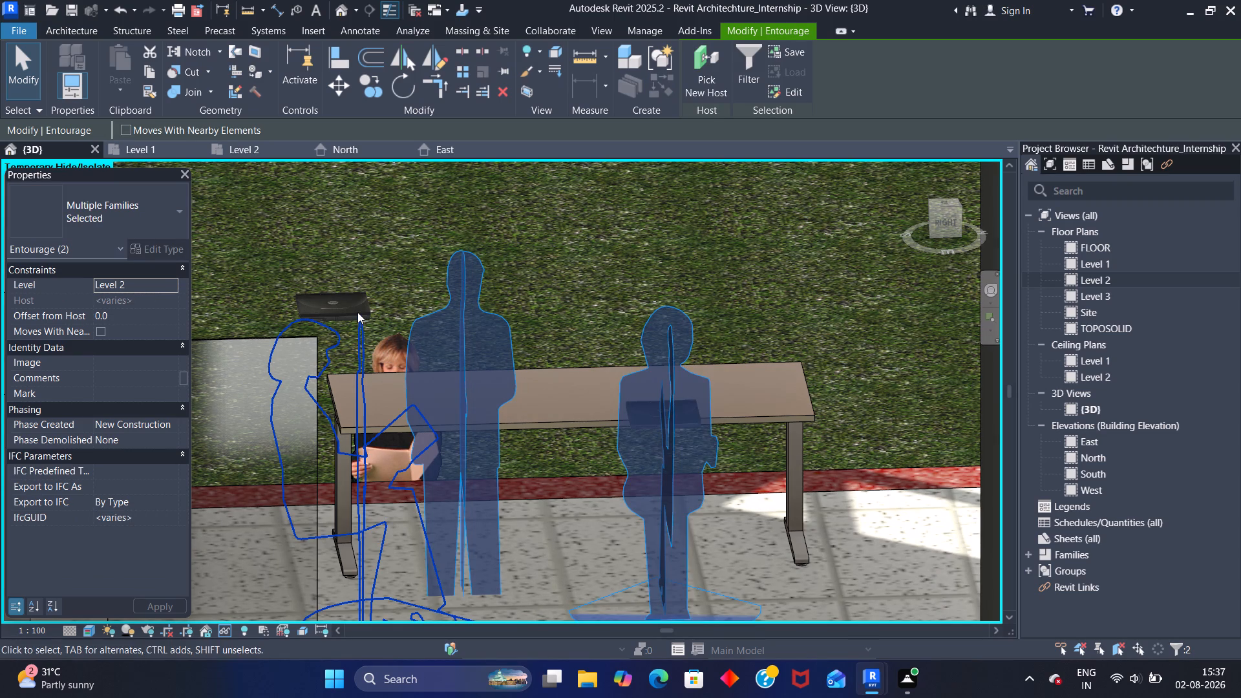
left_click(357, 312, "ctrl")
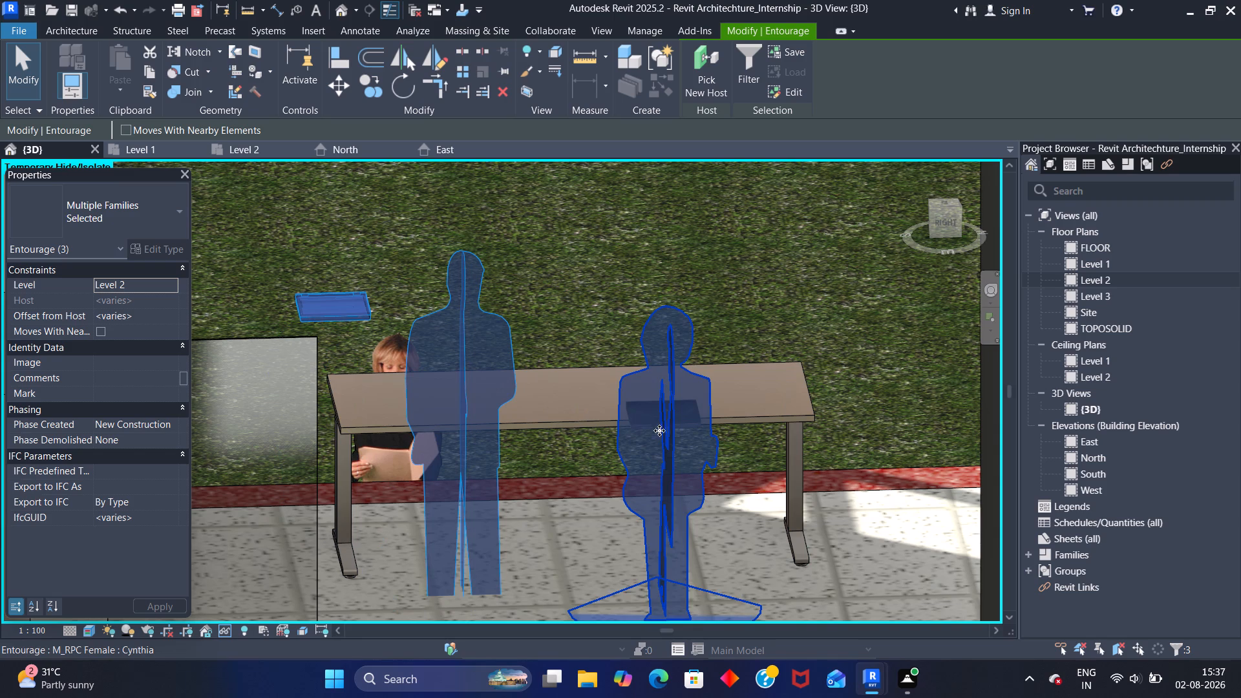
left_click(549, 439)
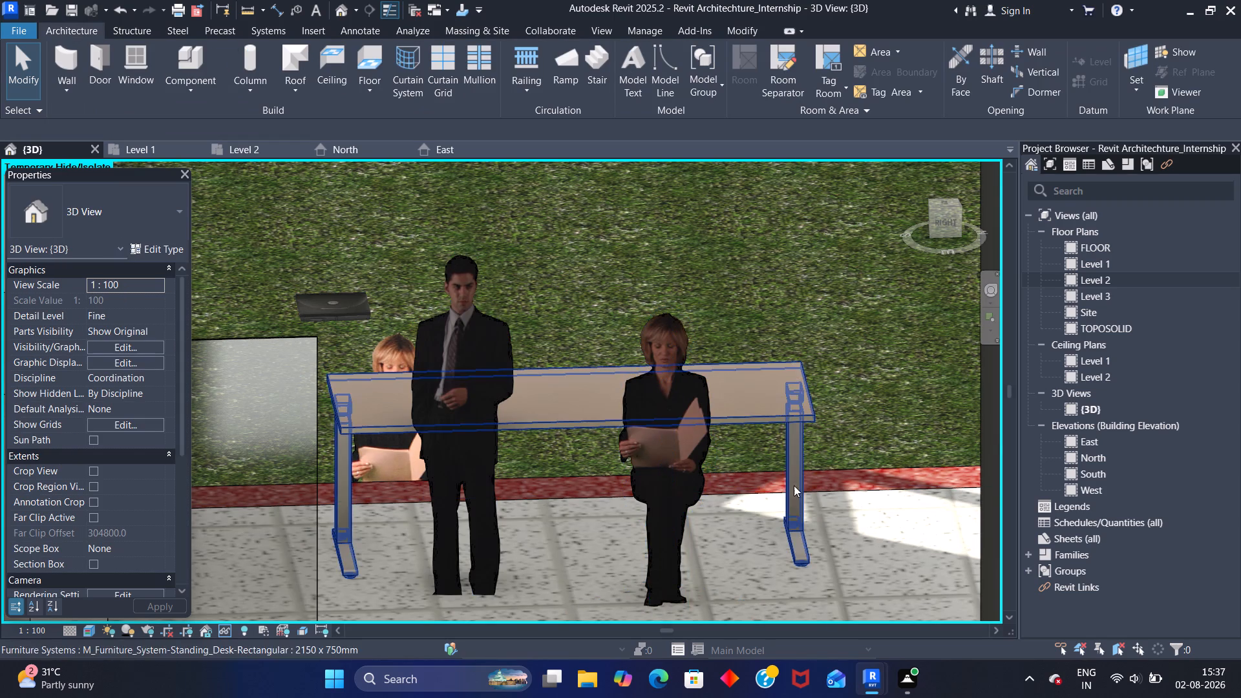
Nudge the notebook computer by the female figure along the standing desk towards the male figure so it sits further onto the tabletop.
middle_click_drag(885, 550, 757, 551, "shift")
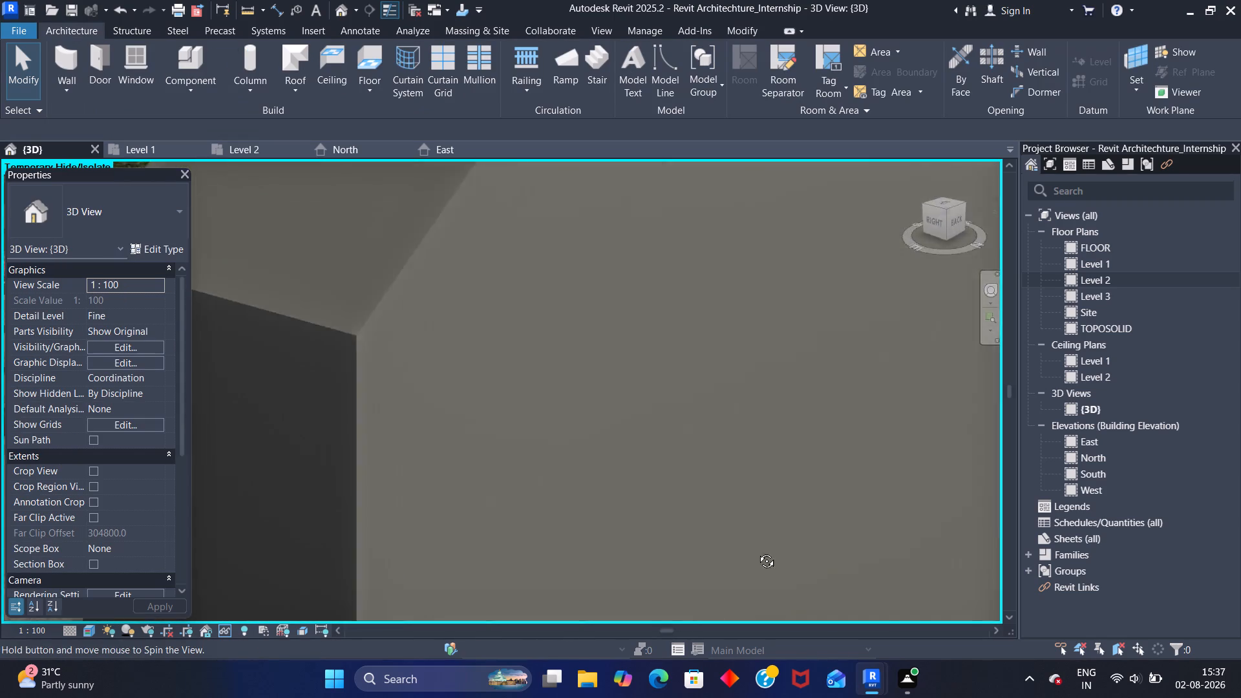
middle_click_drag(757, 551, 577, 499, "shift")
middle_click_drag(805, 524, 690, 509, "shift")
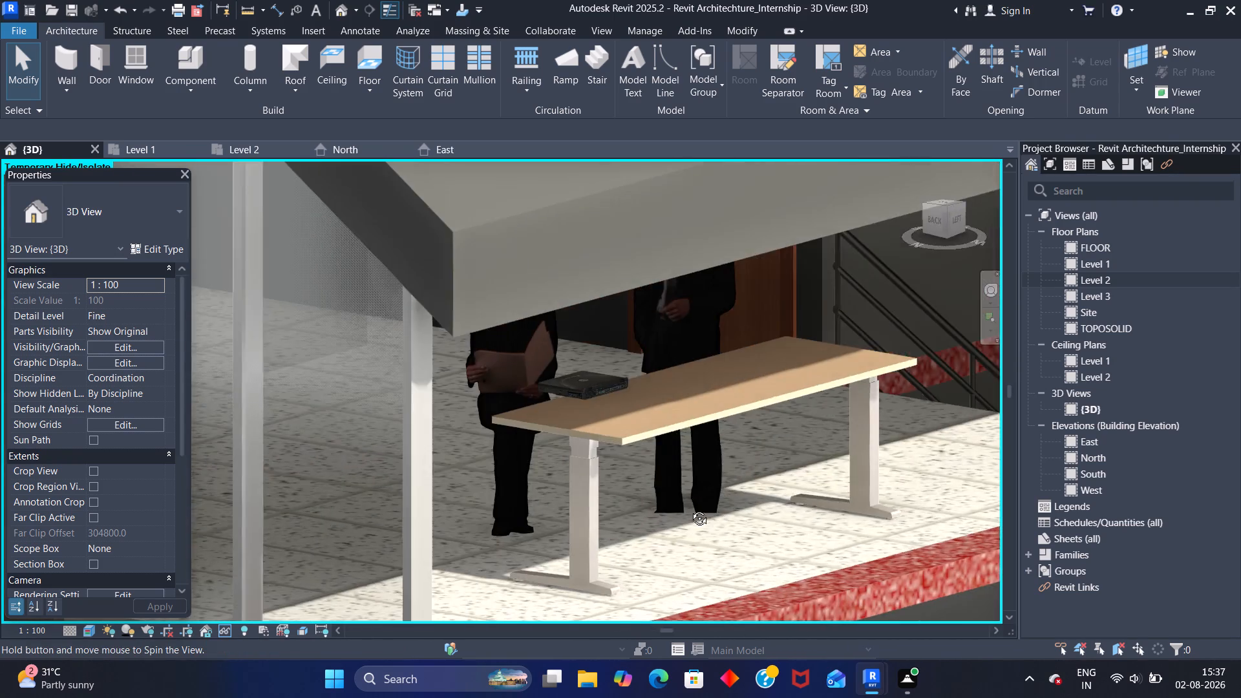
middle_click_drag(690, 509, 643, 487, "shift")
middle_click_drag(551, 423, 588, 427, "shift")
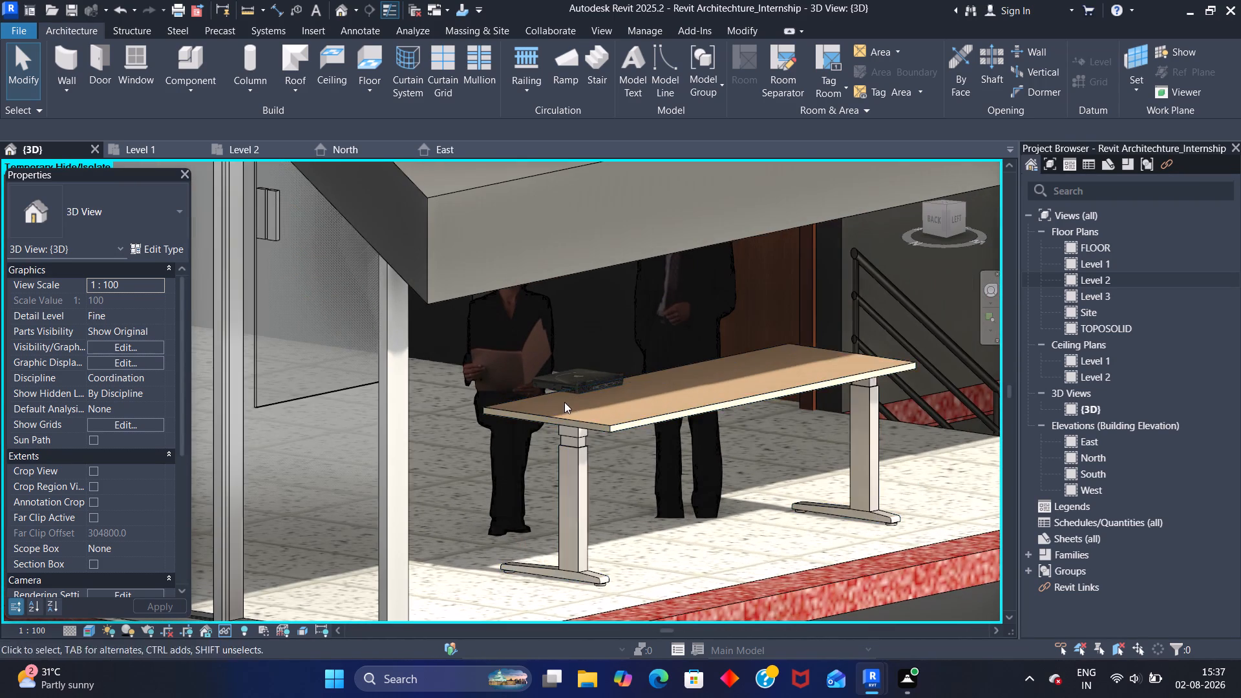
left_click(564, 382)
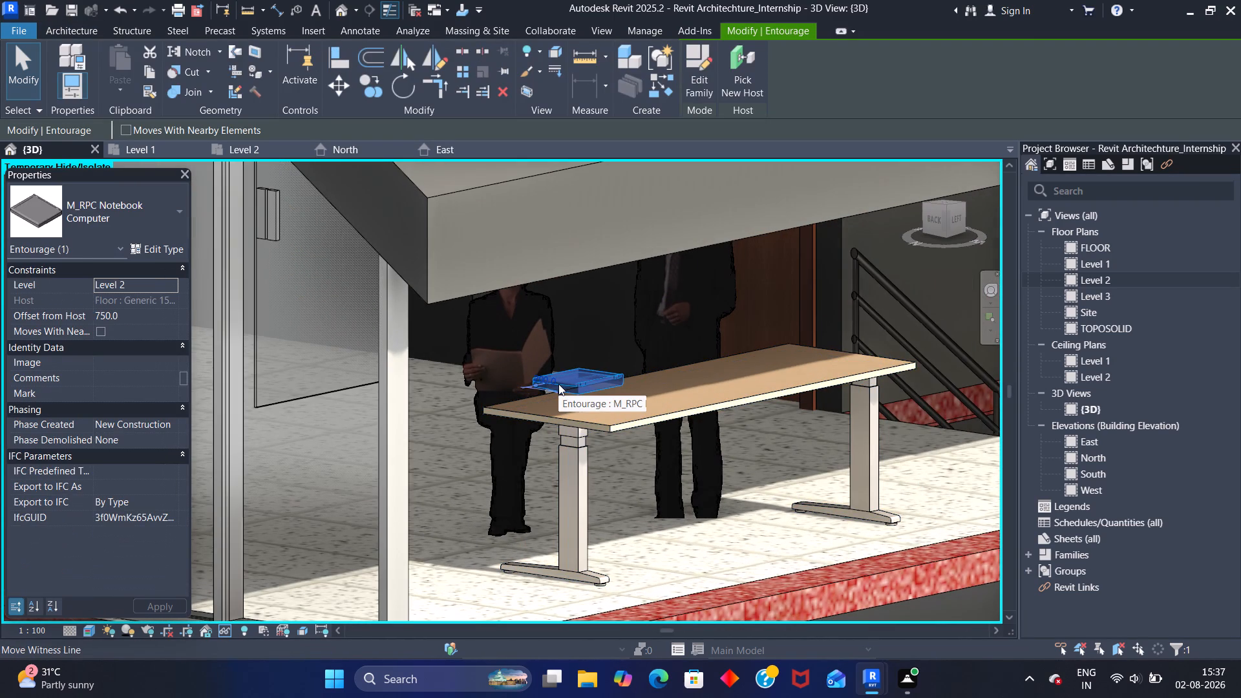
key("Down")
key("Up")
key("Up")
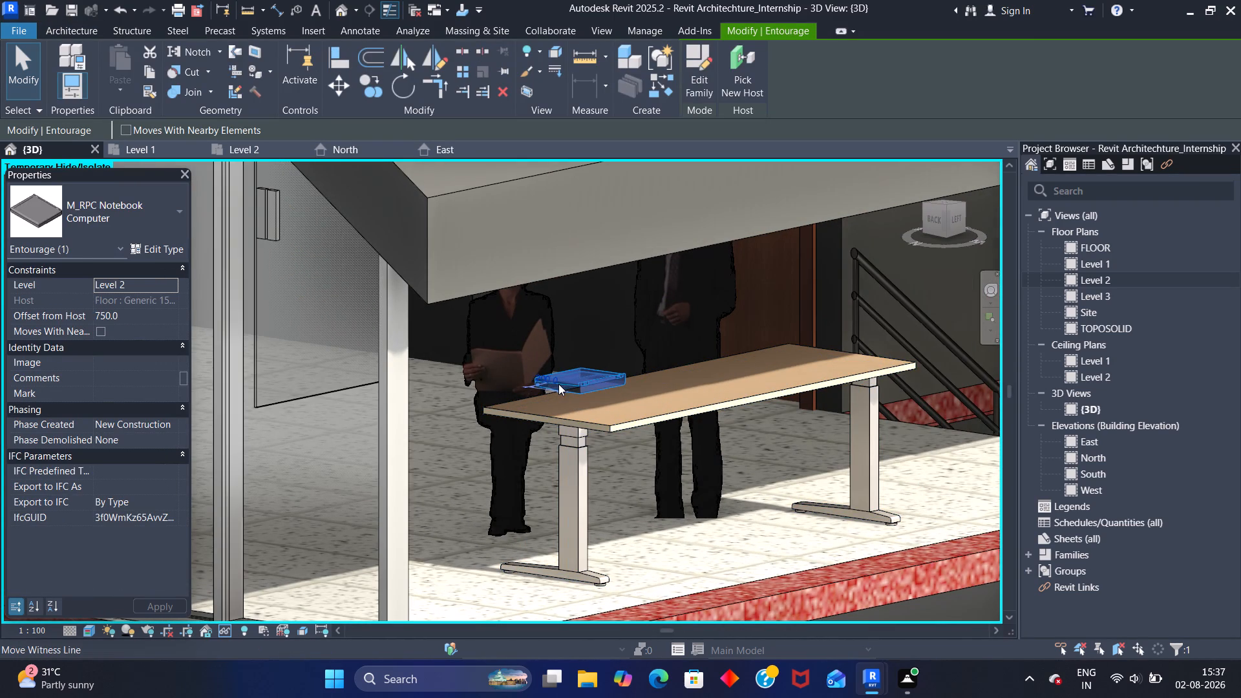
key("Right")
key("Right")
key("Right")
key("Right")
key("Right")
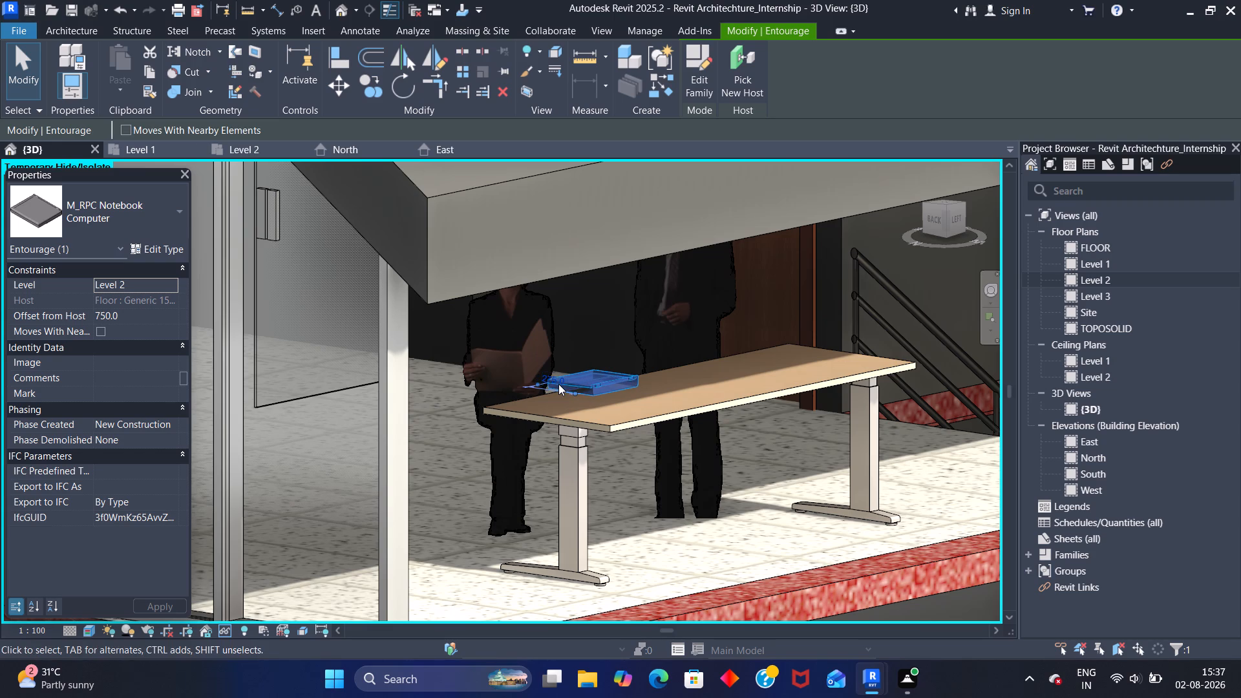
key("Right")
key("Right")
key("Right")
key("Right")
key("Right")
key("Right")
key("Right")
key("Right")
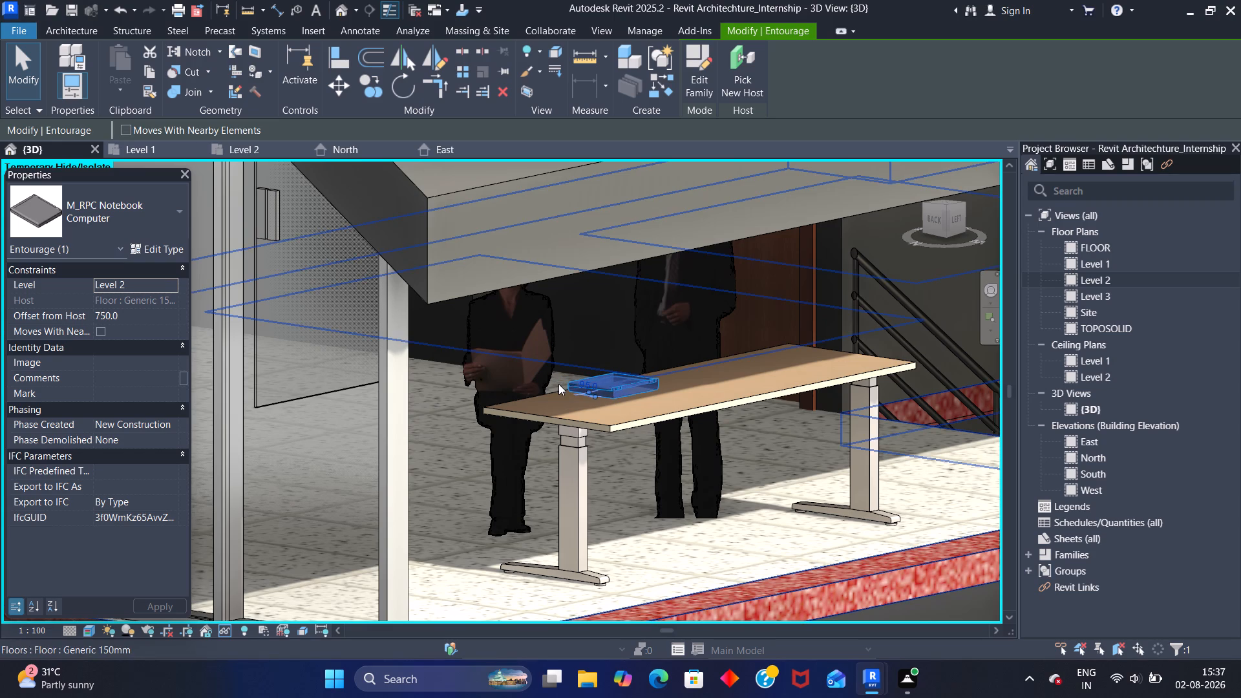
key("Escape")
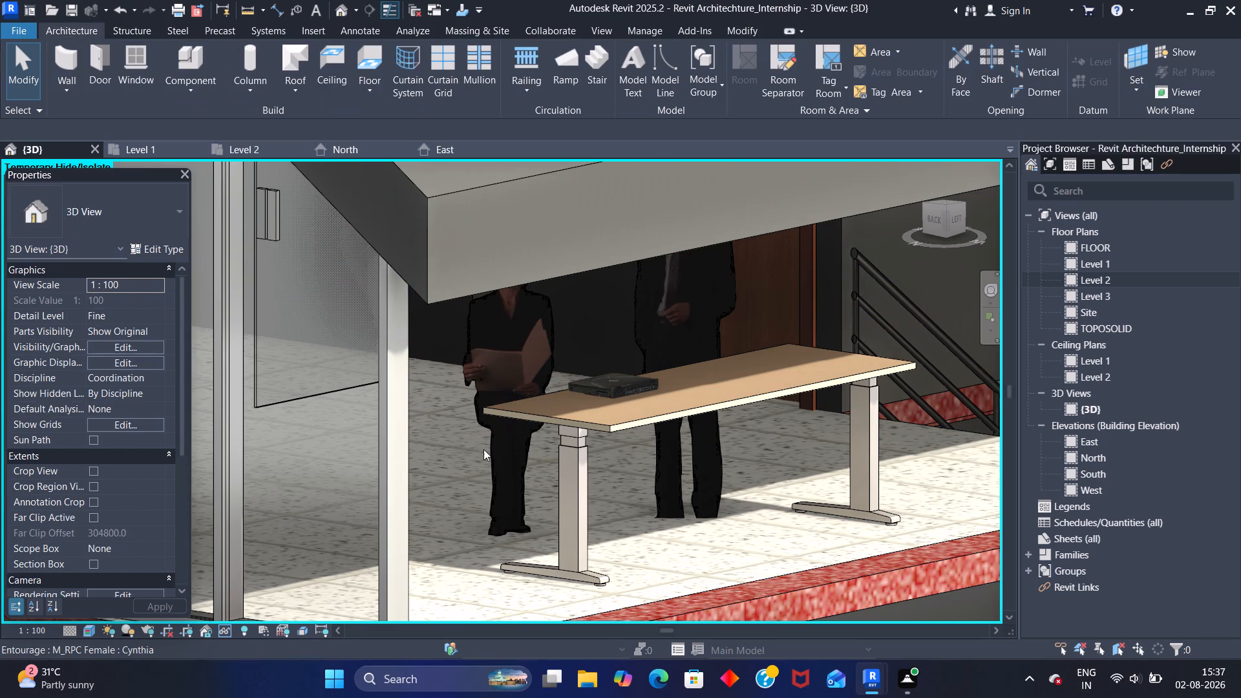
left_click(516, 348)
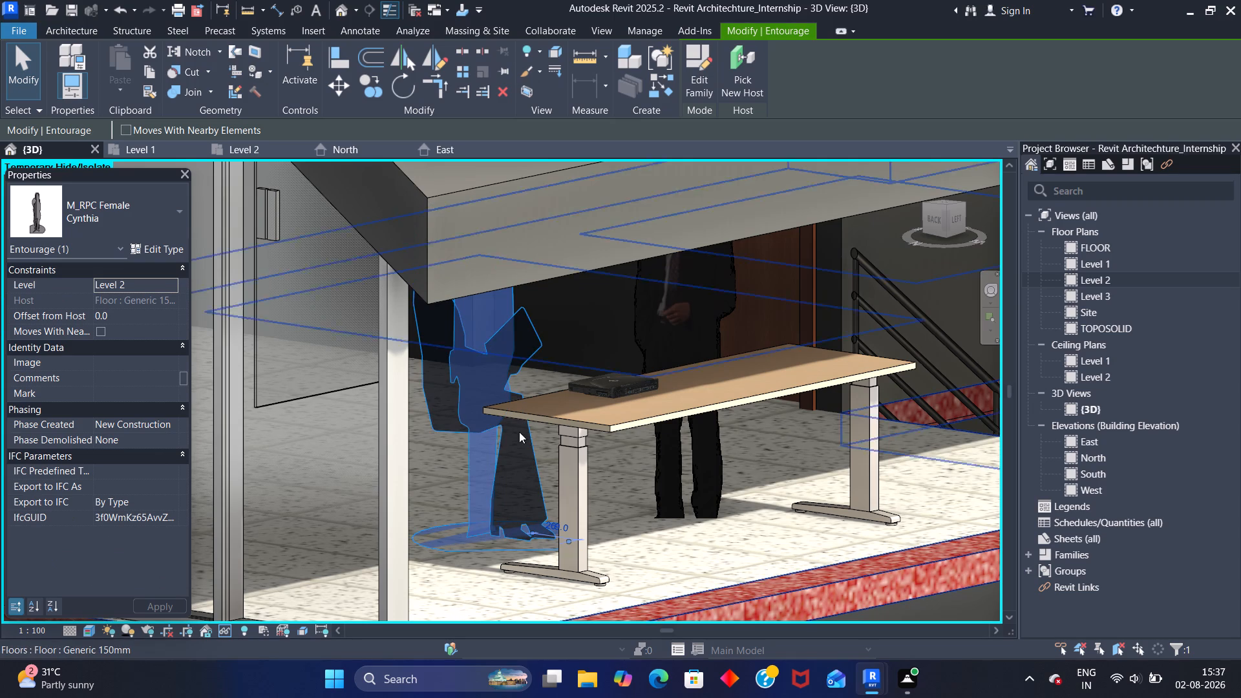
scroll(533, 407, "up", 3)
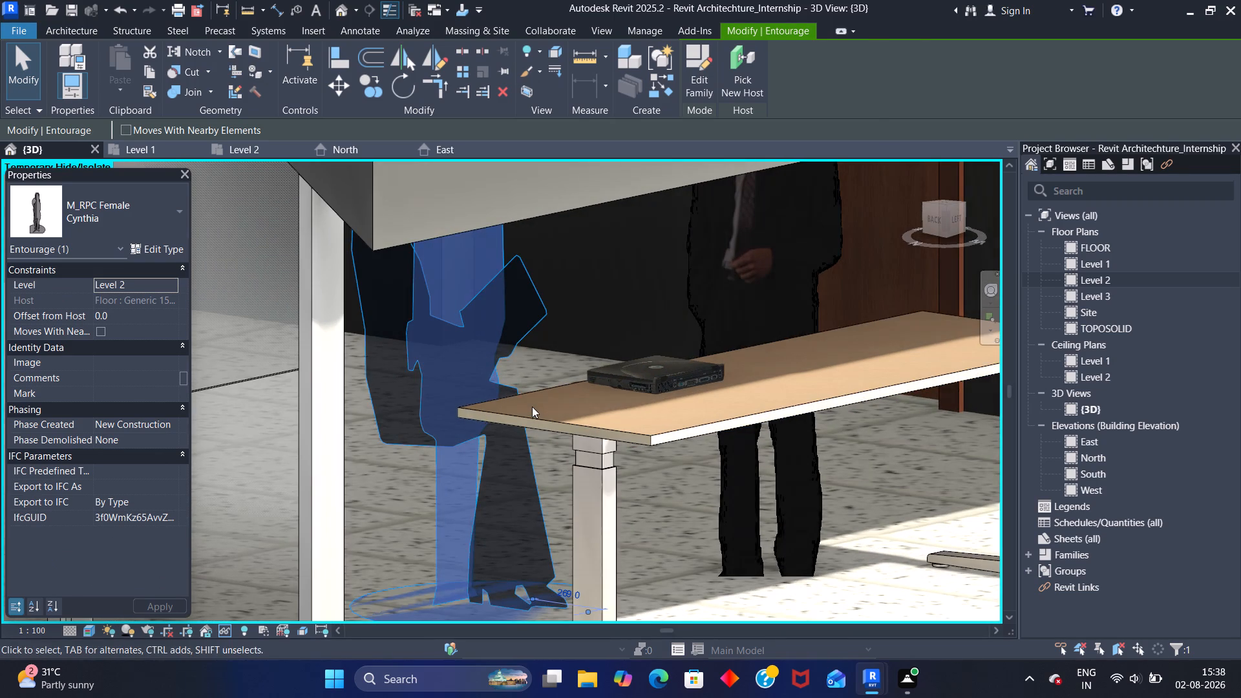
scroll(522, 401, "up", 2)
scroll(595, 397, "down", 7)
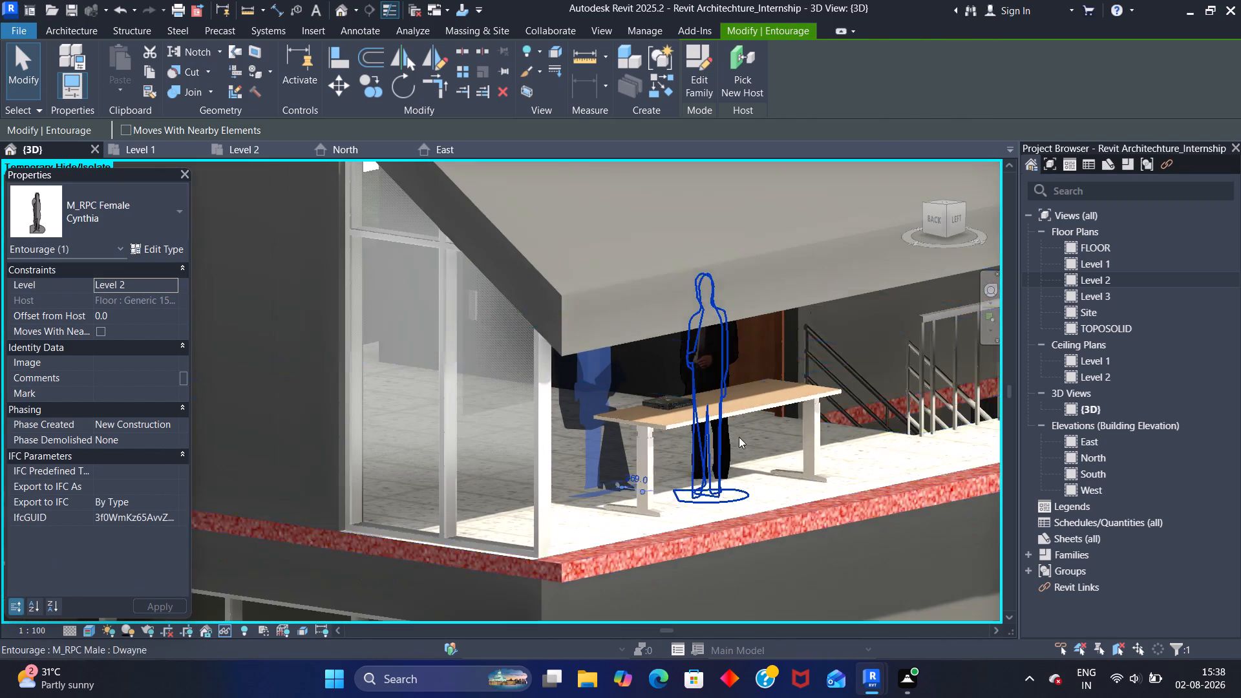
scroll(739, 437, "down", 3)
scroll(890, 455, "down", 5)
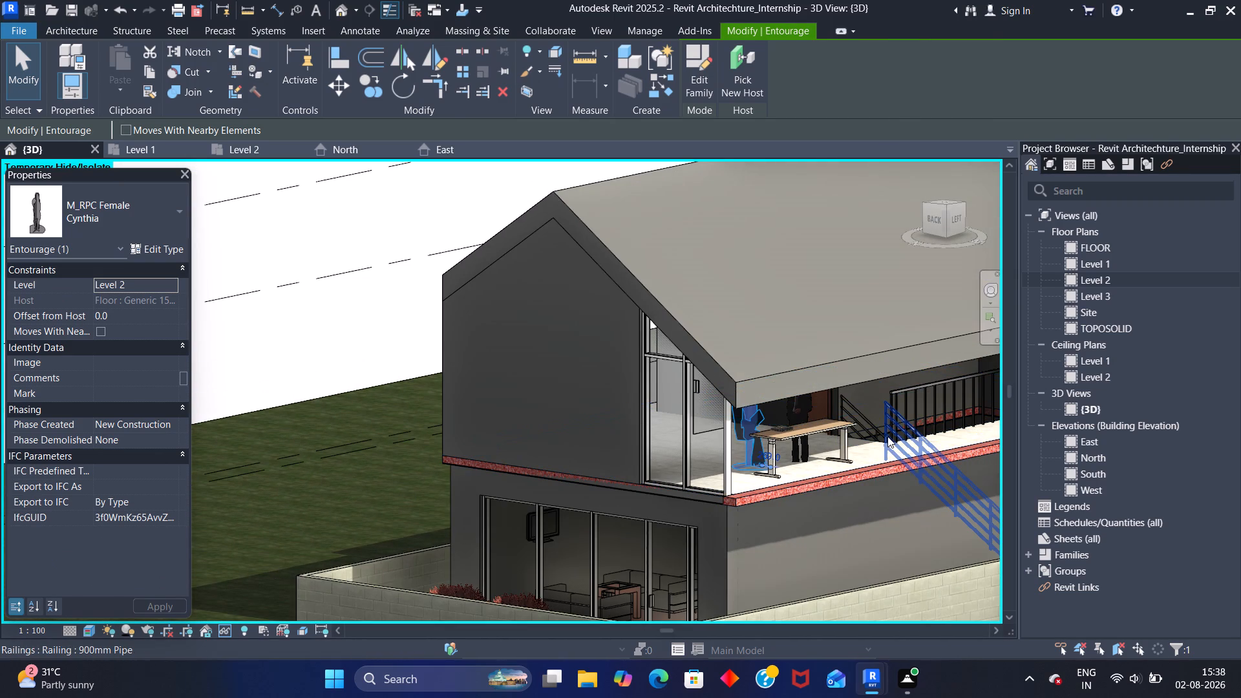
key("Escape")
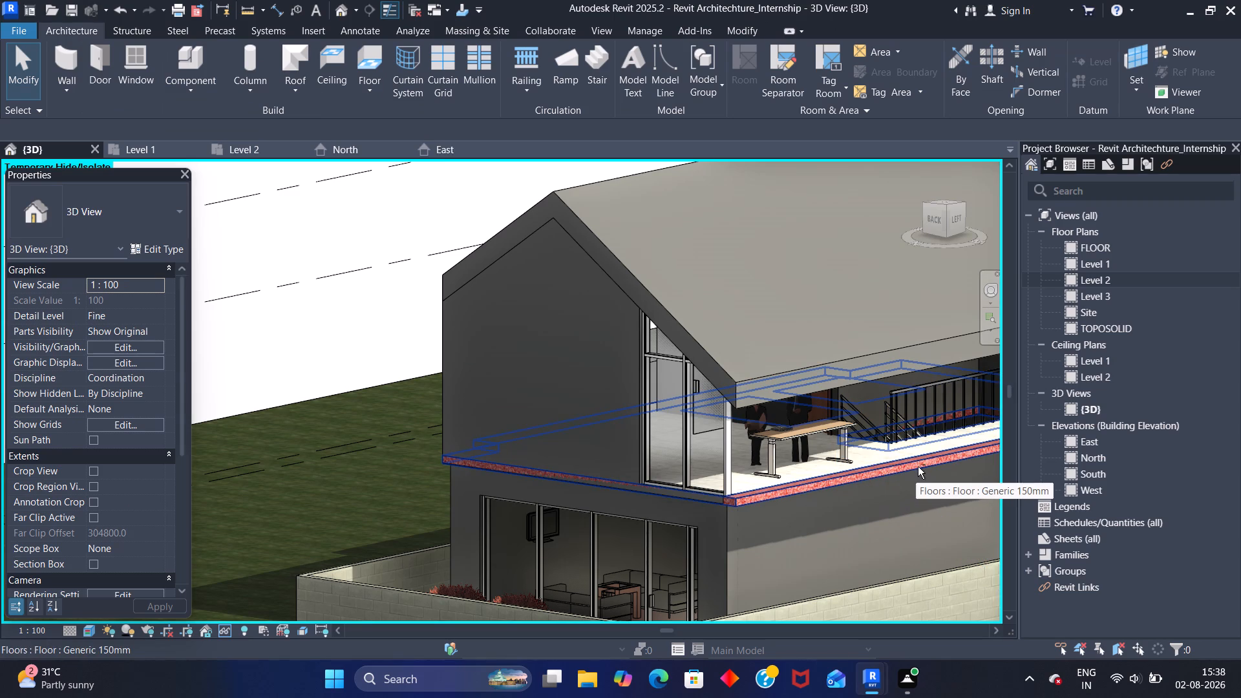
Select the other notebook computer, floating beside the male figure's head, and set its Offset from Host to 750 mm.
middle_click_drag(902, 467, 830, 489, "shift")
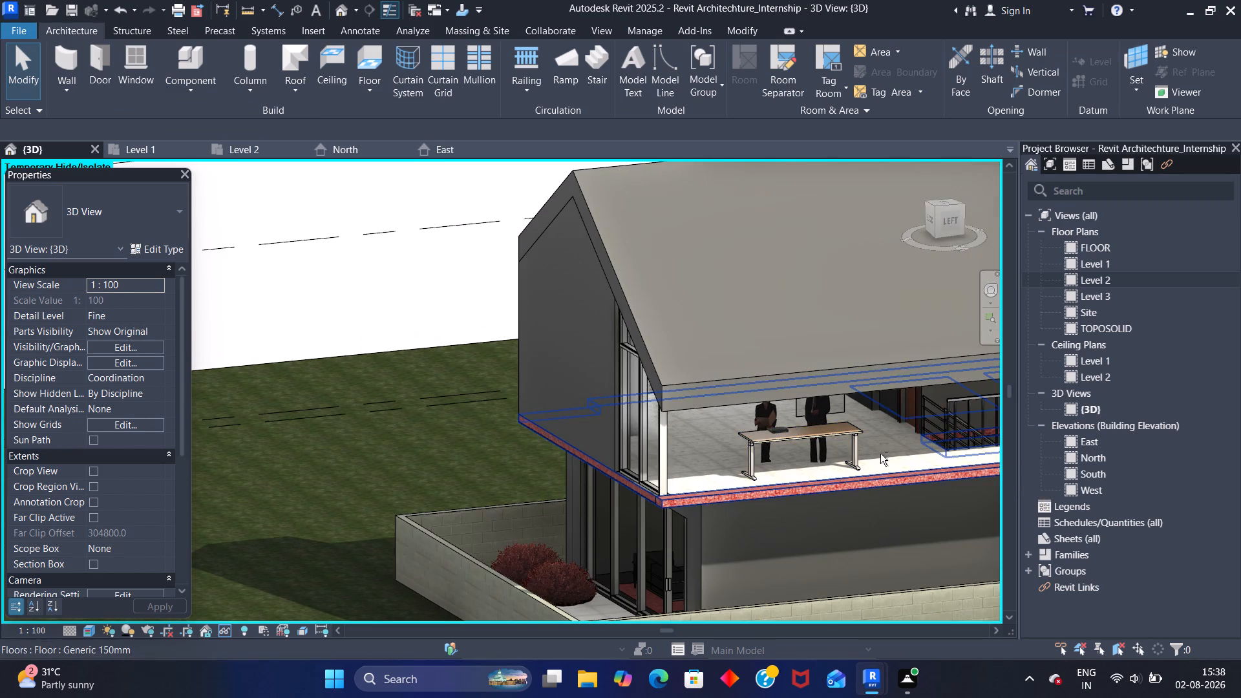
middle_click_drag(880, 454, 780, 476, "shift")
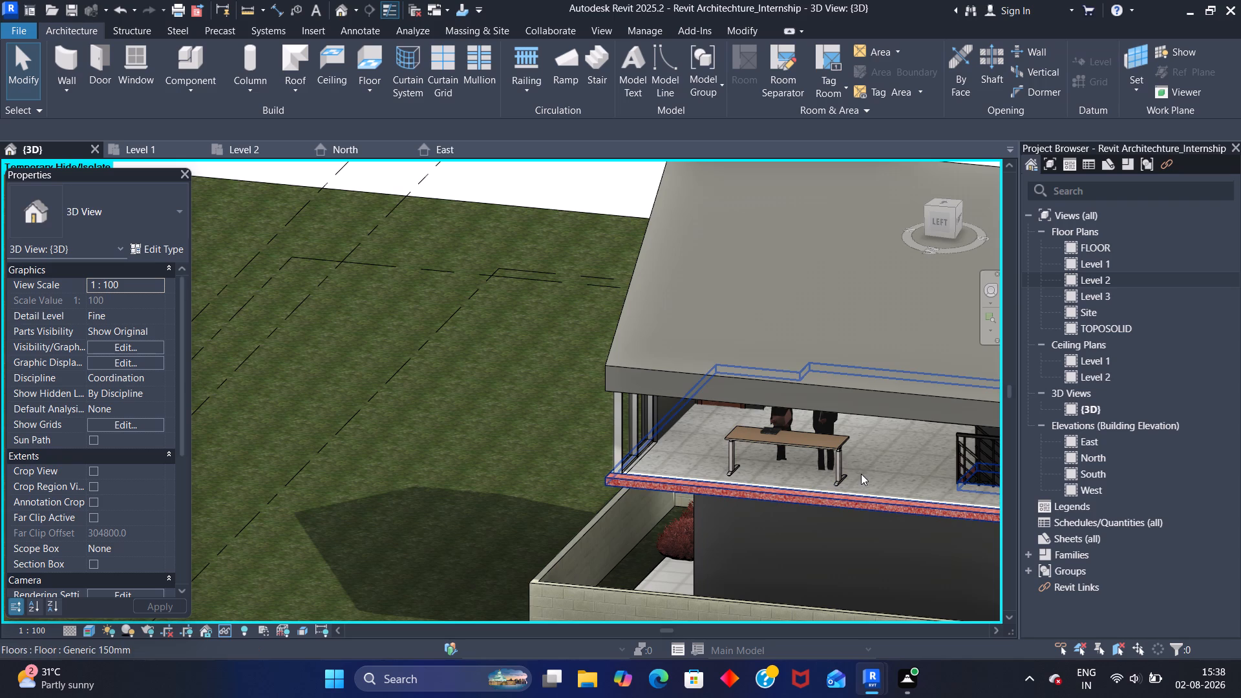
middle_click_drag(858, 470, 565, 482)
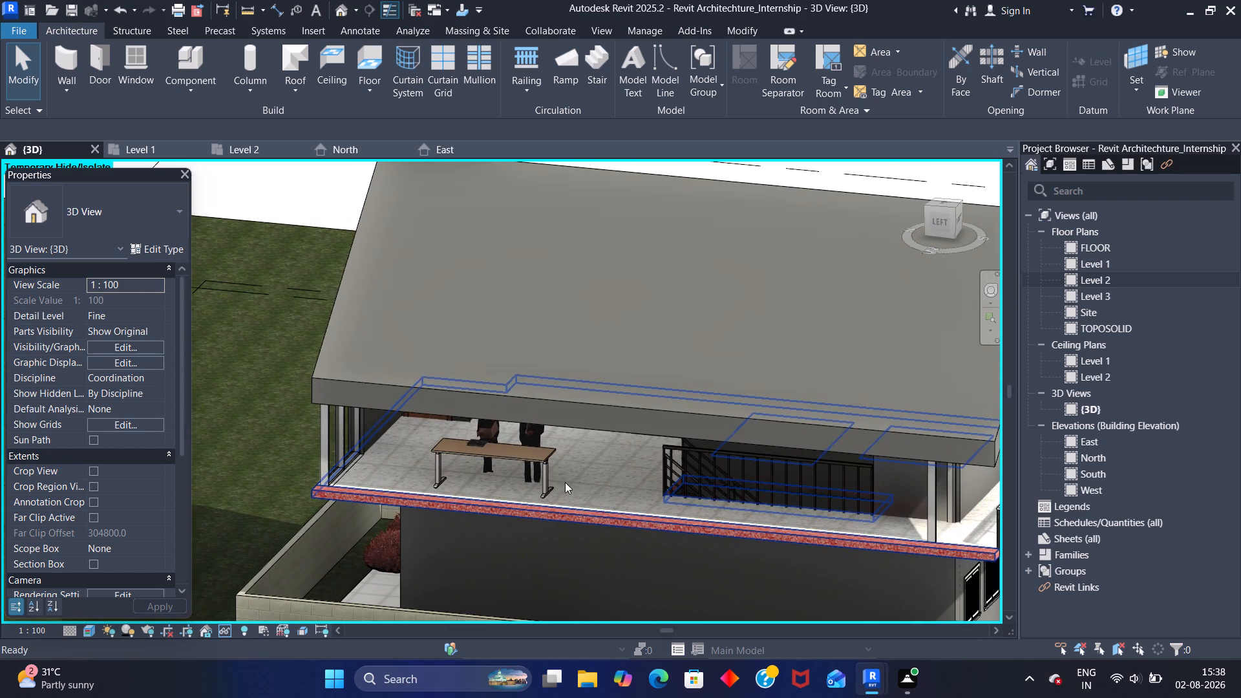
scroll(611, 487, "up", 3)
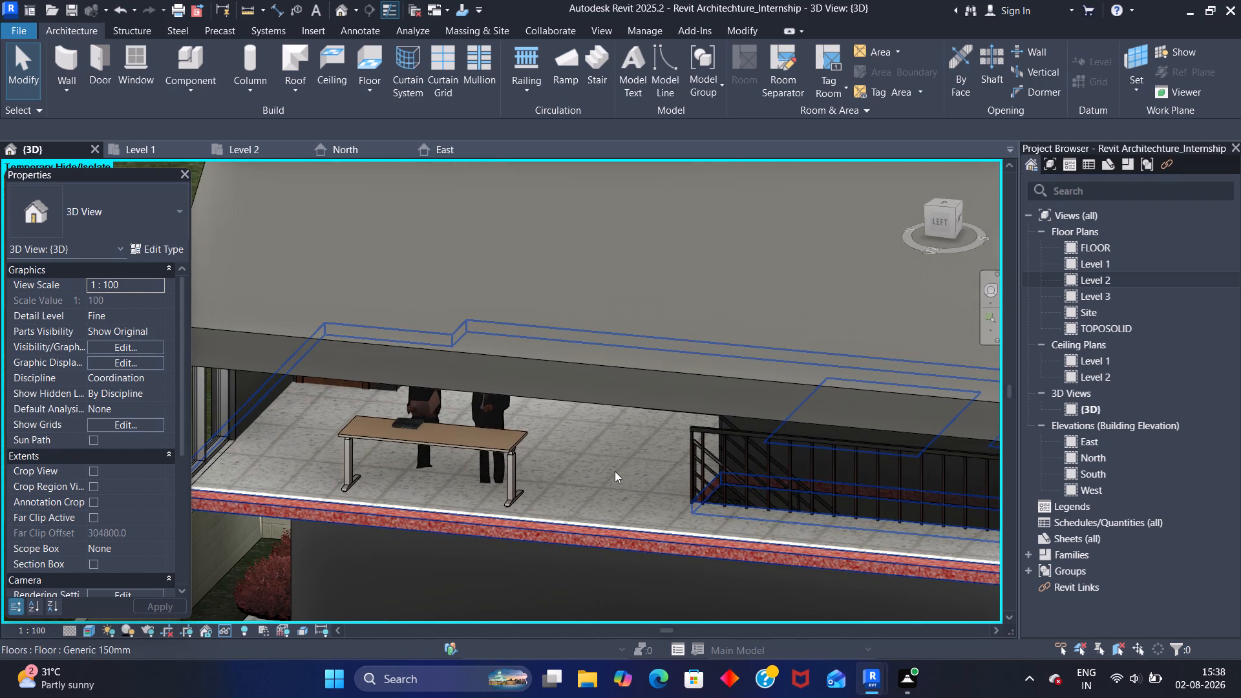
middle_click_drag(615, 471, 596, 391, "shift")
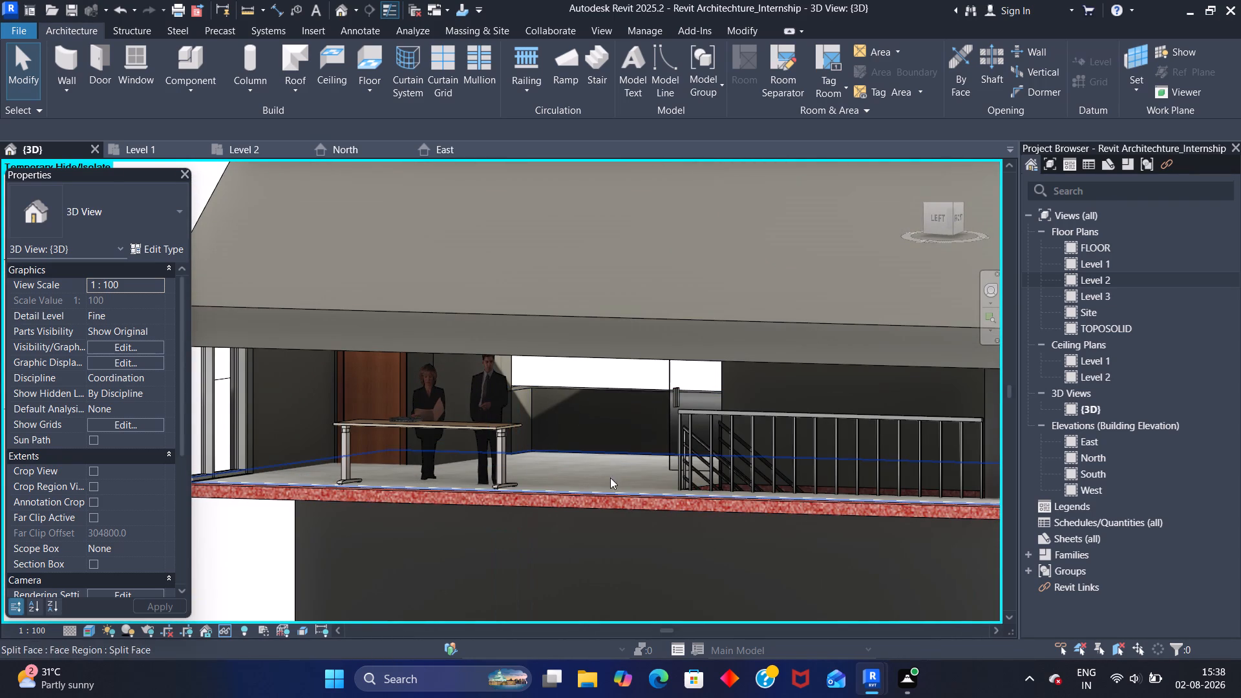
middle_click_drag(723, 471, 503, 454)
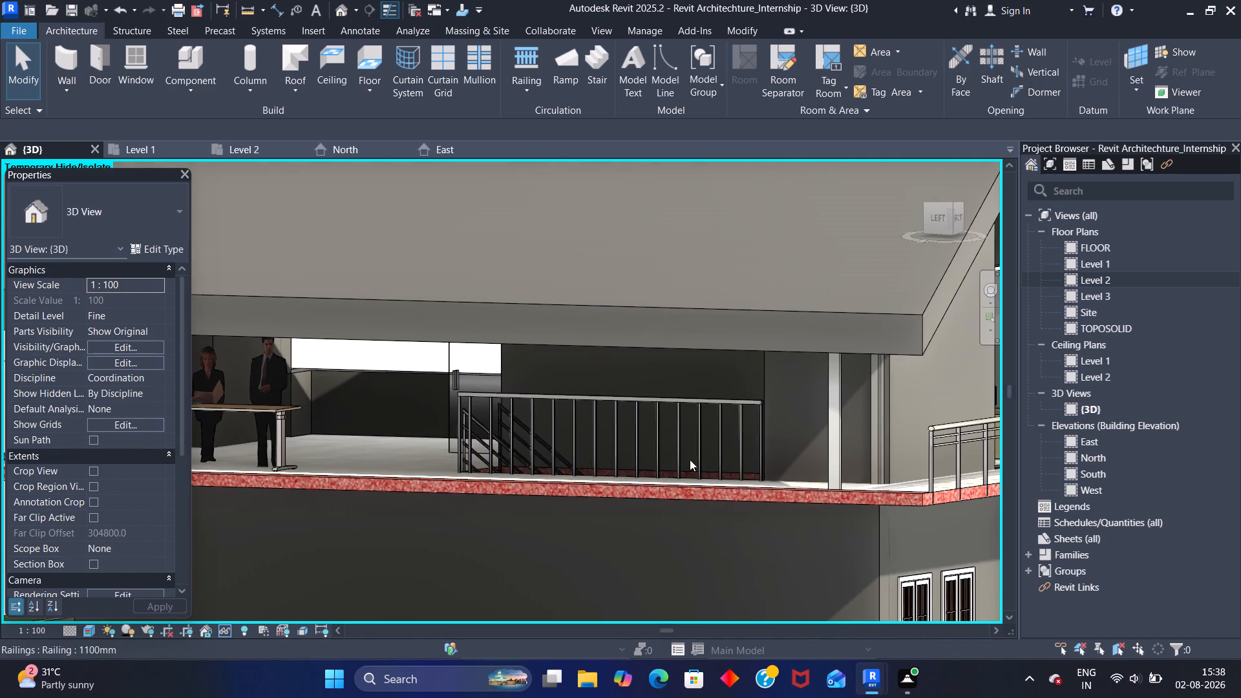
middle_click_drag(604, 460, 401, 447, "shift")
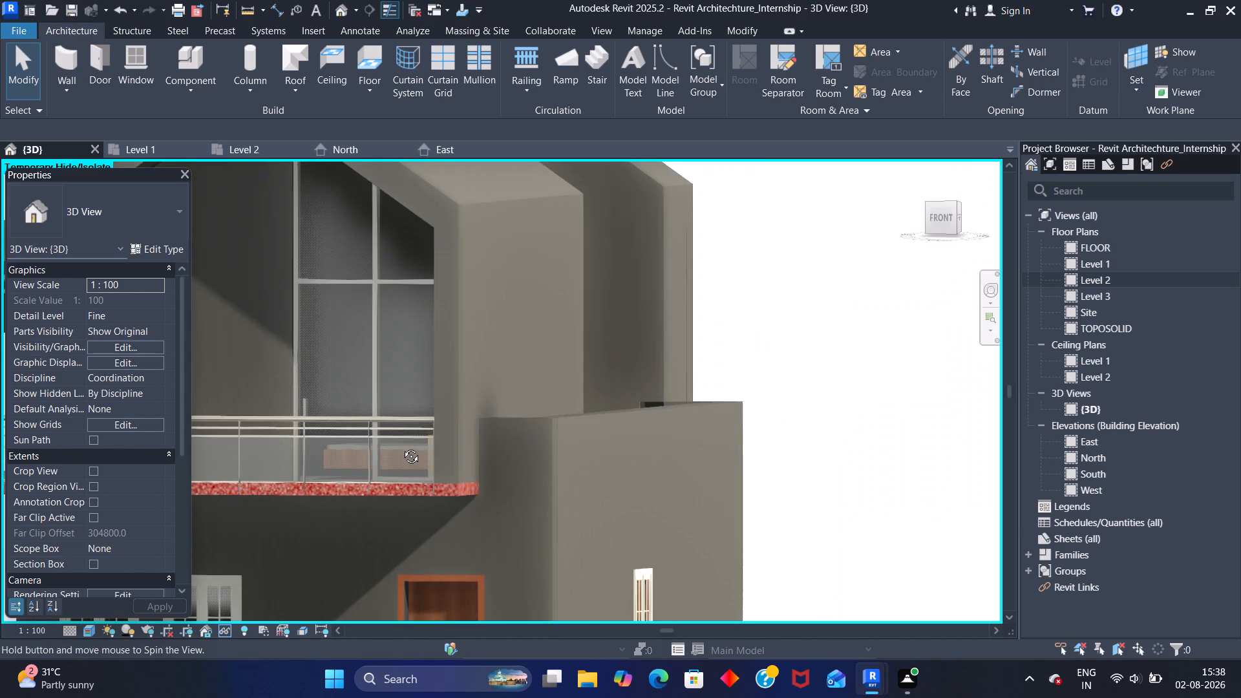
middle_click_drag(401, 447, 361, 450, "shift")
middle_click_drag(506, 397, 389, 431, "shift")
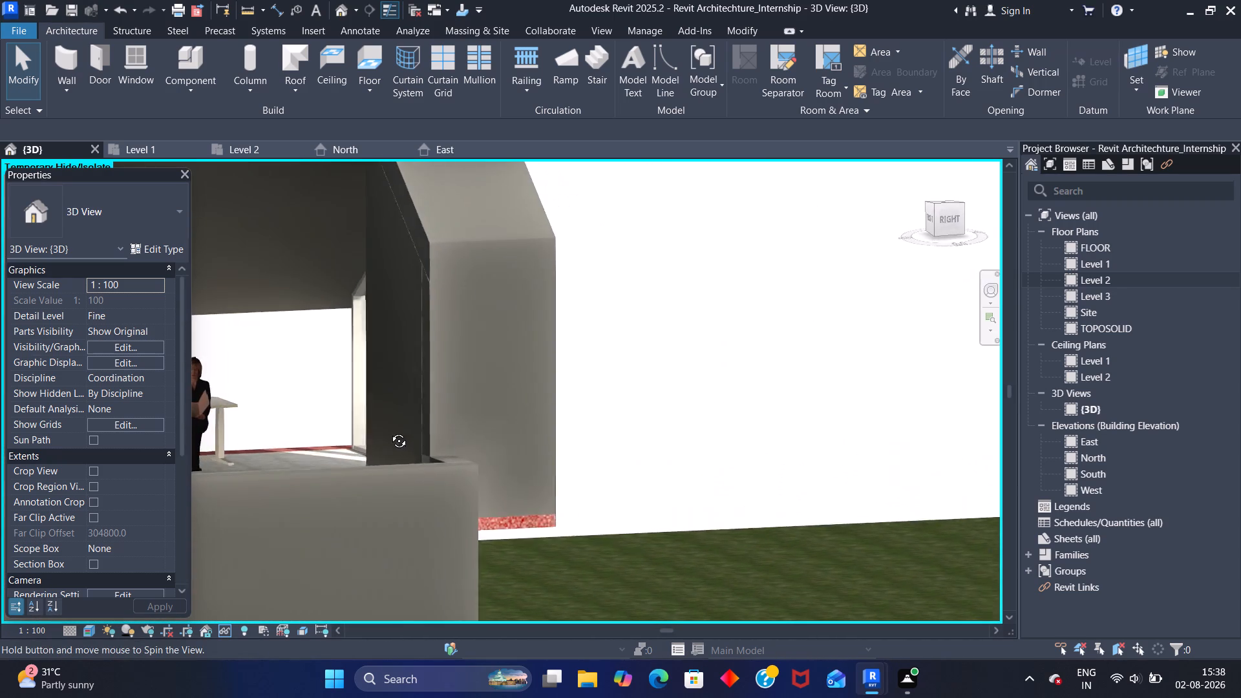
middle_click_drag(389, 431, 366, 436, "shift")
middle_click_drag(341, 399, 626, 421)
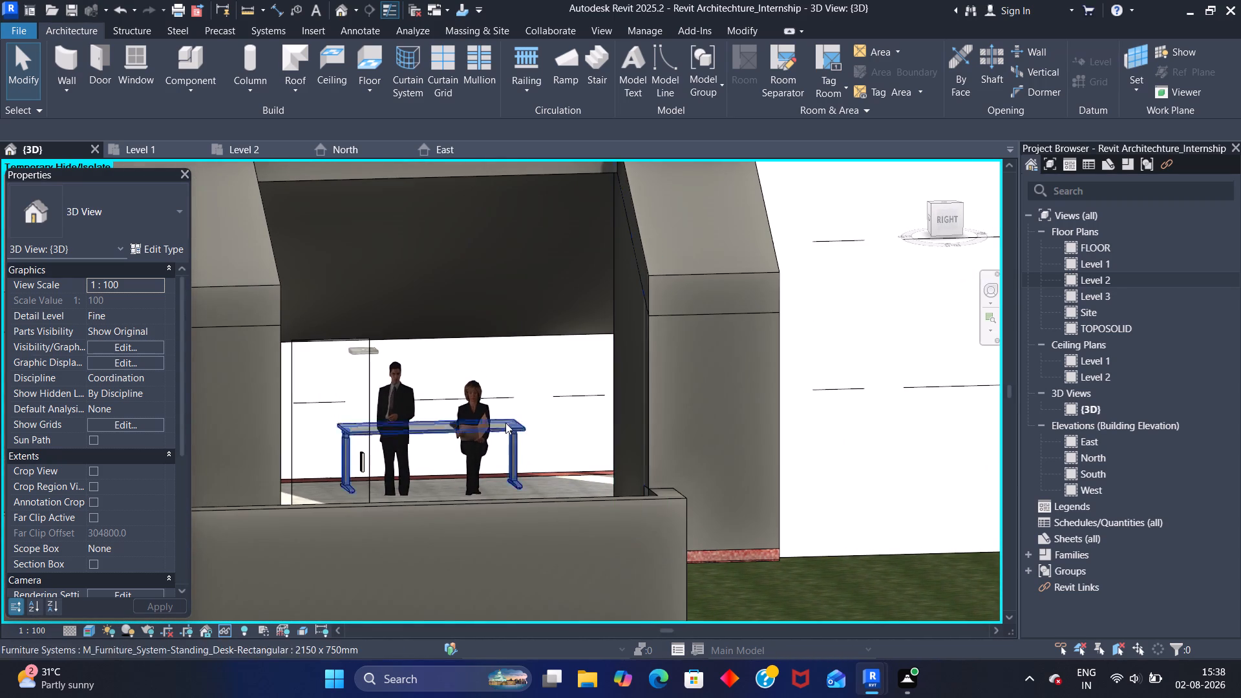
left_click(353, 352)
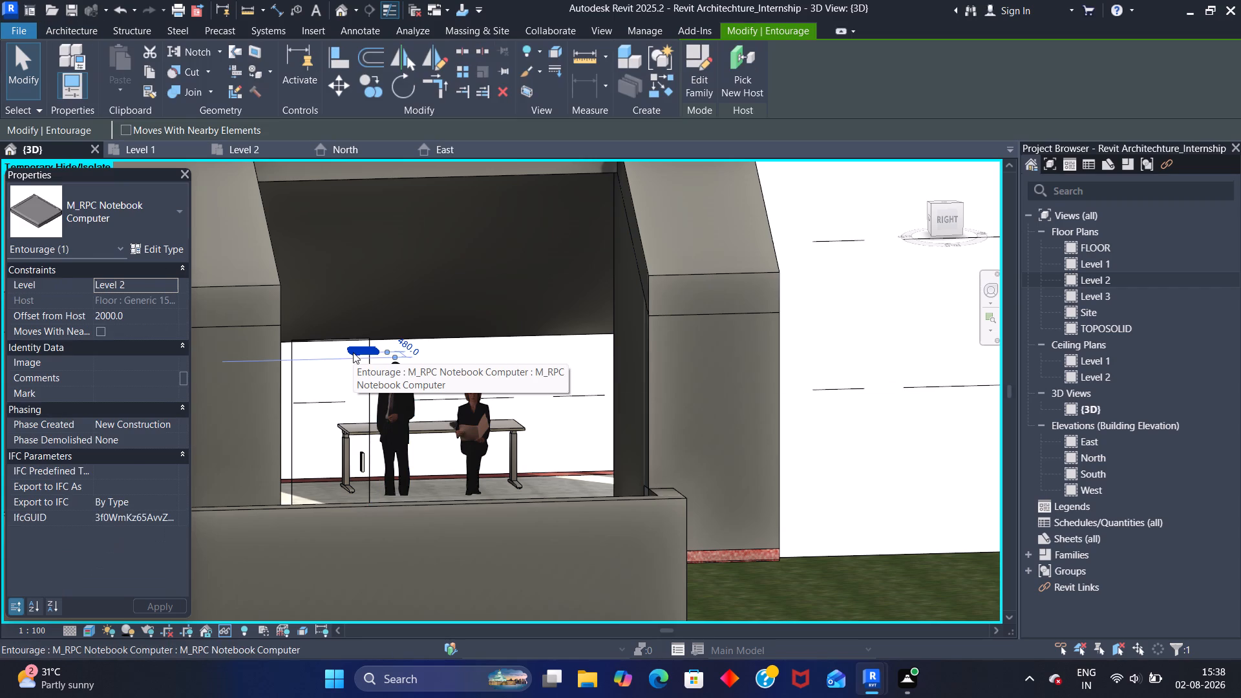
left_click(149, 310)
left_click_drag(147, 310, 131, 312)
left_click_drag(137, 315, 133, 318)
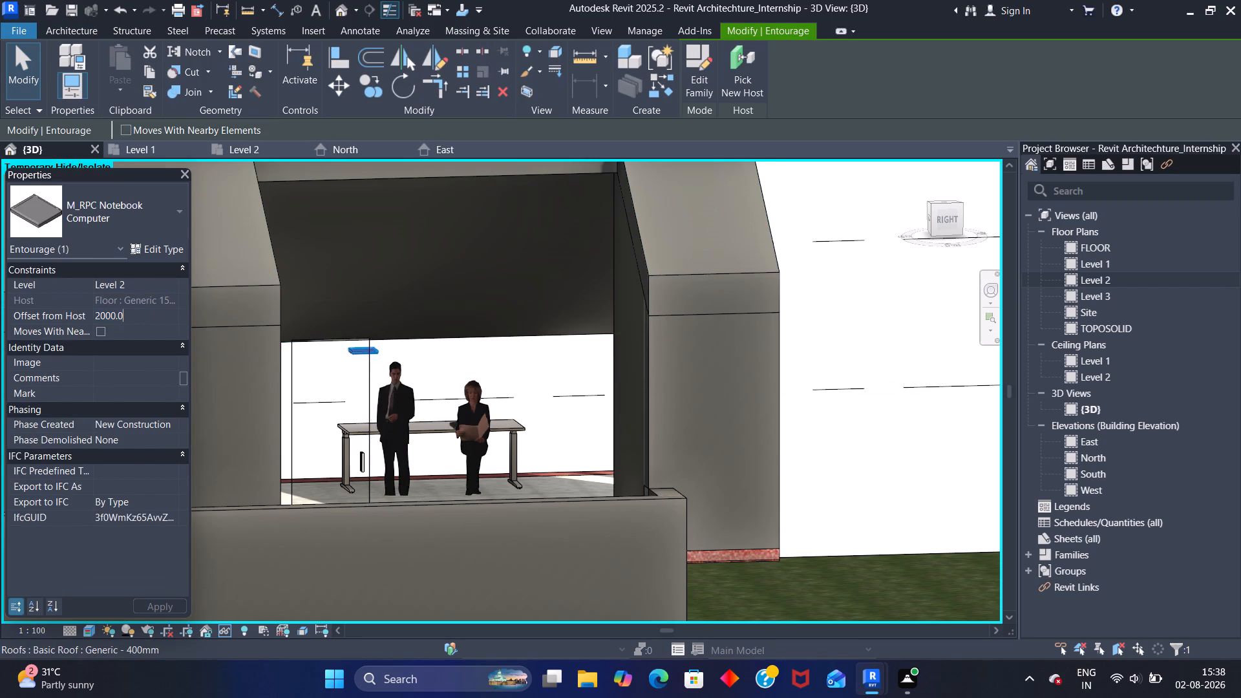
left_click_drag(133, 318, 83, 322)
type("75")
key("0")
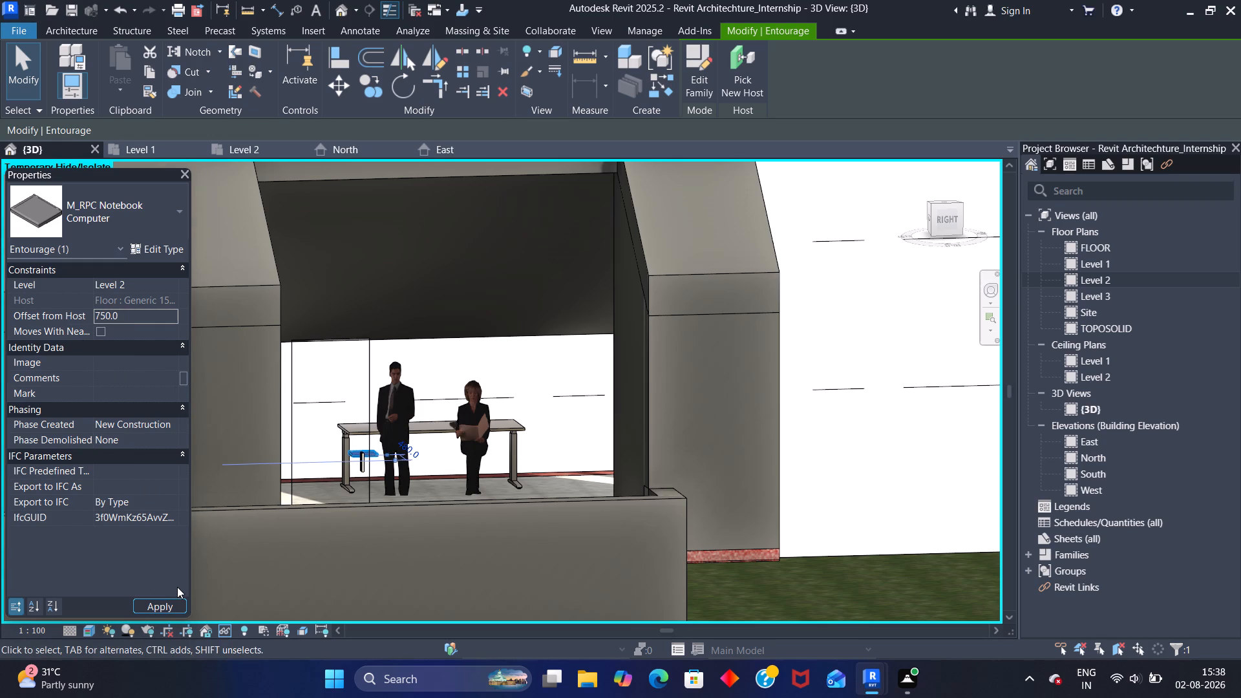
key("Return")
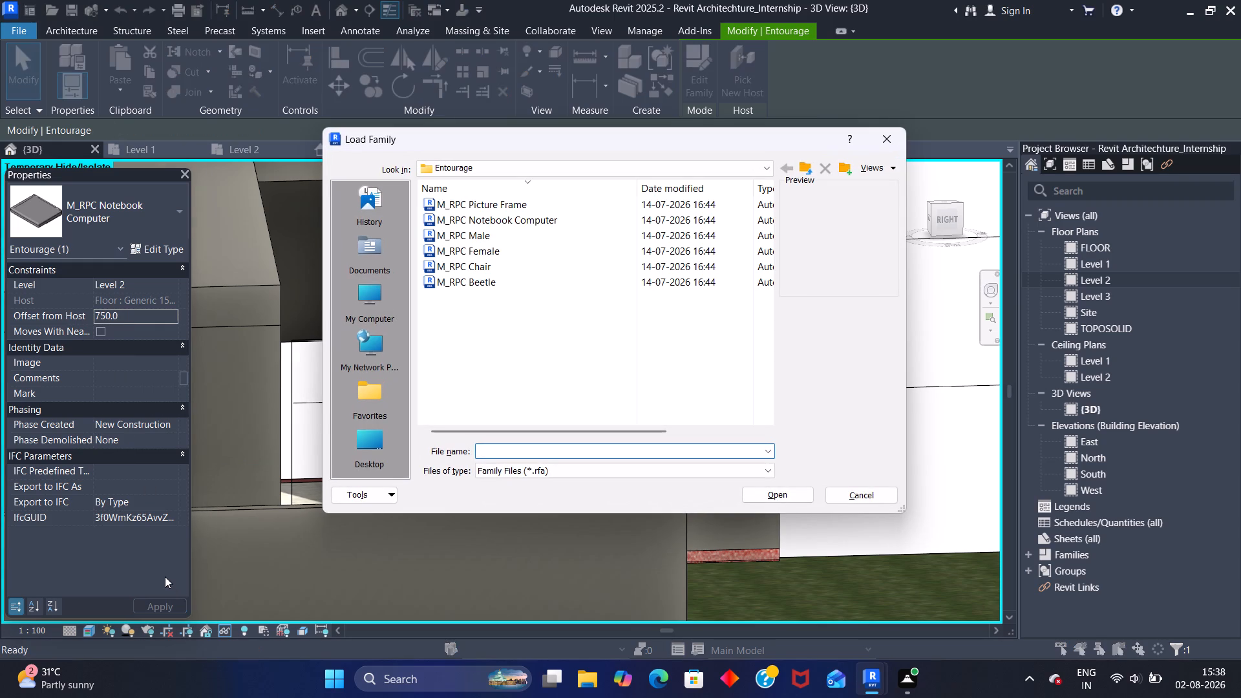
left_click(880, 140)
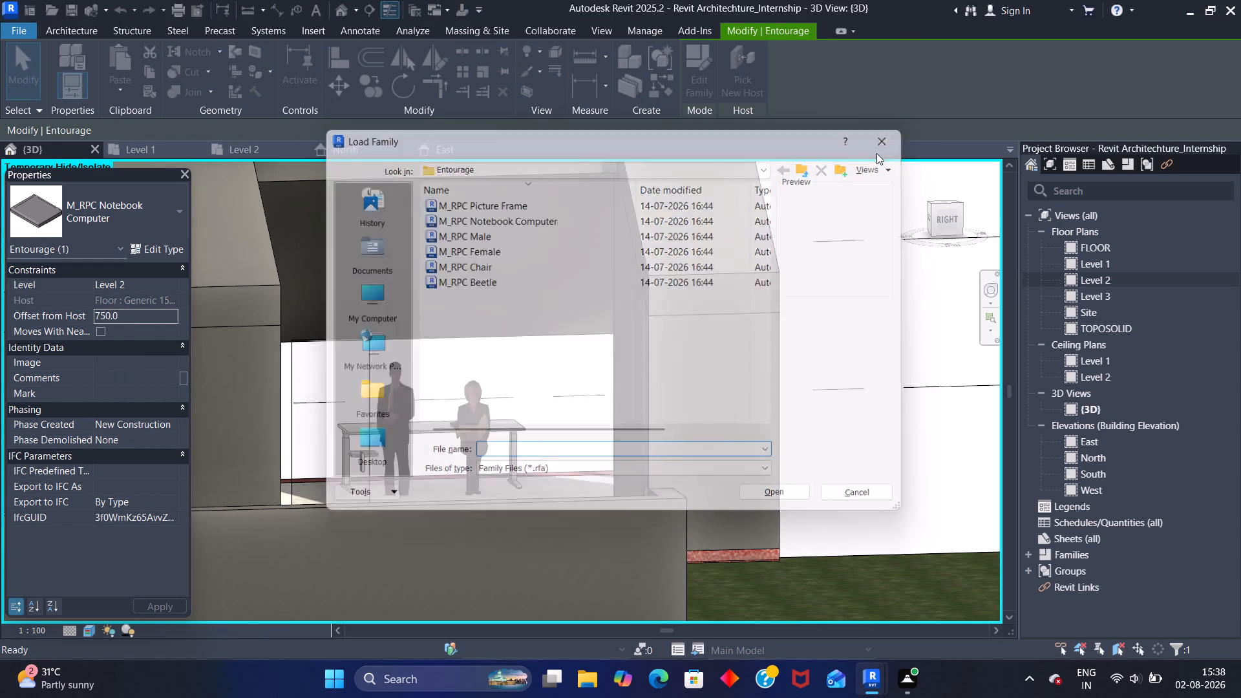
scroll(370, 447, "up", 8)
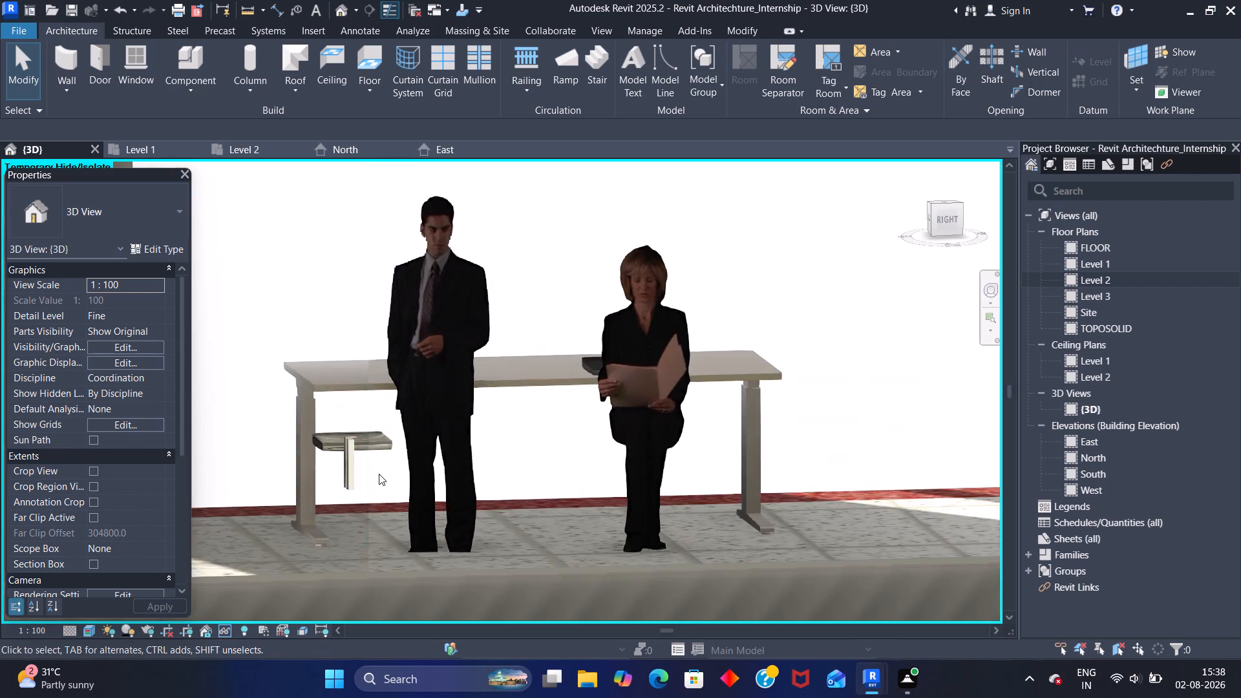
Select the notebook computer floating below the standing desk beside the male figure and nudge it towards the desk's nearby end leg.
scroll(379, 474, "up", 3)
left_click(372, 431)
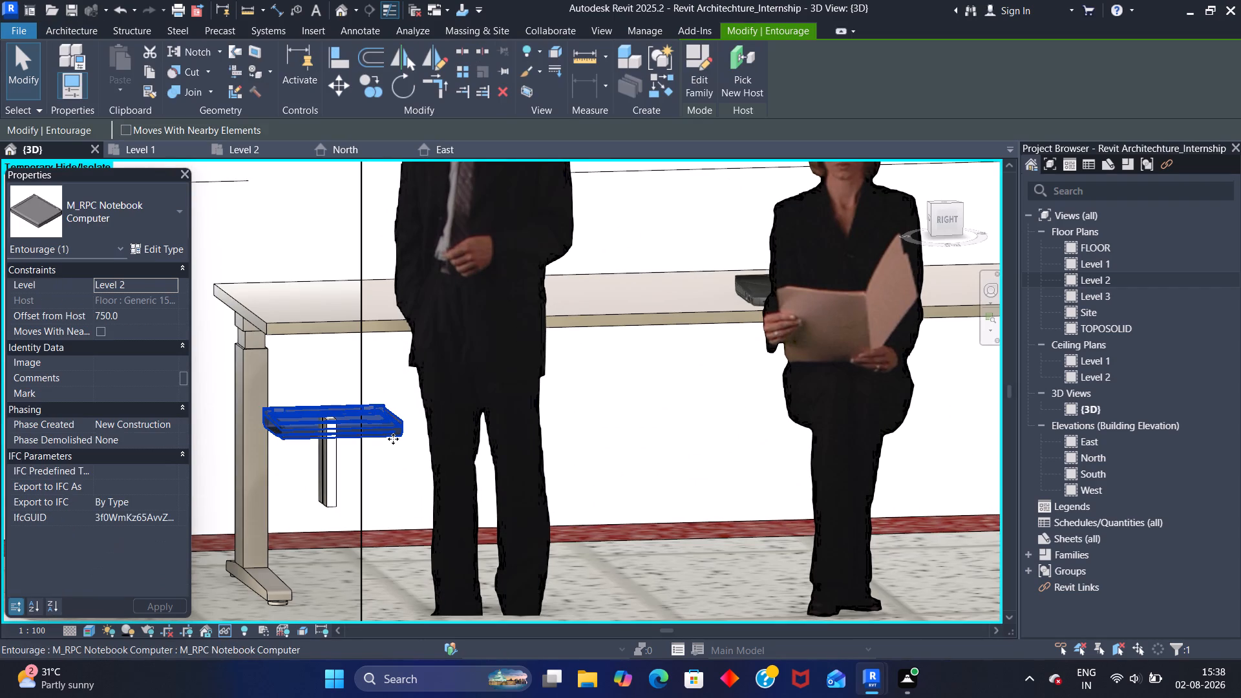
key("Up")
key("Up")
key("Up")
key("Up")
key("Up")
key("Up")
key("Up")
key("Right")
key("Right")
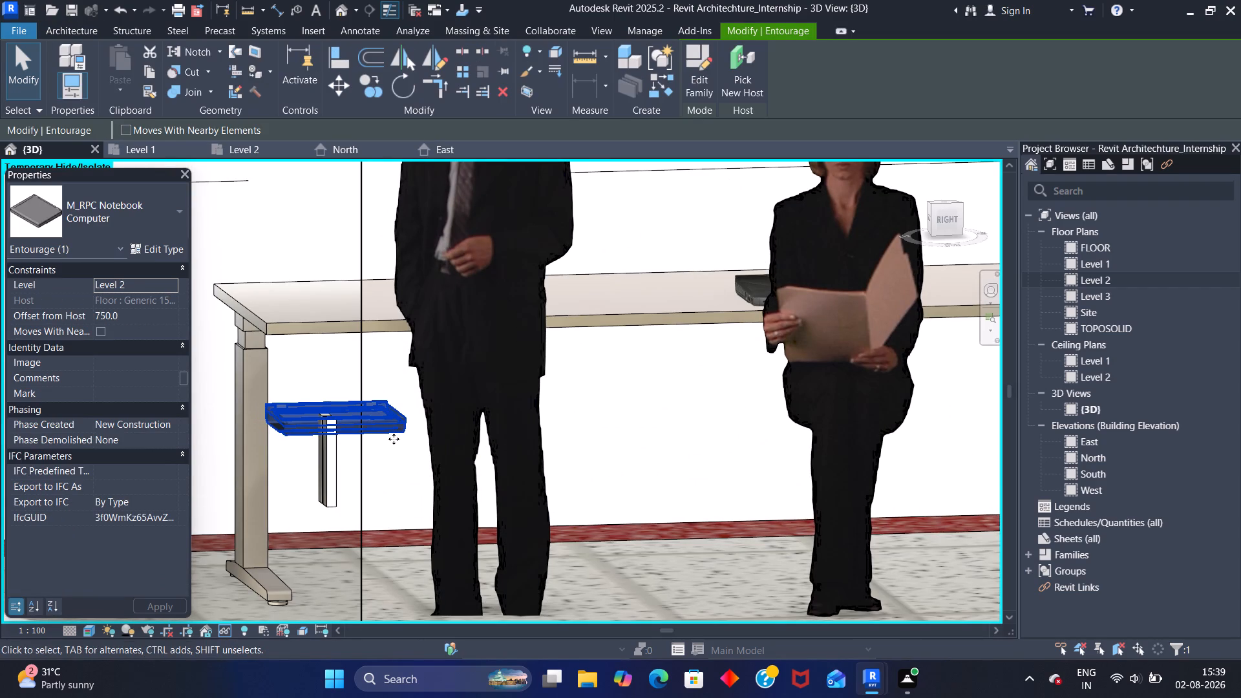
key("Left")
key("Left")
key("Left")
key("Left")
key("Up")
key("Up")
key("Up")
key("Up")
key("Up")
key("Up")
key("Up")
key("Up")
key("Up")
key("Up")
key("Up")
key("Up")
key("Up")
key("Up")
key("Up")
key("Up")
key("Up")
key("Up")
key("Up")
key("Up")
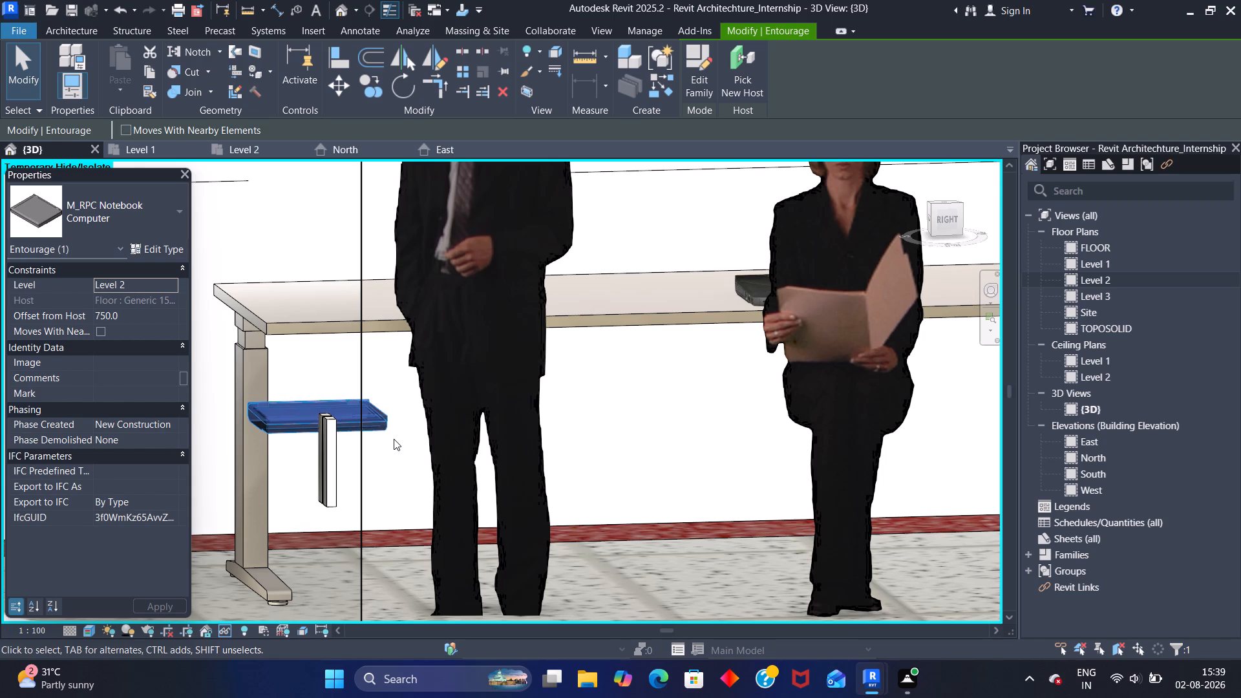
key("Up")
key("Up")
key("Up")
key("Up")
key("Up")
key("Up")
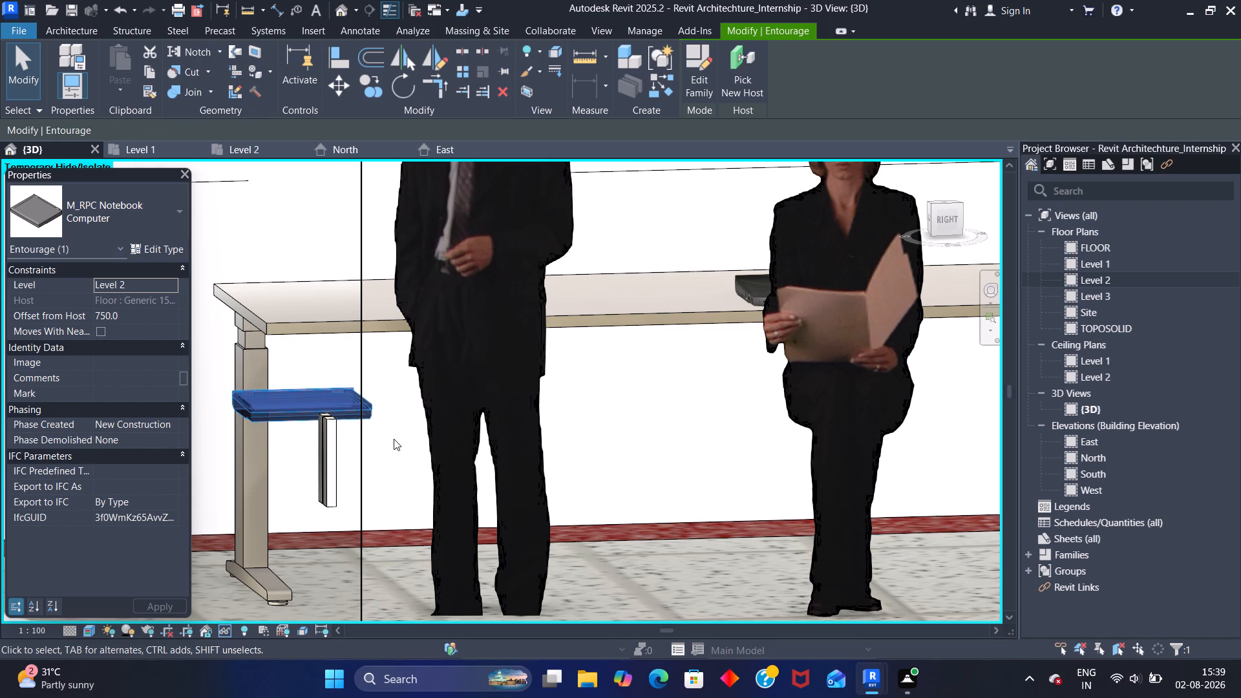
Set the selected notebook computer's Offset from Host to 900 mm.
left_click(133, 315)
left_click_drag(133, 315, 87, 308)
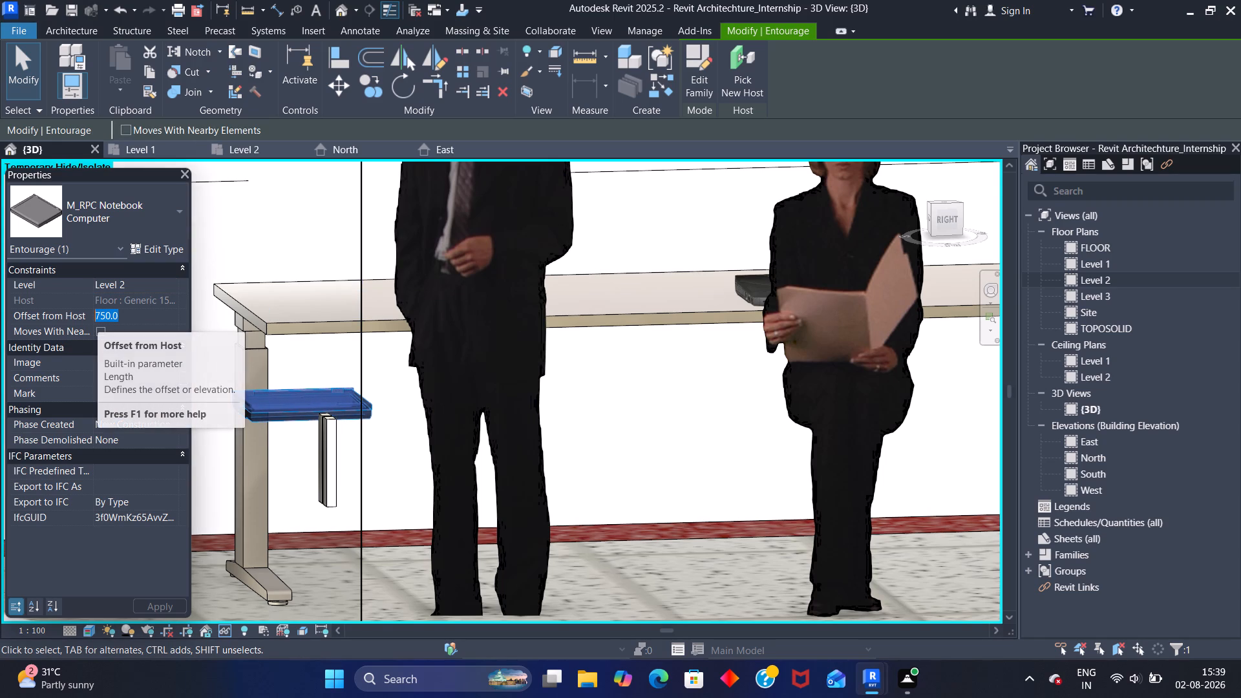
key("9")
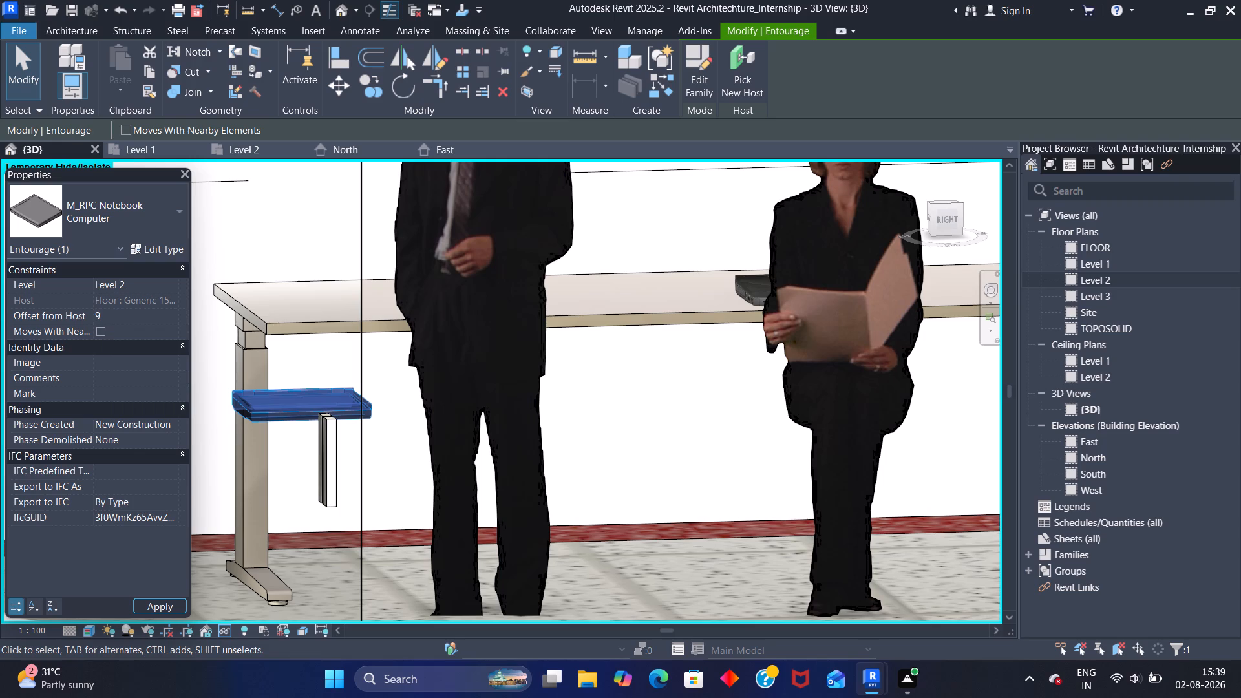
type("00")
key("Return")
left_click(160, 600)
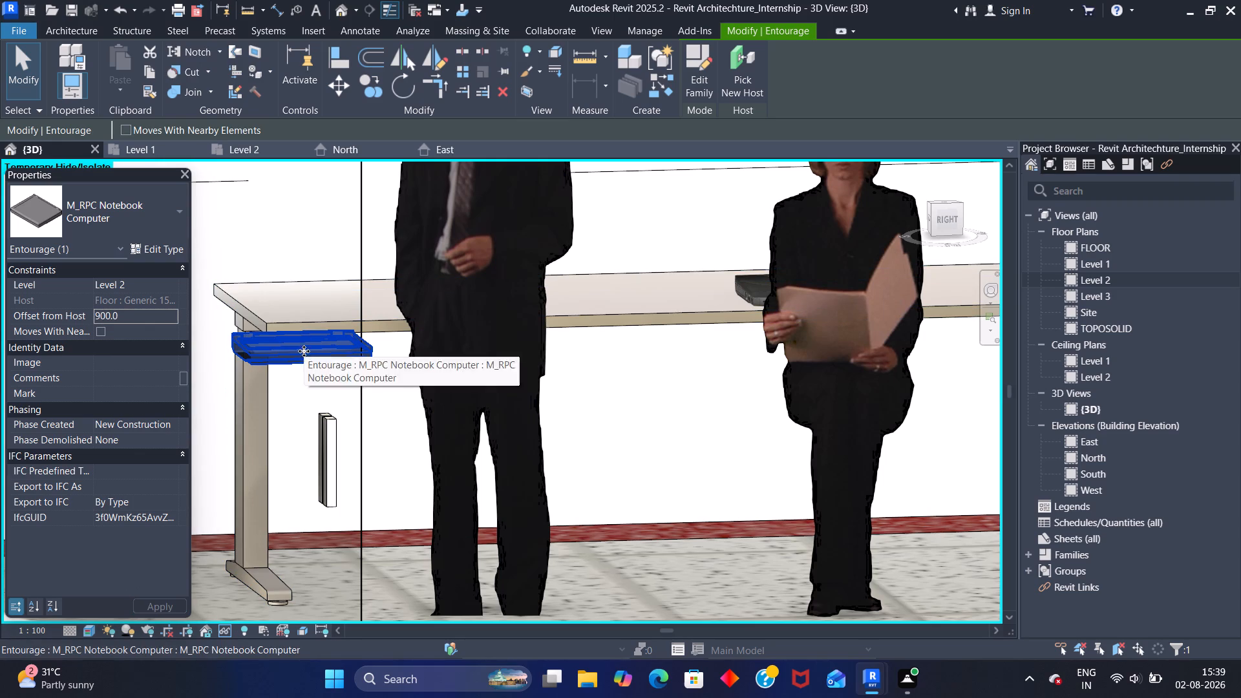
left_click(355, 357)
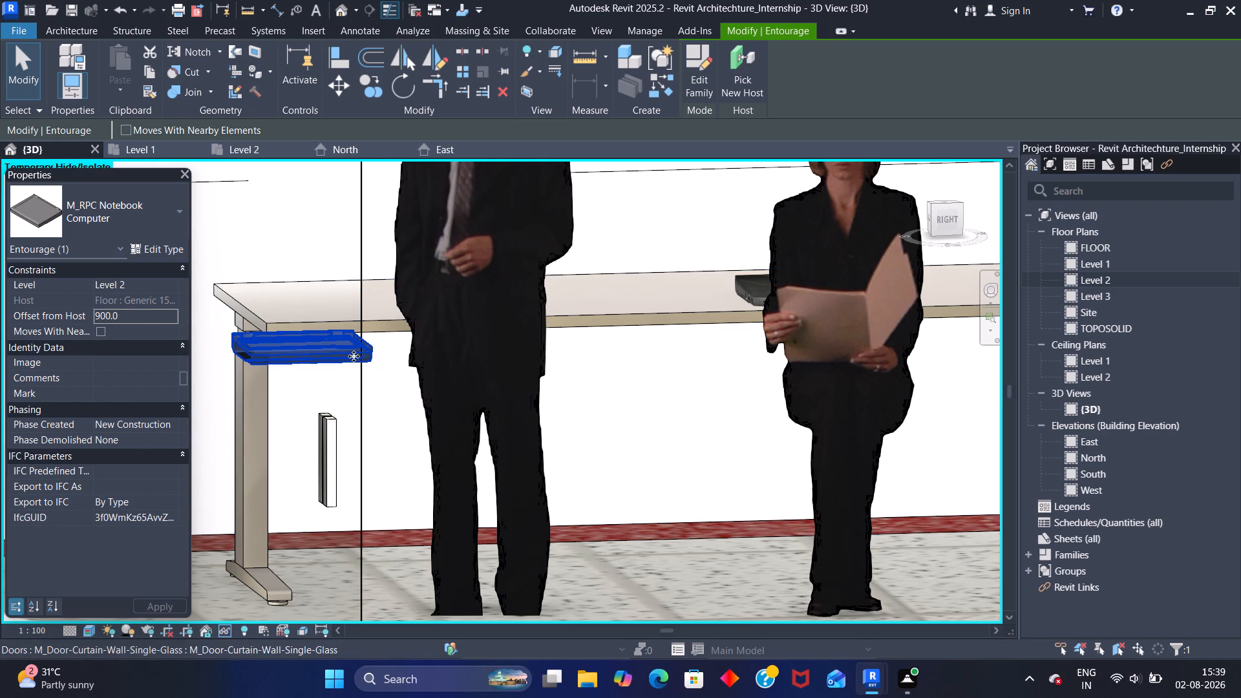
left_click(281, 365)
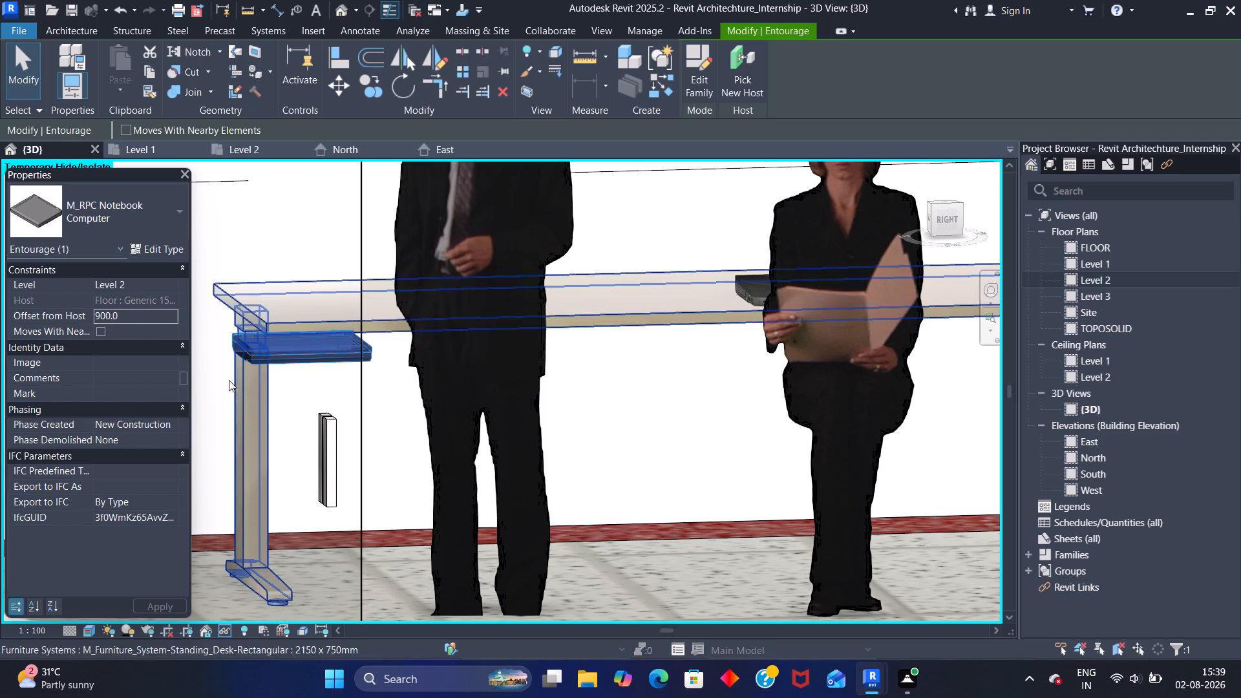
Set the selected notebook computer's Offset from Host to 1000 mm.
left_click_drag(120, 313, 71, 313)
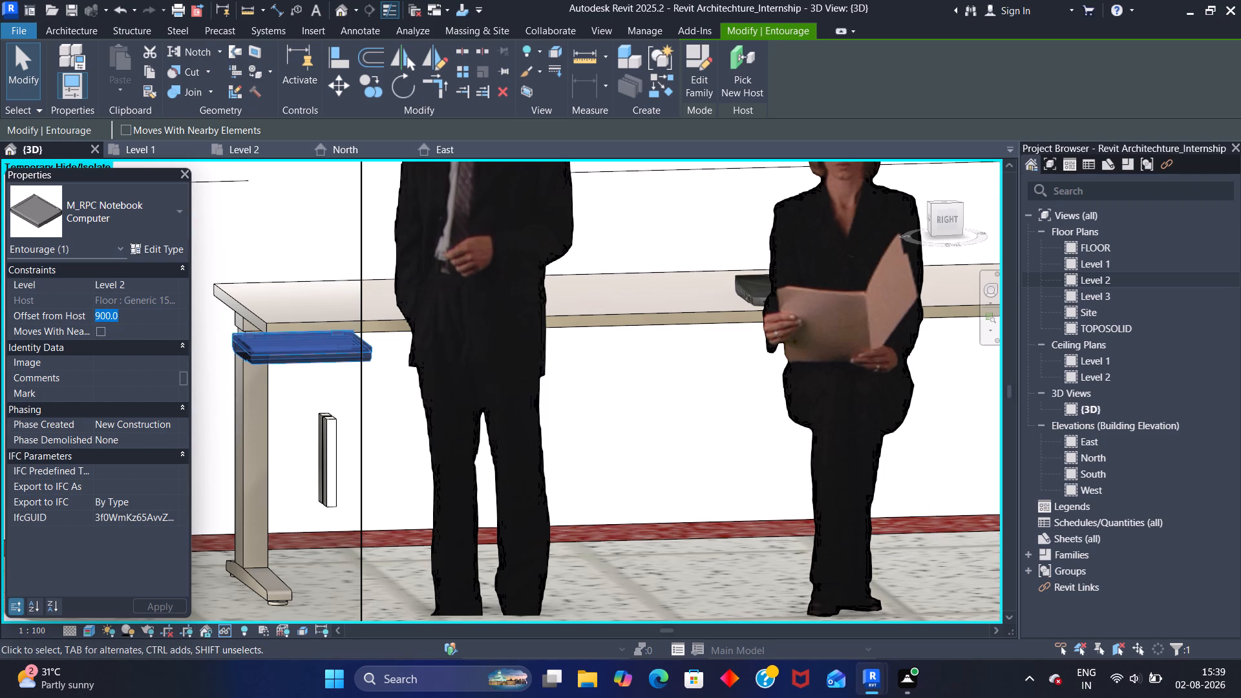
type("1000")
key("Return")
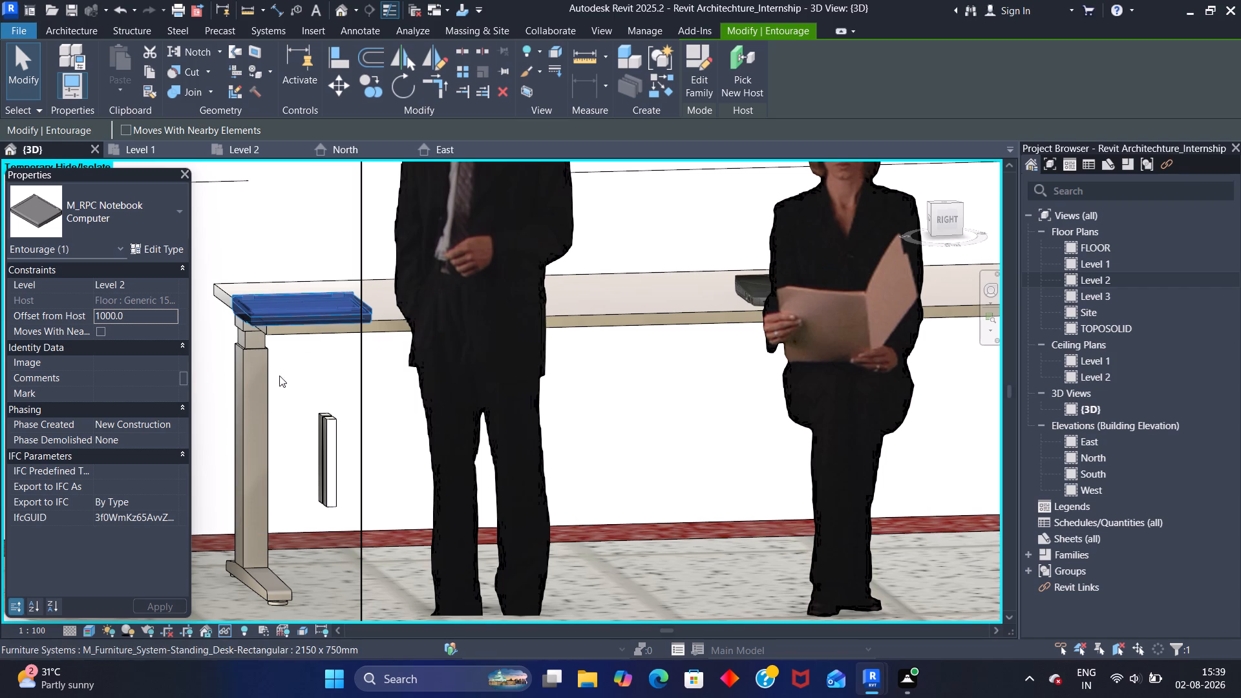
From the back-left side of the desk, nudge the raised notebook computer away from the female figure towards the male figure.
middle_click_drag(617, 418, 608, 392, "shift")
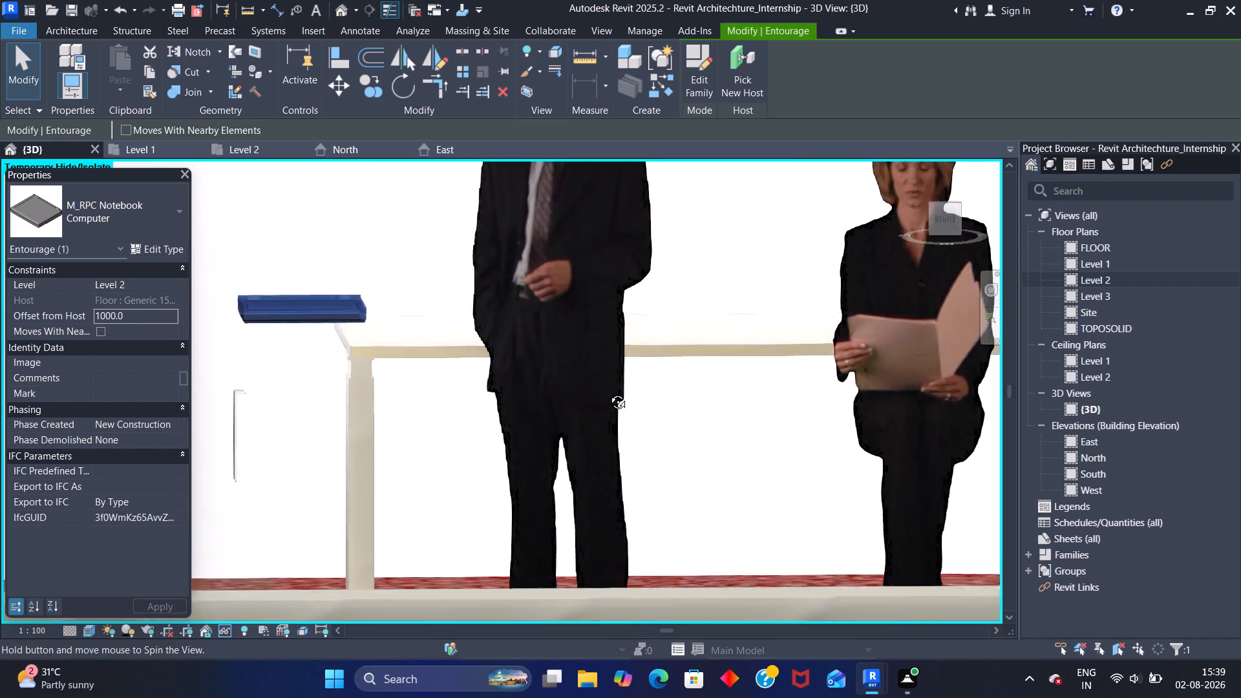
middle_click_drag(608, 392, 641, 391, "shift")
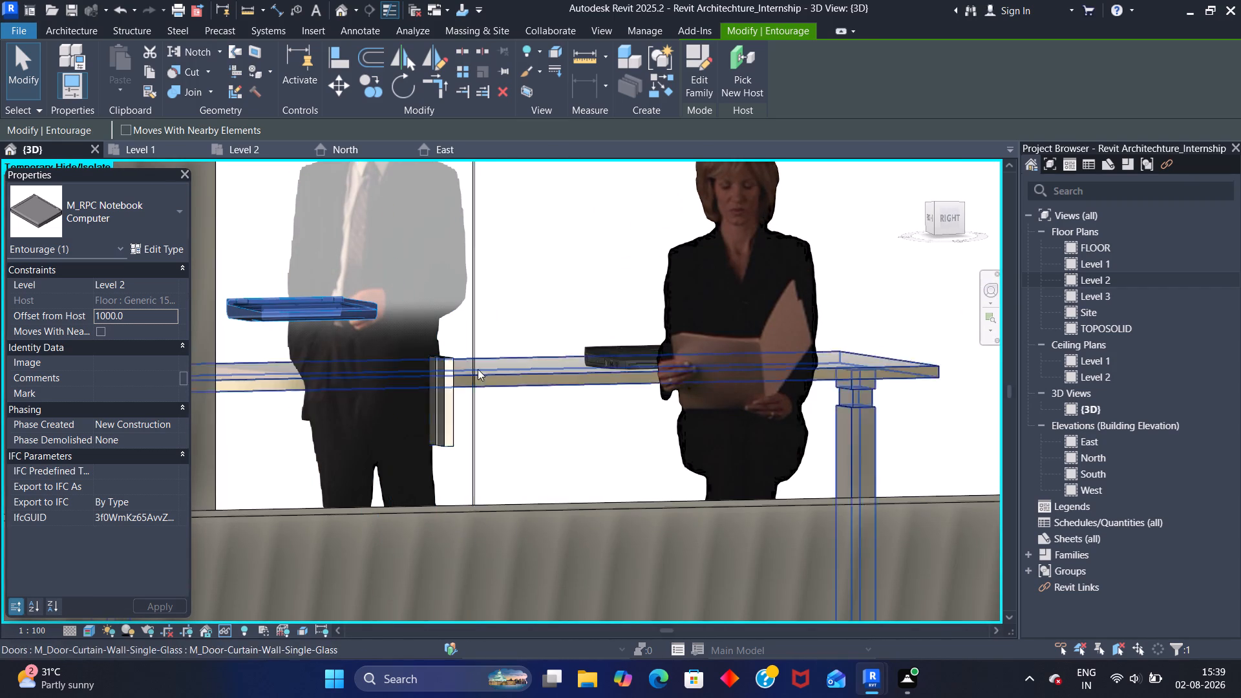
middle_click_drag(482, 362, 457, 406, "shift")
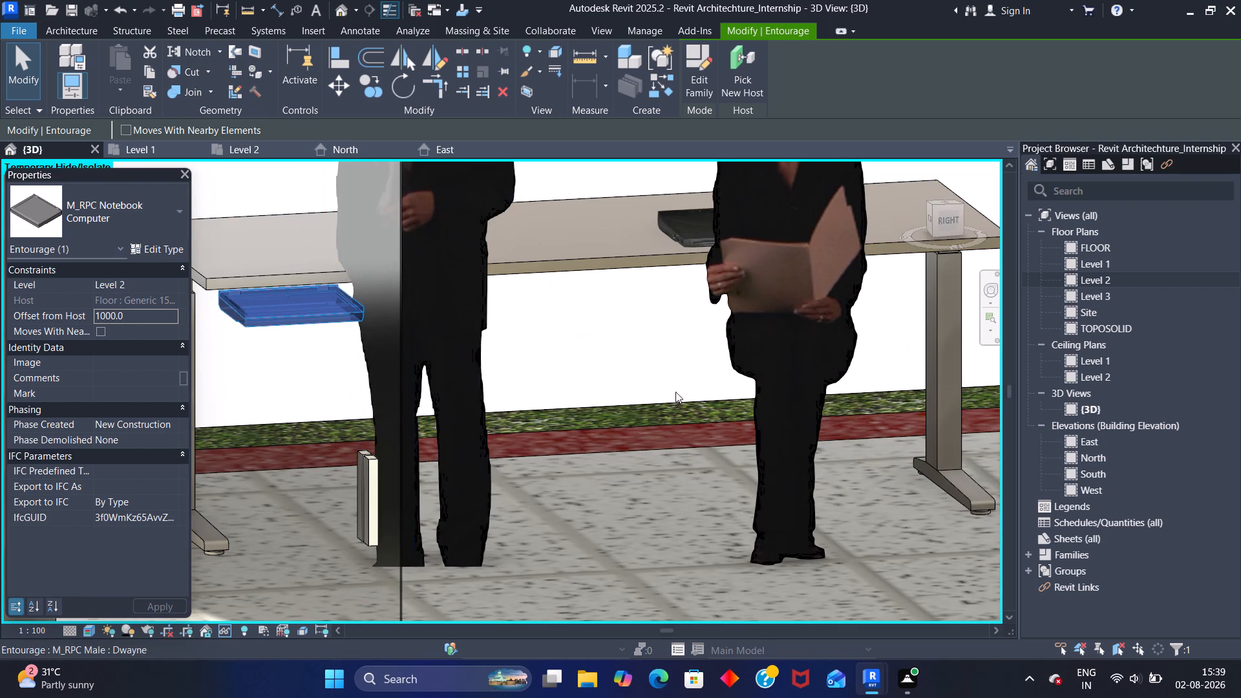
middle_click_drag(761, 412, 642, 428)
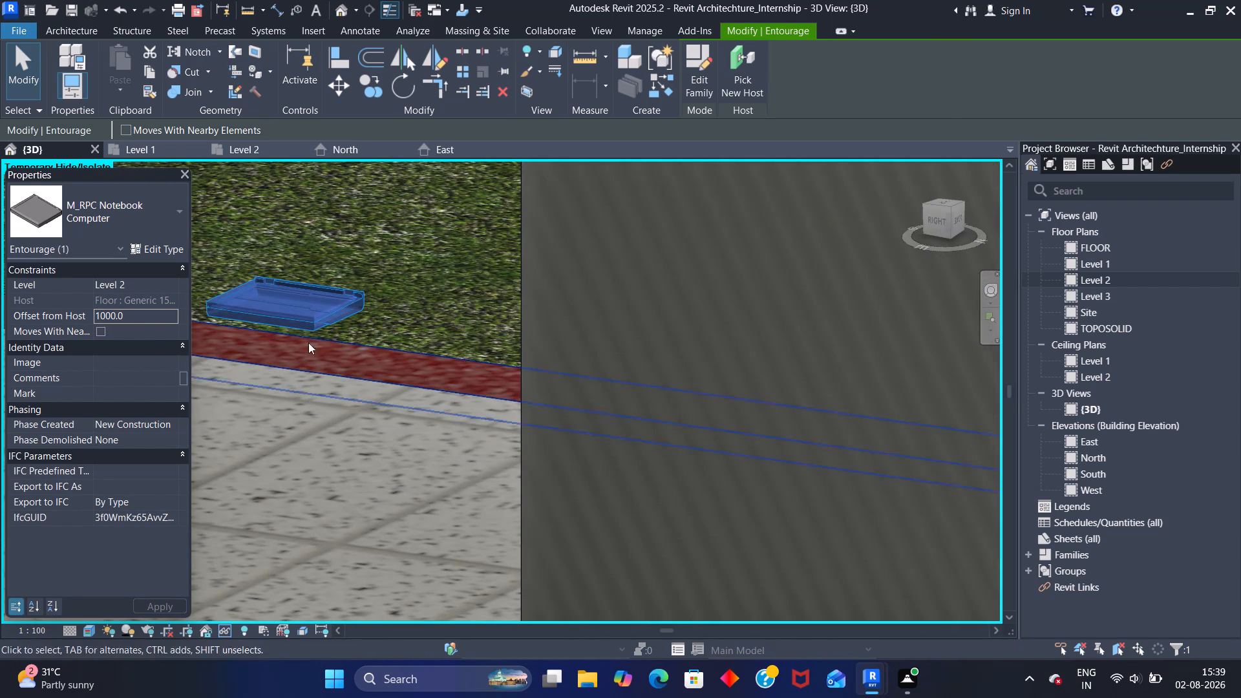
middle_click_drag(867, 464, 733, 436, "shift")
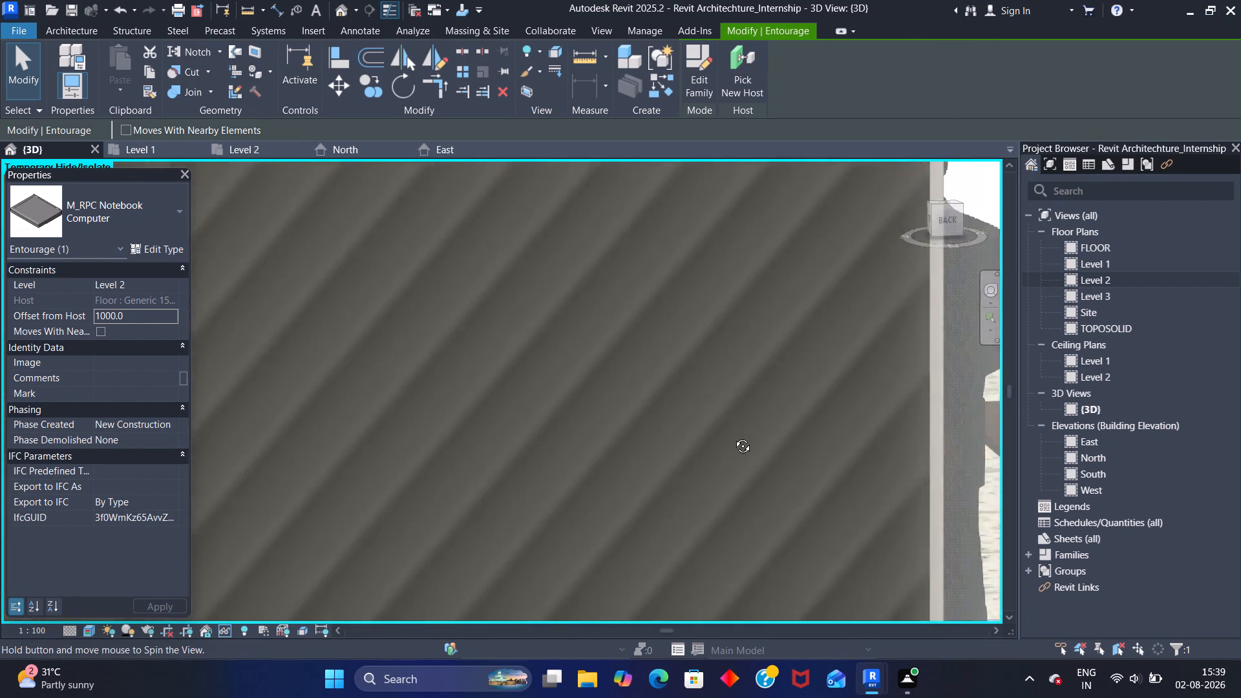
middle_click_drag(733, 436, 601, 408, "shift")
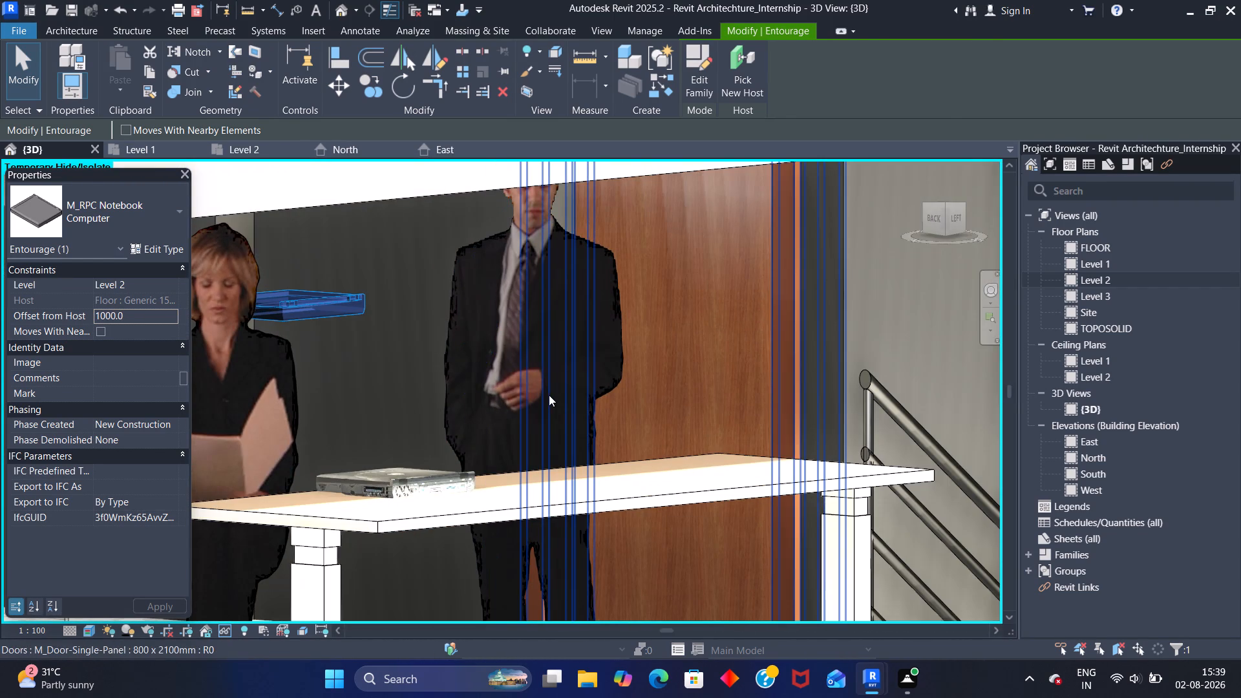
key("Down")
key("Down")
key("Down")
key("Up")
key("Up")
key("Up")
key("Up")
key("Up")
key("Up")
key("Up")
key("Up")
key("Up")
key("Up")
key("Up")
key("Up")
key("Up")
key("Up")
key("Up")
key("Up")
key("Up")
key("Up")
key("Up")
key("Up")
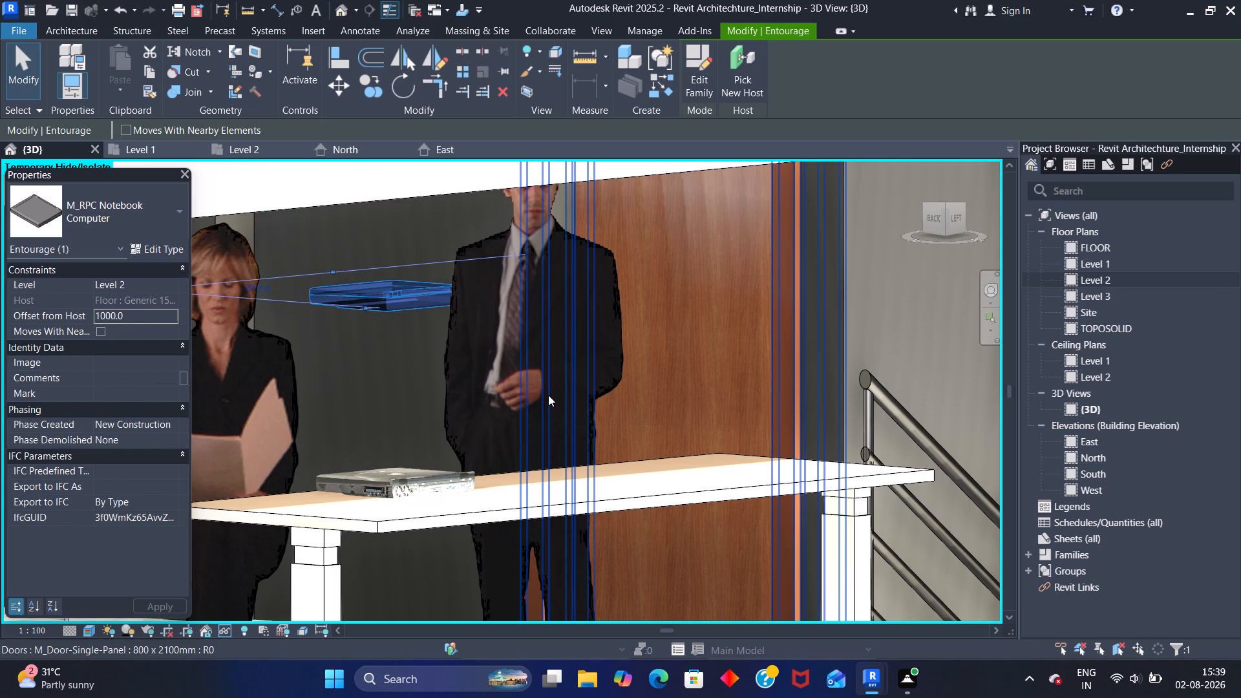
Nudge the raised notebook computer along the desk, past the male figure, until it is in front of the wooden door.
key("Right")
key("Right")
key("Right")
key("Right")
key("Right")
key("Right")
key("Right")
key("Right")
key("Right")
key("Right")
key("Right")
key("Right")
key("Right")
key("Right")
key("Right")
key("Right")
key("Right")
key("Right")
key("Right")
key("Right")
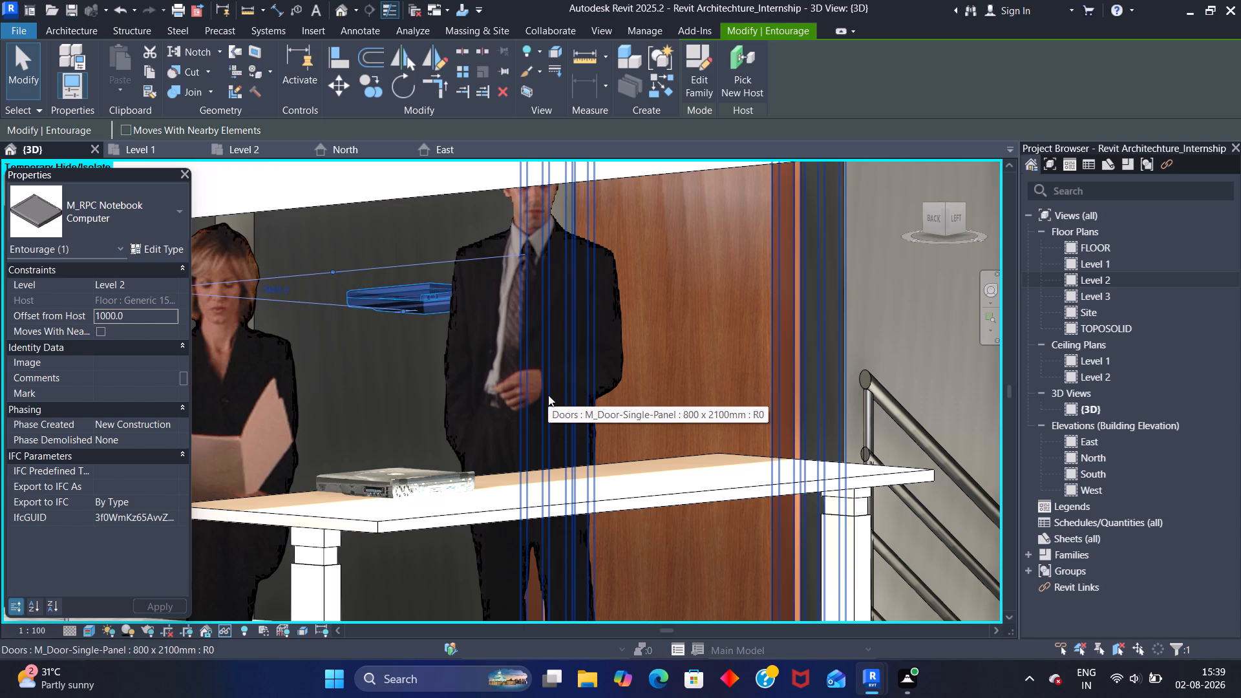
key("Right")
key("Right")
key("Right")
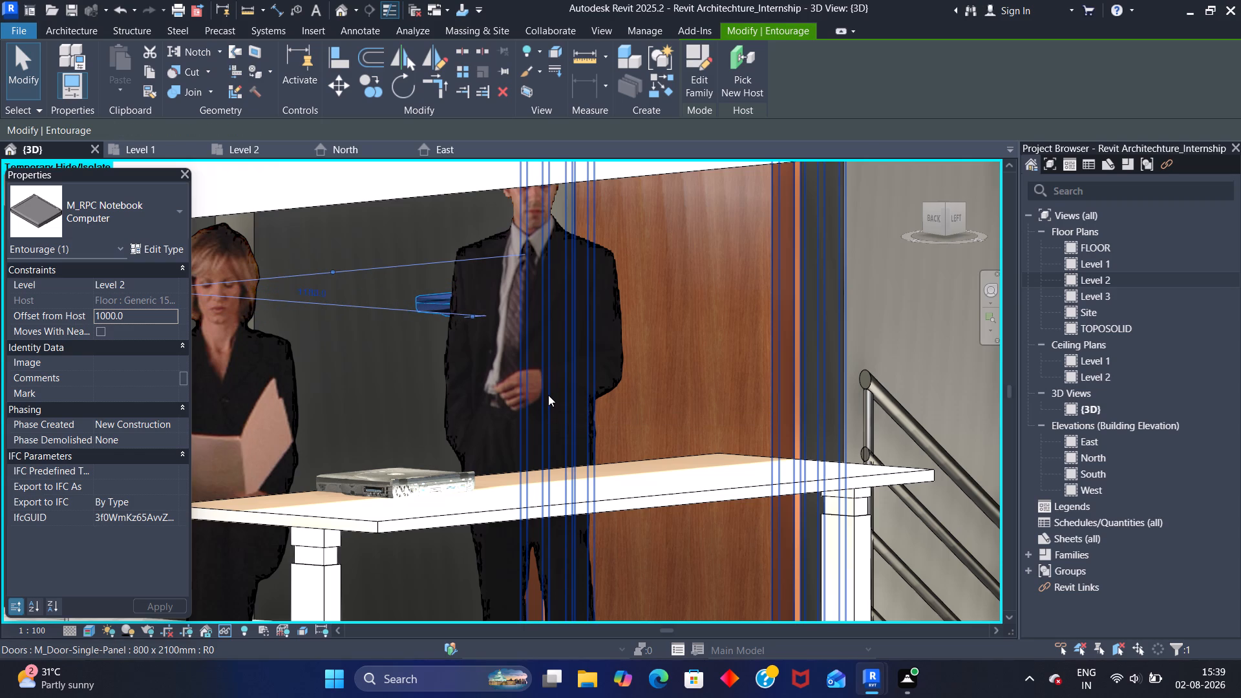
key("Right")
key("Right")
key("Right")
key("Right")
key("Right")
key("Right")
key("Right")
key("Right")
key("Right")
key("Right")
key("Right")
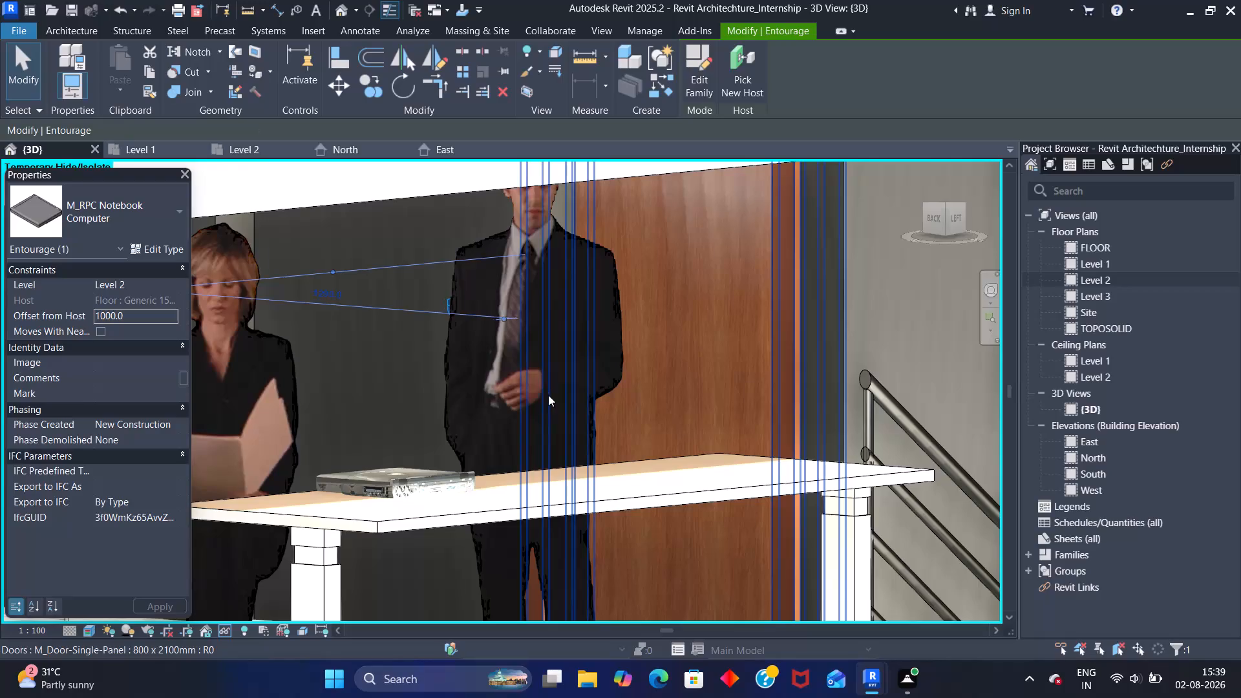
key("Right")
key("Right")
key("Right")
key("Right")
key("Right")
key("Right")
key("Right")
key("Right")
key("Right")
key("Right")
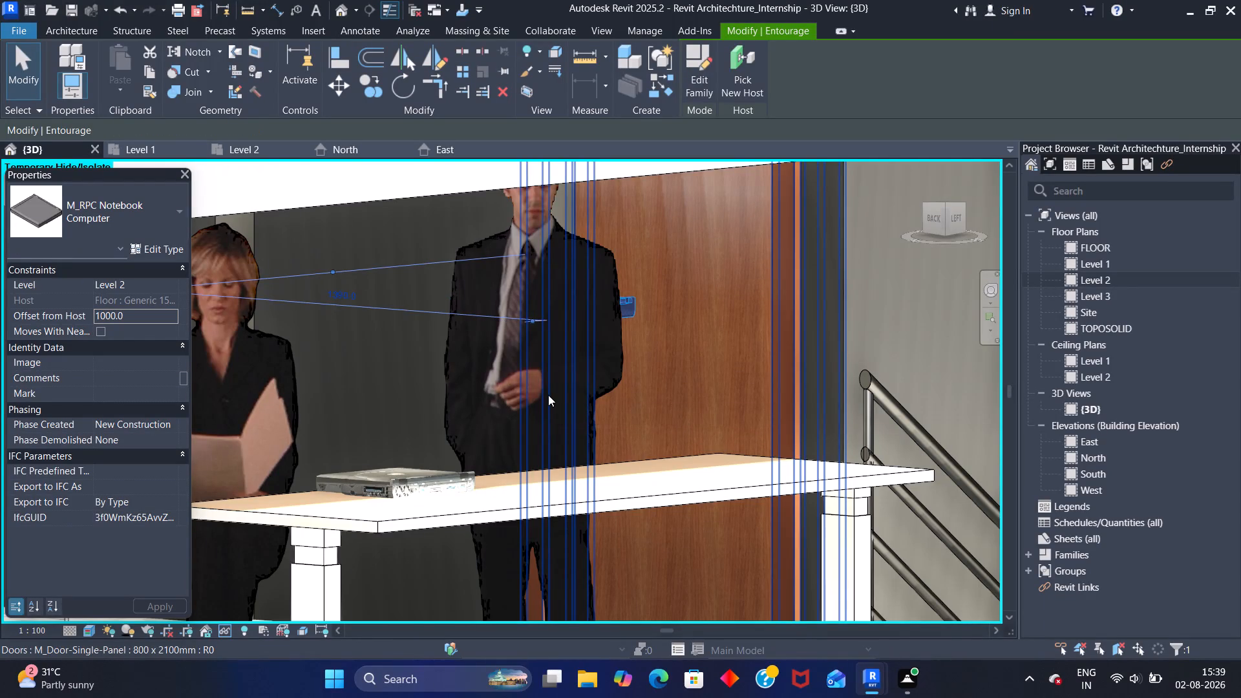
key("Right")
key("Right")
key("Right")
key("Right")
key("Right")
key("Right")
key("Right")
key("Right")
key("Right")
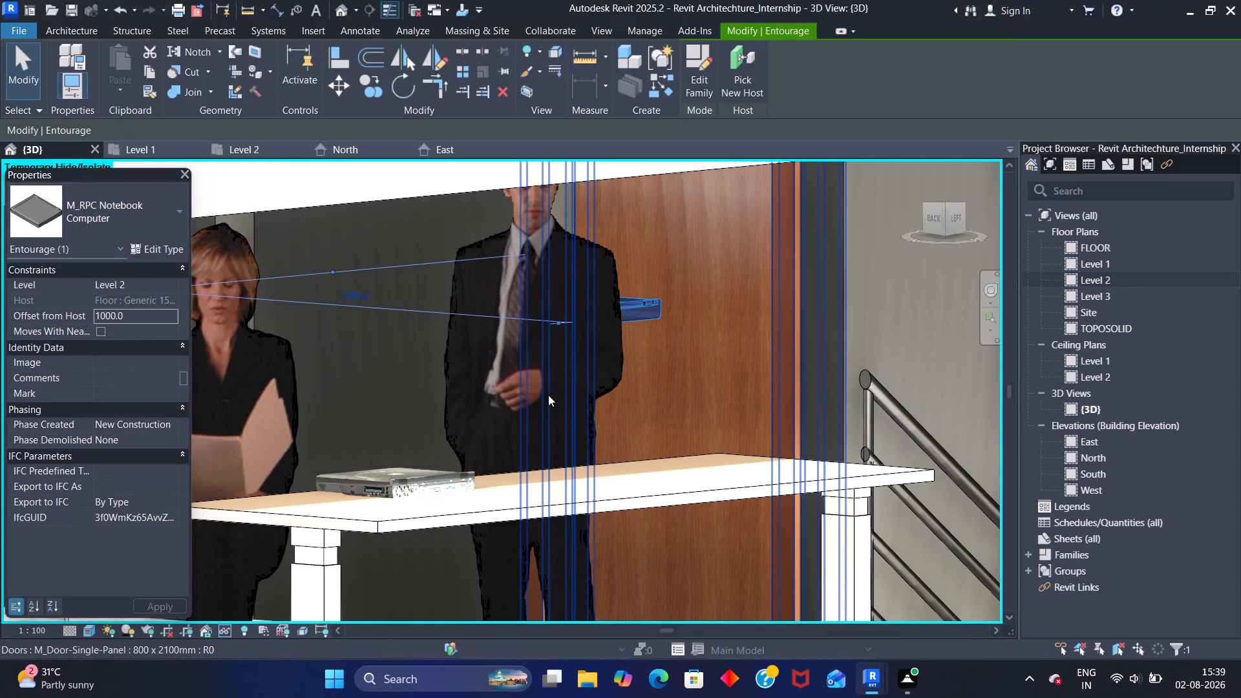
key("Right")
key("Right")
key("Right")
key("Right")
key("Right")
key("Right")
key("Right")
key("Right")
key("Right")
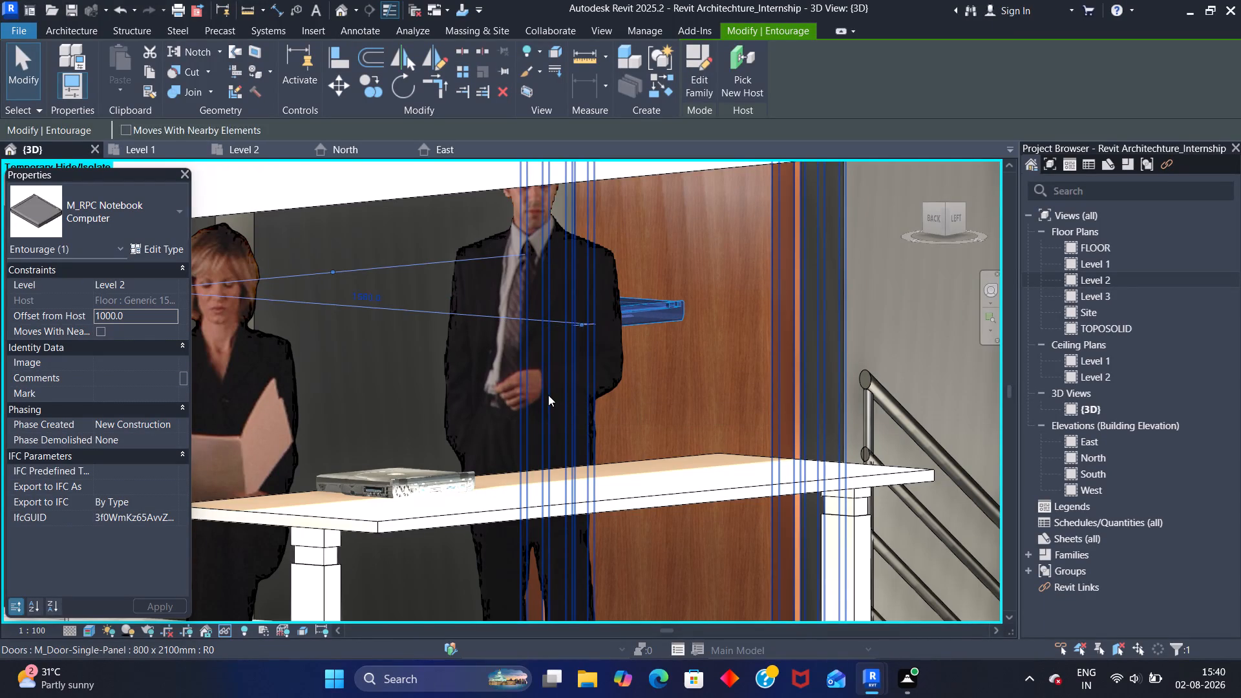
key("Right")
key("Right")
key("Right")
key("Right")
key("Right")
key("Right")
key("Right")
key("Right")
key("Right")
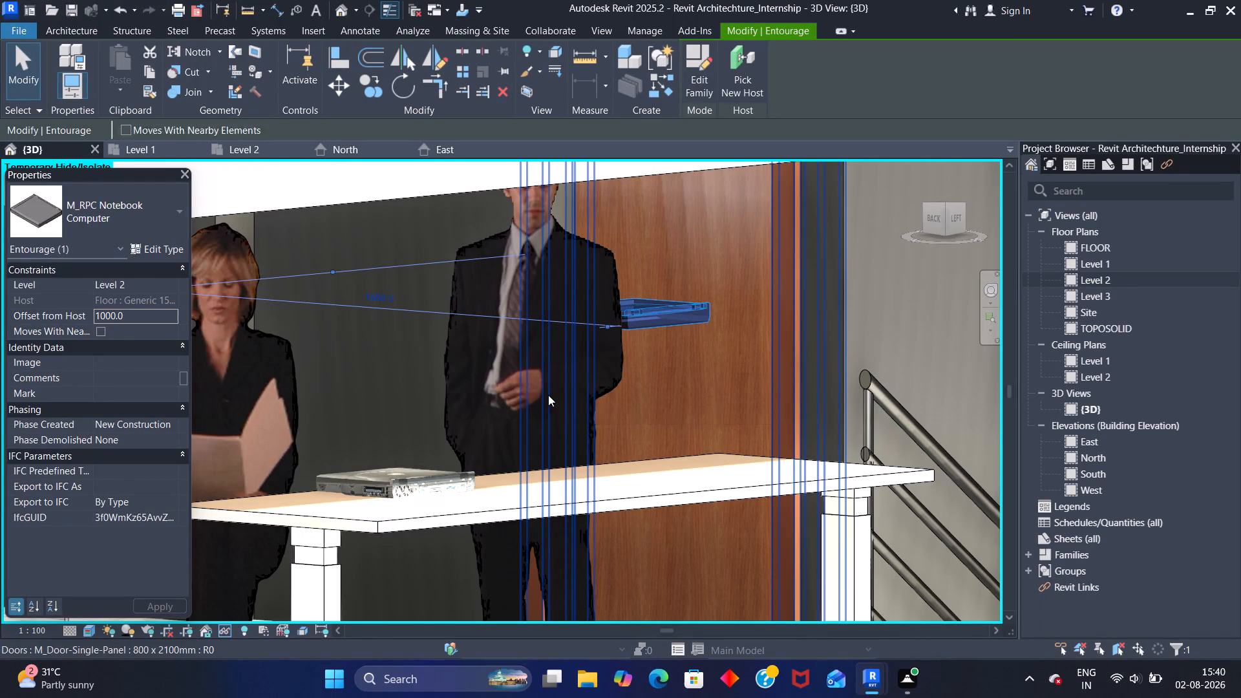
key("Right")
key("Right")
key("Right")
key("Right")
key("Right")
key("Right")
key("Right")
key("Right")
key("Right")
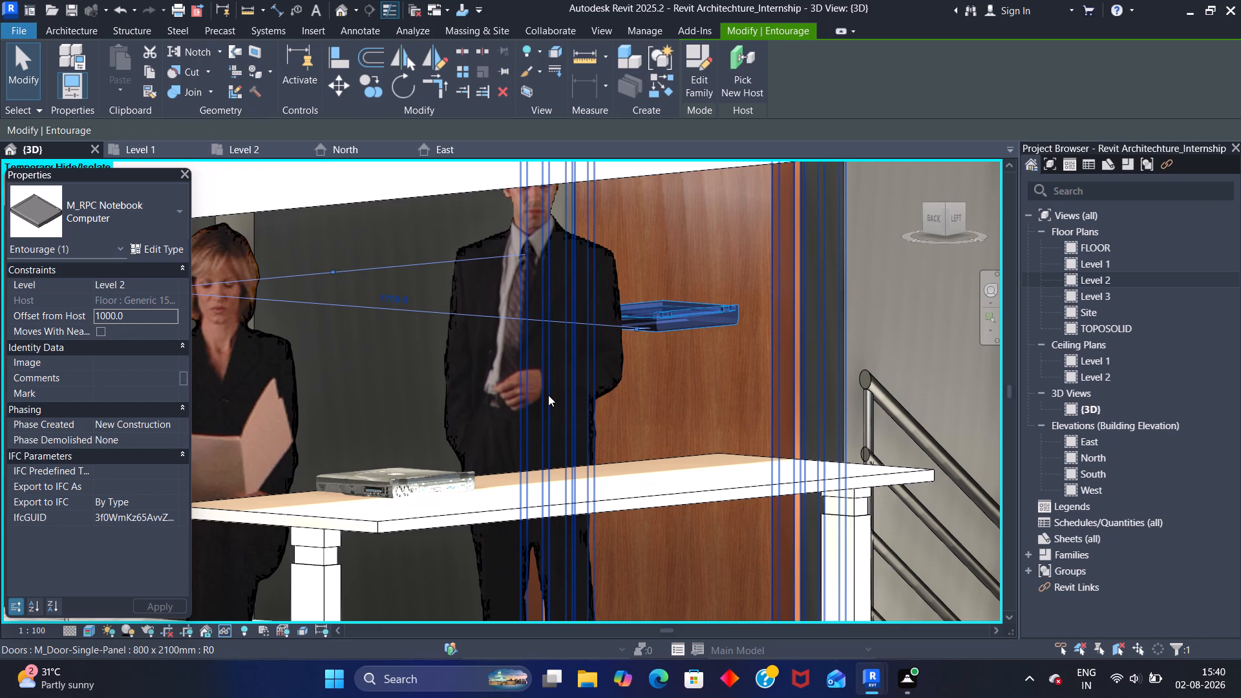
key("Right")
key("Right")
key("Right")
key("Right")
key("Right")
key("Right")
key("Right")
key("Right")
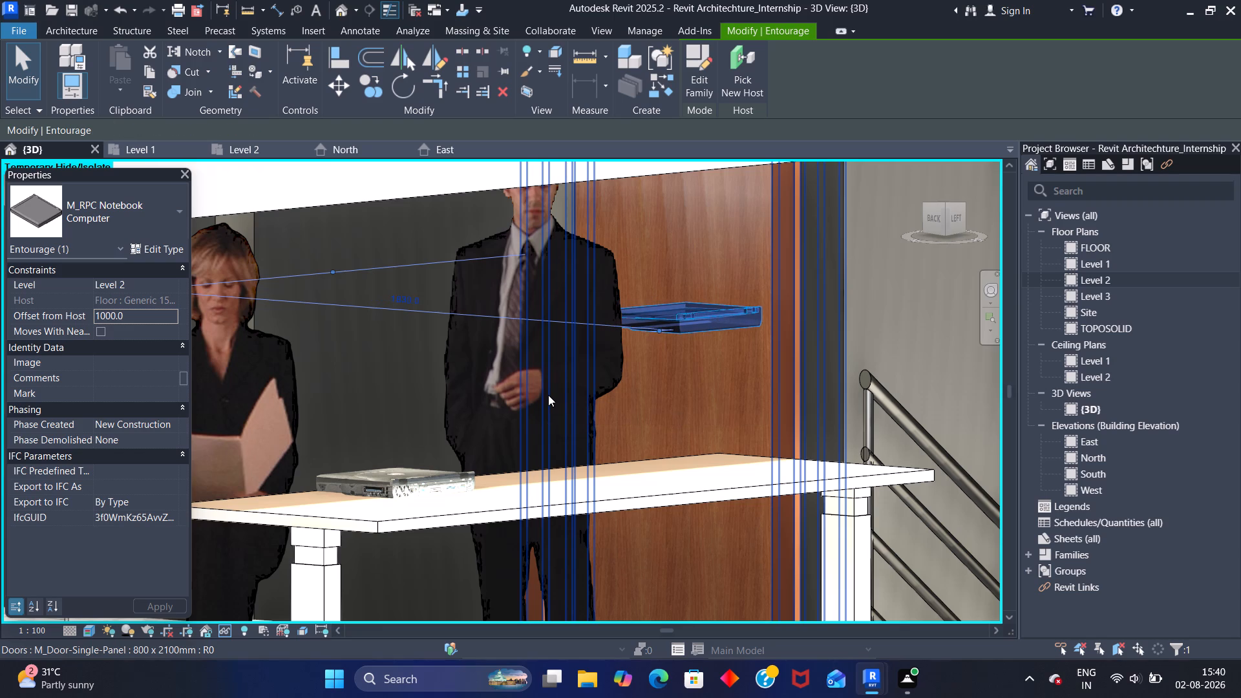
key("Right")
key("Right")
Nudge the notebook computer slightly across the desk towards its near long edge and a little further along towards the stair railing.
key("Down")
key("Down")
key("Down")
key("Down")
key("Down")
key("Down")
key("Down")
key("Down")
key("Down")
key("Down")
key("Down")
key("Down")
key("Down")
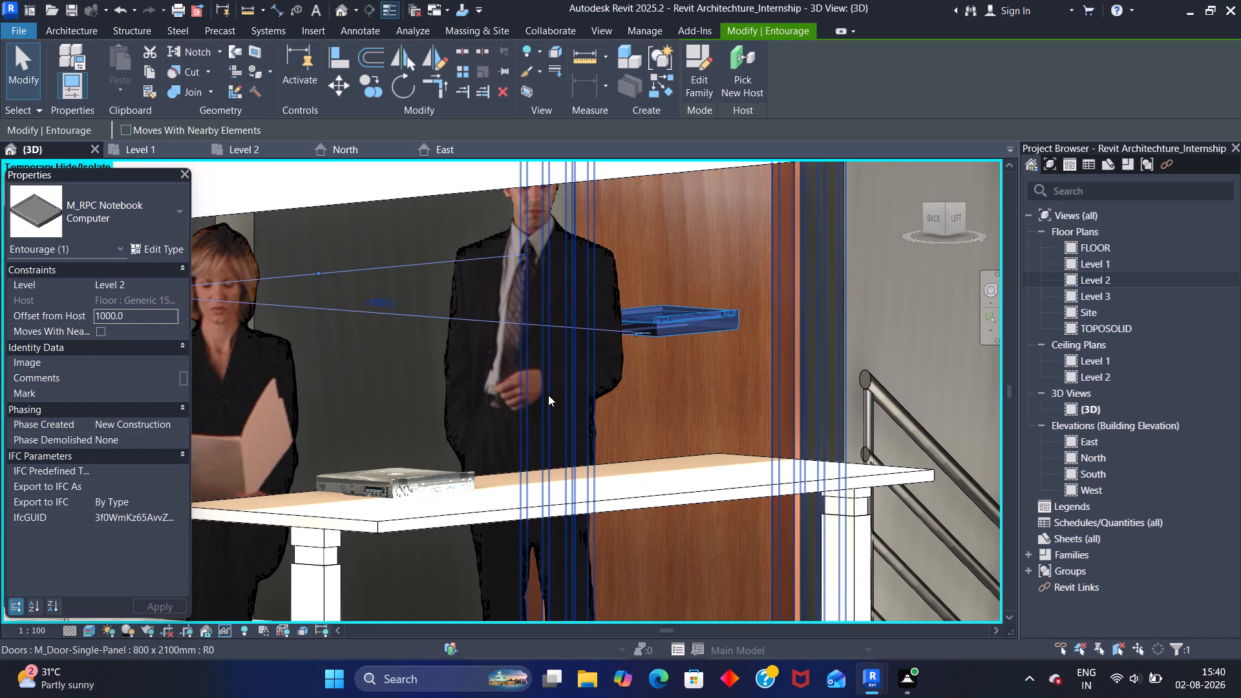
key("Down")
key("Down")
key("Right")
key("Right")
key("Right")
key("Right")
key("Right")
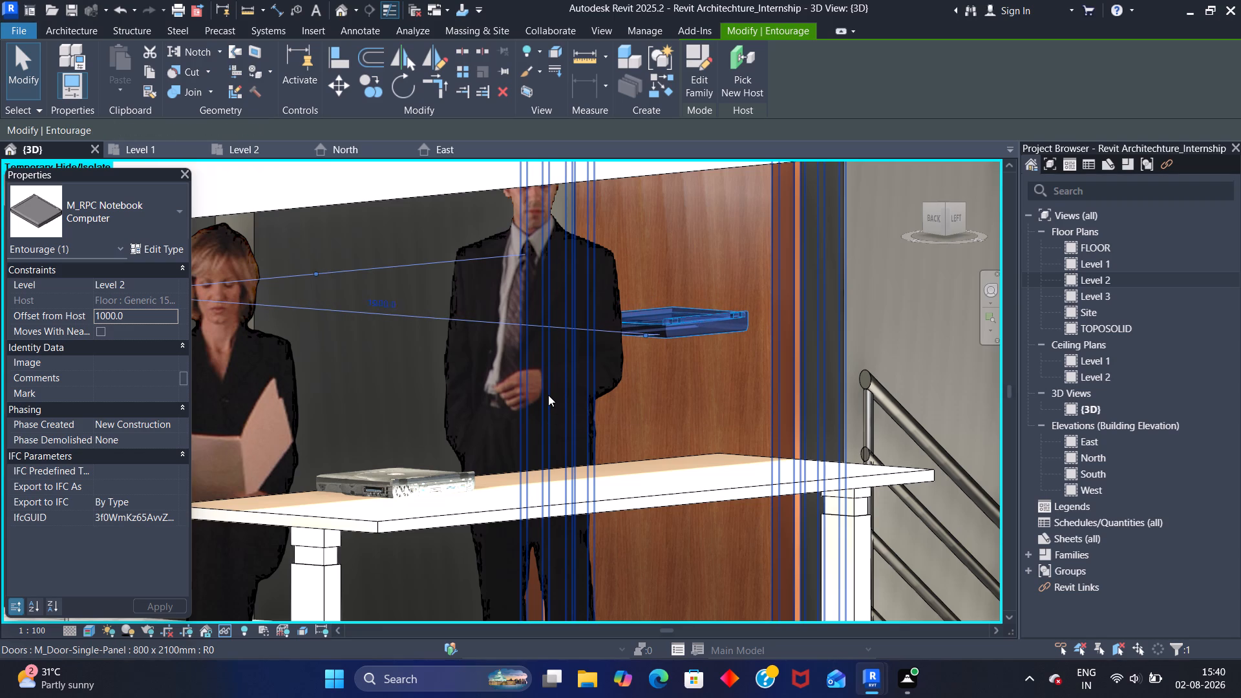
key("Right")
key("Right")
key("Right")
key("Right")
key("Right")
key("Right")
key("Right")
key("Right")
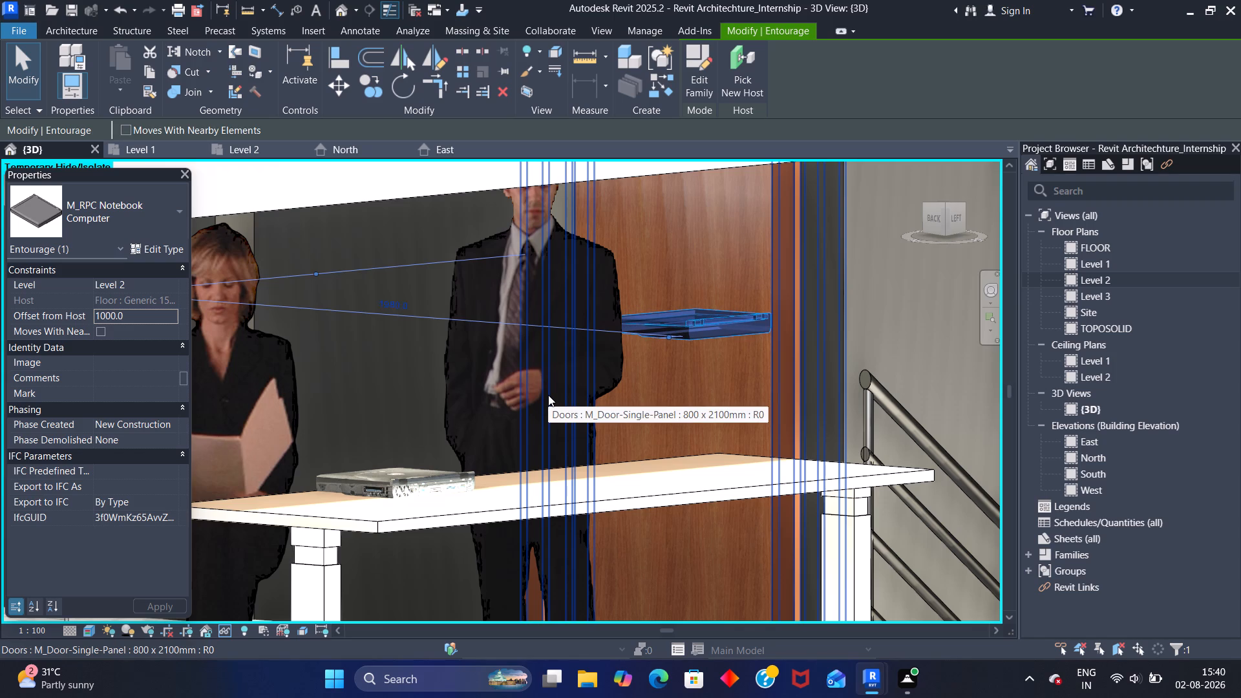
key("Down")
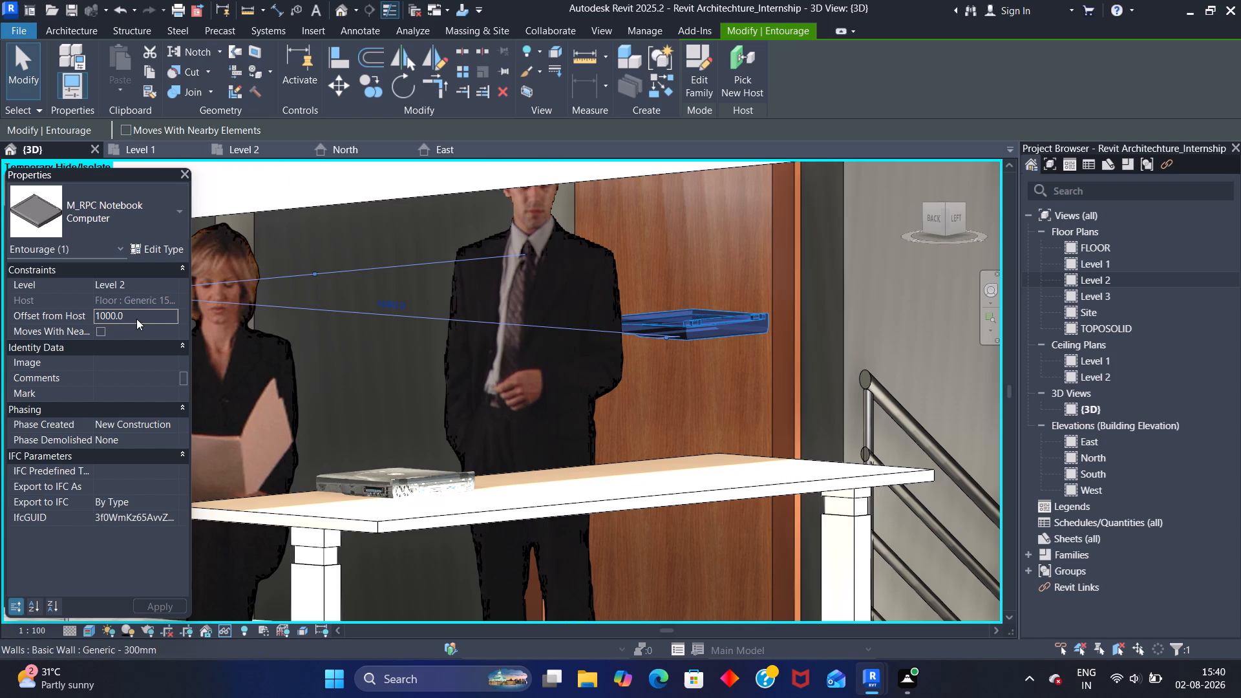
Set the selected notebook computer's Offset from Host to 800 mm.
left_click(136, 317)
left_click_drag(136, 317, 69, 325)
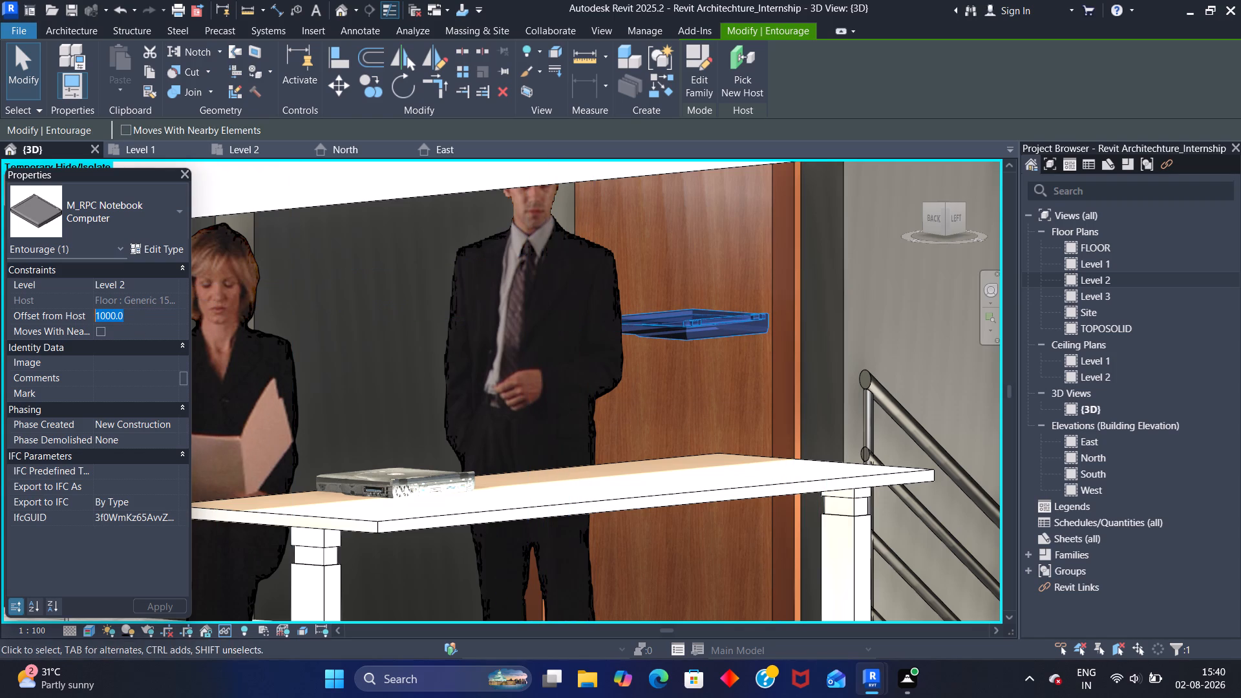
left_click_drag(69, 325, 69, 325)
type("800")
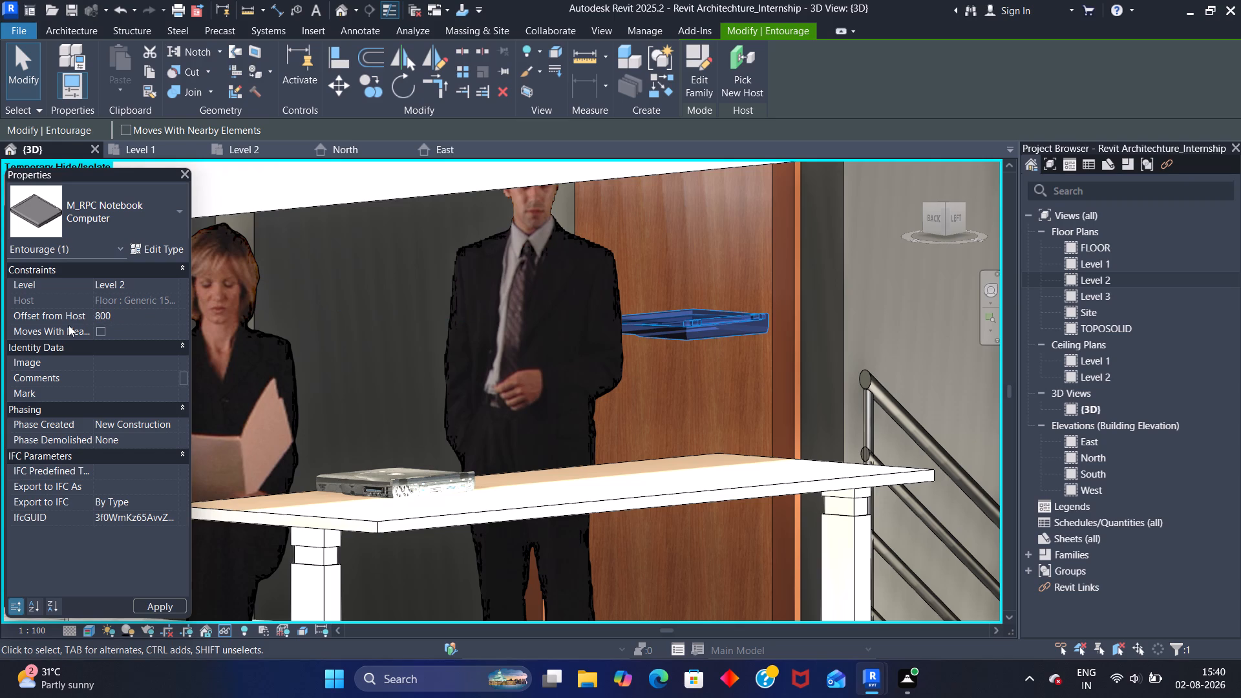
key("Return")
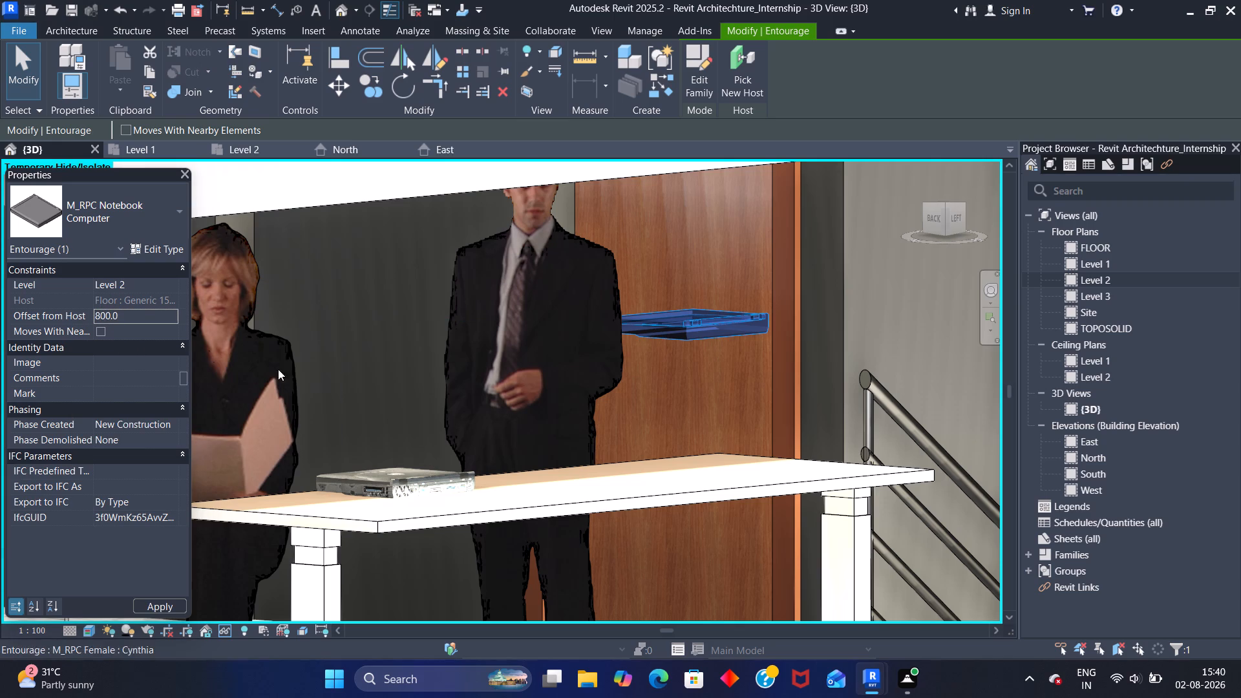
Set the selected notebook computer's Offset from Host to 750 mm.
left_click(142, 315)
left_click_drag(142, 315, 75, 315)
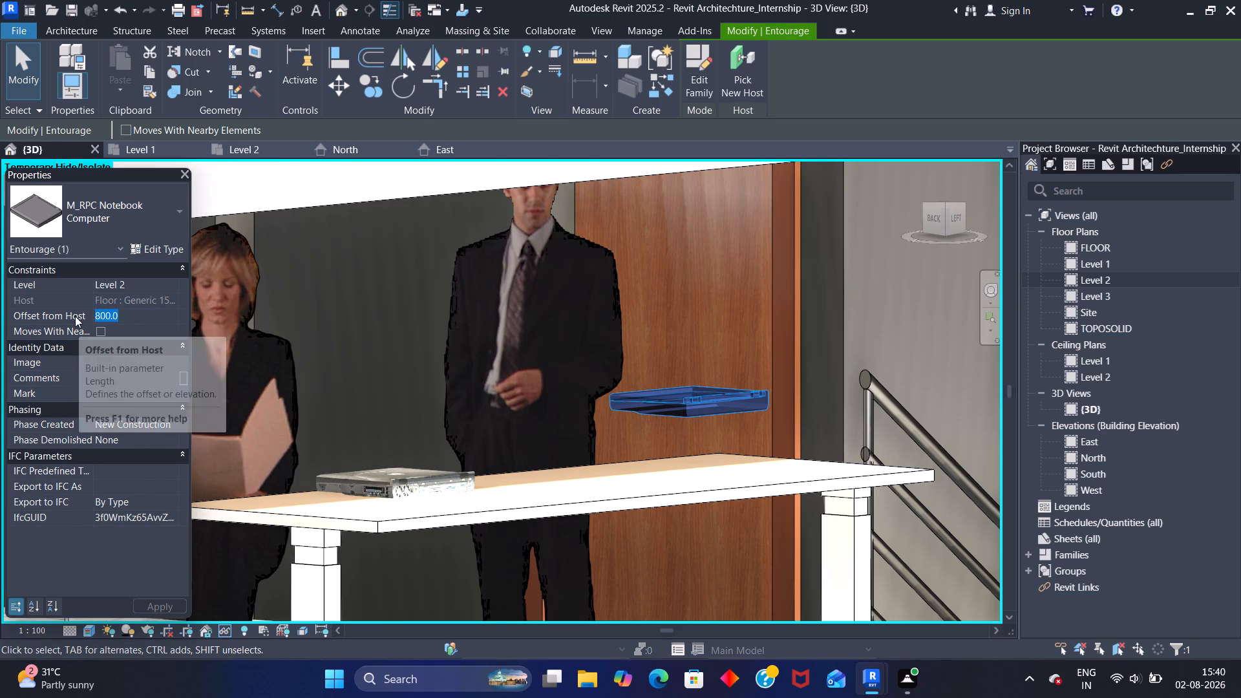
type("75")
key("0")
key("Return")
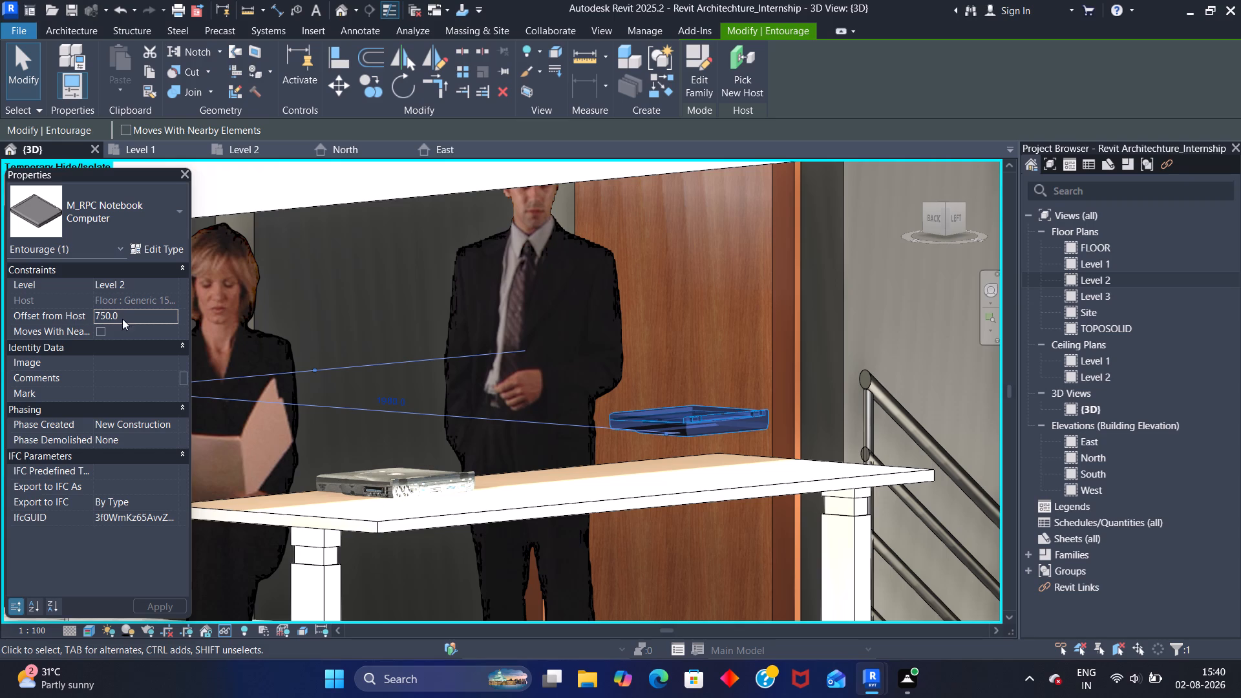
Nudge the notebook computer further along the desk, over the end nearest the stair railing.
key("Down")
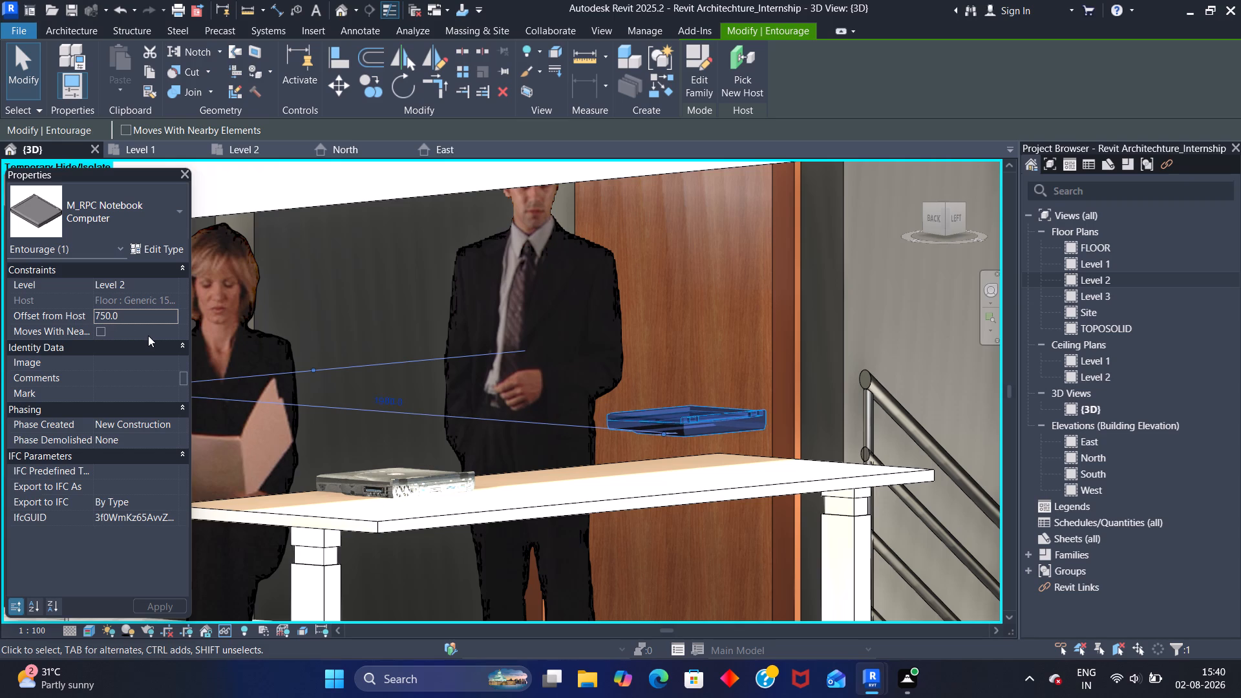
key("Down")
key("Up")
key("Up")
key("Up")
key("Right")
key("Right")
key("Right")
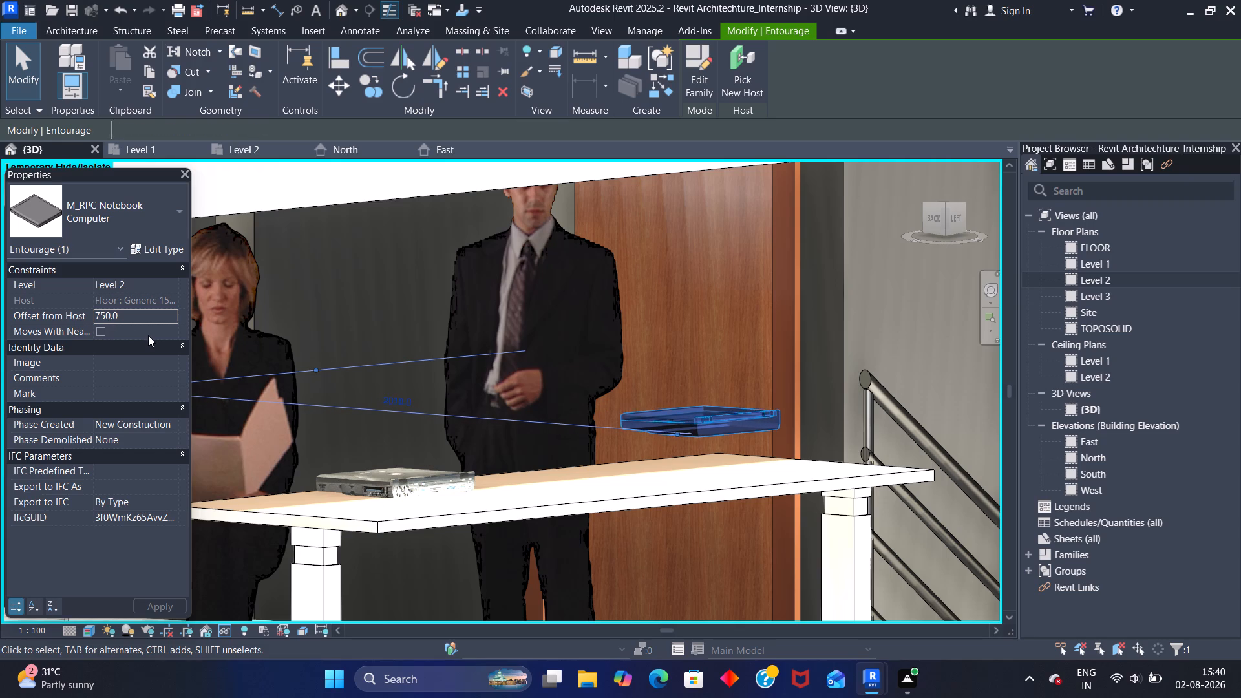
key("Right")
key("Right")
key("Right")
key("Right")
key("Right")
key("Right")
key("Right")
key("Right")
key("Right")
key("Right")
key("Right")
key("Right")
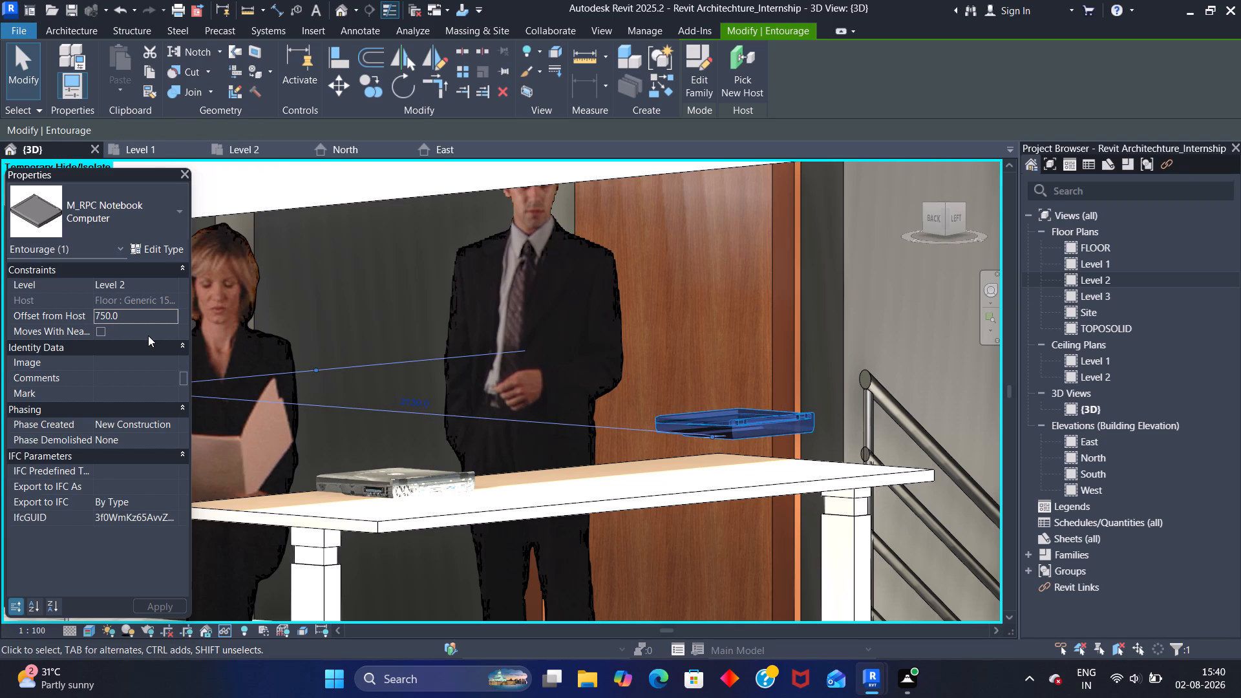
key("Right")
key("Right")
key("Right")
key("Right")
key("Right")
key("Right")
key("Right")
key("Right")
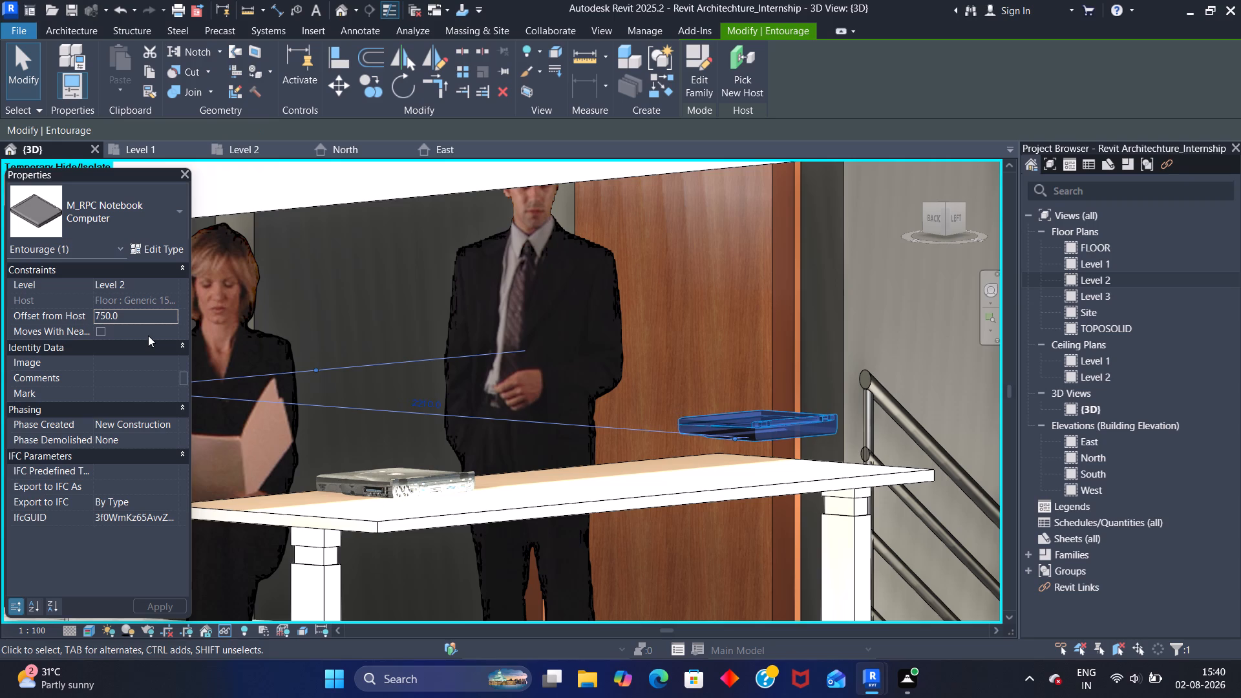
Fine-tune the position of the notebook computer beyond the desk end near the stair railing and rotate it by 90 degrees.
key("Right")
key("Right")
key("Right")
key("Right")
key("Left")
key("Left")
key("Left")
key("Left")
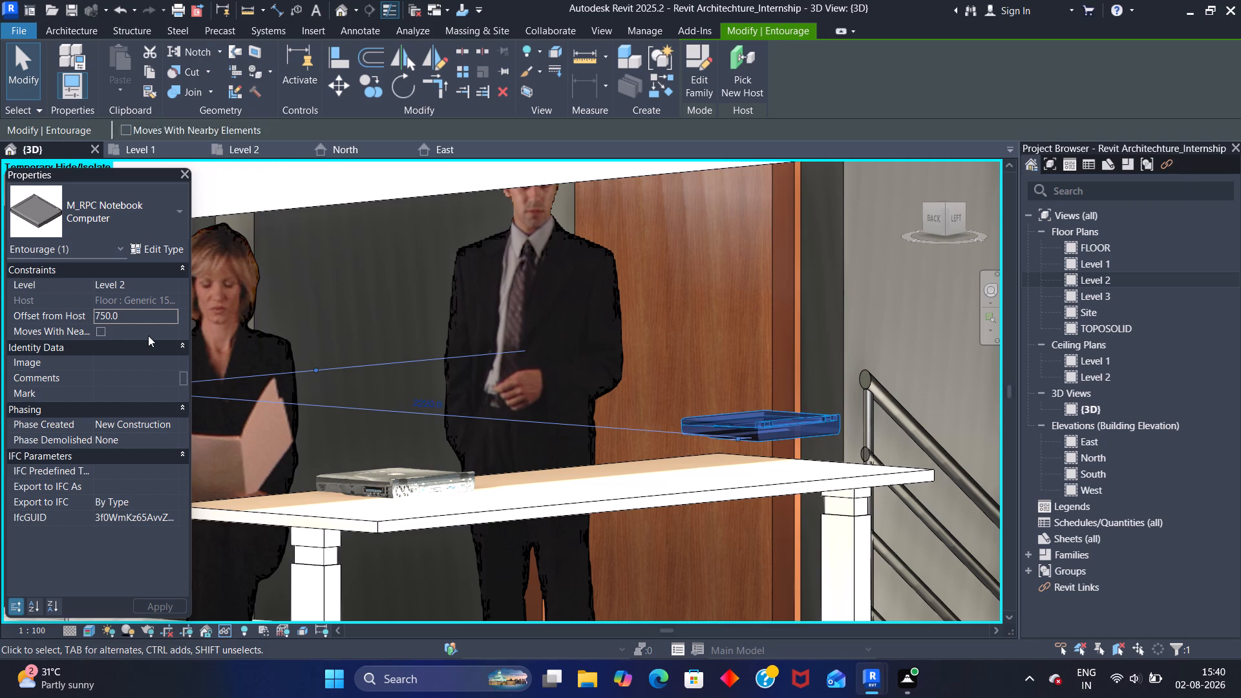
key("Left")
key("Up")
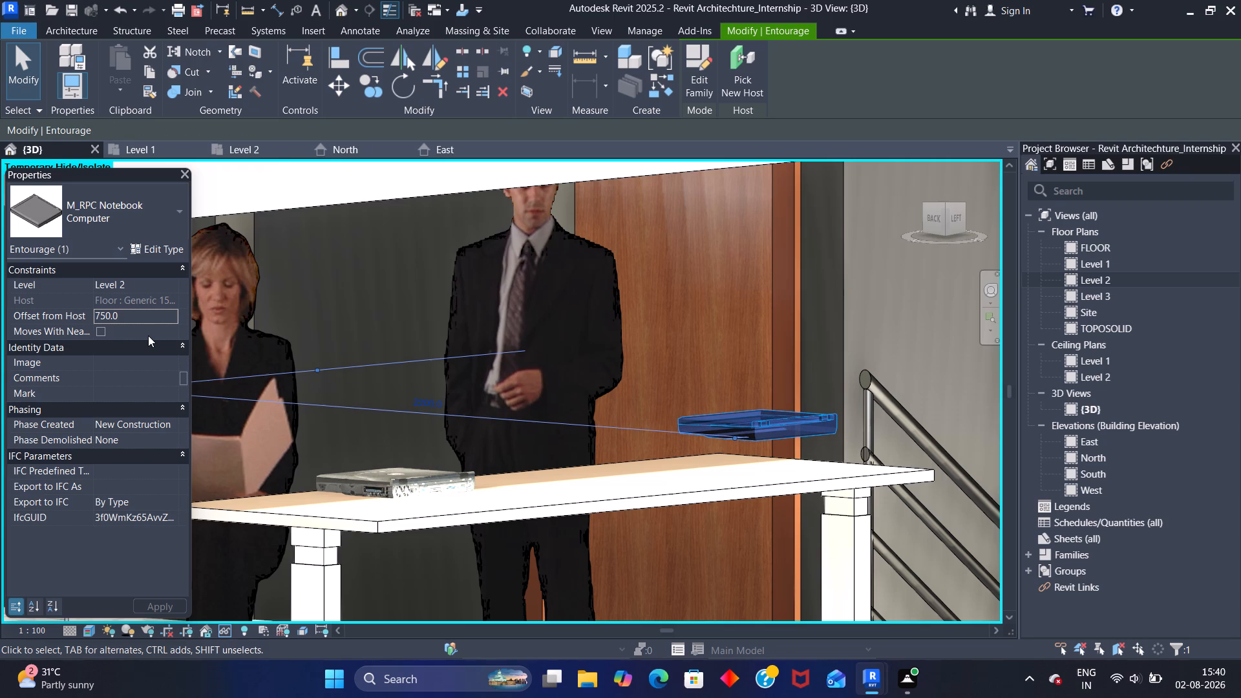
key("space")
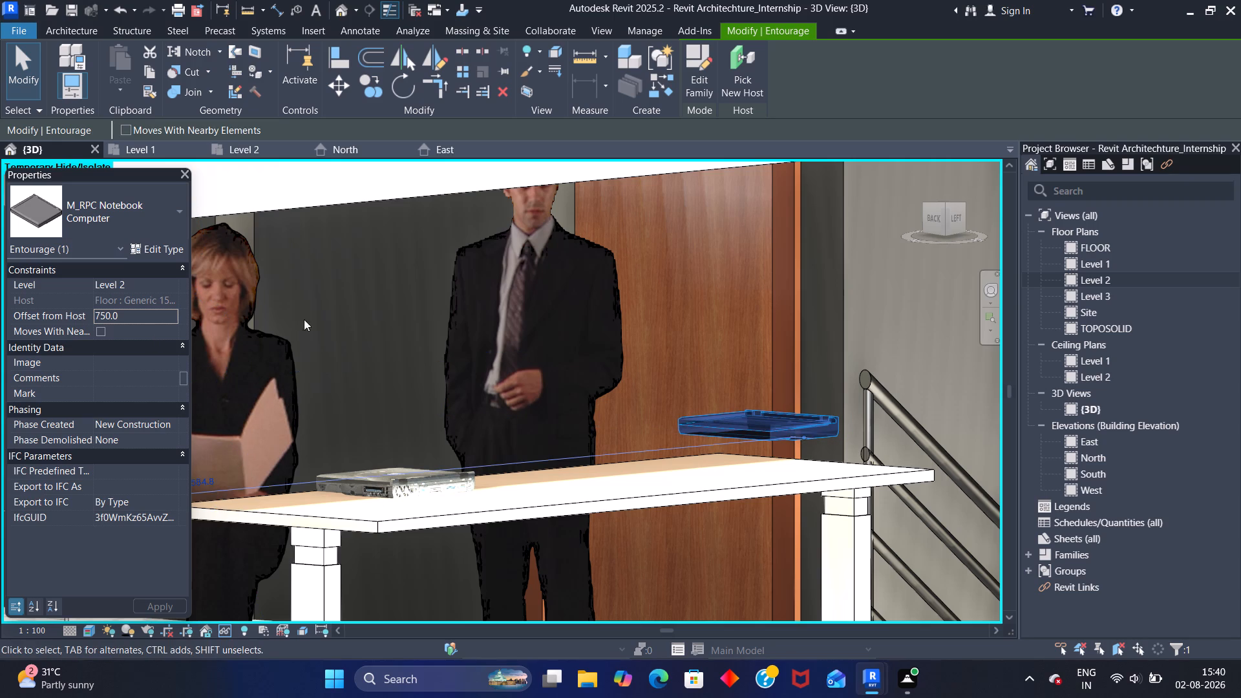
Examine the notebook computers' placement relative to the Level 2 standing desk and the two figures from several sides.
left_click(340, 297)
key("space")
key("space")
key("space")
key("space")
key("space")
key("space")
key("space")
key("space")
key("space")
key("space")
key("space")
key("space")
key("space")
key("space")
key("space")
key("space")
key("space")
middle_click_drag(410, 330, 386, 336)
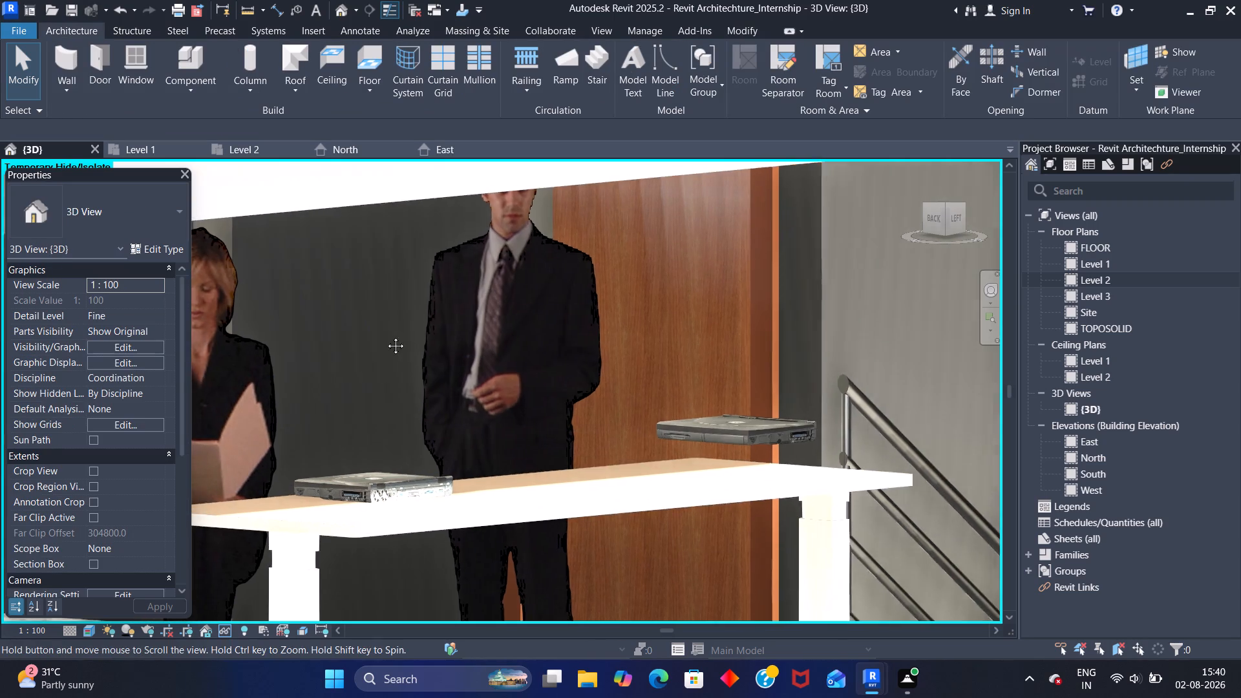
middle_click_drag(386, 336, 368, 352)
key("space")
key("space")
key("space")
key("space")
key("space")
key("space")
key("space")
key("space")
key("space")
key("space")
key("space")
middle_click_drag(588, 375, 520, 381)
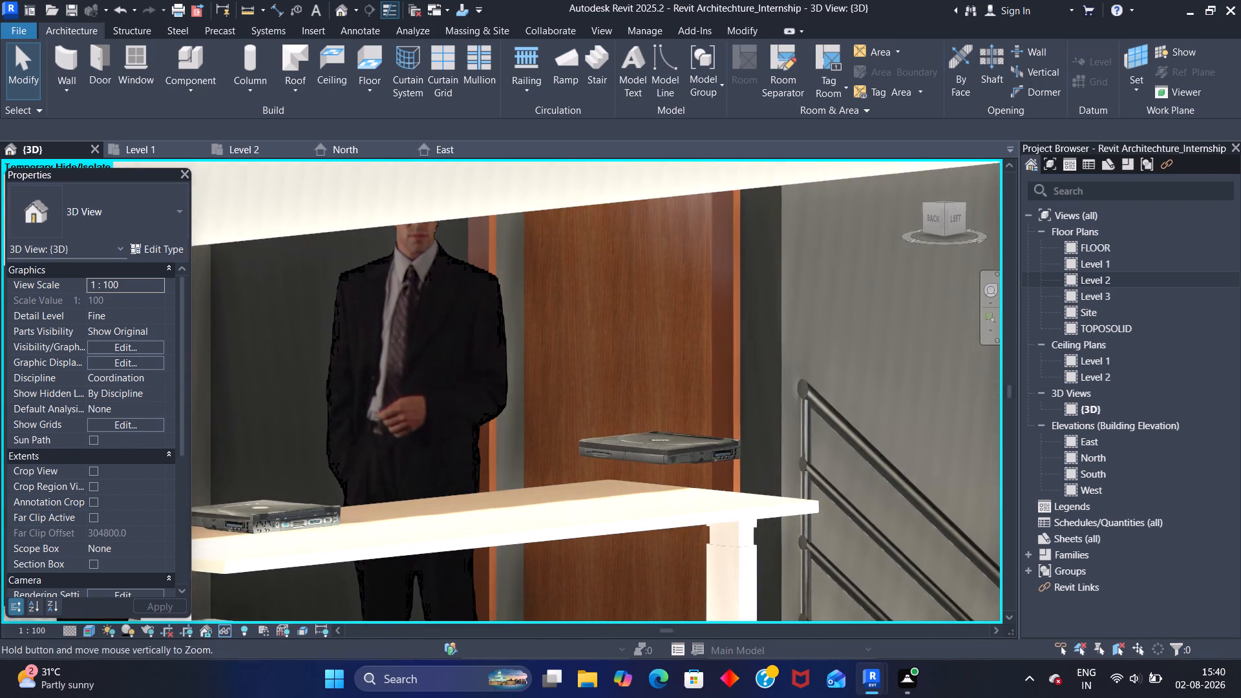
middle_click_drag(520, 381, 507, 388)
key("space")
key("space")
key("space")
key("space")
key("space")
key("space")
key("space")
key("space")
key("space")
middle_click_drag(590, 393, 533, 407)
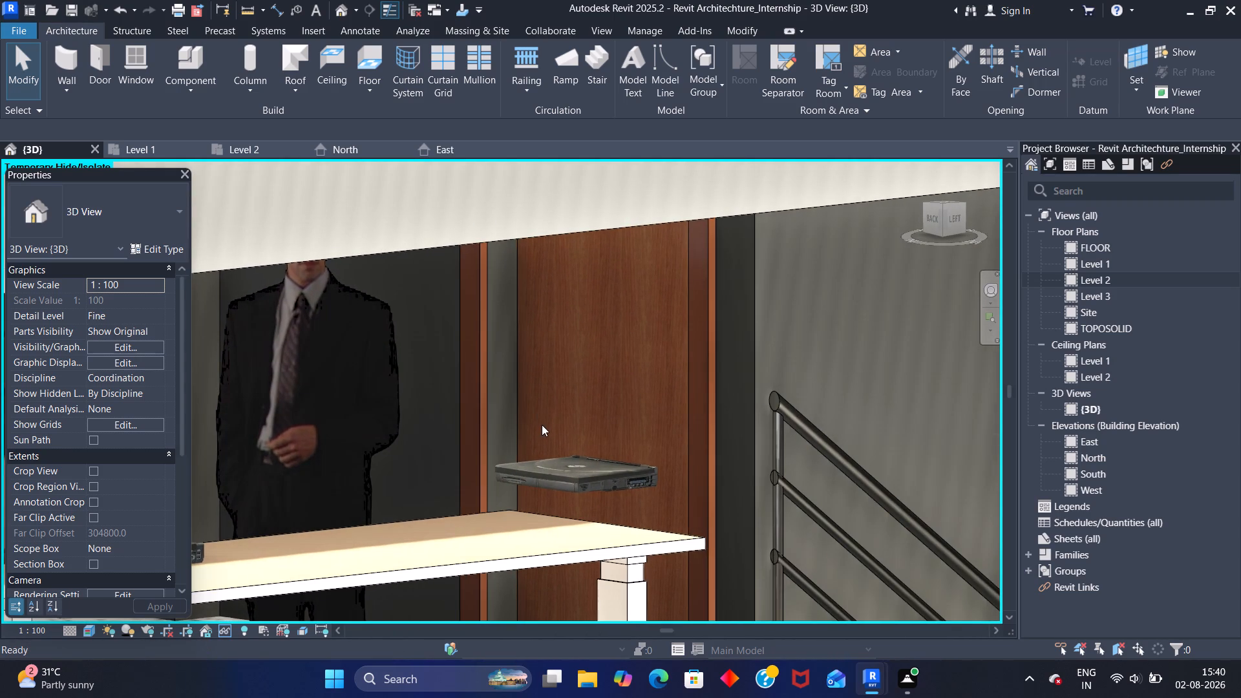
middle_click_drag(518, 414, 585, 407, "shift")
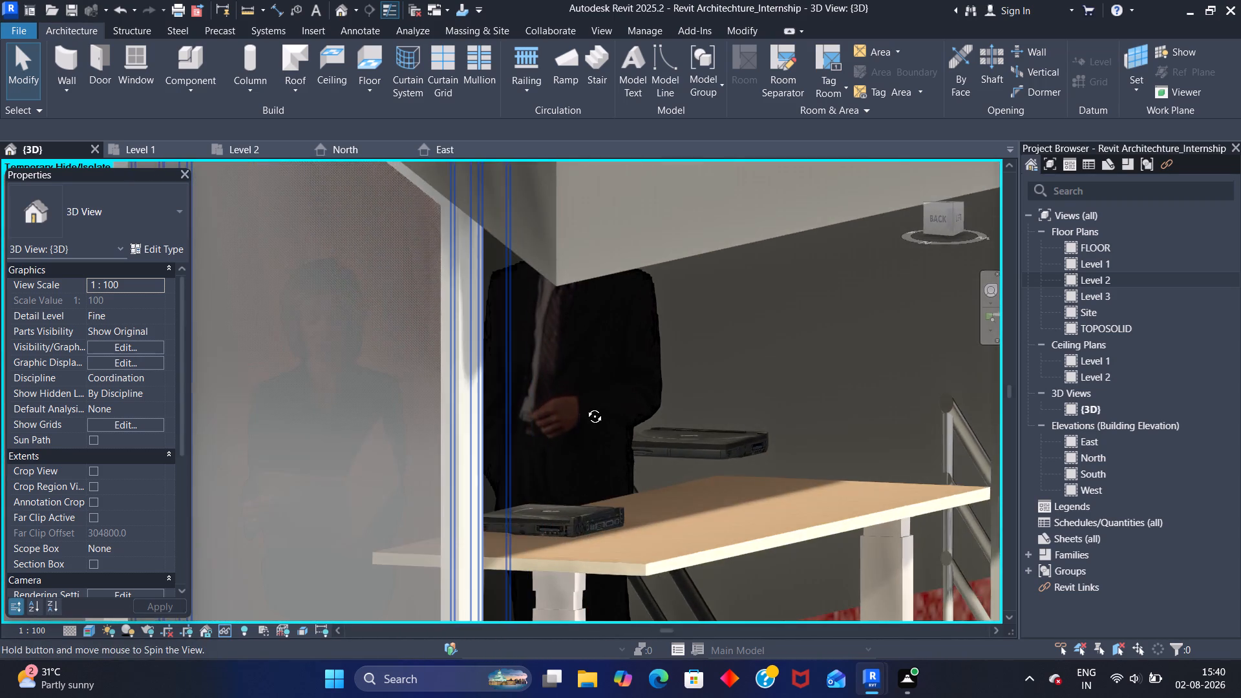
middle_click_drag(585, 407, 809, 383, "shift")
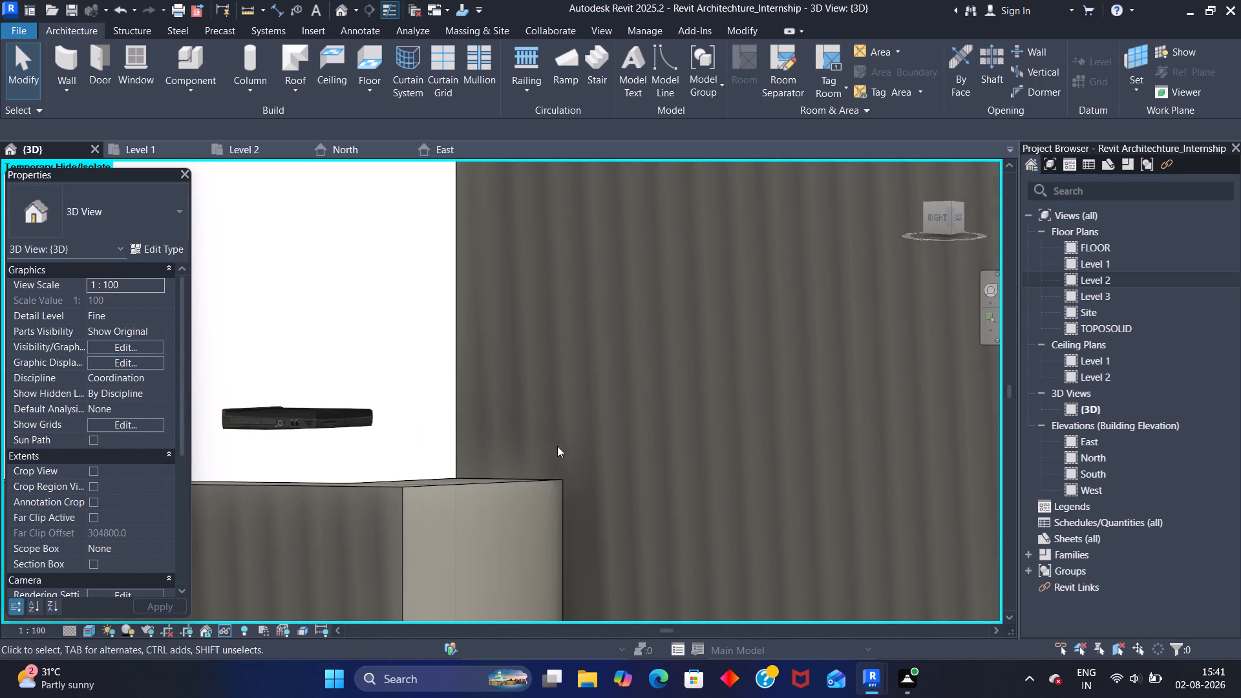
middle_click_drag(416, 424, 445, 486, "shift")
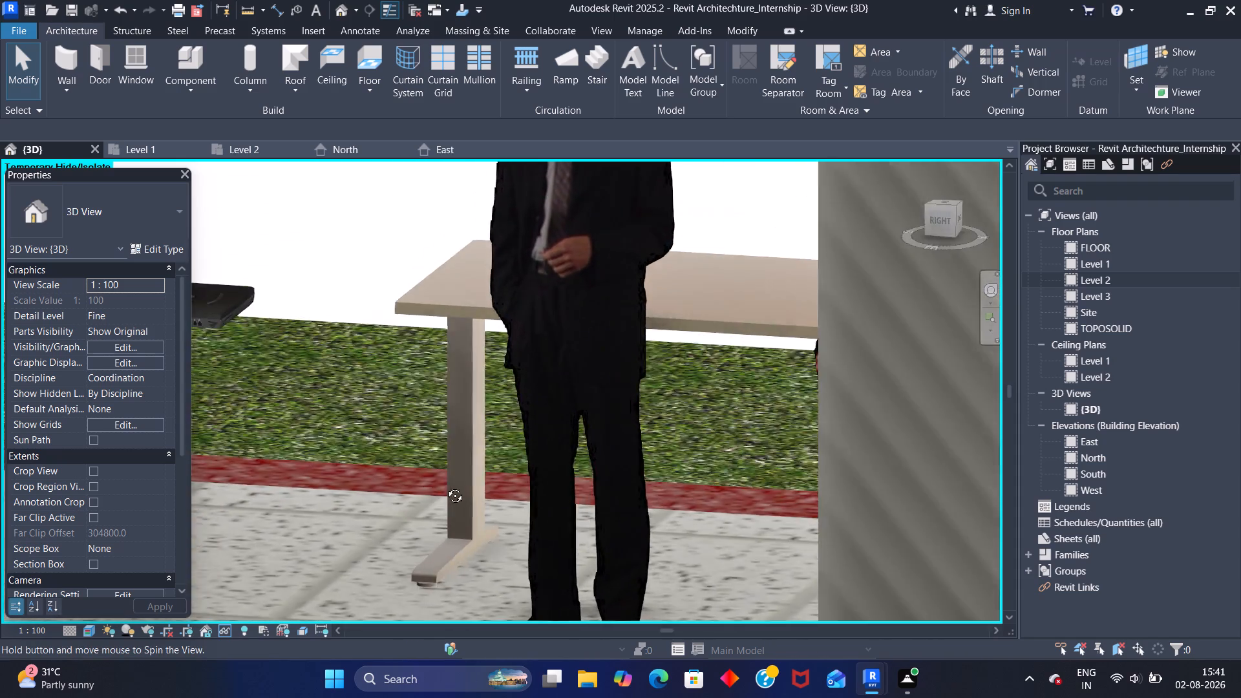
middle_click_drag(445, 486, 424, 463, "shift")
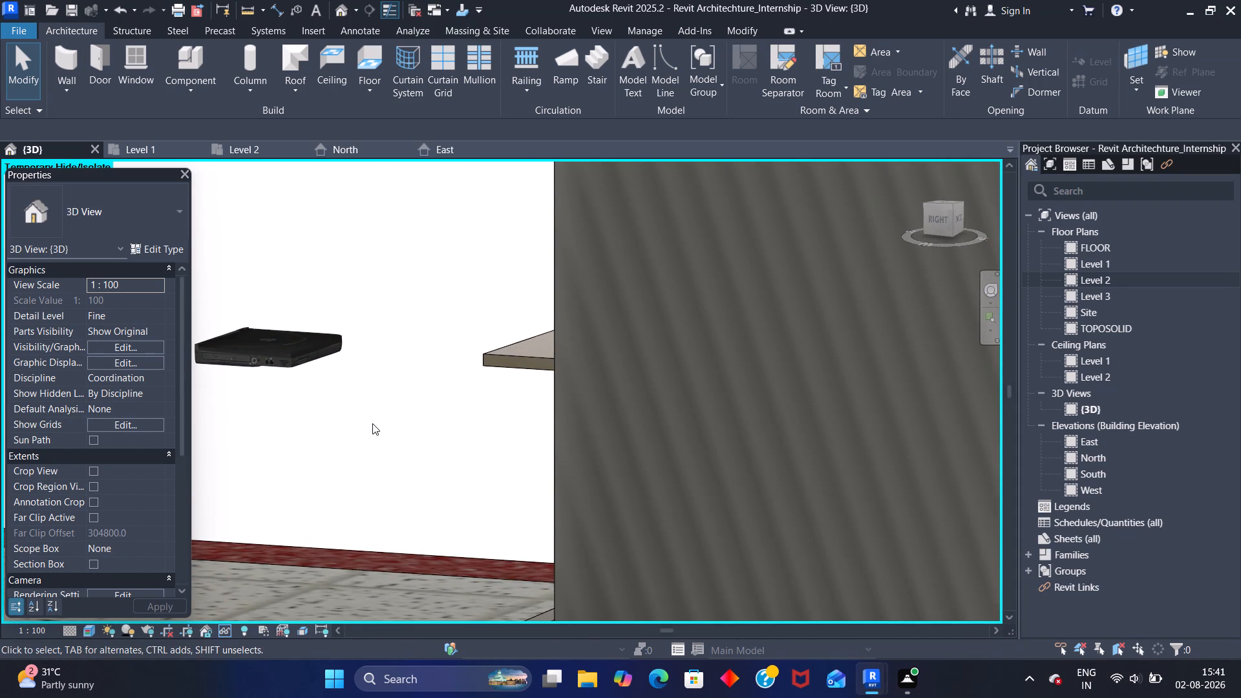
middle_click_drag(372, 423, 393, 419)
middle_click_drag(355, 430, 388, 434, "shift")
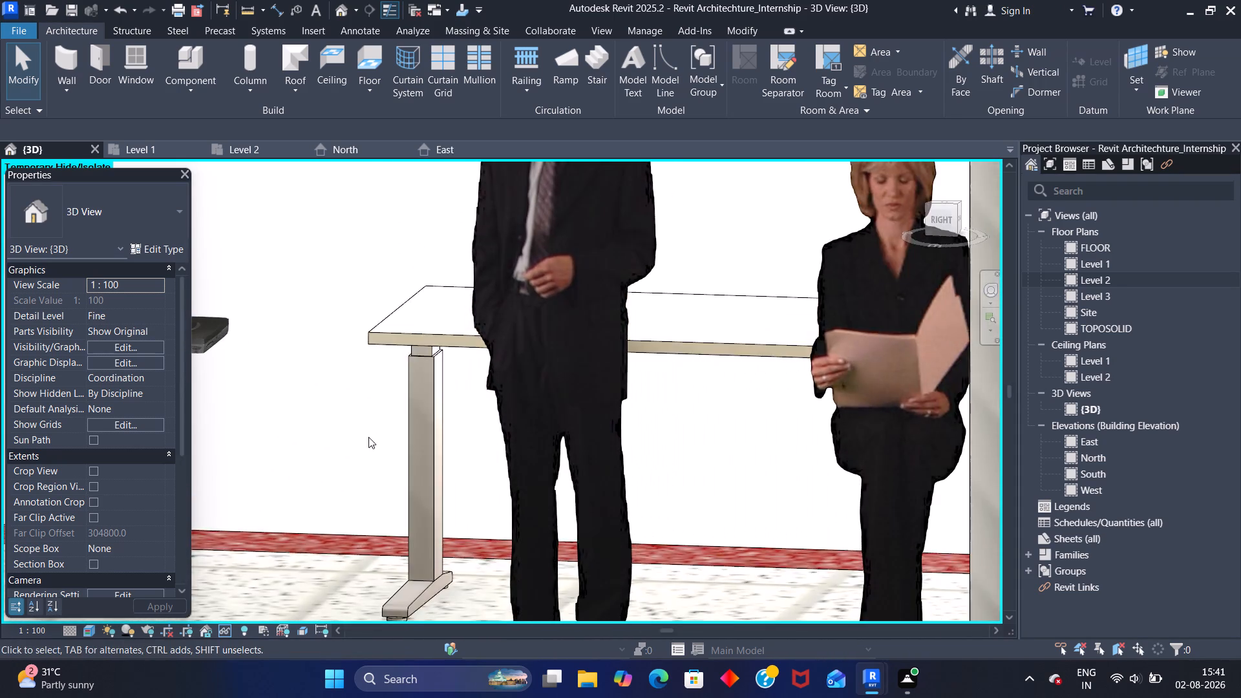
scroll(357, 439, "down", 5)
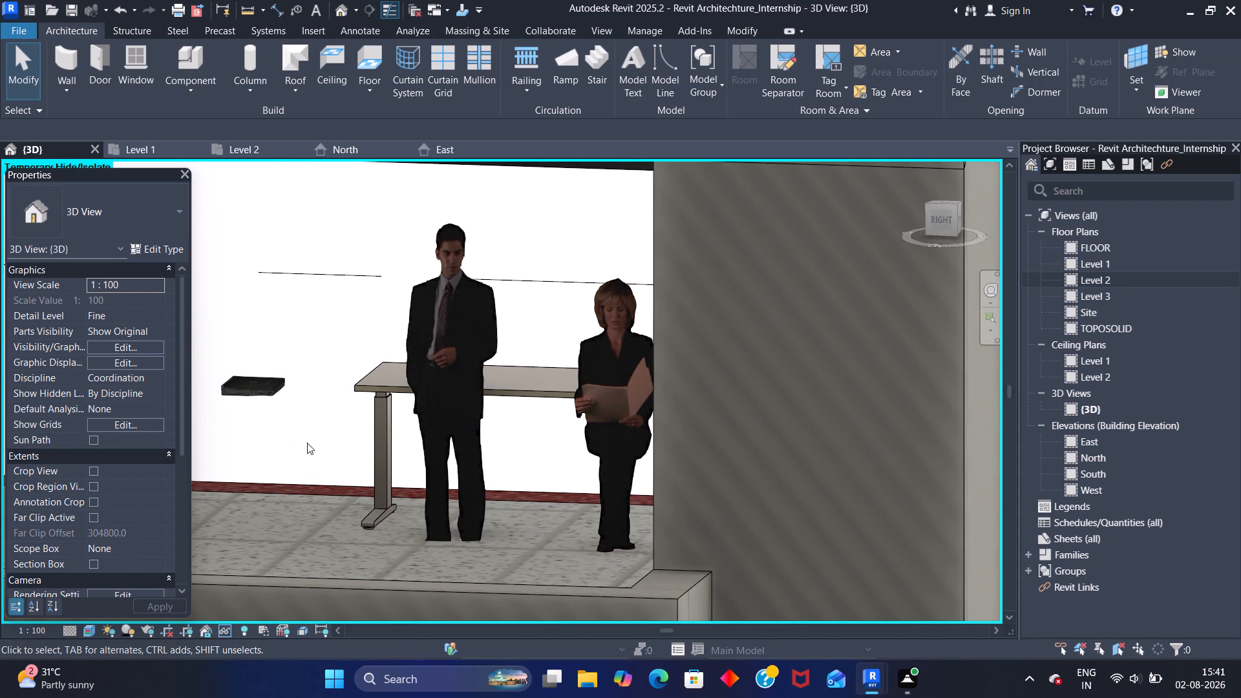
middle_click_drag(307, 443, 405, 424)
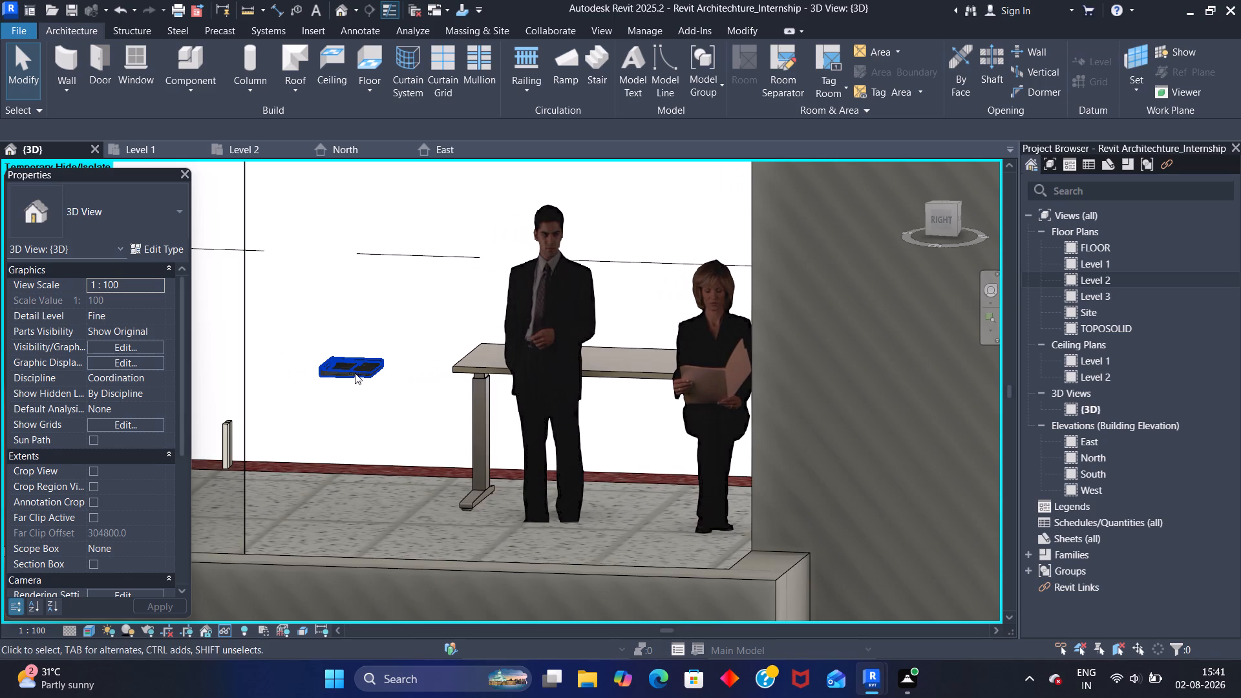
Nudge the floating notebook computer along the desk's length to the desk end beside the standing man.
left_click(355, 373)
key("Right")
key("Right")
key("Right")
key("Right")
key("Right")
key("Right")
key("Right")
key("Right")
key("Right")
key("Right")
key("Right")
key("Right")
key("Right")
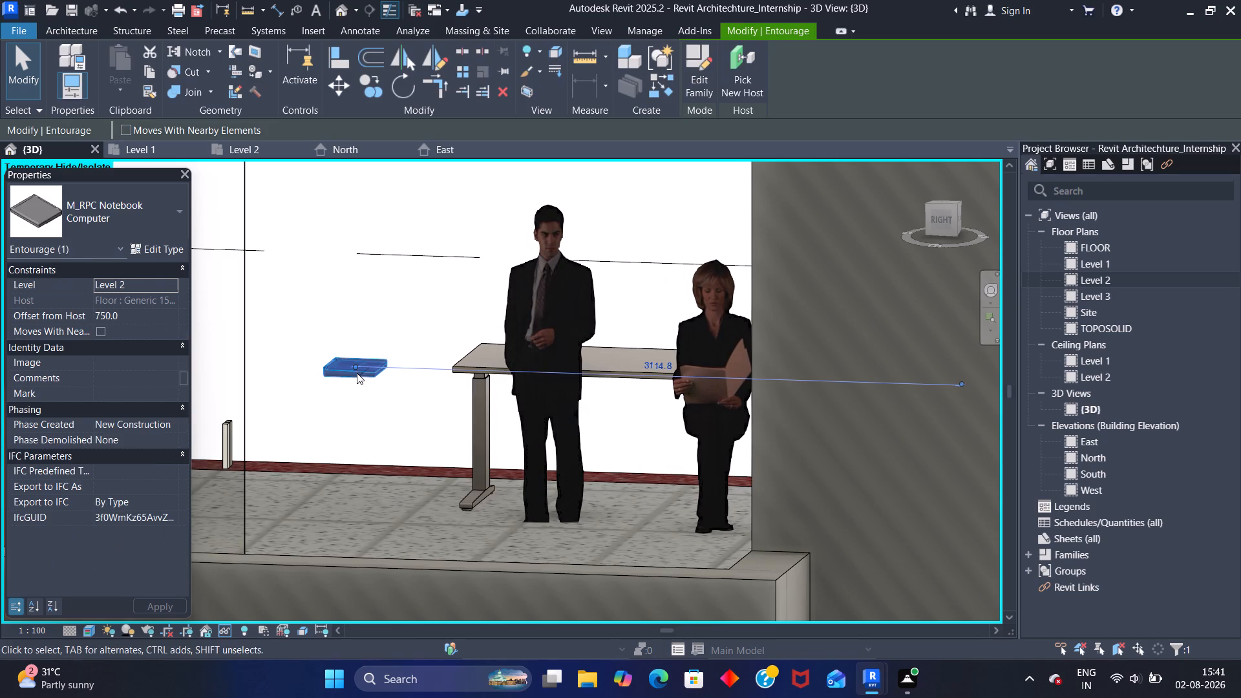
key("Right")
key("Right")
key("Right")
key("Right")
key("Right")
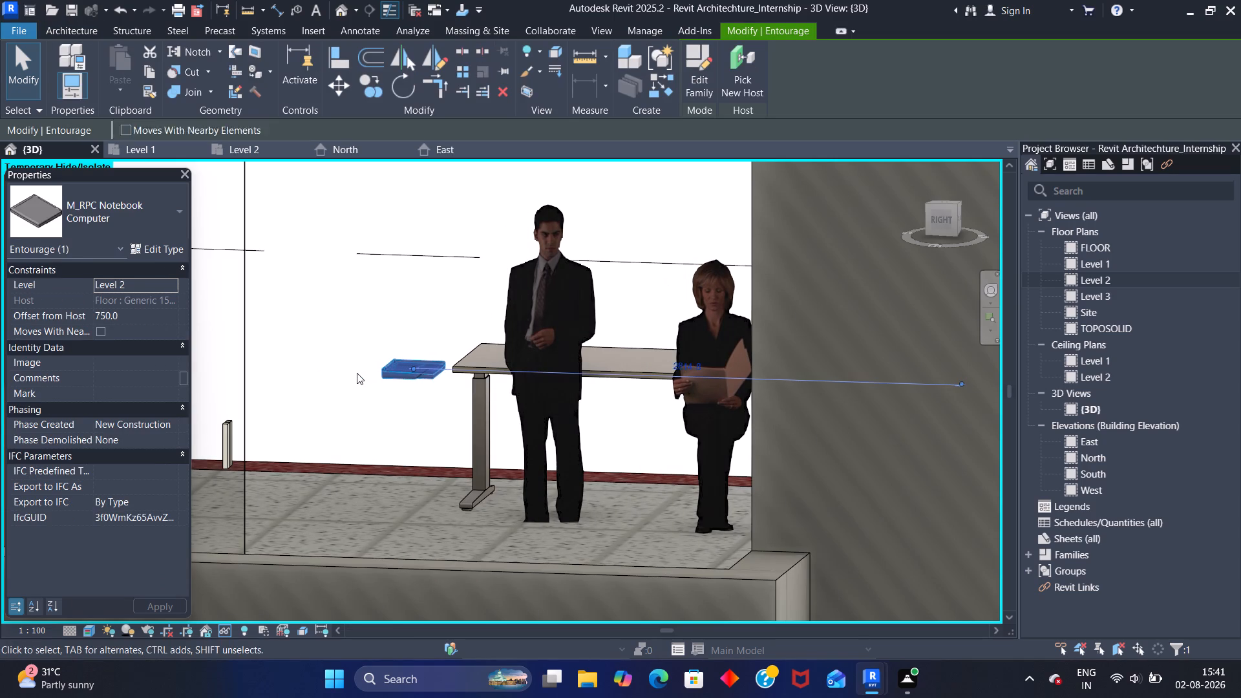
key("Right")
key("Right")
key("Right")
key("Right")
key("Right")
key("Right")
key("Right")
key("Right")
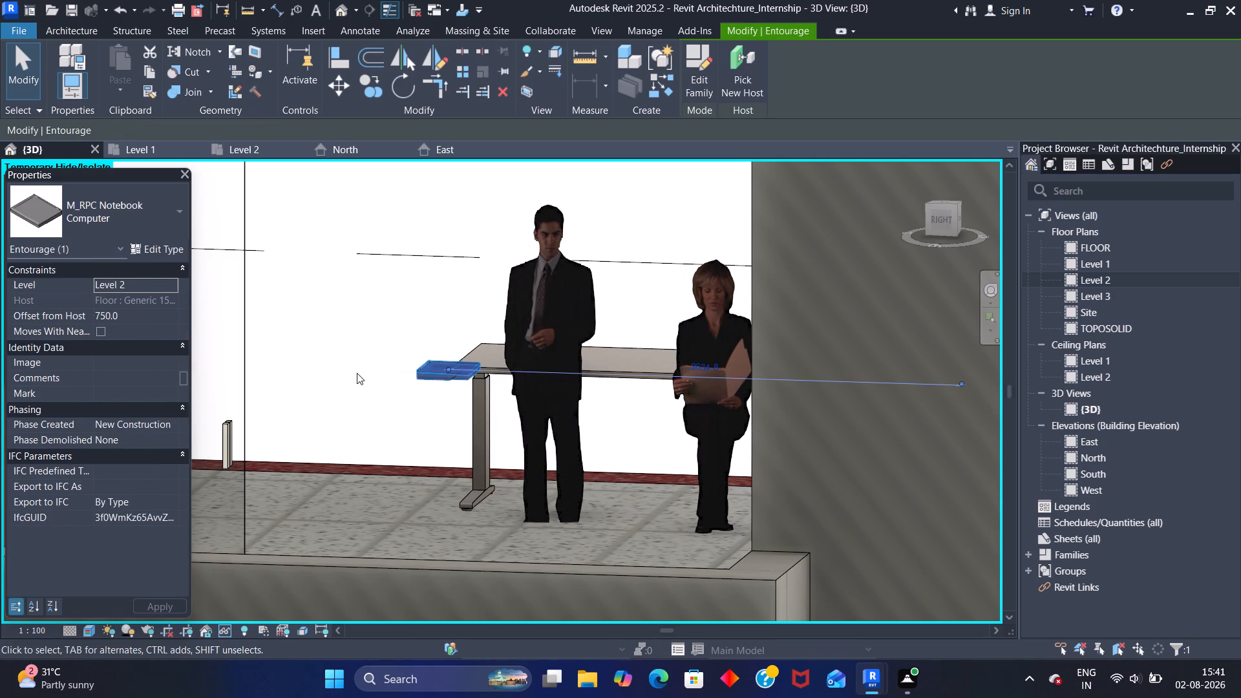
key("Right")
key("Right")
key("Right")
key("Right")
key("Right")
Nudge the notebook computer across the desk's depth, away from the figures, until it lies over the tabletop.
key("Up")
key("Up")
key("Up")
key("Up")
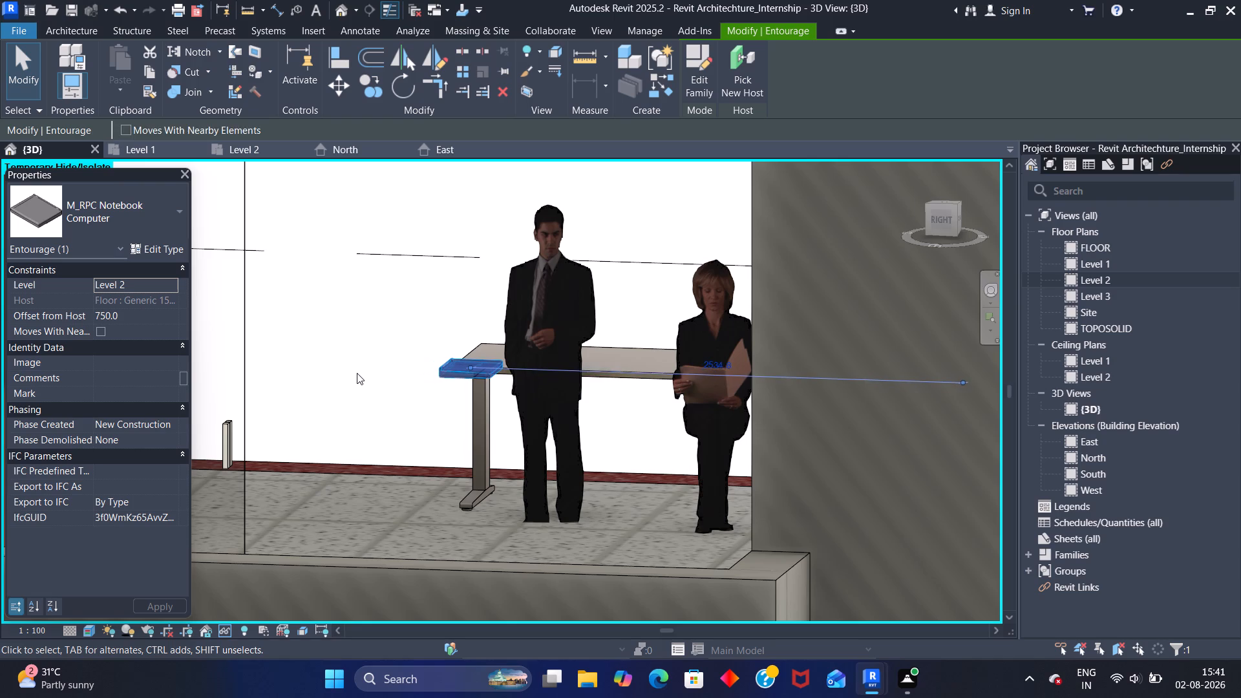
key("Up")
key("Up")
key("Up")
key("Up")
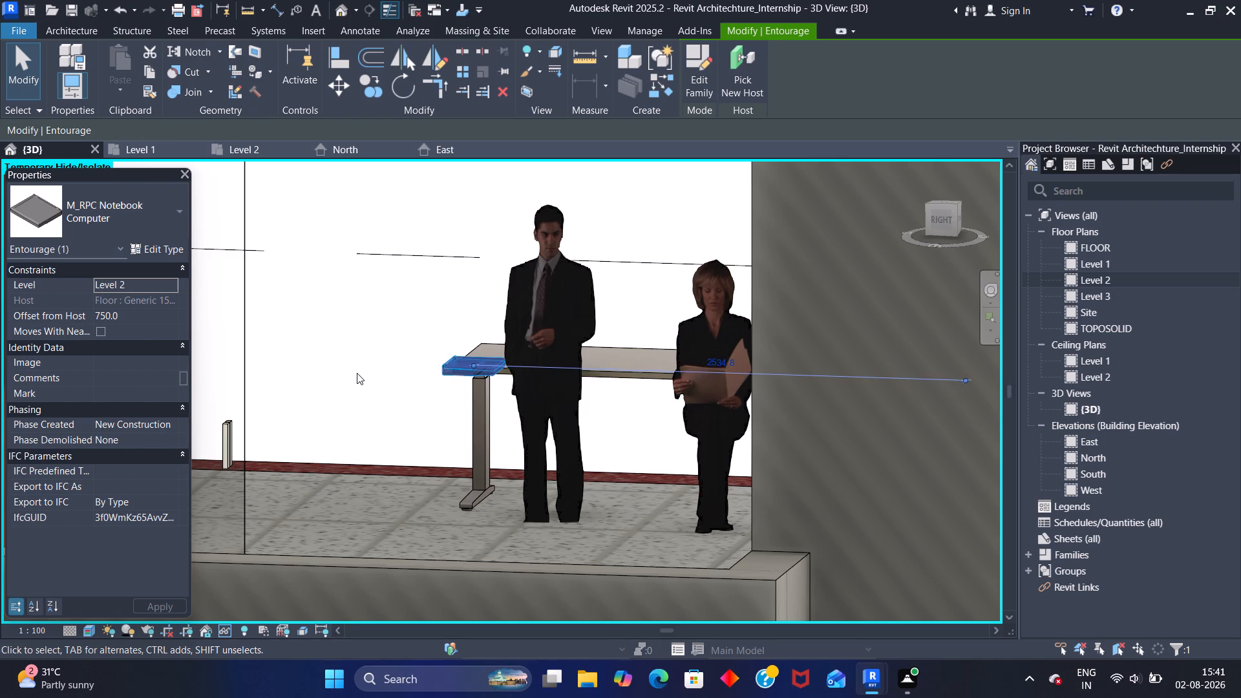
key("Up")
key("Up")
key("Up")
key("Up")
key("Up")
key("Up")
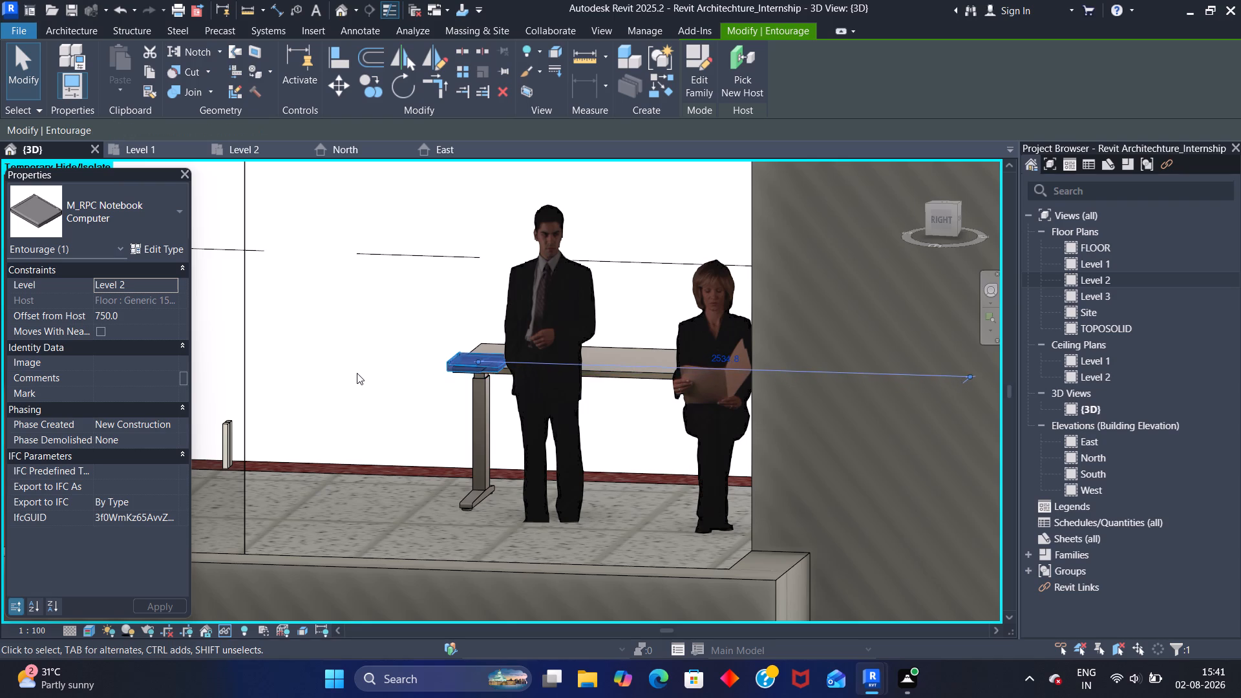
key("Up")
key("Up")
key("Up")
key("Up")
key("Up")
key("Up")
key("Up")
key("Up")
key("Up")
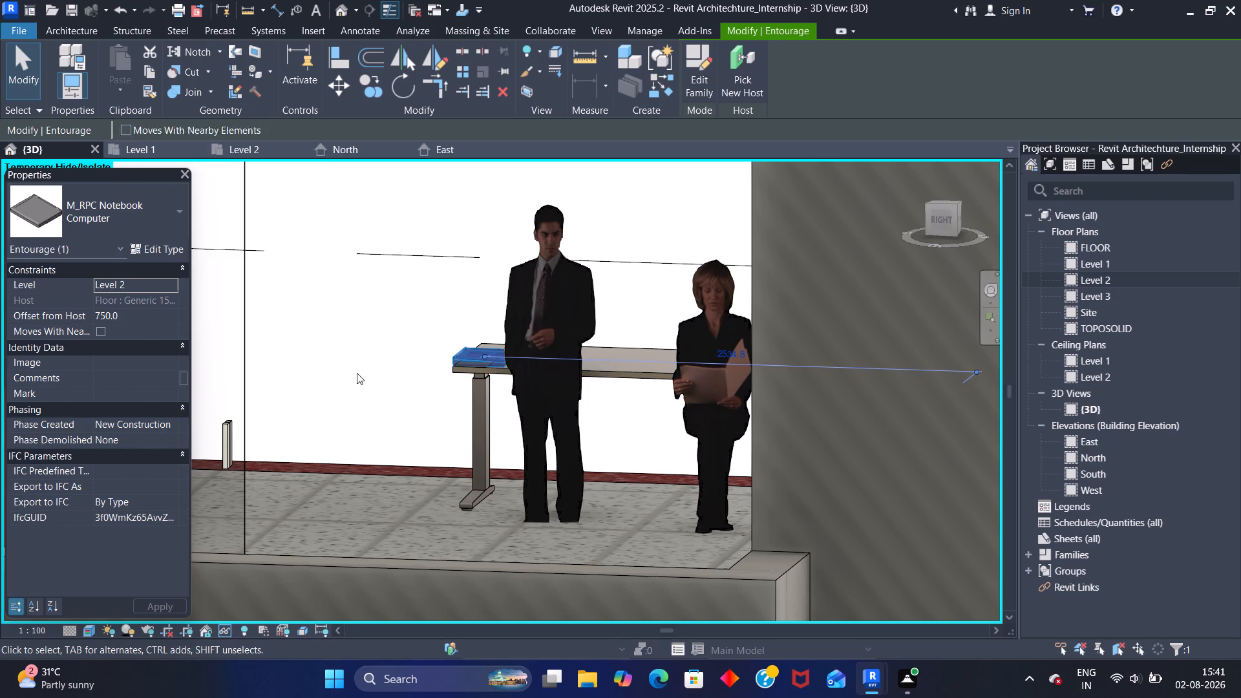
key("Up")
key("Up")
key("Up")
key("Up")
key("Up")
key("Up")
key("Up")
key("Up")
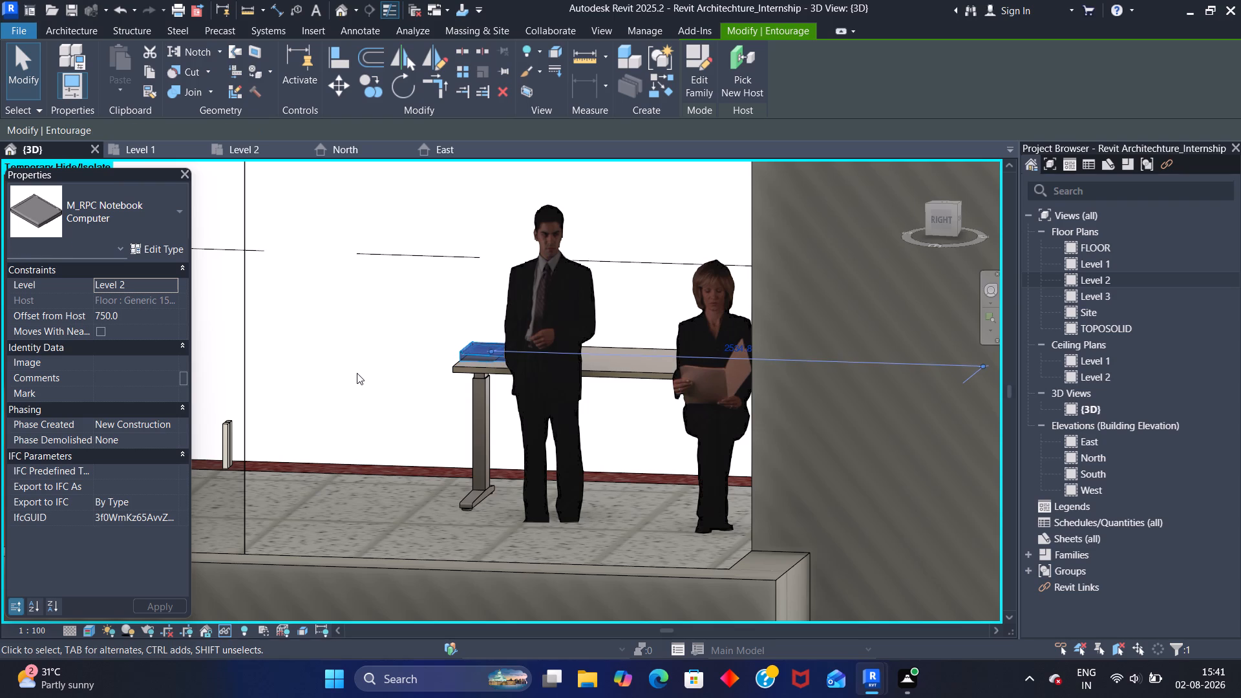
key("Up")
Nudge the notebook computer along the tabletop past the standing man towards the woman, to a temporary dimension of about 2035 mm.
key("Right")
key("Right")
key("Right")
key("Right")
key("Right")
key("Right")
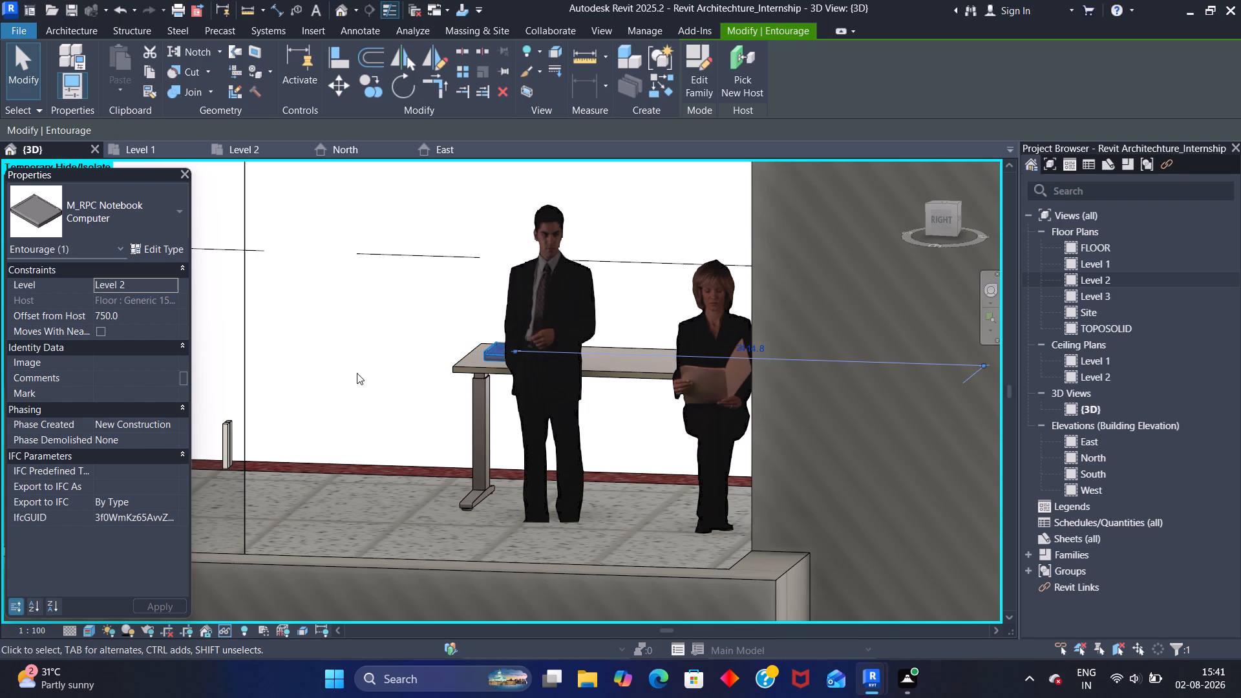
key("Right")
key("Right")
key("Right")
key("Right")
key("Right")
key("Right")
key("Right")
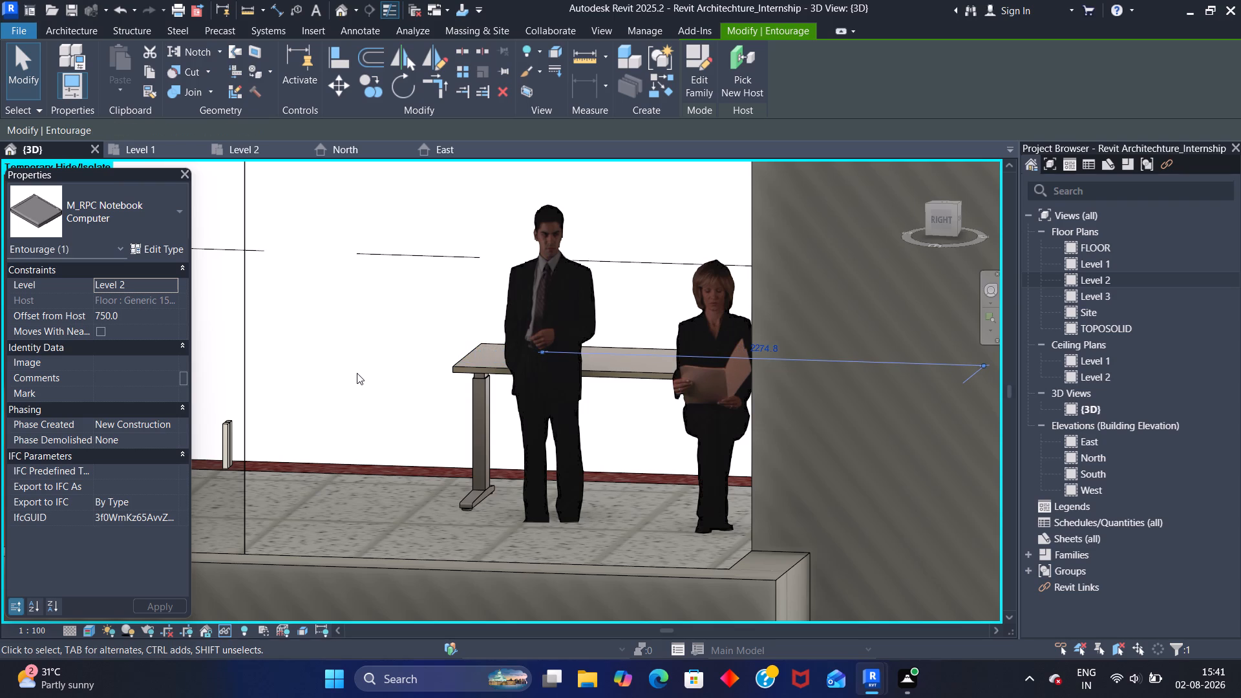
key("Right")
key("Right")
key("Right")
key("Right")
key("Right")
key("Right")
key("Right")
key("Right")
key("Right")
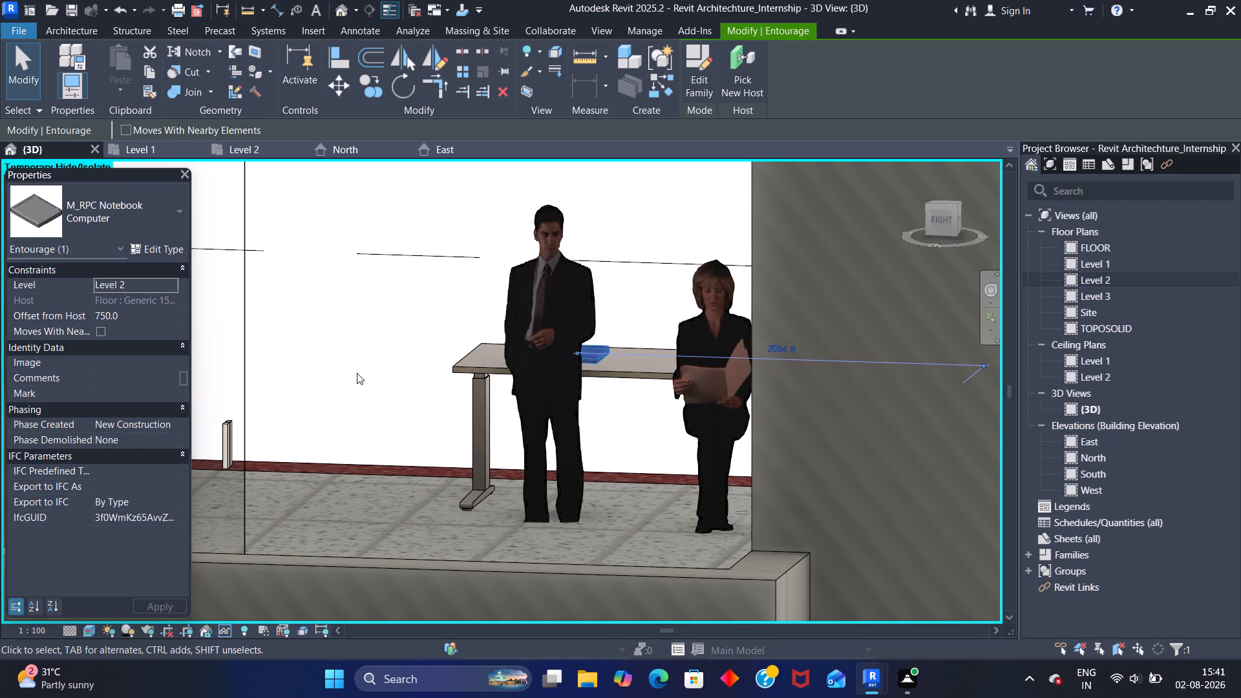
key("Right")
key("Right")
key("Right")
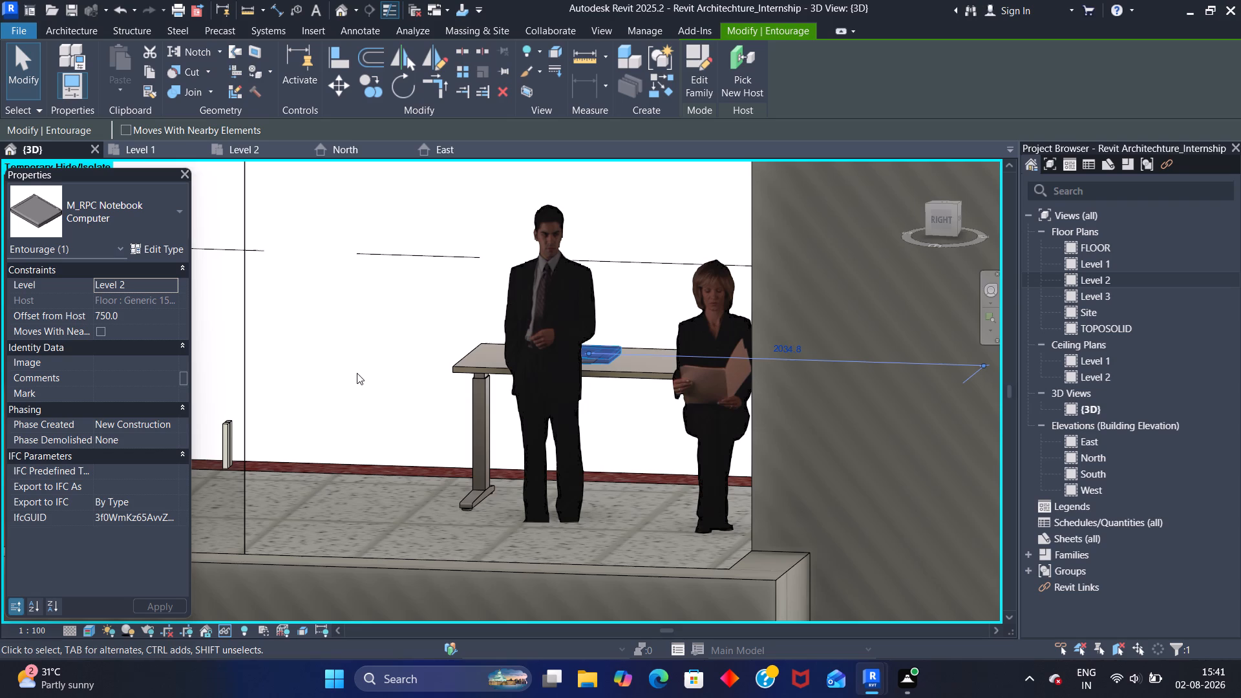
In the Level 2 floor plan, rotate the selected notebook computer to the same orientation as the other one on the desk.
left_click(245, 150)
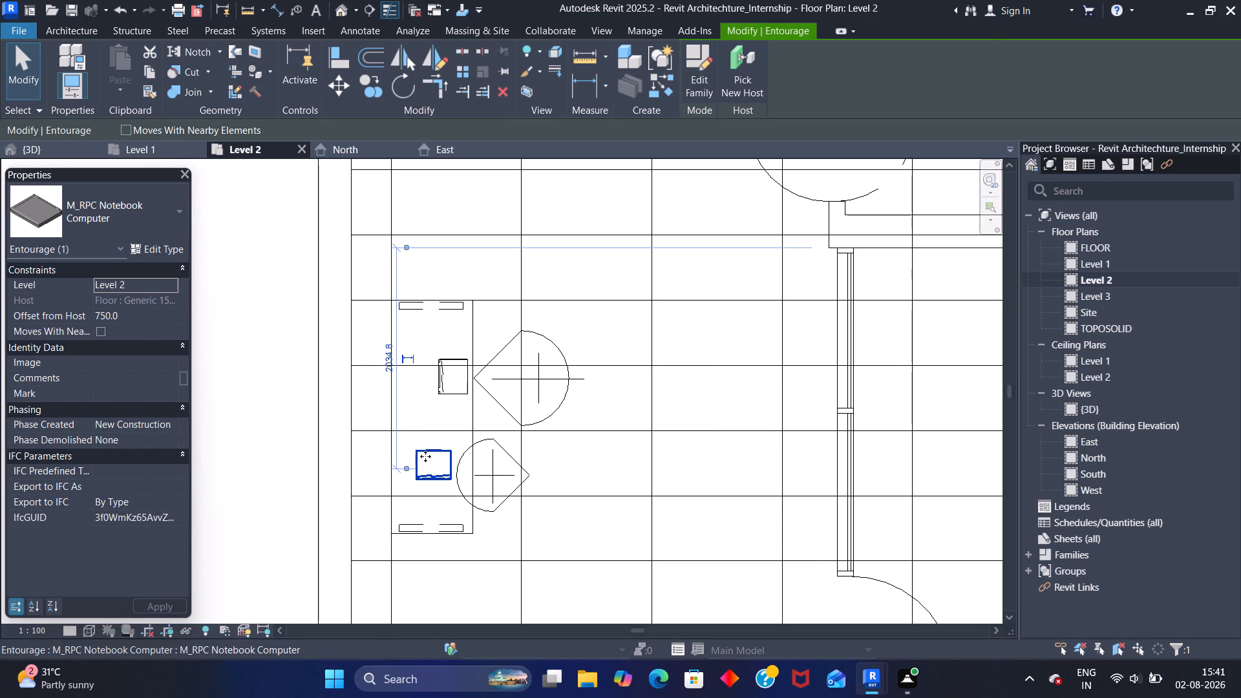
left_click(425, 456)
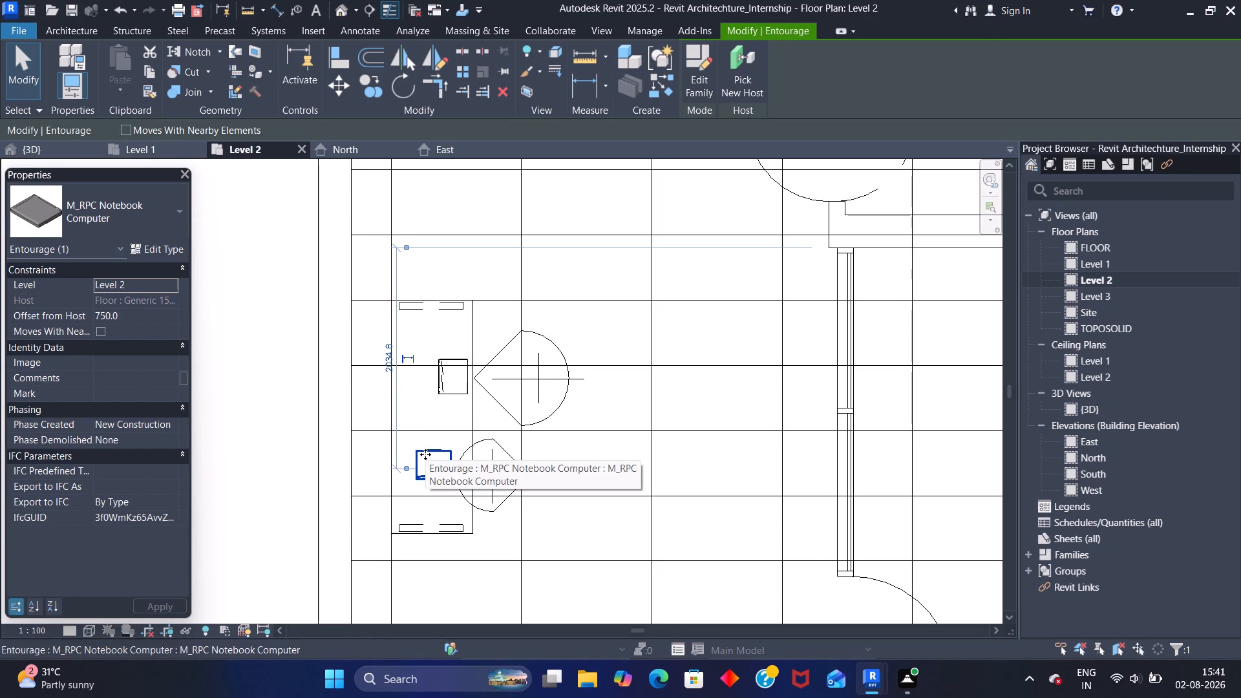
key("space")
key("space")
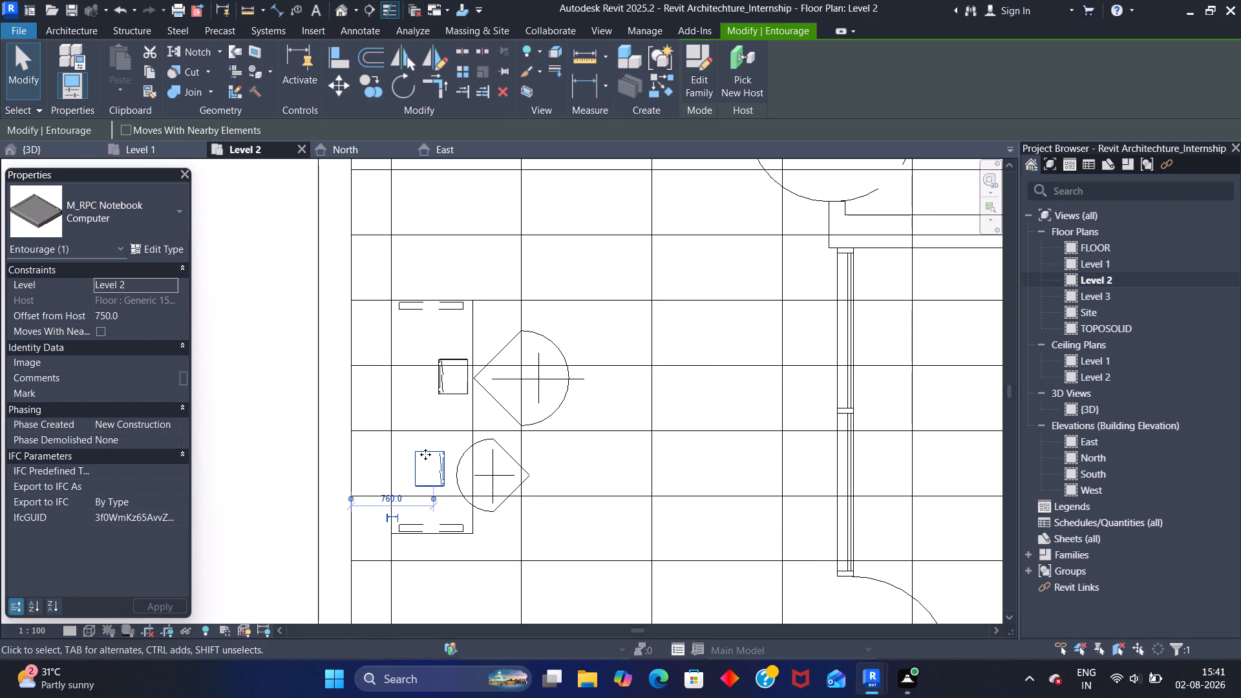
key("space")
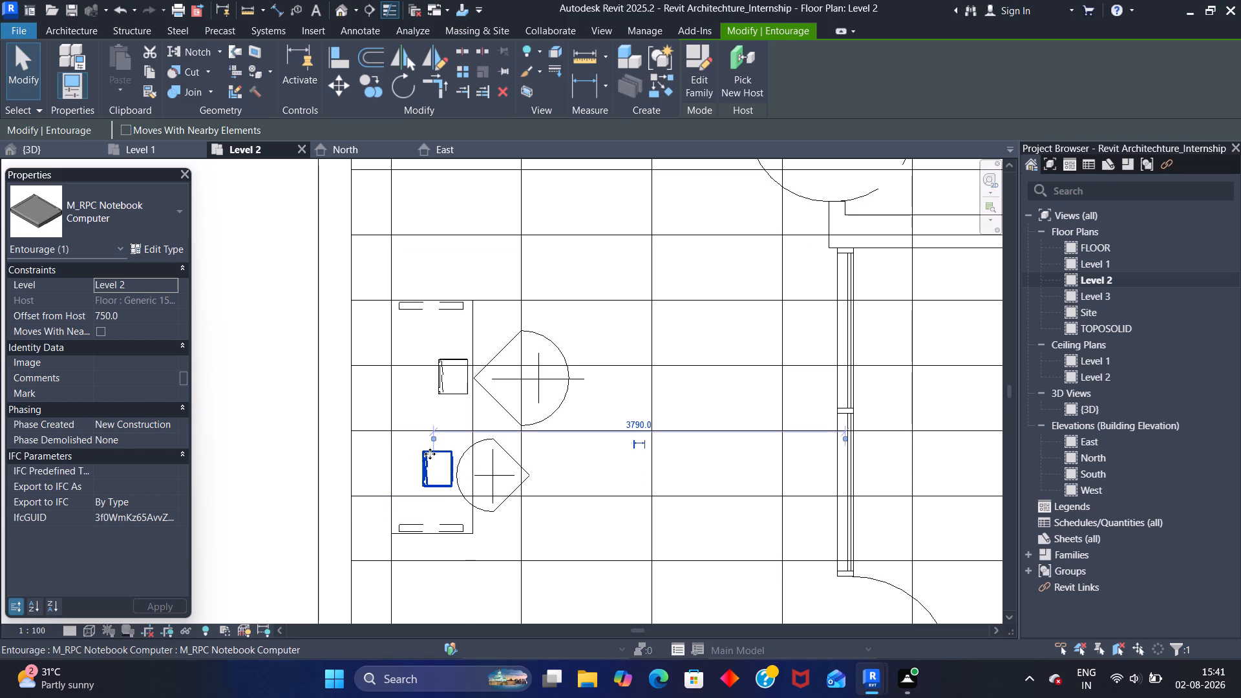
Nudge the notebook computer towards the desk edge where the figures stand, to a temporary dimension of about 3670 mm.
key("Right")
key("Right")
key("Right")
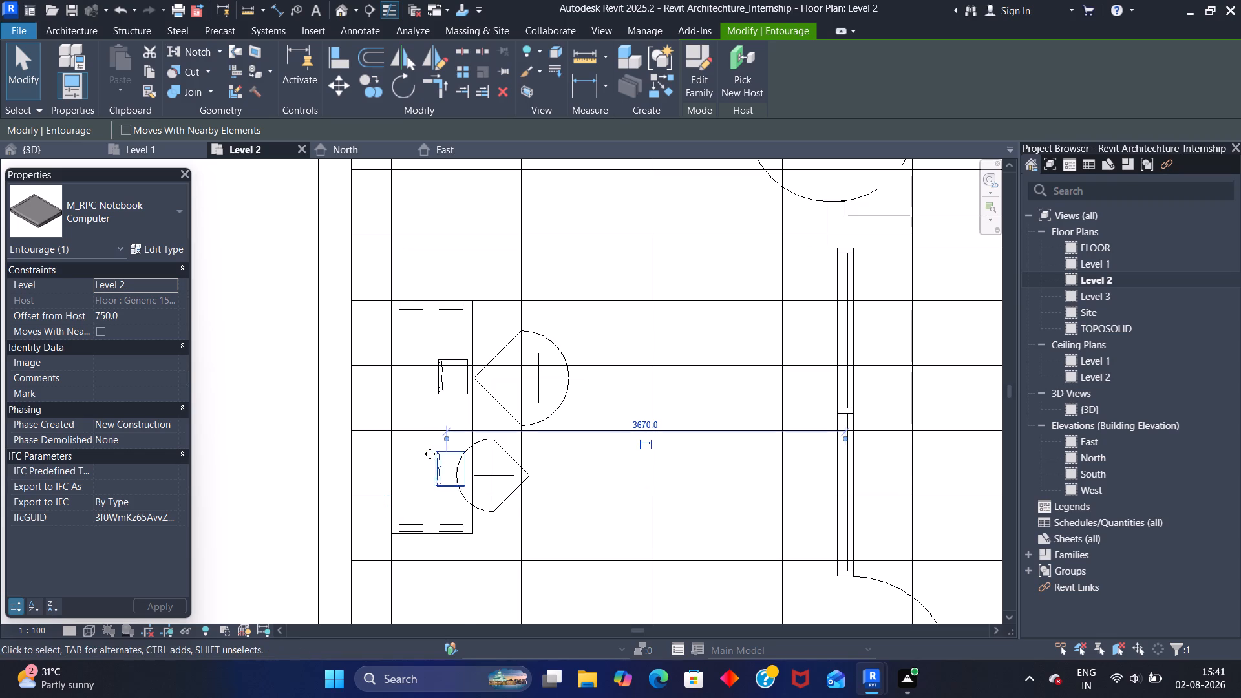
Nudge the notebook computer slightly further towards the figures' side of the desk, to a temporary dimension of about 3630 mm.
key("Right")
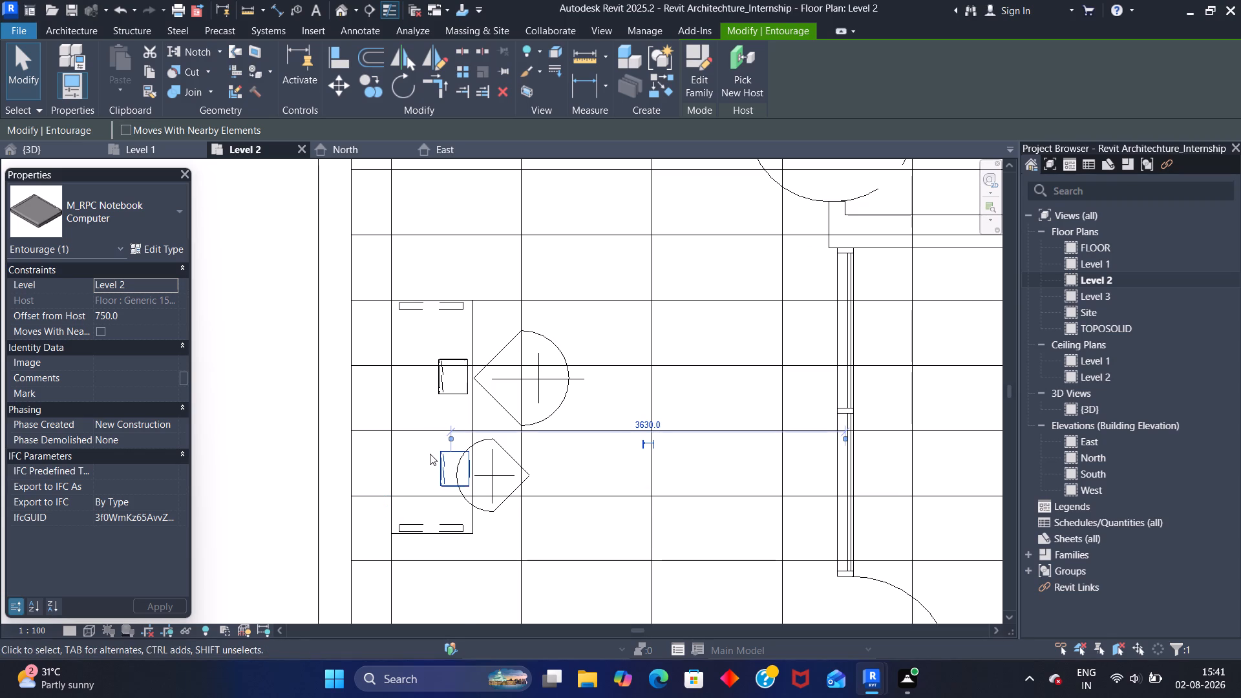
Rotate the male figure Dwayne to face the desk and nudge him level with his notebook computer, to a temporary dimension of about 1383 mm.
left_click(507, 458)
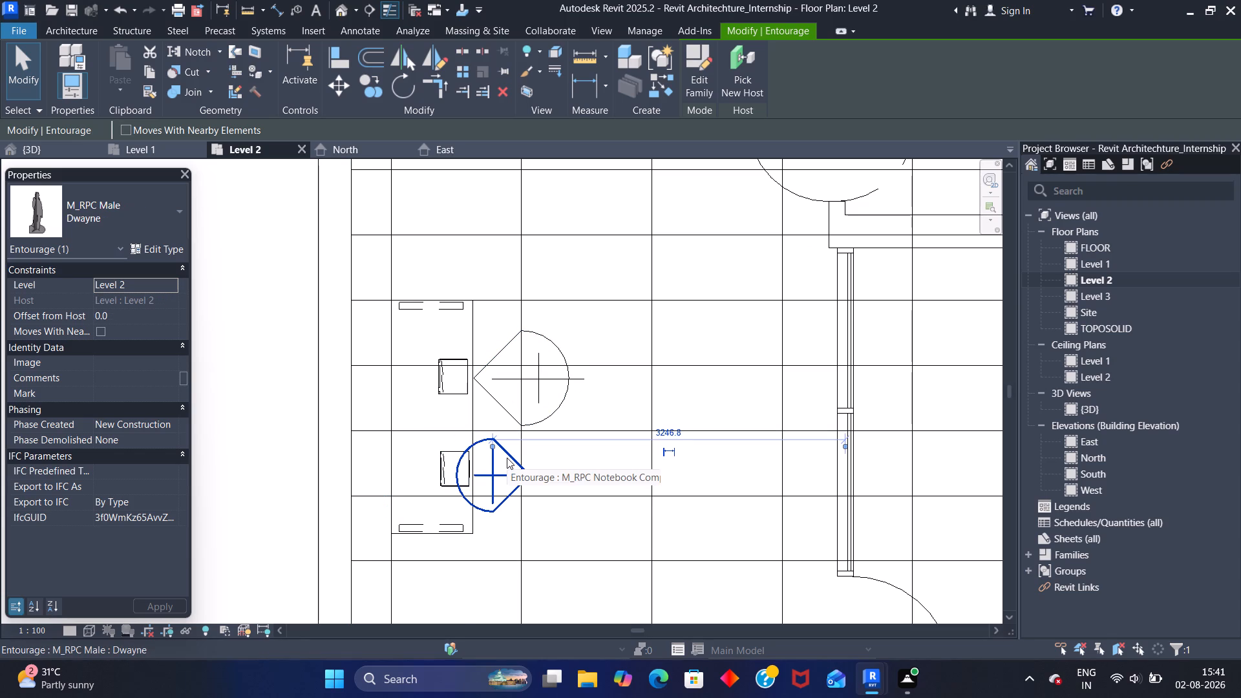
key("space")
key("space")
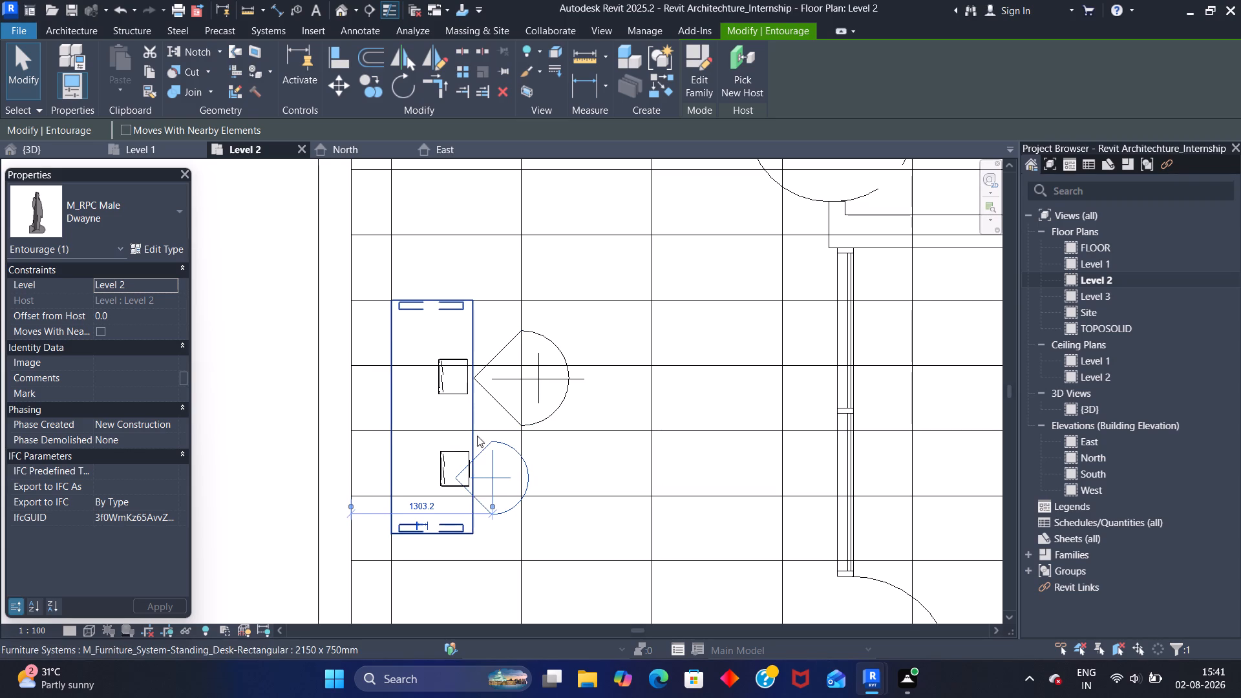
key("Right")
key("Right")
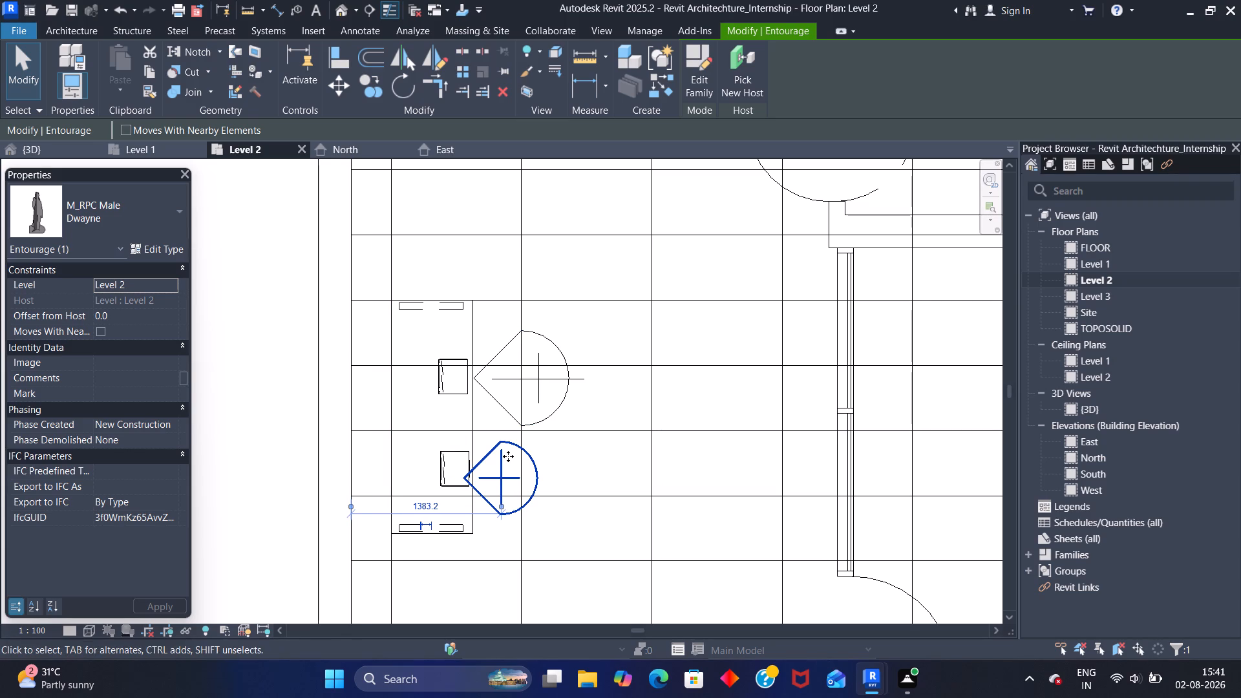
key("Up")
key("Up")
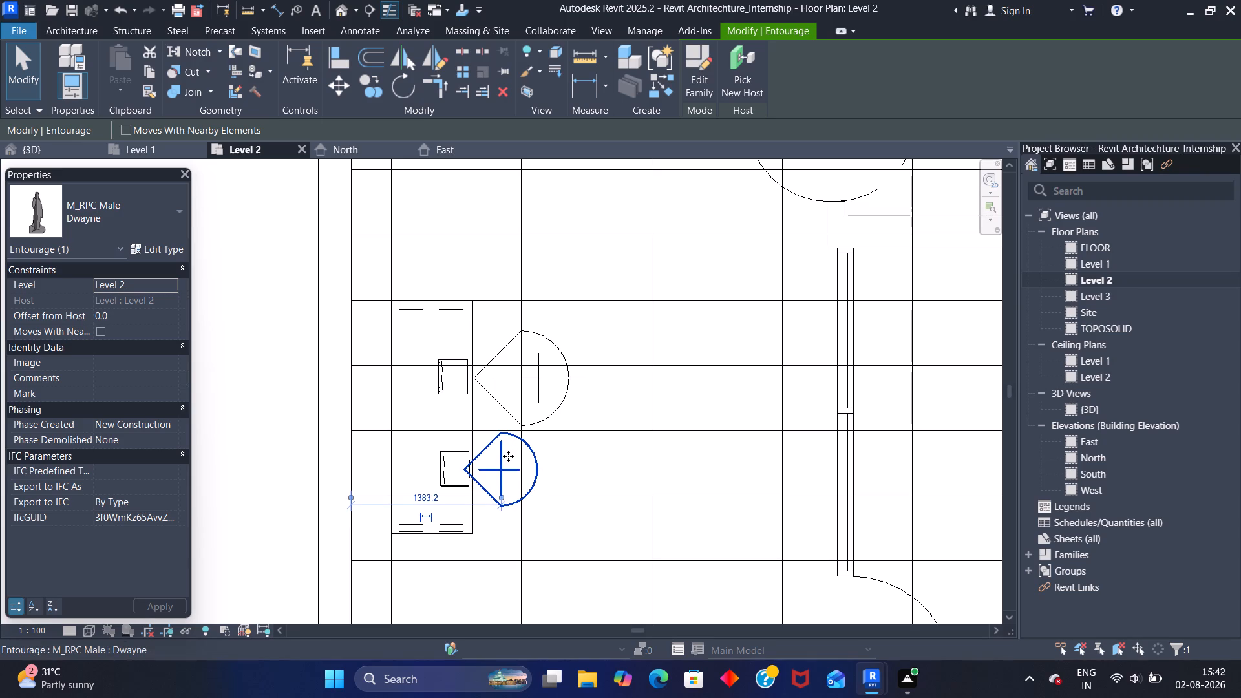
Nudge the female figure Cynthia closer to the standing desk, to a temporary dimension of 1409 mm.
left_click(485, 370)
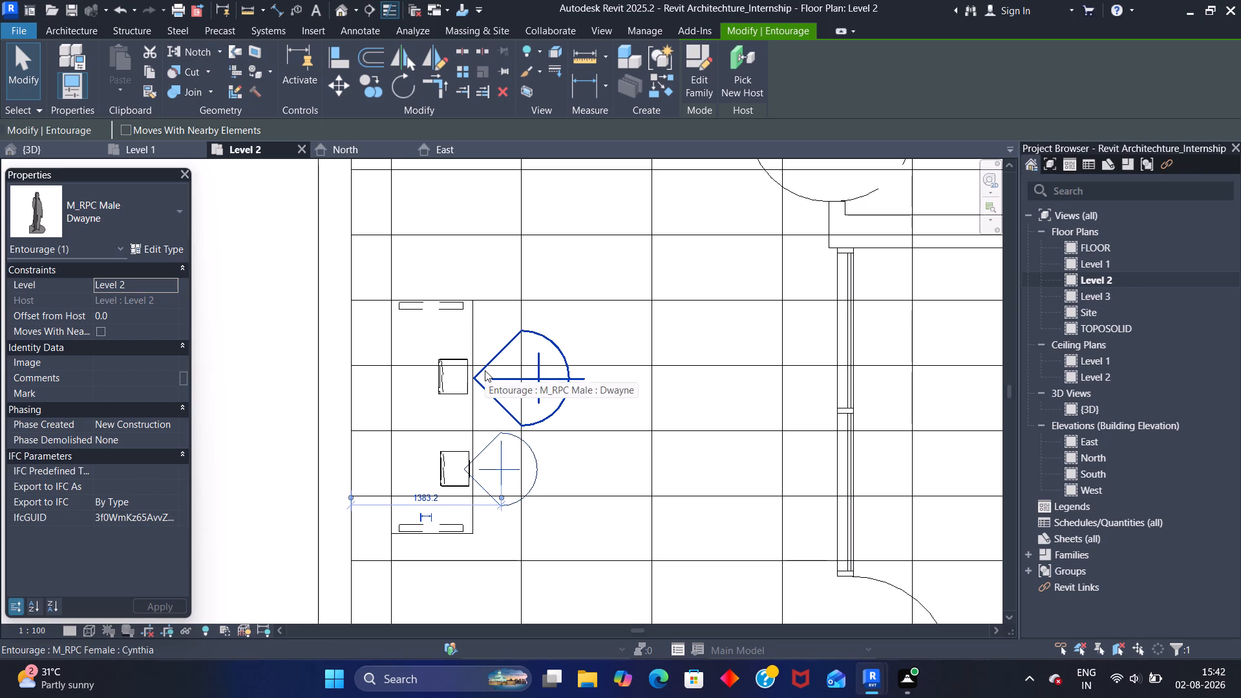
key("Left")
key("Left")
key("Left")
key("Left")
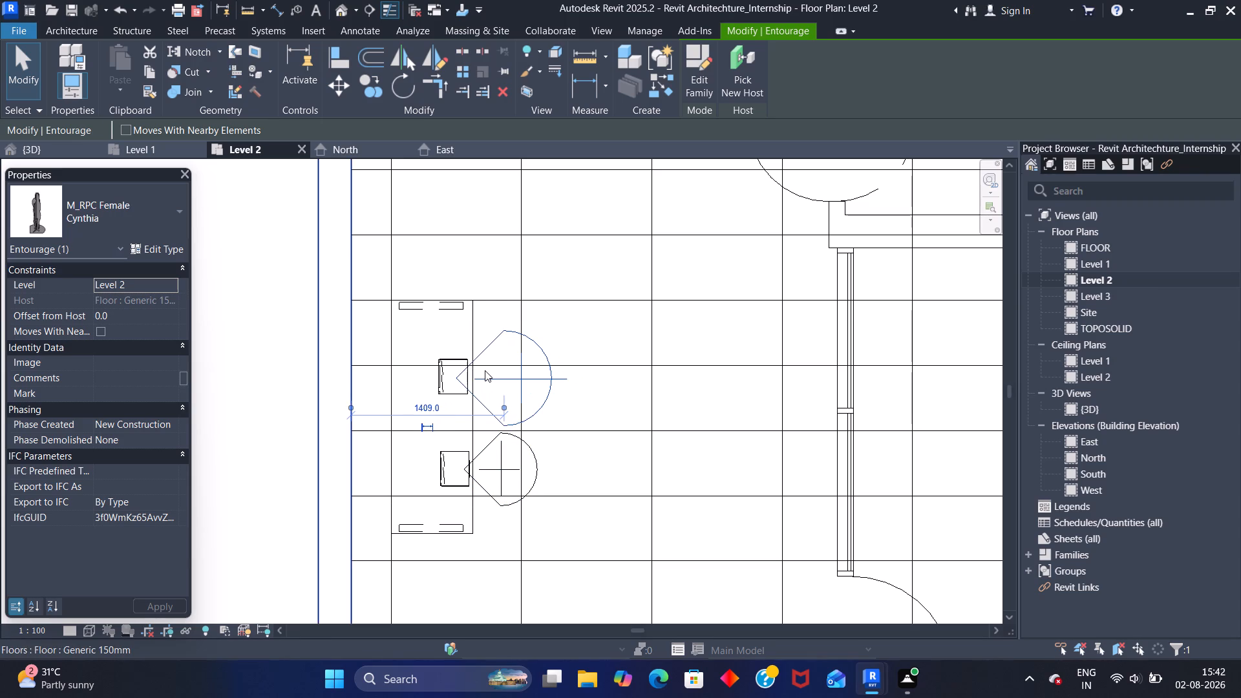
left_click(554, 332)
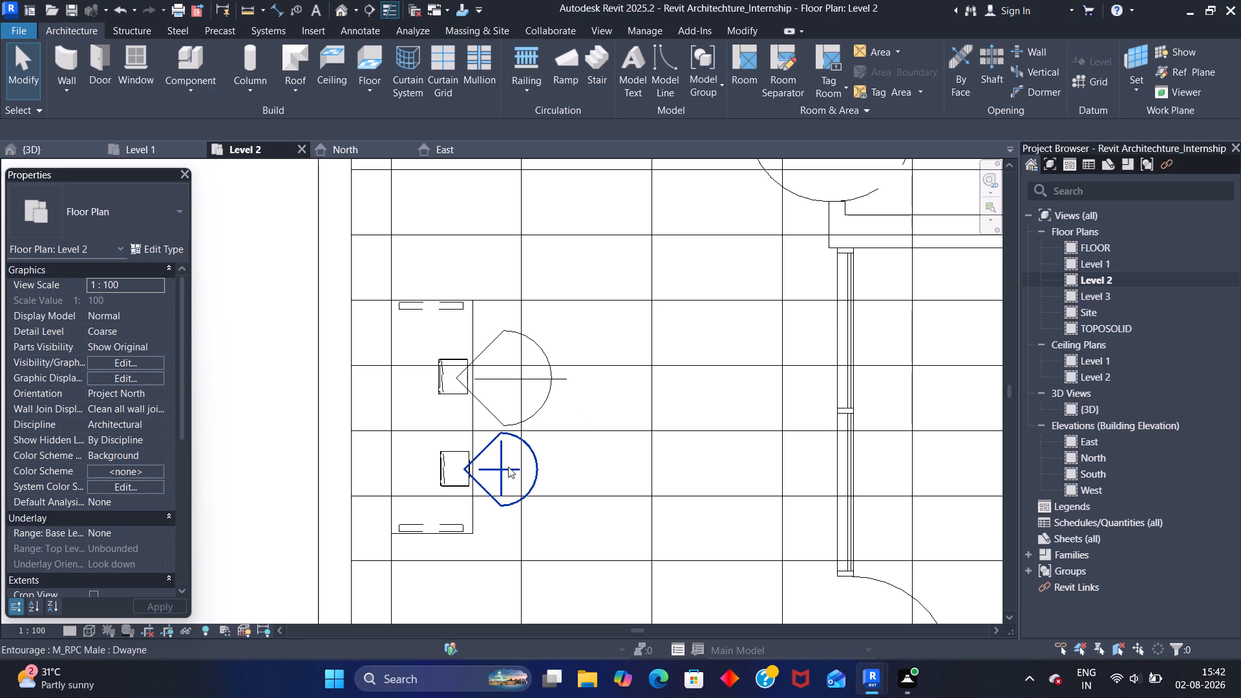
In the 3D view, examine the placement of the two figures and both notebook computers at the Level 2 standing desk.
left_click(35, 149)
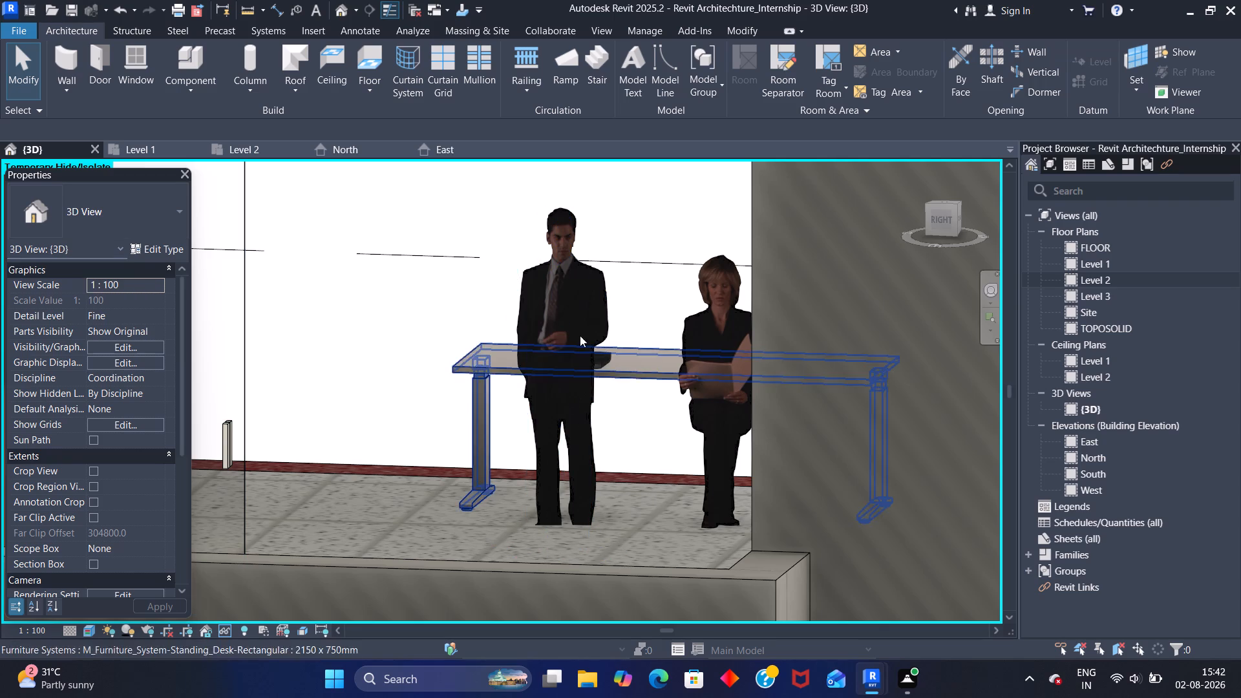
scroll(575, 353, "down", 1)
scroll(624, 410, "down", 1)
middle_click_drag(626, 412, 424, 369, "shift")
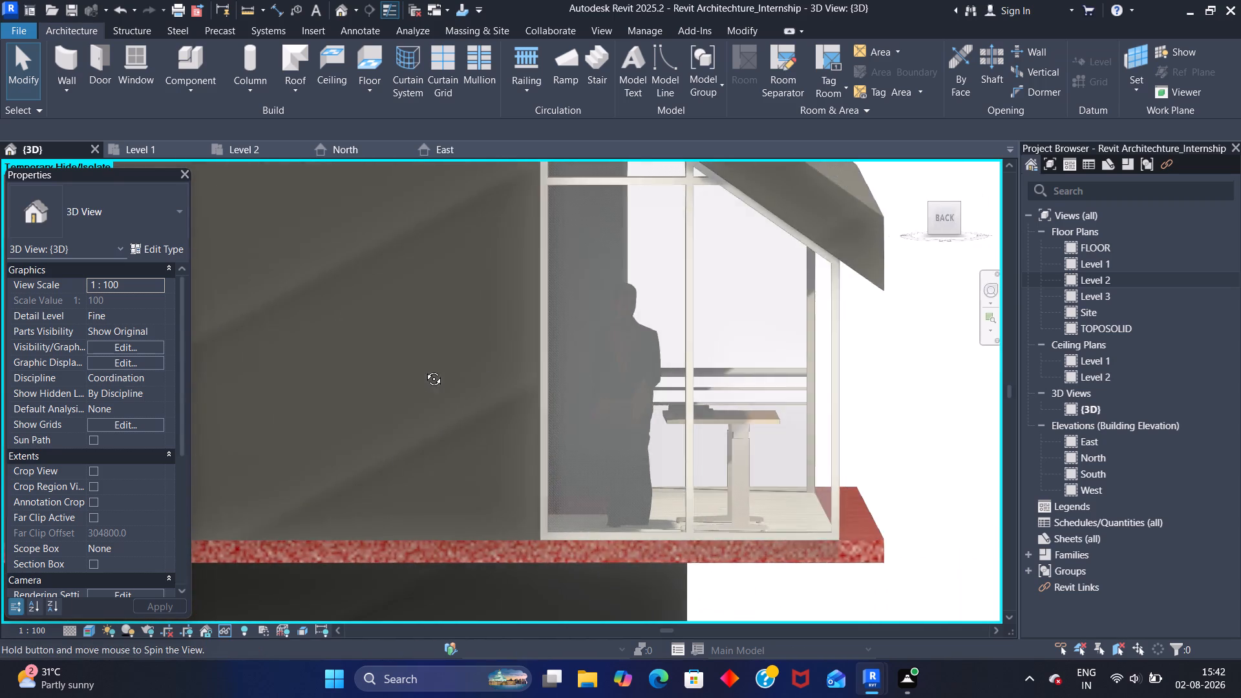
middle_click_drag(424, 369, 310, 367, "shift")
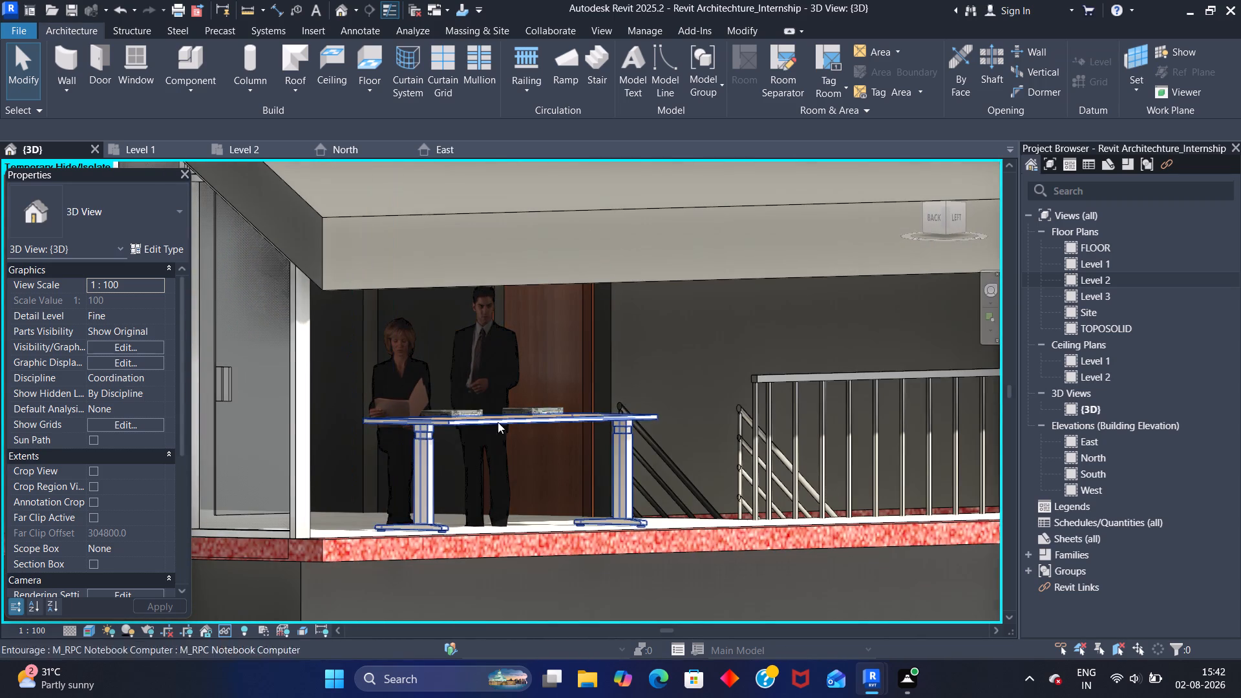
middle_click_drag(533, 440, 493, 447, "shift")
scroll(463, 401, "up", 6)
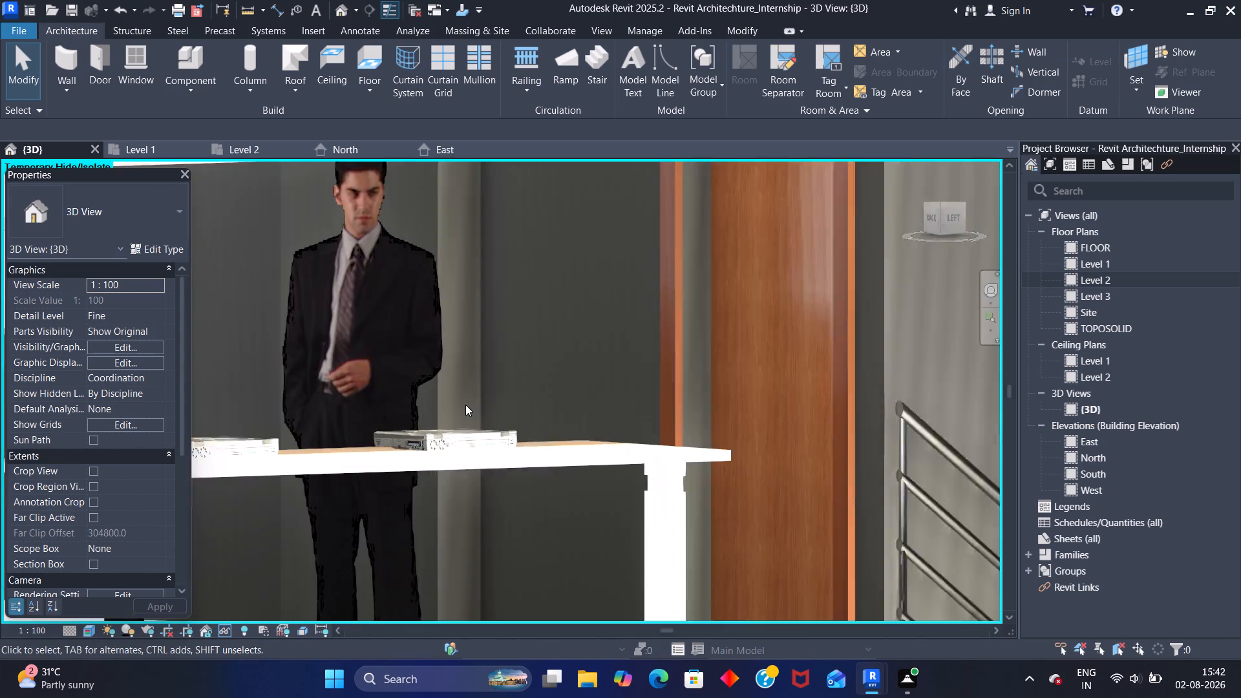
scroll(465, 405, "up", 1)
middle_click_drag(443, 372, 433, 434, "shift")
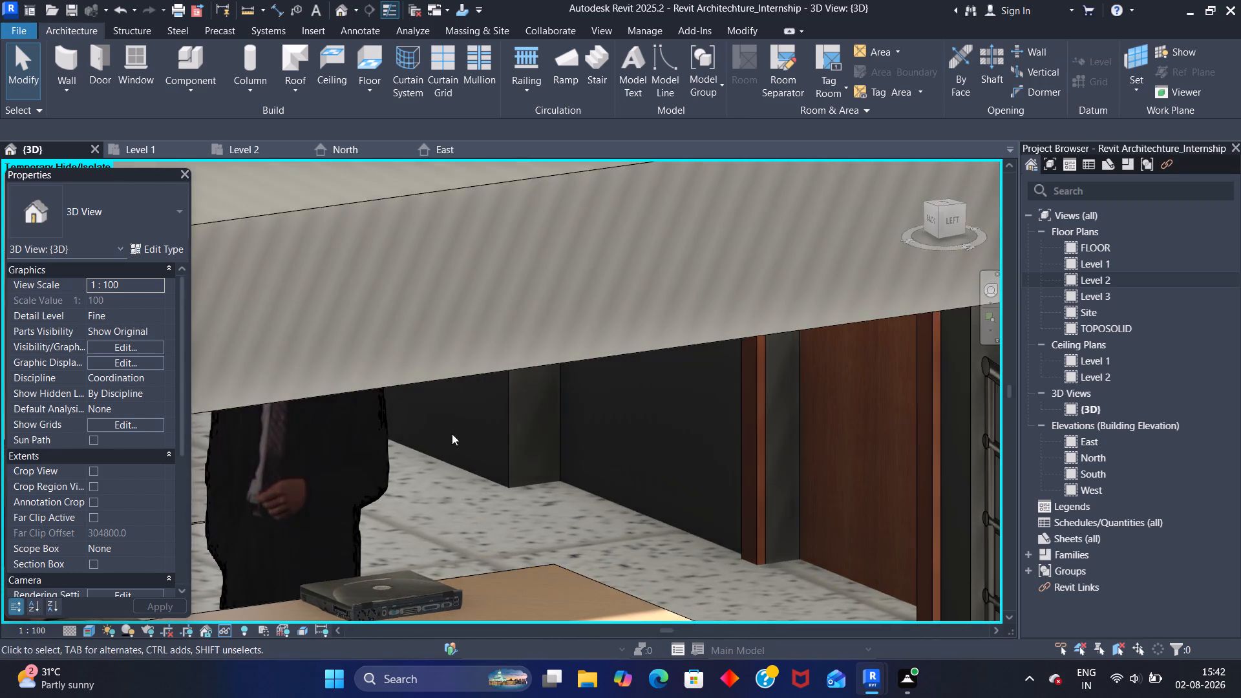
scroll(456, 465, "down", 4)
middle_click_drag(441, 474, 421, 391)
middle_click_drag(447, 423, 445, 387, "shift")
scroll(447, 423, "up", 1, "shift")
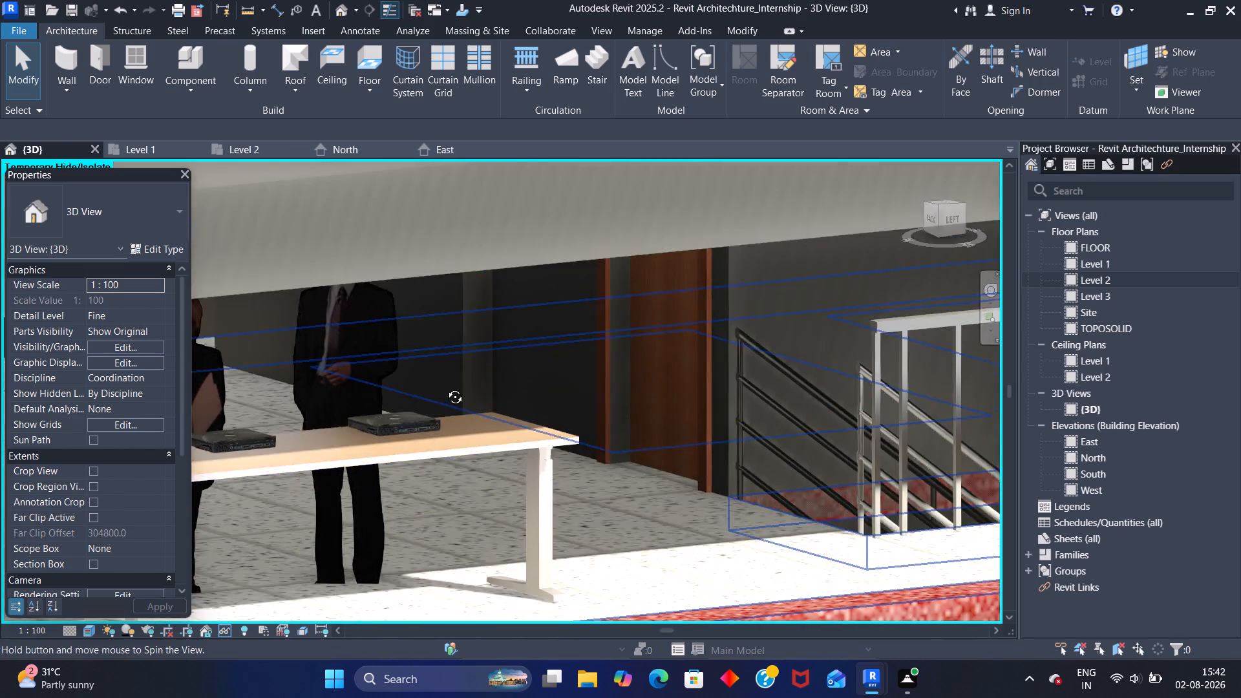
middle_click_drag(445, 387, 445, 348, "shift")
middle_click_drag(425, 291, 469, 283, "shift")
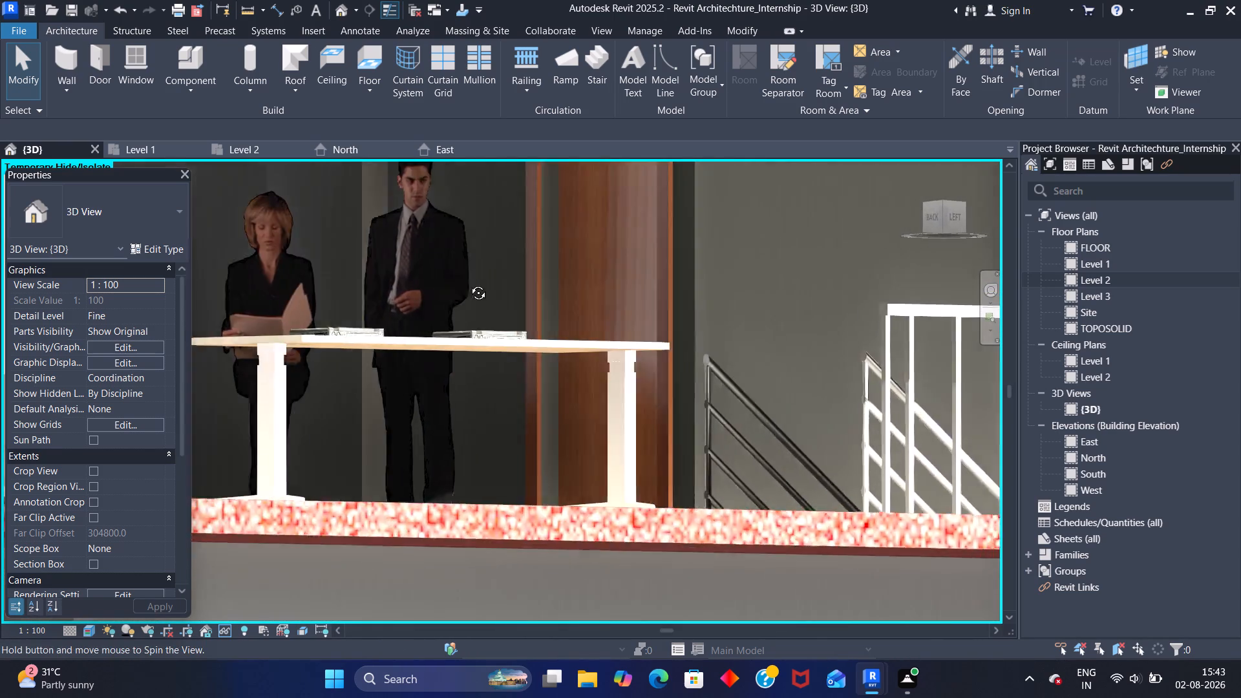
middle_click_drag(469, 283, 465, 282, "shift")
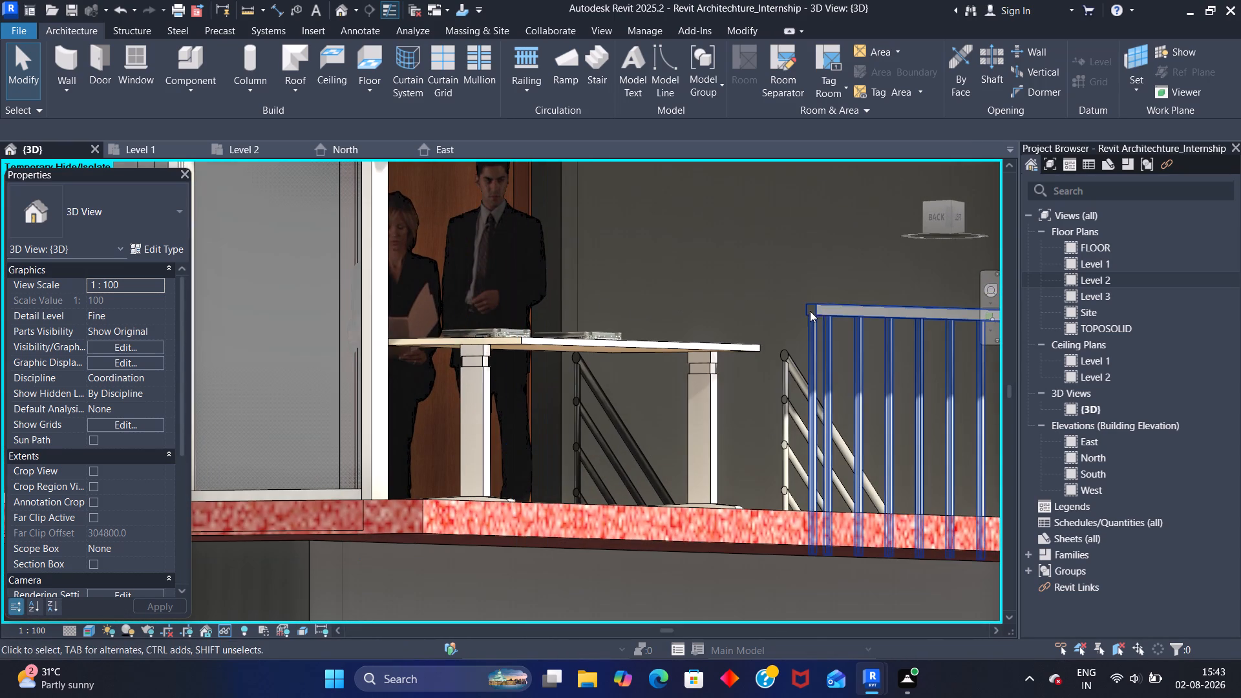
middle_click_drag(850, 293, 747, 295, "shift")
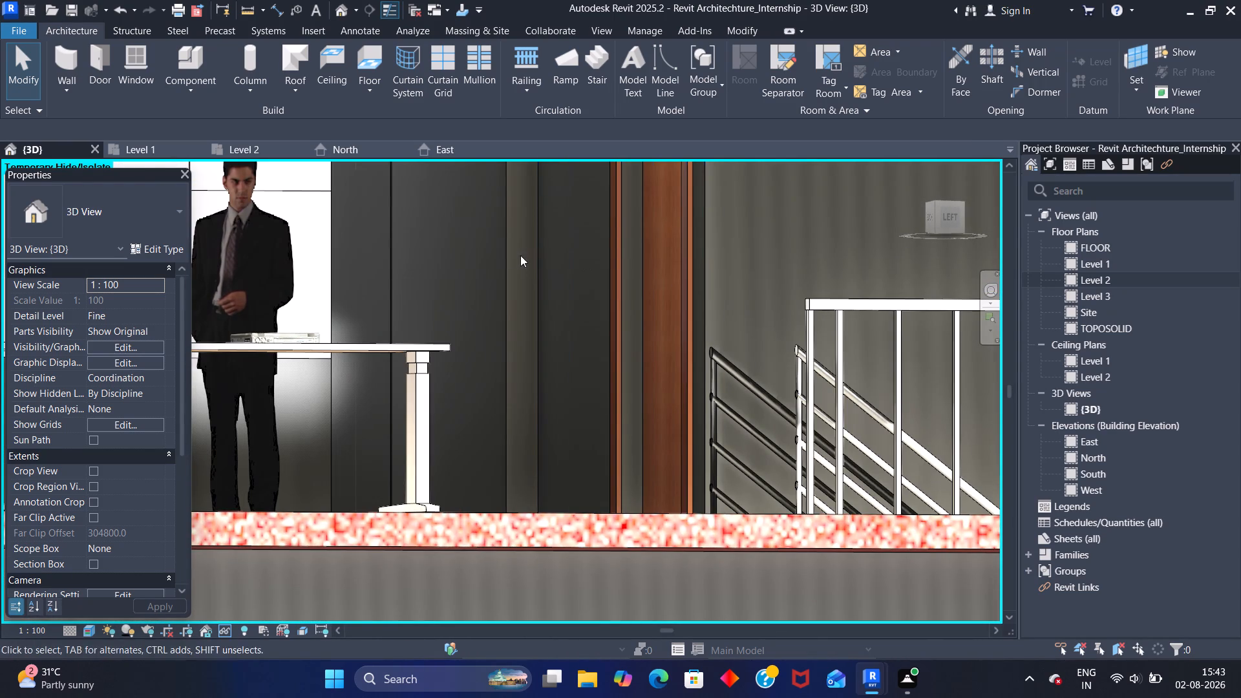
middle_click_drag(443, 242, 448, 259, "shift")
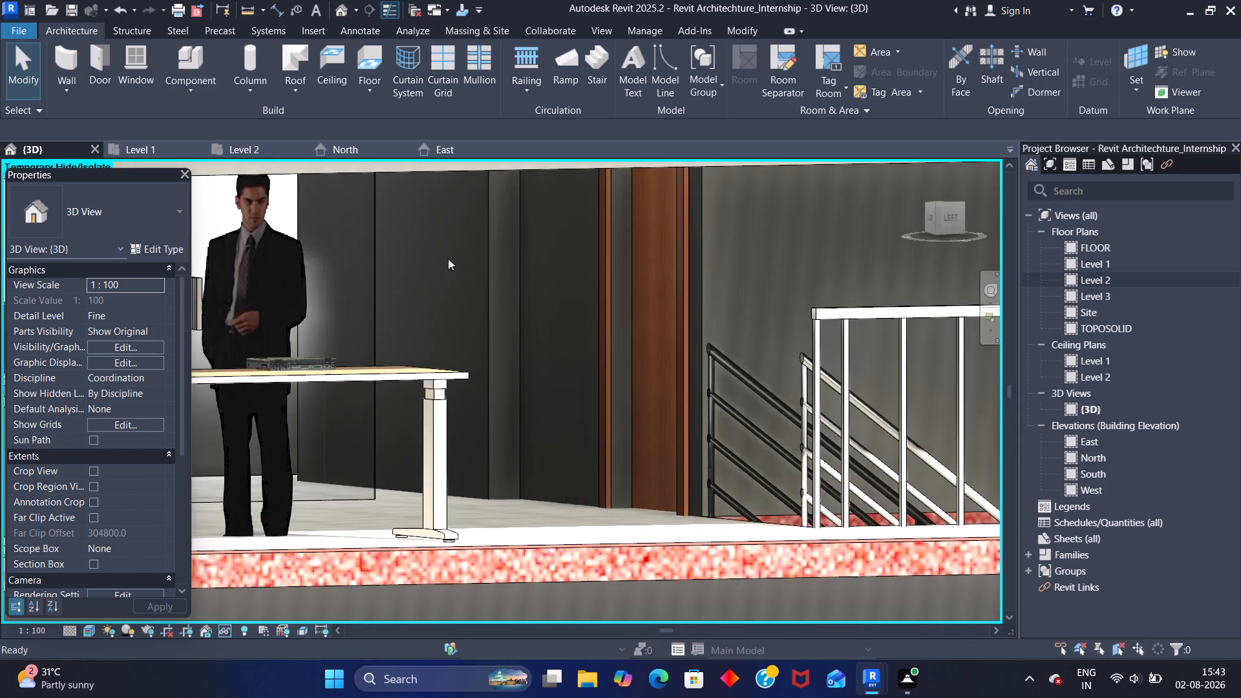
scroll(516, 270, "down", 4)
middle_click_drag(516, 270, 657, 282)
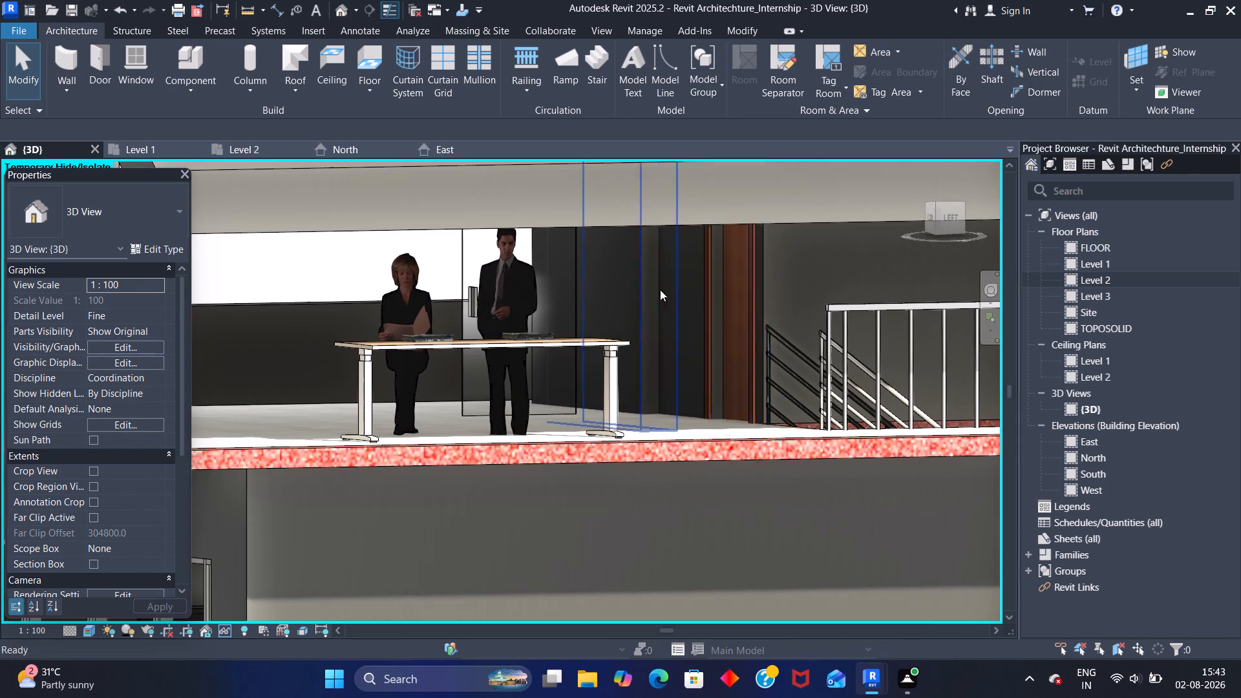
middle_click_drag(637, 336, 617, 291, "shift")
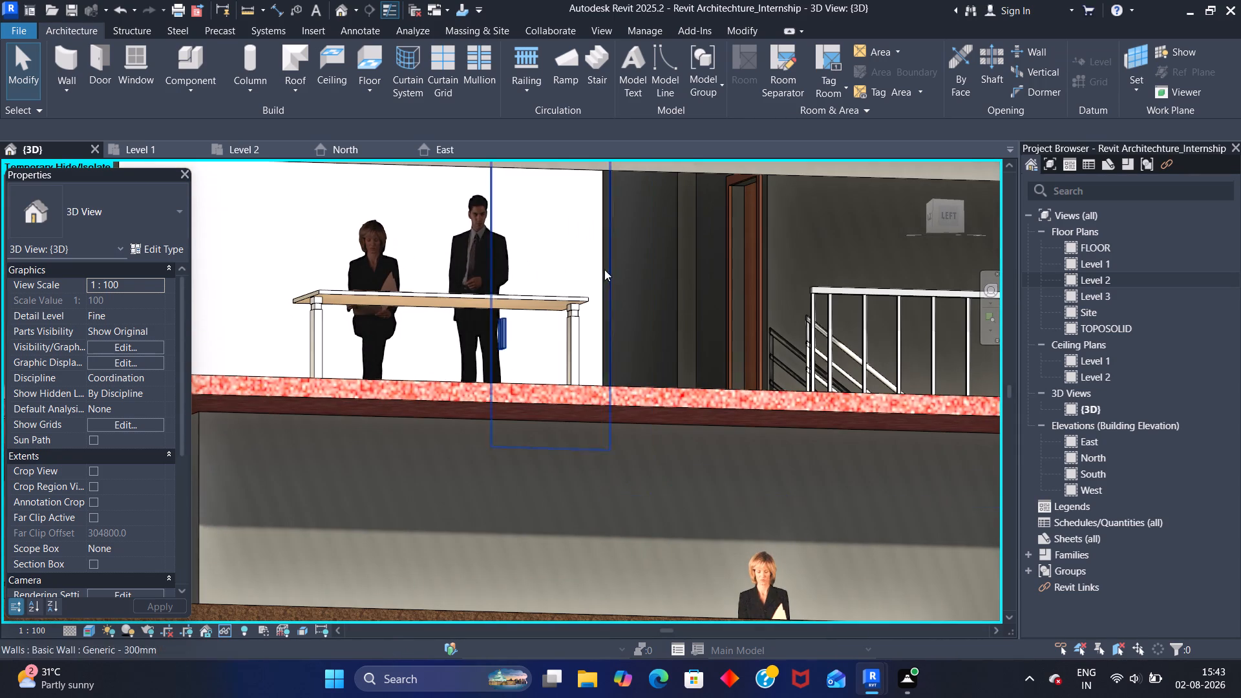
Delete the stray Level 1 female figure Cynthia standing on the grass outside the masonry boundary wall.
middle_click_drag(651, 412, 582, 175)
left_click(687, 328)
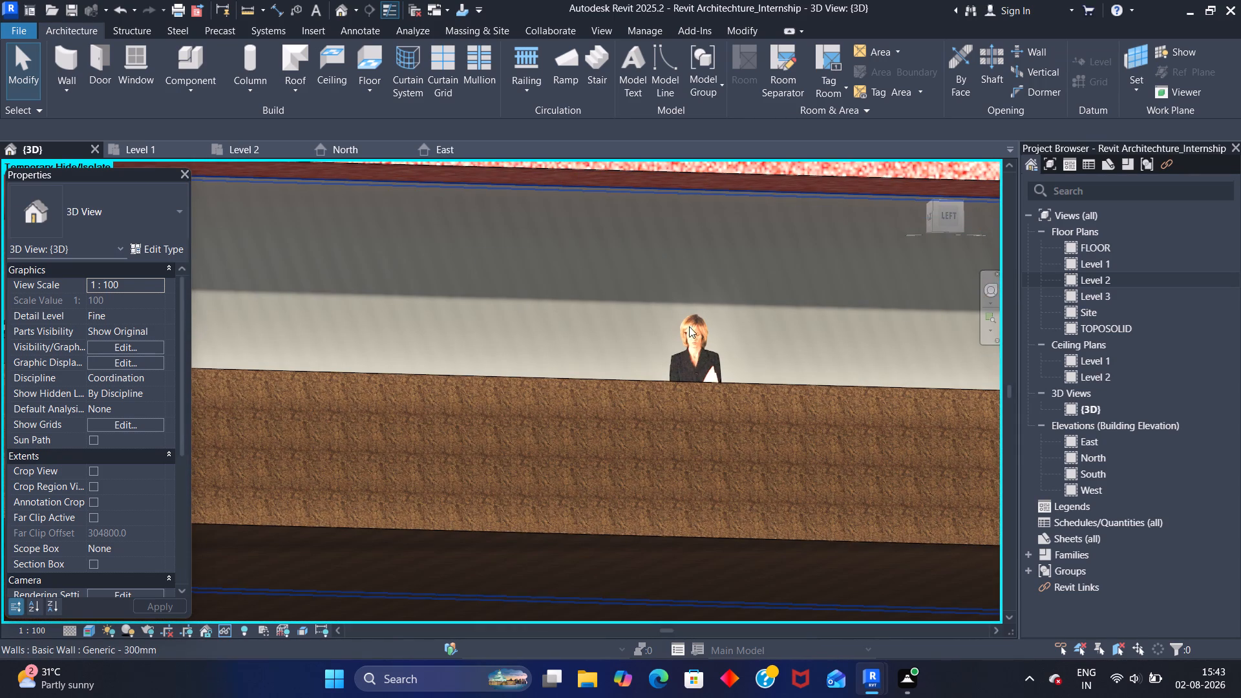
scroll(686, 328, "up", 12)
double_click(749, 211)
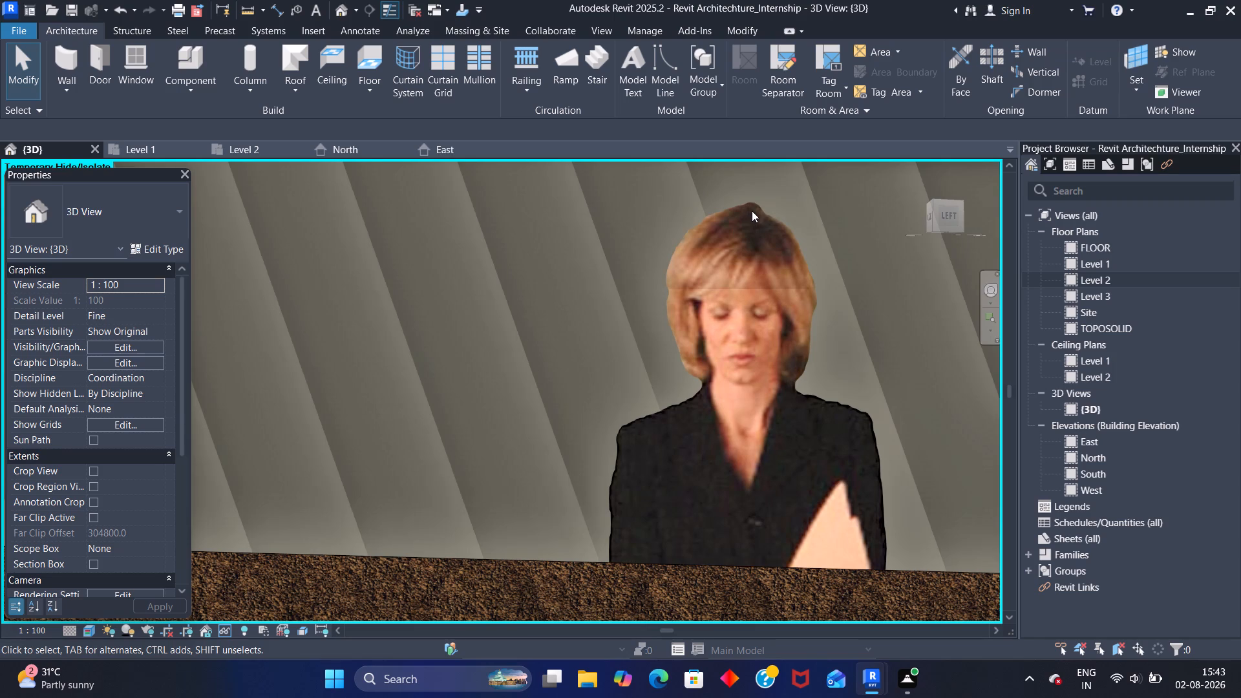
scroll(748, 312, "down", 8)
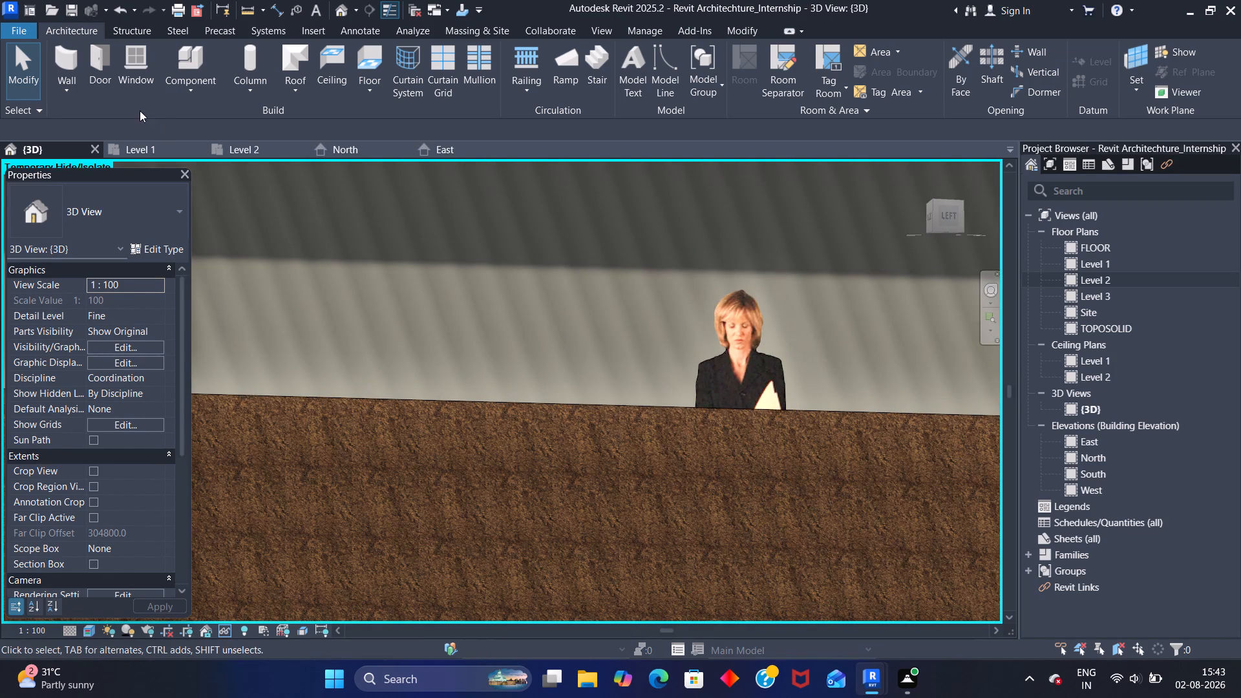
left_click(156, 146)
scroll(467, 368, "up", 3)
left_click(257, 144)
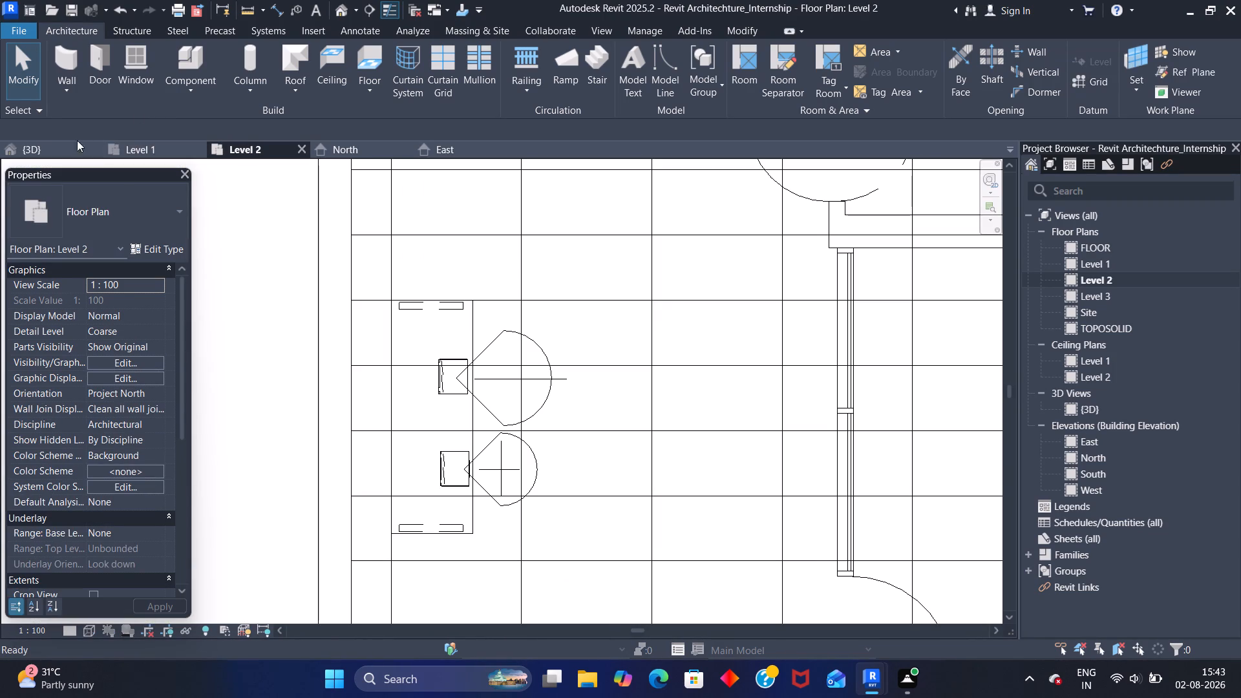
scroll(189, 210, "down", 8)
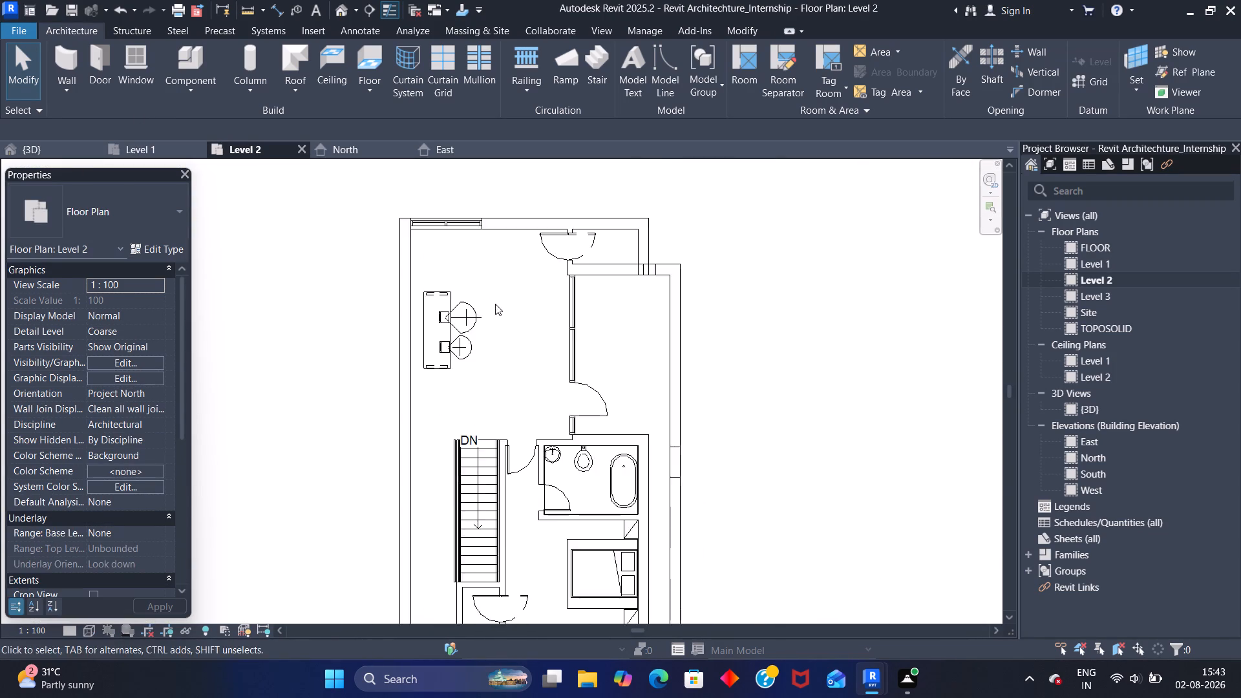
scroll(495, 304, "down", 5)
scroll(330, 237, "up", 1)
scroll(165, 169, "up", 2)
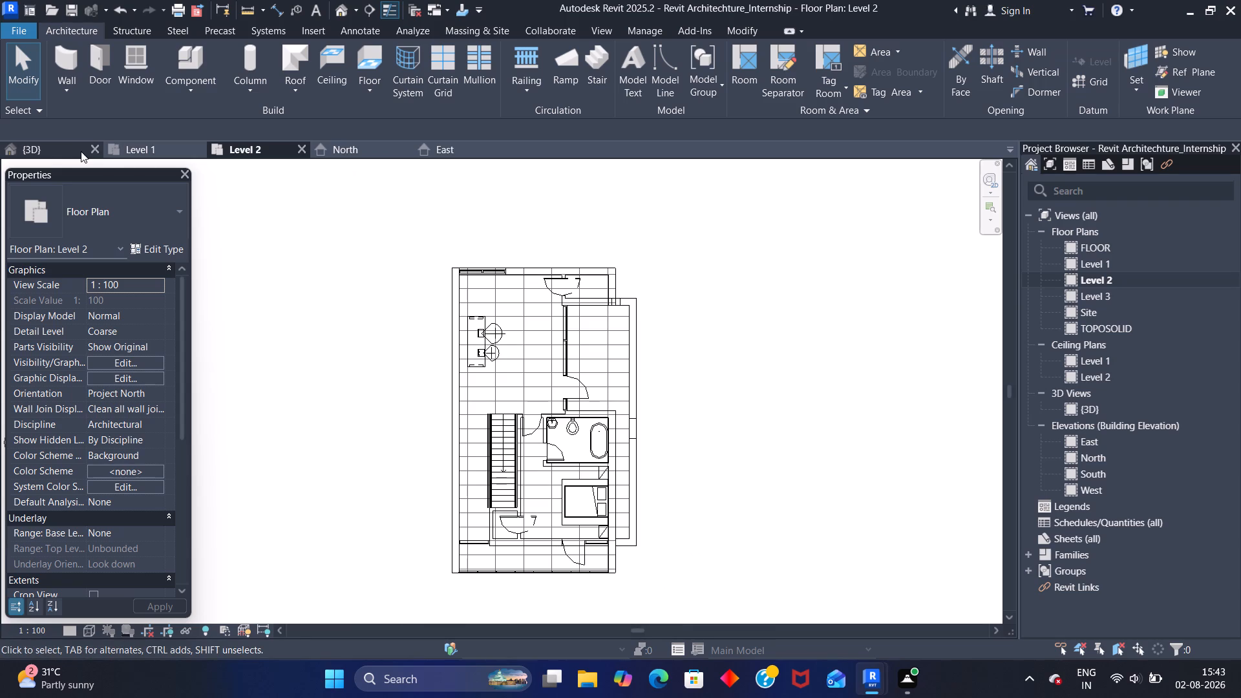
left_click(71, 149)
scroll(374, 310, "down", 7)
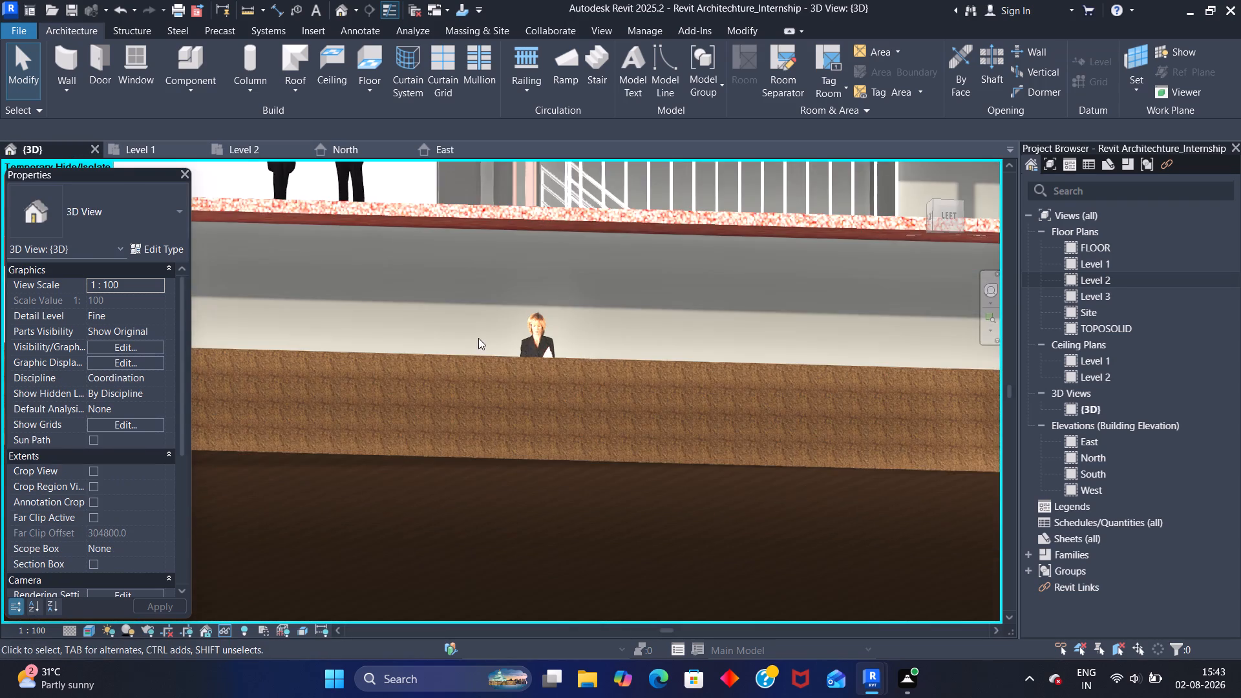
middle_click_drag(493, 324, 488, 394, "shift")
middle_click_drag(526, 425, 511, 355)
left_click(498, 449)
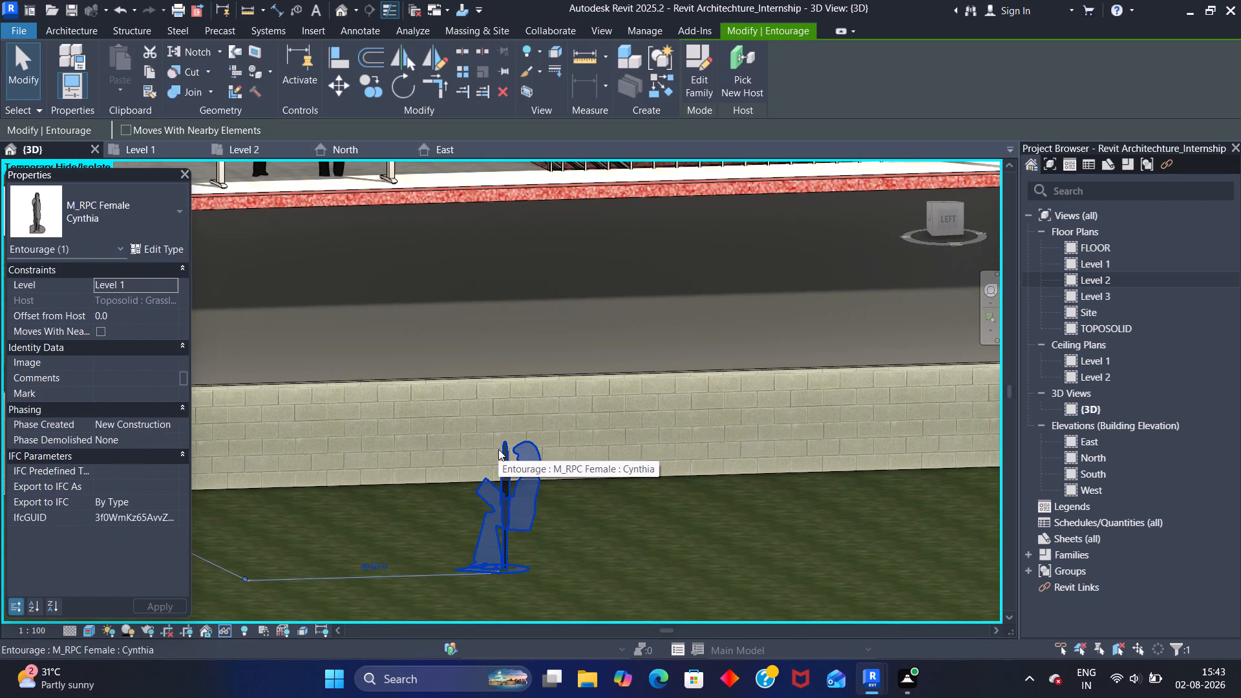
key("Delete")
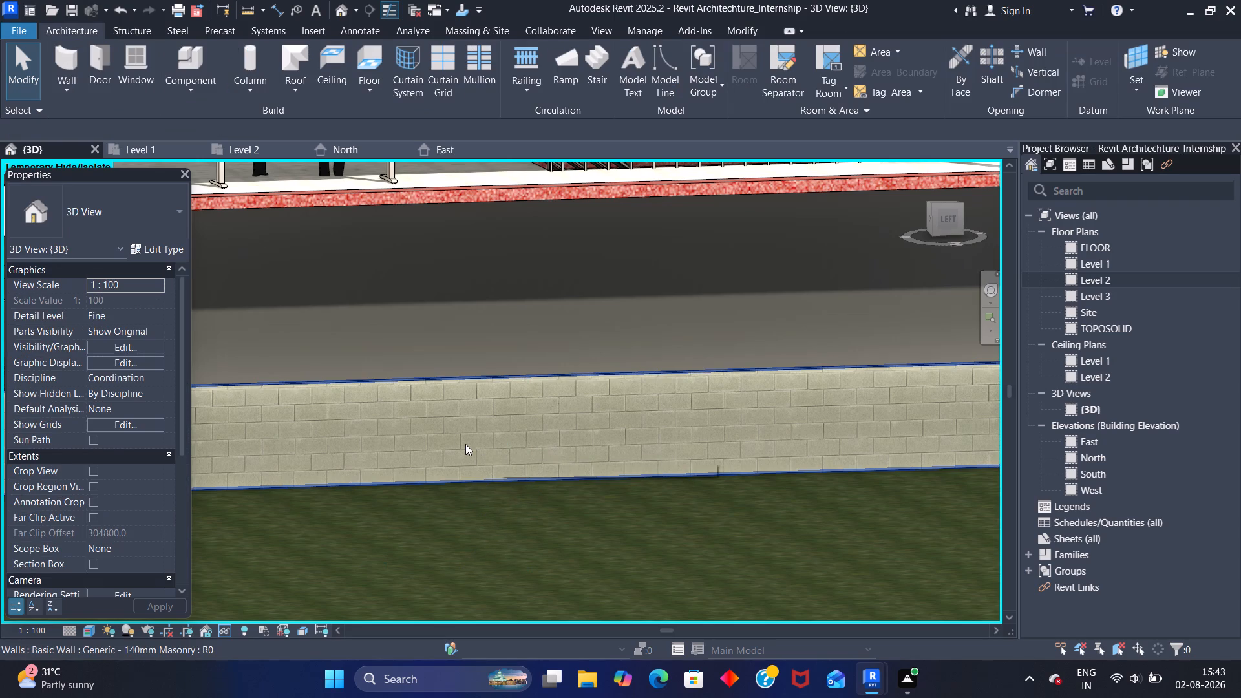
Reset the temporary hide/isolate in the 3D view to bring back the hidden elements.
scroll(440, 394, "down", 6)
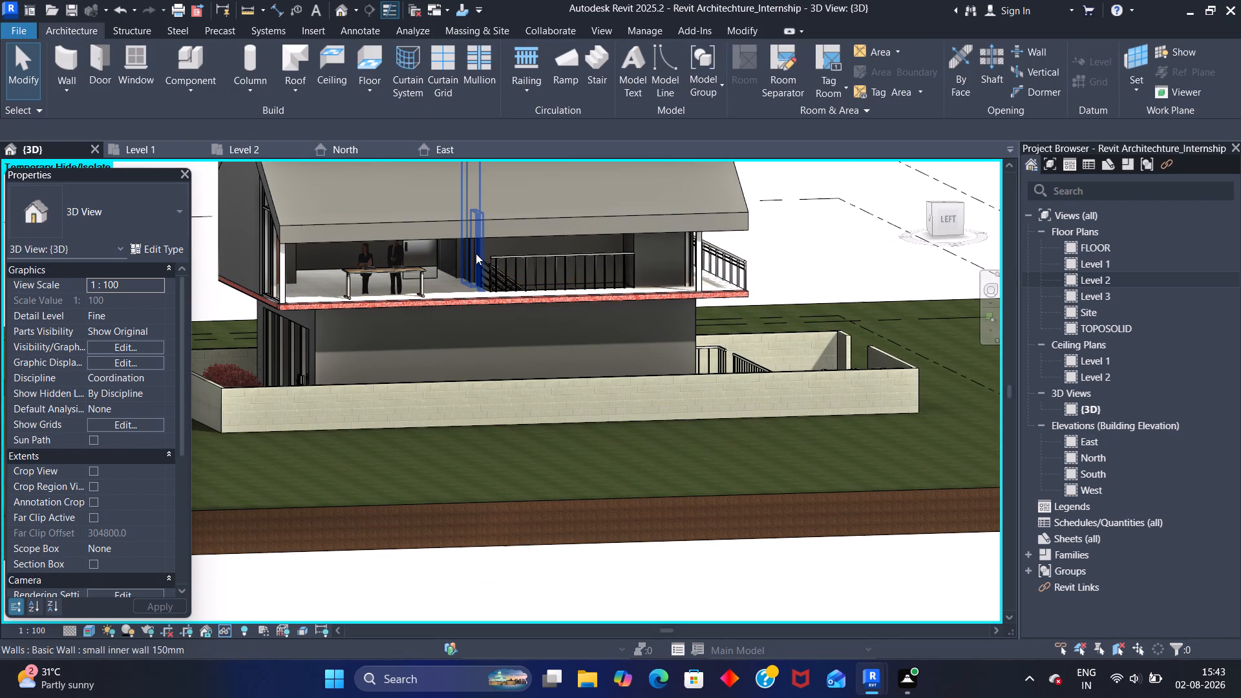
type("HR")
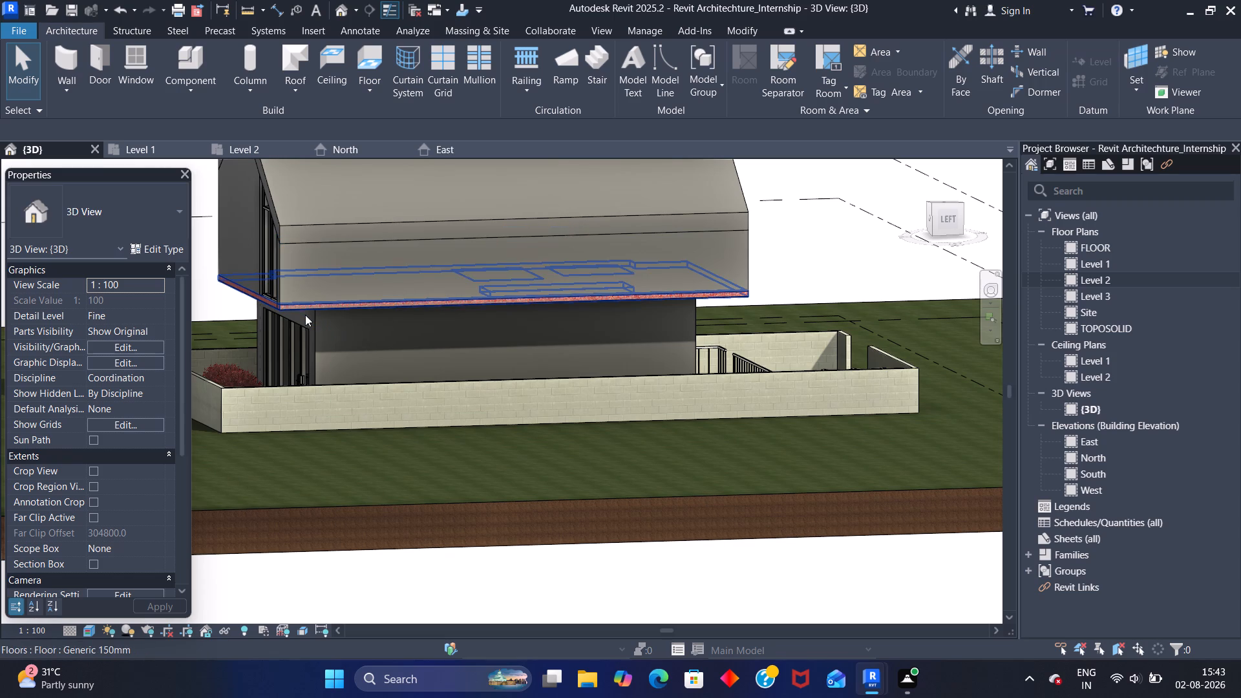
In the 3D view, examine the standing desk and both figures through the Level 2 curtain wall glazing.
middle_click_drag(298, 310, 489, 323, "shift")
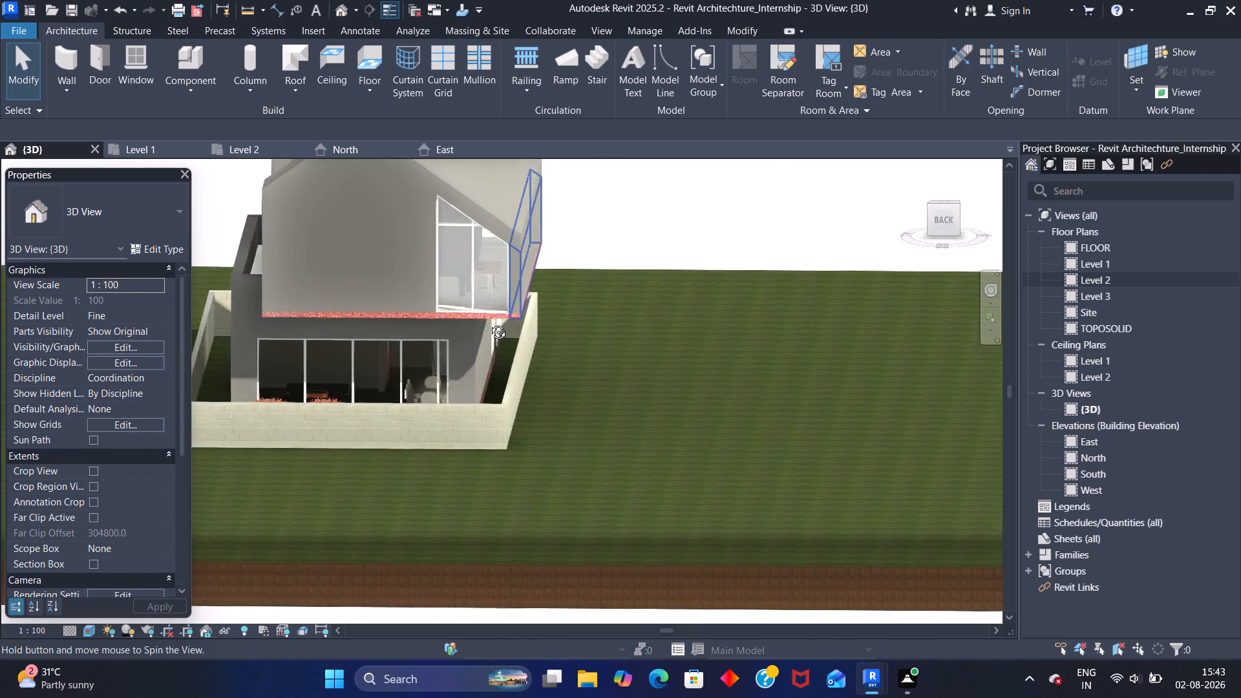
middle_click_drag(489, 323, 637, 325, "shift")
middle_click_drag(343, 244, 449, 281, "shift")
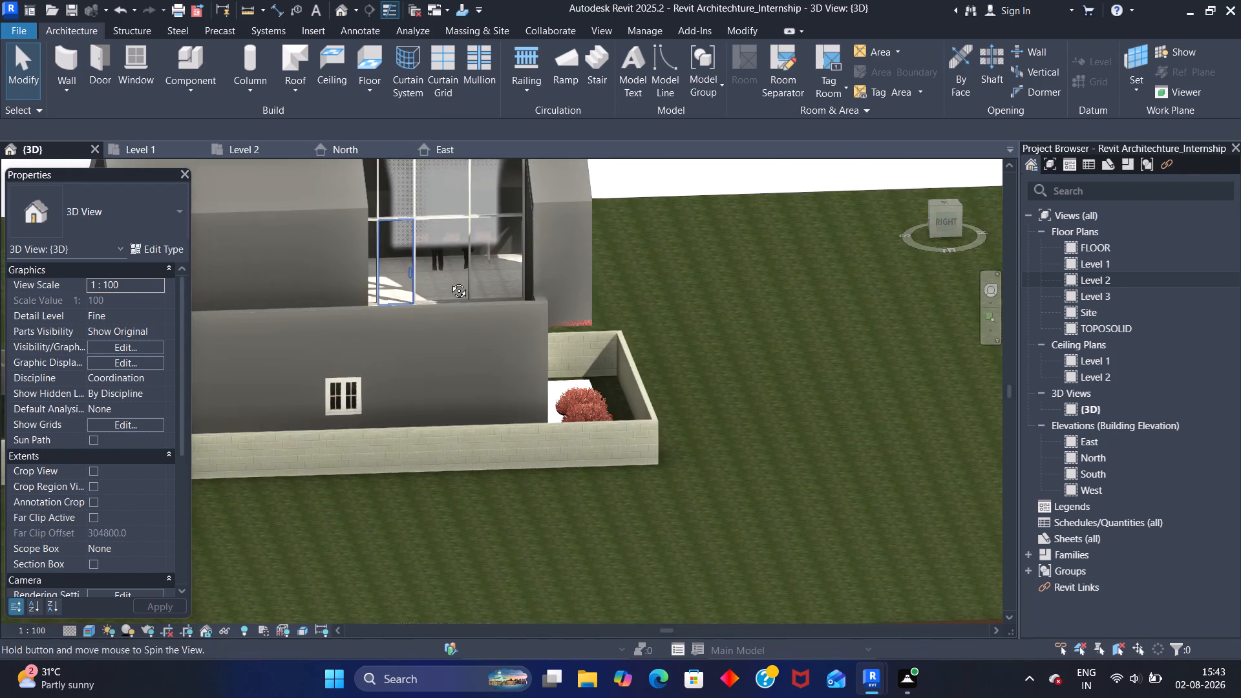
middle_click_drag(449, 281, 455, 275, "shift")
scroll(443, 247, "up", 8)
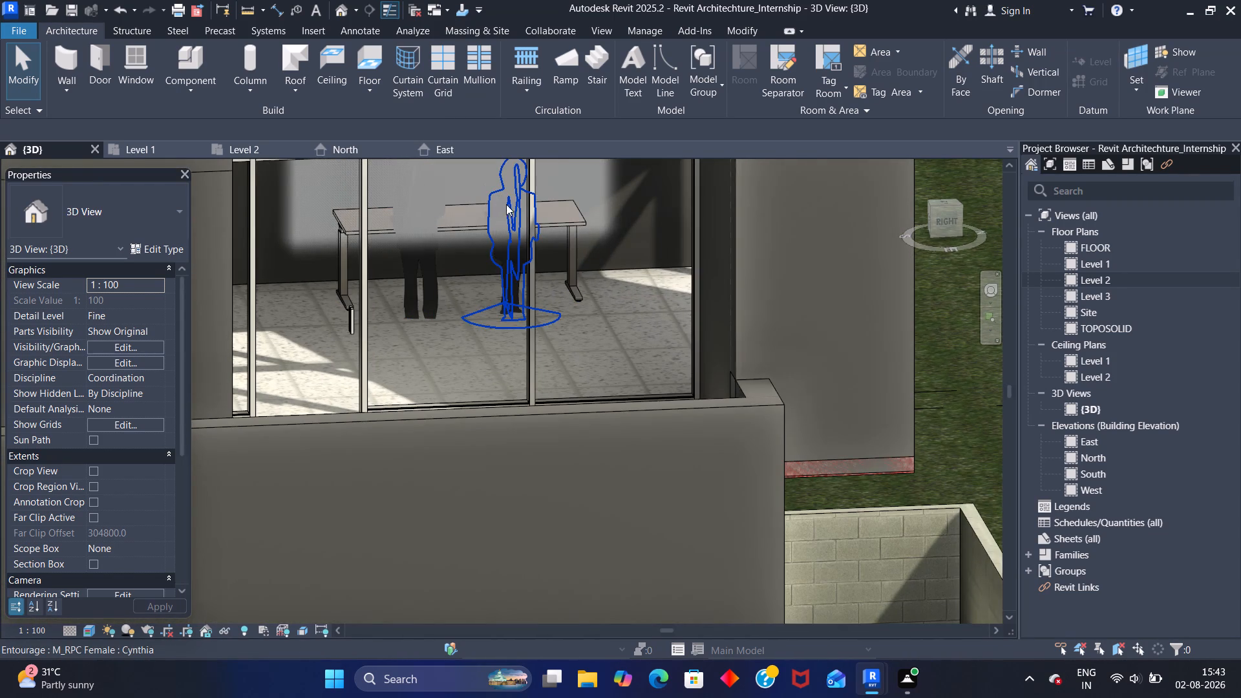
middle_click_drag(496, 198, 465, 325)
scroll(436, 241, "up", 6)
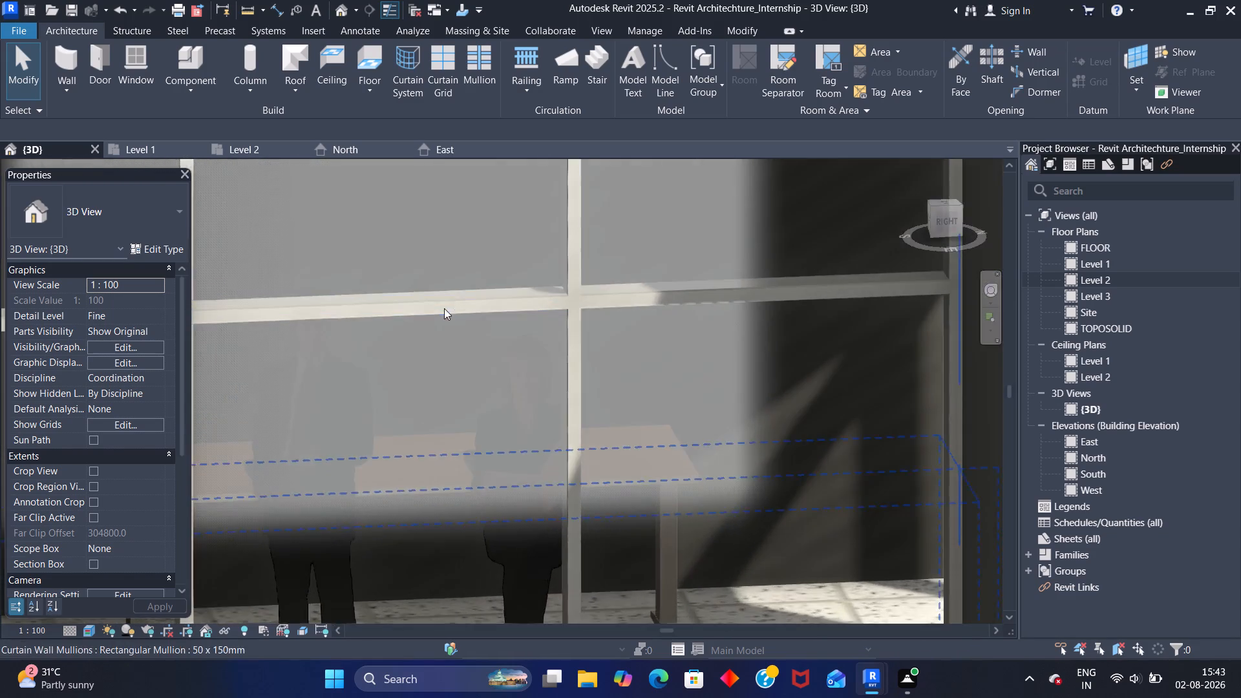
scroll(444, 308, "up", 5)
scroll(435, 360, "down", 8)
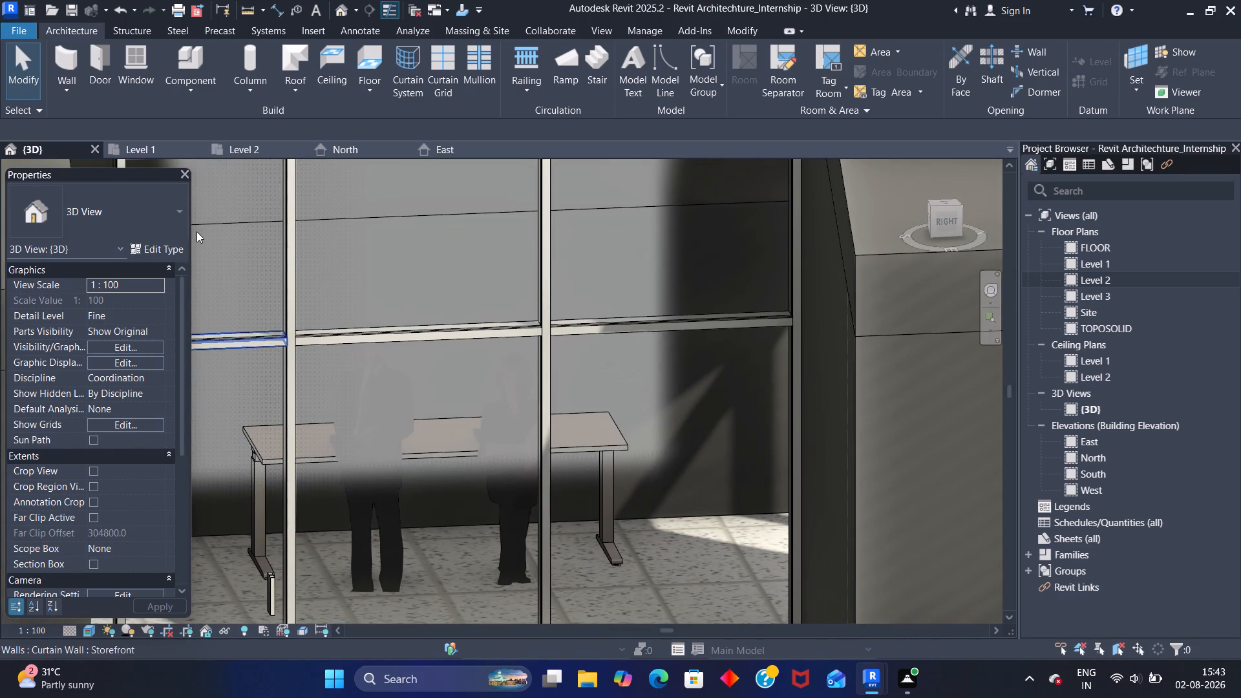
From the Level 2 floor plan, load the M_Chair-Task family from the US library's Furniture, Seating folder for placement.
left_click(255, 144)
scroll(500, 350, "up", 3)
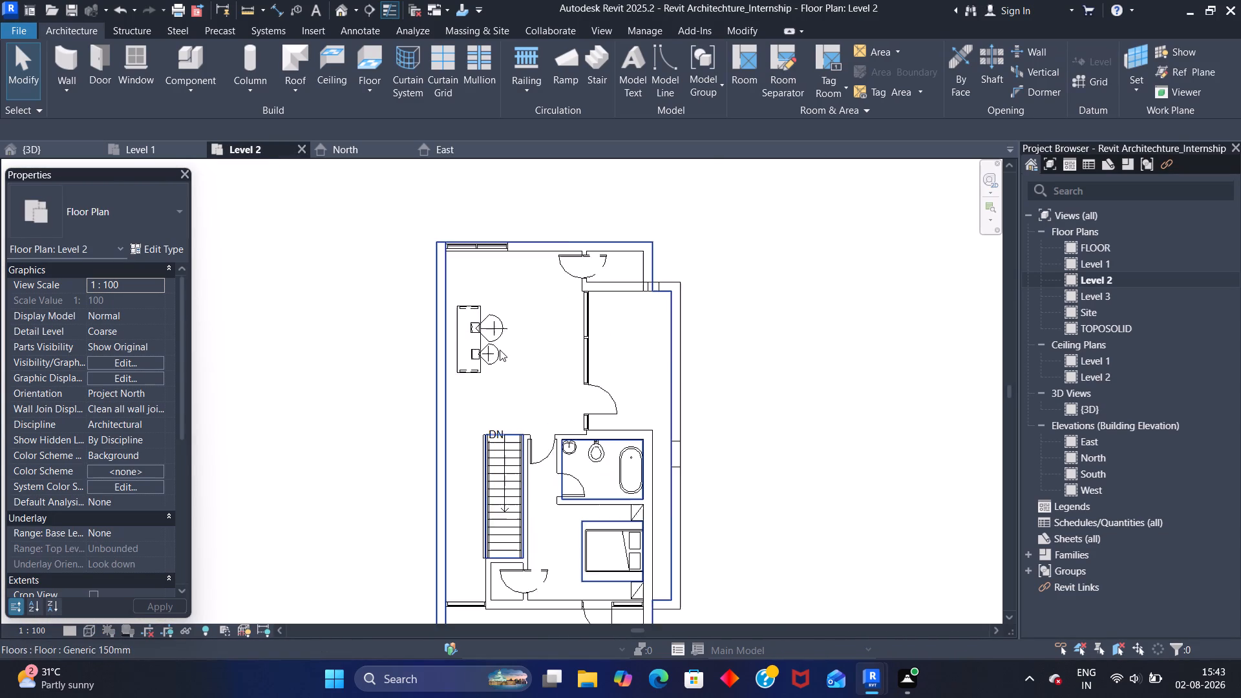
scroll(500, 350, "up", 7)
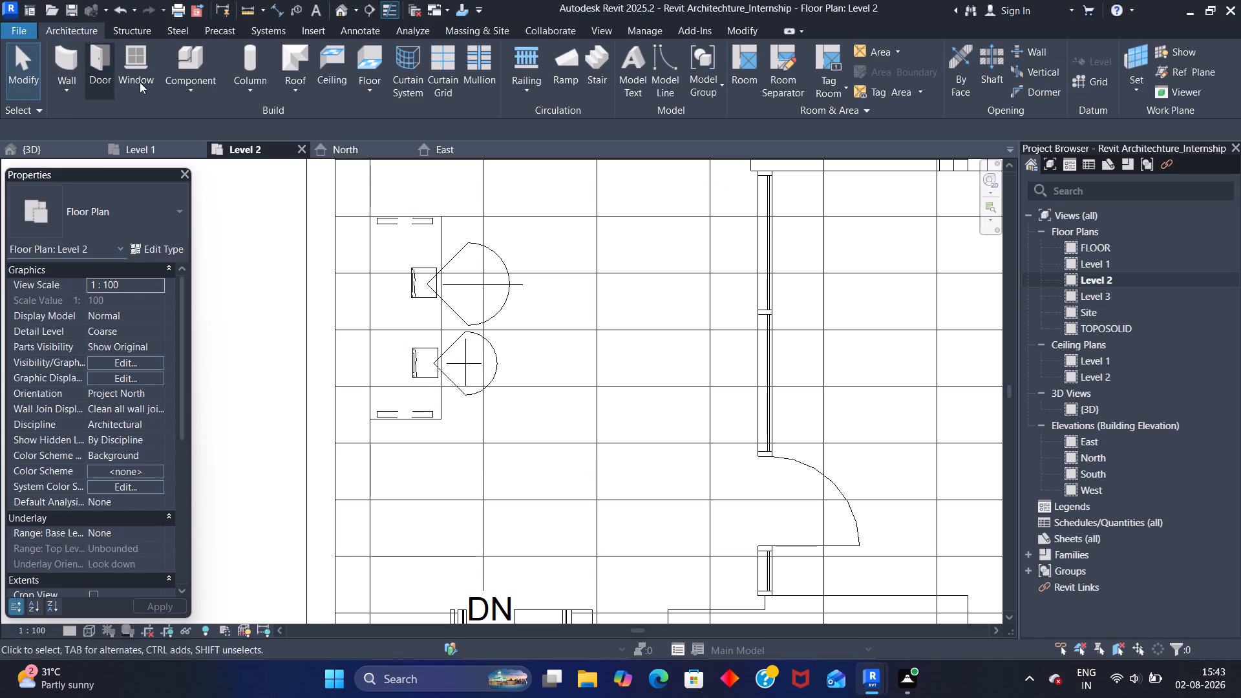
left_click(181, 70)
left_click(707, 69)
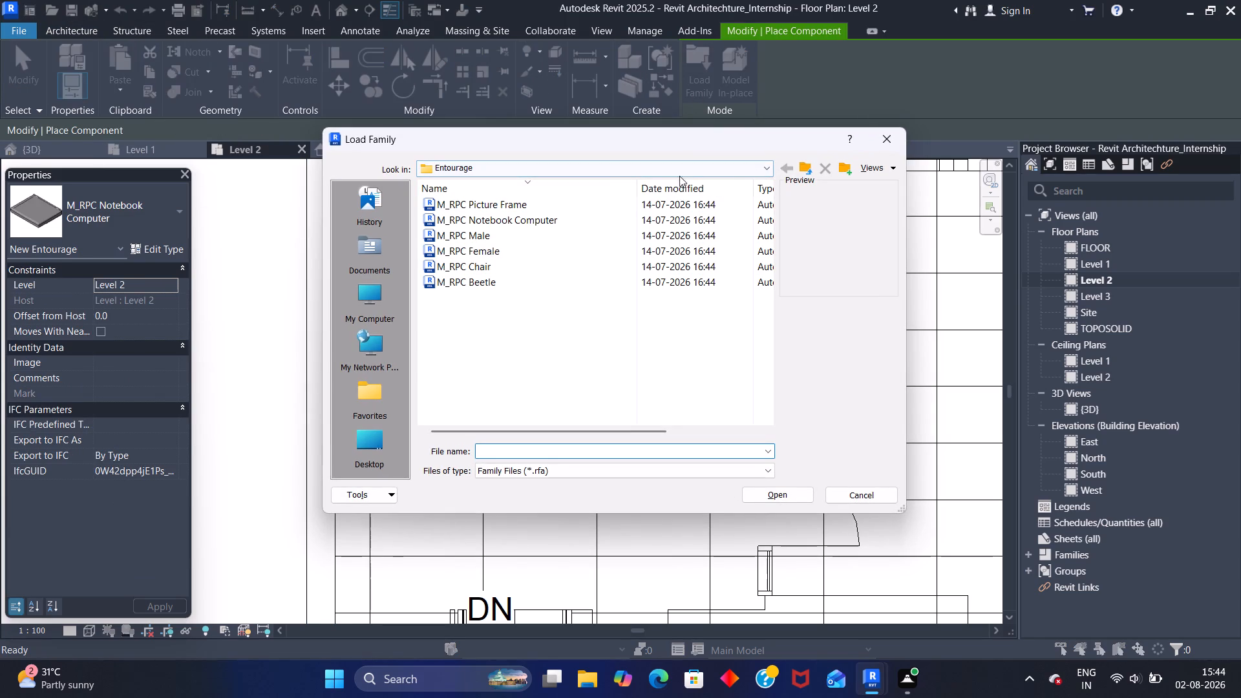
left_click(653, 173)
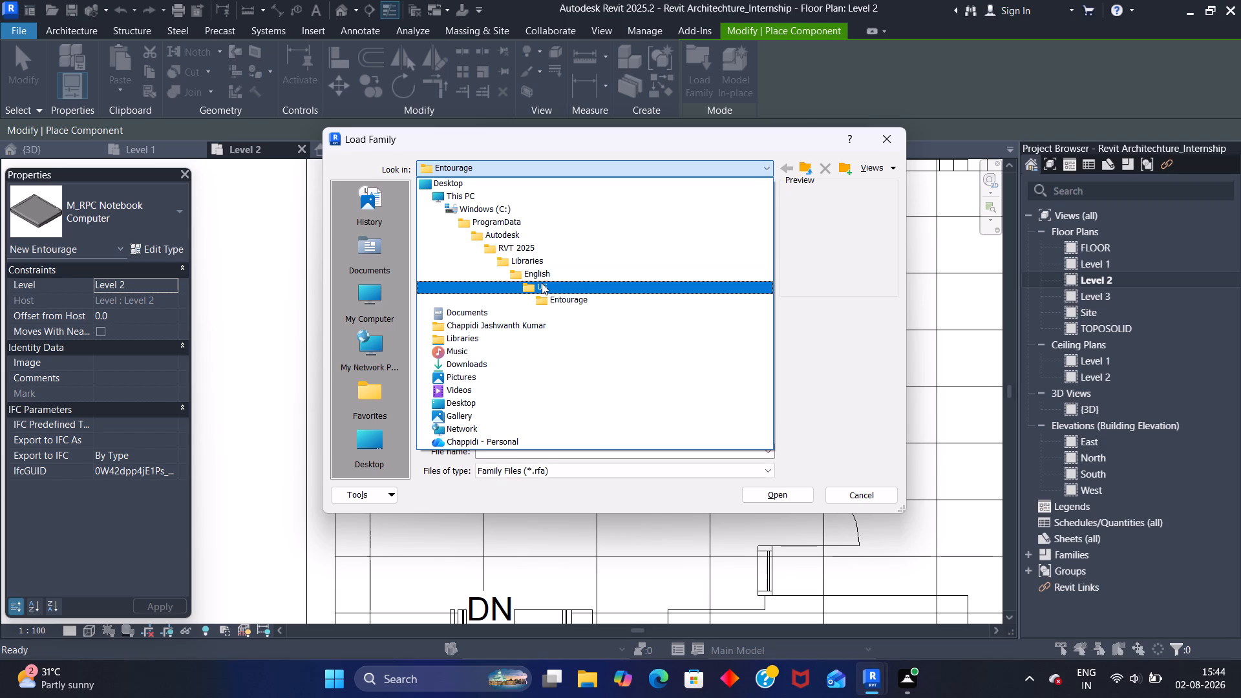
left_click(550, 284)
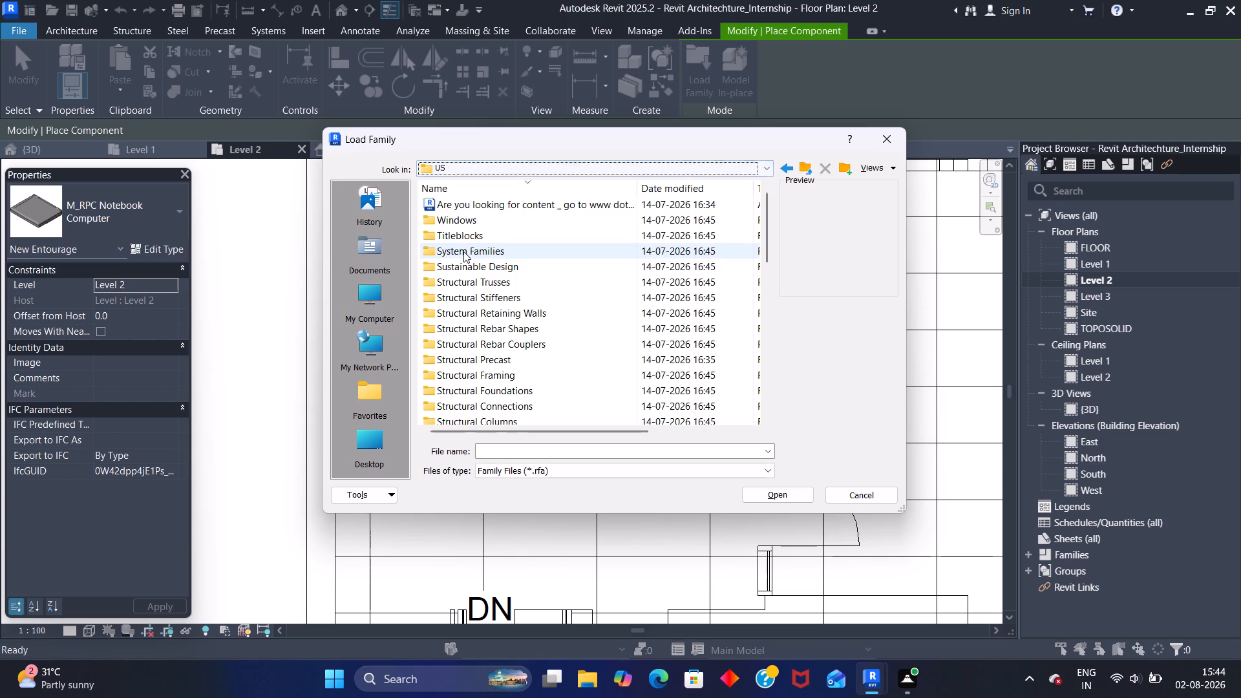
scroll(469, 273, "down", 5)
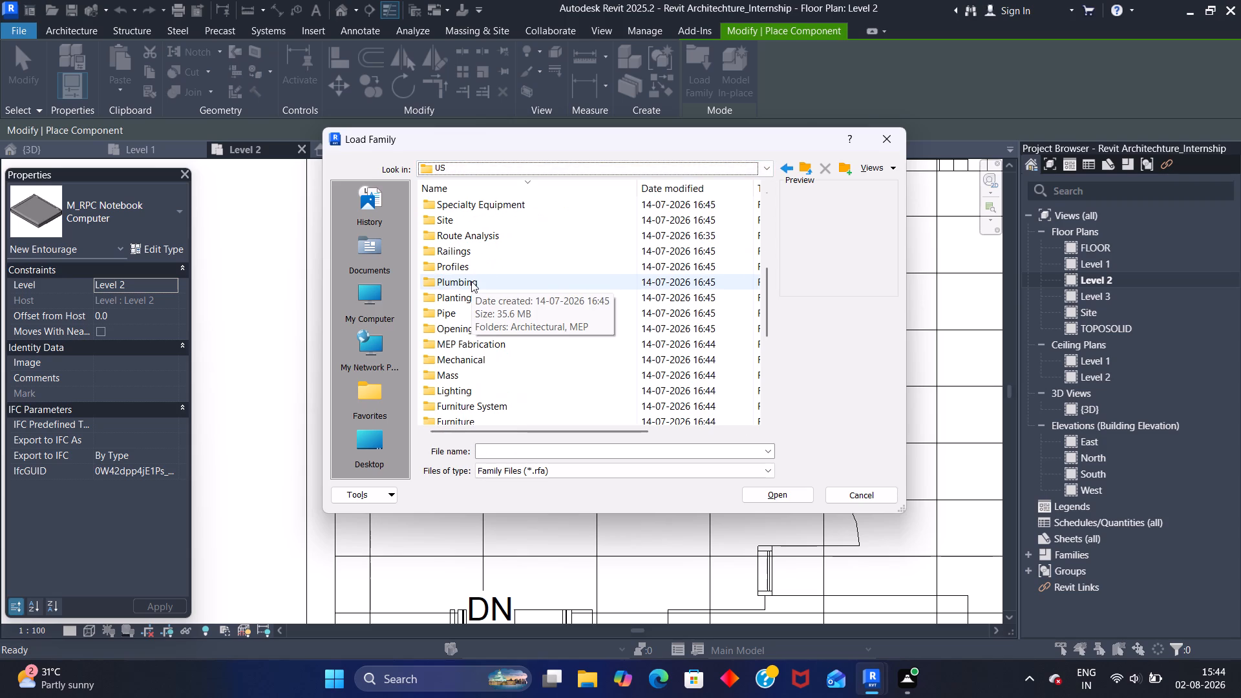
scroll(451, 240, "down", 2)
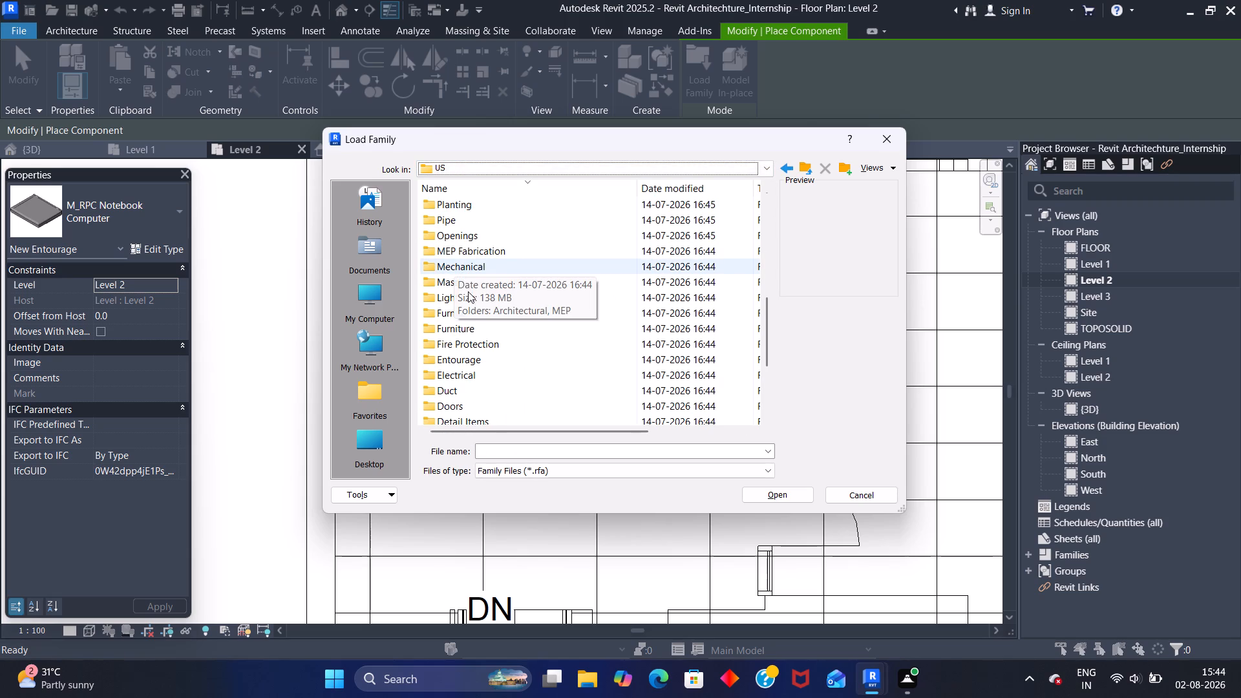
double_click(462, 330)
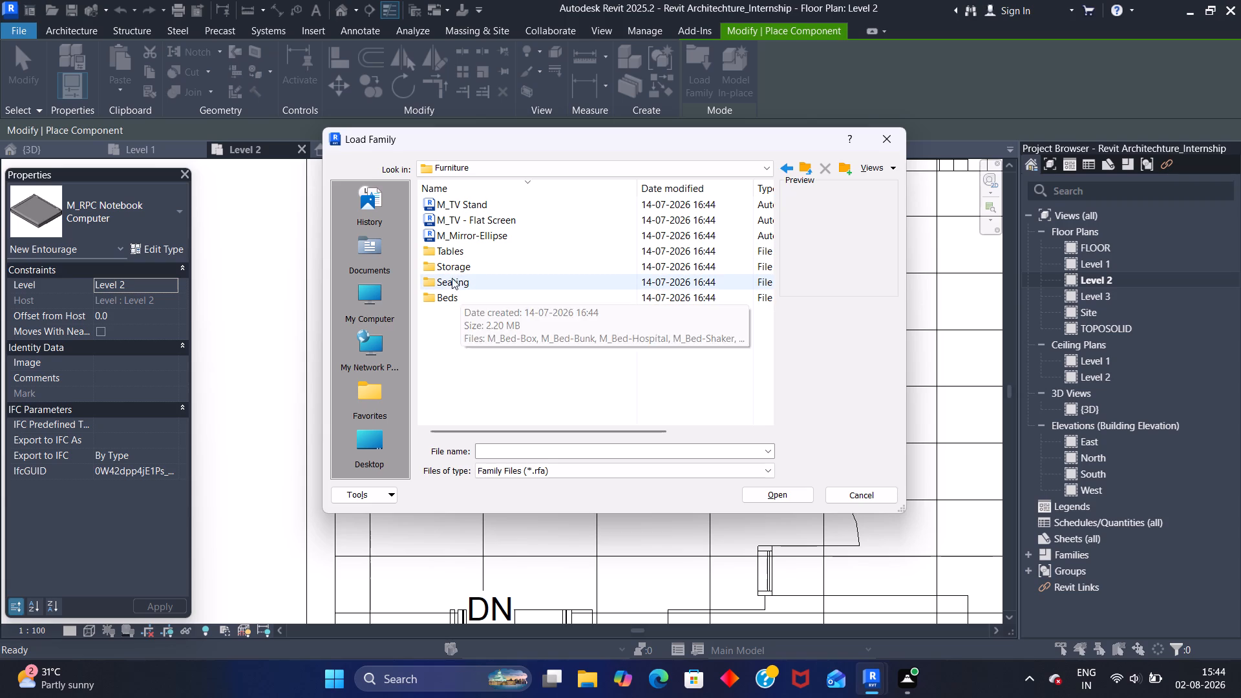
double_click(458, 280)
left_click(474, 207)
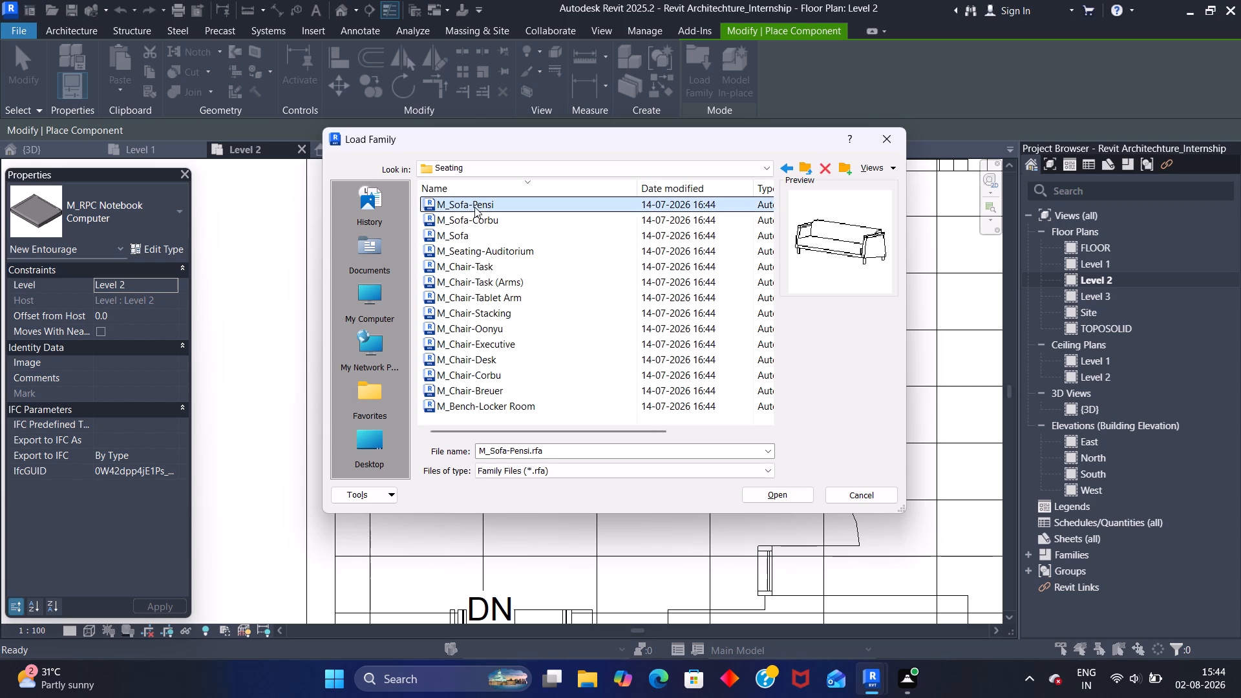
left_click(475, 219)
left_click(471, 233)
left_click_drag(472, 254, 476, 244)
left_click(475, 261)
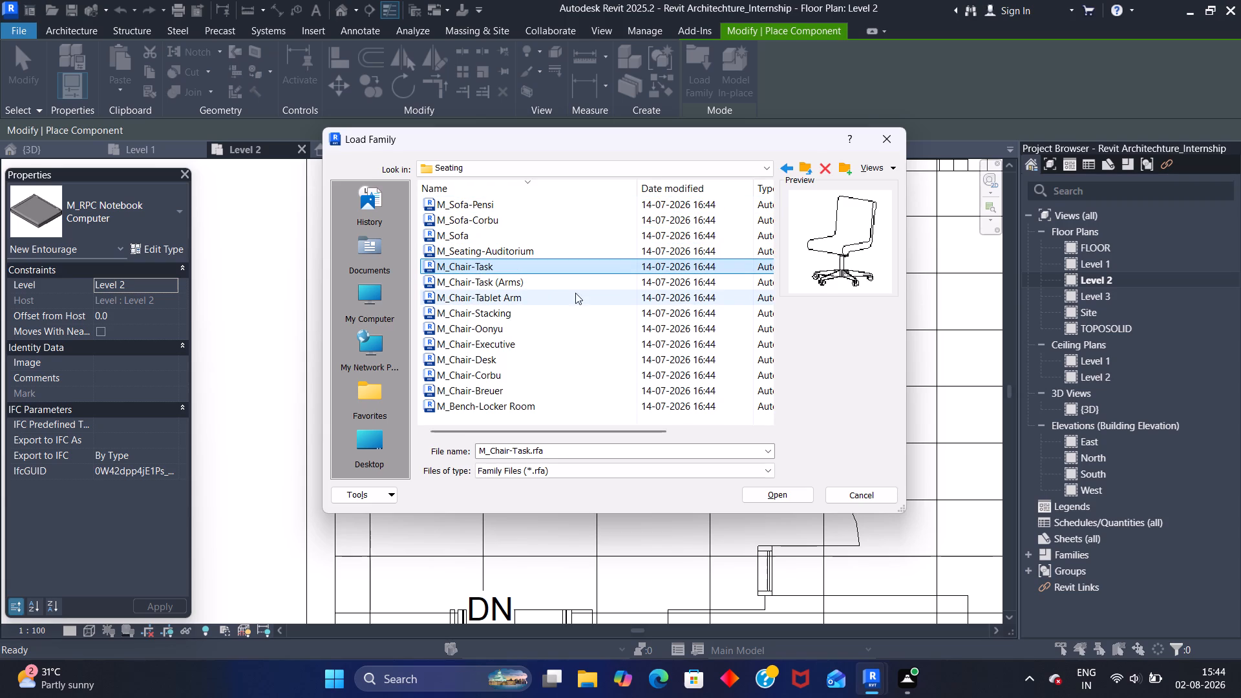
left_click(770, 497)
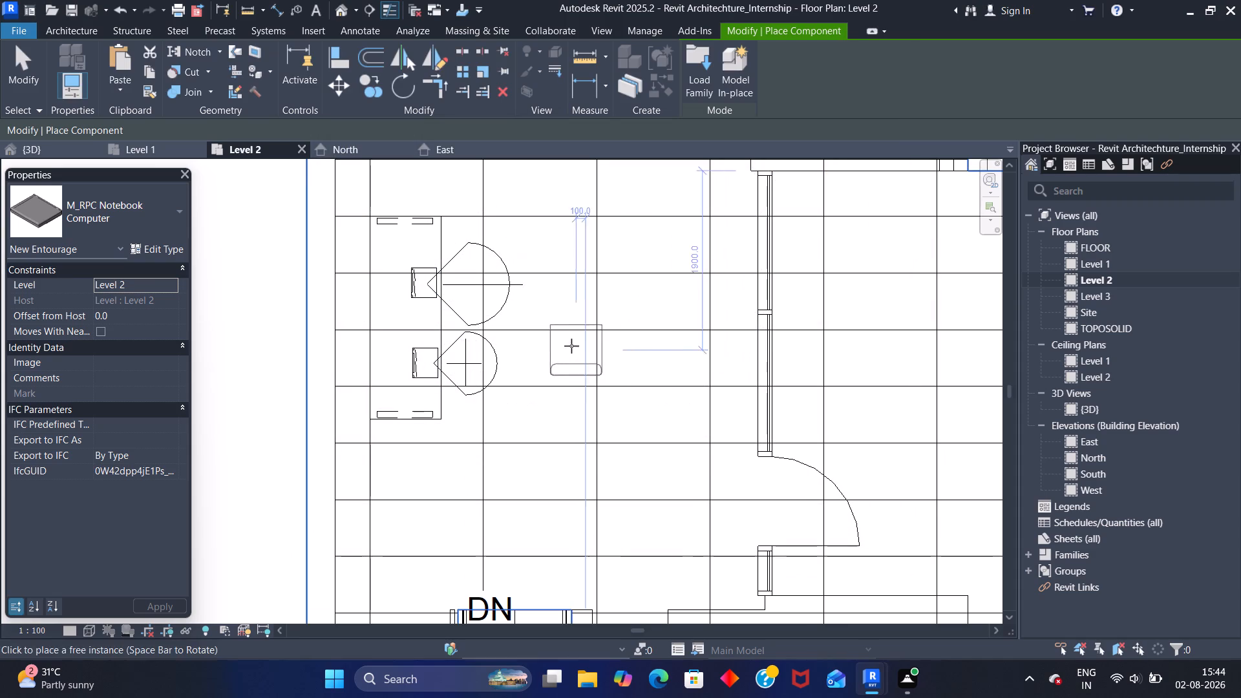
Place one rotated M_Chair-Task at the female figure by the standing desk, facing the desk, at temporary dimensions 1700 and 1200 mm.
key("space")
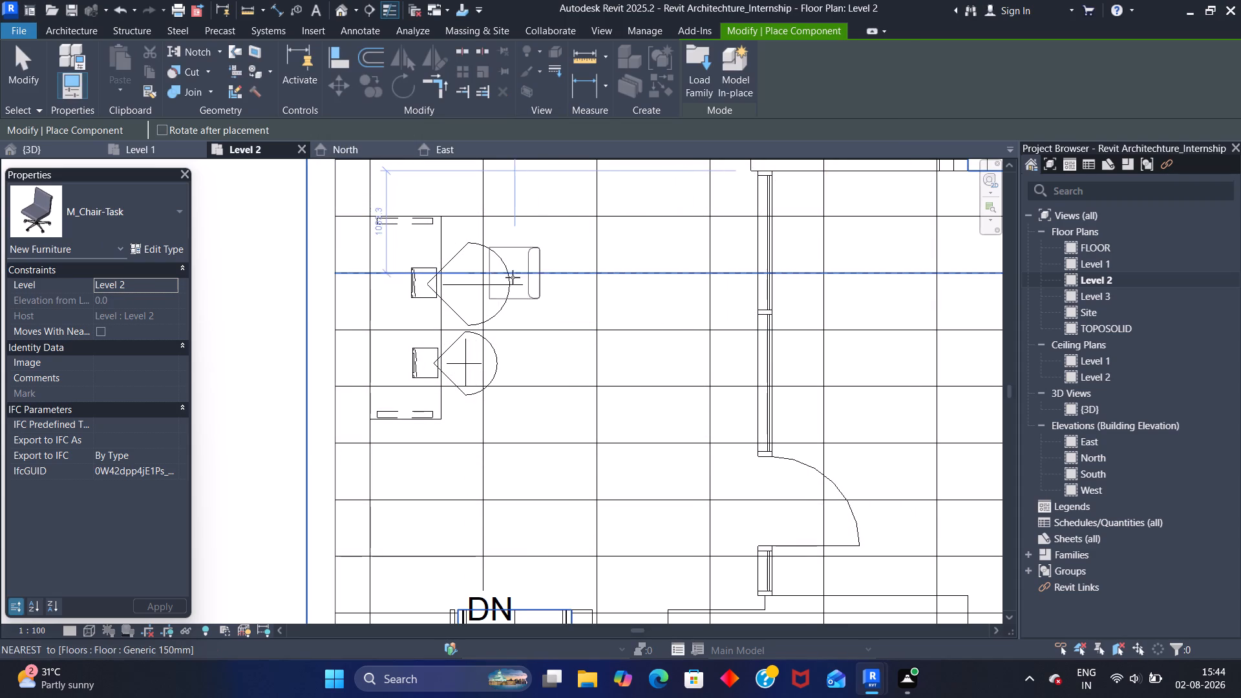
left_click(498, 286)
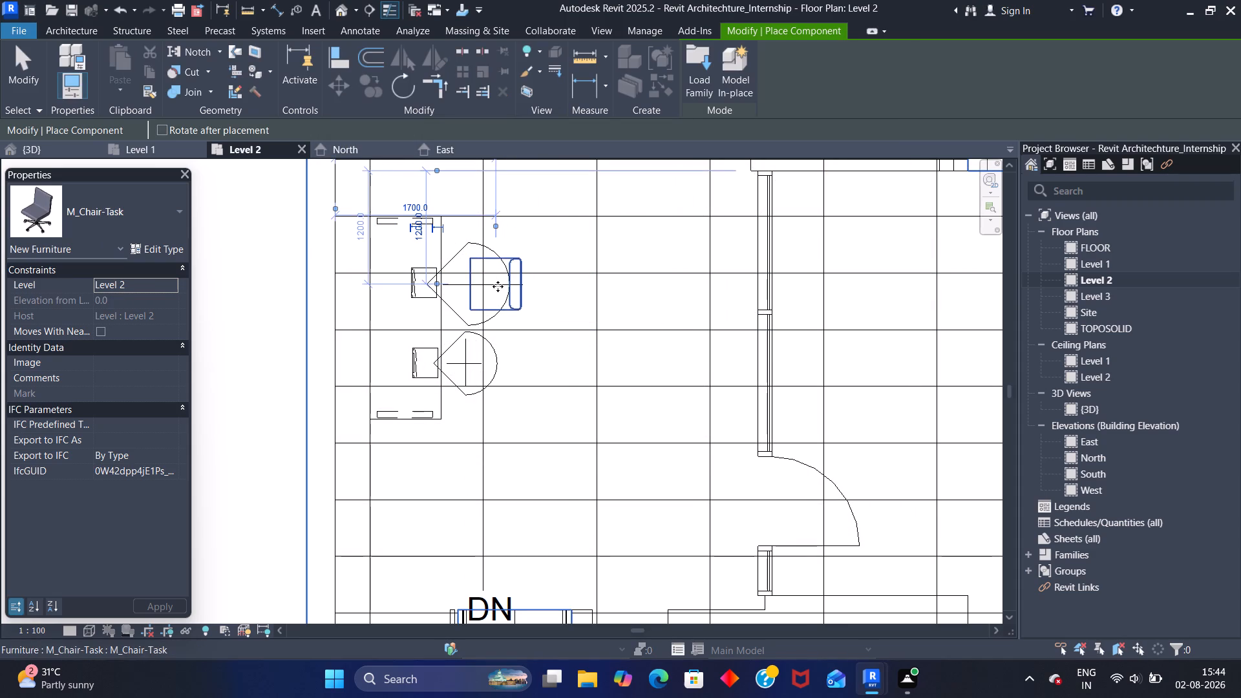
key("Escape")
key("Escape")
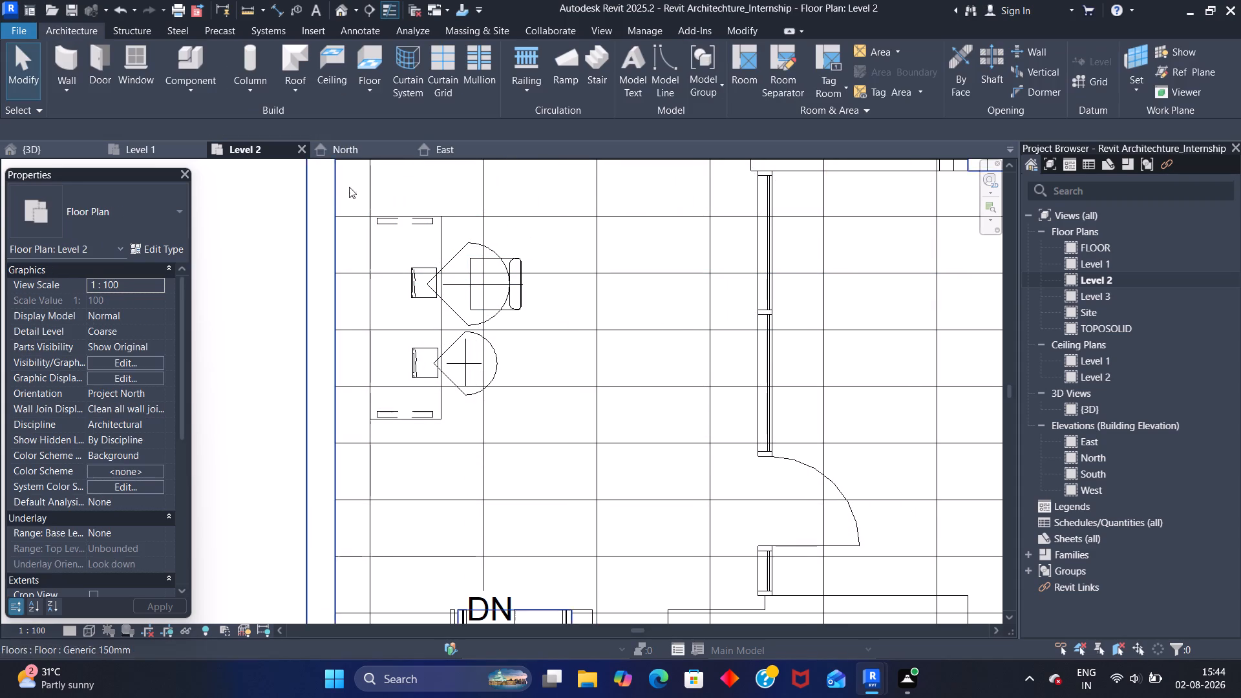
In the 3D view, temporarily hide the 12900 mm long Generic - 300mm wall on Level 2 beside the standing desk.
left_click(71, 149)
scroll(445, 364, "down", 1)
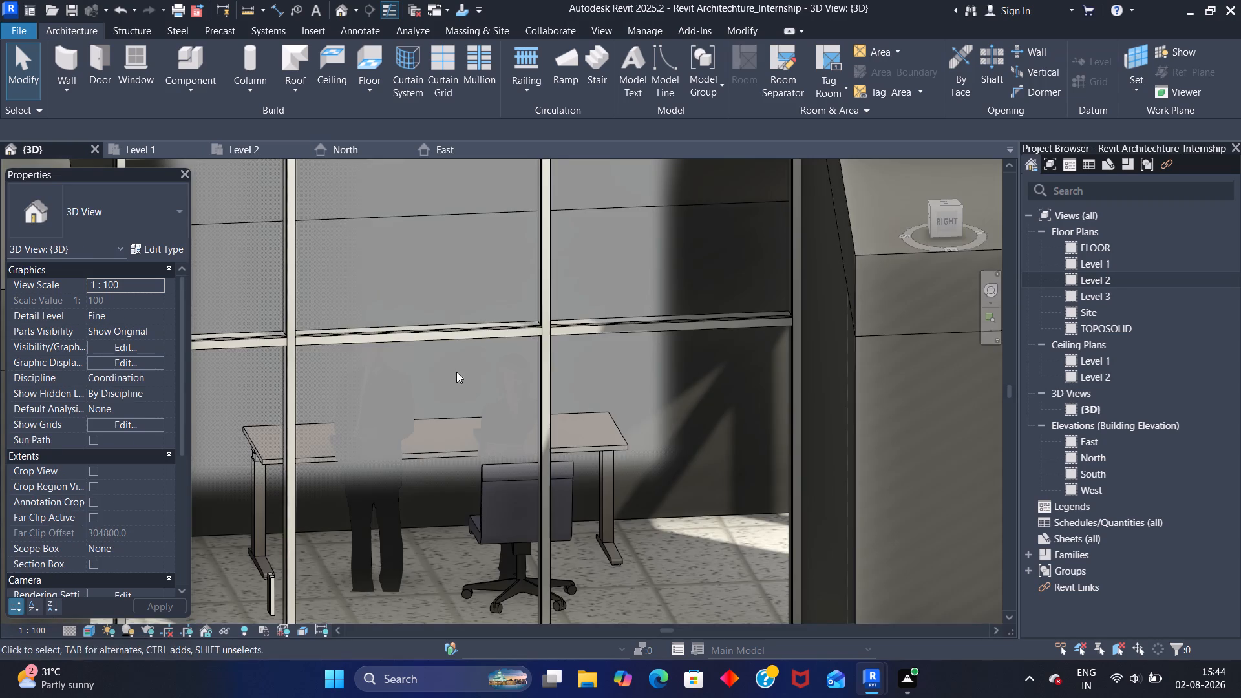
scroll(468, 396, "down", 1)
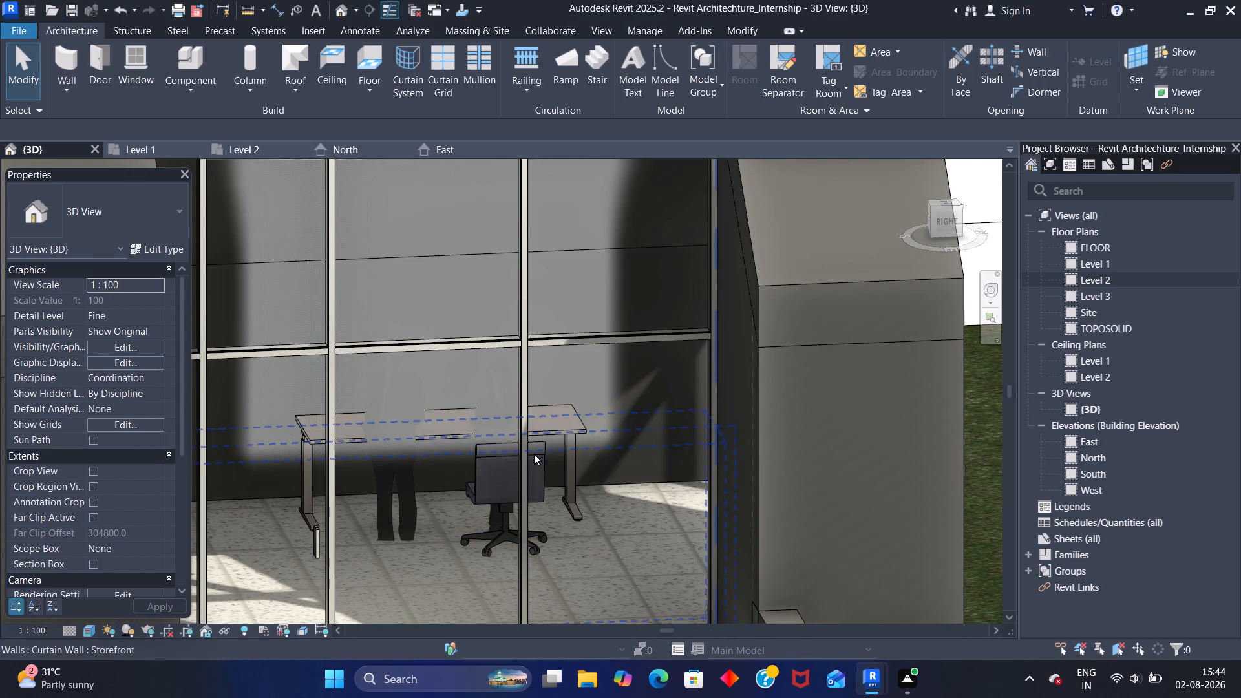
middle_click_drag(739, 481, 570, 460, "shift")
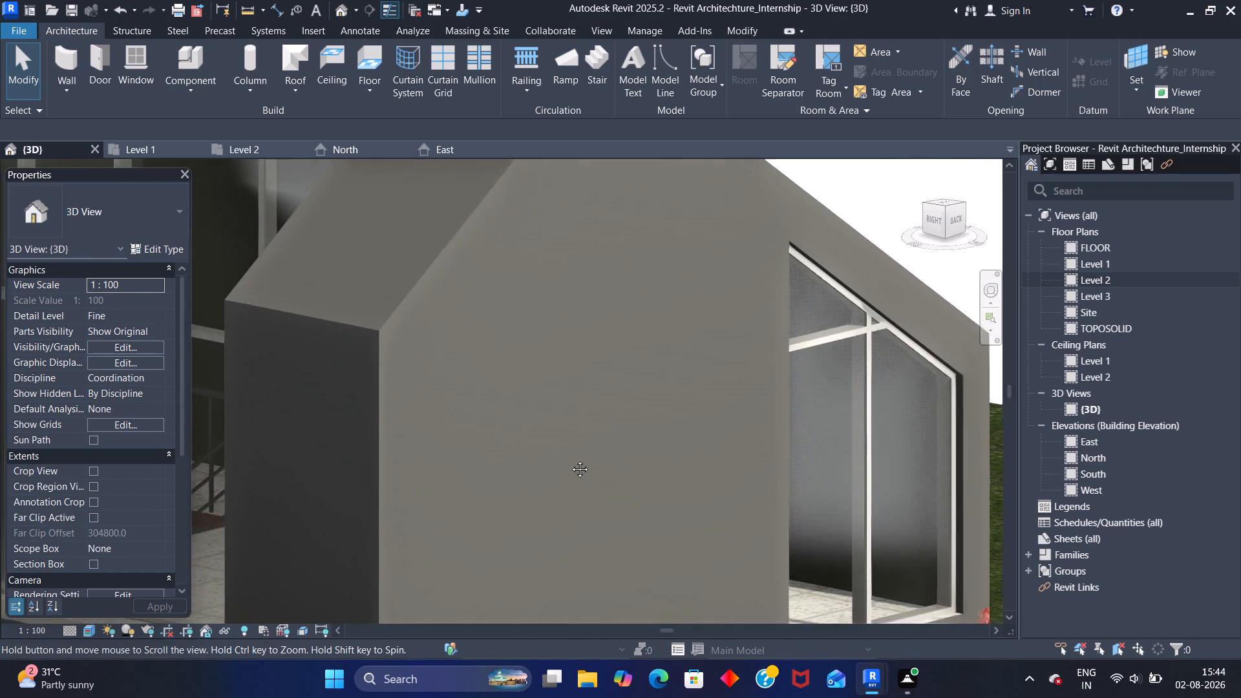
middle_click_drag(570, 460, 499, 445, "shift")
middle_click_drag(709, 495, 515, 466, "shift")
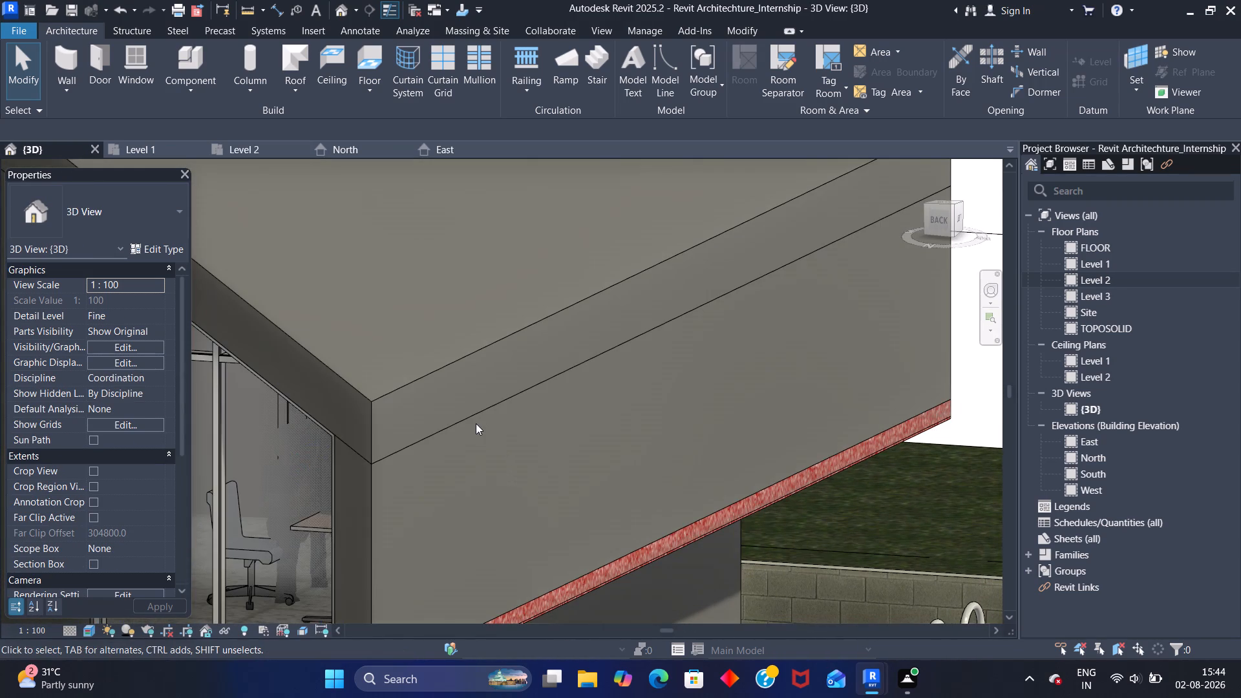
left_click(464, 430)
left_click(368, 487)
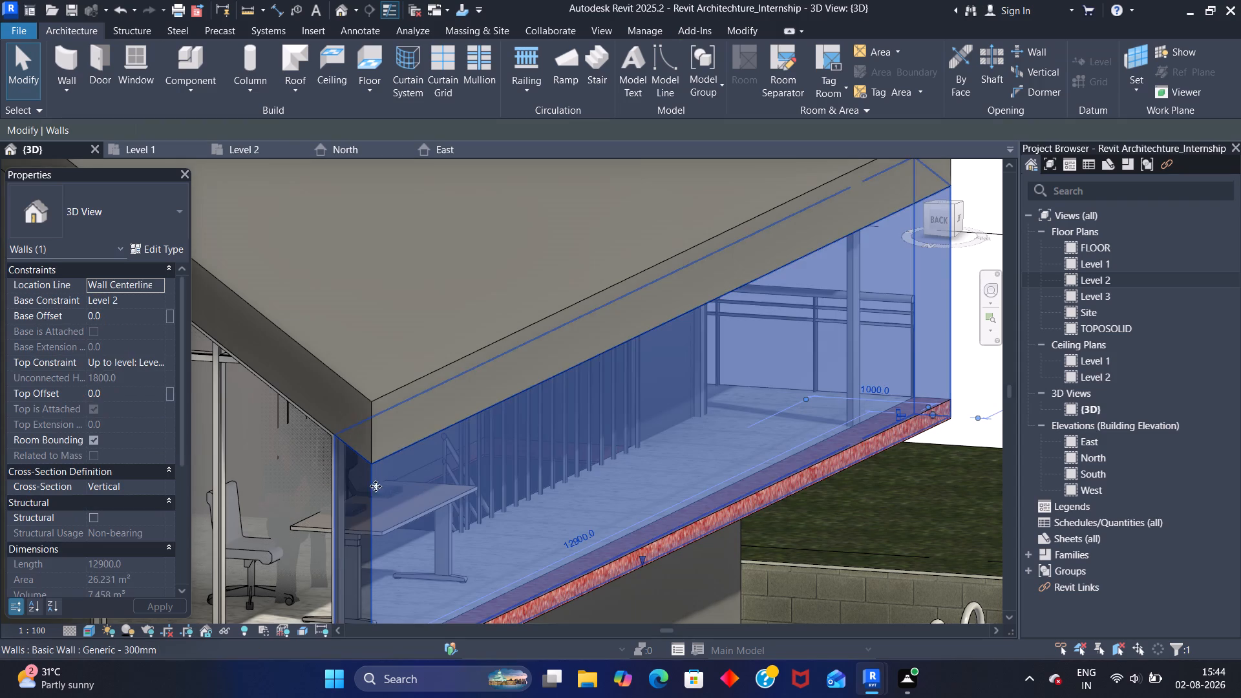
type("HH")
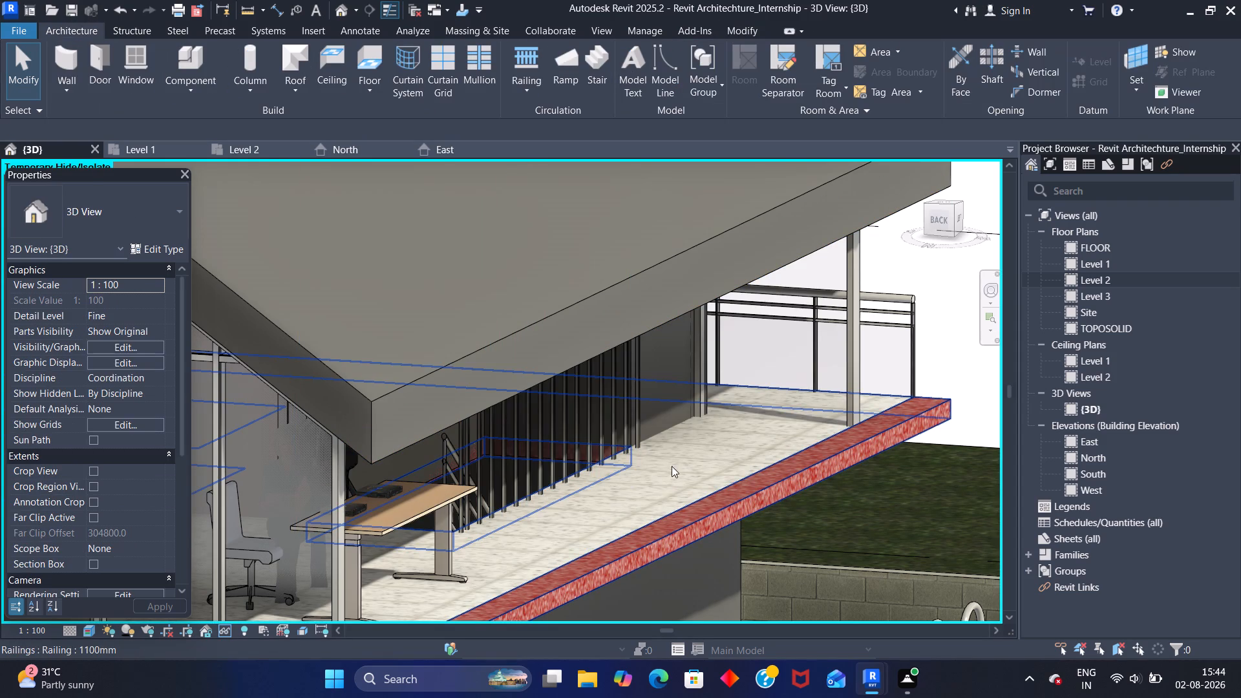
Examine the new task chair's position relative to the female figure and the standing desk.
middle_click_drag(661, 460, 705, 390, "shift")
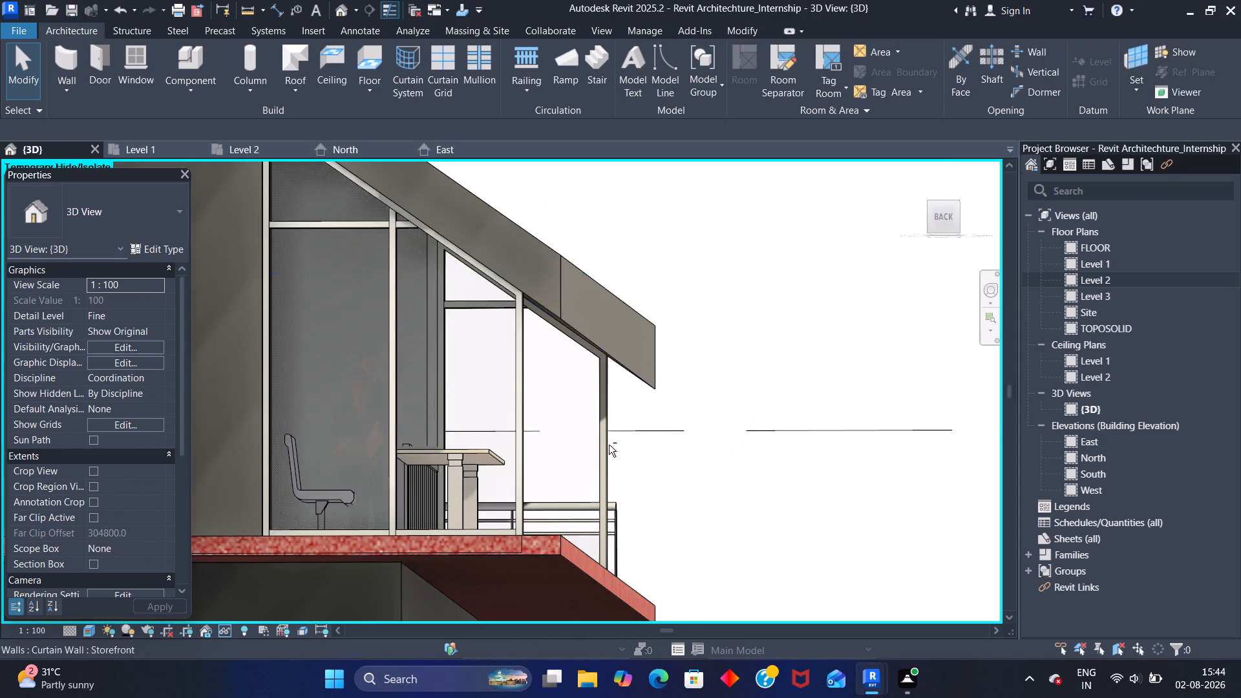
middle_click_drag(607, 445, 465, 458, "shift")
middle_click_drag(350, 457, 631, 379)
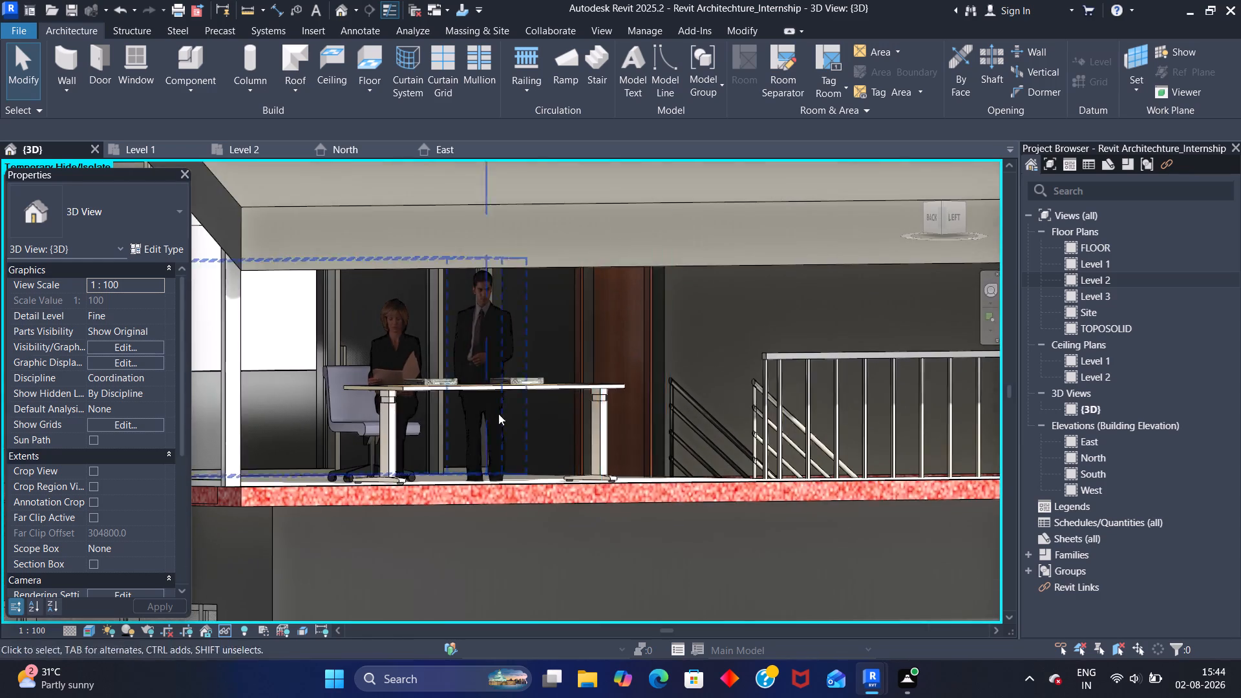
scroll(452, 414, "up", 6)
scroll(313, 432, "up", 4)
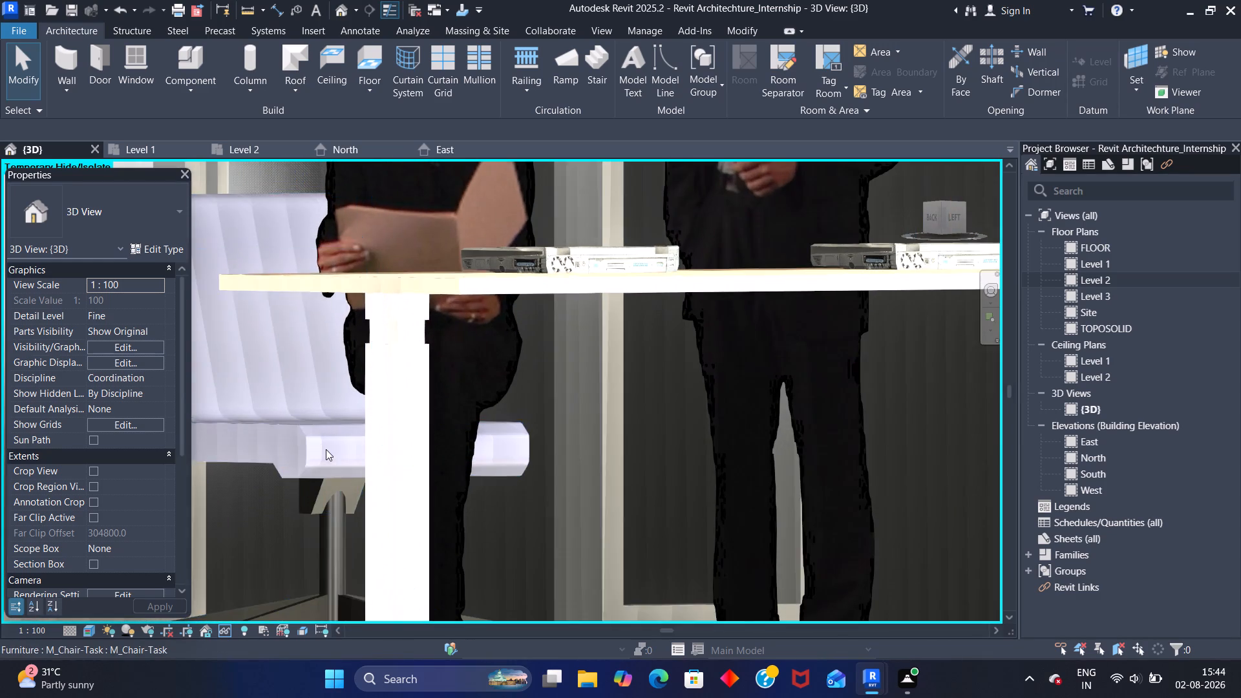
middle_click_drag(335, 450, 405, 449, "shift")
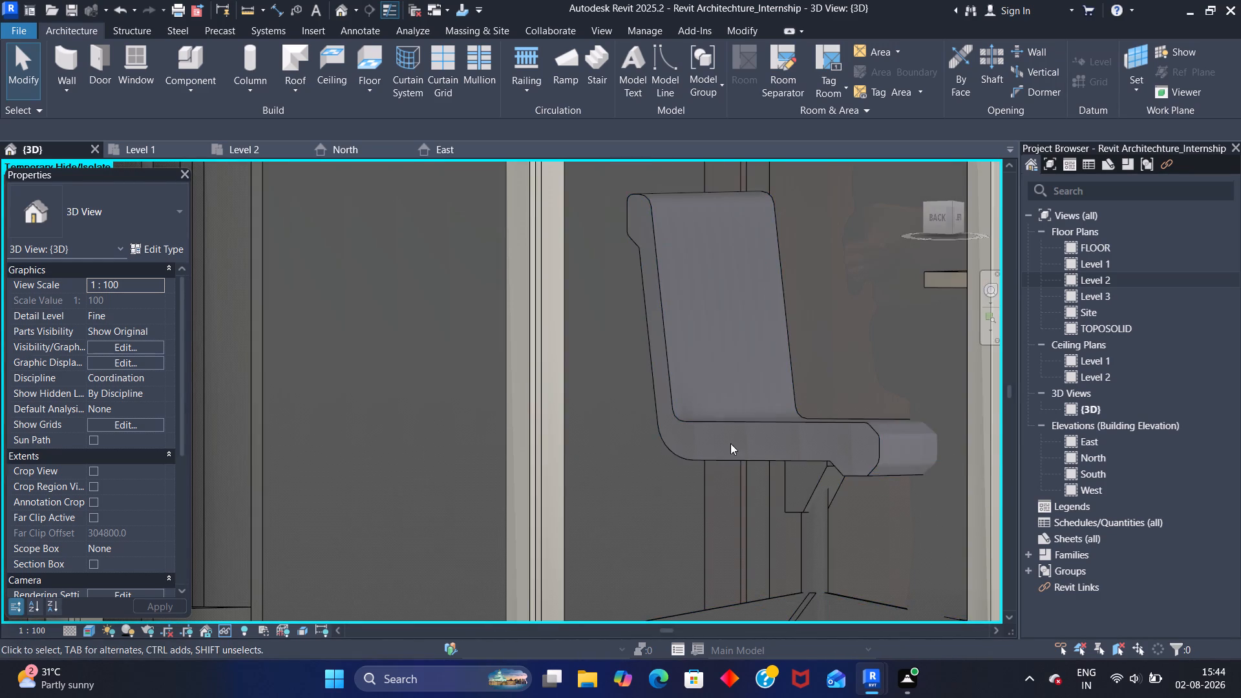
scroll(734, 432, "down", 1)
scroll(641, 422, "down", 2)
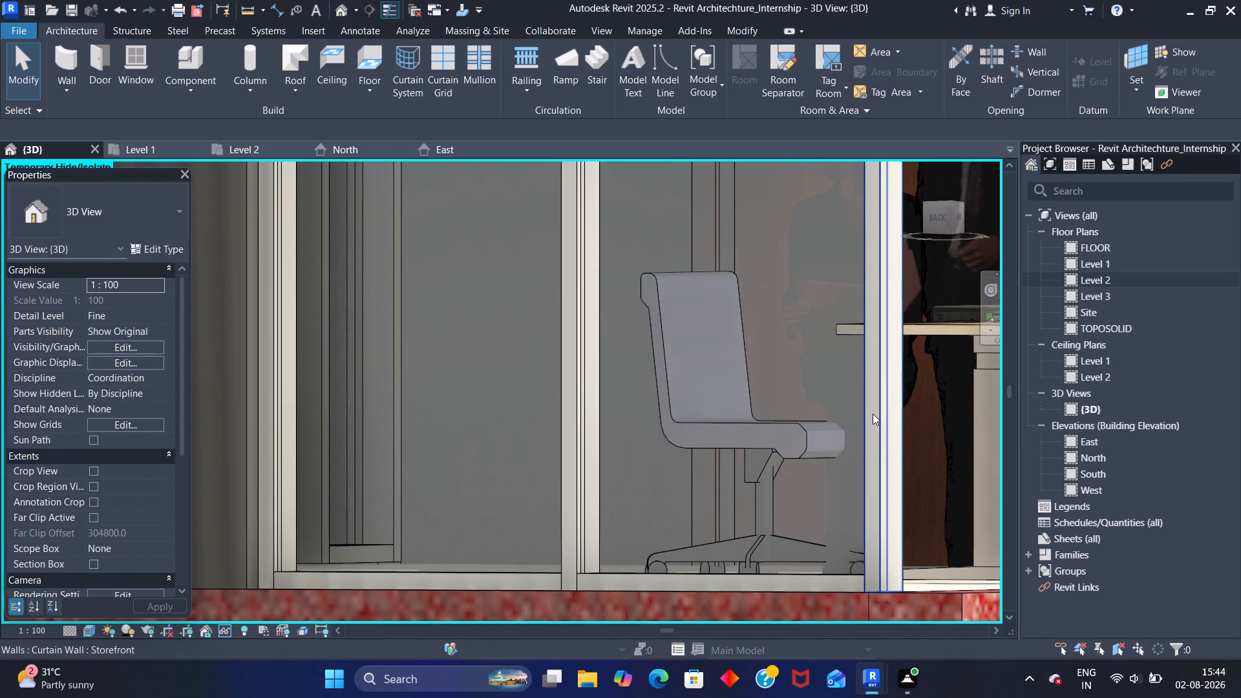
Temporarily hide the Level 2 Storefront curtain wall in front of the task chair and standing desk.
left_click(879, 413)
scroll(860, 416, "down", 1)
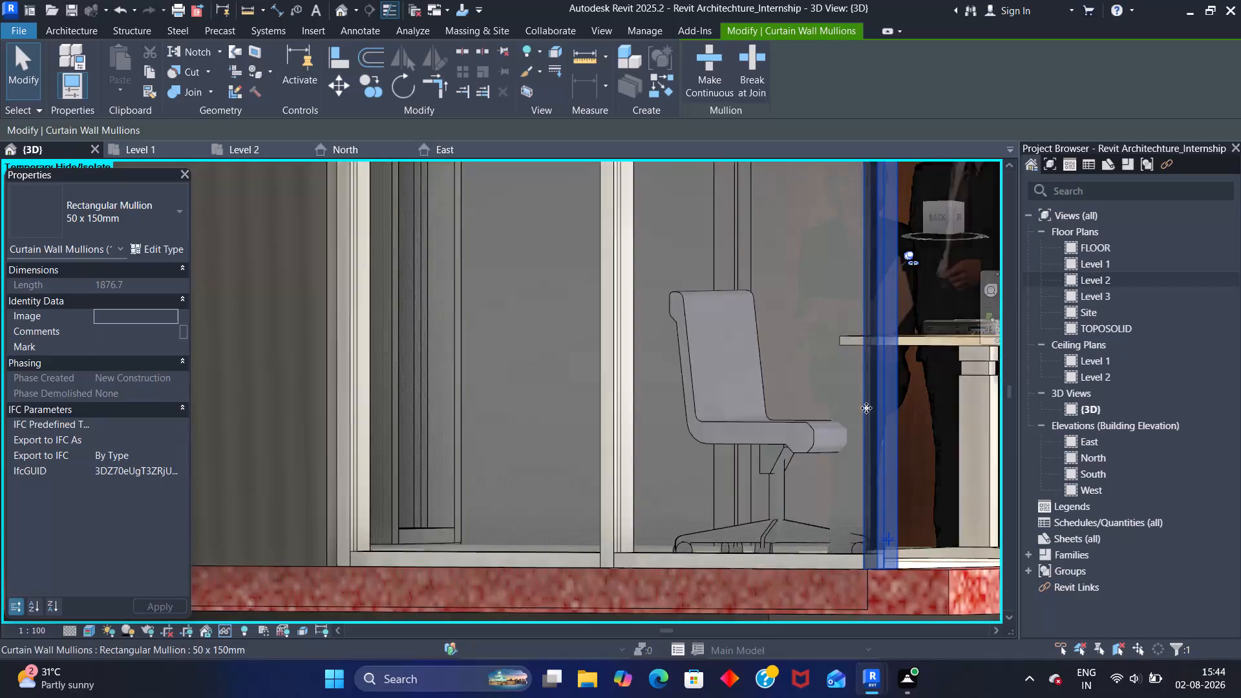
scroll(860, 413, "down", 6)
key("Escape")
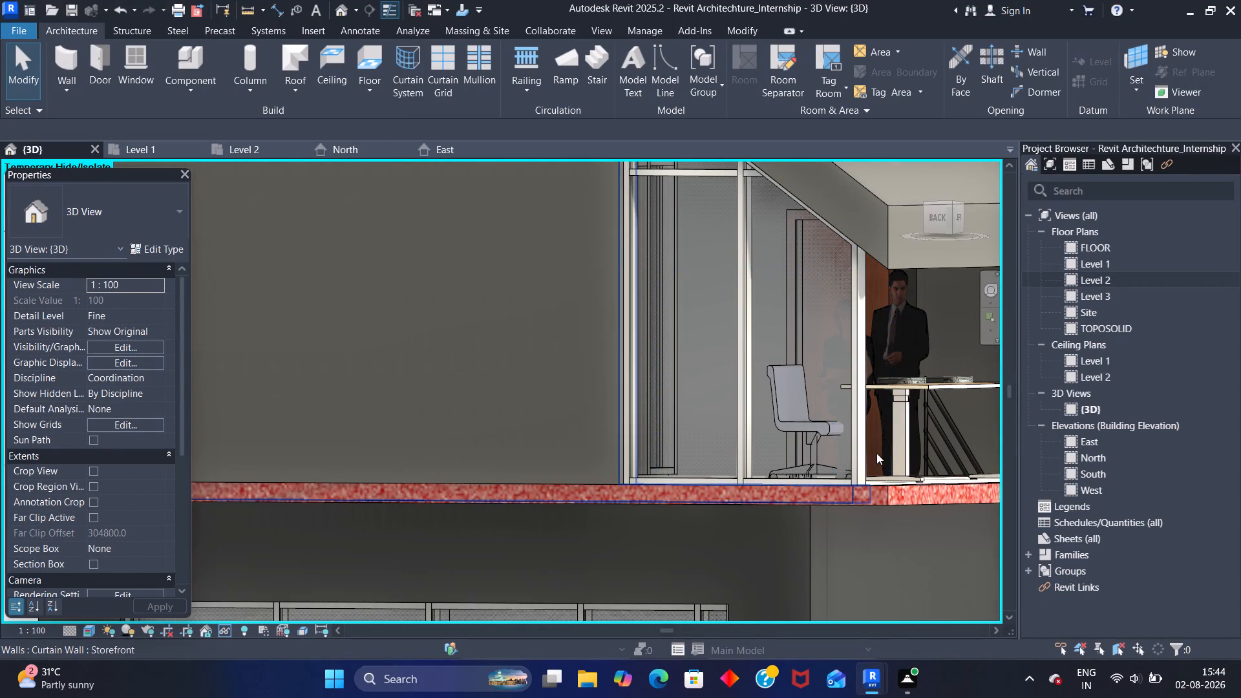
left_click(884, 468)
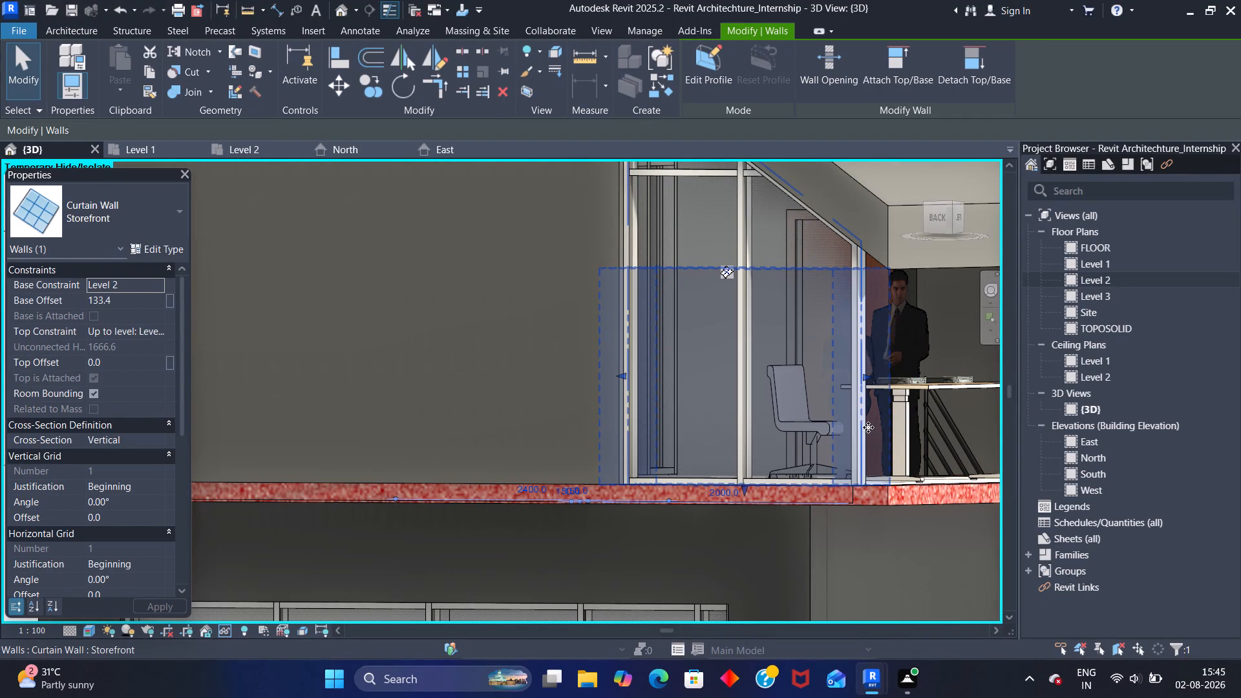
type("HH")
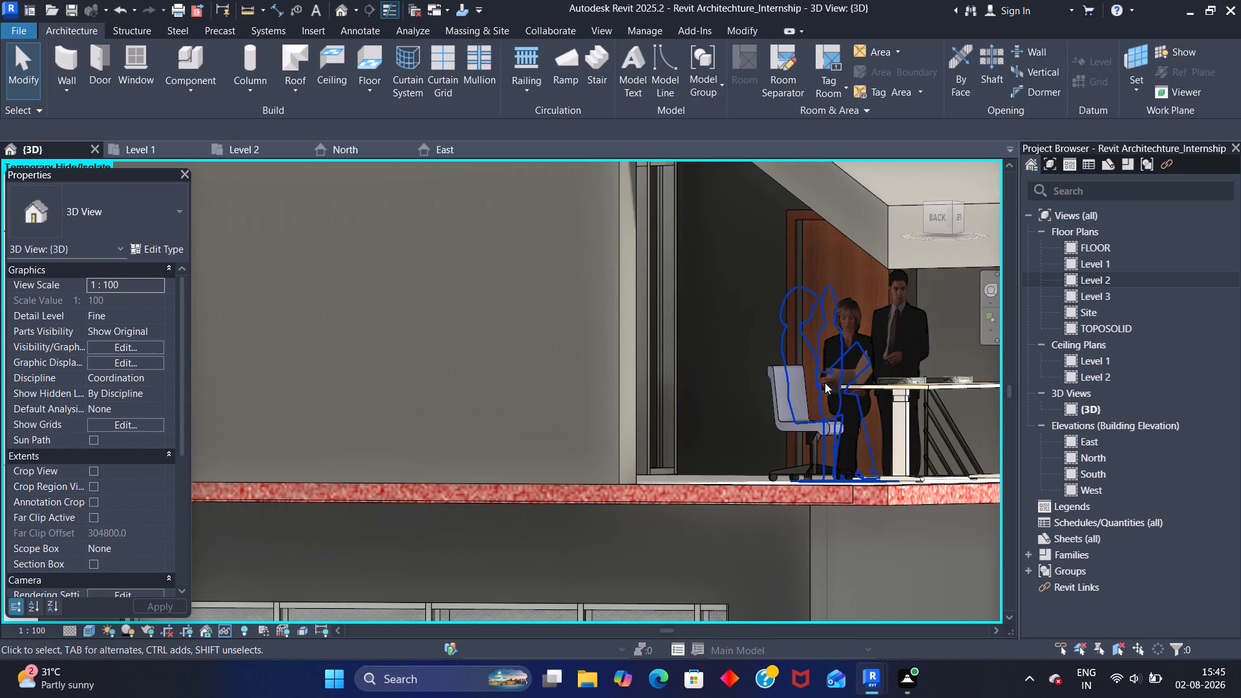
middle_click_drag(822, 385, 797, 449)
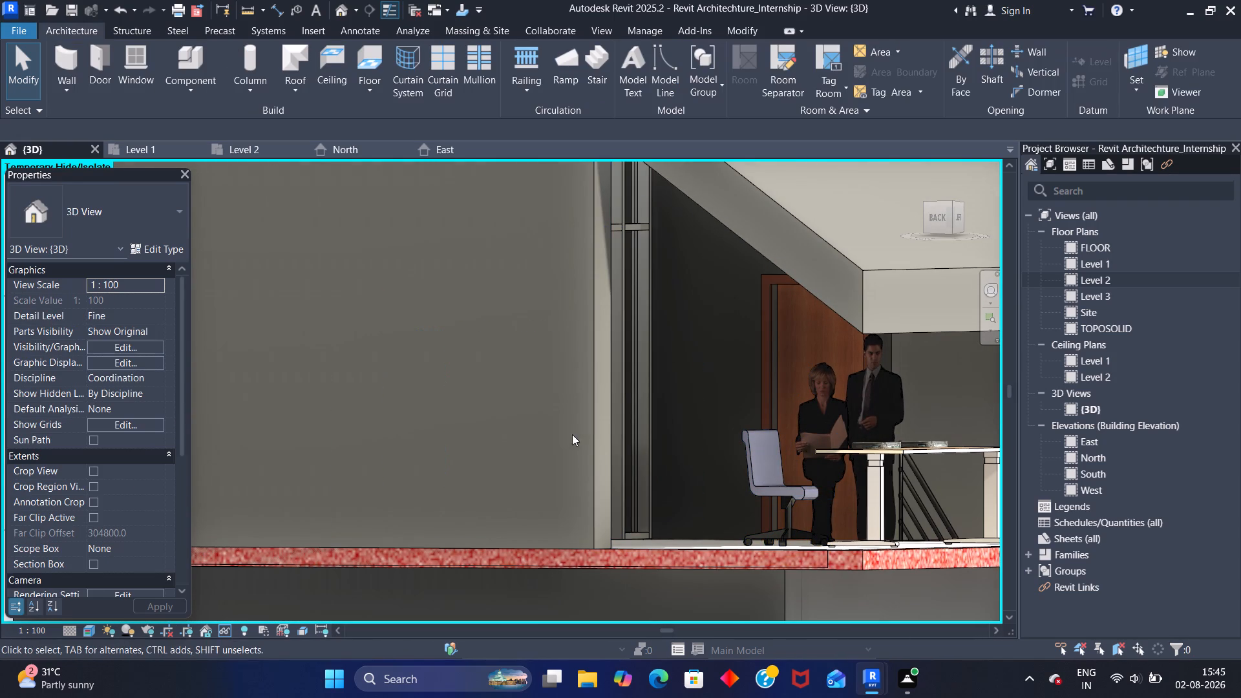
Examine the task chair, both figures and the notebook computers at the Level 2 standing desk from several sides in 3D.
middle_click_drag(652, 460, 725, 461, "shift")
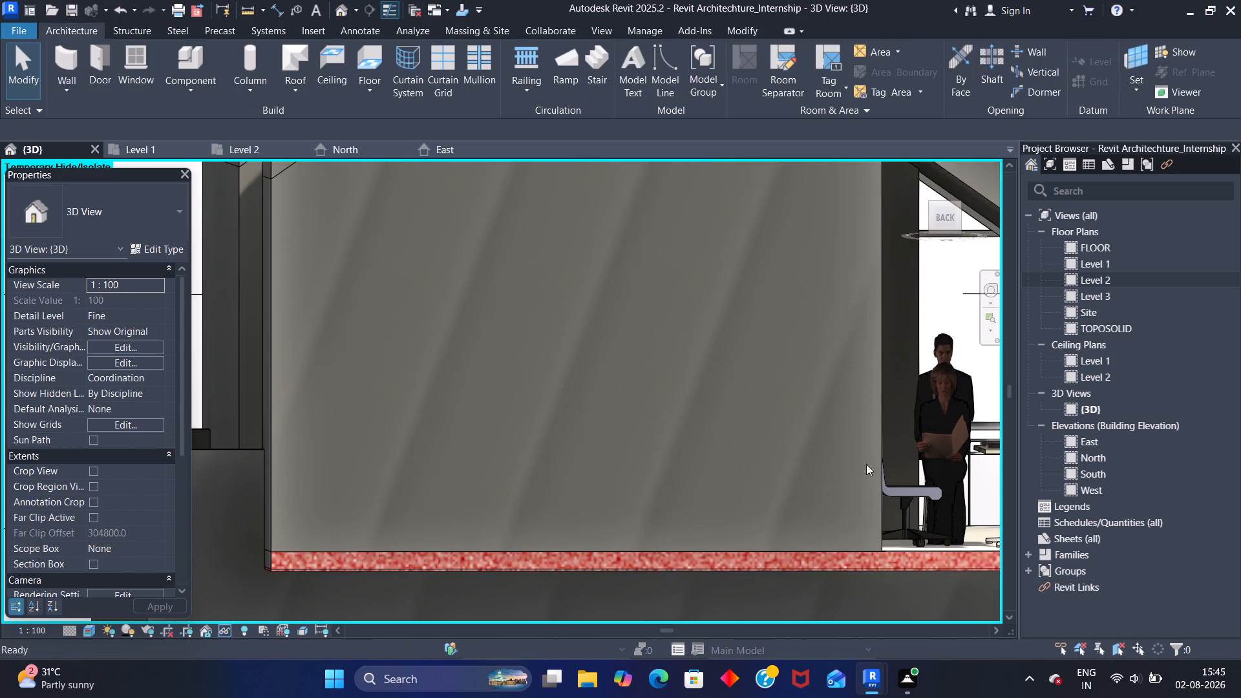
middle_click_drag(872, 450, 745, 476)
middle_click_drag(855, 464, 833, 480, "shift")
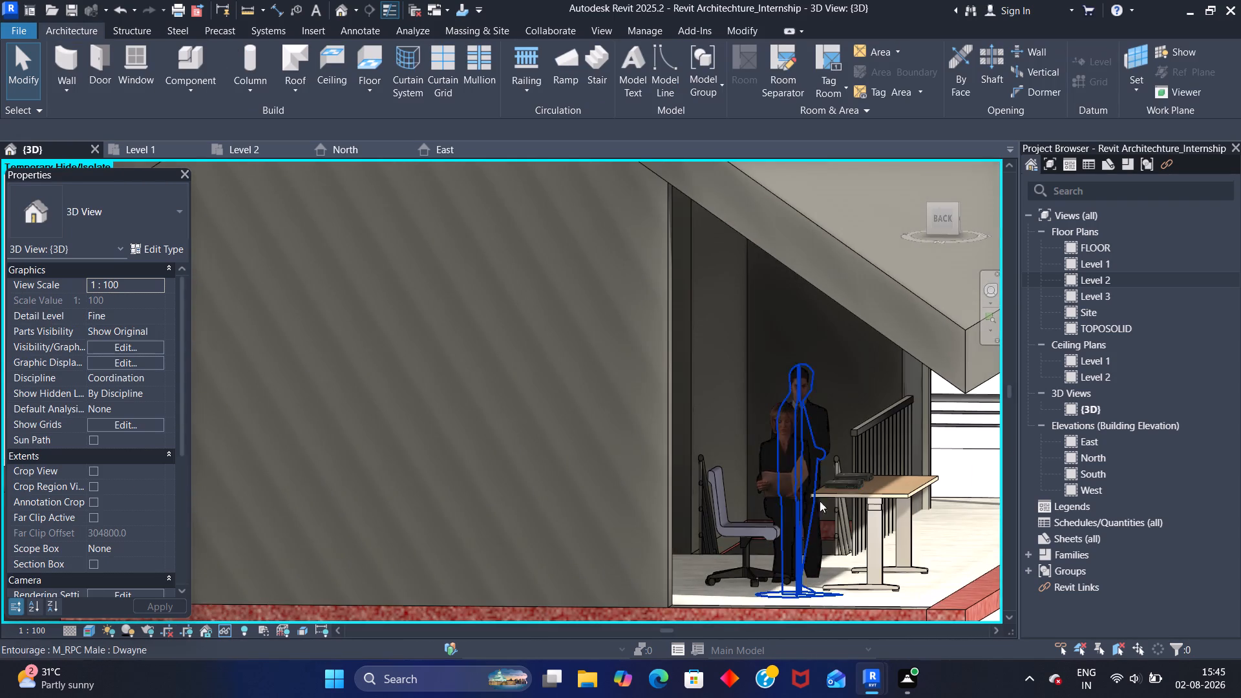
scroll(787, 530, "up", 8)
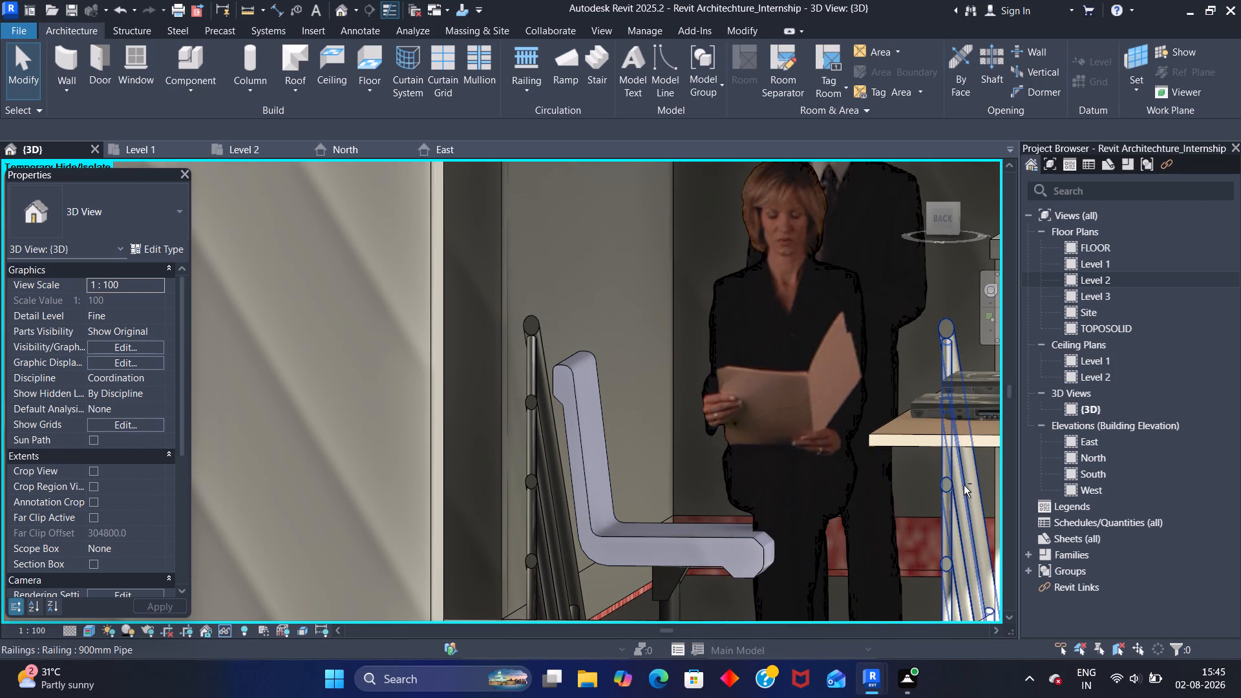
middle_click_drag(949, 488, 803, 486, "shift")
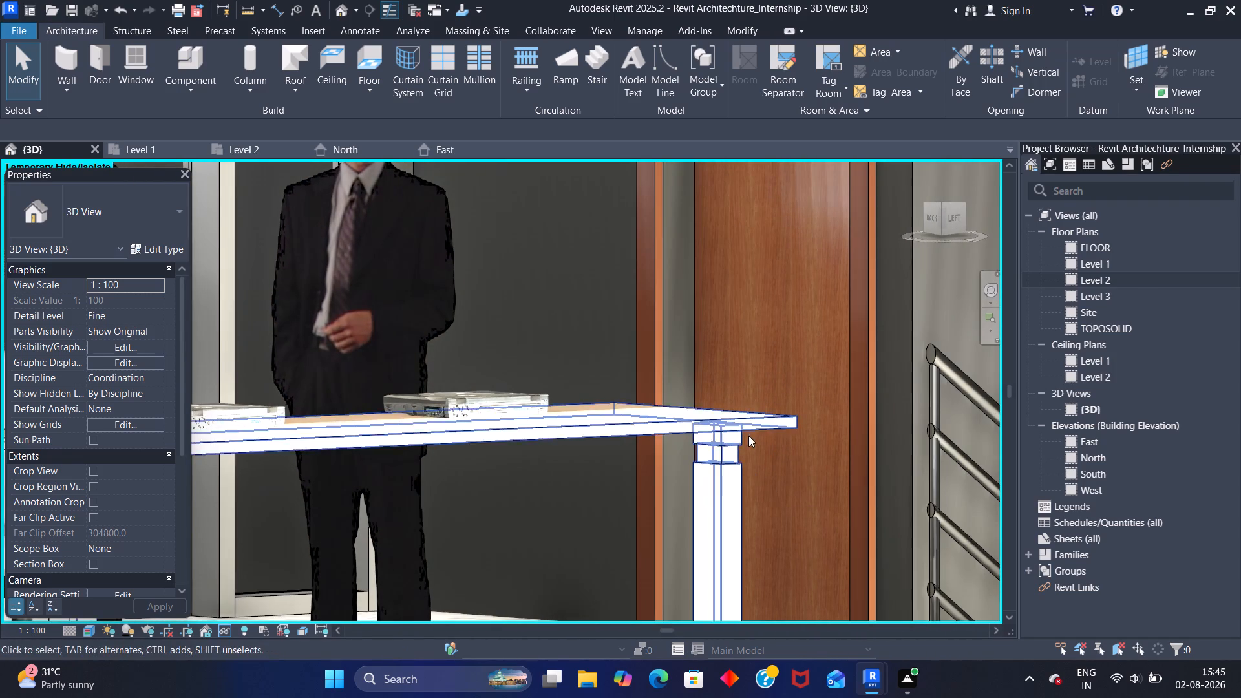
scroll(748, 436, "down", 6)
middle_click_drag(779, 411, 672, 434, "shift")
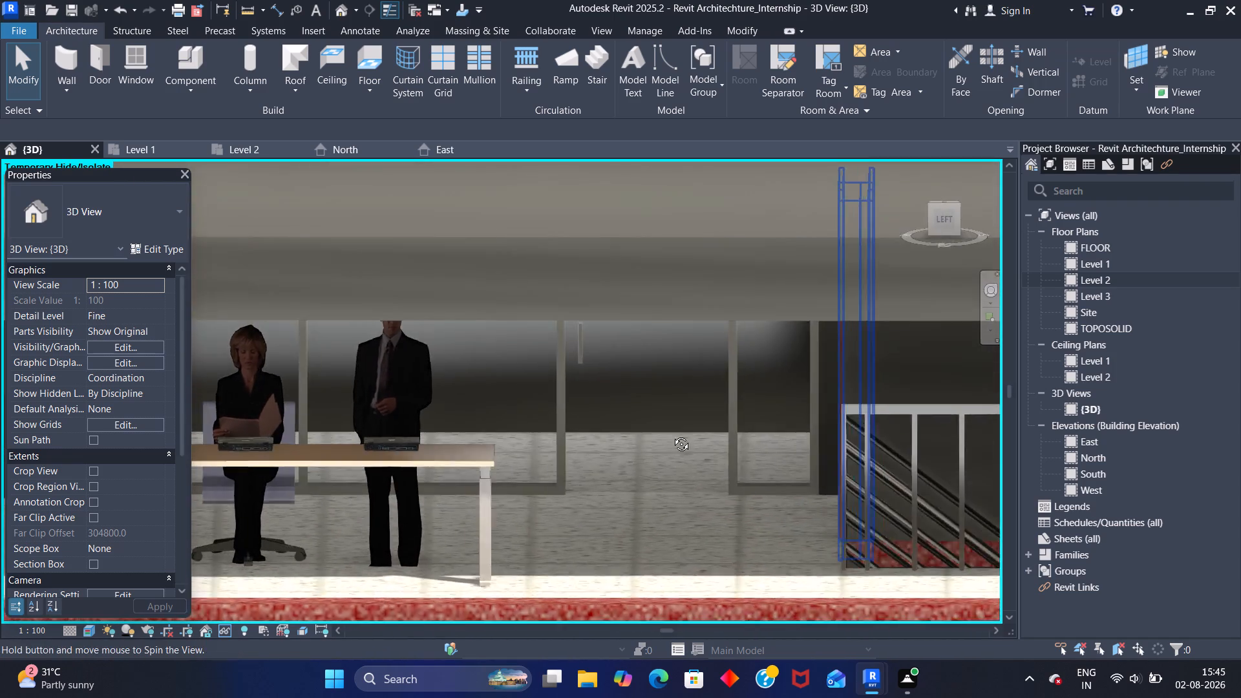
middle_click_drag(672, 434, 659, 432, "shift")
middle_click_drag(657, 396, 817, 414)
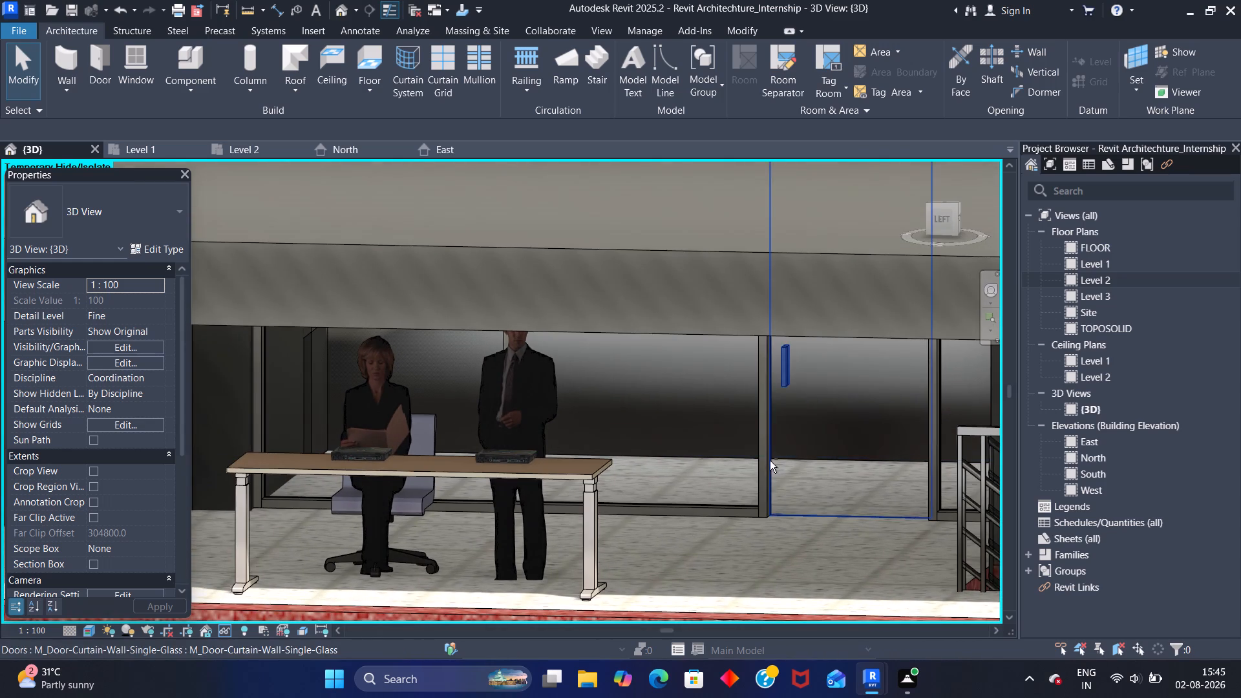
middle_click_drag(770, 461, 635, 494, "shift")
middle_click_drag(526, 511, 500, 461)
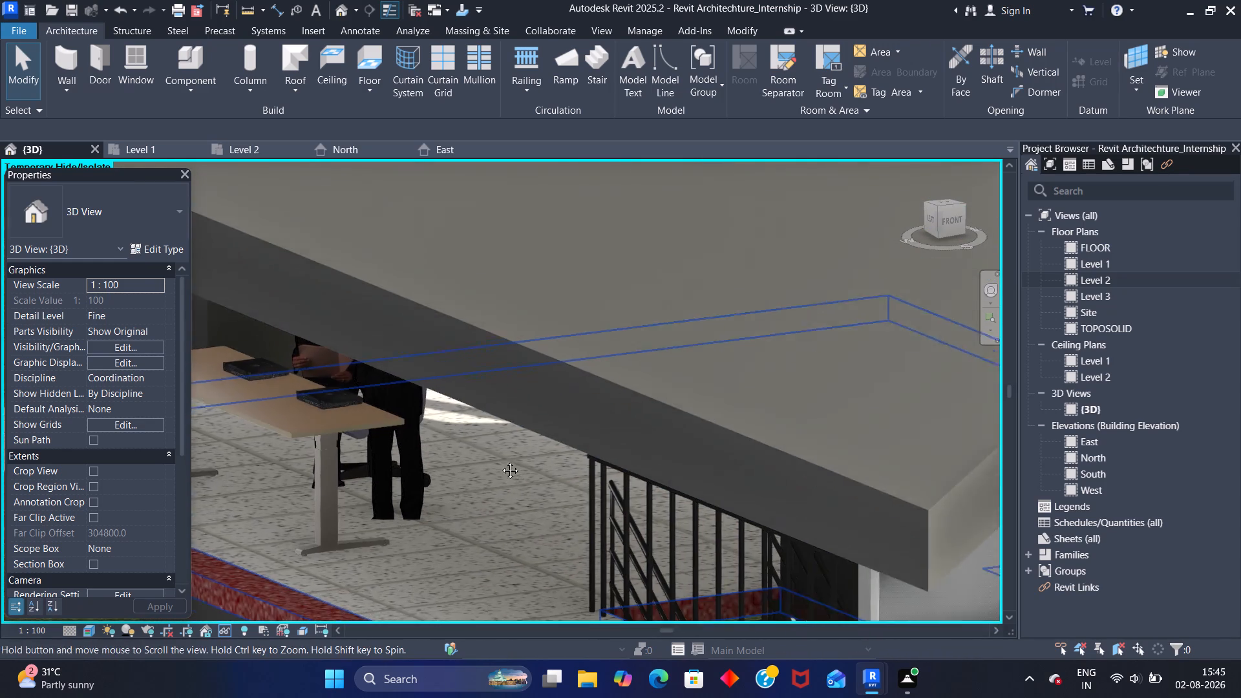
middle_click_drag(500, 461, 457, 375)
middle_click_drag(472, 406, 449, 318, "shift")
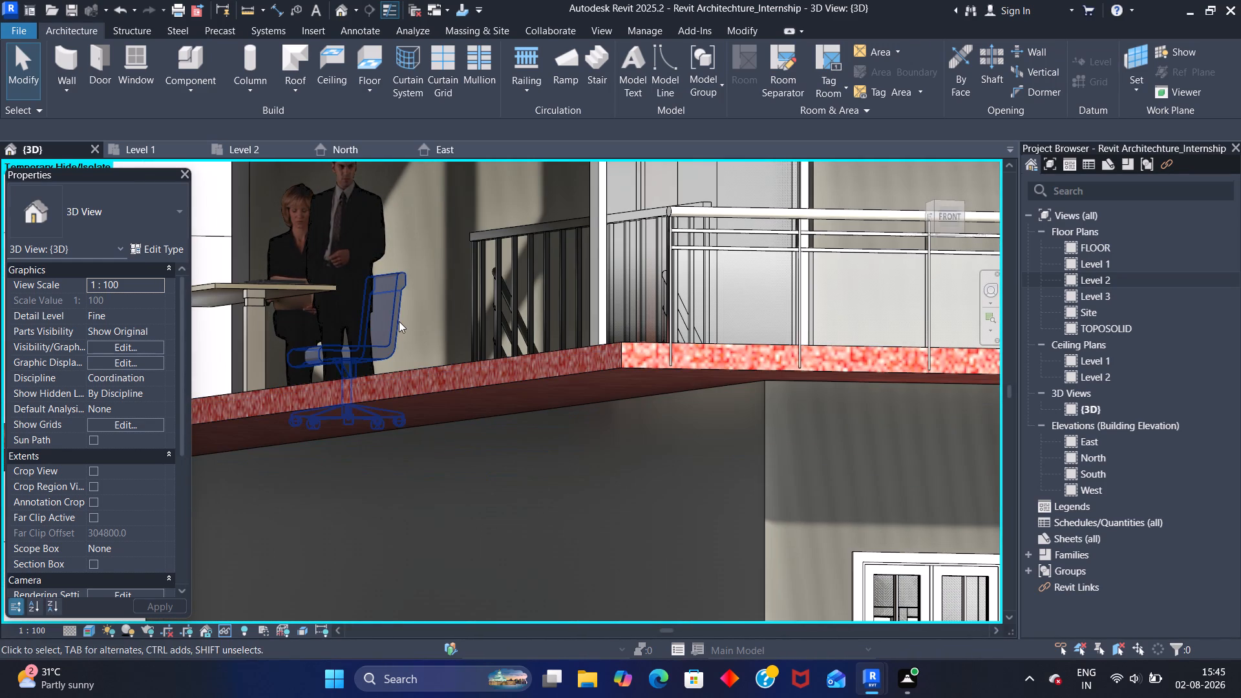
middle_click_drag(384, 298, 501, 339, "shift")
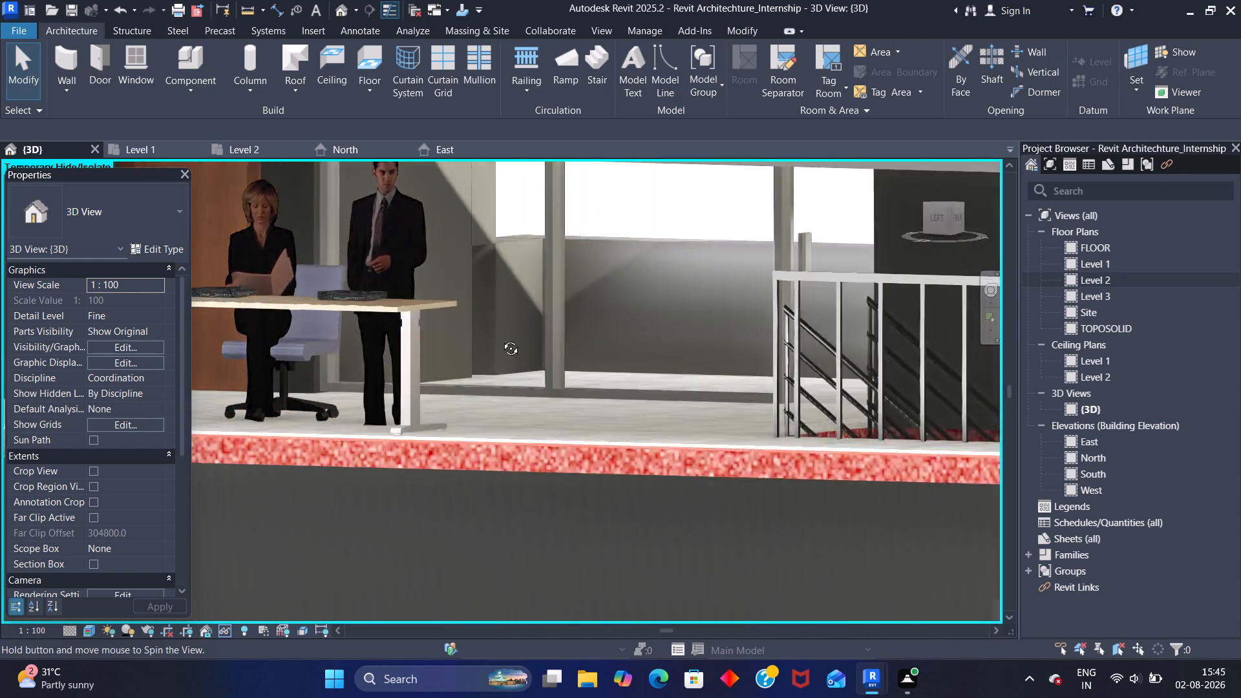
middle_click_drag(501, 339, 512, 369, "shift")
middle_click_drag(331, 343, 379, 367, "shift")
scroll(339, 352, "up", 5)
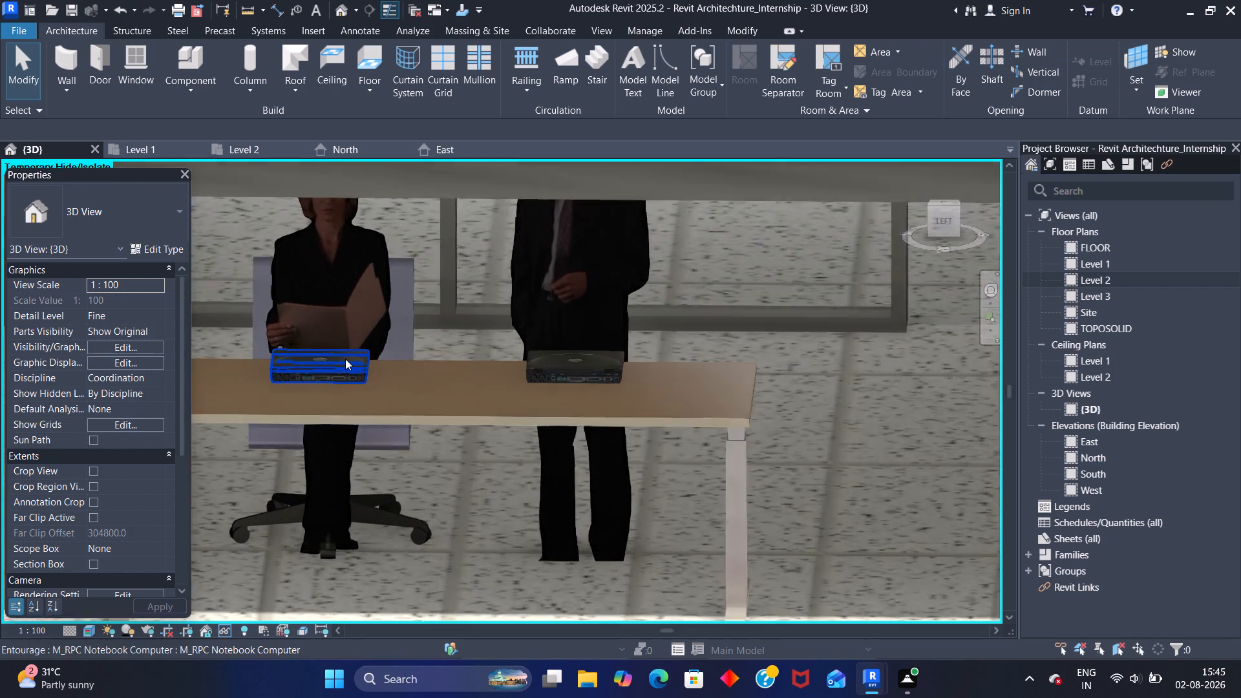
scroll(345, 359, "down", 1)
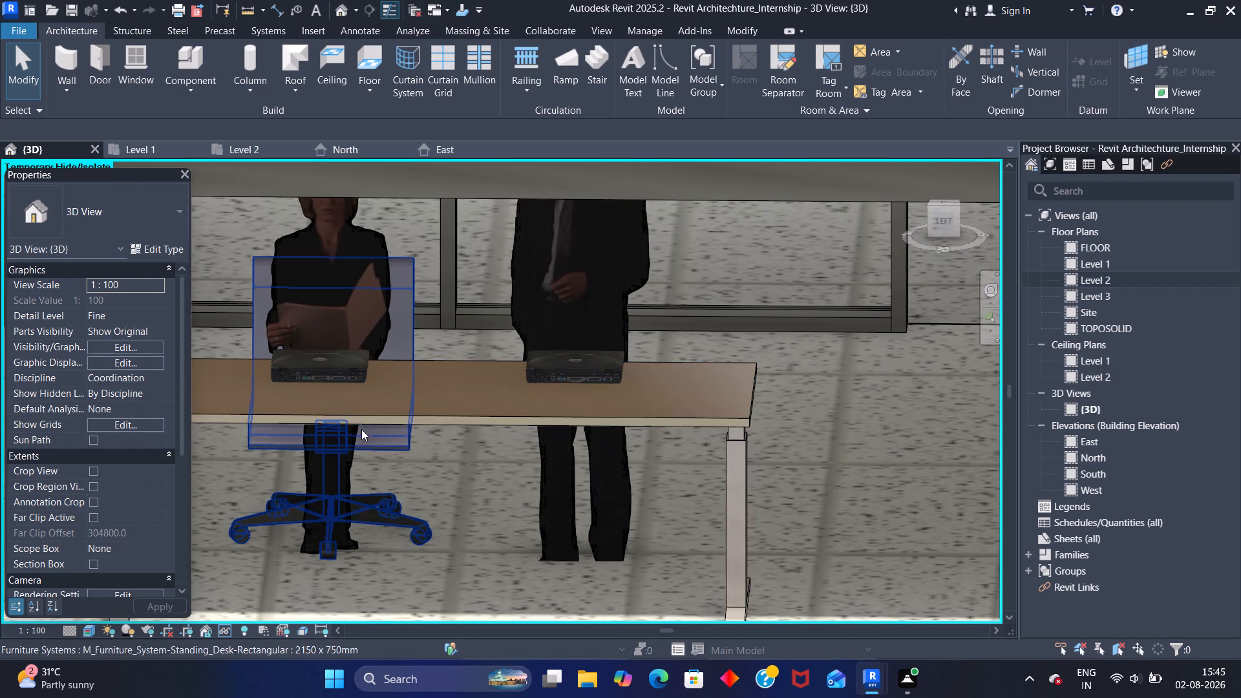
On the Level 2 plan, nudge the task chair two increments toward the standing desk and one toward the male figure.
left_click(158, 151)
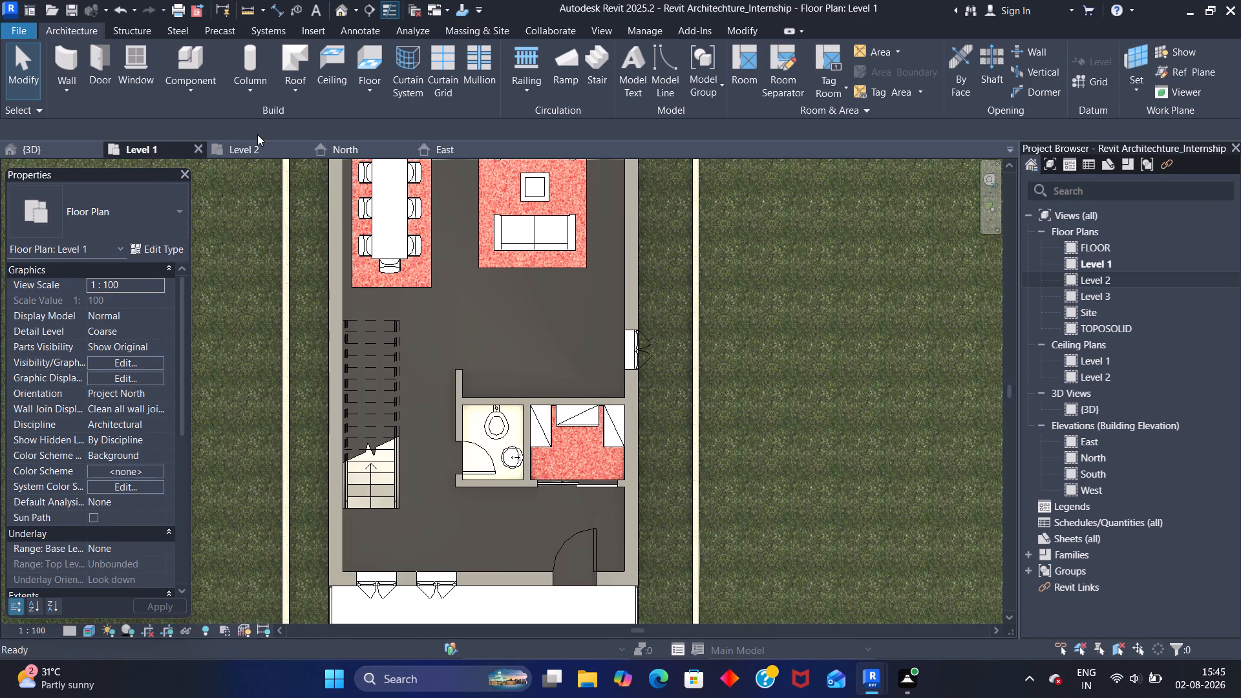
left_click(260, 142)
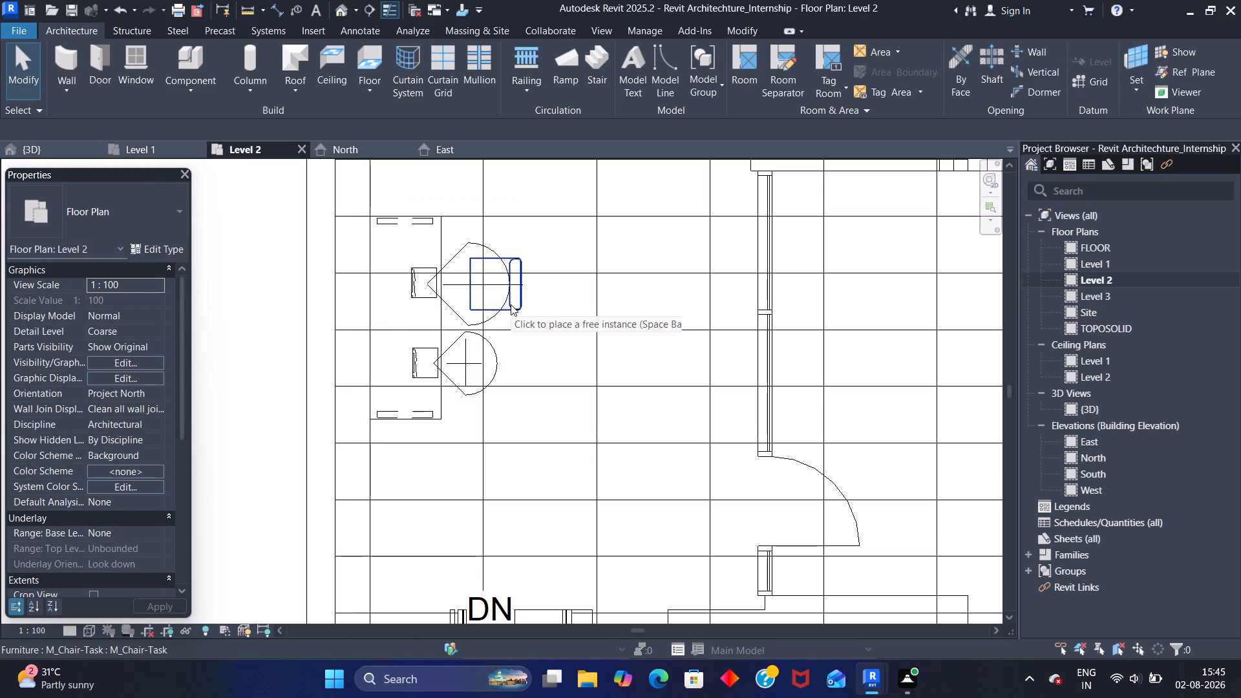
key("Left")
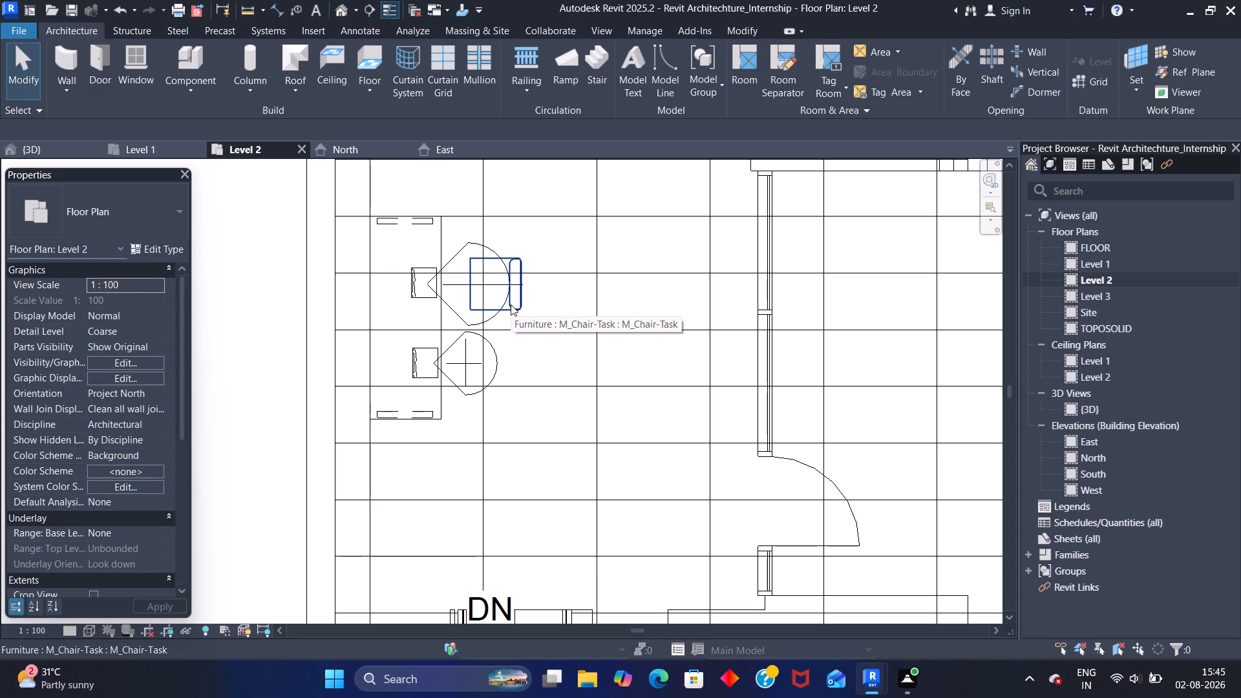
left_click(513, 303)
key("Left")
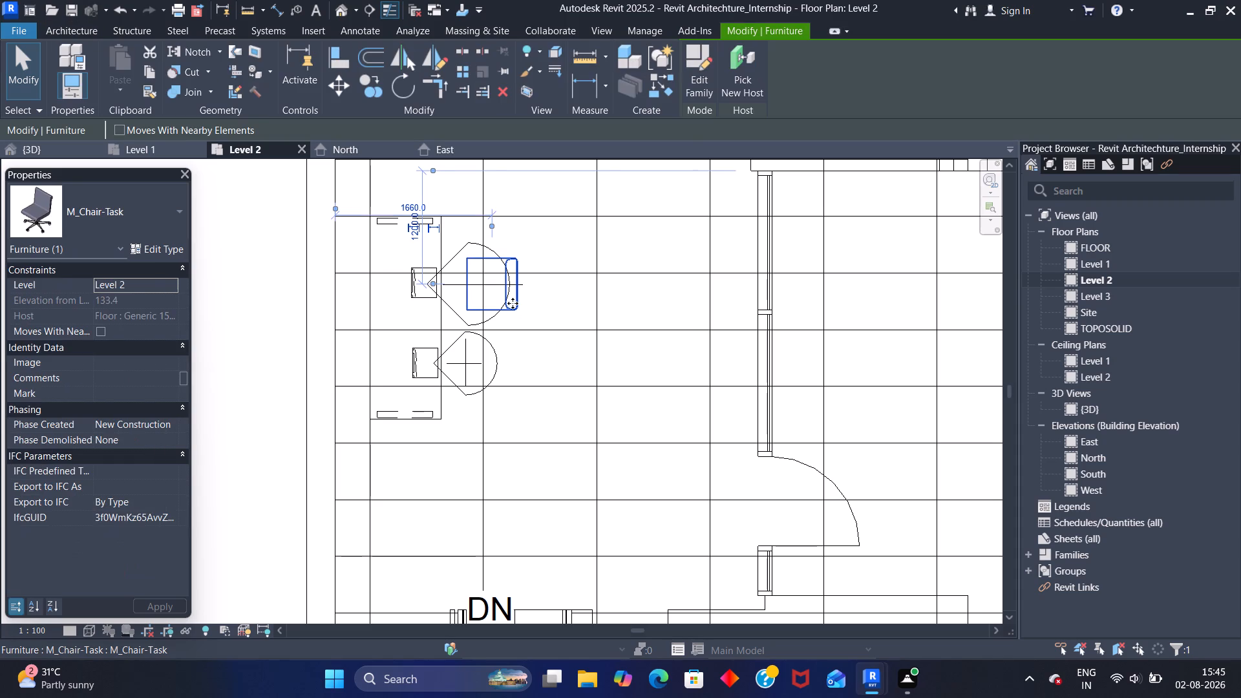
key("Down")
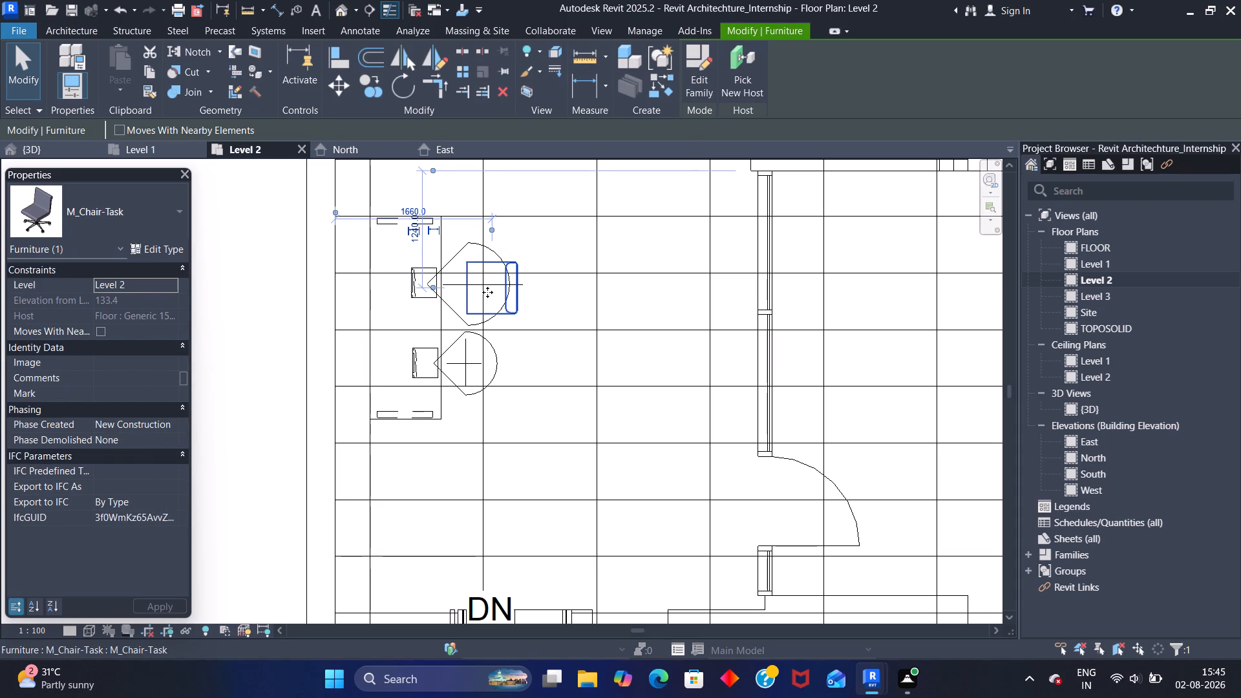
key("Left")
left_click(537, 244)
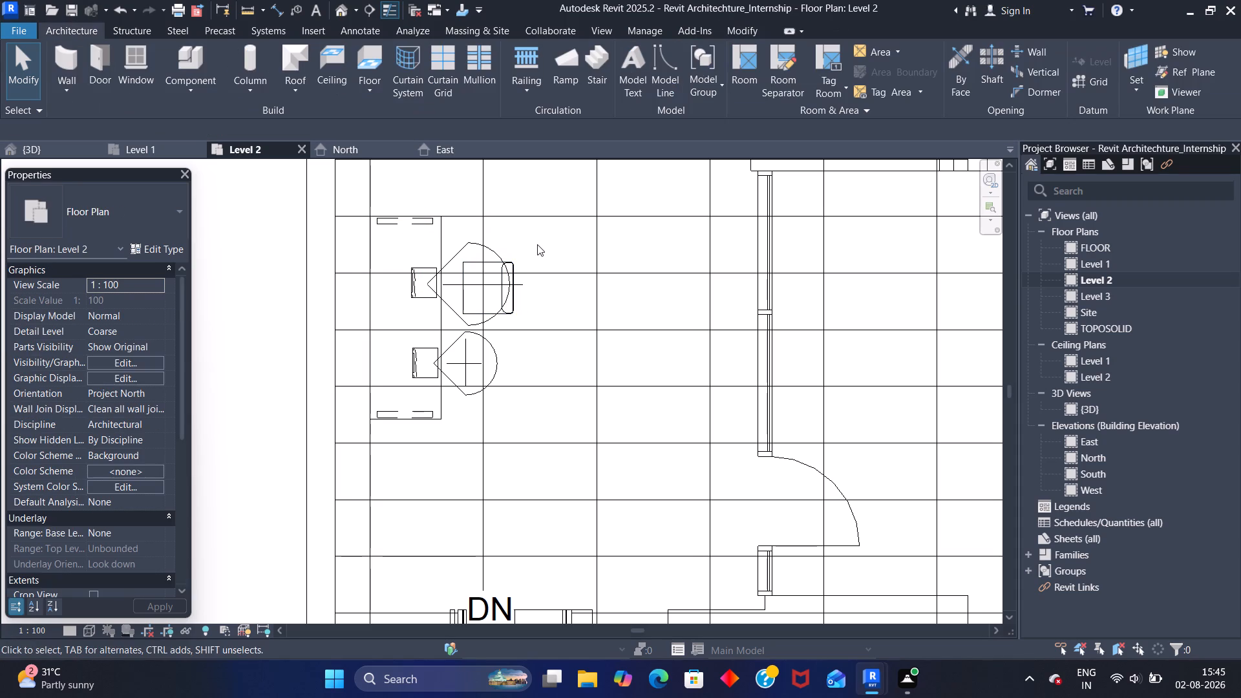
In the 3D view, nudge the male figure's notebook computer 12 increments along the desk toward the female figure's notebook.
scroll(536, 248, "down", 3)
left_click(61, 139)
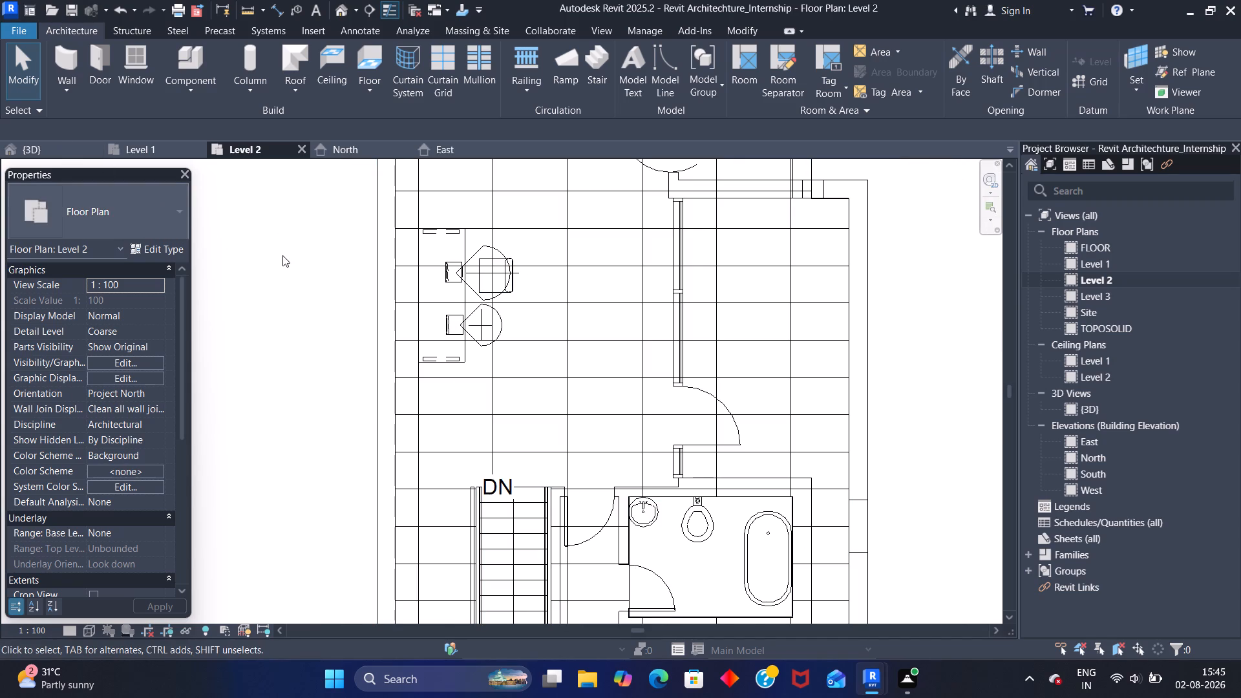
left_click(57, 147)
scroll(399, 335, "down", 1)
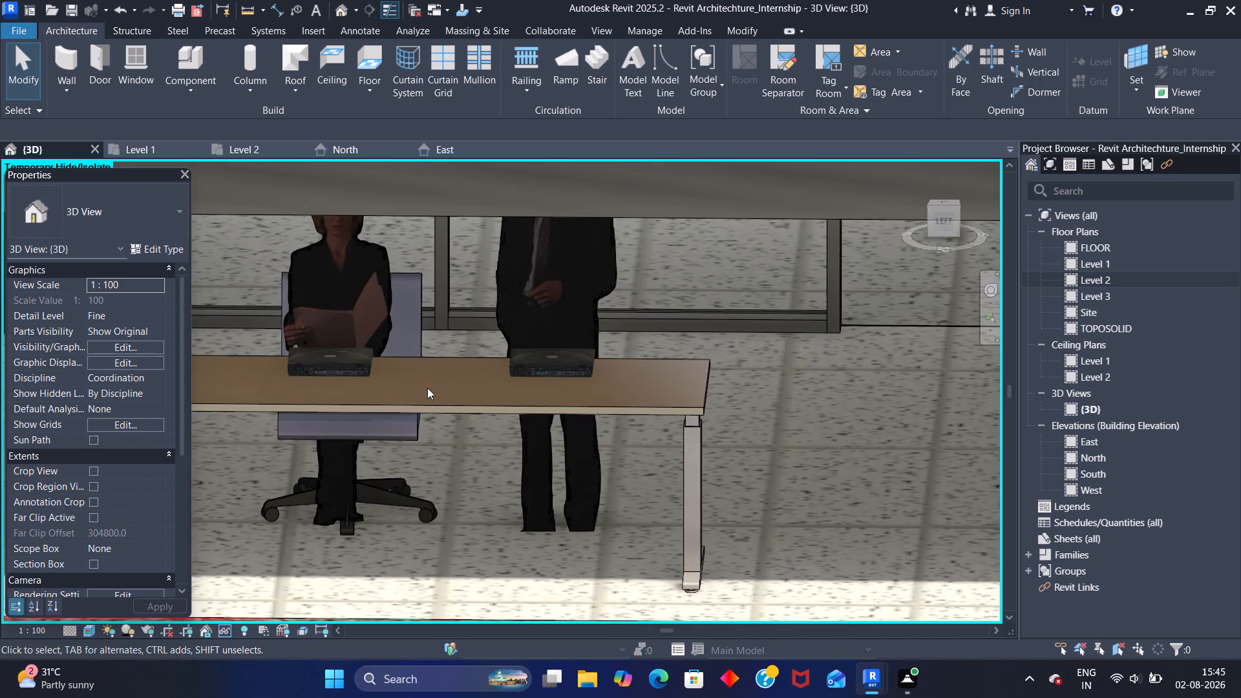
scroll(439, 386, "down", 2)
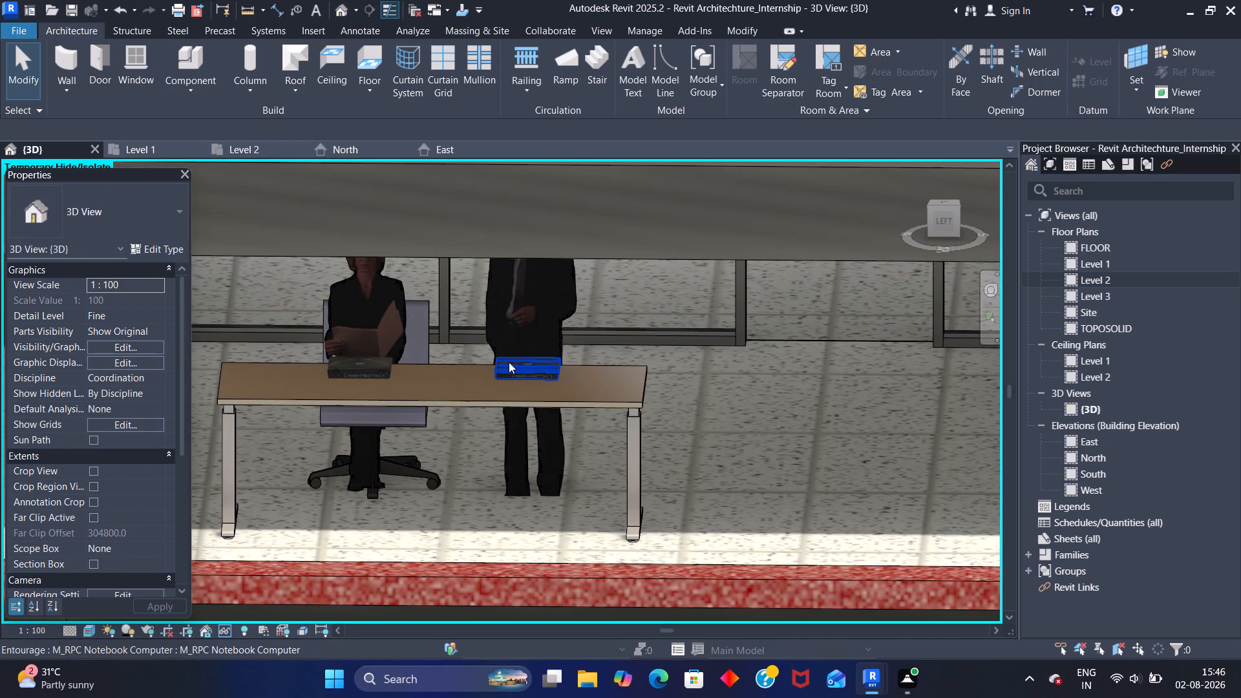
left_click(509, 362)
key("Left")
key("Left")
key("Left")
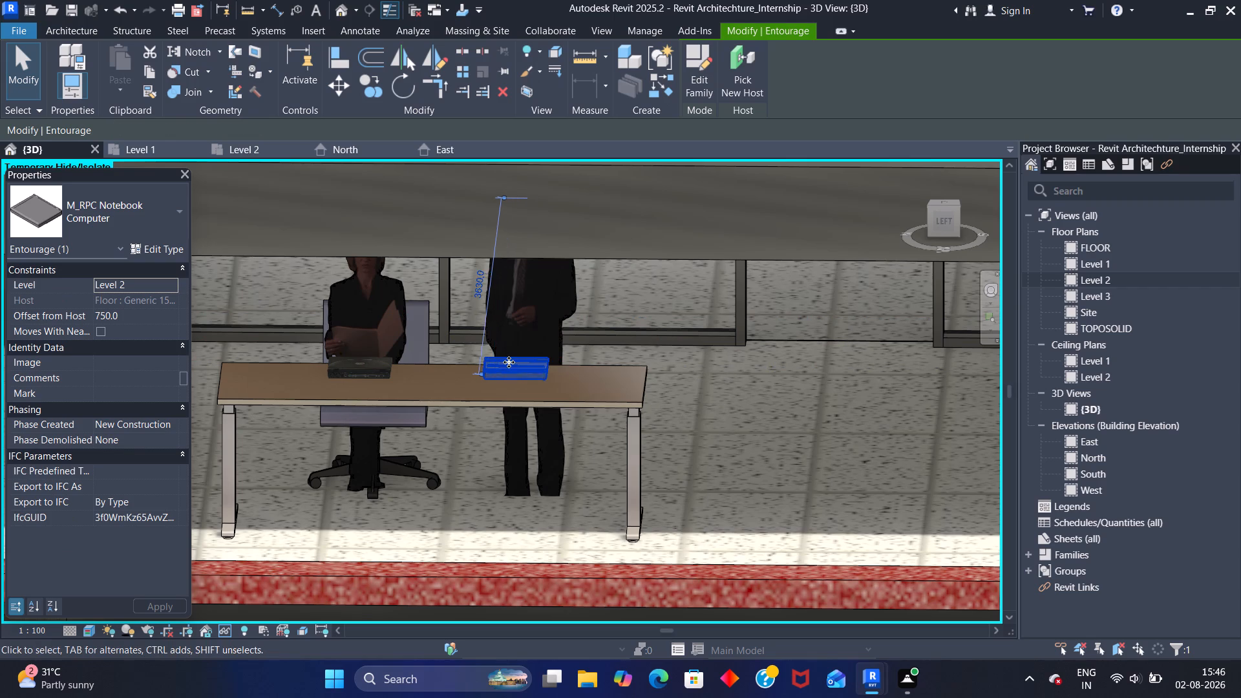
key("Left")
key("Left")
key("Left")
key("Left")
key("Left")
key("Left")
key("Left")
key("Left")
key("Left")
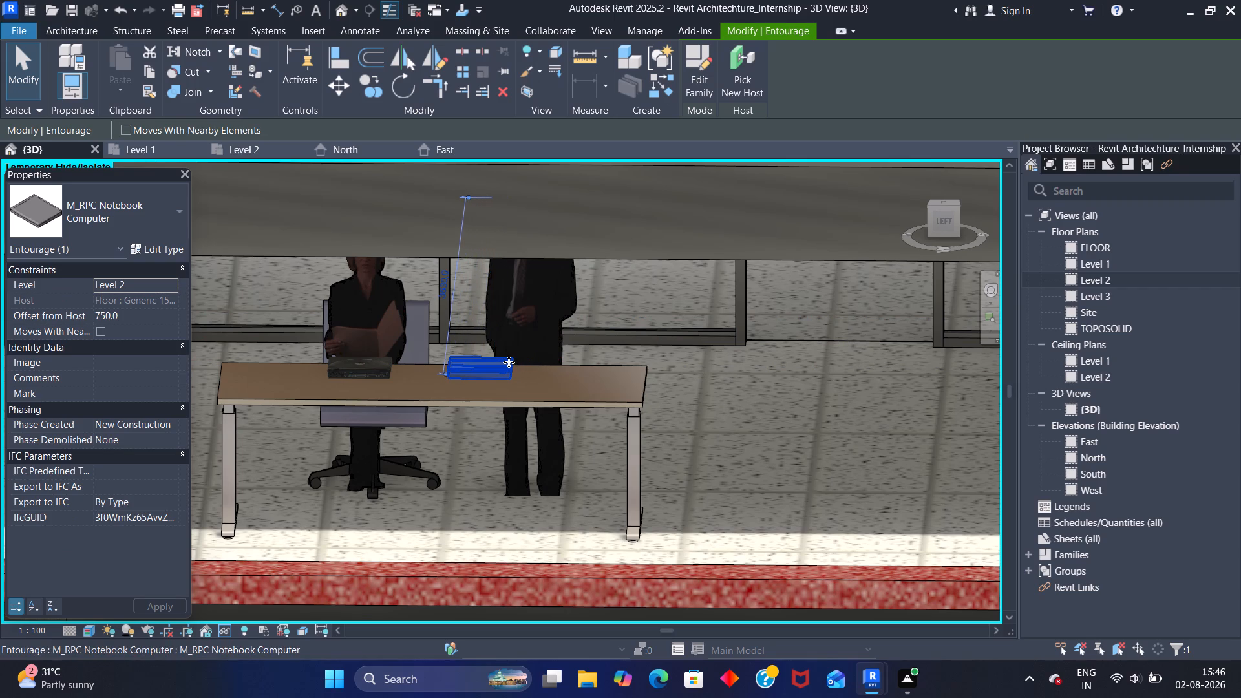
left_click(514, 322)
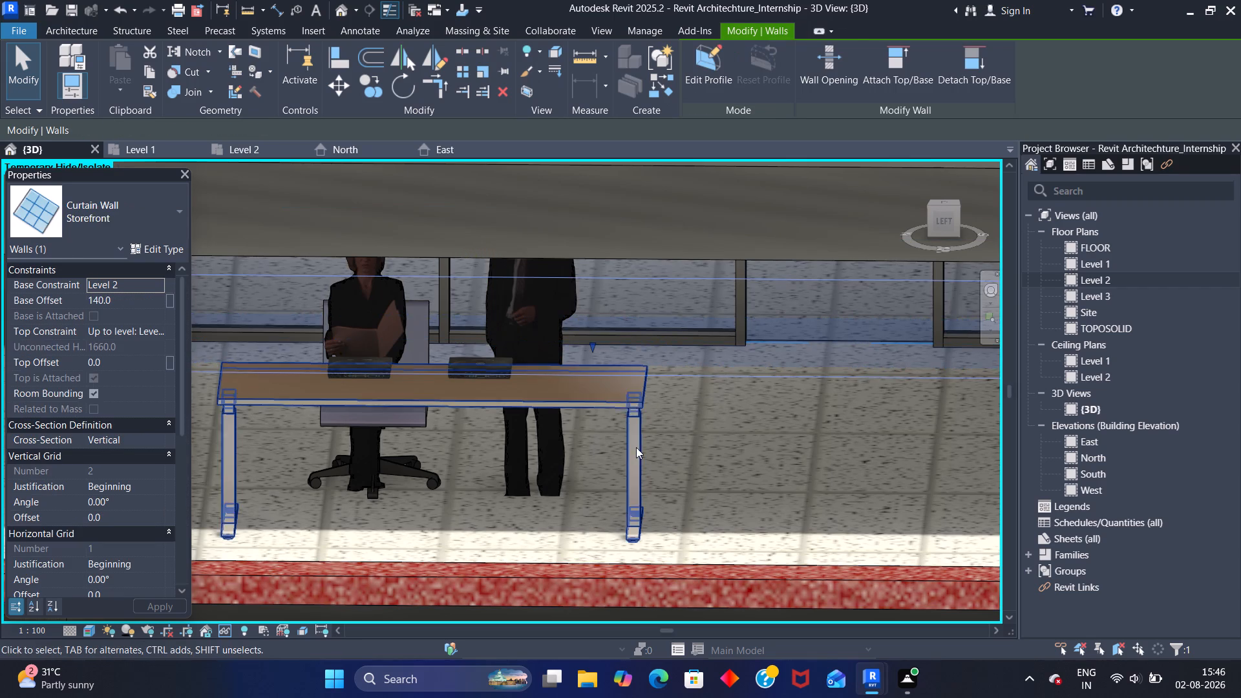
left_click(680, 449)
Nudge the M_RPC Male Dwayne figure 11 increments toward the female figure, lining it up behind its notebook computer.
left_click(571, 289)
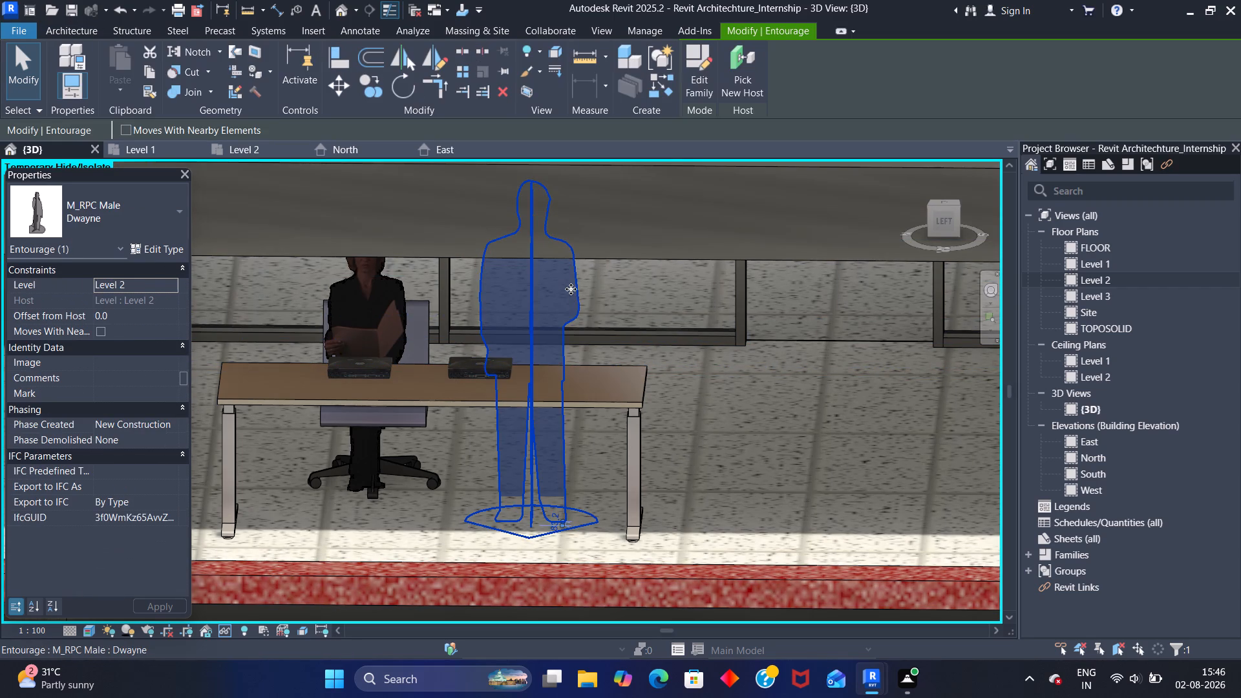
key("Left")
key("Left")
key("Left")
key("Left")
key("Left")
key("Left")
key("Left")
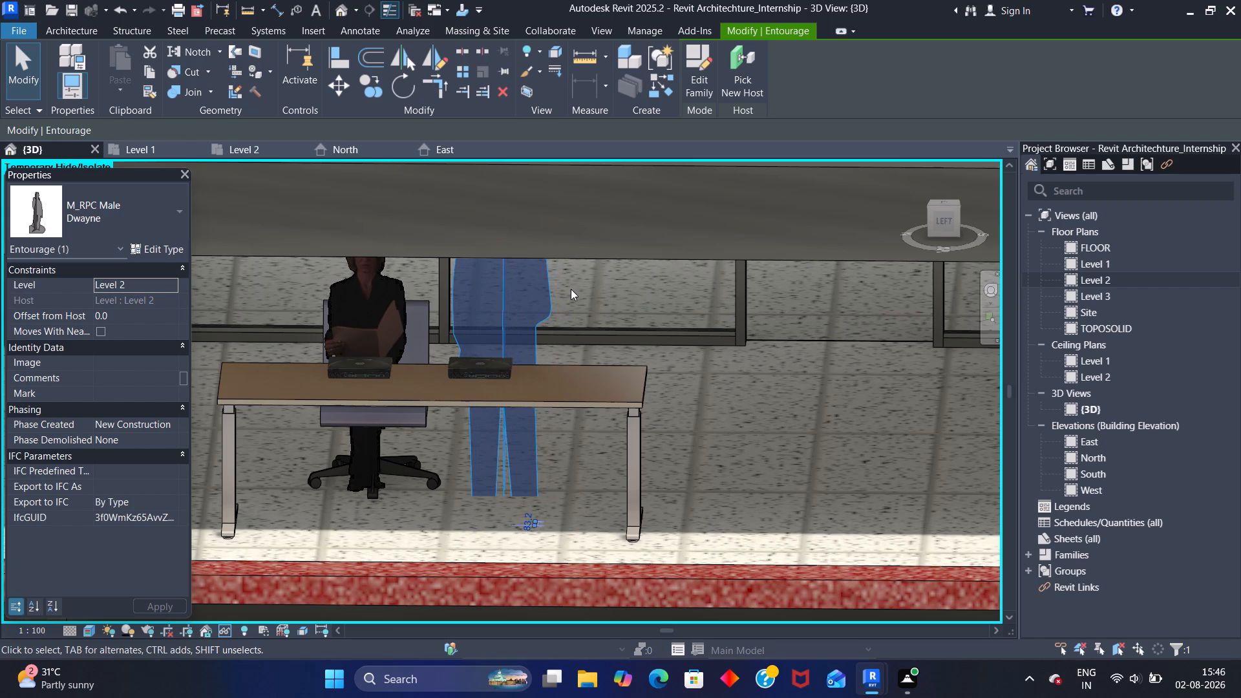
key("Left")
key("Left")
key("Left")
key("Left")
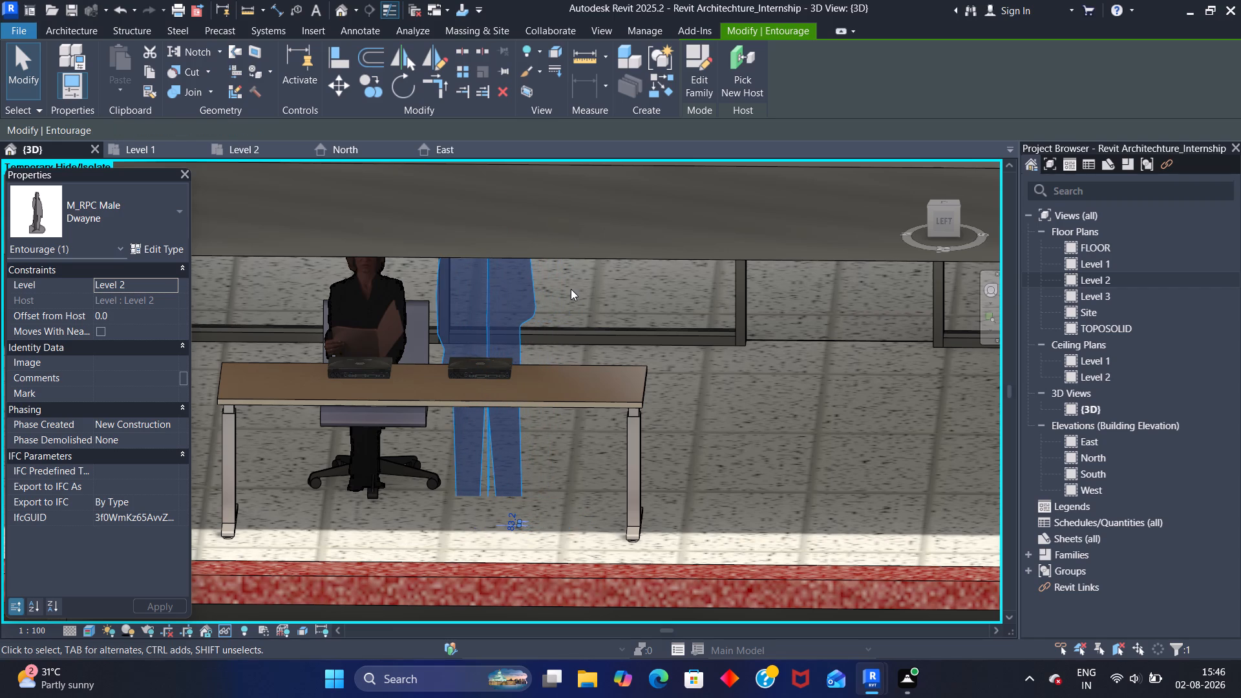
left_click(571, 289)
Reset the temporary hide in the 3D view to restore the hidden wall and curtain wall.
scroll(643, 345, "down", 6)
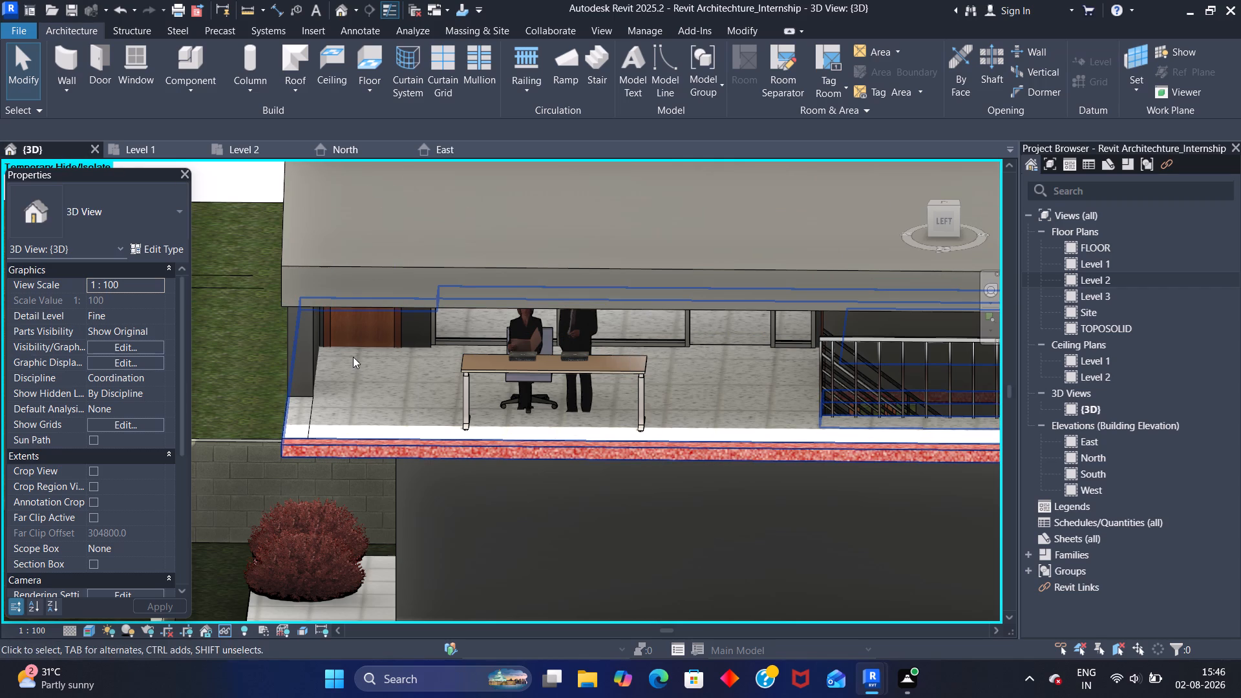
type("HR")
Temporarily hide the Basic Roof Generic - 400mm above Level 2 in the 3D view.
scroll(350, 350, "down", 2)
middle_click_drag(299, 351, 487, 349, "shift")
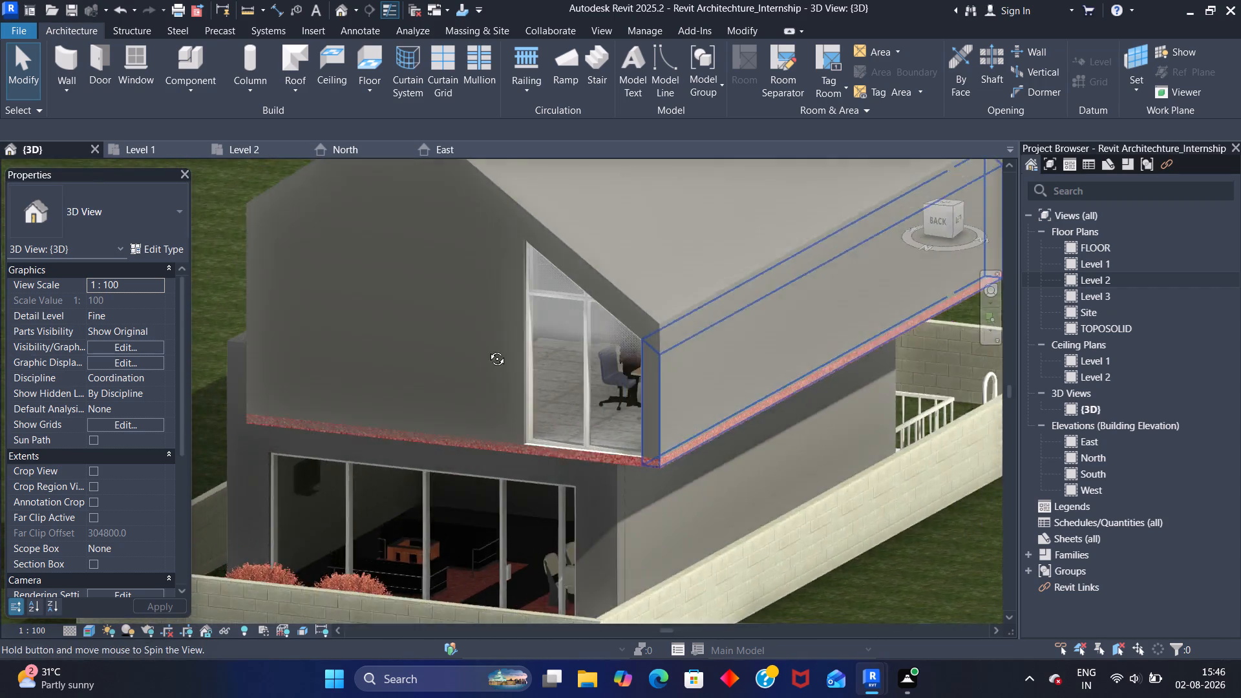
middle_click_drag(487, 349, 805, 312, "shift")
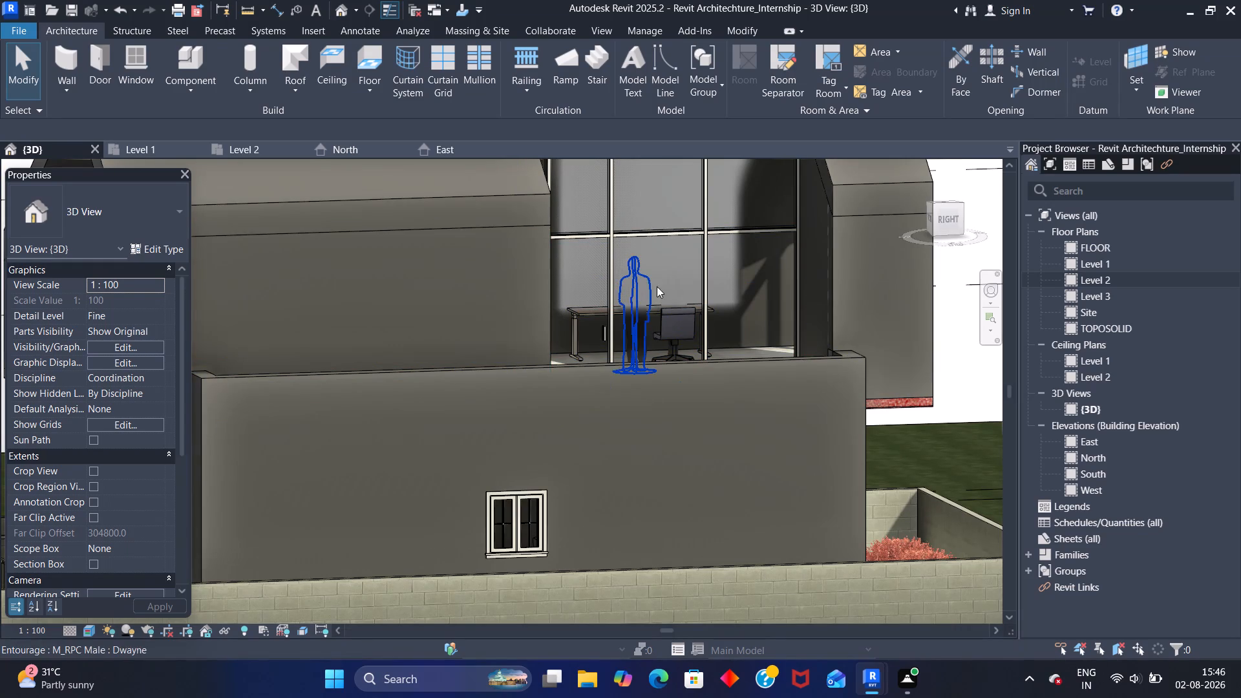
middle_click_drag(545, 332, 666, 310, "shift")
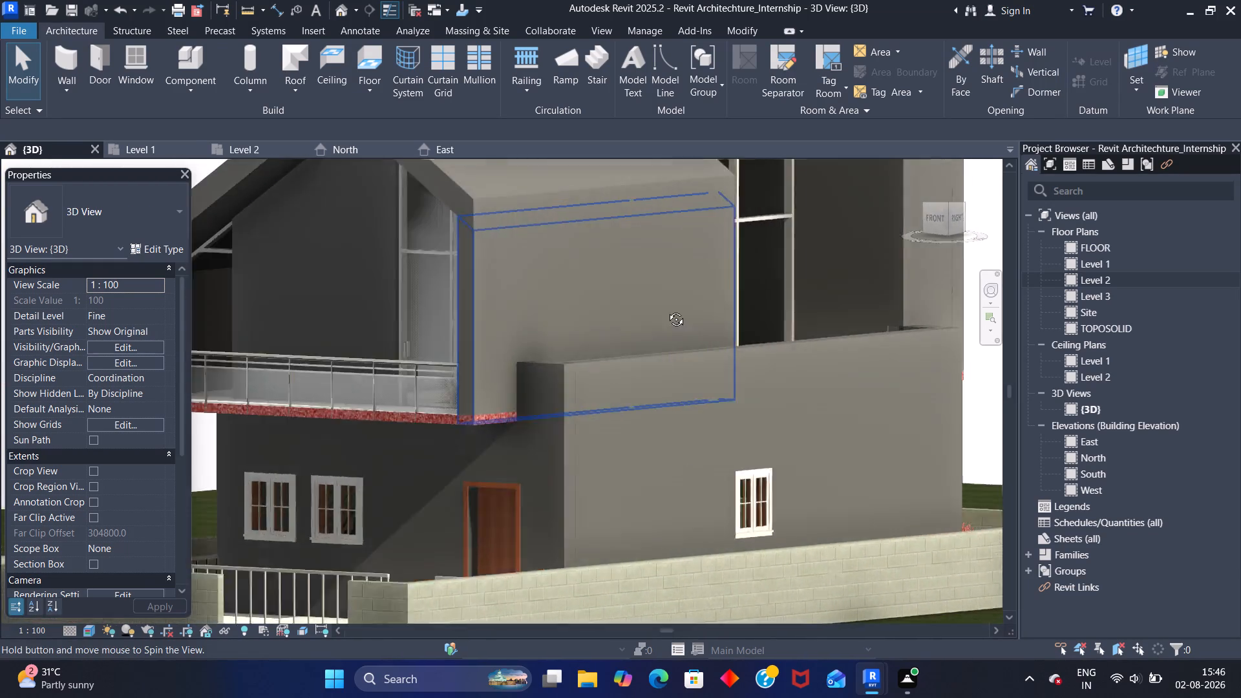
middle_click_drag(666, 310, 721, 302, "shift")
middle_click_drag(489, 287, 588, 350, "shift")
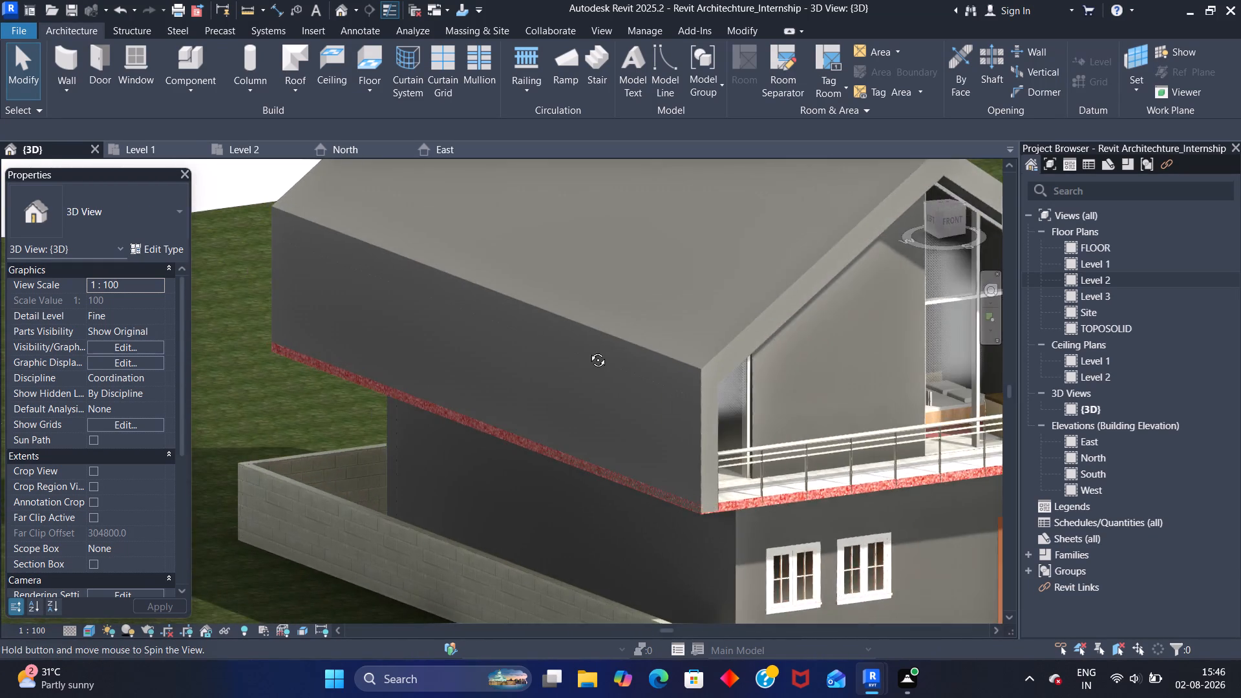
middle_click_drag(588, 350, 476, 331, "shift")
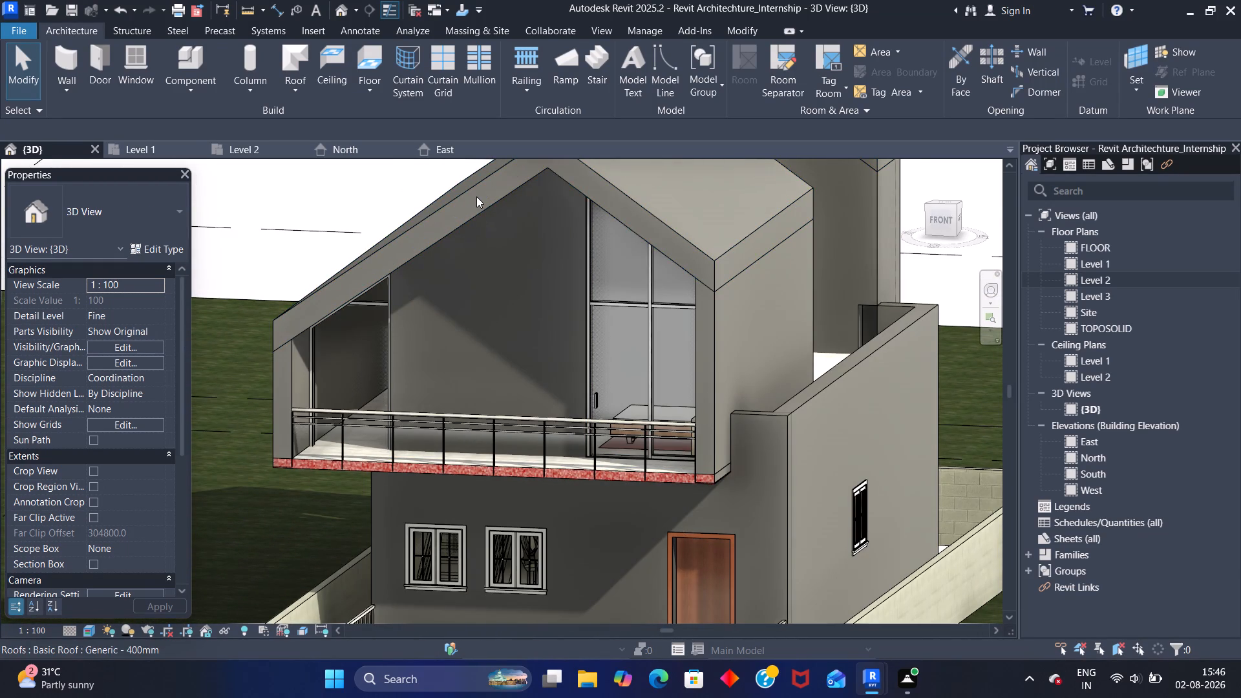
middle_click_drag(476, 196, 507, 378)
left_click(572, 317)
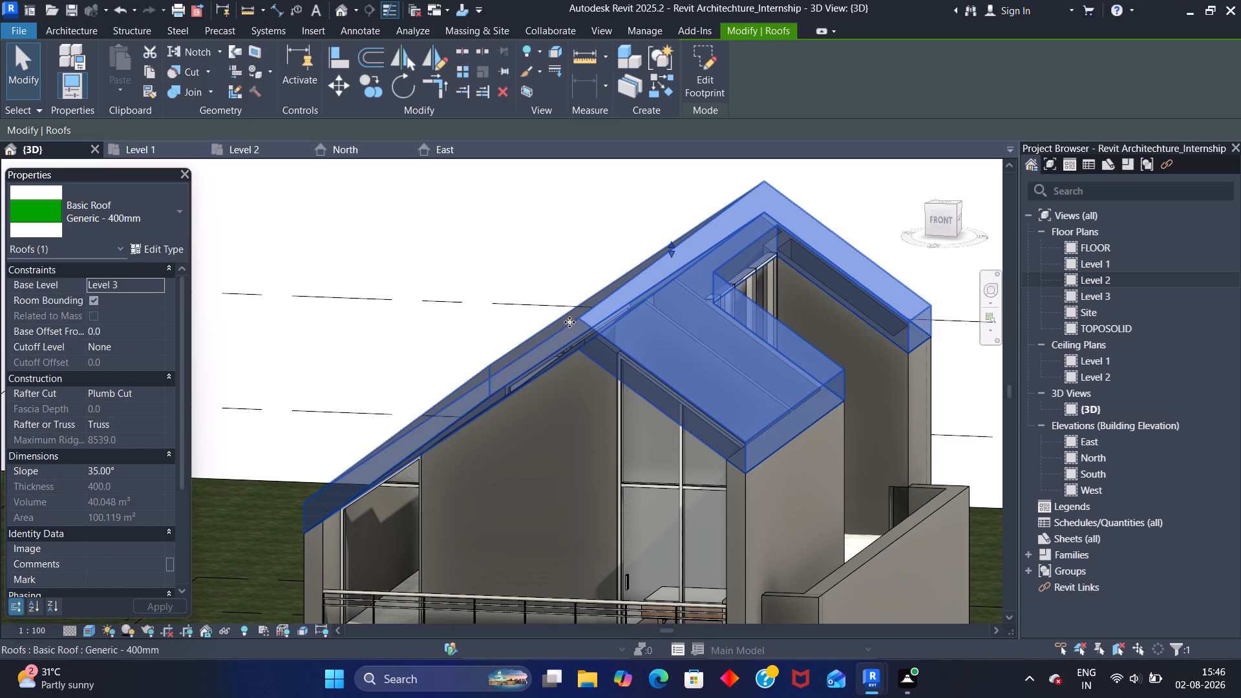
type("HH")
Examine the standing desk, figures, notebook computers and task chair on Level 2 from several angles in the 3D view.
scroll(532, 319, "down", 1)
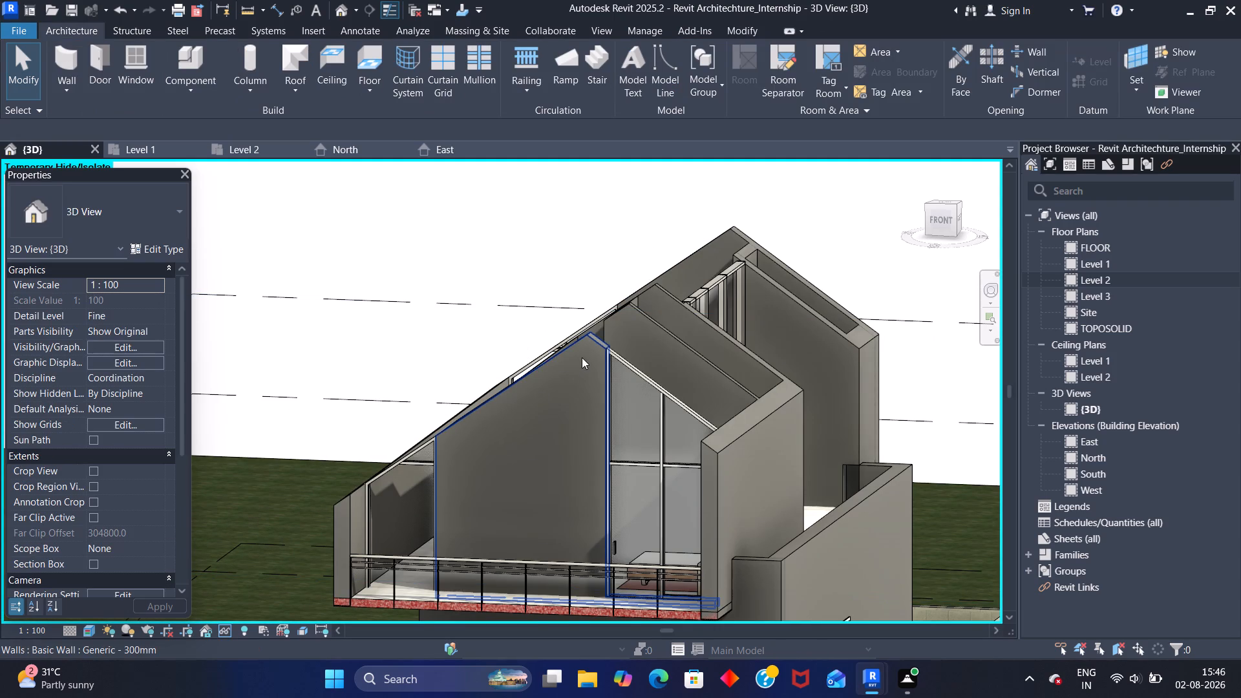
middle_click_drag(539, 309, 600, 489, "shift")
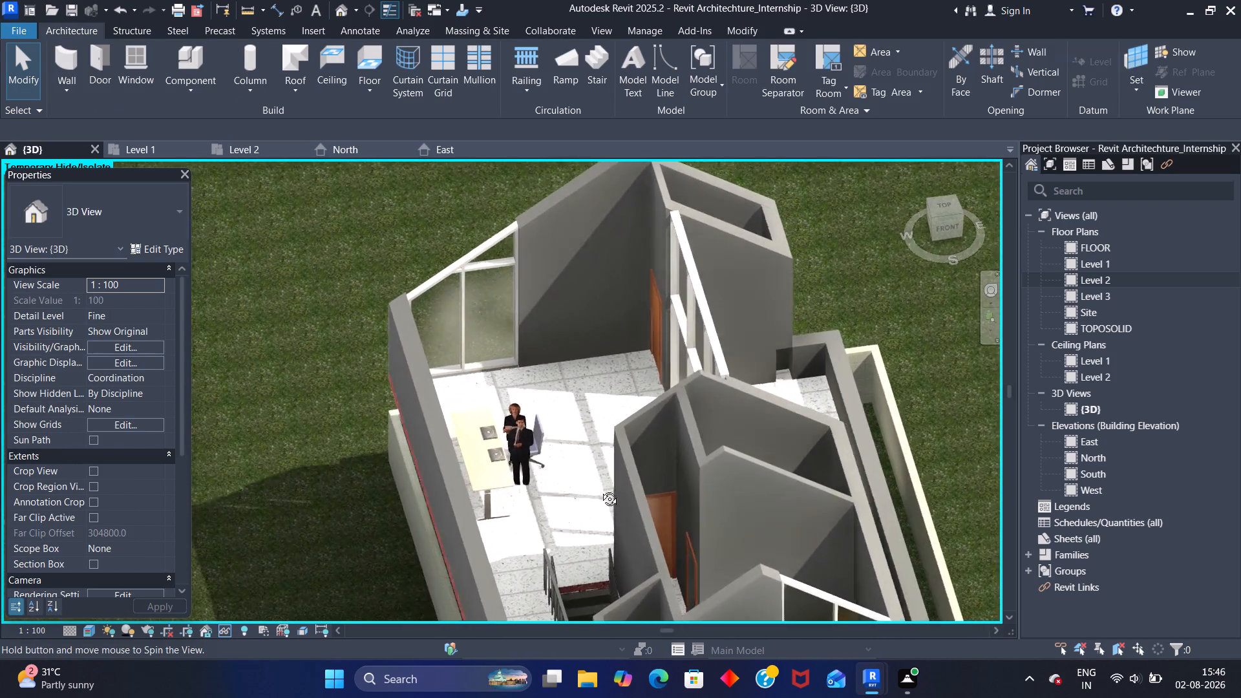
middle_click_drag(600, 489, 582, 502, "shift")
scroll(496, 388, "up", 13)
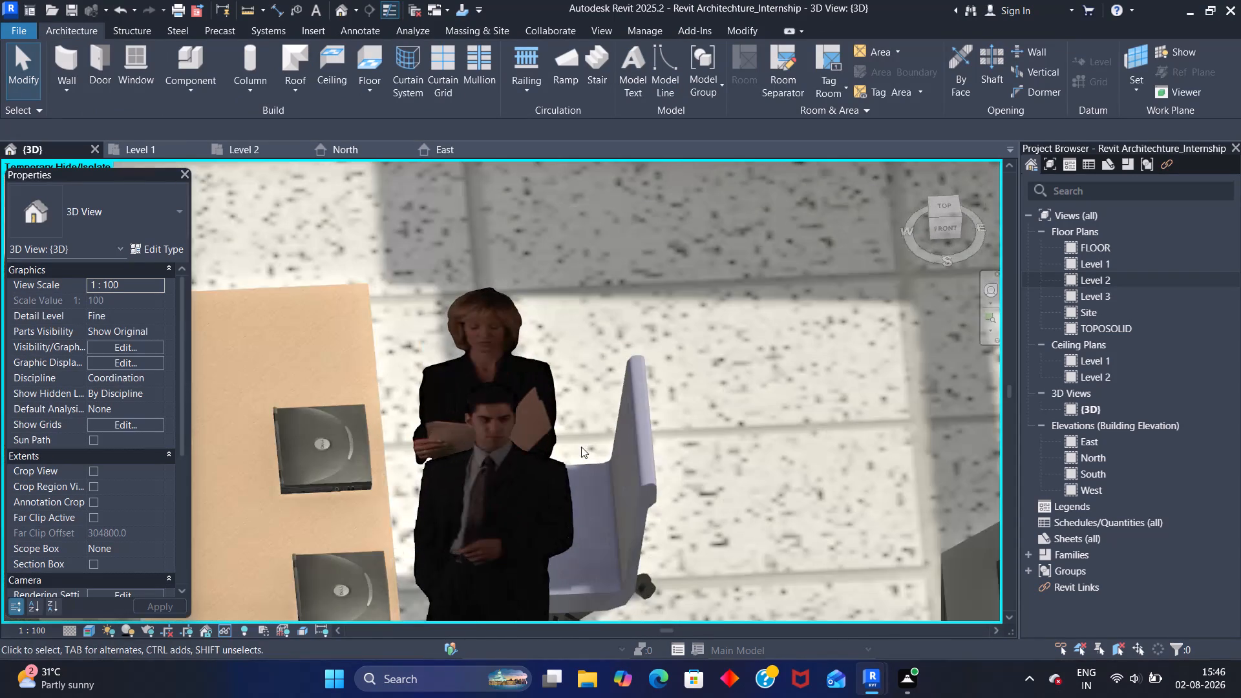
scroll(581, 447, "down", 4)
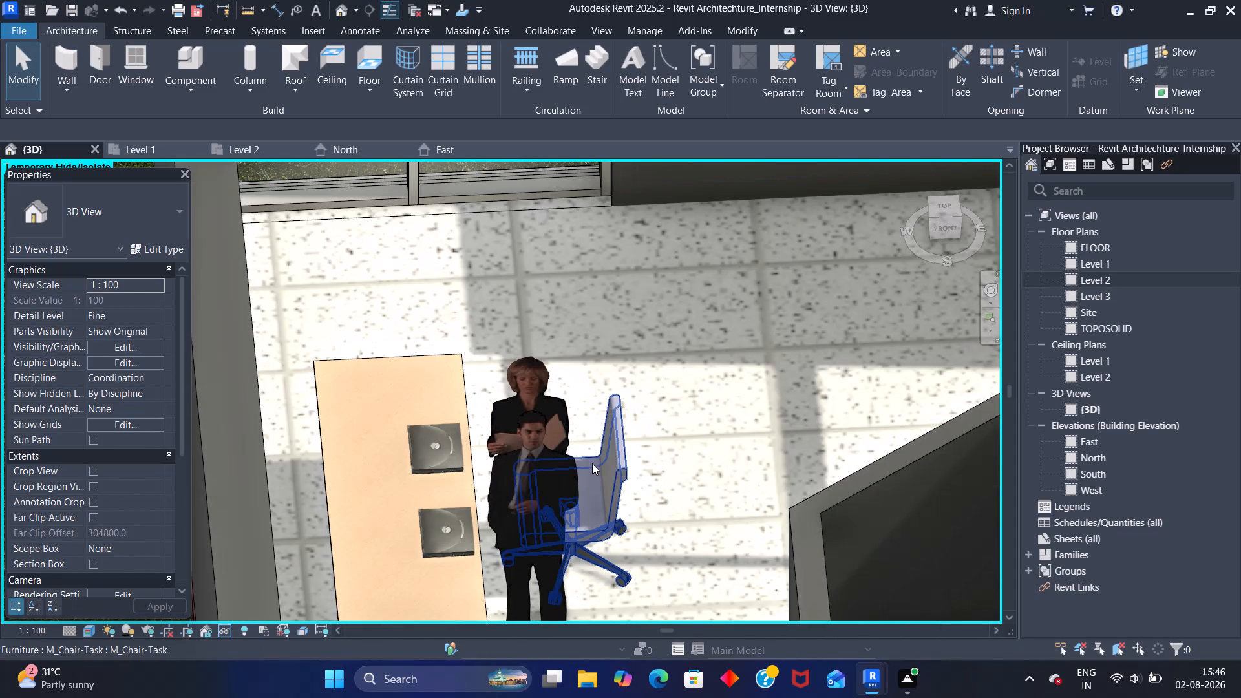
middle_click(538, 343, "shift")
middle_click_drag(541, 343, 653, 300, "shift")
scroll(641, 430, "down", 5)
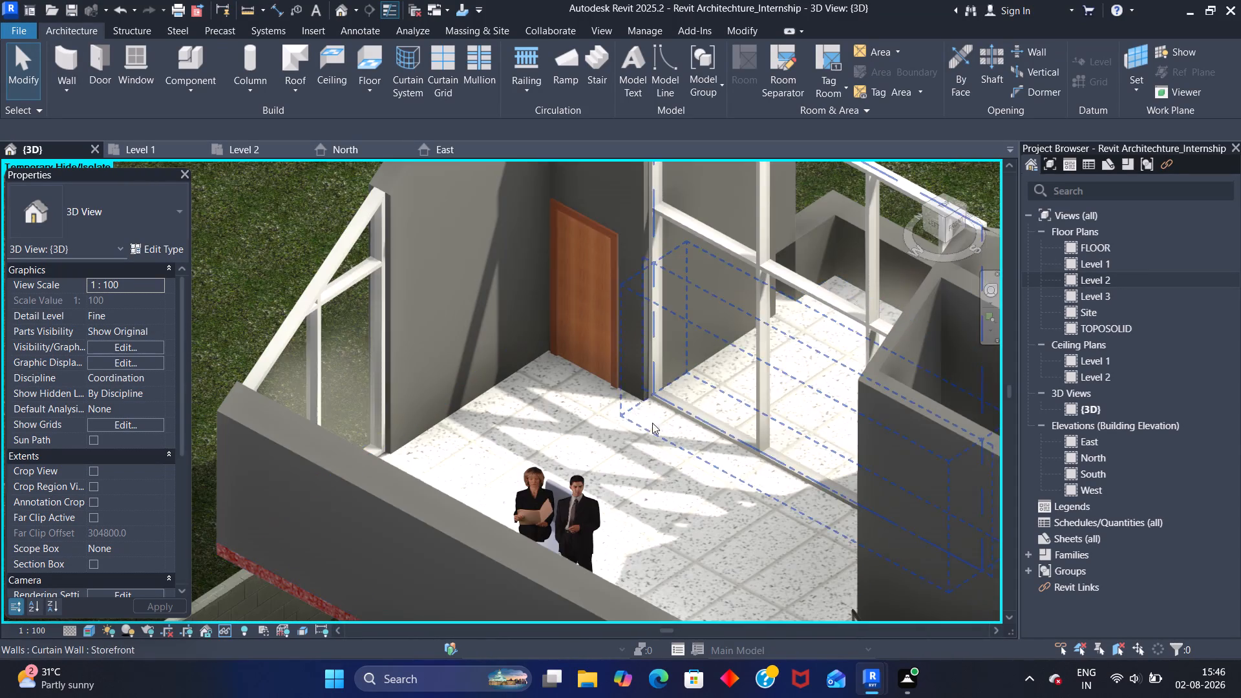
middle_click_drag(609, 427, 691, 361, "shift")
middle_click_drag(643, 382, 643, 413, "shift")
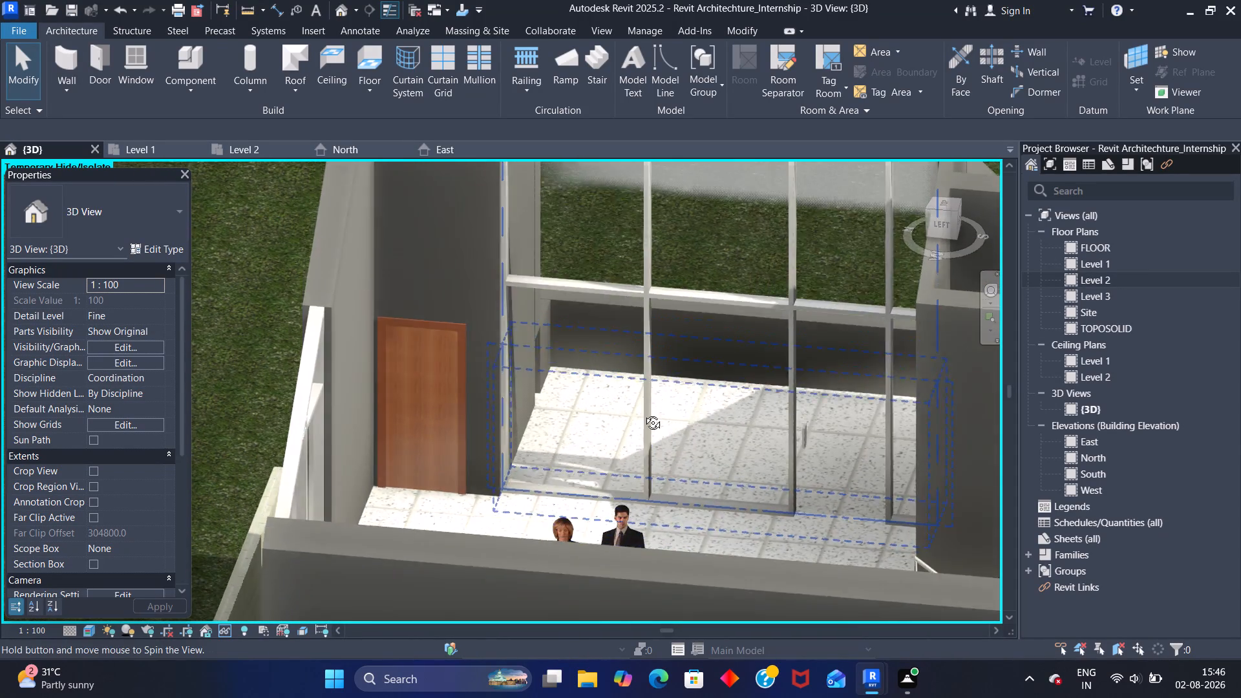
middle_click_drag(643, 413, 642, 524, "shift")
scroll(613, 538, "up", 1)
middle_click_drag(615, 505, 596, 251)
scroll(621, 388, "up", 1)
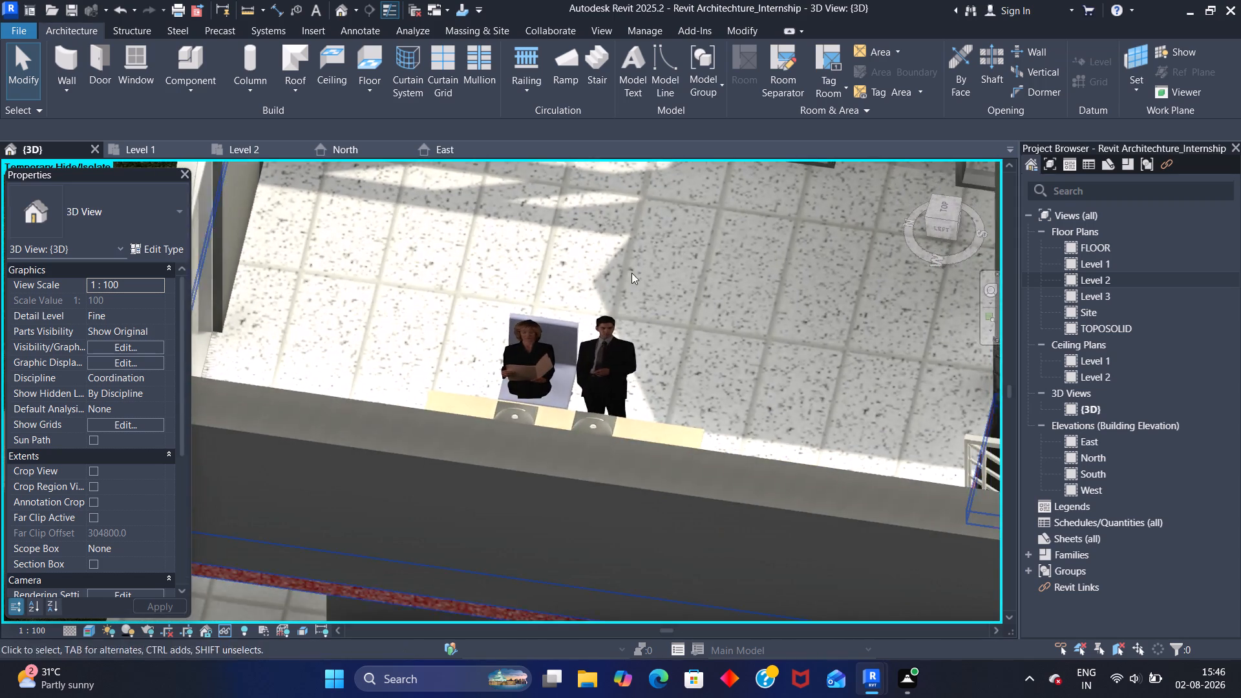
scroll(598, 272, "up", 4)
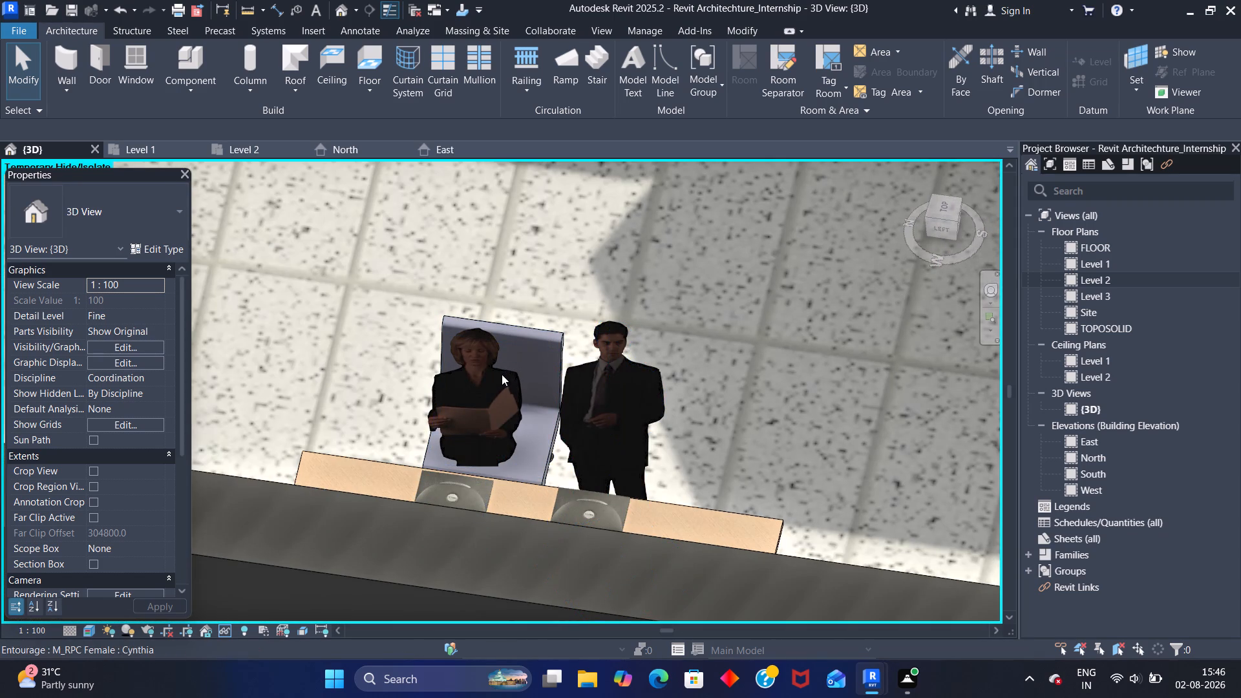
scroll(573, 296, "down", 2)
scroll(625, 273, "down", 4)
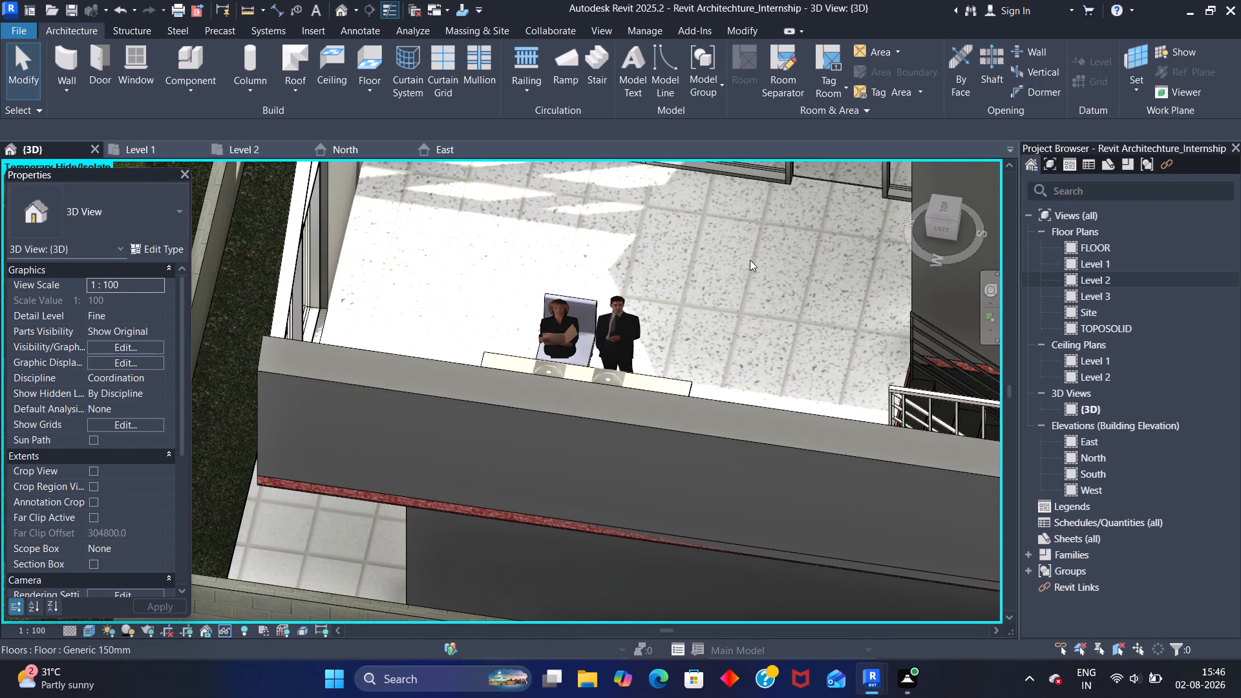
middle_click_drag(765, 260, 606, 219, "shift")
scroll(646, 286, "down", 4)
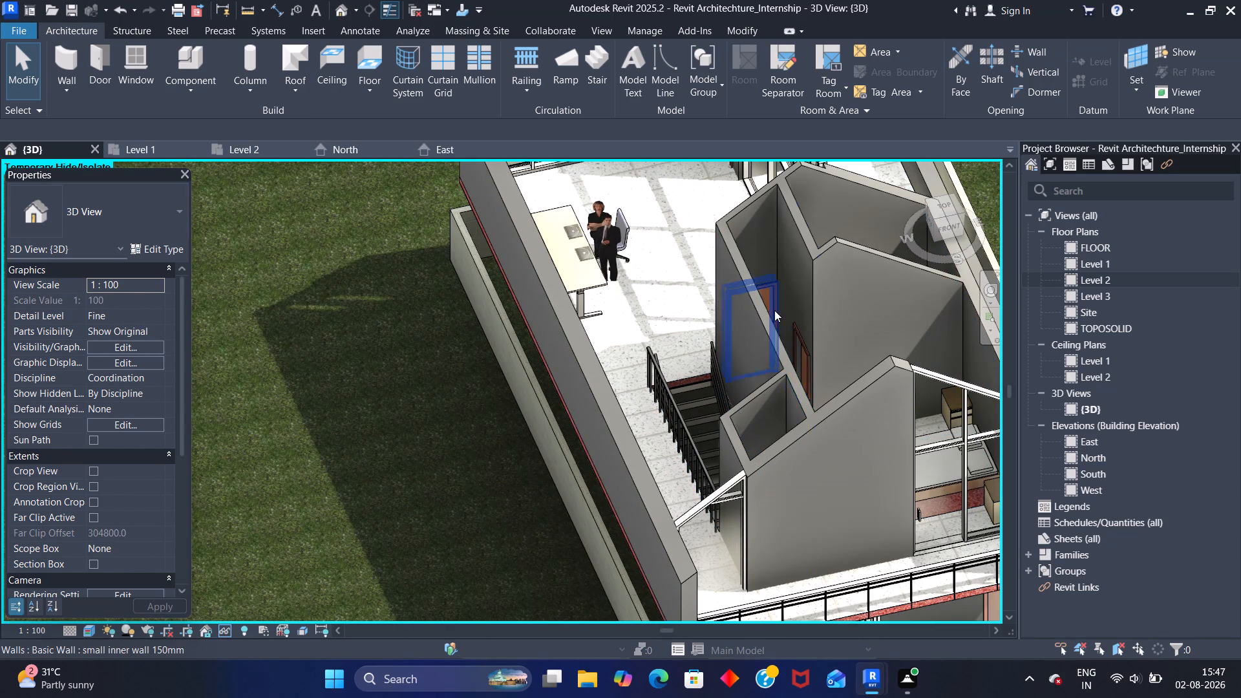
middle_click_drag(832, 324, 726, 295)
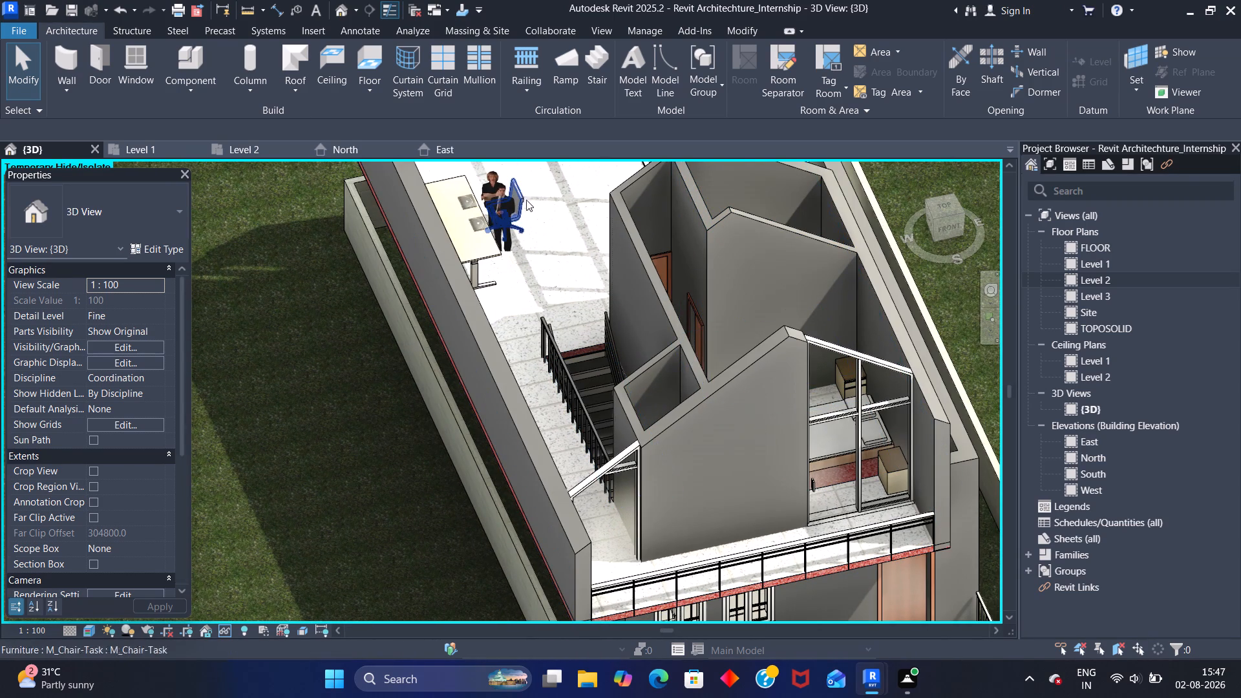
Place a second M_Chair-Task on Level 2 behind the male figure, facing the desk and about 1620 mm from the outer wall.
left_click(523, 198)
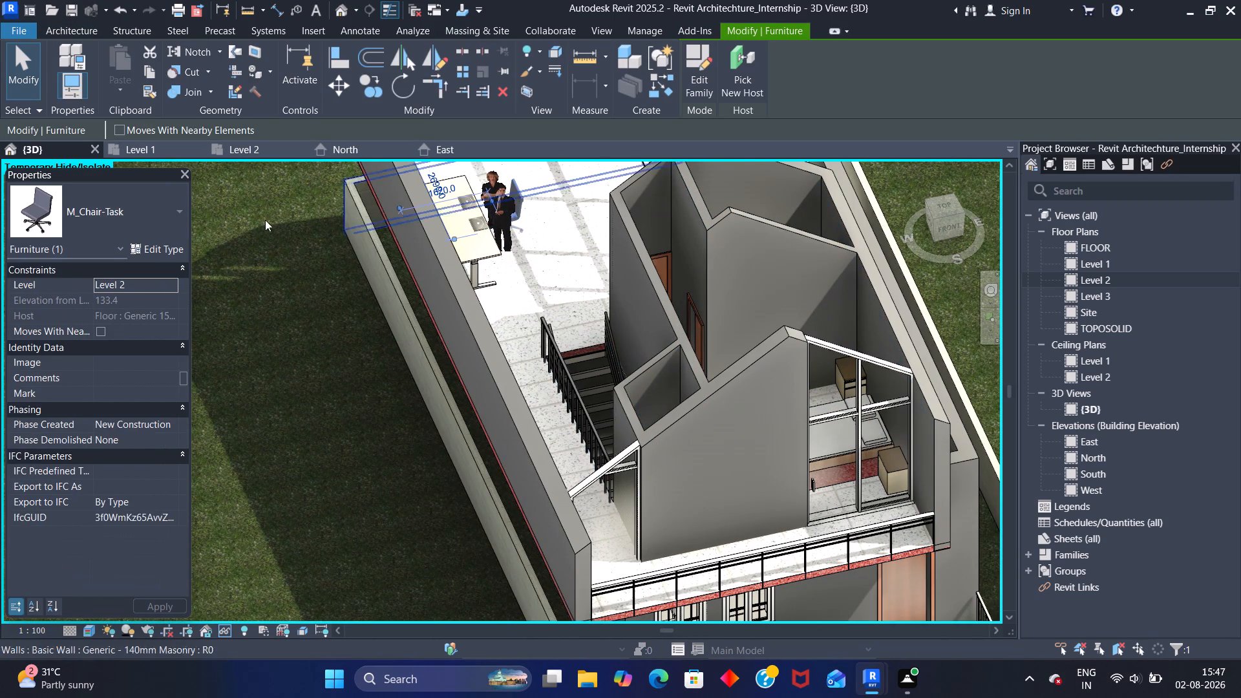
left_click(76, 206)
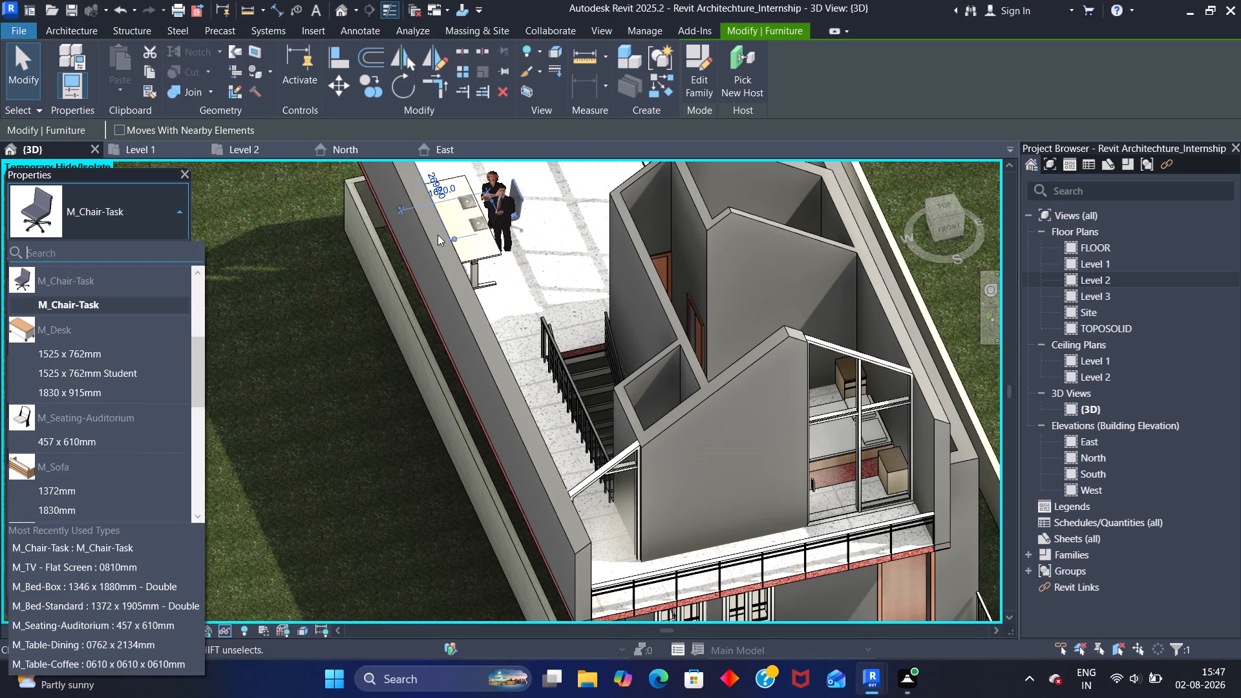
left_click(239, 147)
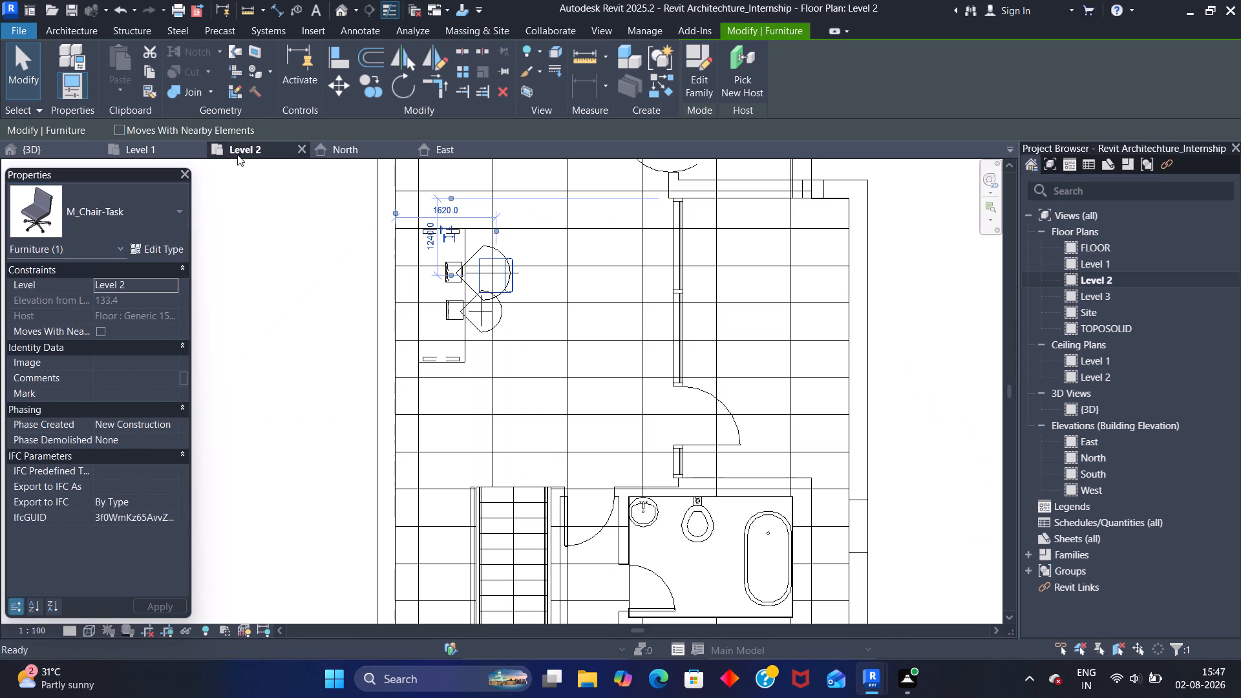
left_click(99, 211)
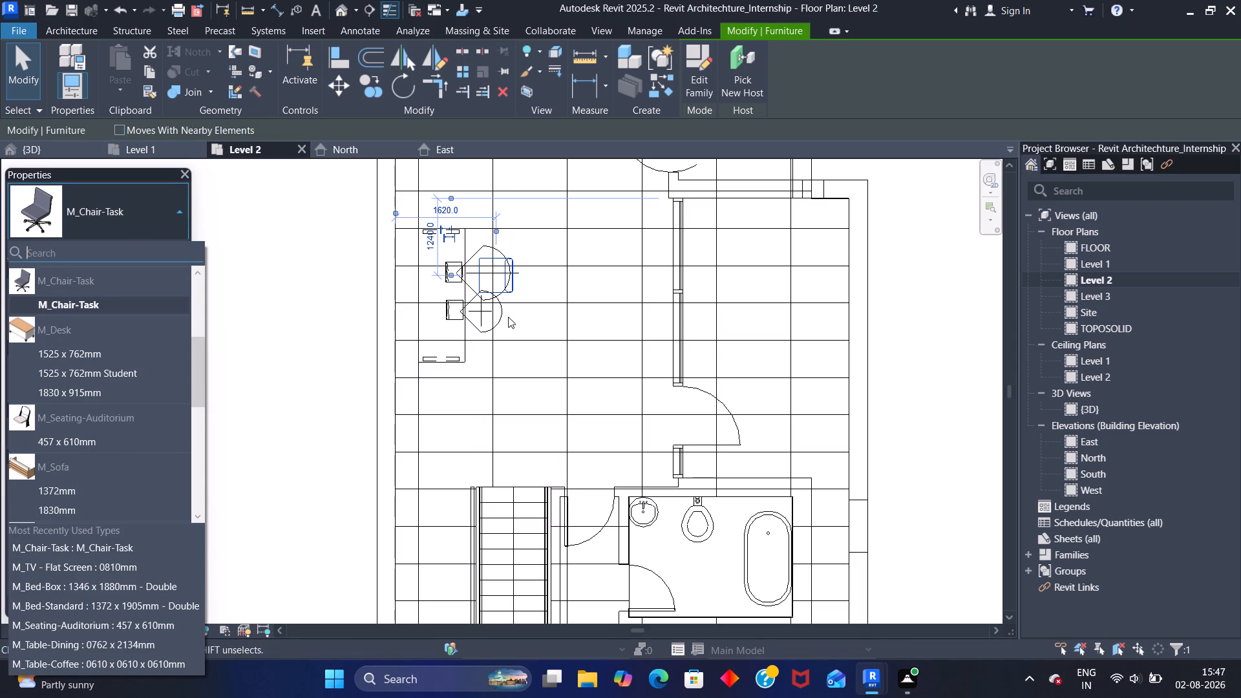
left_click(92, 302)
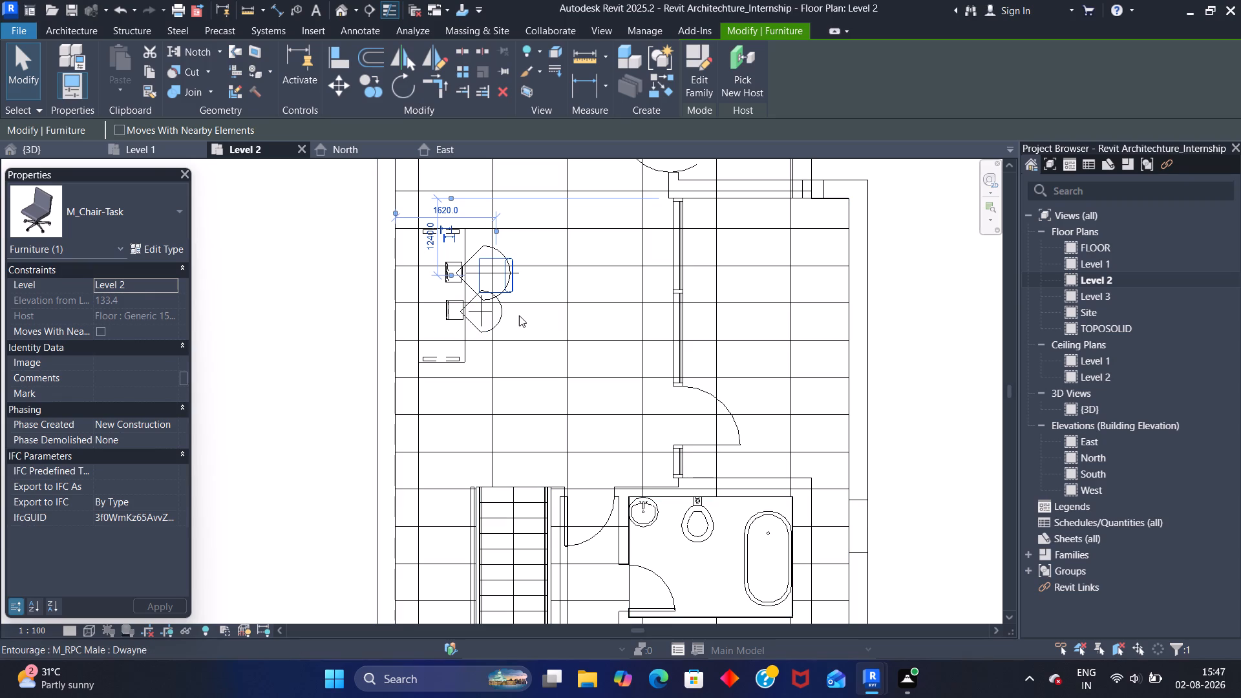
left_click(522, 312)
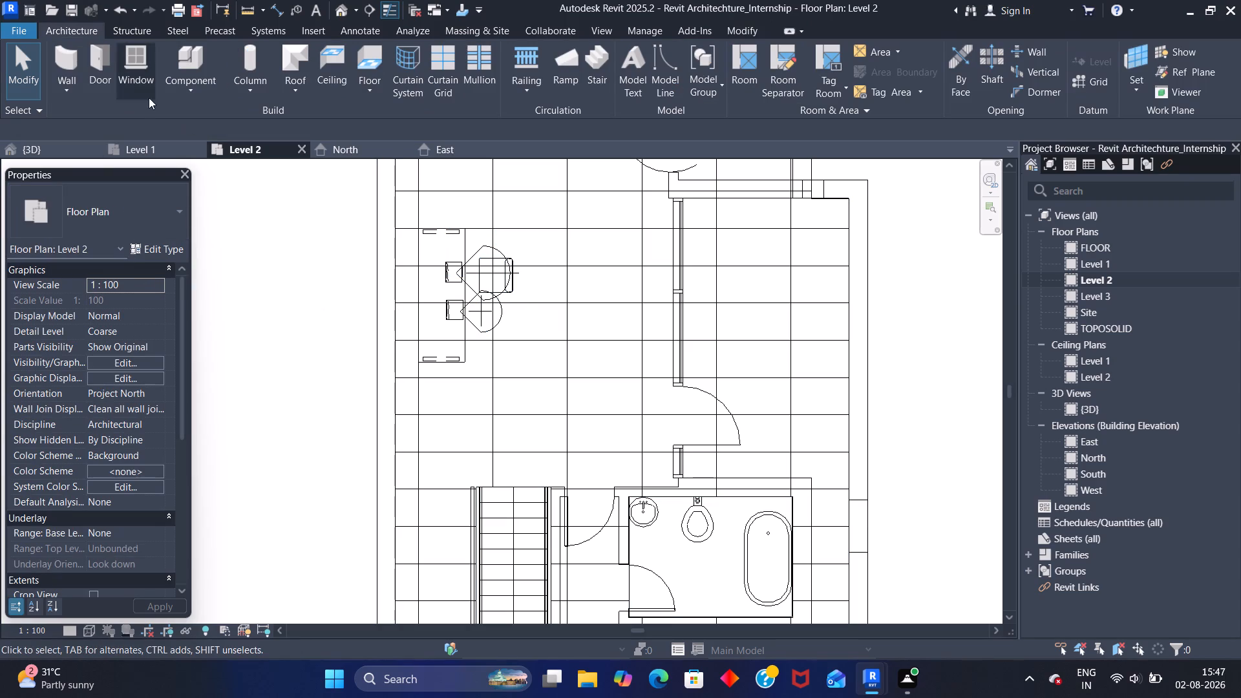
left_click(195, 56)
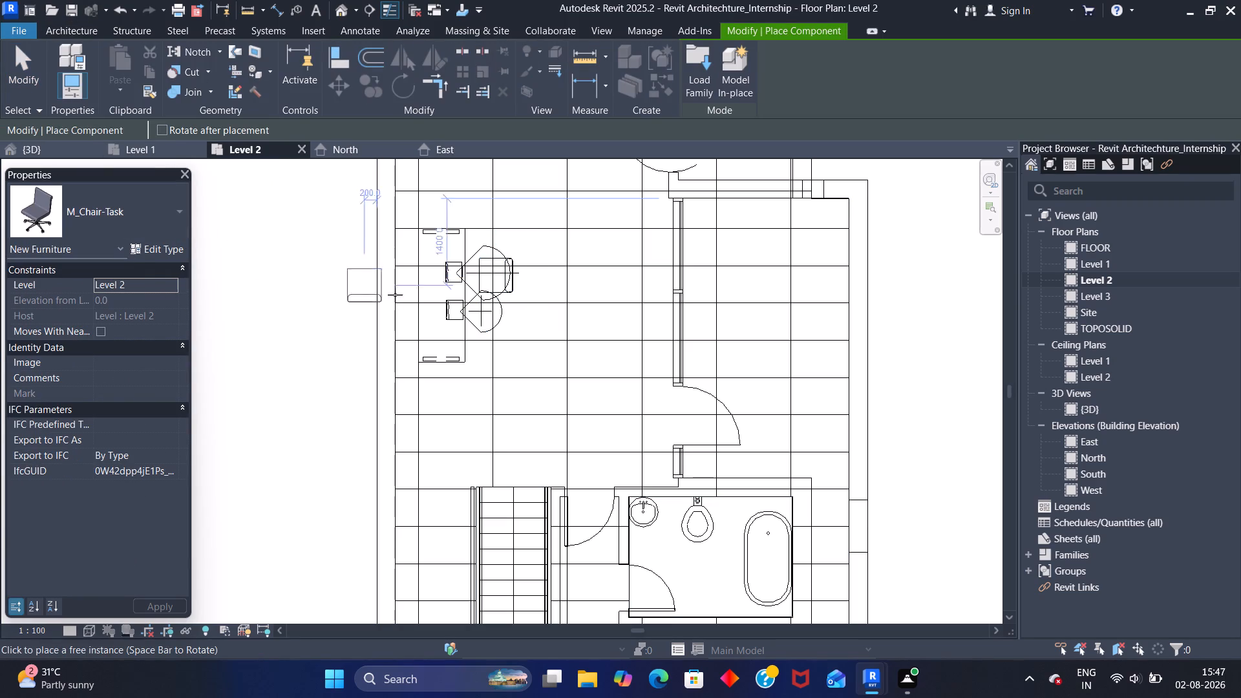
key("space")
key("space")
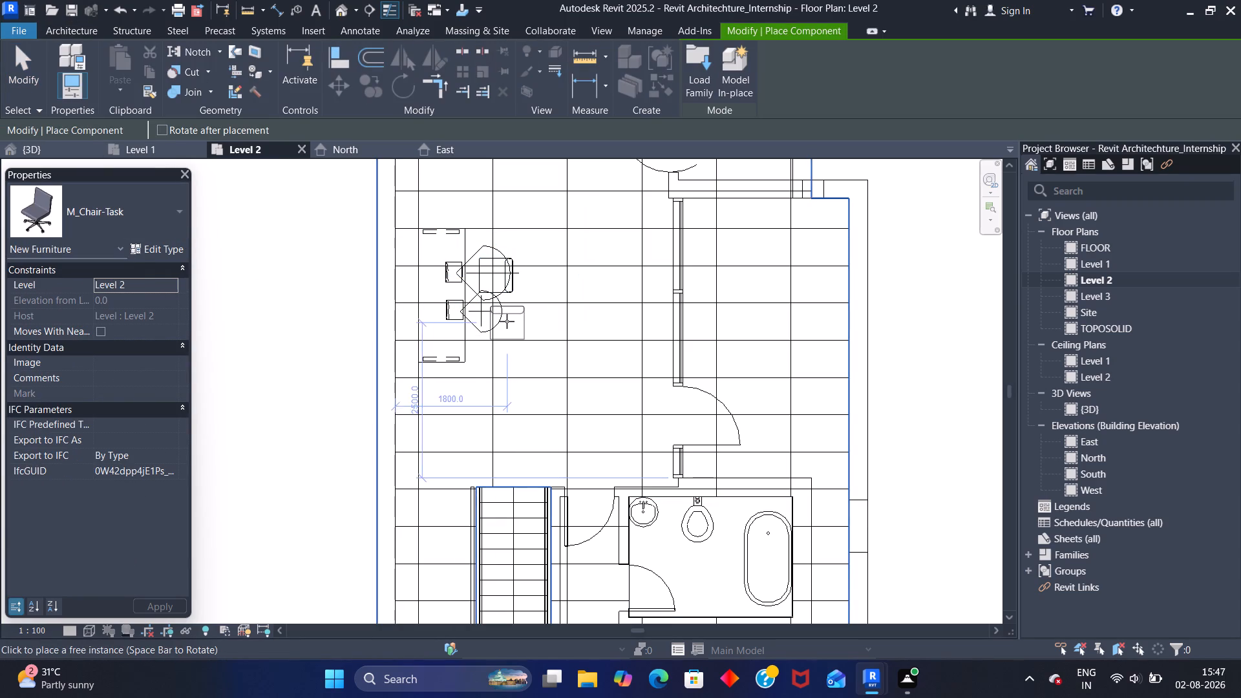
key("space")
key("space")
key("space")
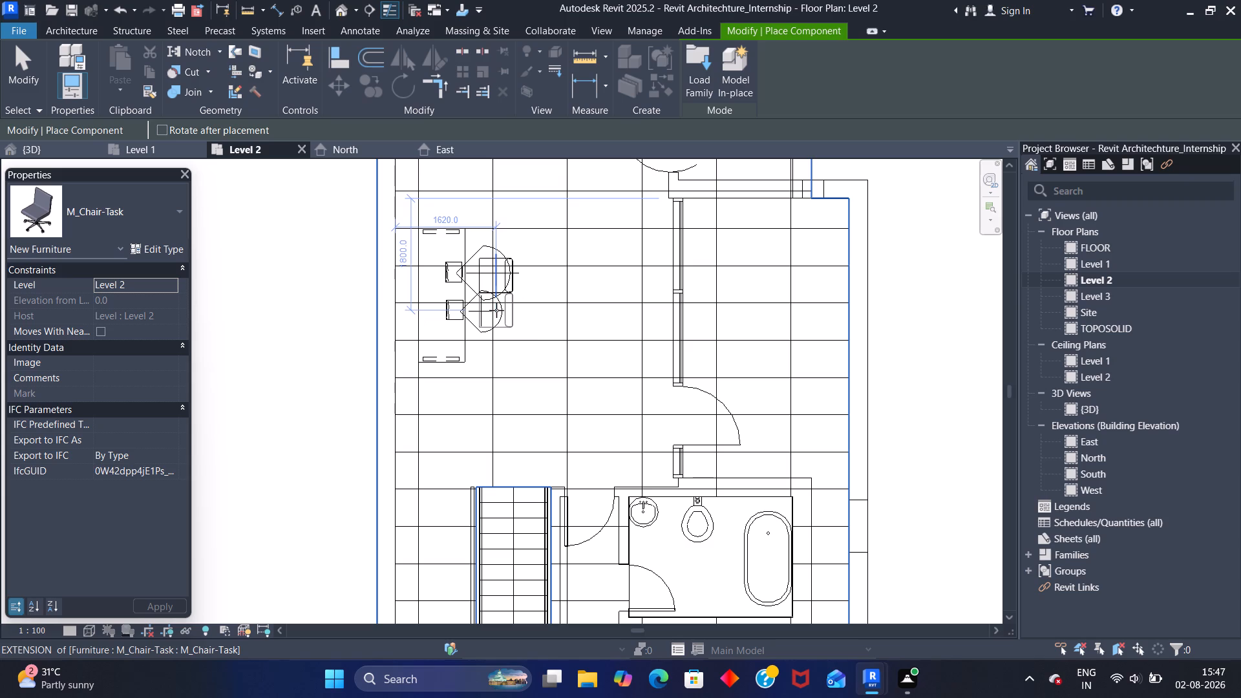
left_click(500, 317)
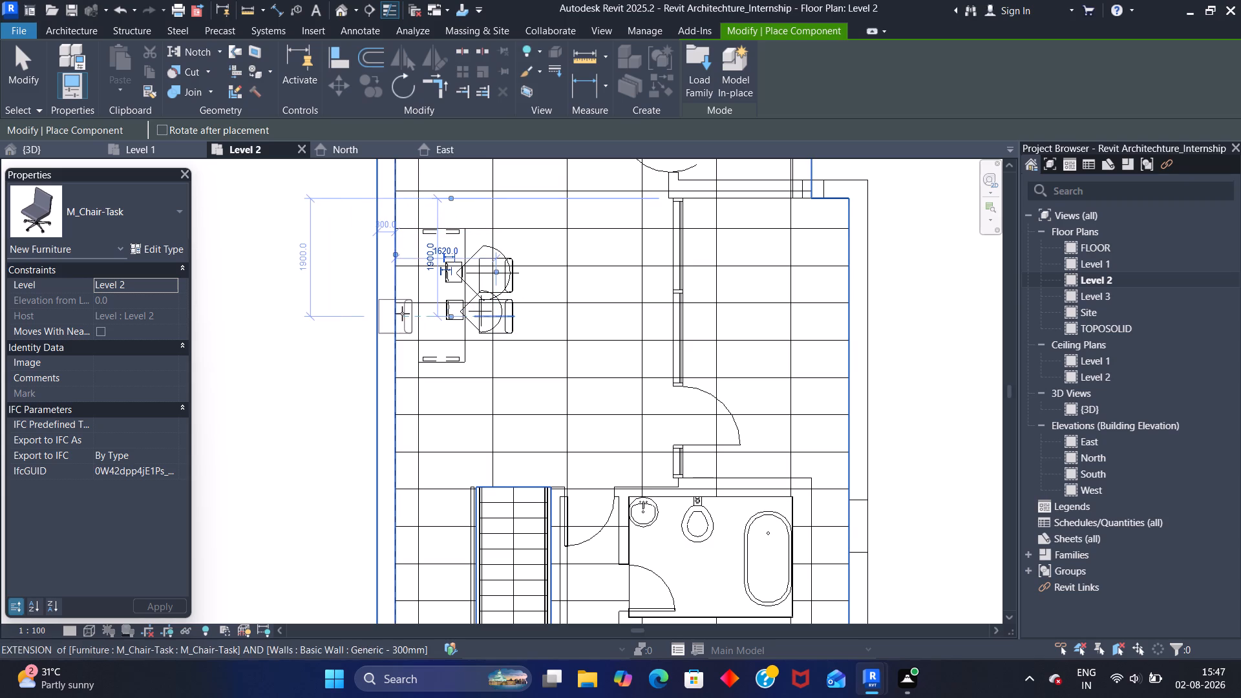
key("Escape")
key("Escape")
In the 3D view, nudge the male figure's M_Chair-Task four increments away from the desk.
left_click(76, 139)
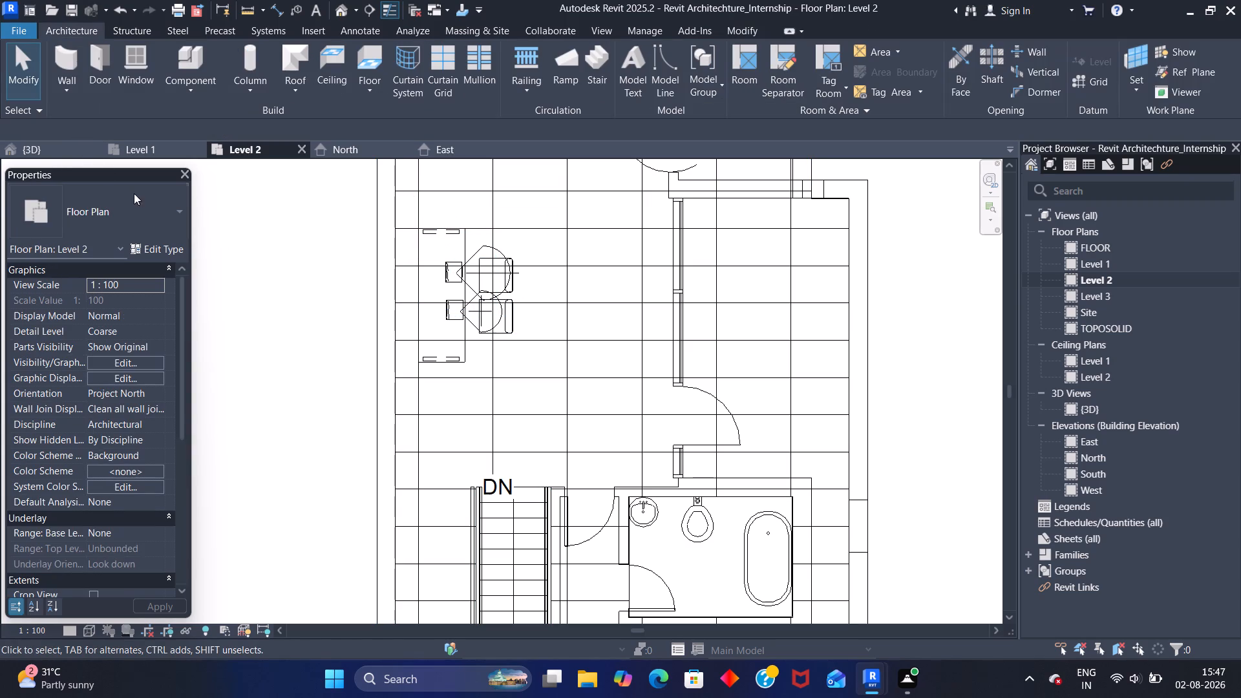
left_click(45, 149)
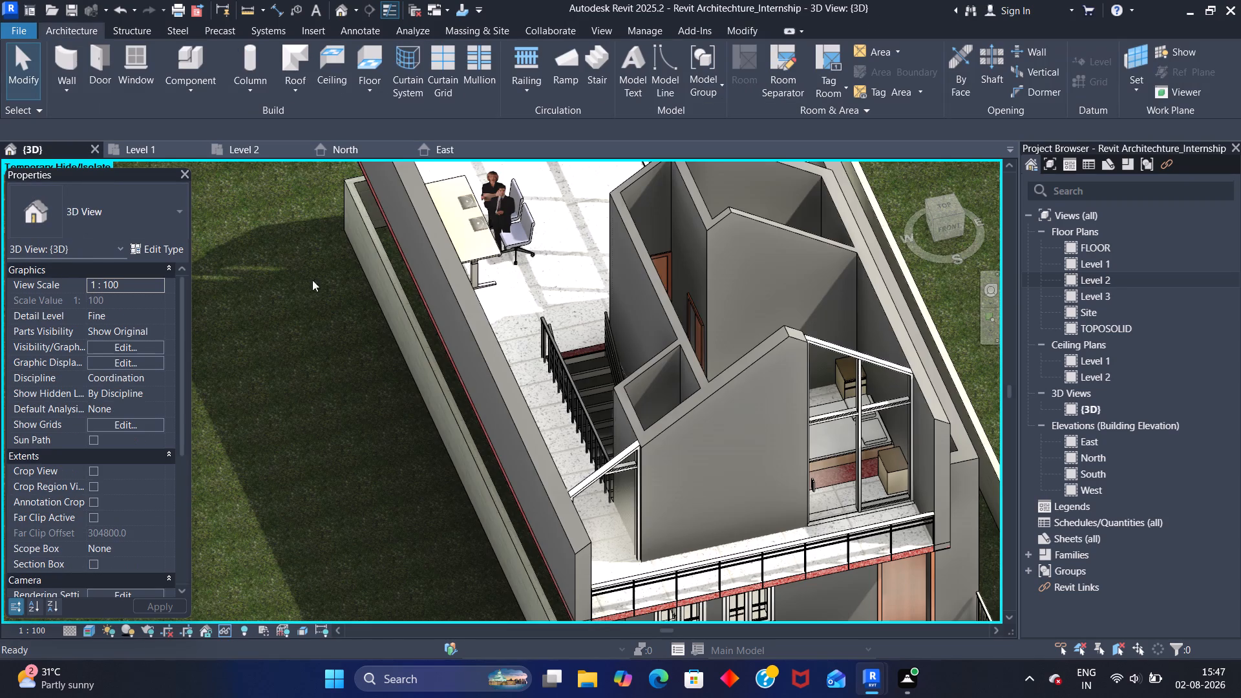
left_click(528, 229)
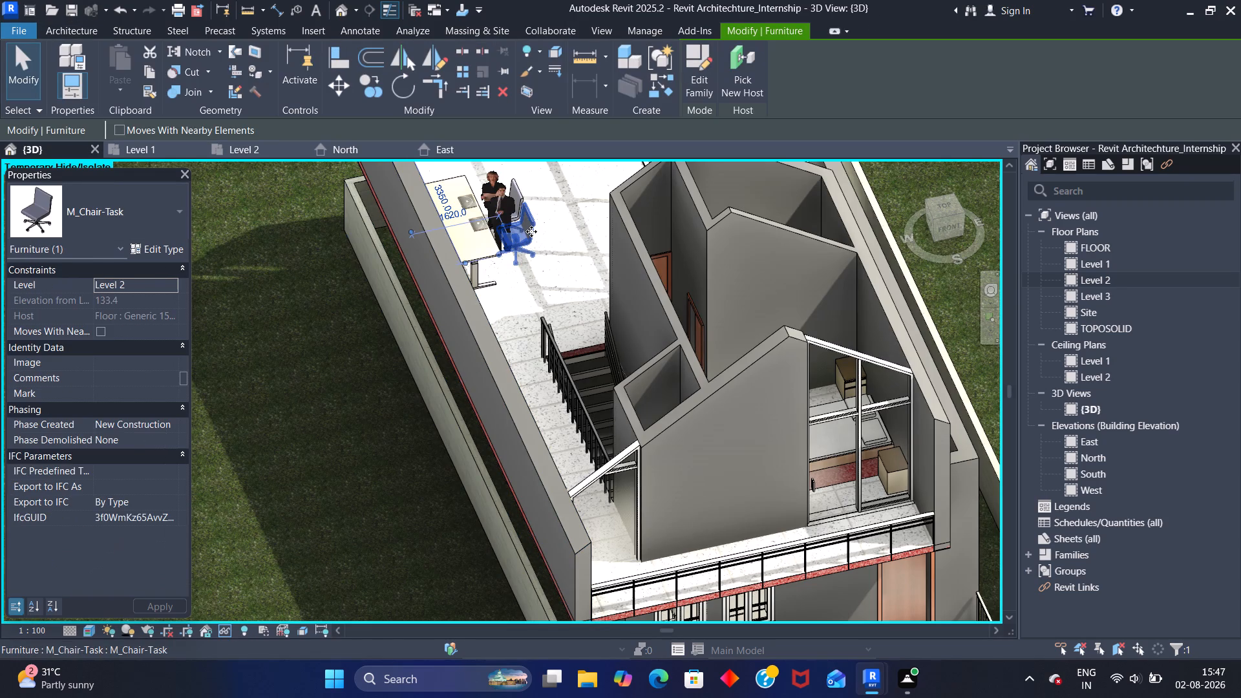
key("Right")
key("Right")
key("Right")
key("Right")
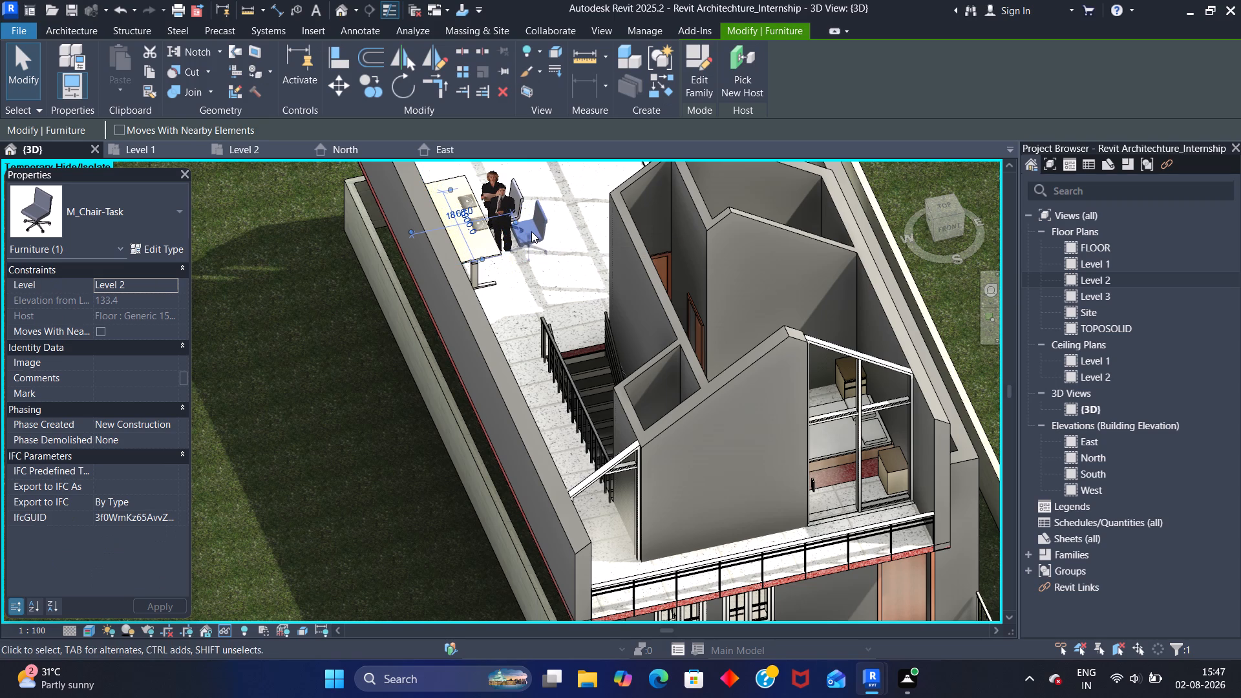
left_click(584, 248)
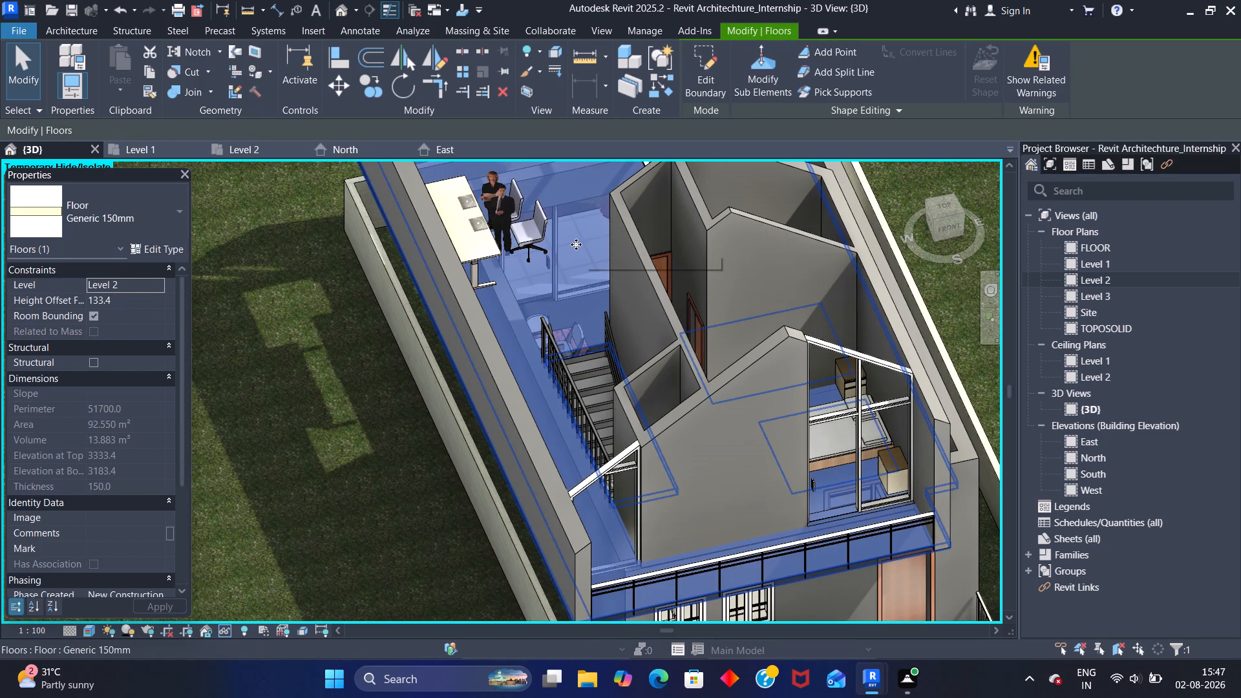
key("Escape")
Nudge the male figure's M_Chair-Task another three increments away from the desk.
scroll(564, 268, "up", 4)
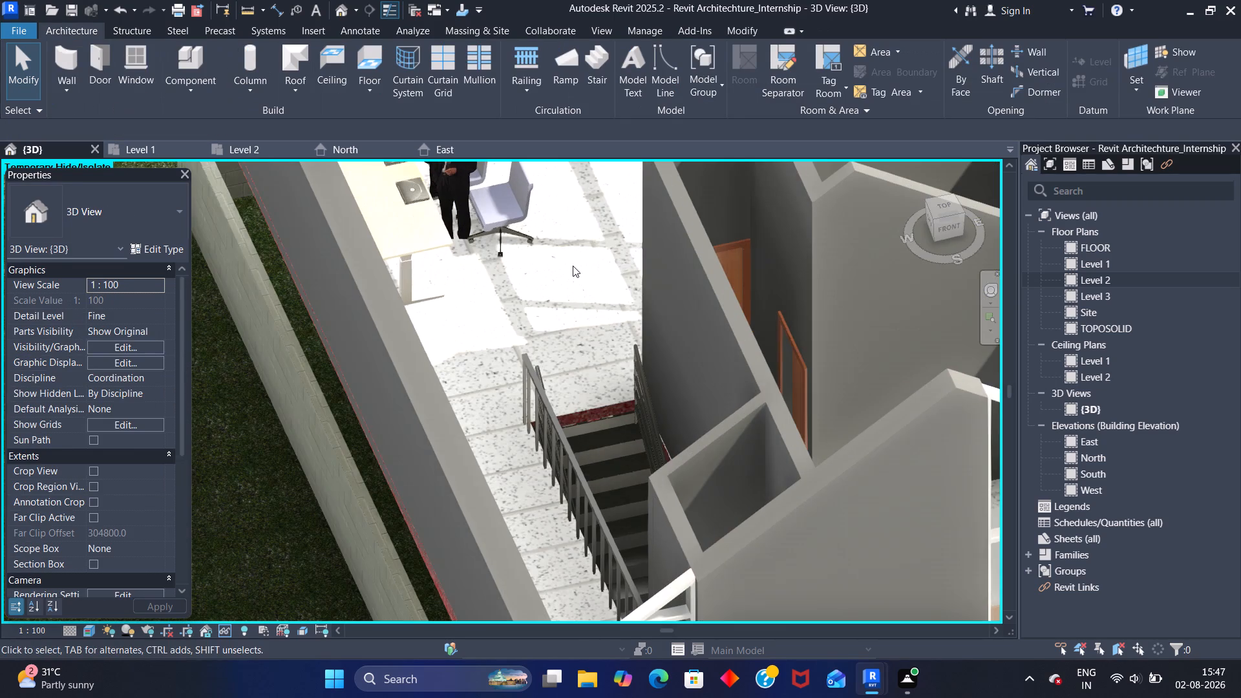
left_click(529, 208)
key("Escape")
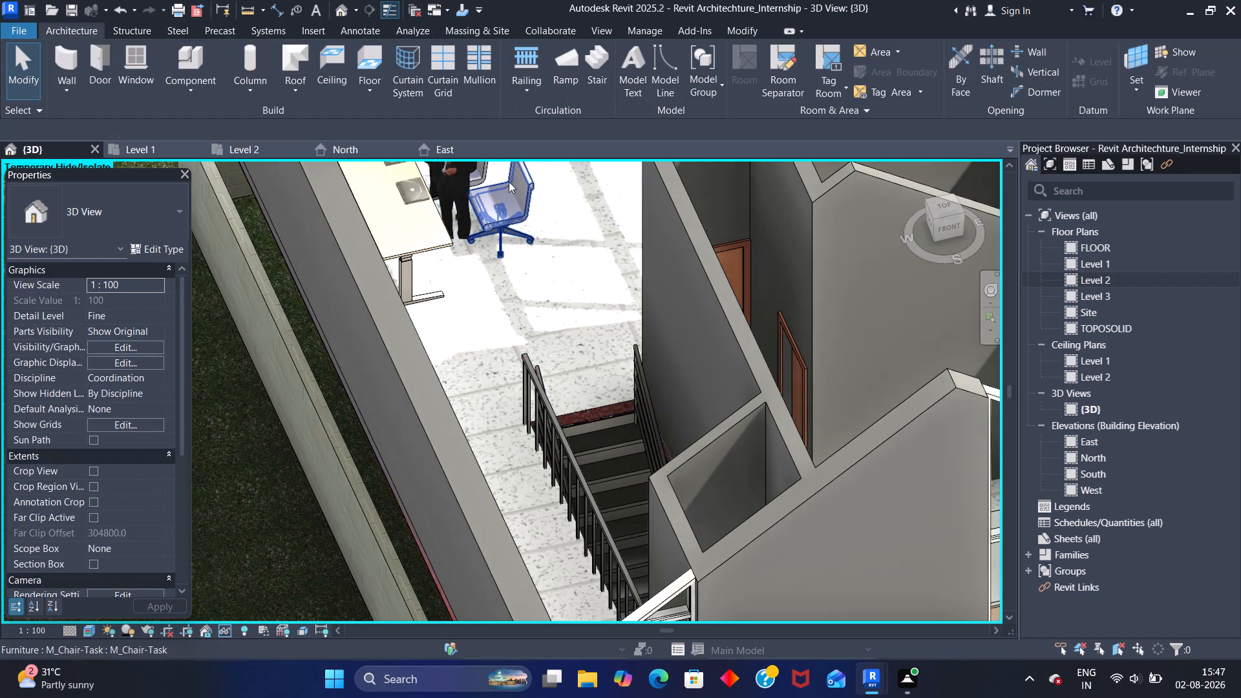
left_click(518, 175)
left_click(525, 176)
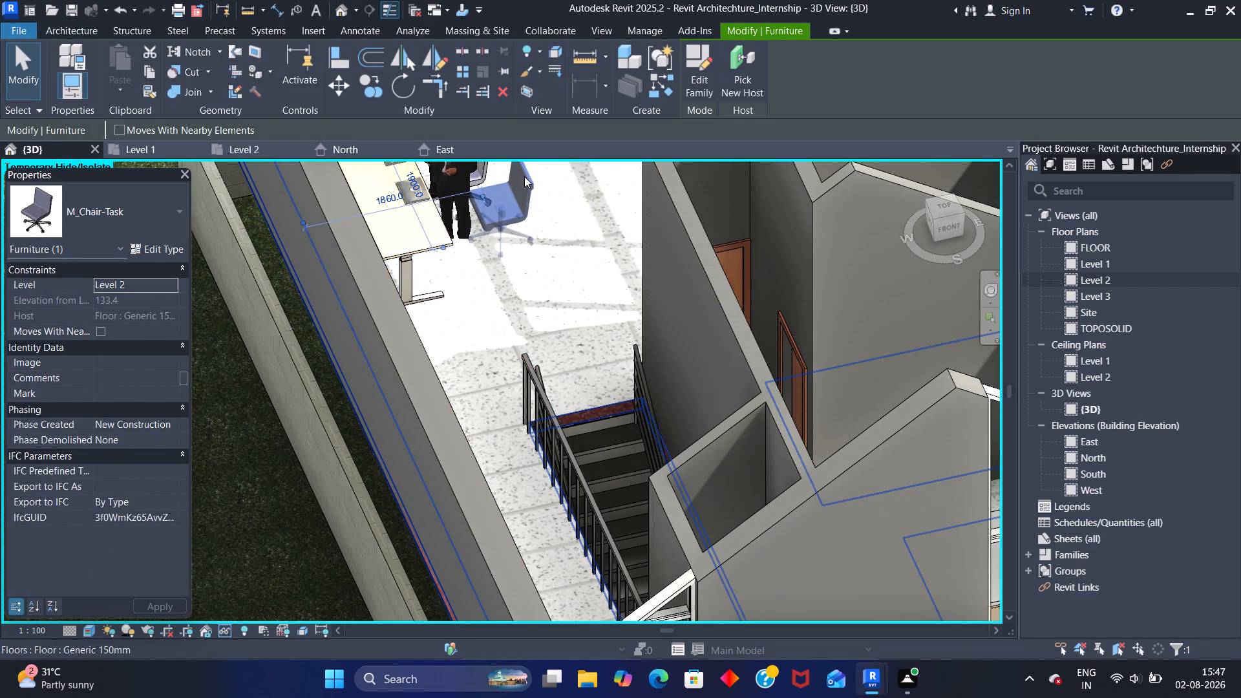
key("Right")
key("Right")
key("Right")
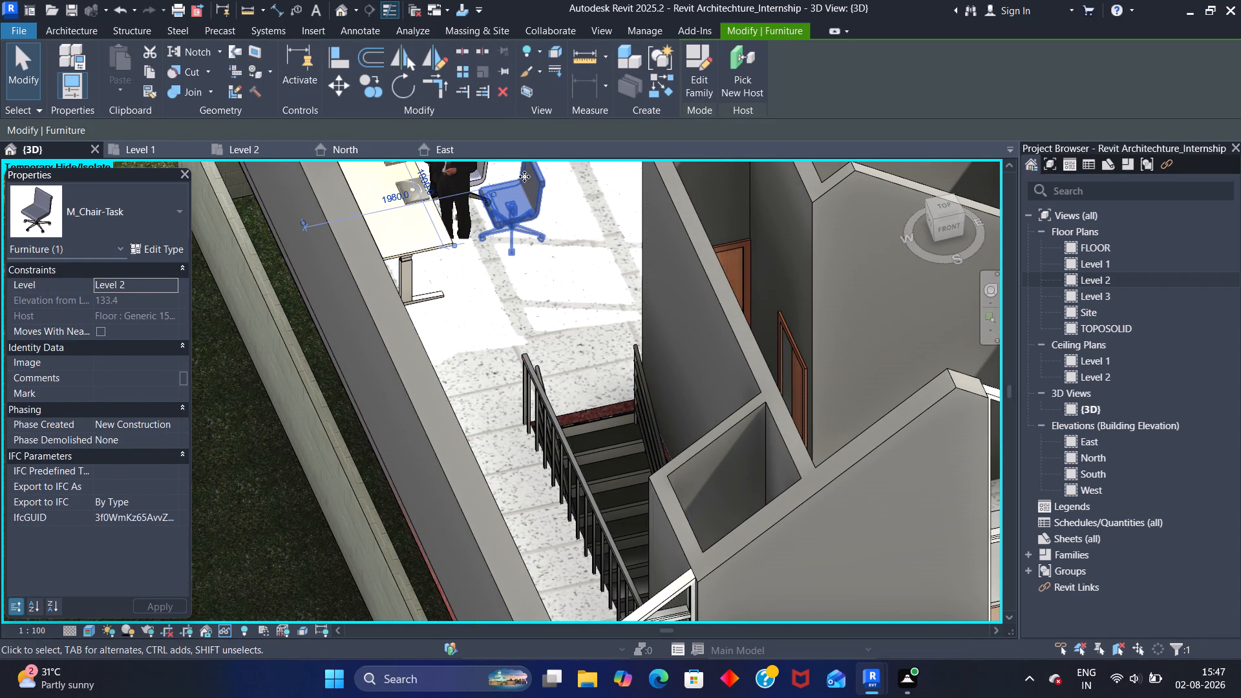
key("Escape")
Reset the temporary hide in the 3D view to restore the roof over the whole house.
scroll(589, 226, "down", 5)
middle_click_drag(580, 240, 557, 357)
scroll(557, 357, "up", 1)
type("HR")
scroll(525, 334, "down", 4)
scroll(589, 260, "down", 1)
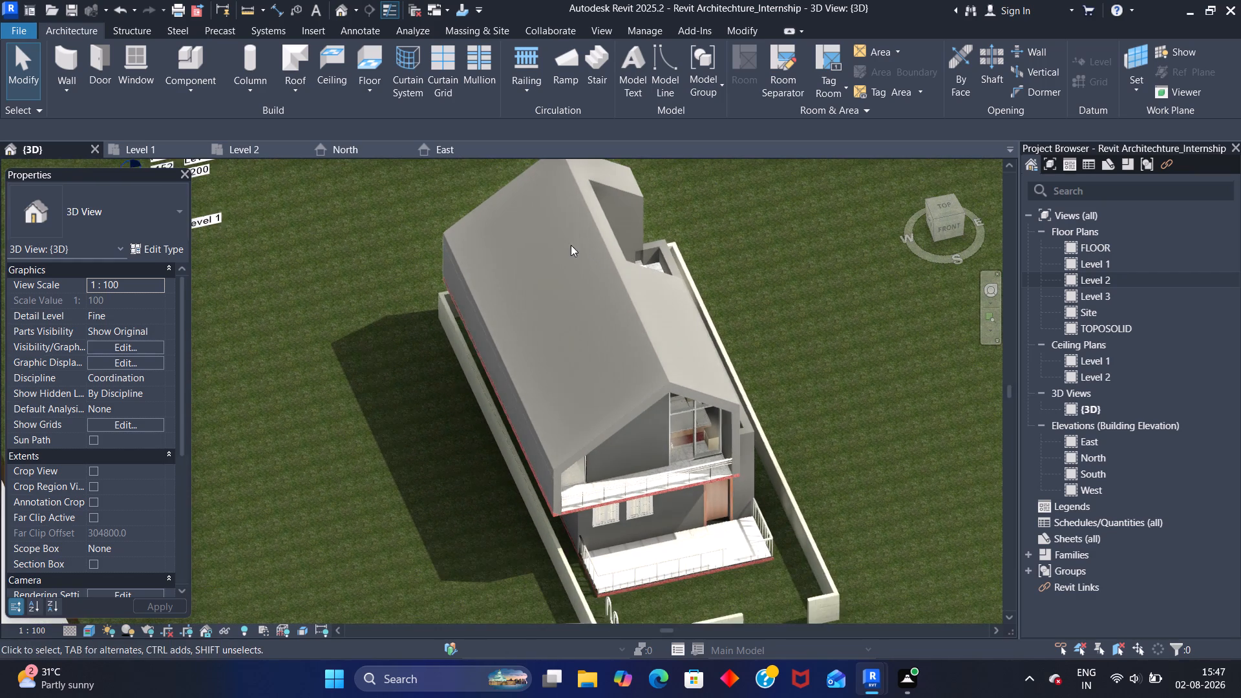
scroll(553, 253, "down", 1)
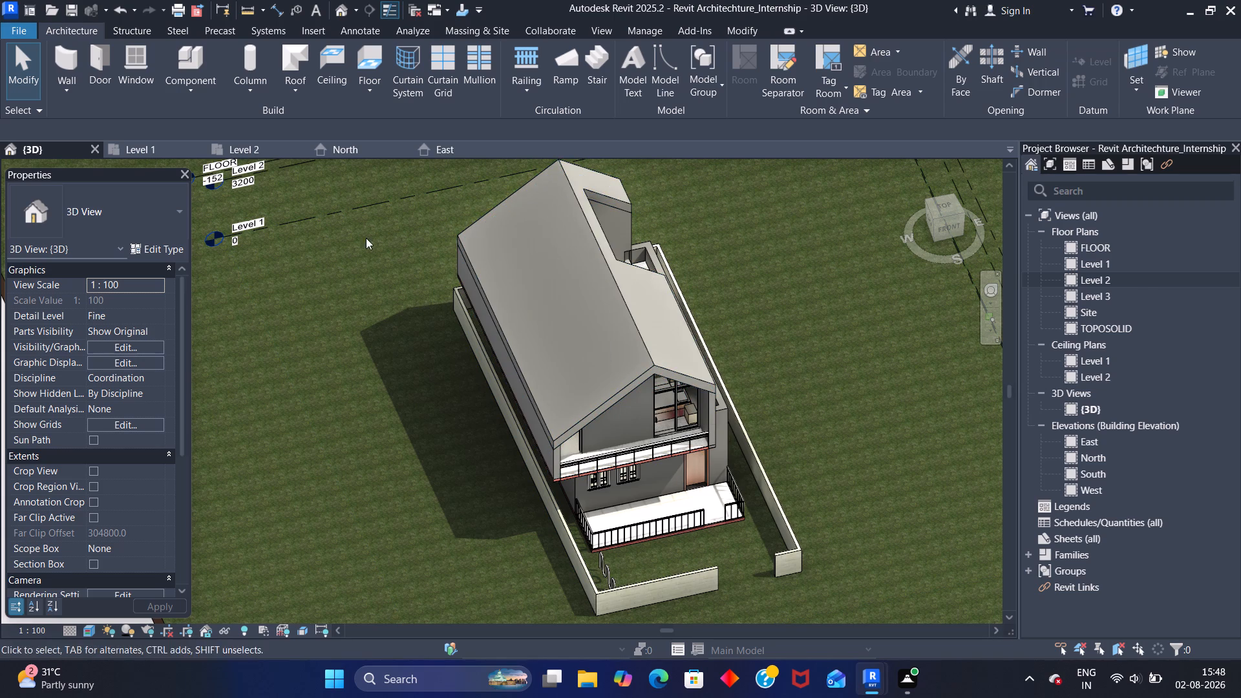
Paint both sloping top faces of the roof with the Roofing, Tile material.
left_click(588, 409)
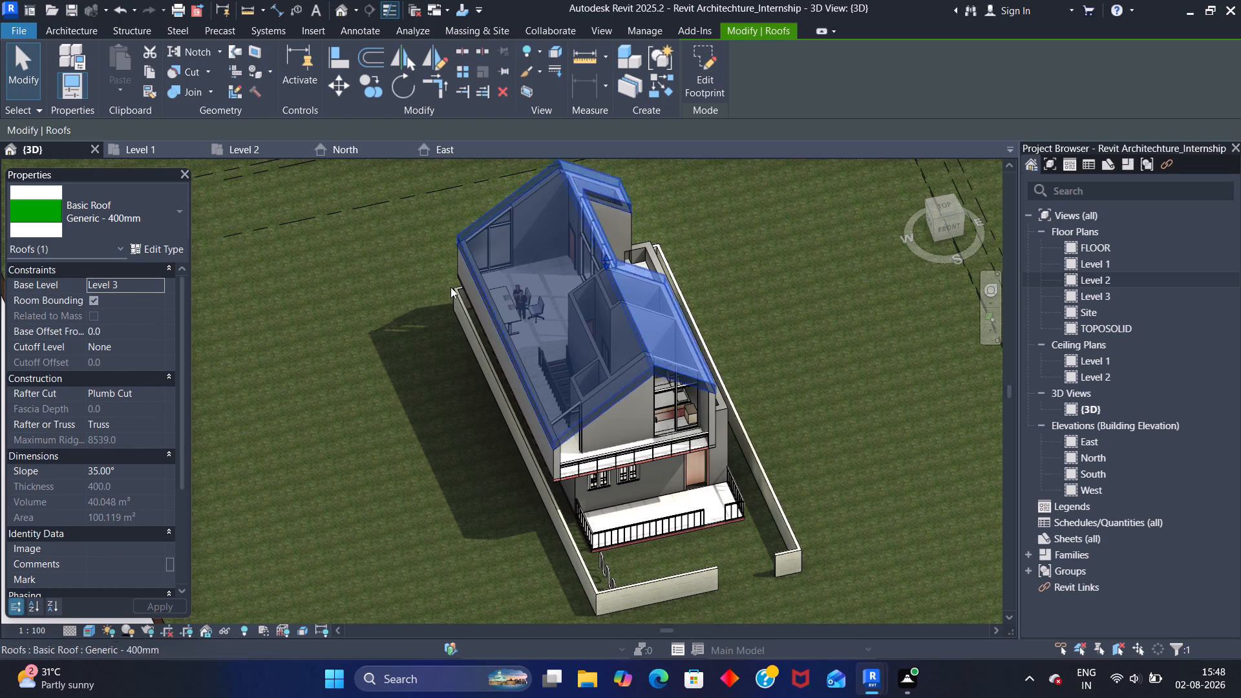
key("Escape")
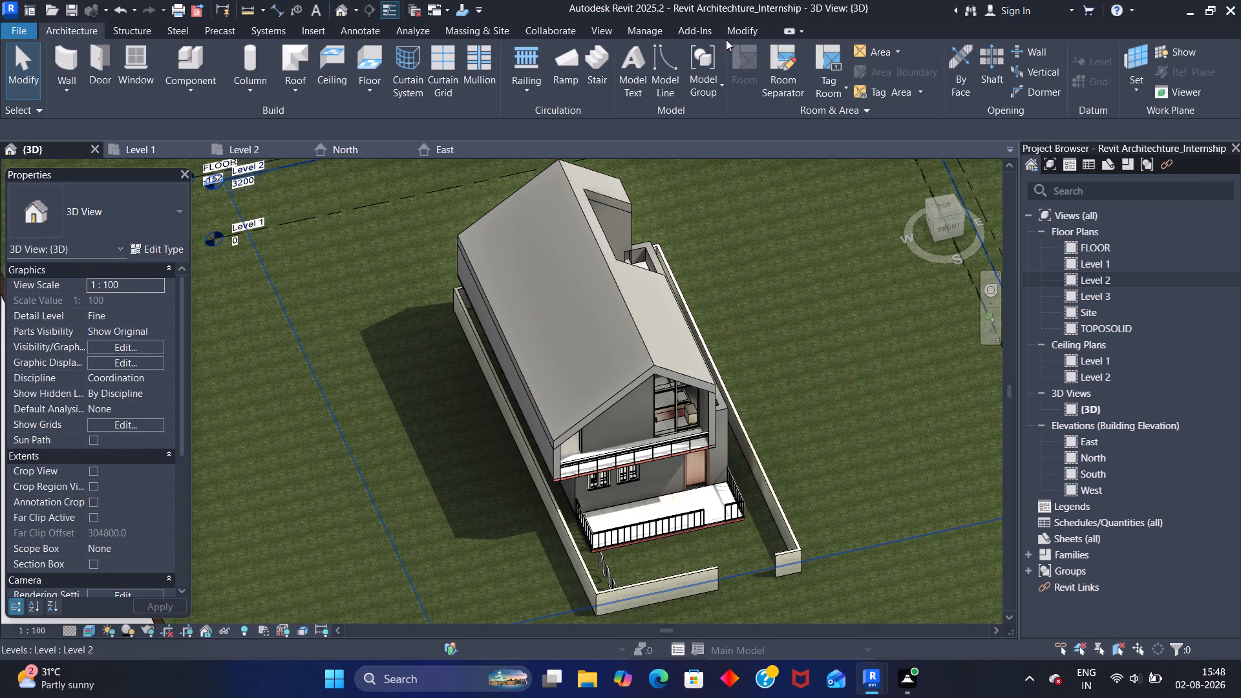
left_click(746, 32)
left_click(253, 64)
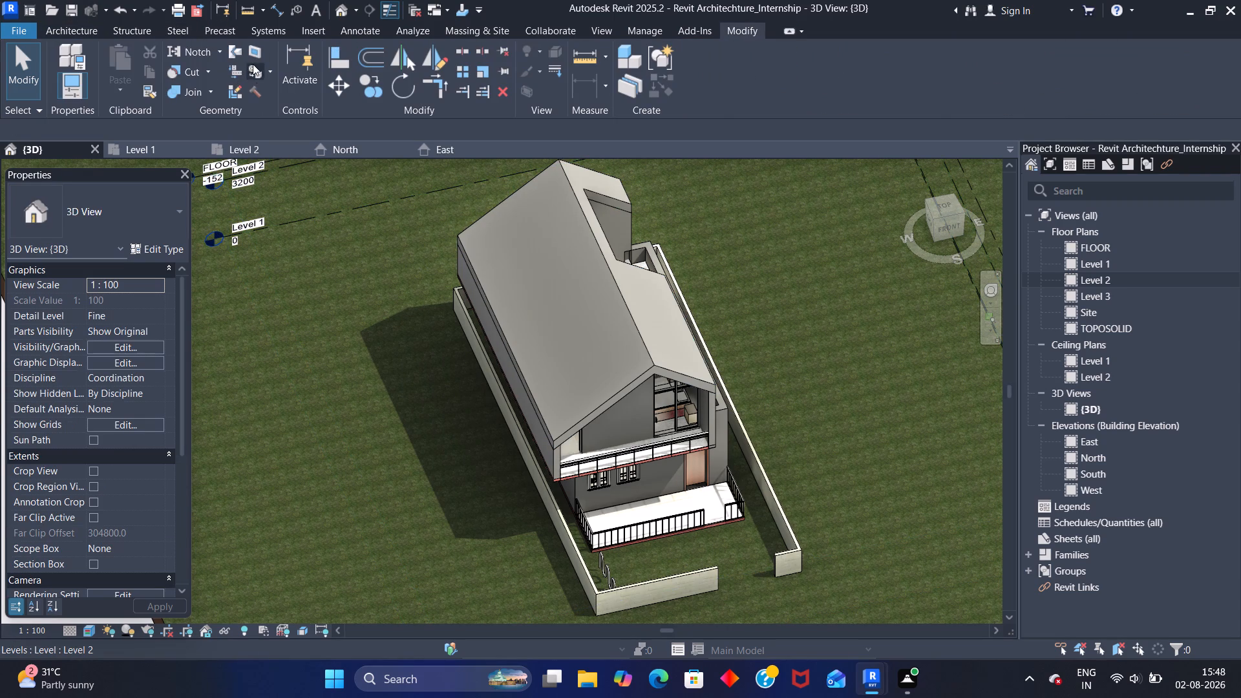
left_click(648, 200)
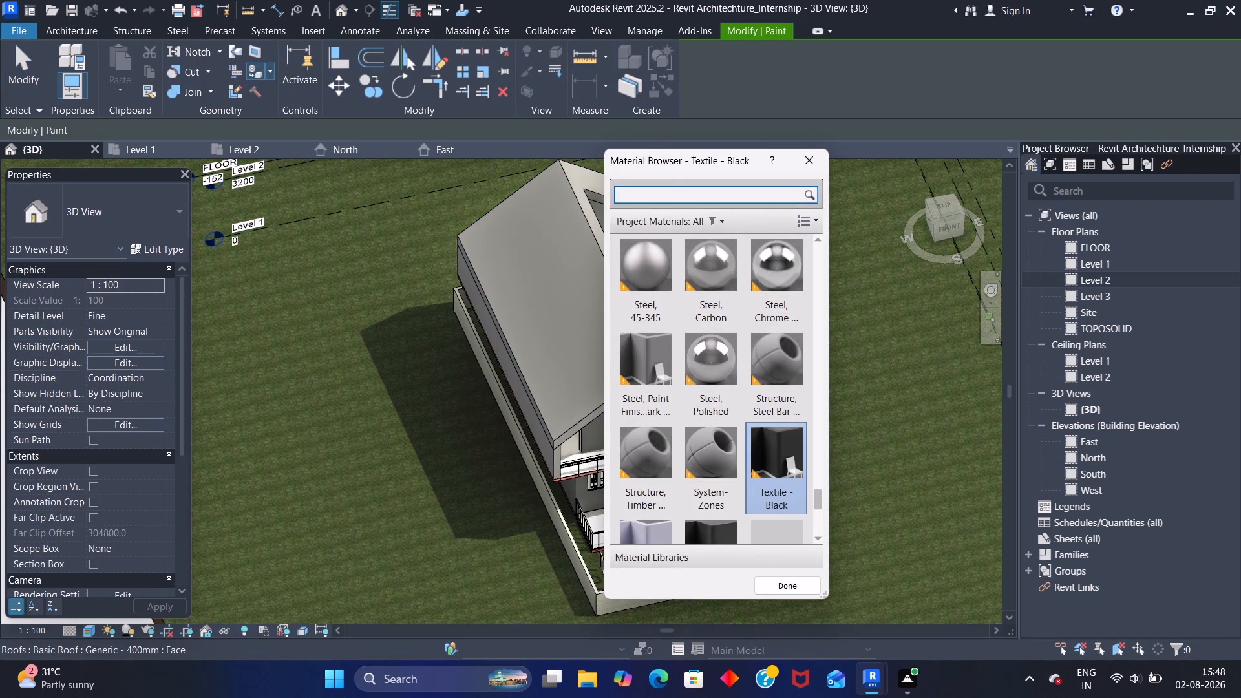
type("ROO")
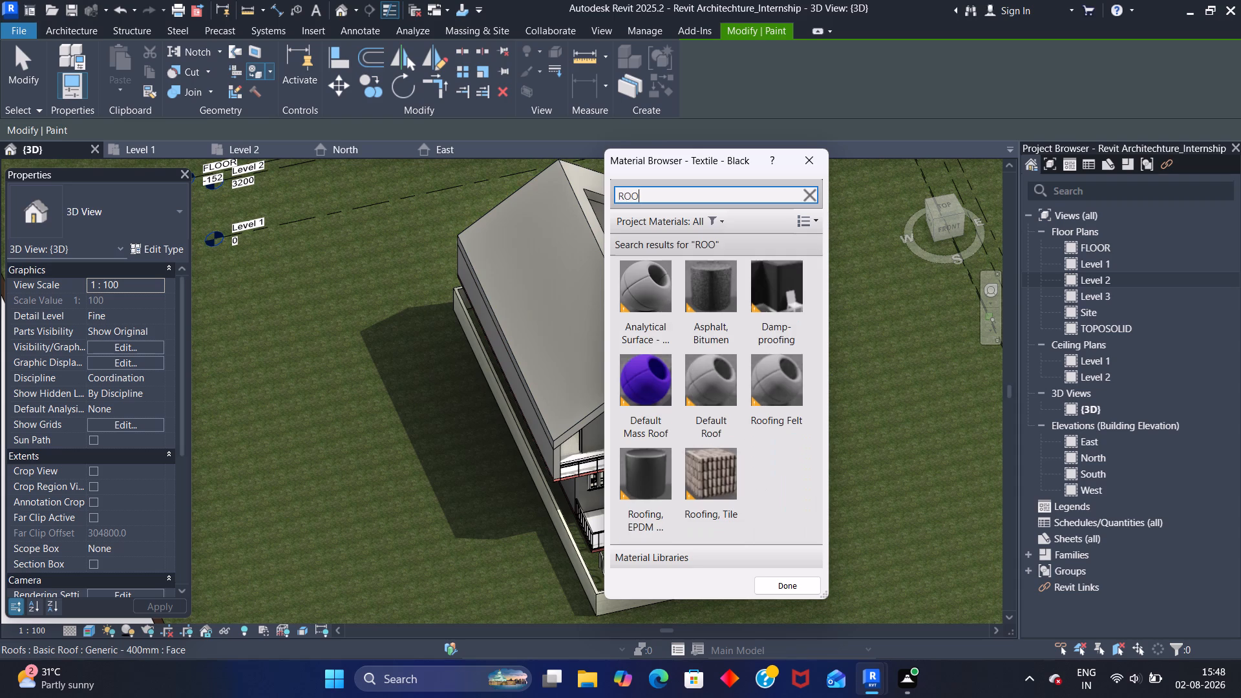
key("f")
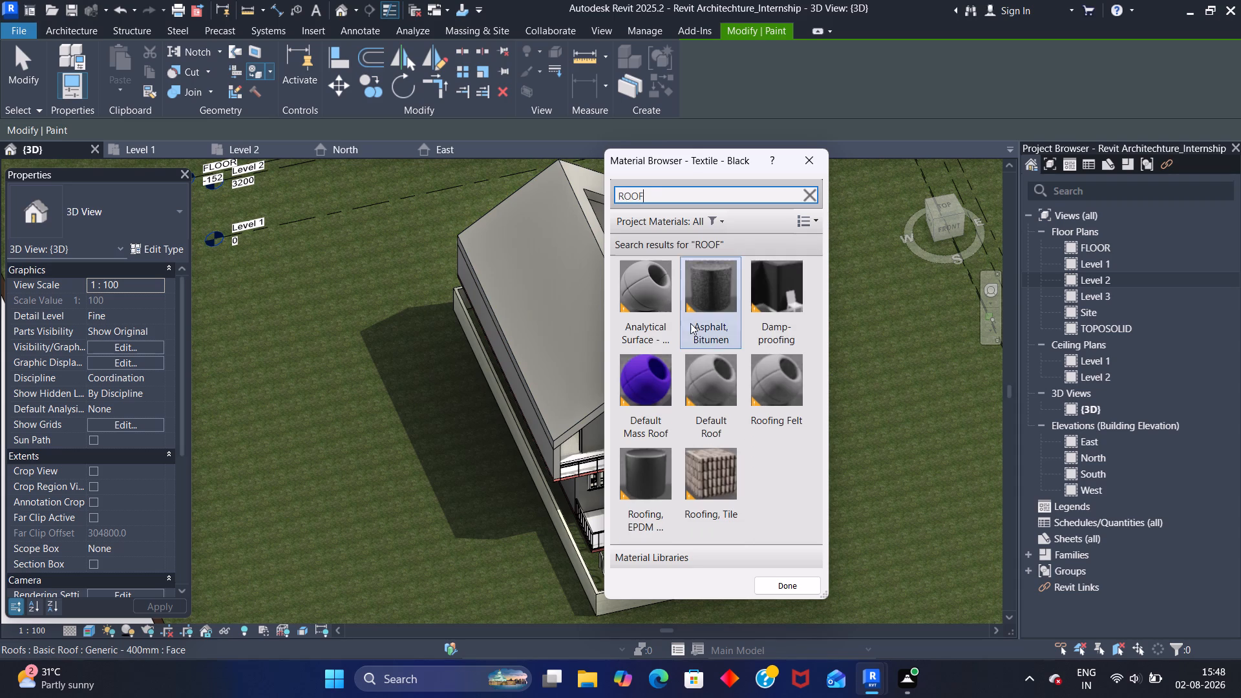
left_click(714, 465)
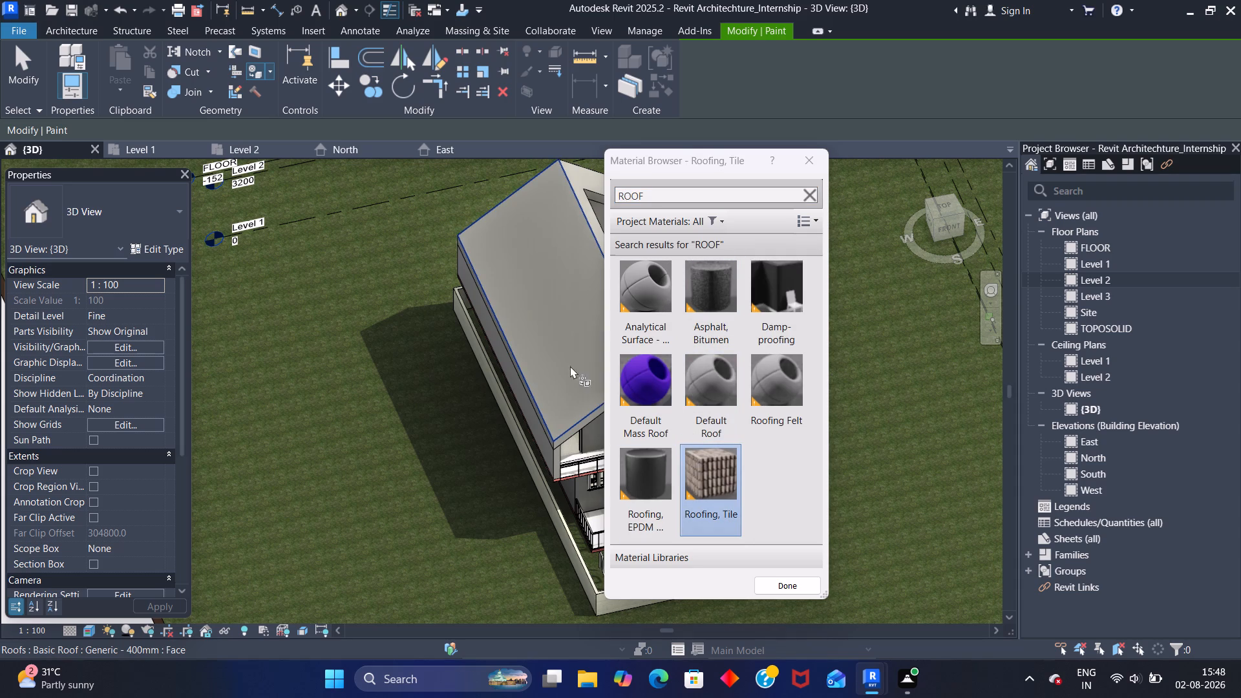
left_click(515, 247)
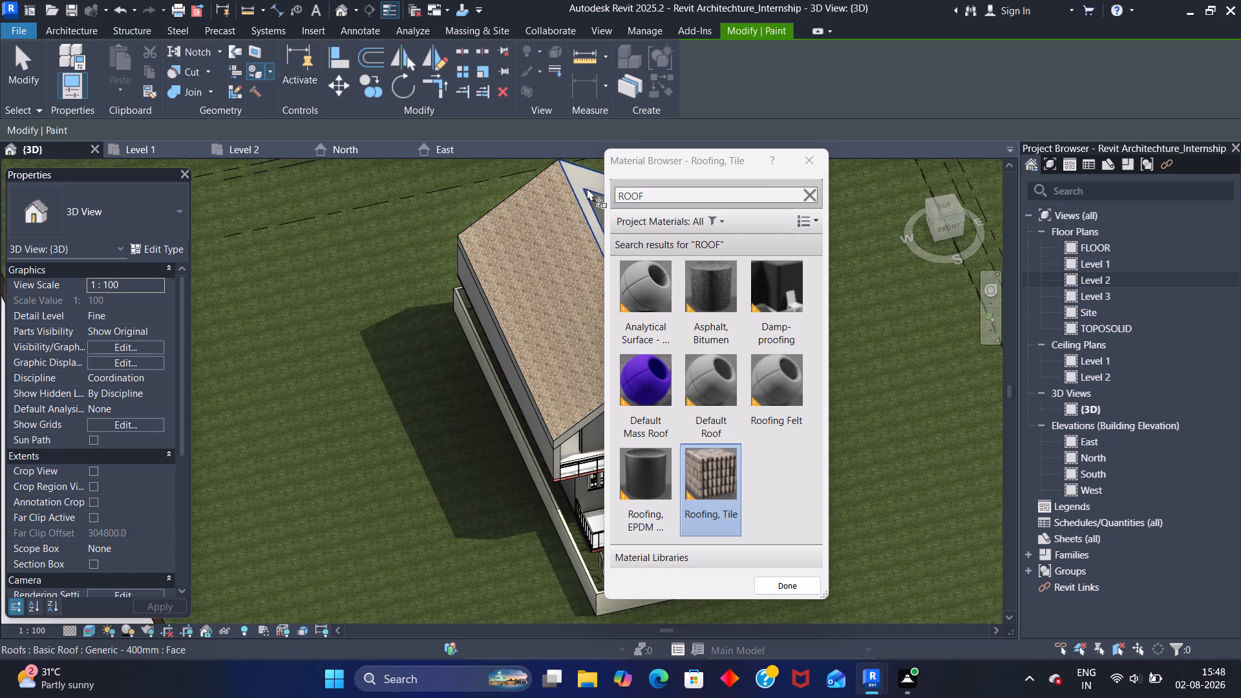
middle_click_drag(547, 232, 382, 239)
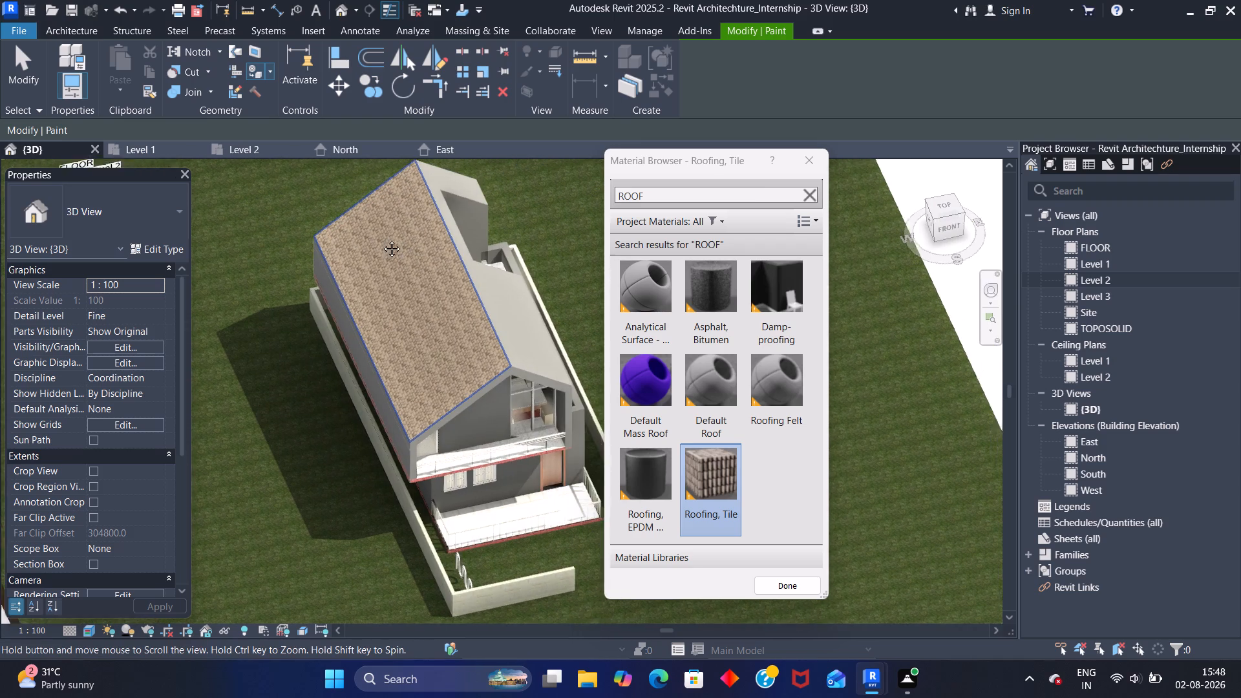
middle_click_drag(382, 239, 357, 247)
scroll(449, 299, "up", 1)
left_click(449, 299)
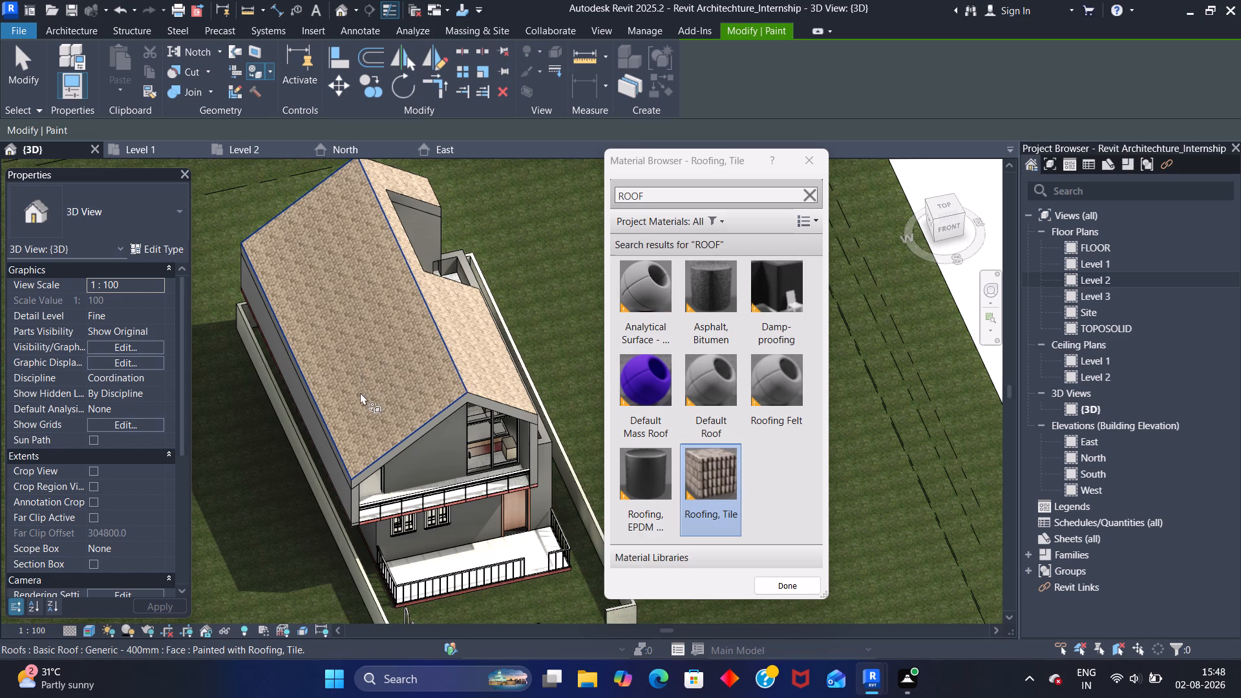
Paint the roof's front gable edge face with Roofing, Tile.
middle_click_drag(386, 393, 368, 324, "shift")
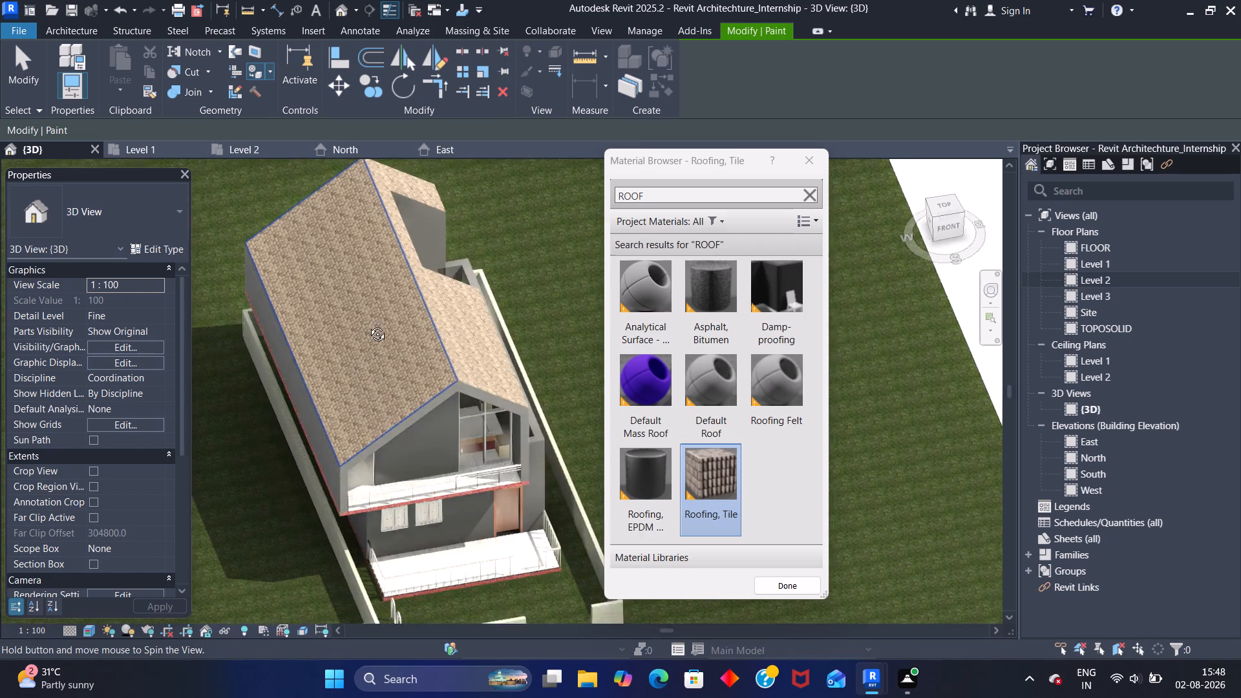
middle_click_drag(368, 324, 354, 243, "shift")
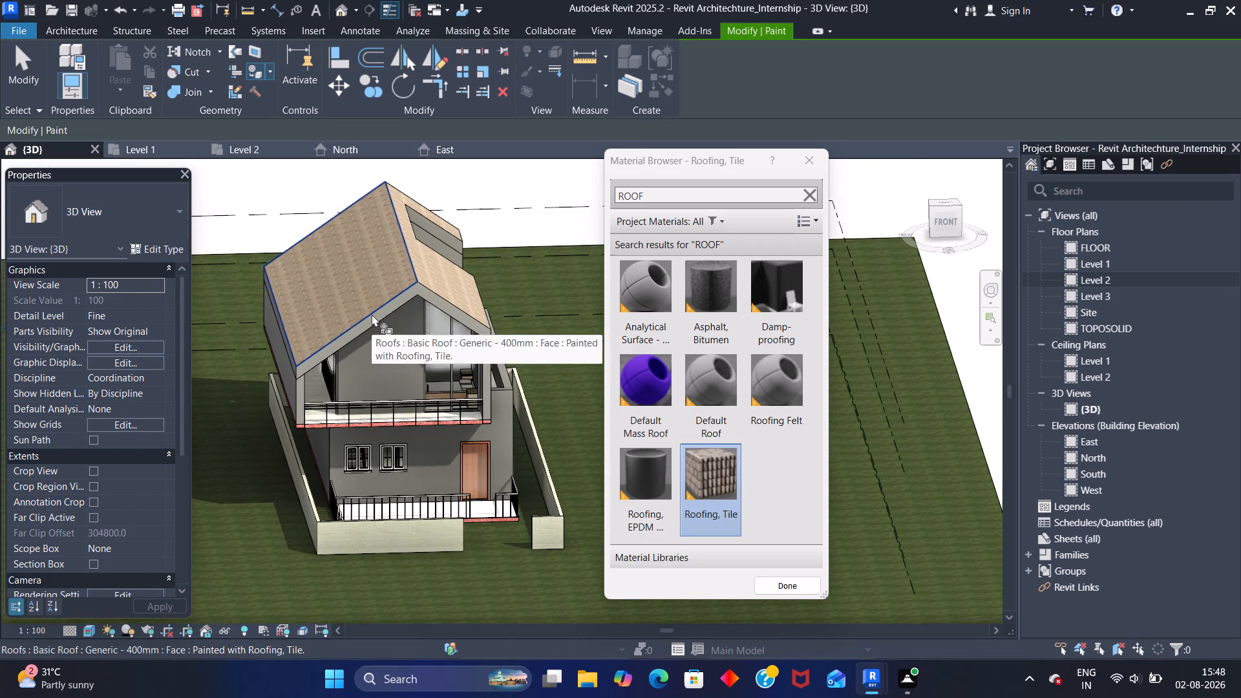
left_click(372, 315)
left_click(385, 313)
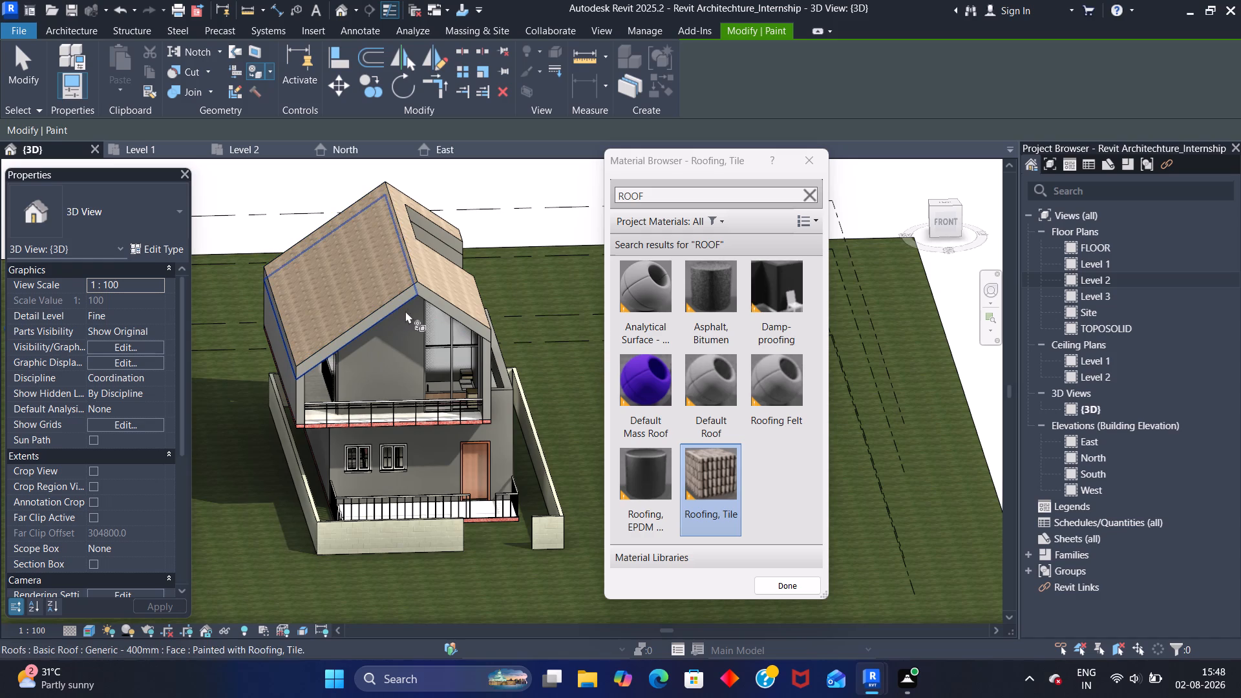
scroll(433, 298, "up", 9)
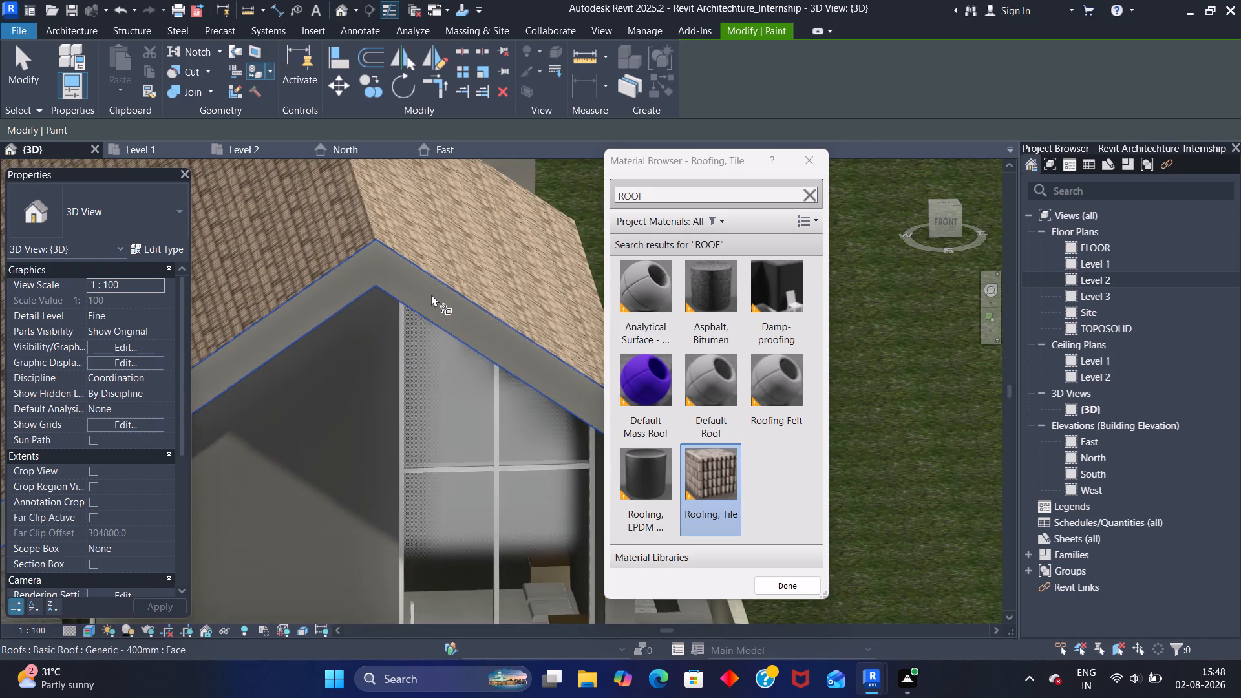
left_click(431, 294)
Paint the long eave edge face on the left side of the roof with Roofing, Tile.
middle_click_drag(279, 249, 560, 232)
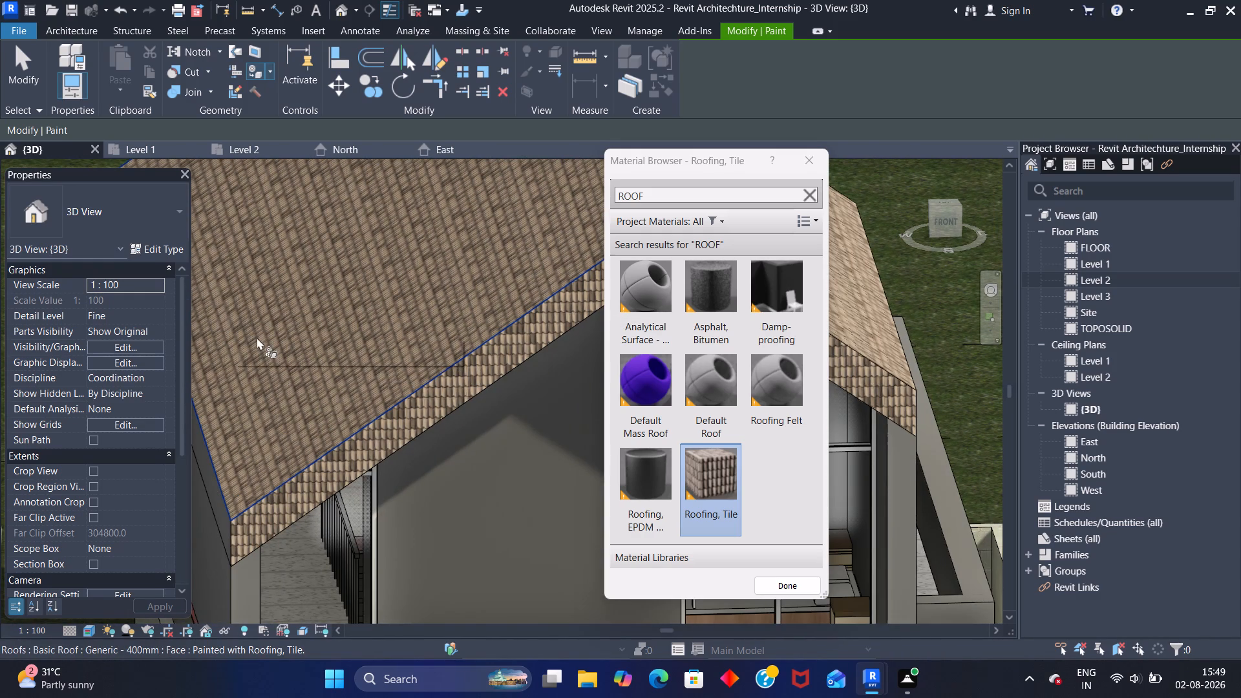
middle_click_drag(257, 337, 373, 282, "shift")
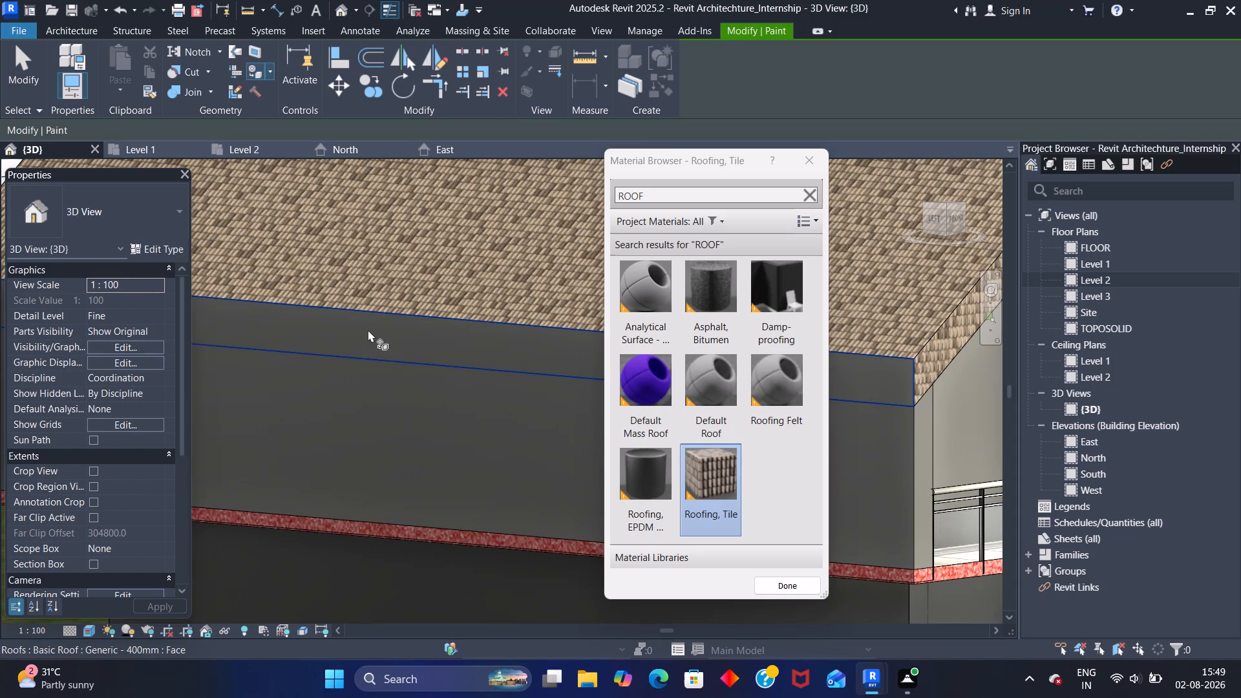
left_click(368, 330)
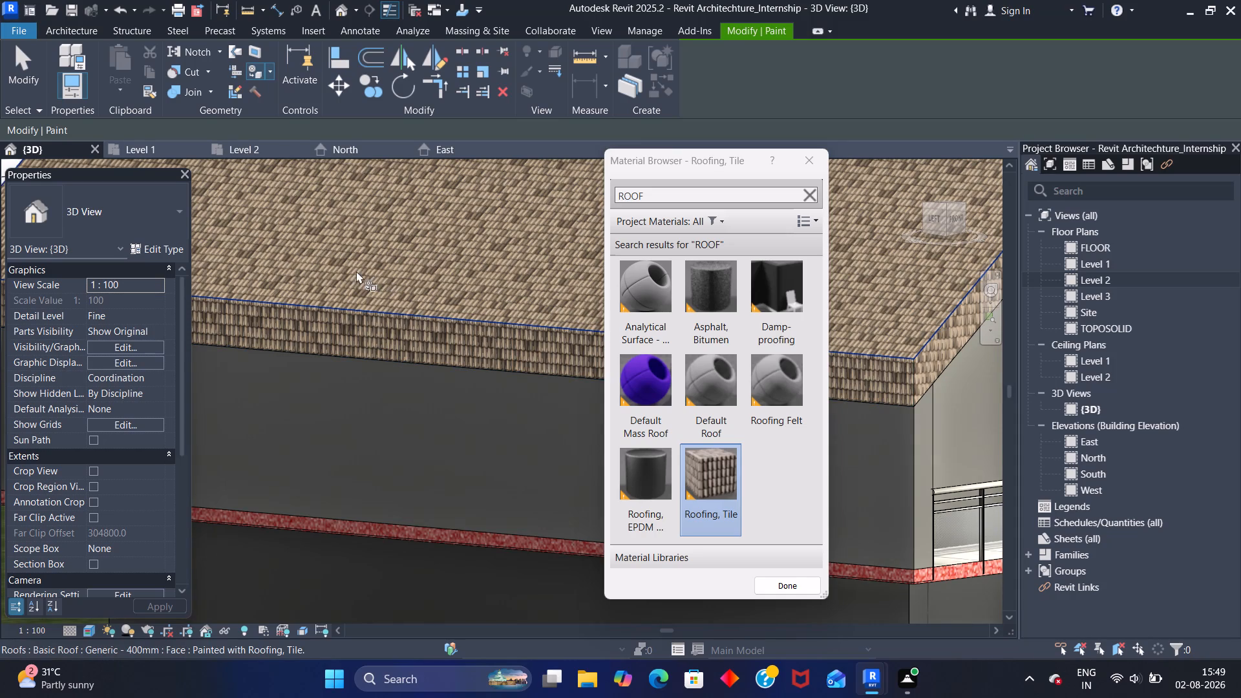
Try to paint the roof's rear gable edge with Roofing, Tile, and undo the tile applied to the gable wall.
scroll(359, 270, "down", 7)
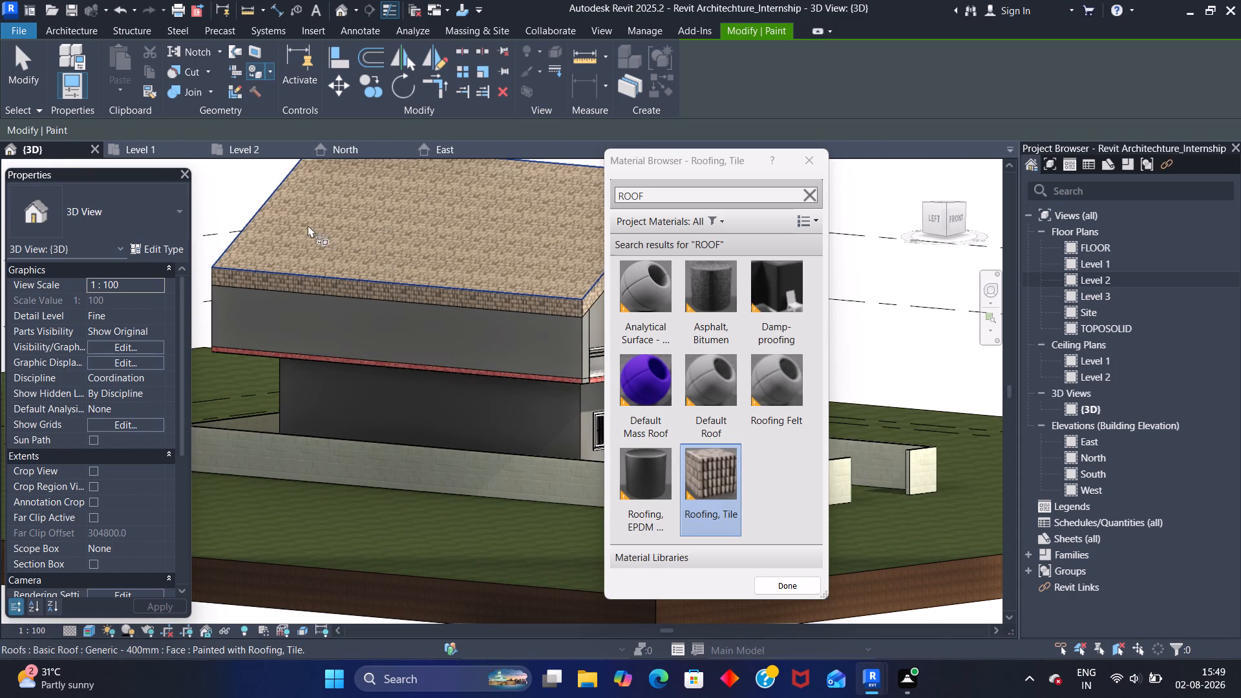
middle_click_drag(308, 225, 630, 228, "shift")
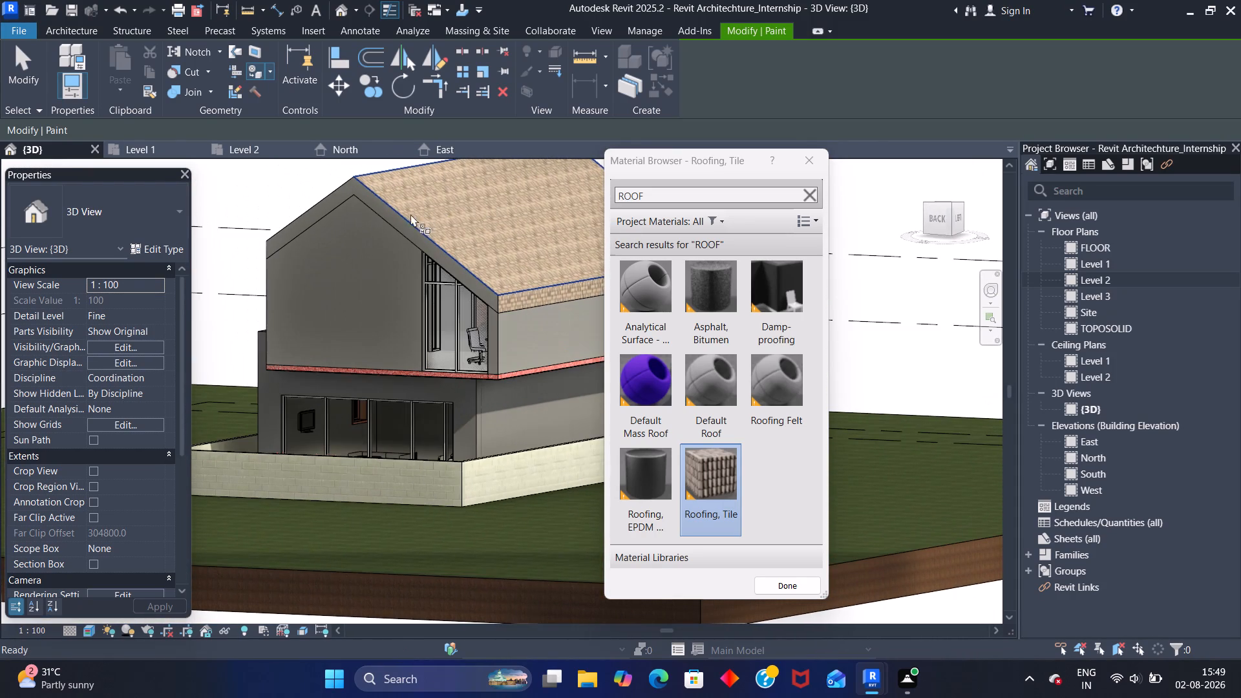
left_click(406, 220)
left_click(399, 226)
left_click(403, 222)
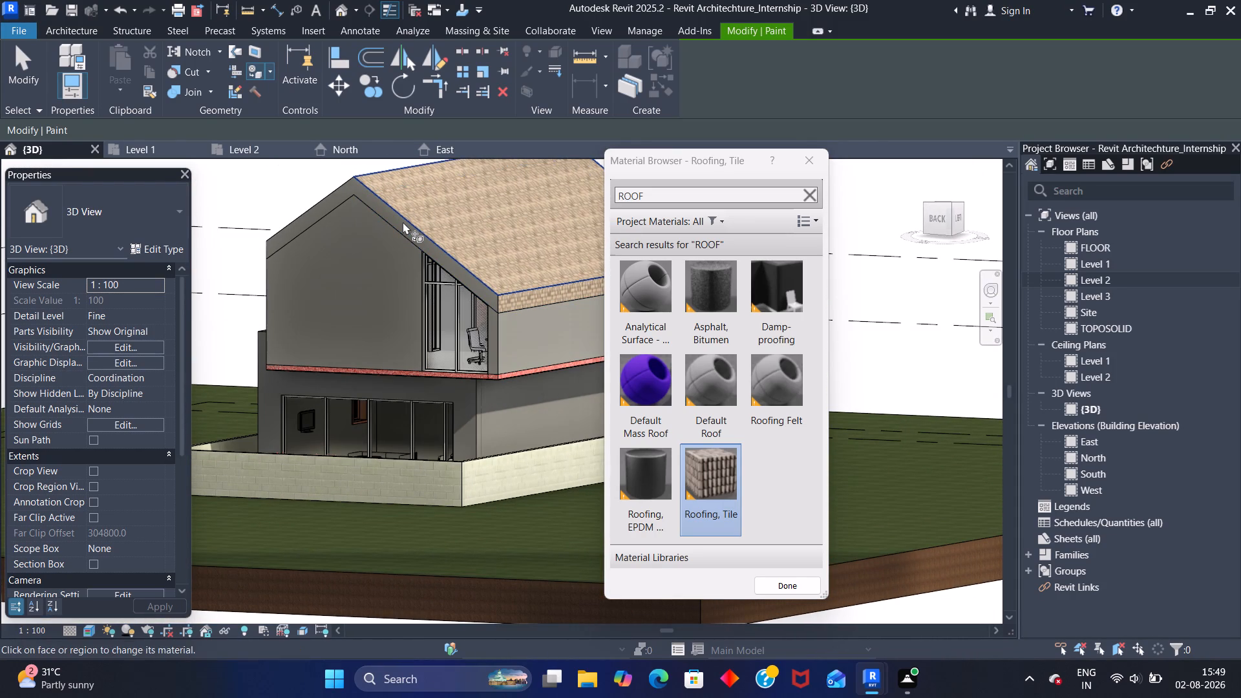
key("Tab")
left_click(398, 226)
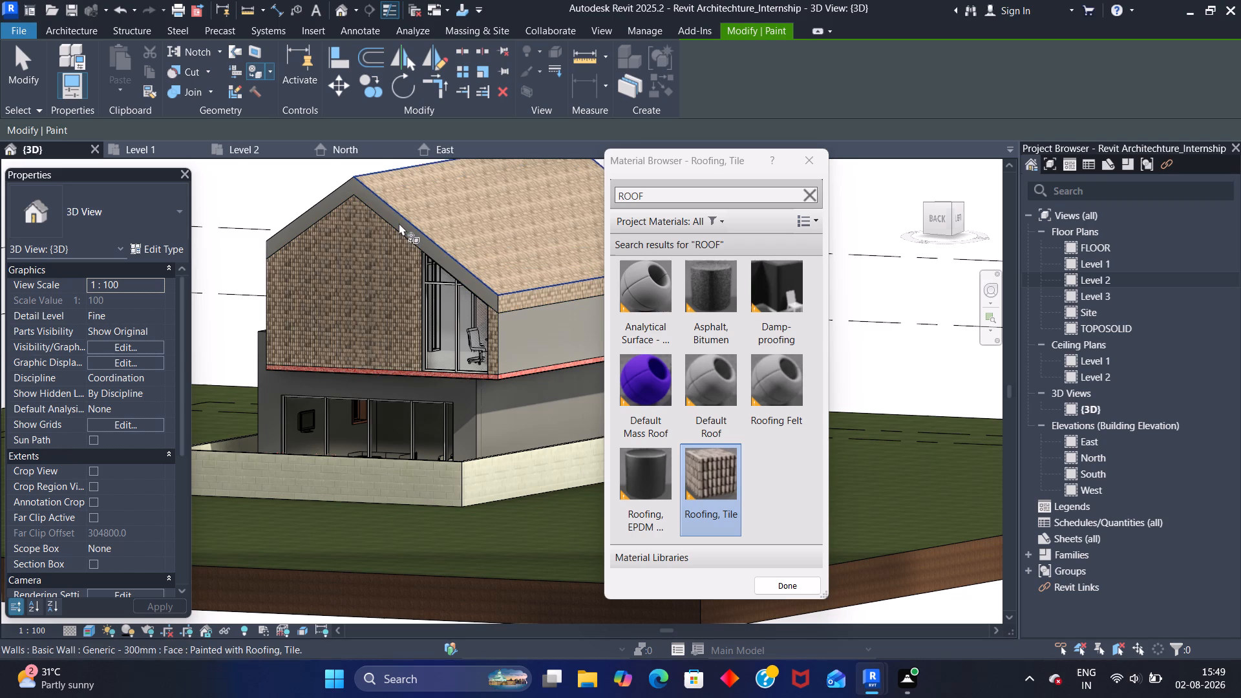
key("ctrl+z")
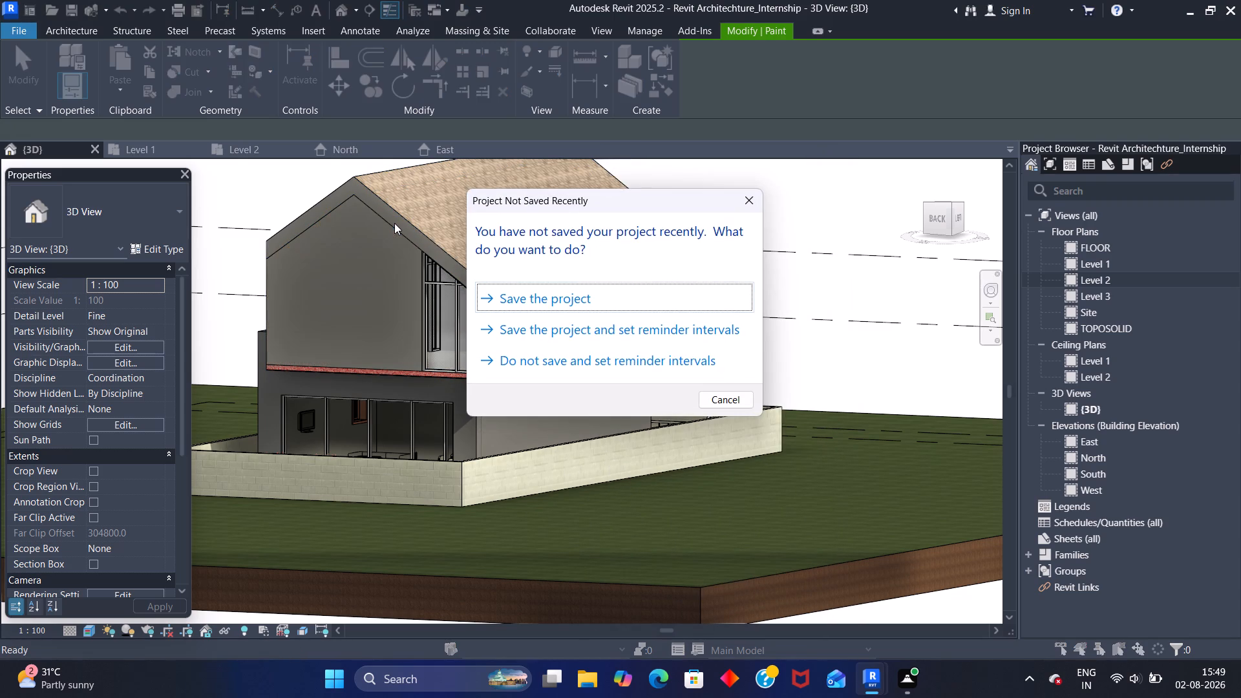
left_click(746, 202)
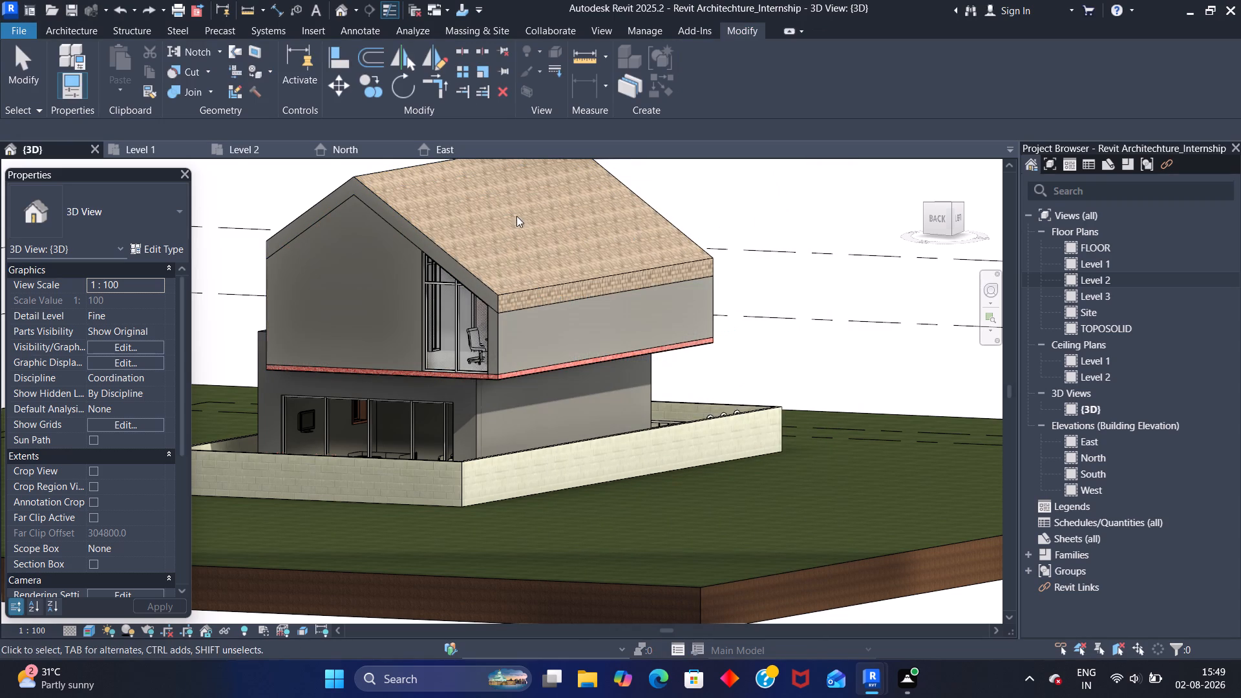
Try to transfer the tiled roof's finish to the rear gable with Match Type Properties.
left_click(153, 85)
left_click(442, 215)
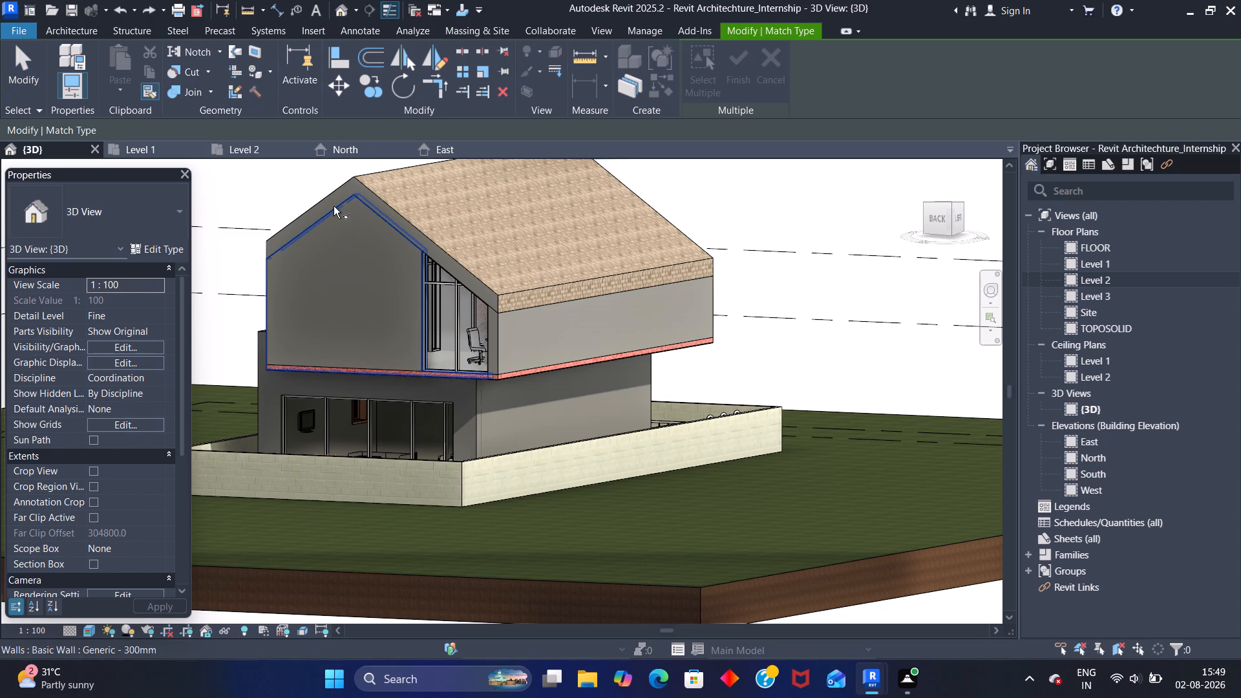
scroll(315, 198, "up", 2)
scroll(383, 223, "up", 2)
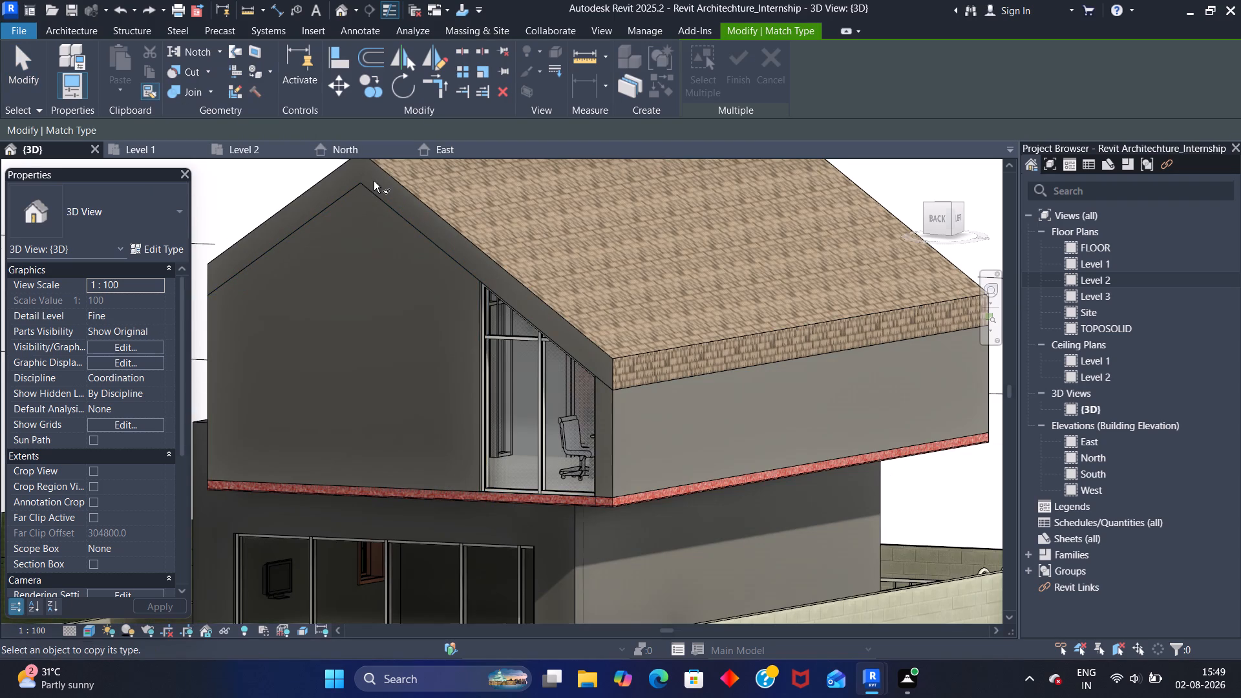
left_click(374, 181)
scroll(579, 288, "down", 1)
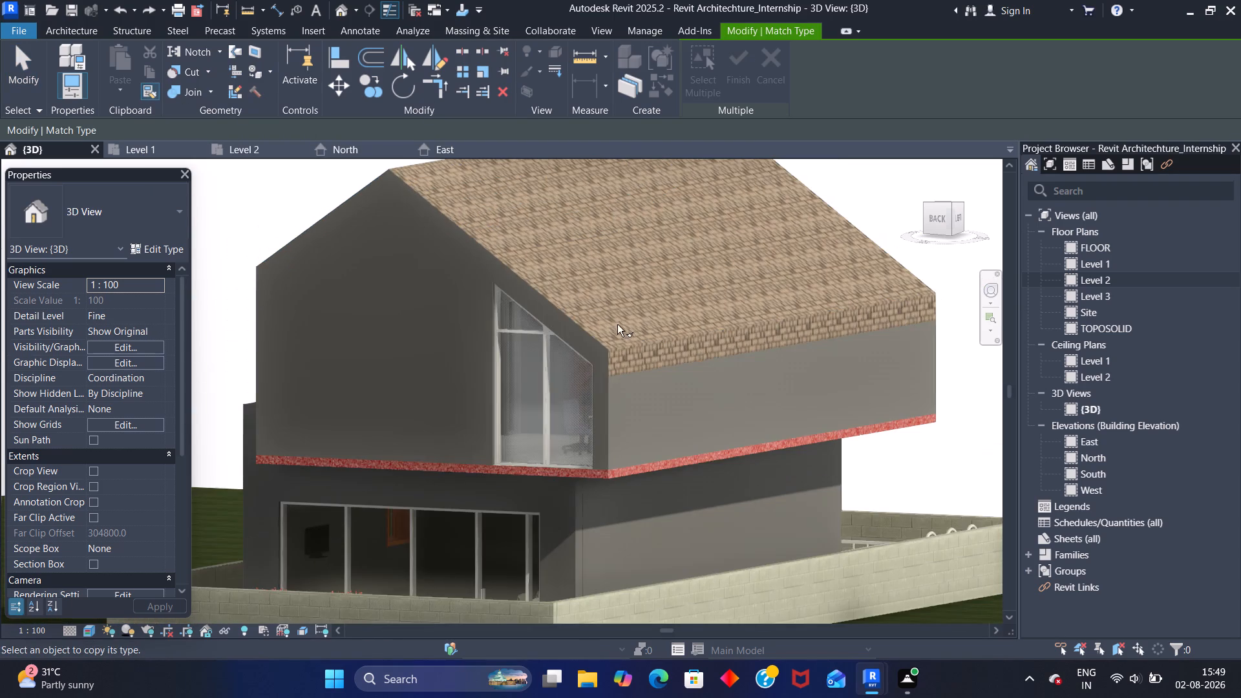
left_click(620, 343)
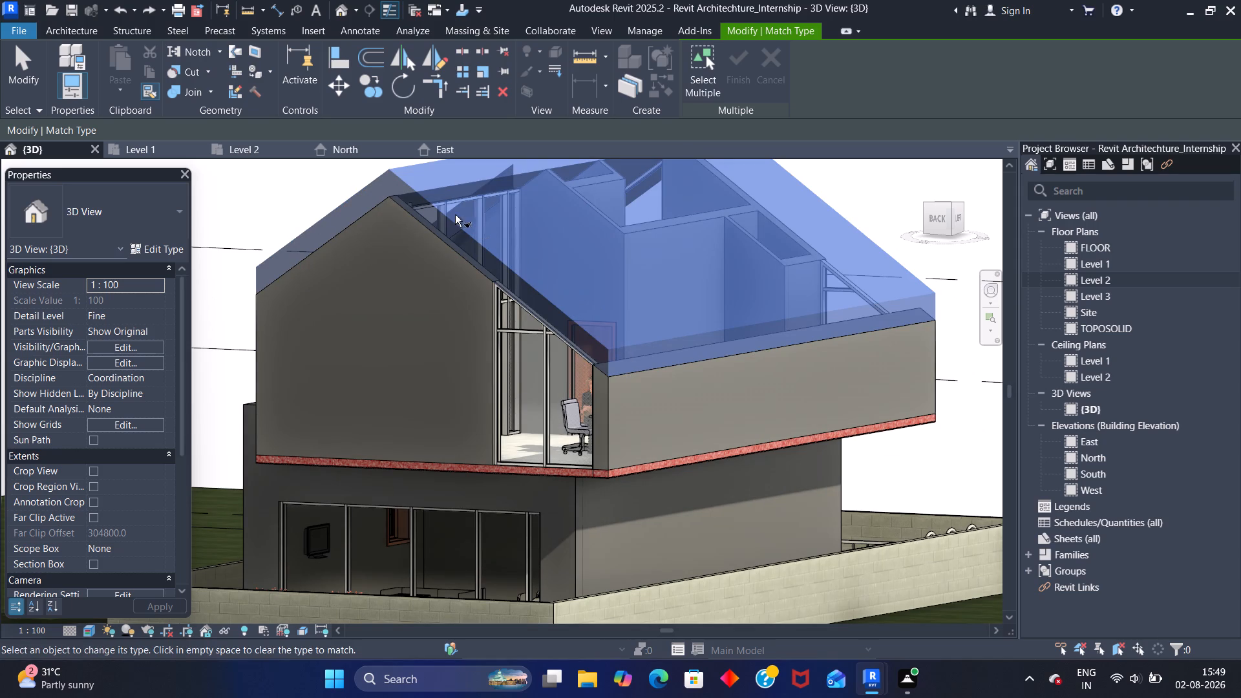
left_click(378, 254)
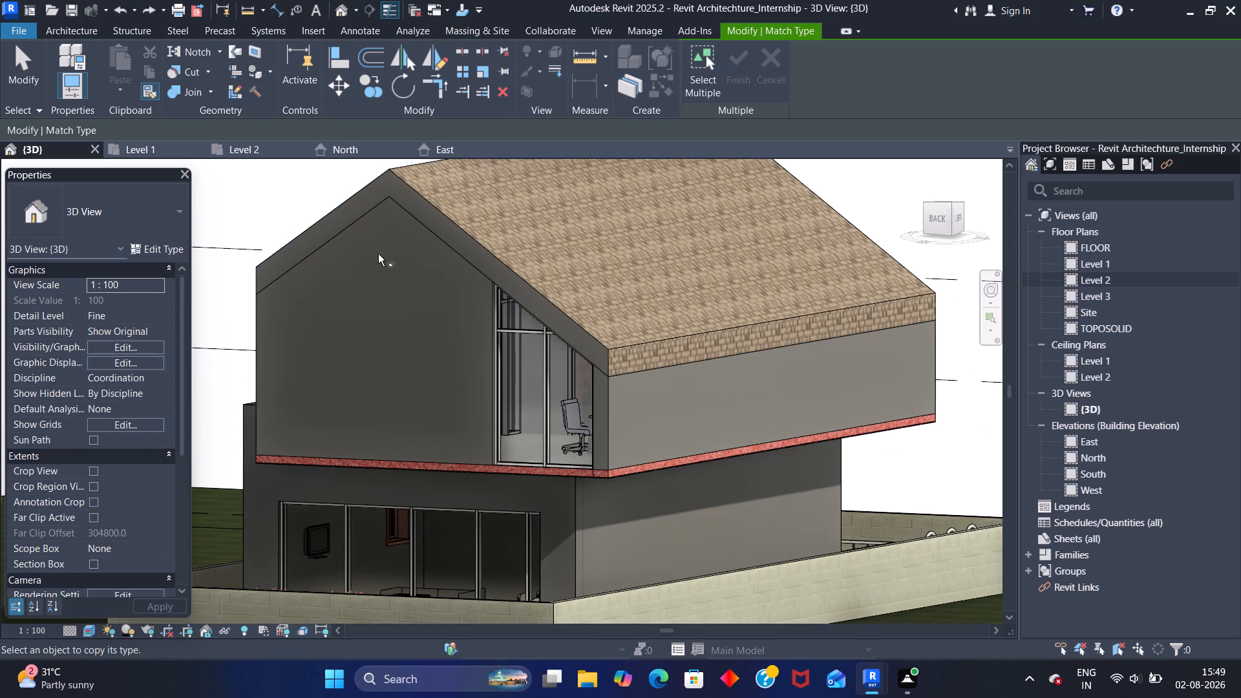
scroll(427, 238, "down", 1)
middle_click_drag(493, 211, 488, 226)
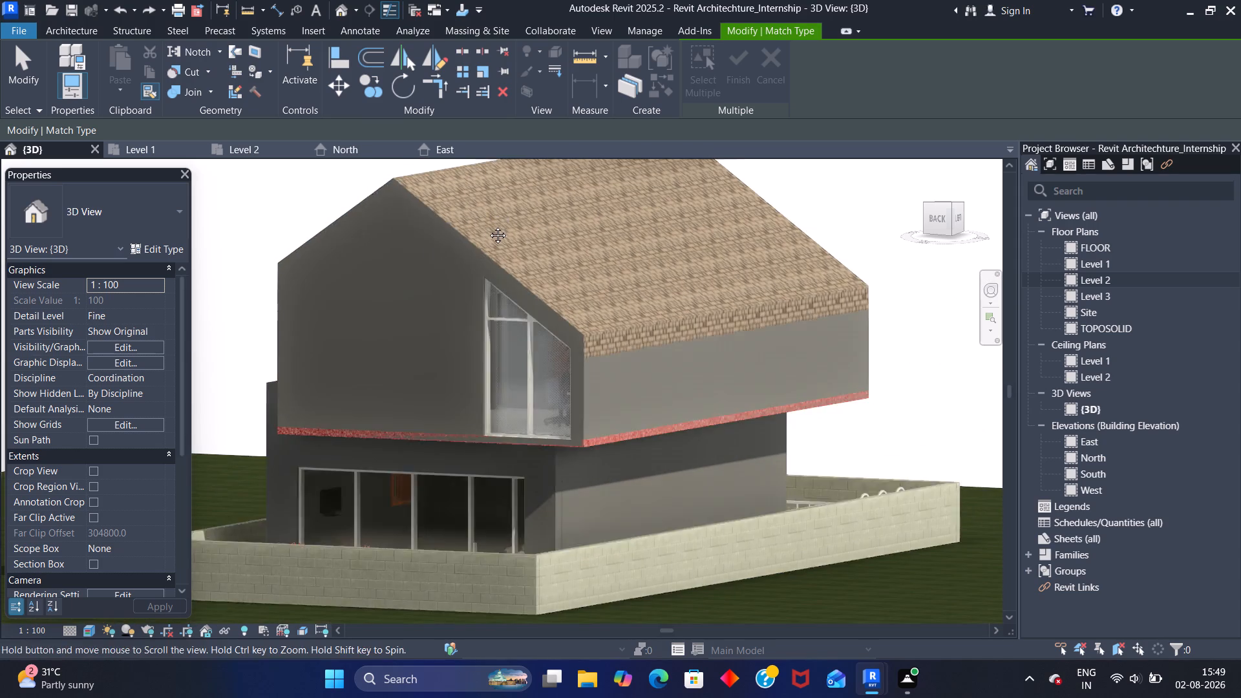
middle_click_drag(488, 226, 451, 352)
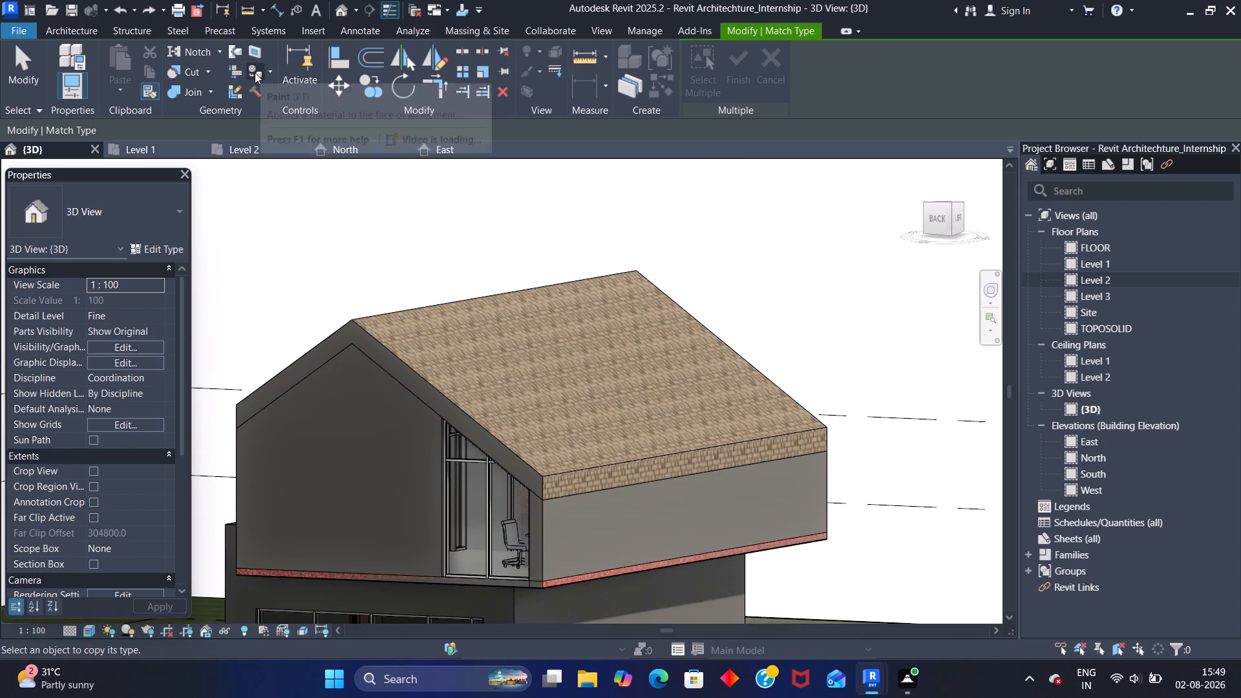
Paint the roof's rear gable edge face with Roofing, Tile.
left_click(255, 72)
left_click(639, 371)
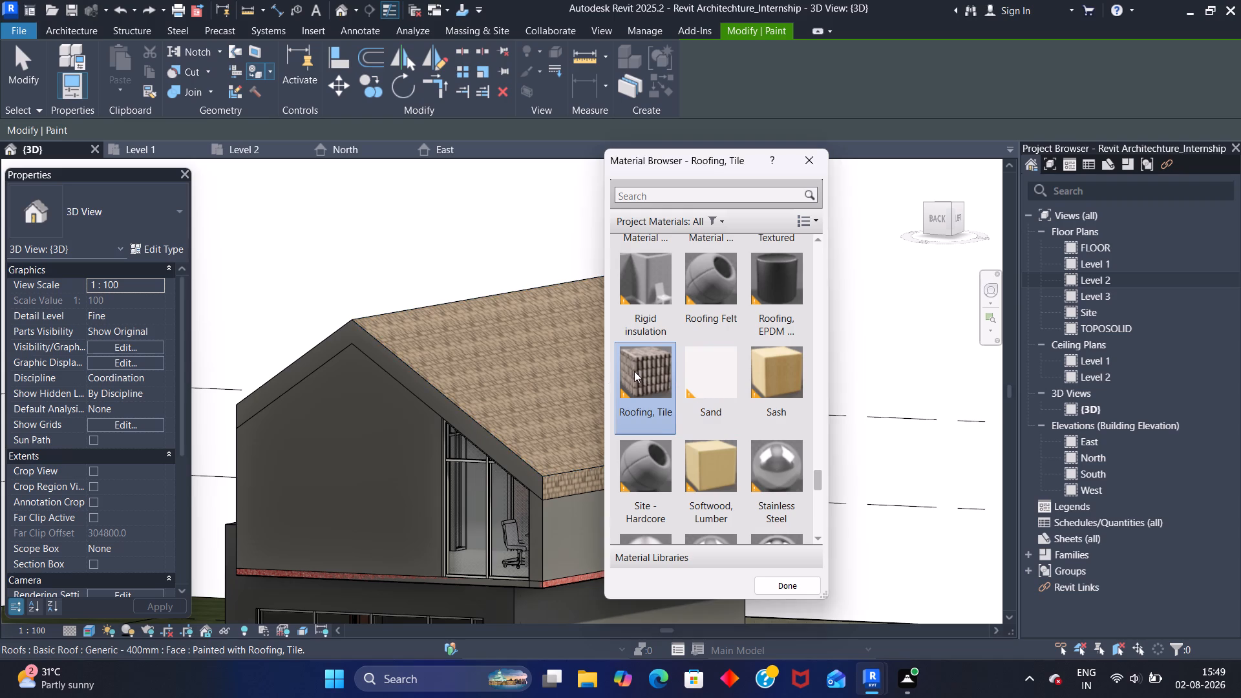
scroll(341, 335, "up", 2)
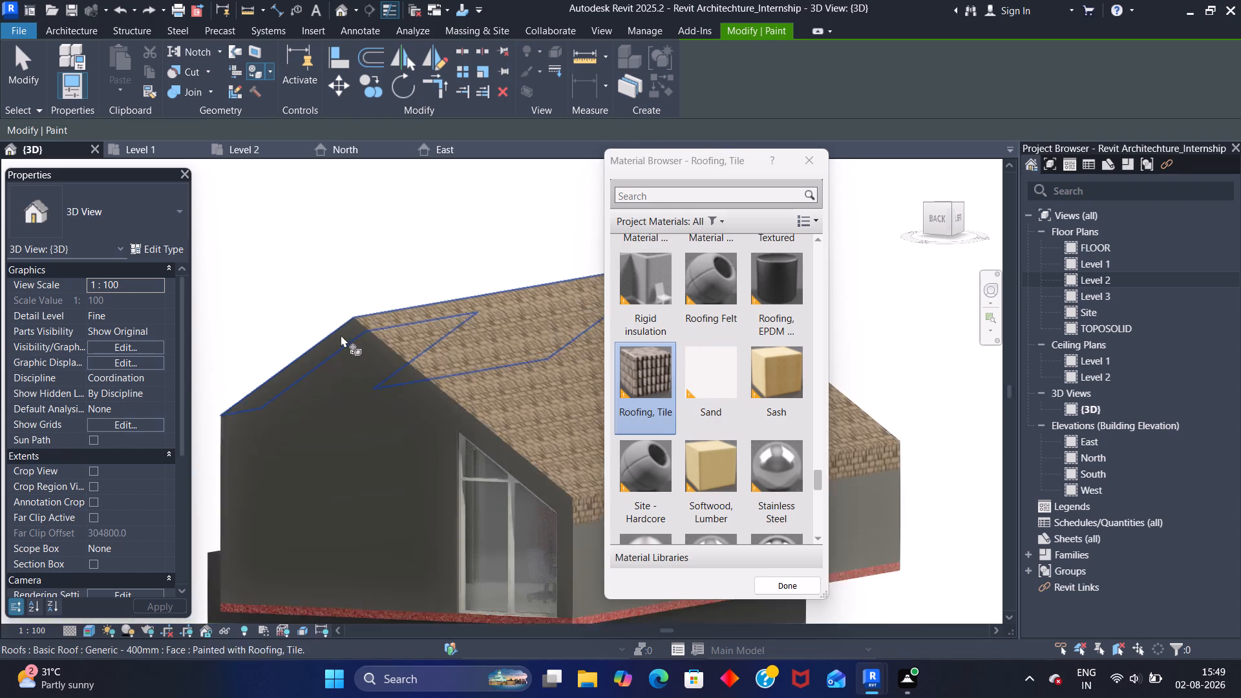
scroll(341, 335, "up", 5)
left_click(353, 332)
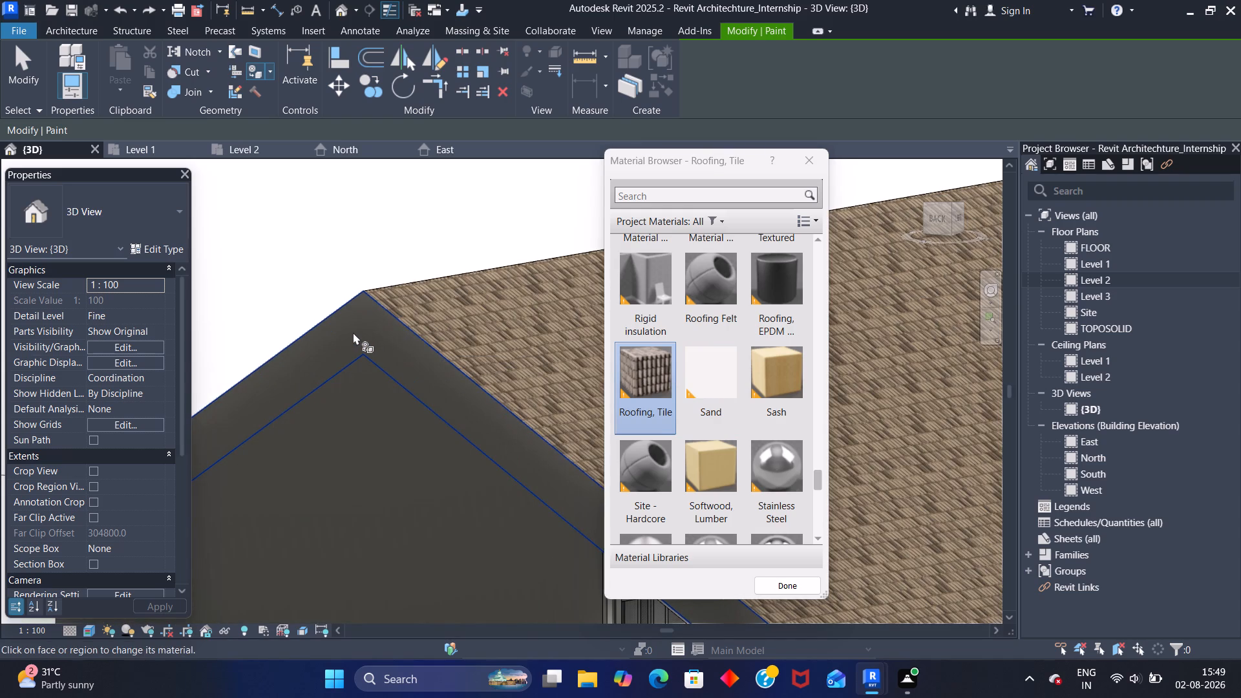
scroll(370, 333, "down", 9)
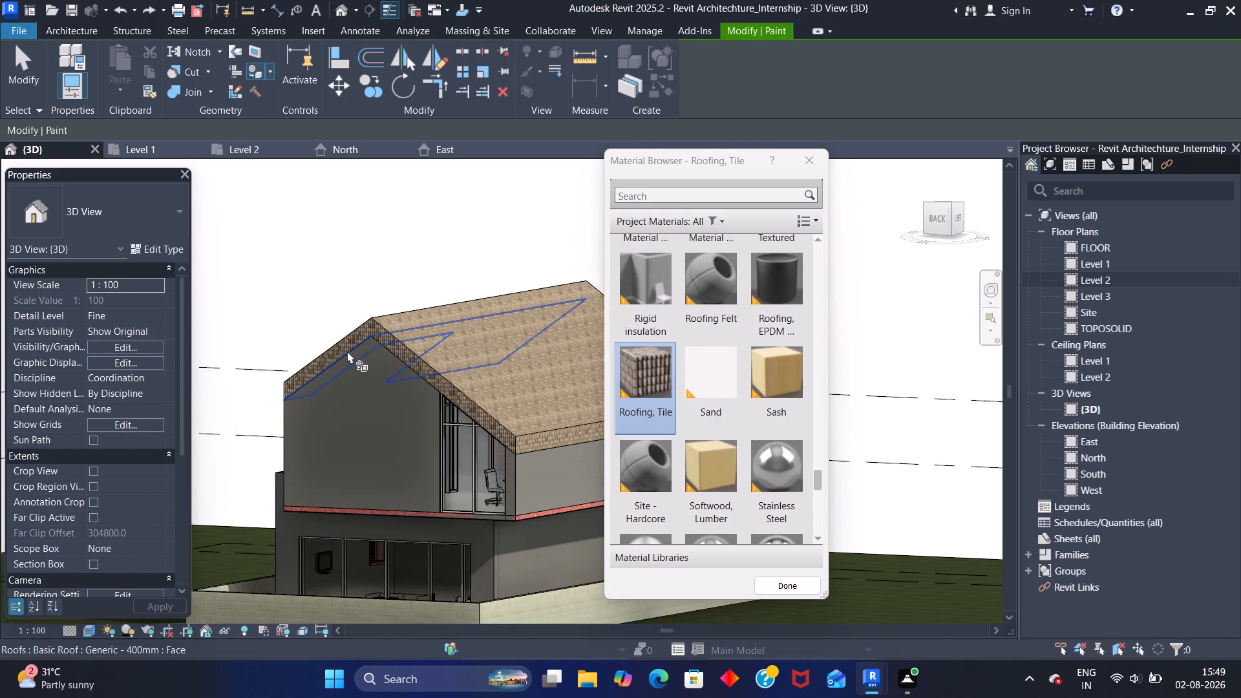
scroll(346, 356, "down", 5)
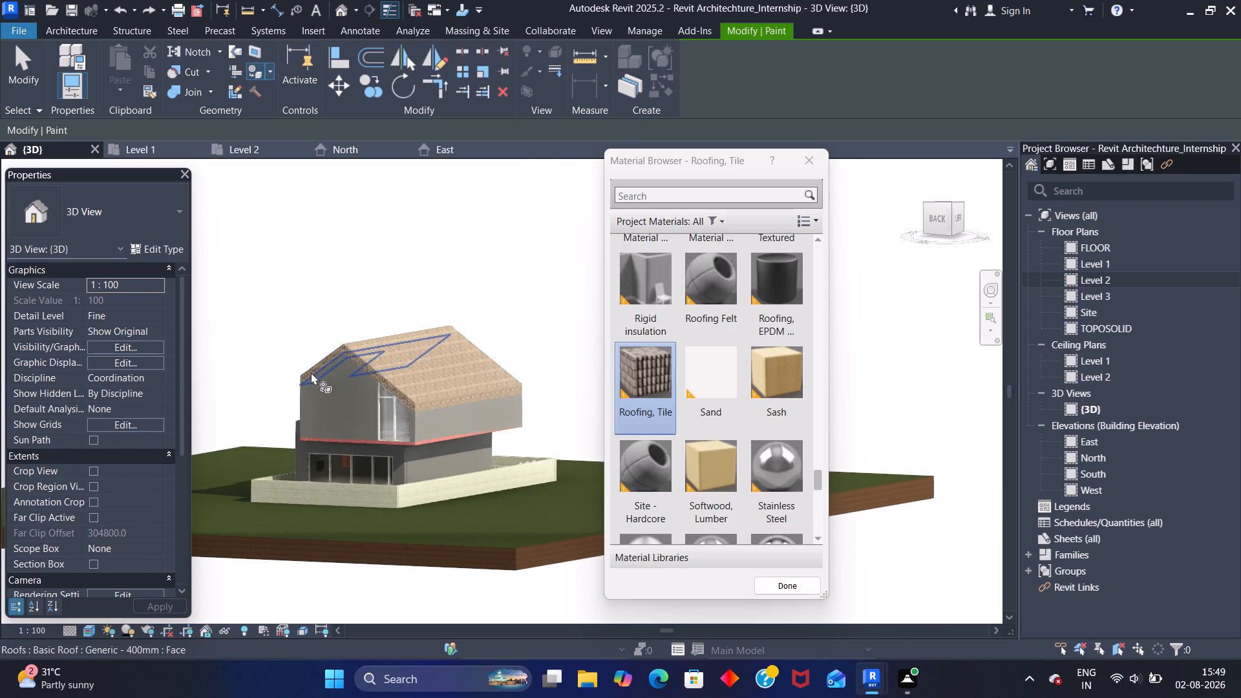
Paint the short eave edge face beside the roof cut-out on the house's right side with Roofing, Tile.
middle_click_drag(297, 365, 504, 364, "shift")
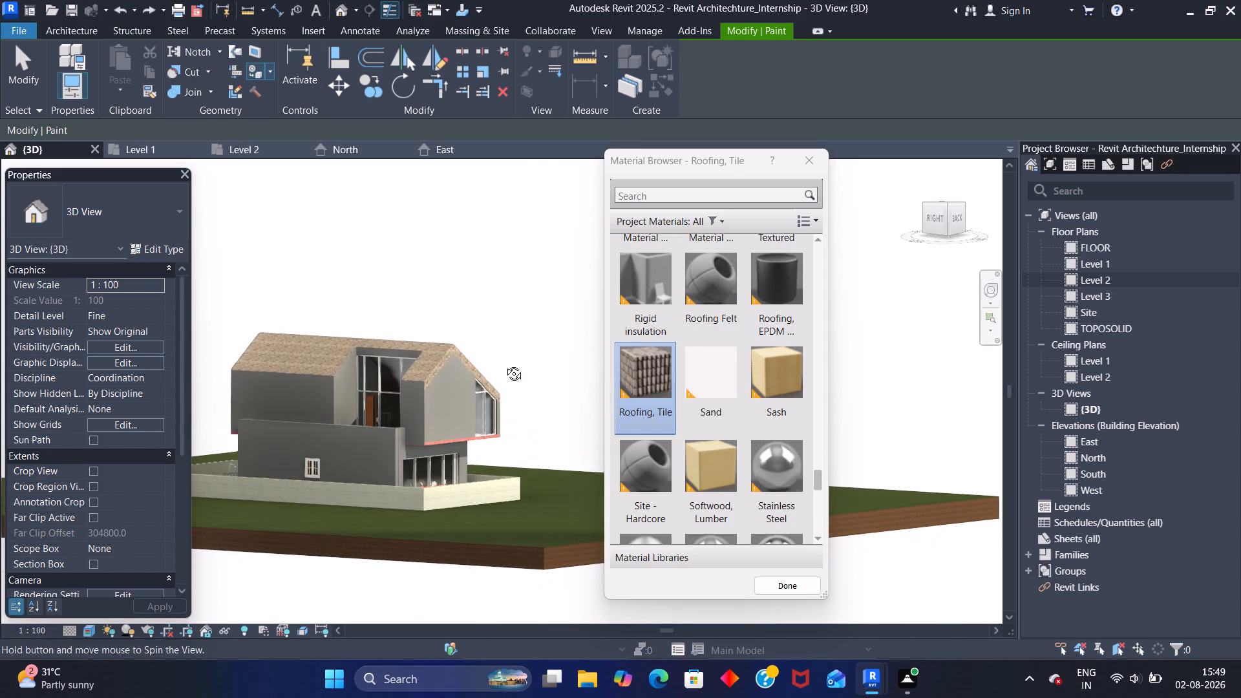
middle_click_drag(504, 364, 504, 363, "shift")
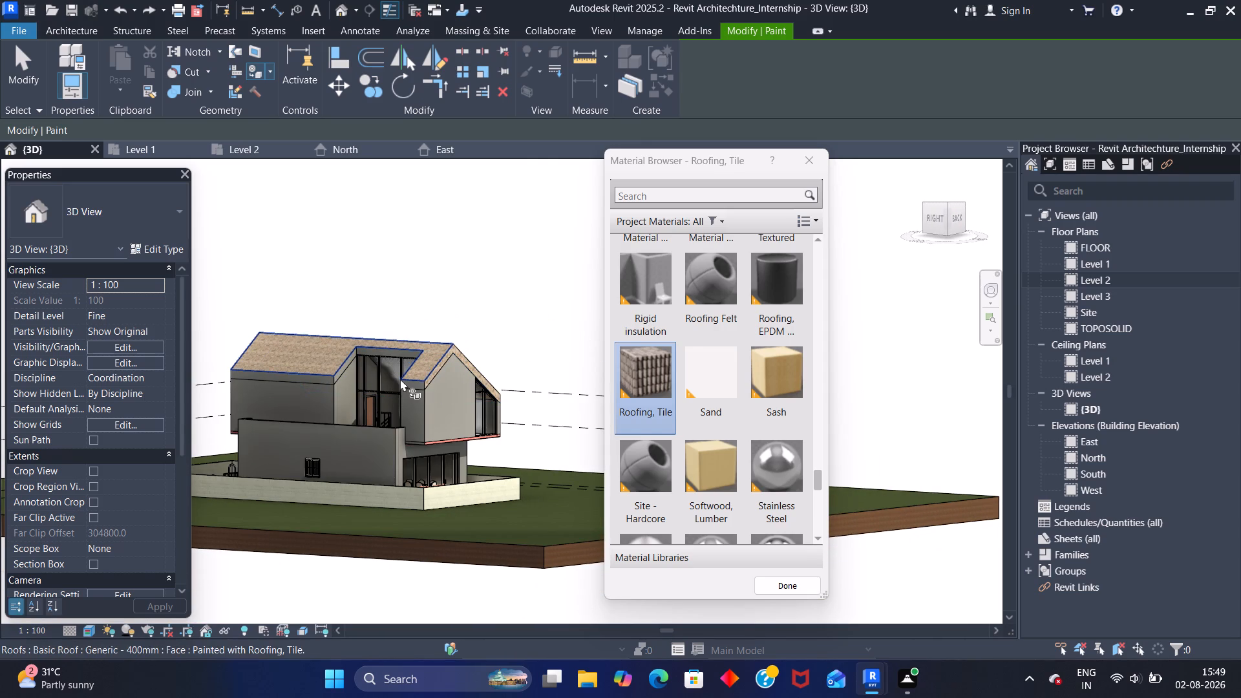
middle_click_drag(403, 382, 418, 333, "shift")
scroll(410, 359, "up", 4)
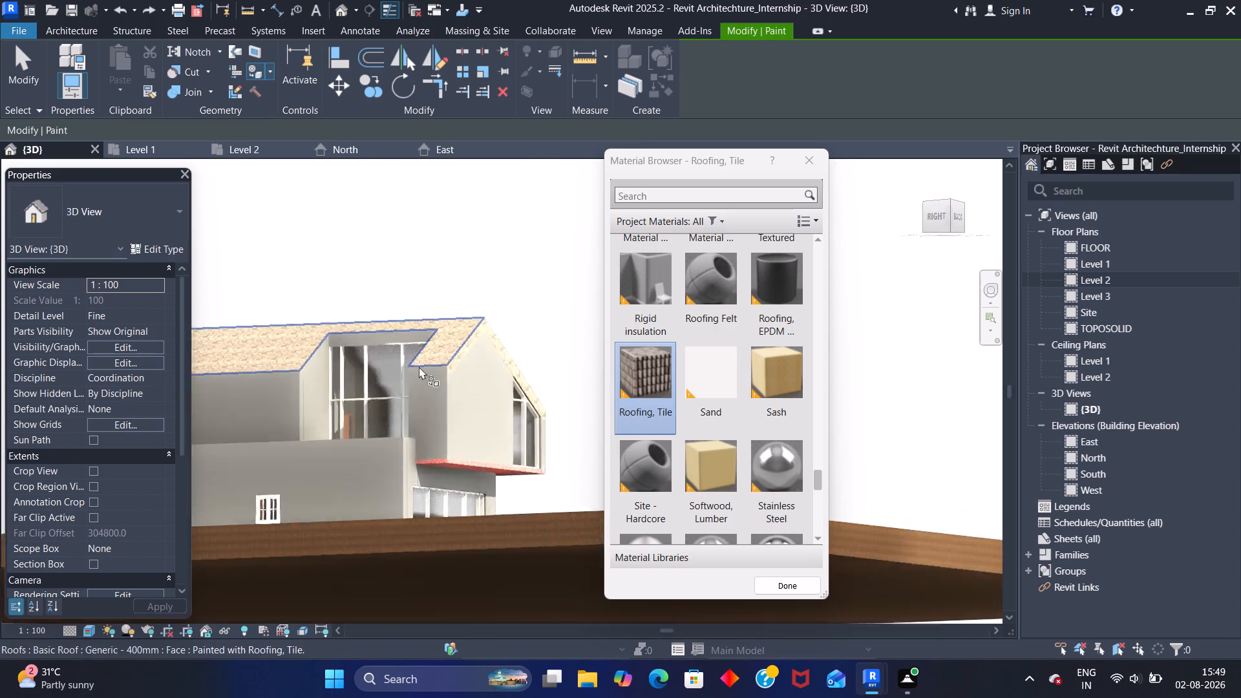
scroll(419, 366, "up", 7)
left_click(449, 385)
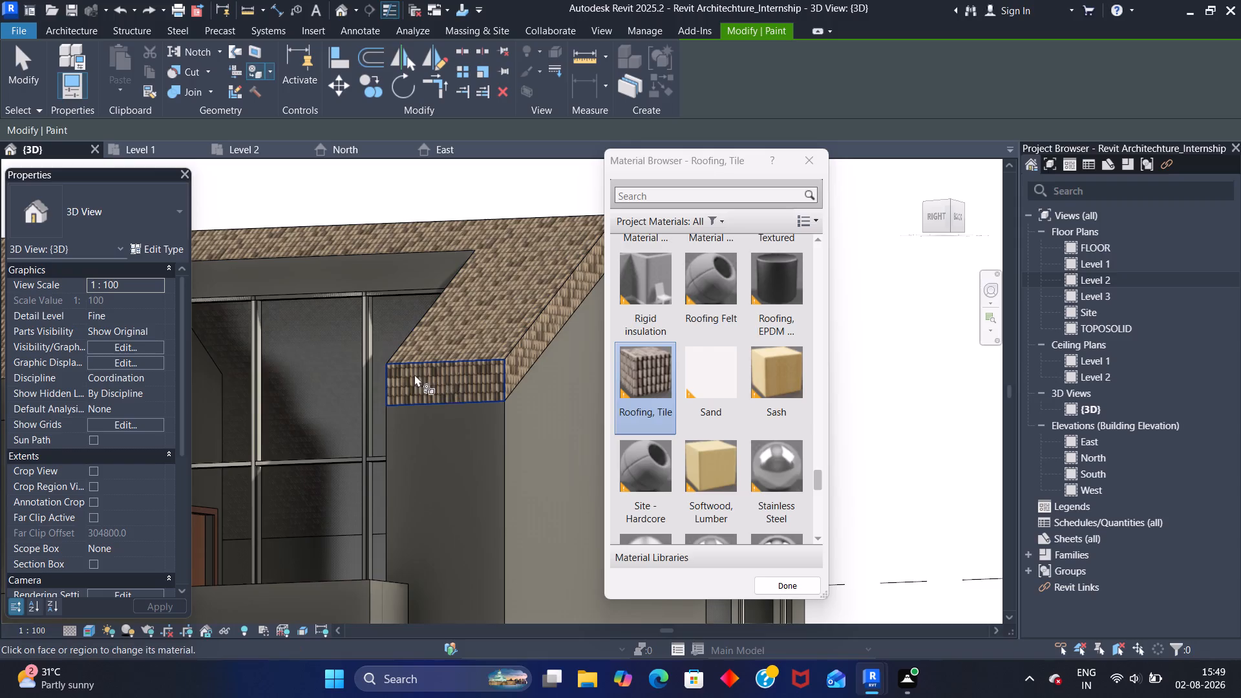
Paint the horizontal top edge face and the adjoining sloped edge face of the roof cut-out with Roofing, Tile.
scroll(375, 375, "down", 2)
middle_click_drag(302, 295, 449, 280)
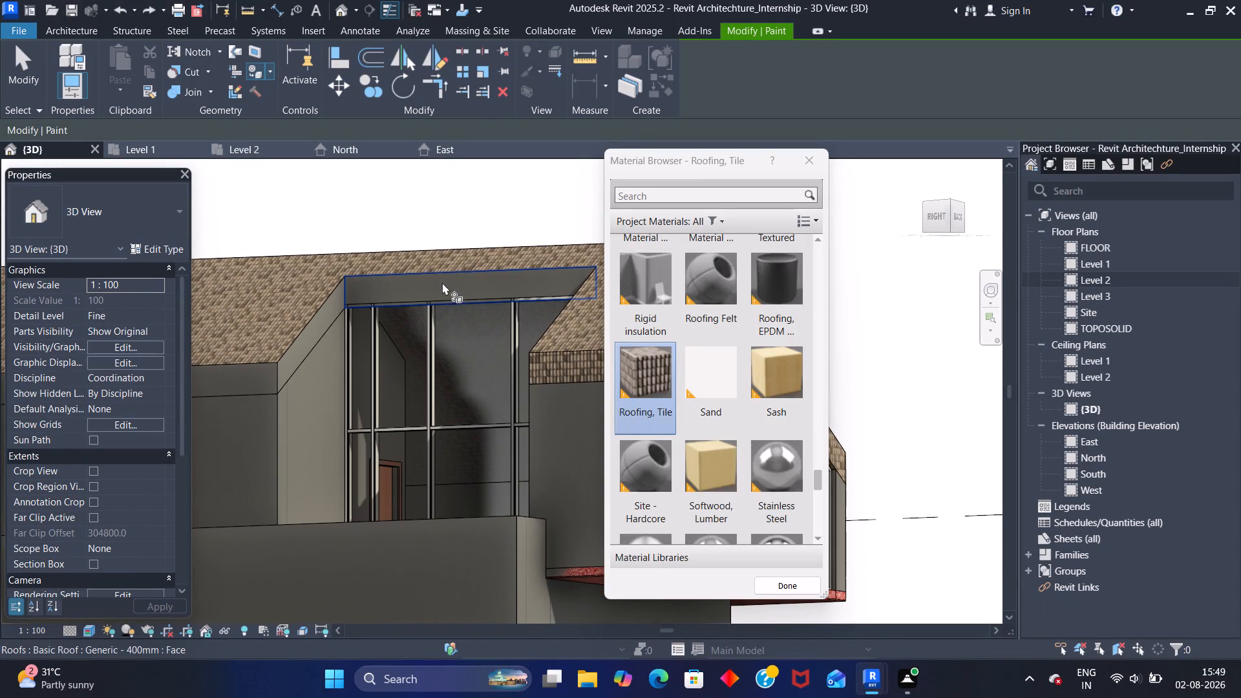
scroll(418, 284, "up", 5)
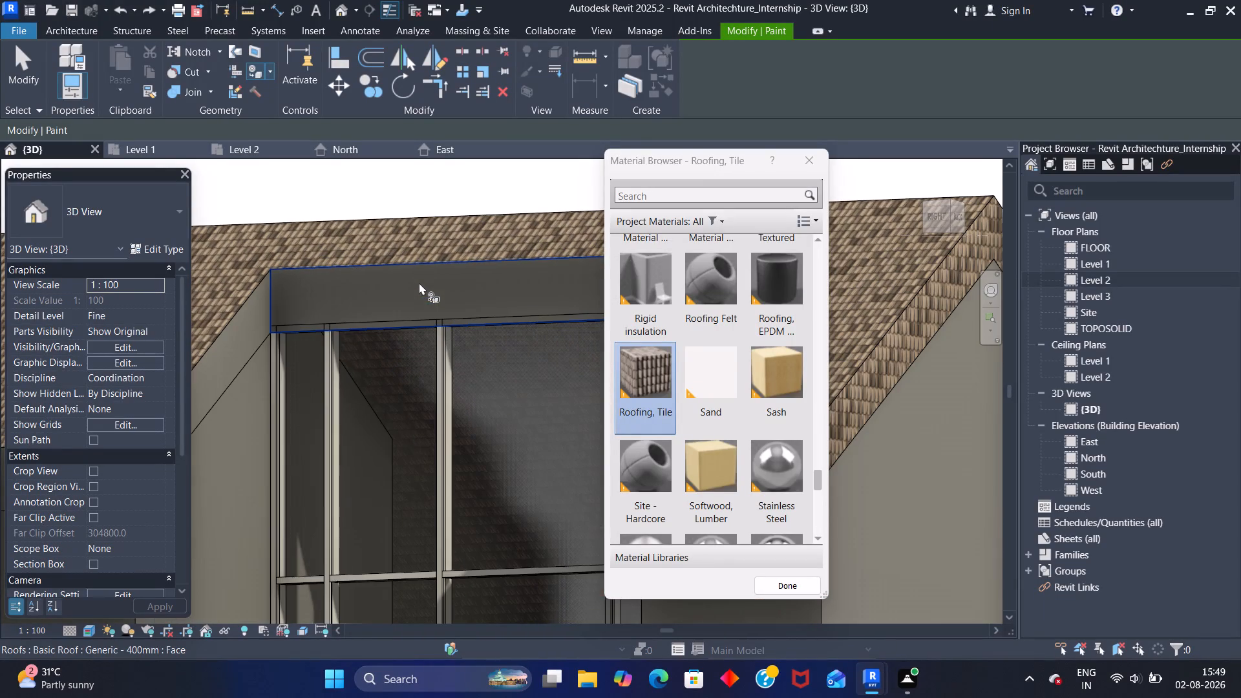
left_click(419, 282)
left_click(240, 331)
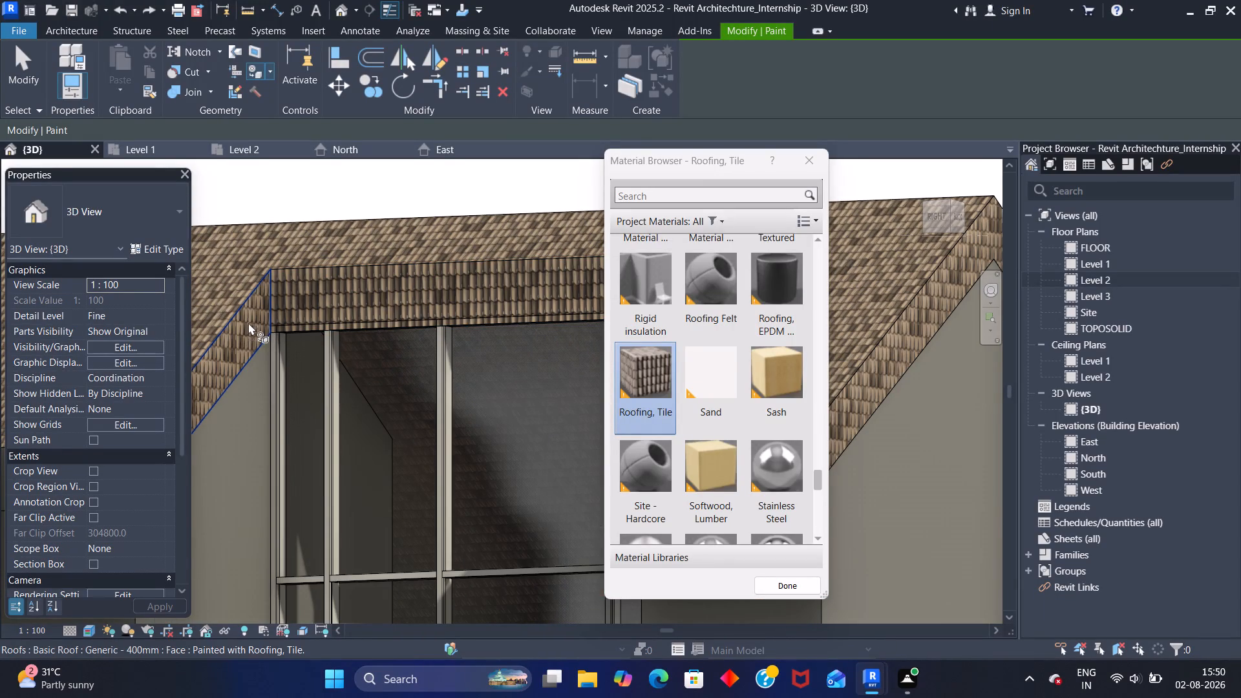
Paint the remaining eave edge face on the other side of the roof cut-out with Roofing, Tile and finish painting.
middle_click_drag(311, 308, 532, 190)
left_click(279, 365)
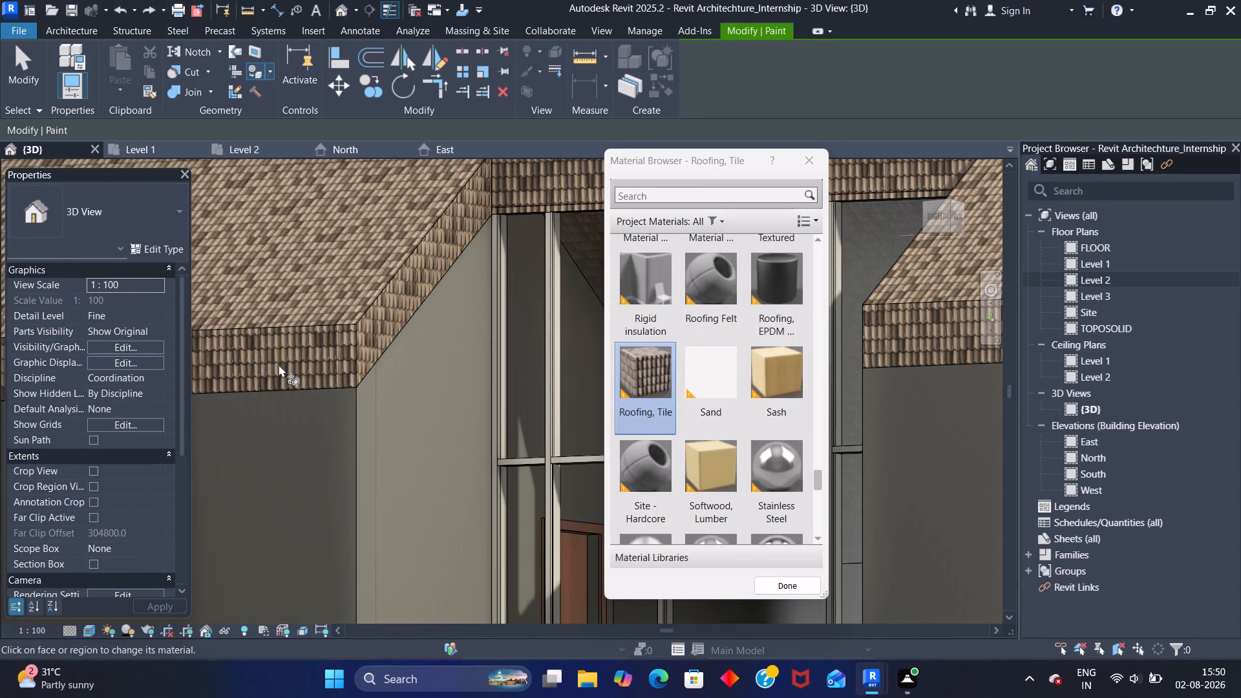
middle_click_drag(463, 316, 610, 231, "shift")
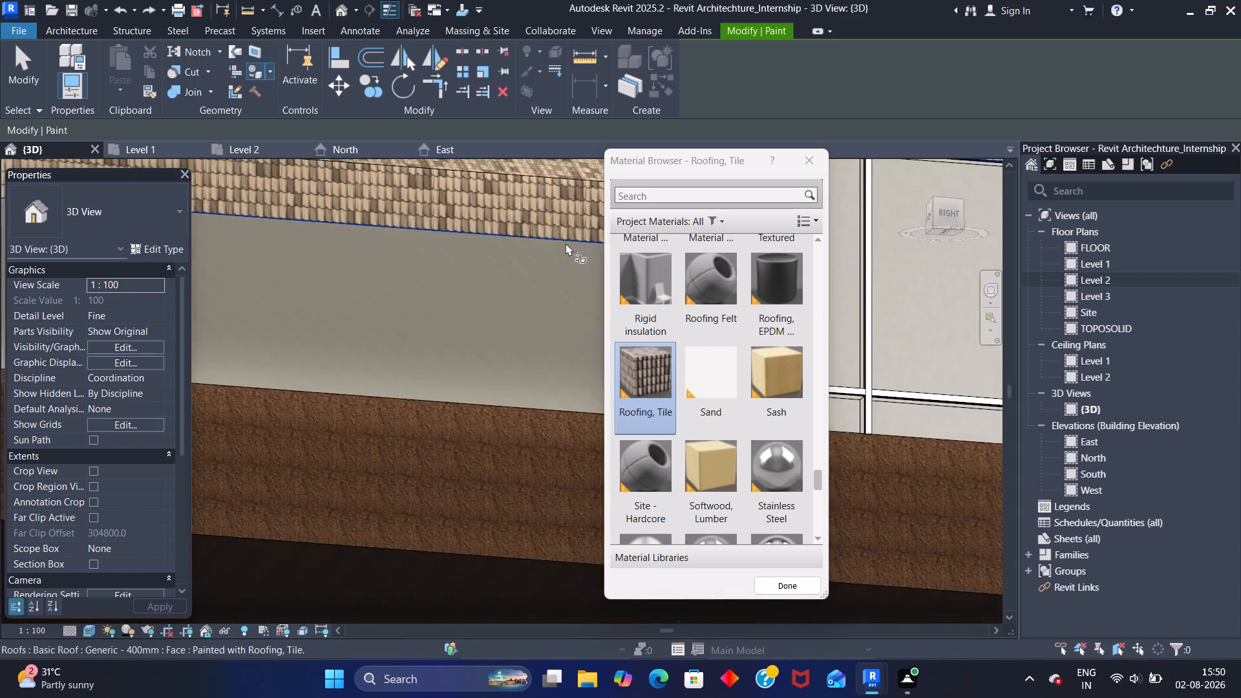
scroll(485, 268, "down", 5)
middle_click_drag(398, 230, 511, 385, "shift")
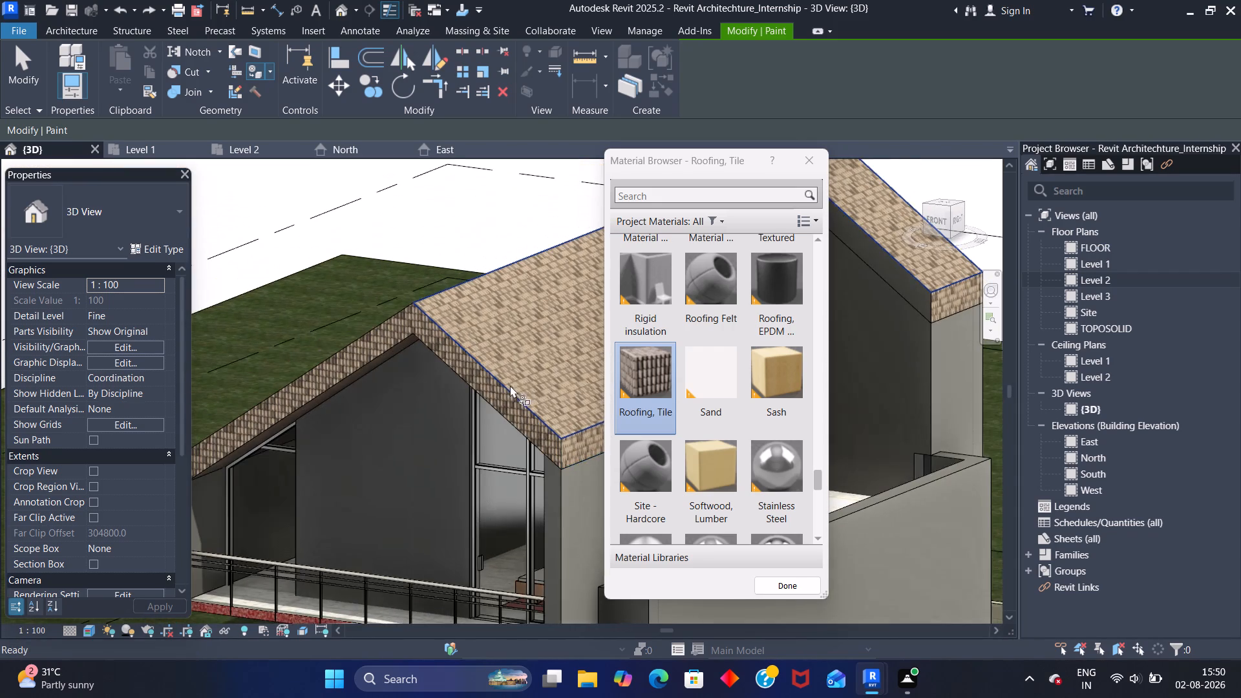
middle_click_drag(519, 346, 445, 284)
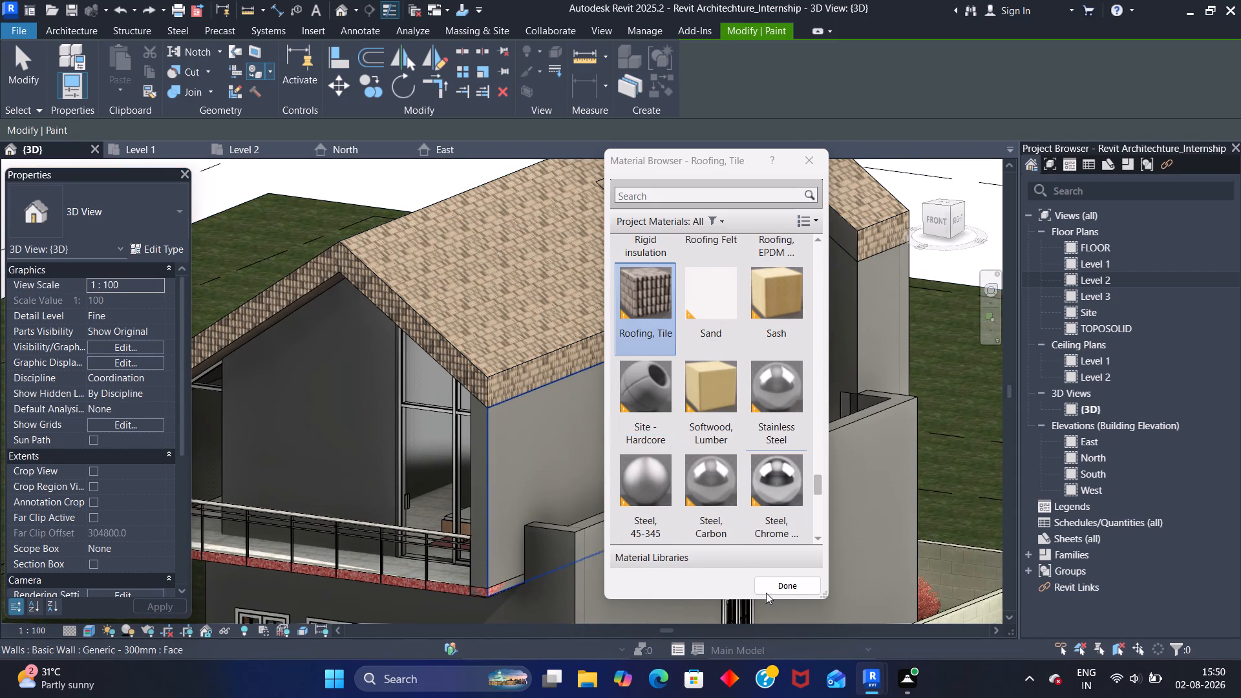
left_click(778, 586)
Examine the house's front exterior, especially the upper balcony floor's edge and the walls around the entrance door.
scroll(748, 525, "down", 7)
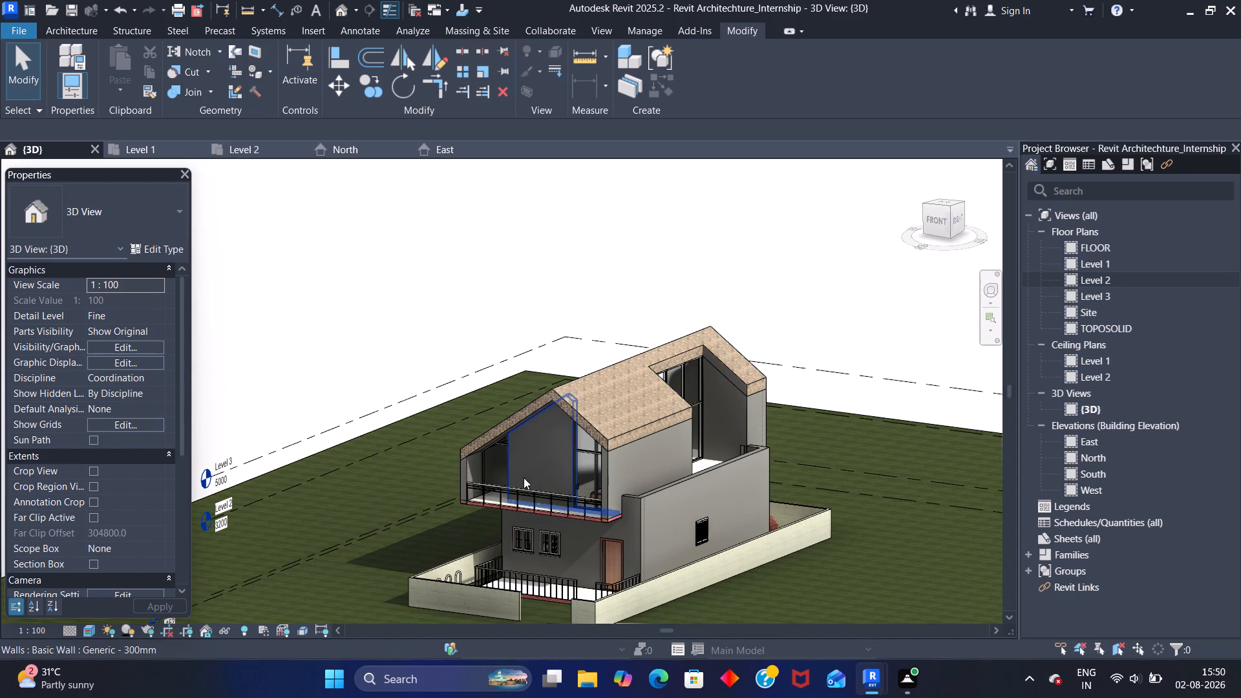
scroll(610, 517, "up", 1)
middle_click_drag(734, 424, 731, 456, "shift")
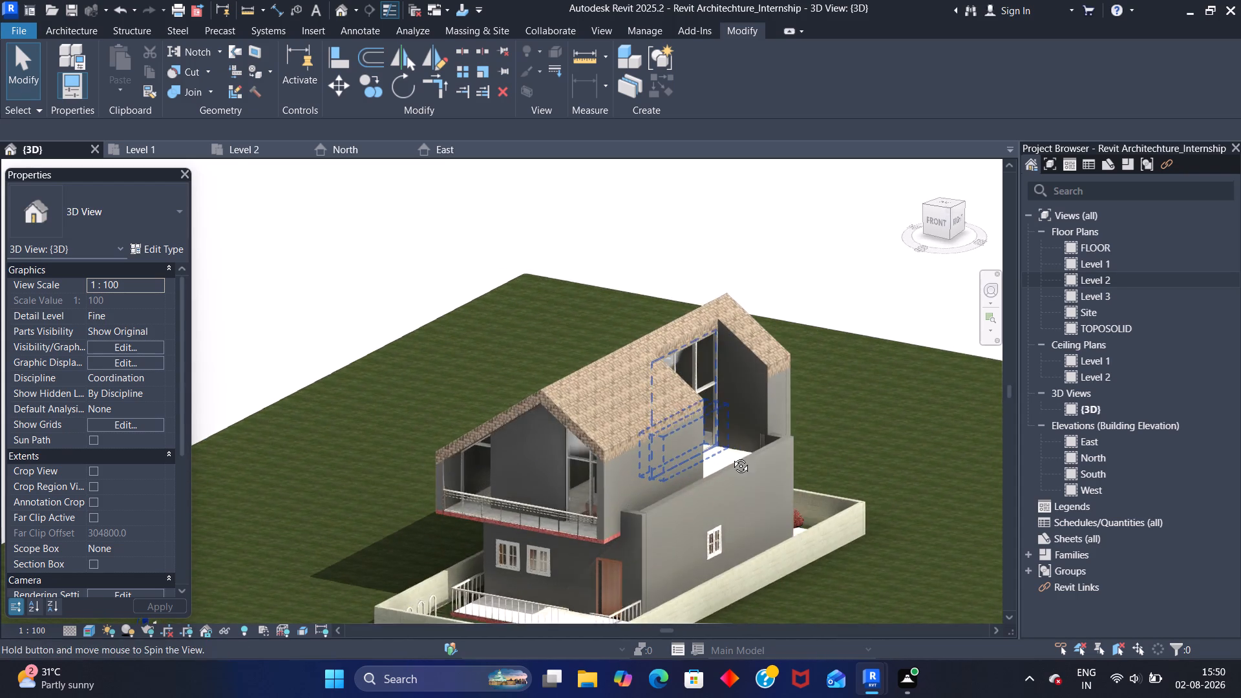
middle_click_drag(731, 456, 723, 532, "shift")
middle_click_drag(563, 545, 569, 403)
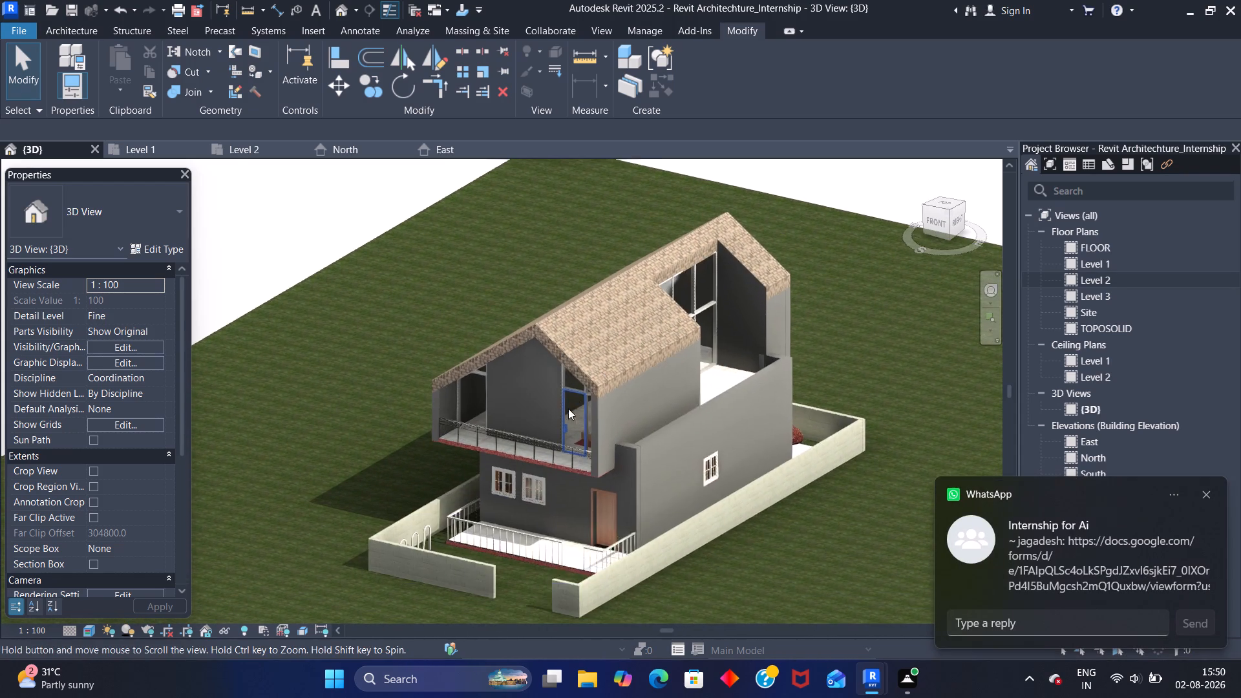
scroll(564, 459, "up", 10)
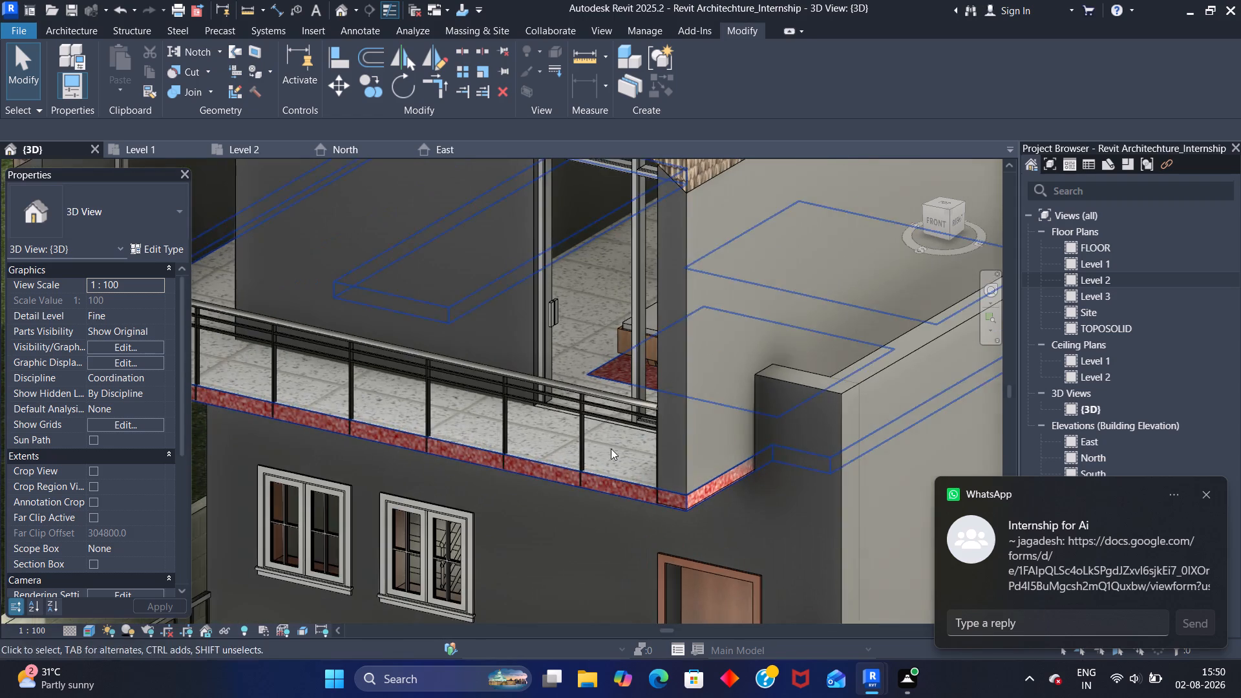
scroll(614, 414, "up", 2)
scroll(620, 527, "up", 2)
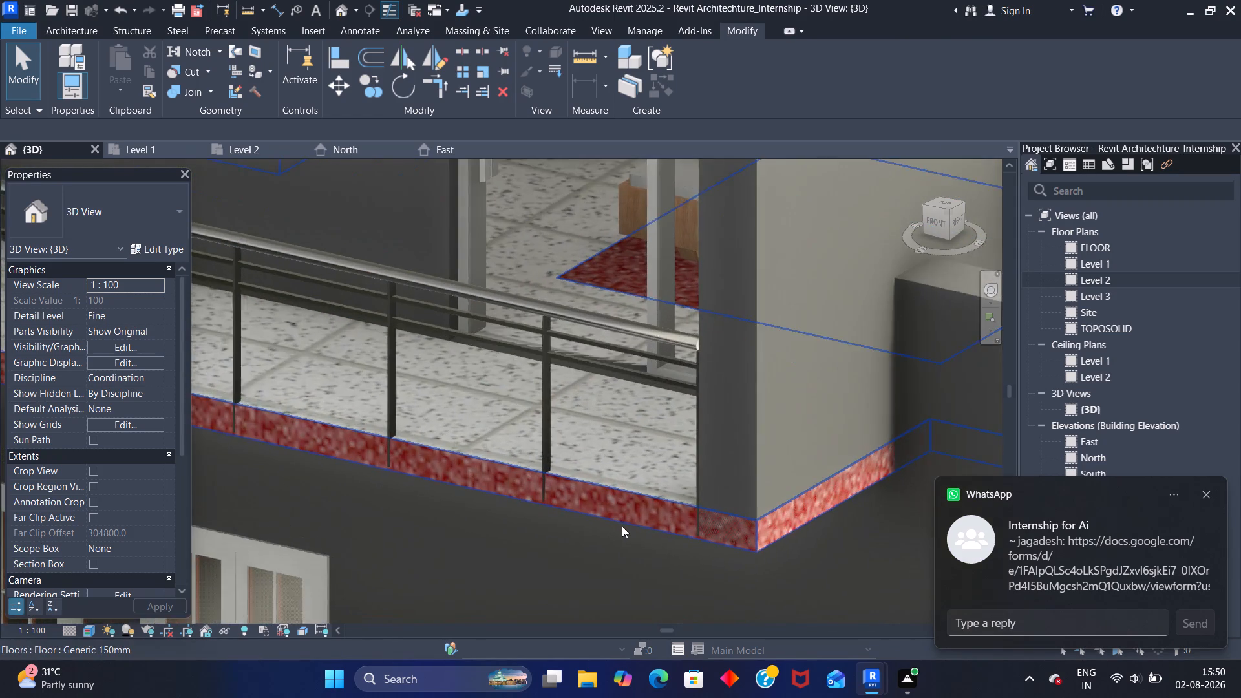
scroll(622, 526, "up", 6)
scroll(652, 510, "down", 2)
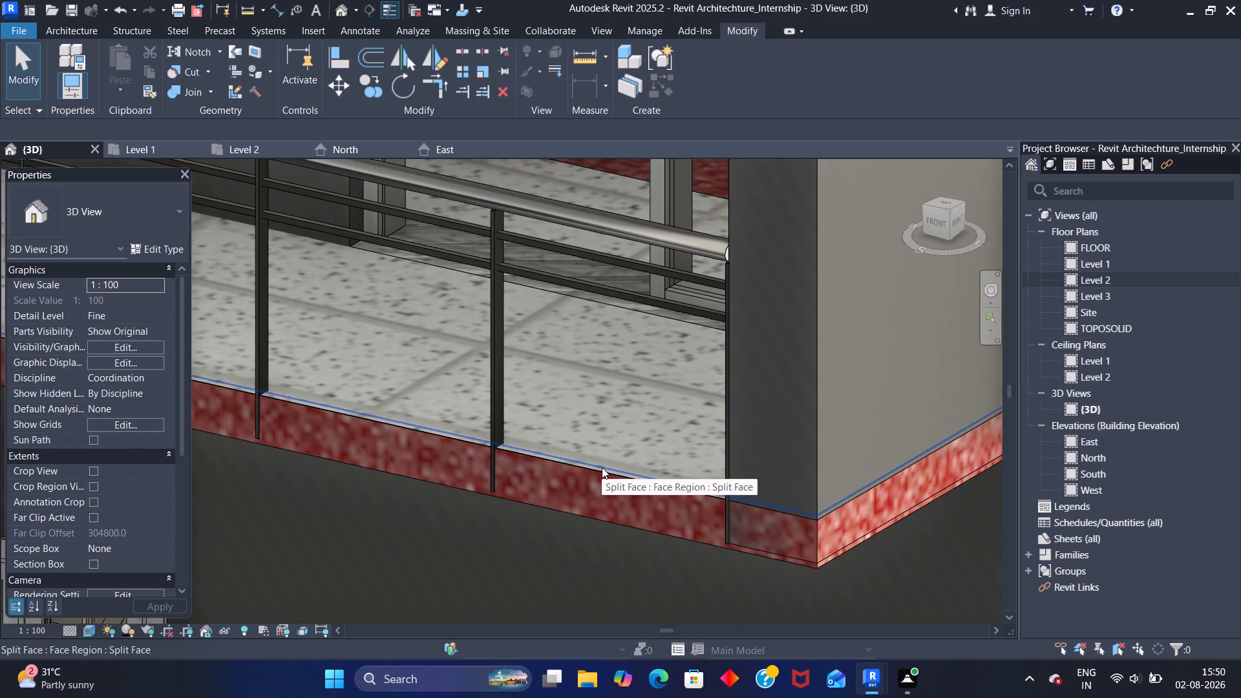
scroll(569, 447, "down", 5)
middle_click_drag(586, 452, 516, 308)
scroll(536, 326, "down", 2)
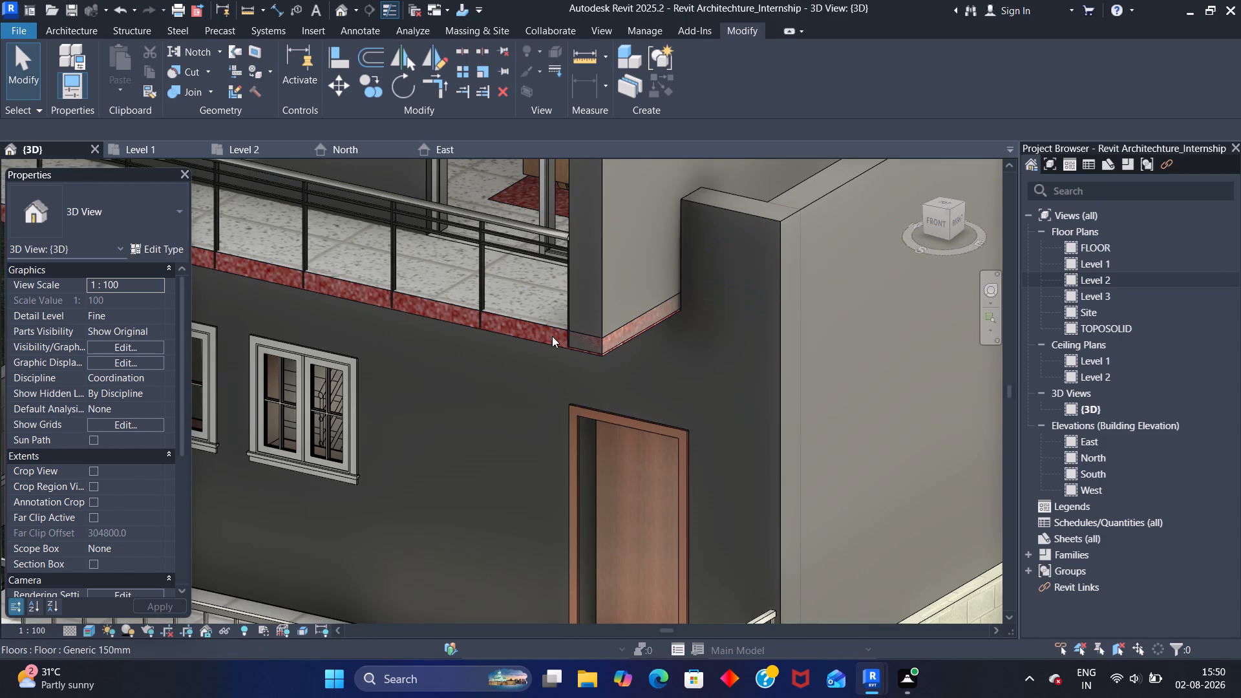
scroll(552, 337, "down", 10)
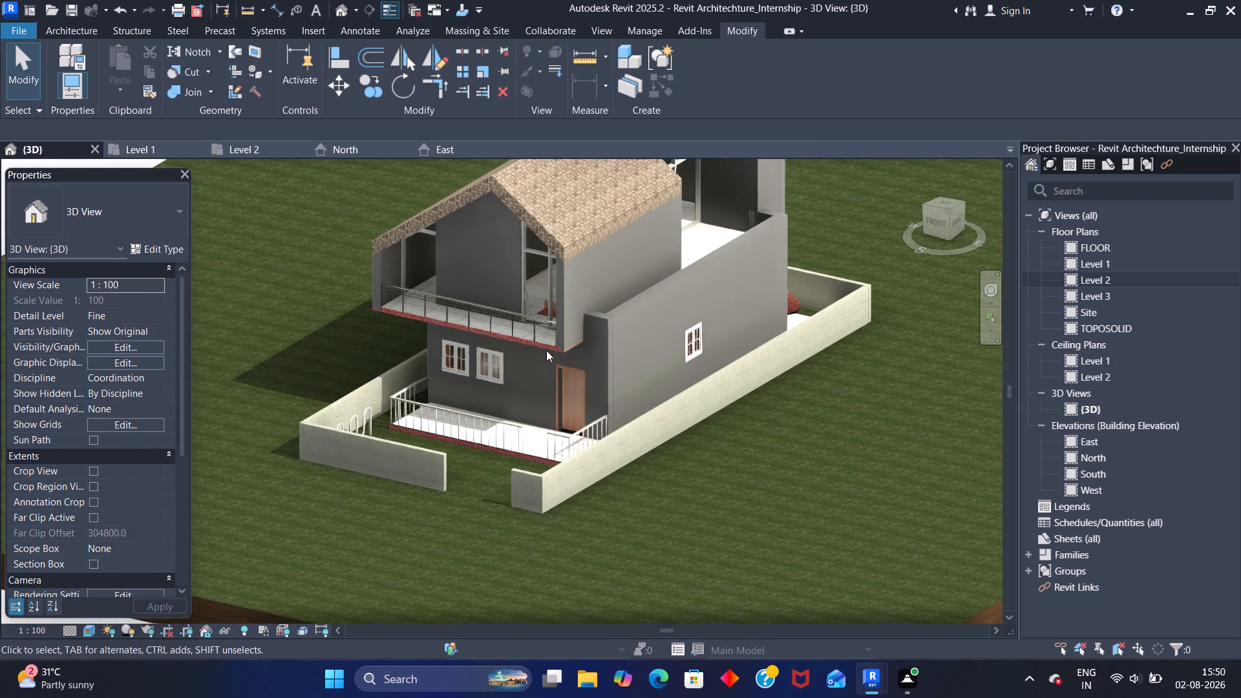
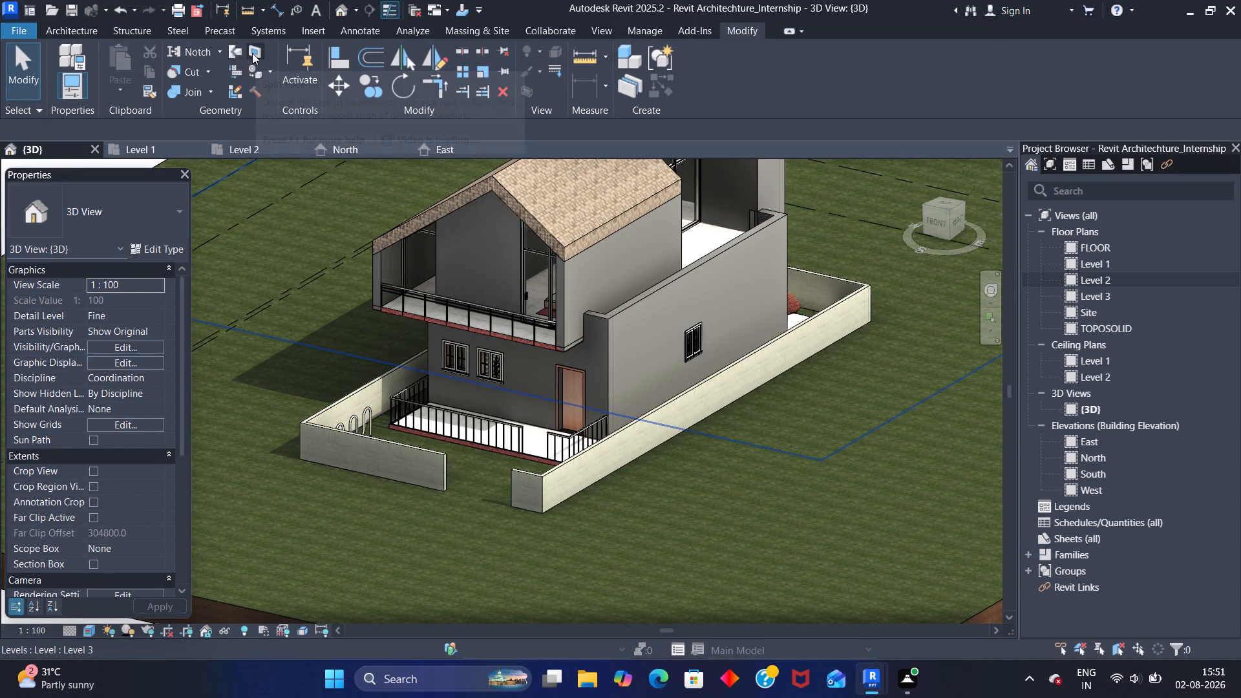
Search the paint materials for WALL and browse the matching finishes without applying one.
left_click(253, 70)
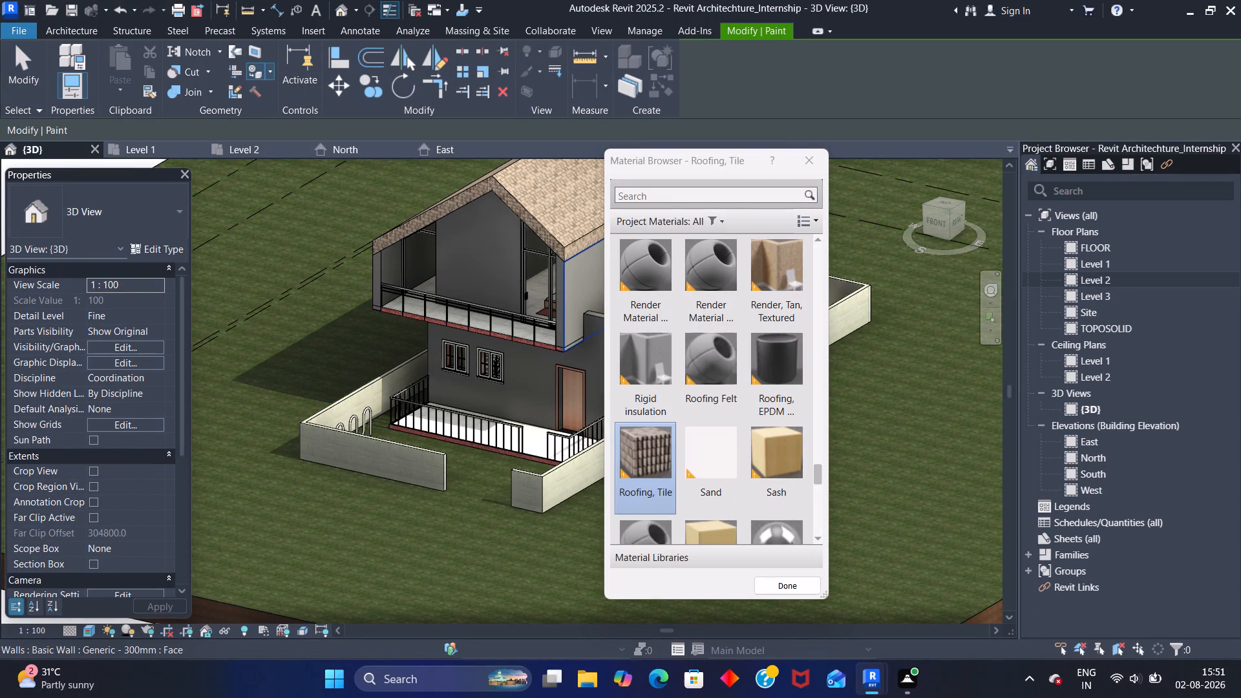
left_click(655, 198)
type("WALL")
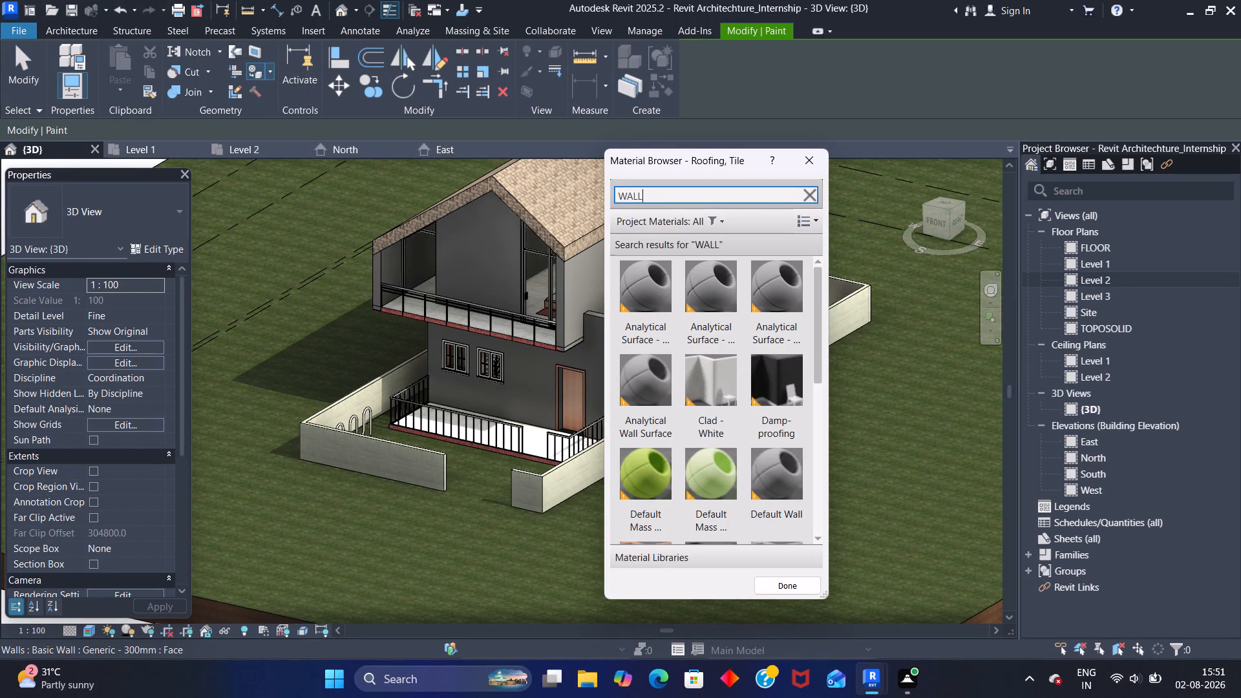
scroll(679, 262, "down", 3)
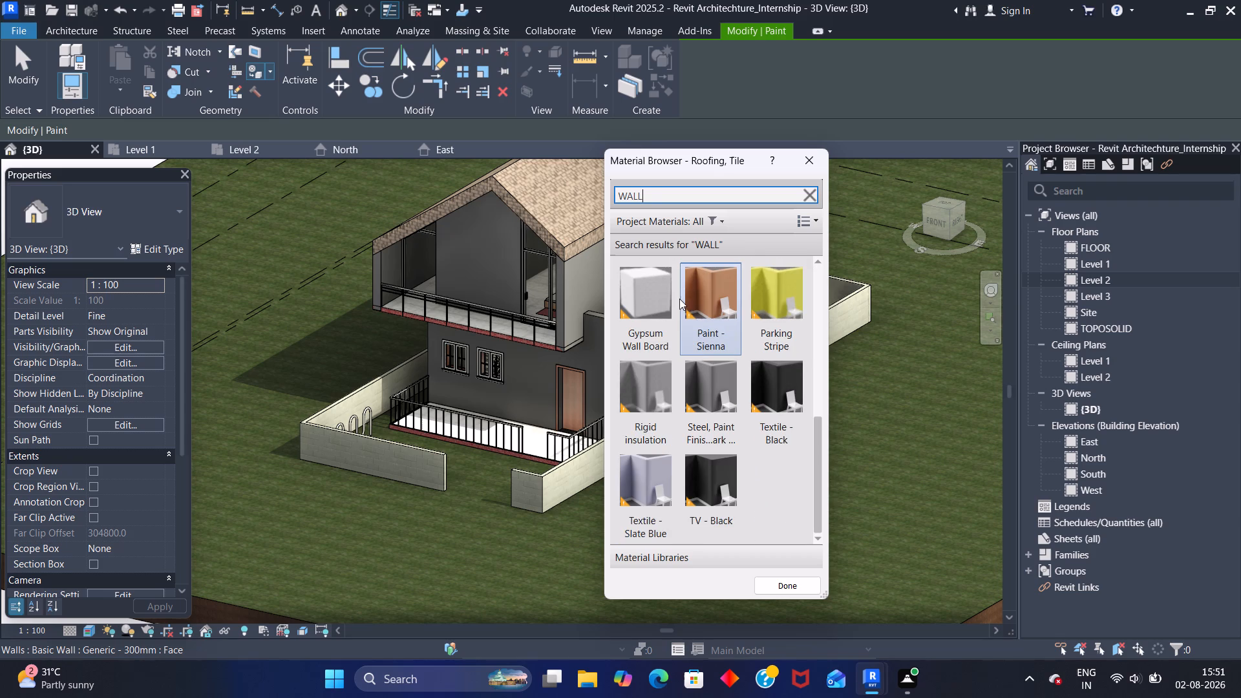
scroll(696, 322, "down", 3)
scroll(698, 326, "up", 2)
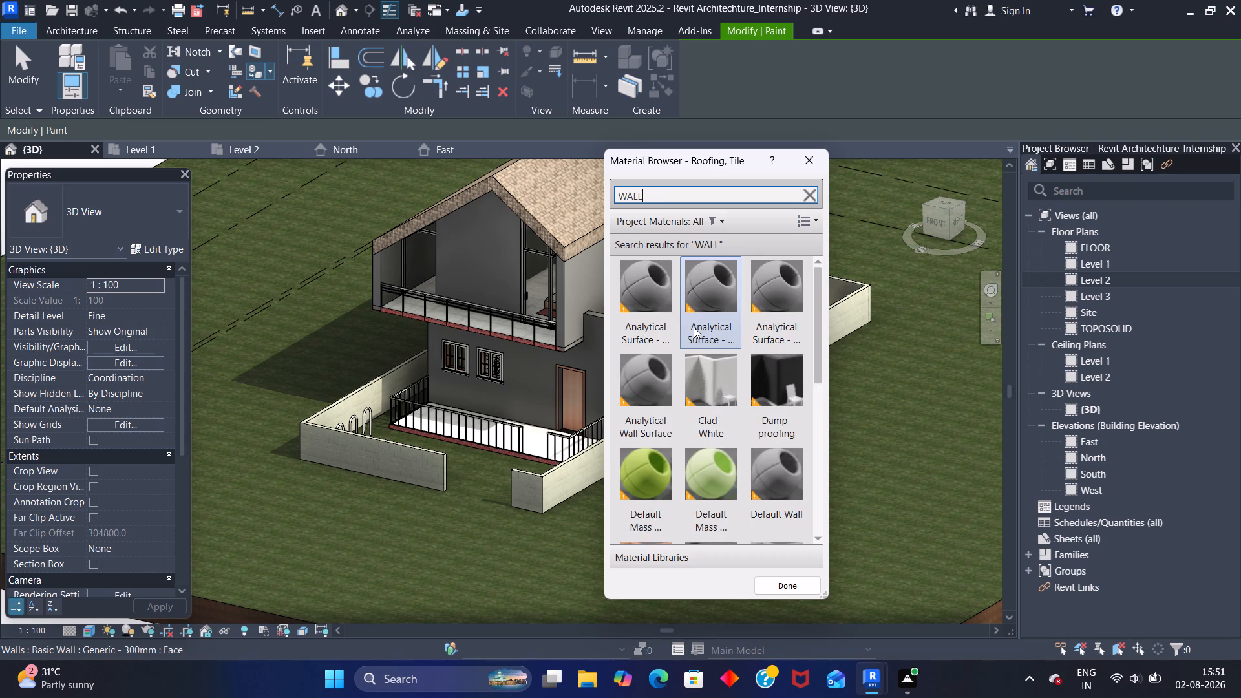
scroll(694, 327, "up", 3)
left_click(812, 169)
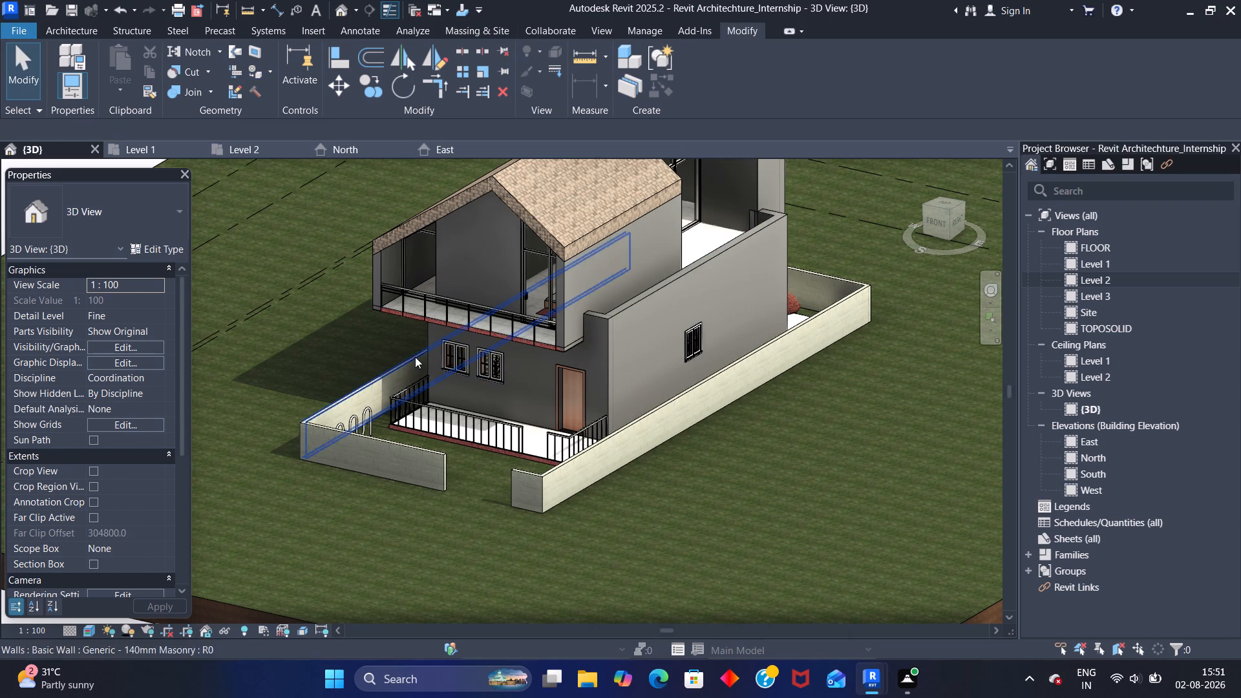
Examine the house's front facade, especially the upper balcony's railing, floor surface and floor edge.
middle_click_drag(344, 328, 438, 383, "shift")
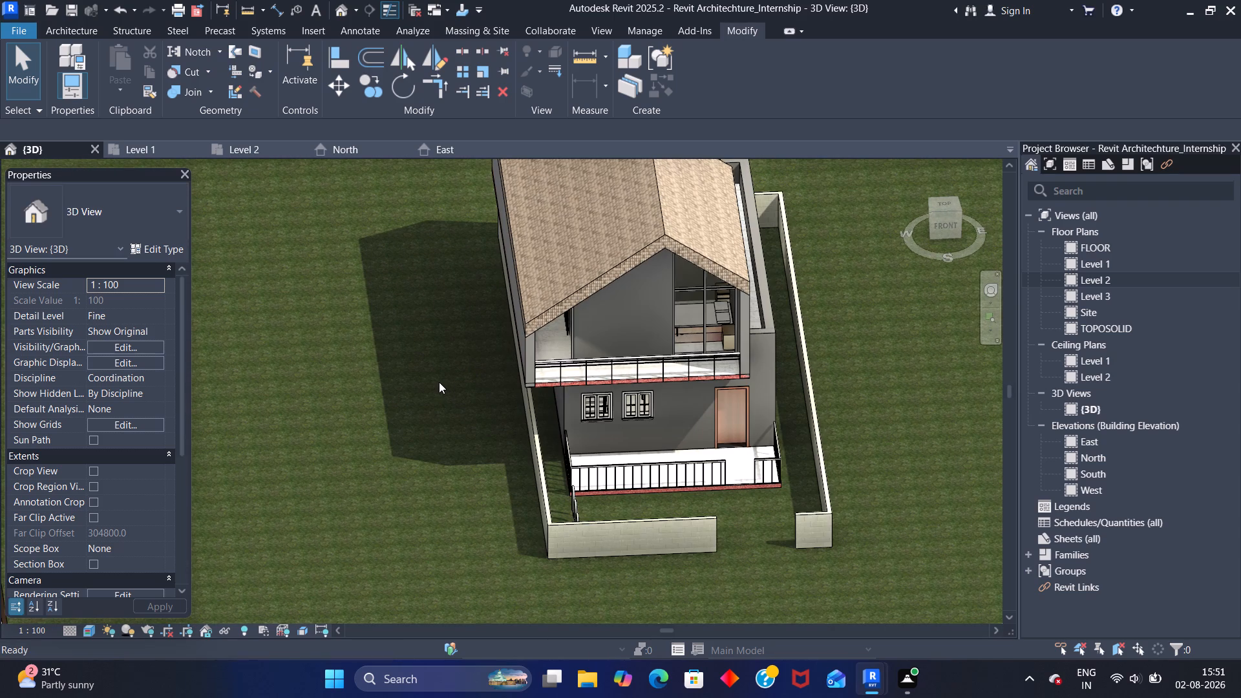
scroll(443, 382, "up", 1)
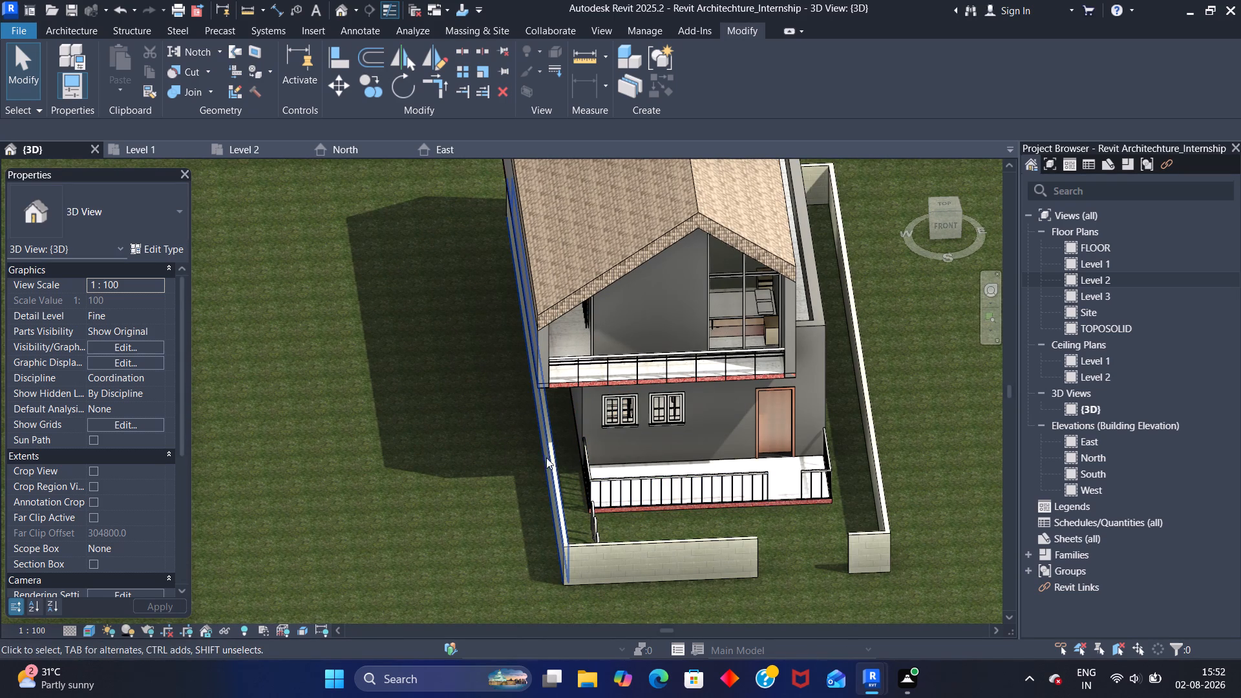
middle_click_drag(544, 456, 534, 407, "shift")
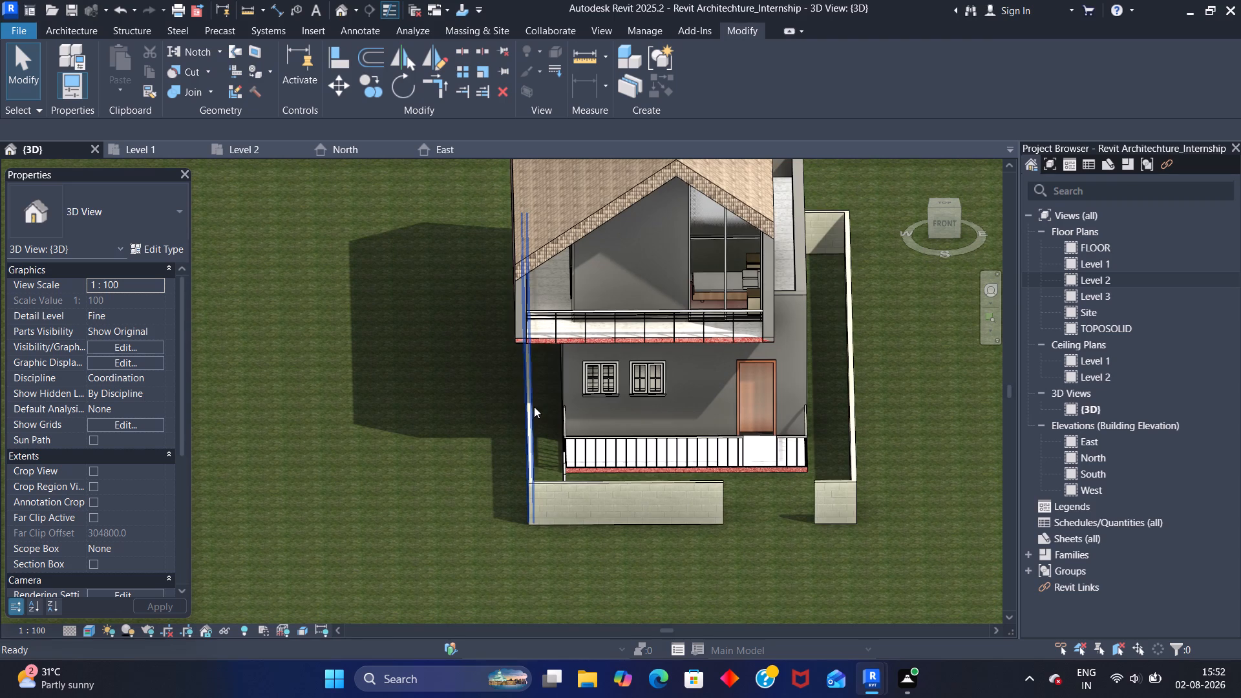
scroll(550, 357, "up", 6)
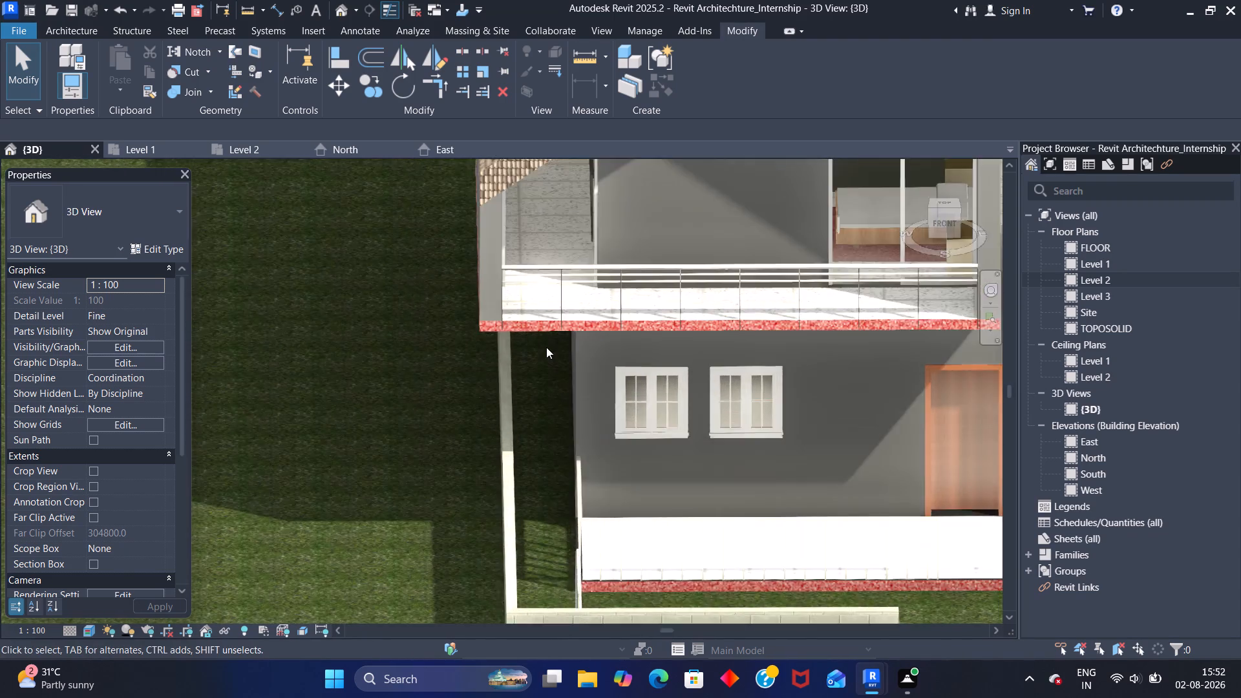
scroll(546, 347, "up", 4)
middle_click_drag(538, 253, 476, 376)
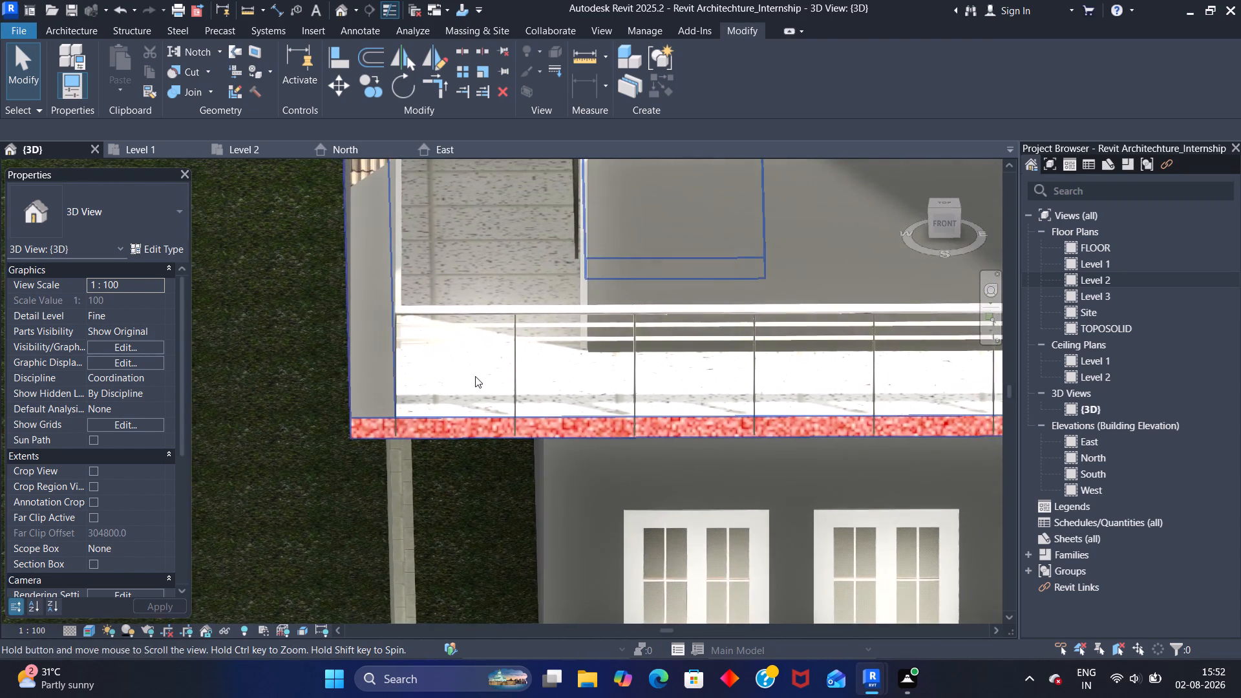
left_click(547, 339)
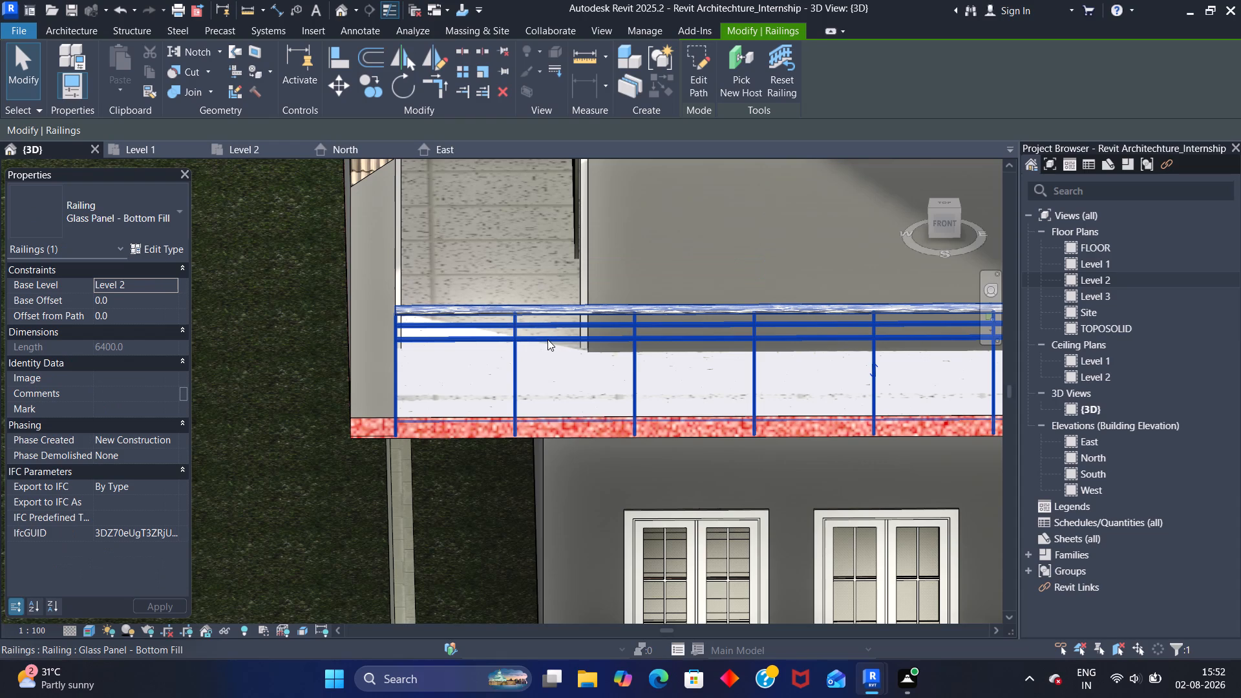
key("Escape")
scroll(494, 370, "up", 8)
left_click(513, 301)
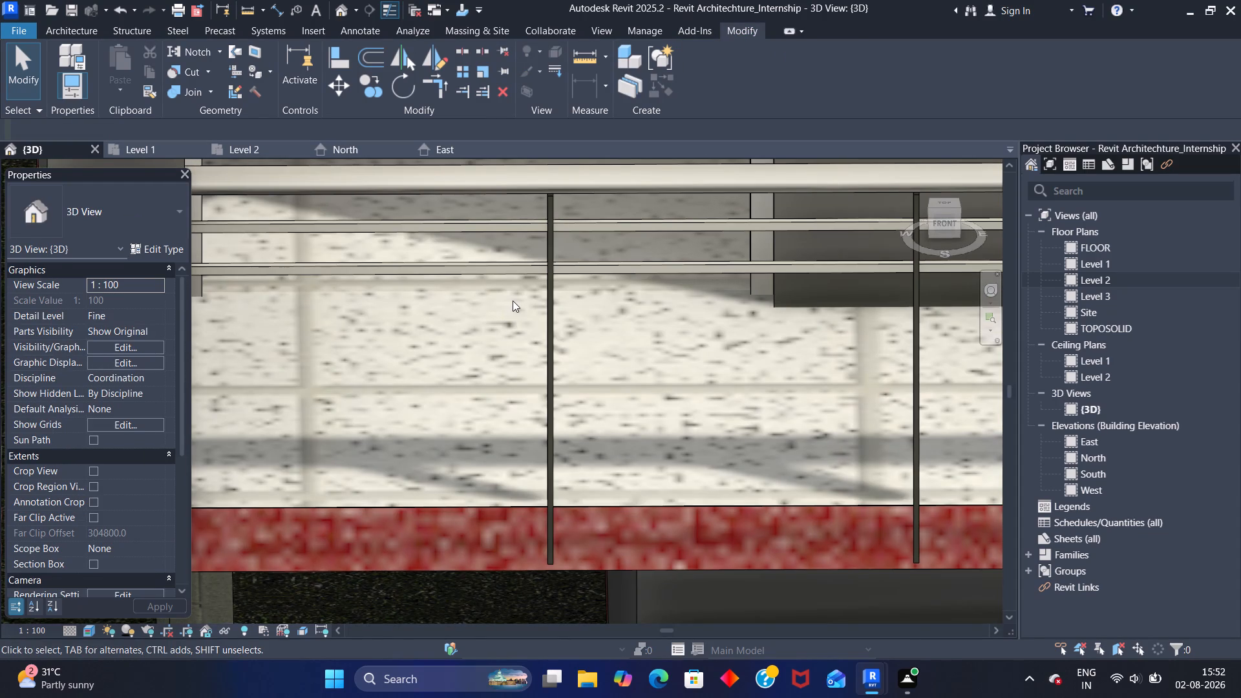
scroll(513, 301, "down", 11)
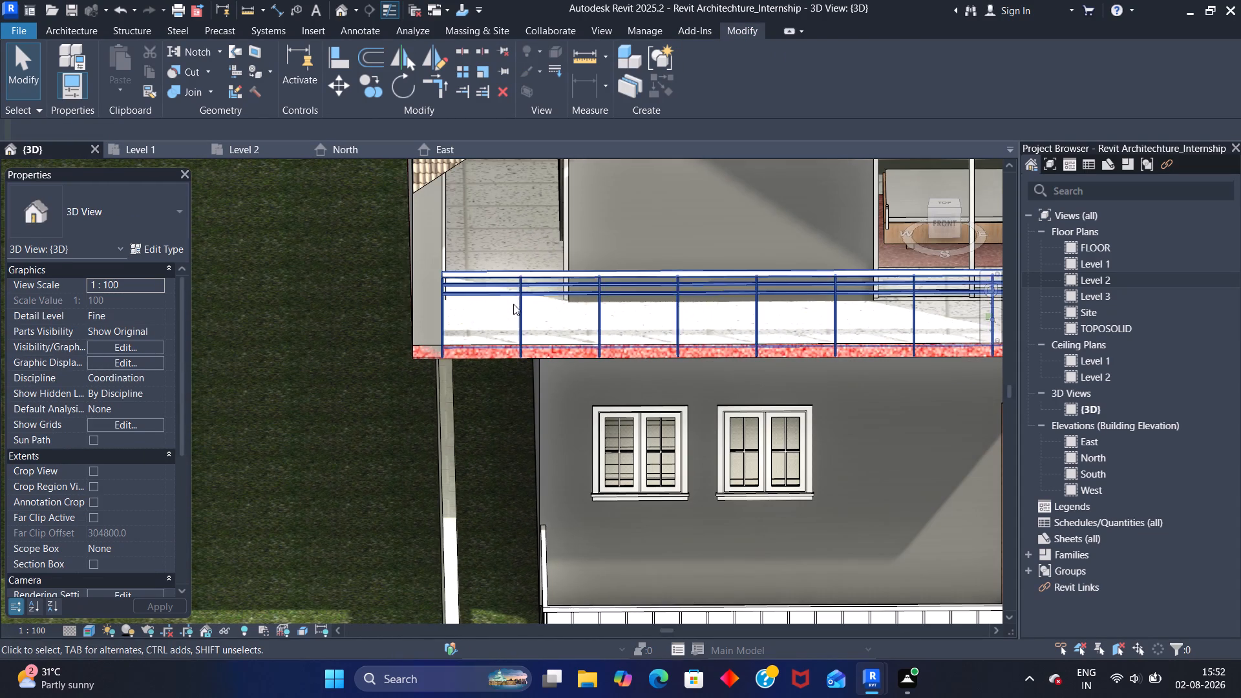
scroll(511, 301, "down", 5)
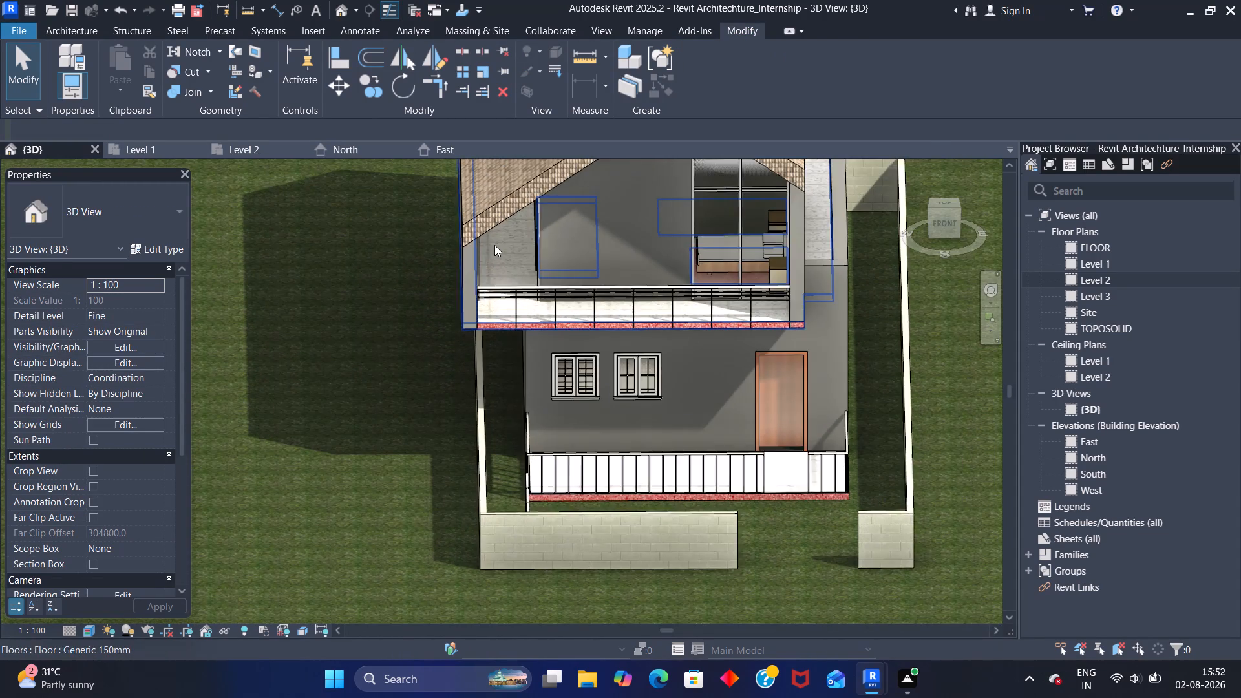
middle_click_drag(494, 250, 487, 299)
scroll(486, 312, "down", 5)
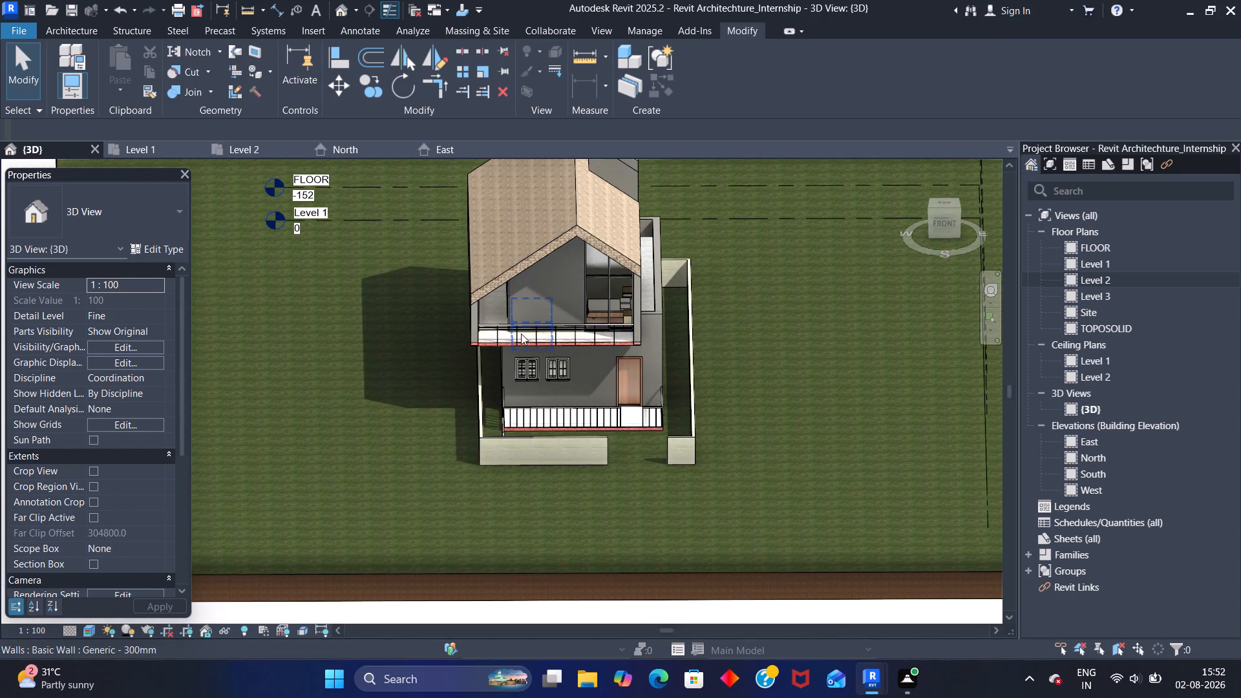
Paint the unpainted sloped side face of the roof cut-out, above the dark wall, with Roofing, Tile and finish painting.
middle_click_drag(546, 297, 460, 468)
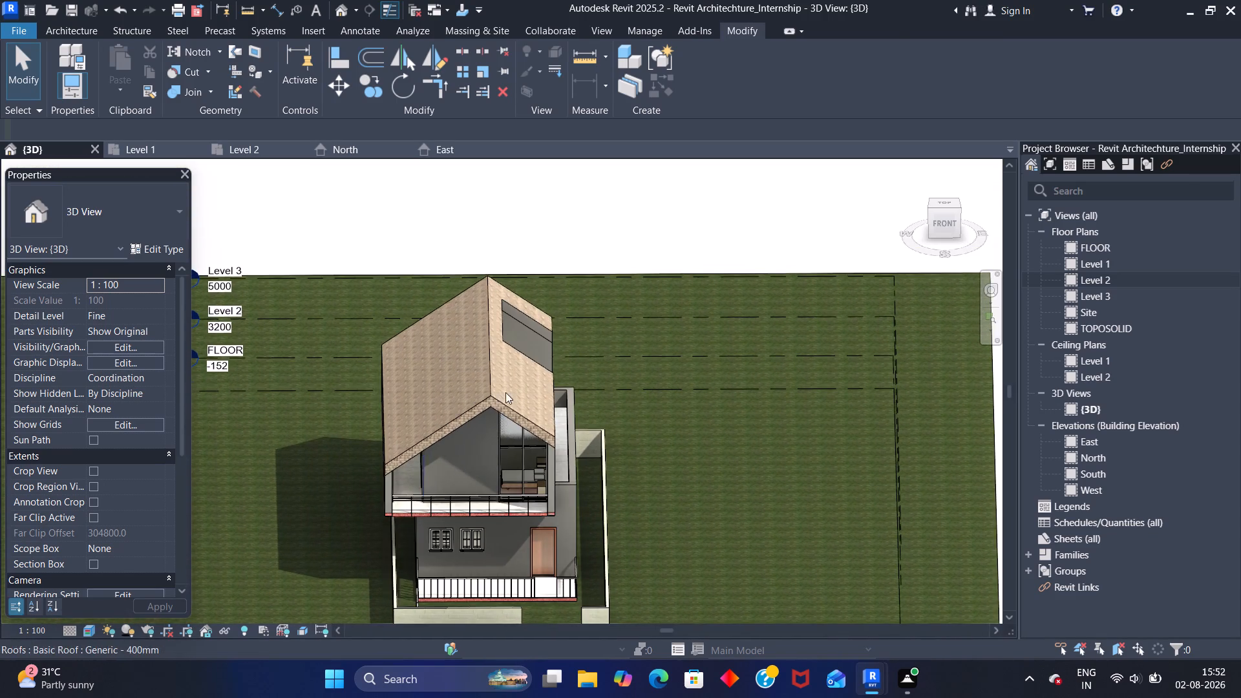
scroll(503, 377, "up", 4)
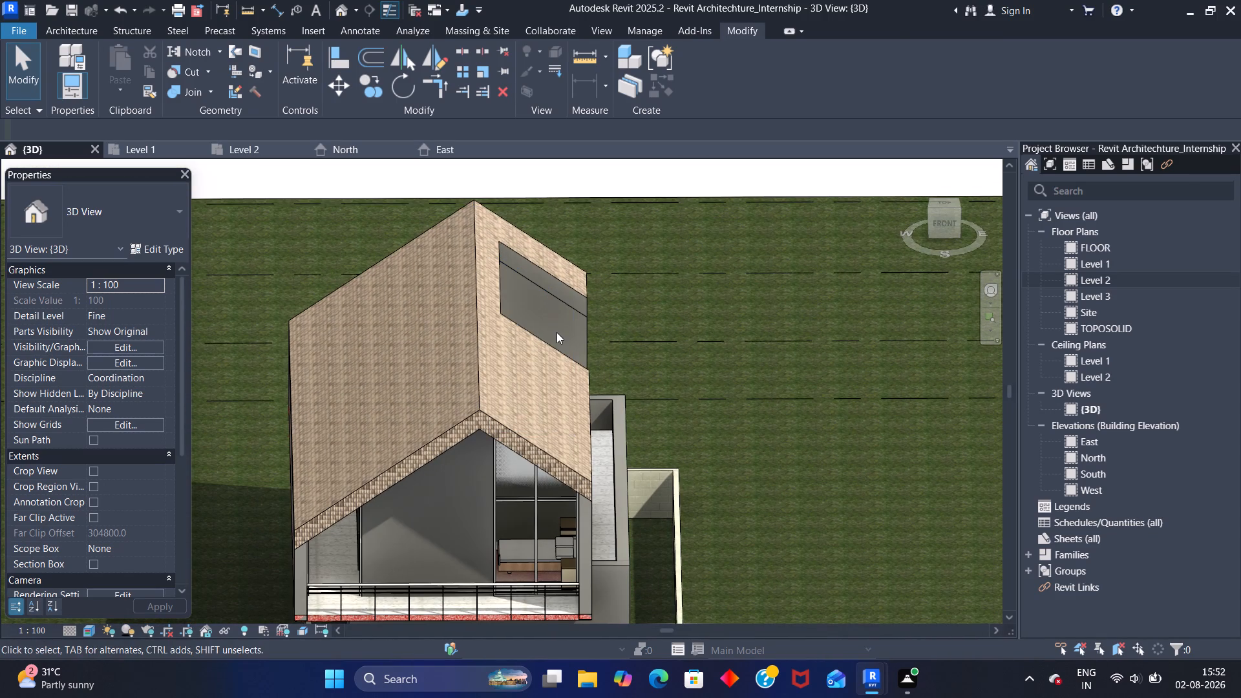
scroll(576, 342, "down", 1)
middle_click_drag(620, 350, 582, 361, "shift")
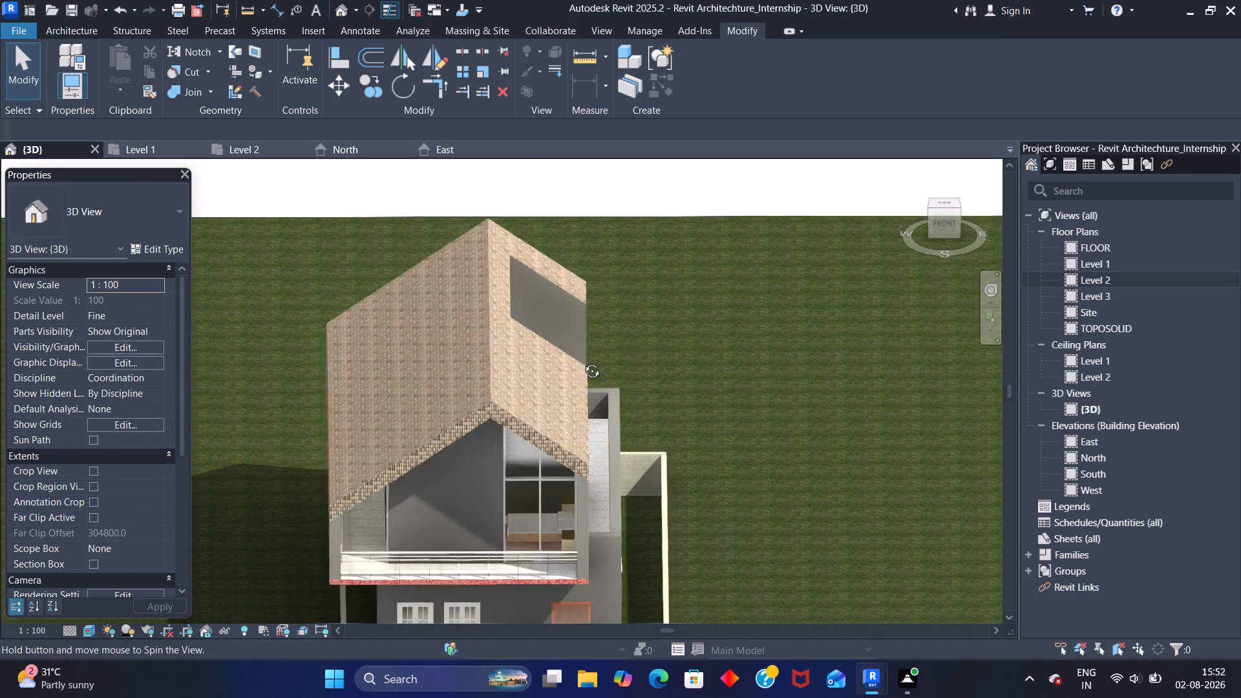
middle_click_drag(582, 361, 429, 348, "shift")
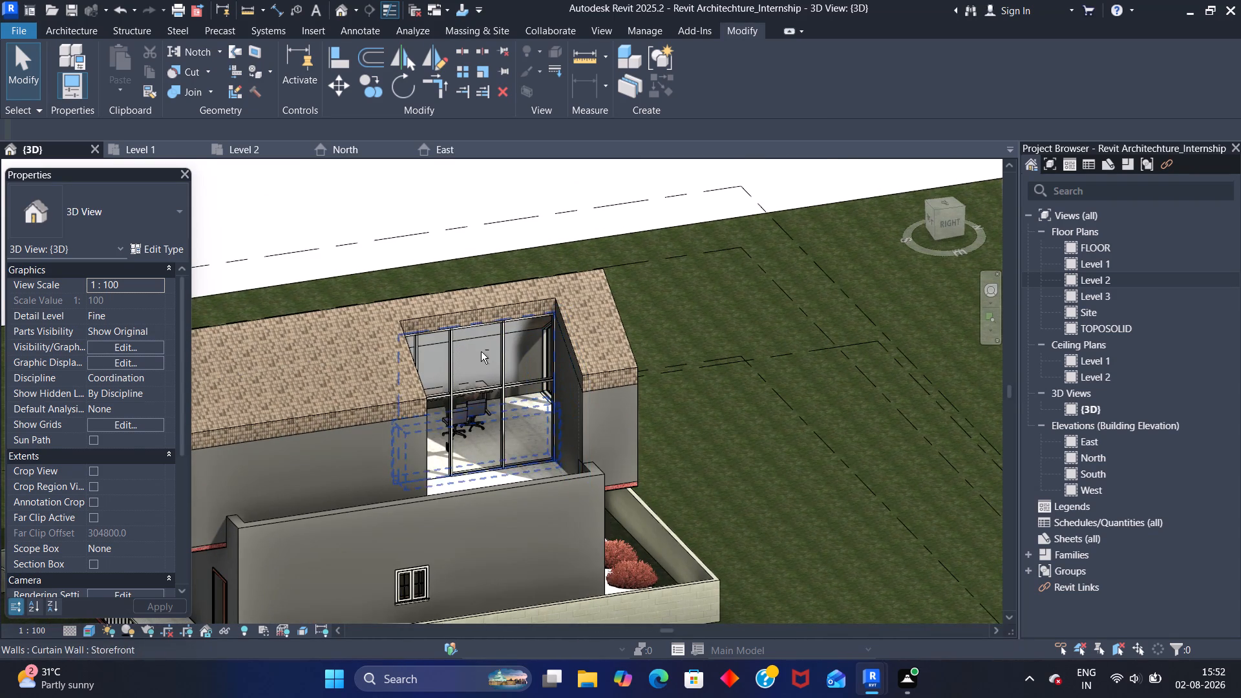
middle_click_drag(481, 352, 588, 315, "shift")
scroll(558, 281, "up", 7)
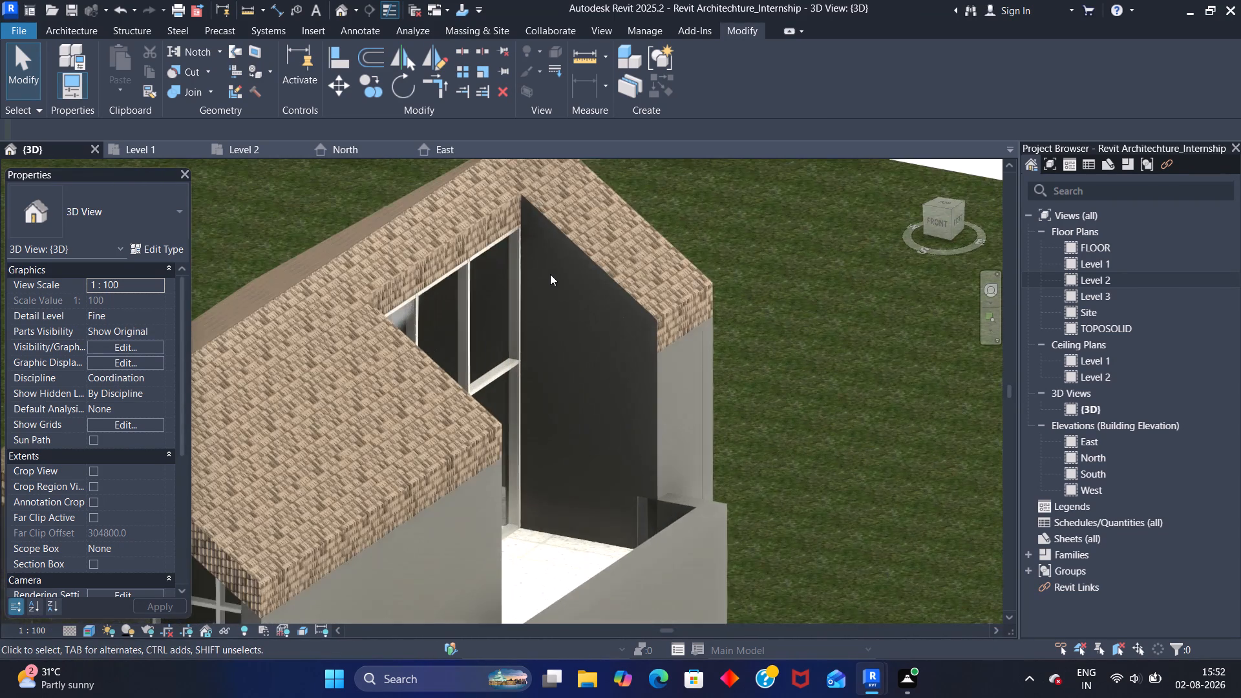
scroll(550, 274, "up", 1)
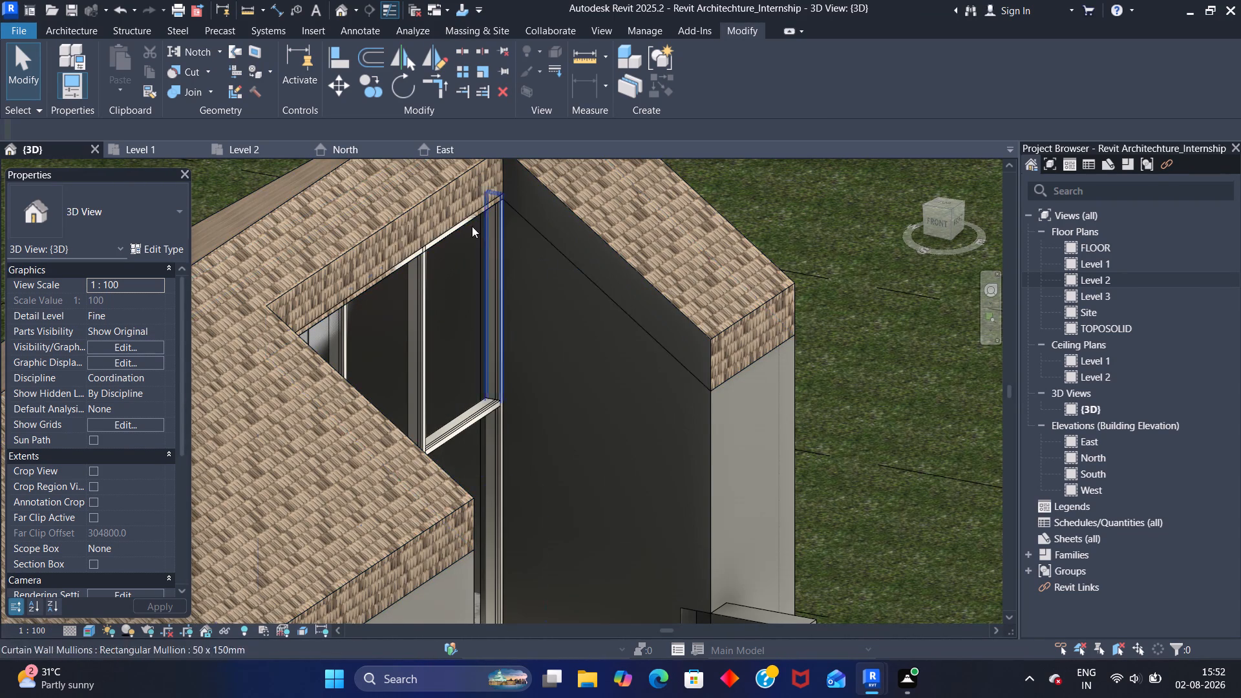
left_click(251, 49)
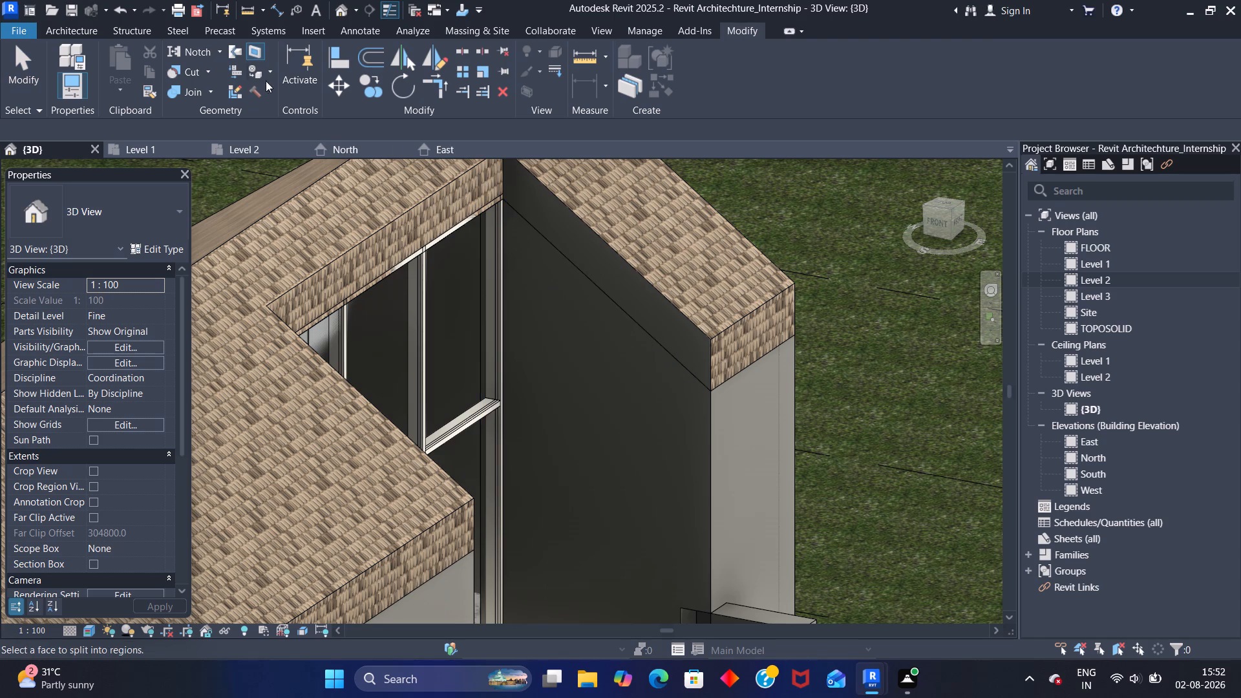
left_click(245, 63)
left_click(248, 68)
left_click(255, 70)
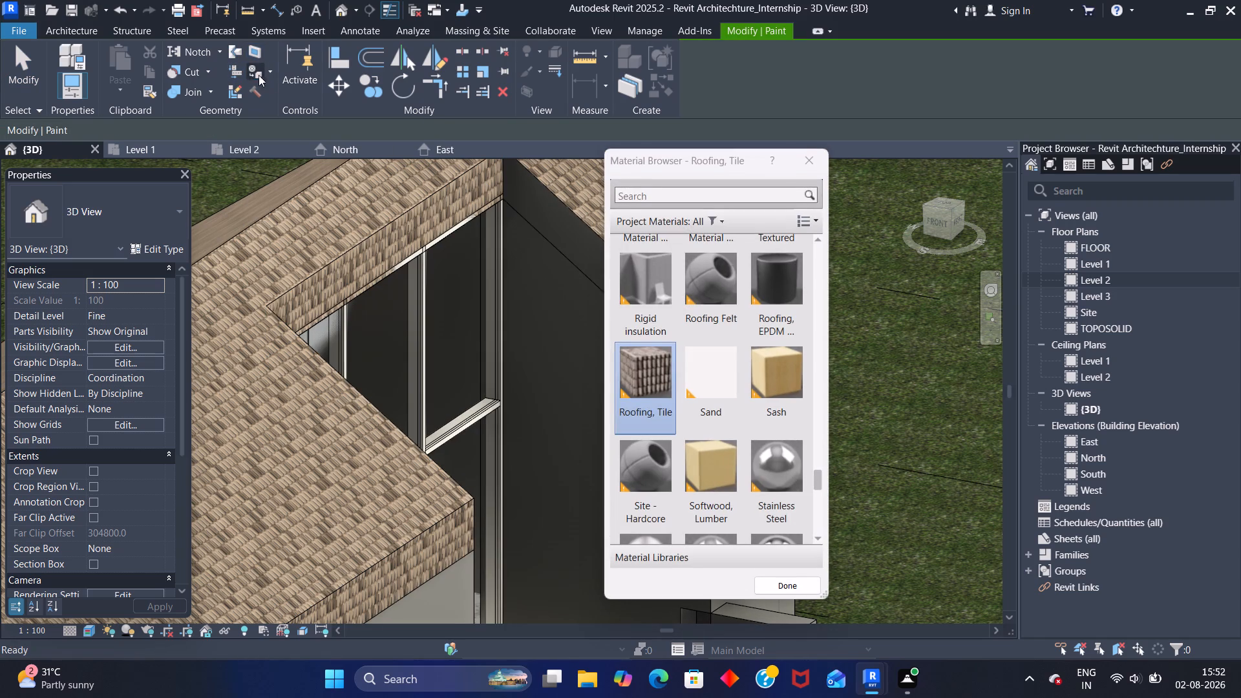
left_click(630, 366)
left_click(569, 240)
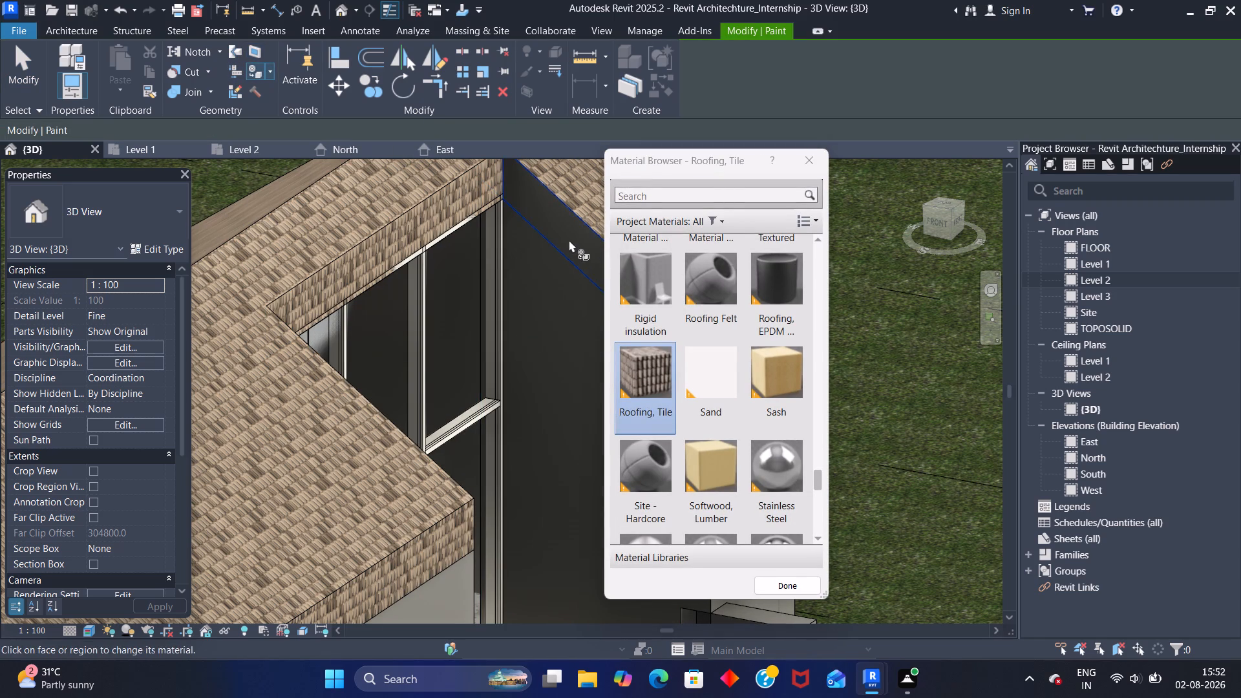
left_click(778, 584)
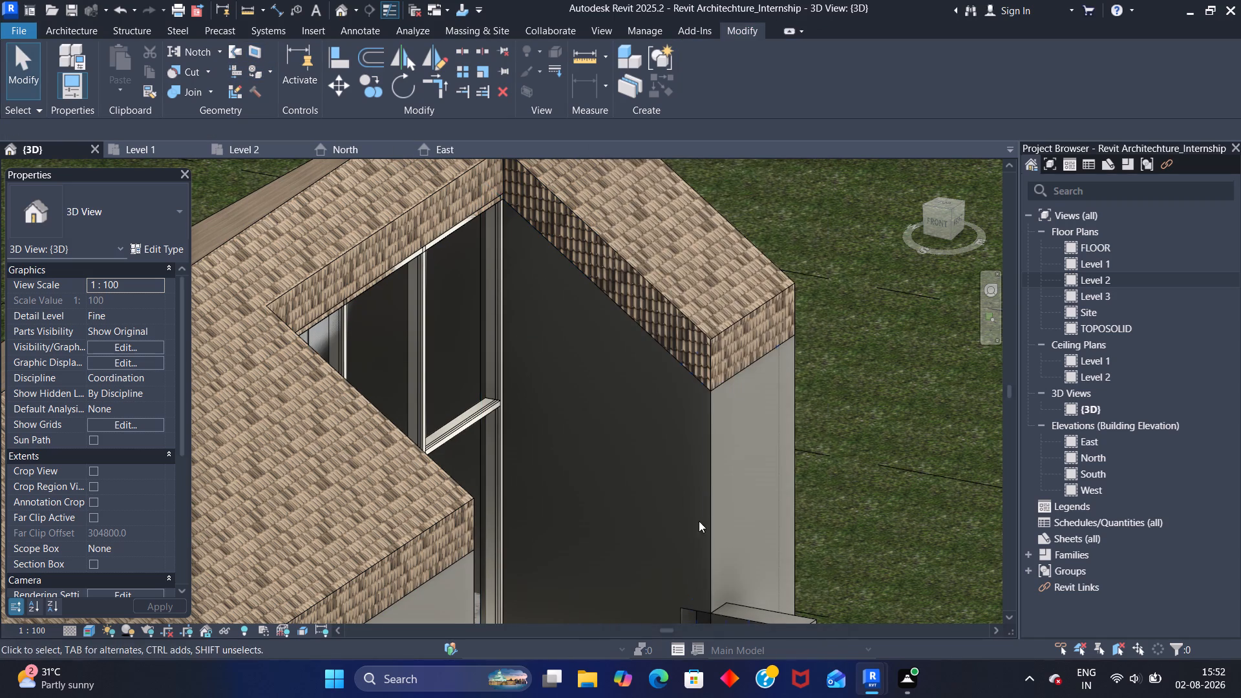
Examine the roof cut-out's lower edge where it meets the top of the glazed wall and its mullions.
scroll(682, 512, "down", 7)
middle_click_drag(628, 418, 646, 284)
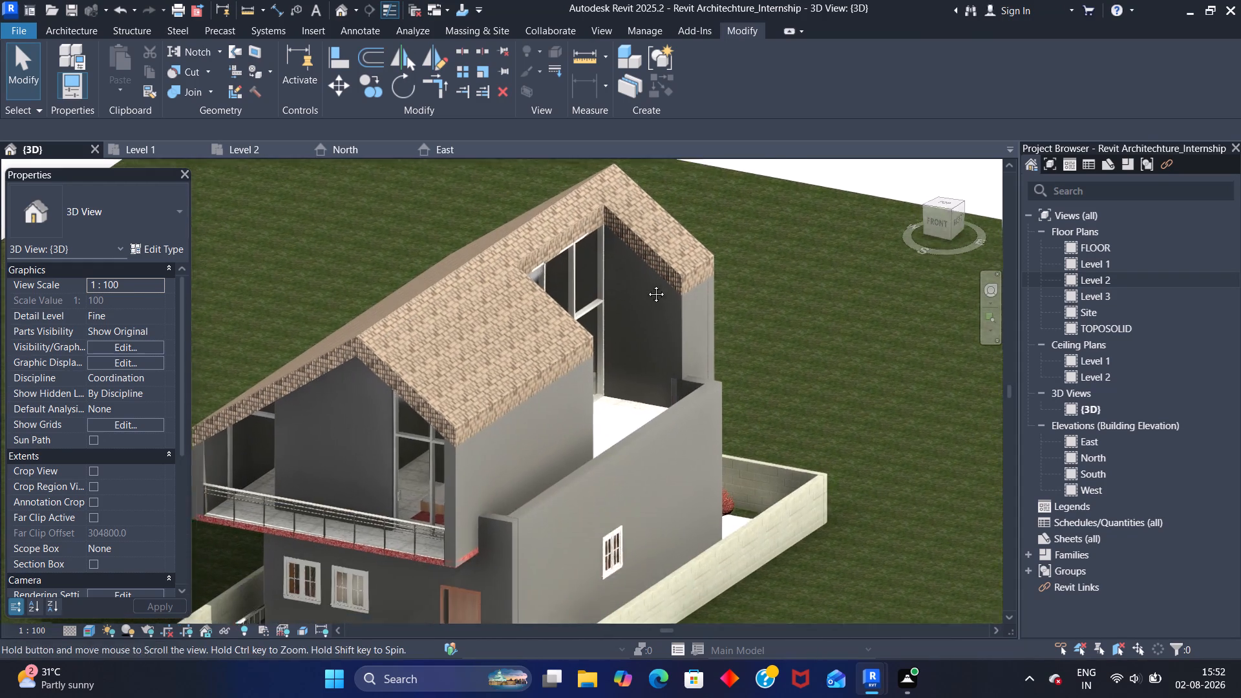
middle_click_drag(646, 284, 649, 282)
scroll(637, 343, "down", 1)
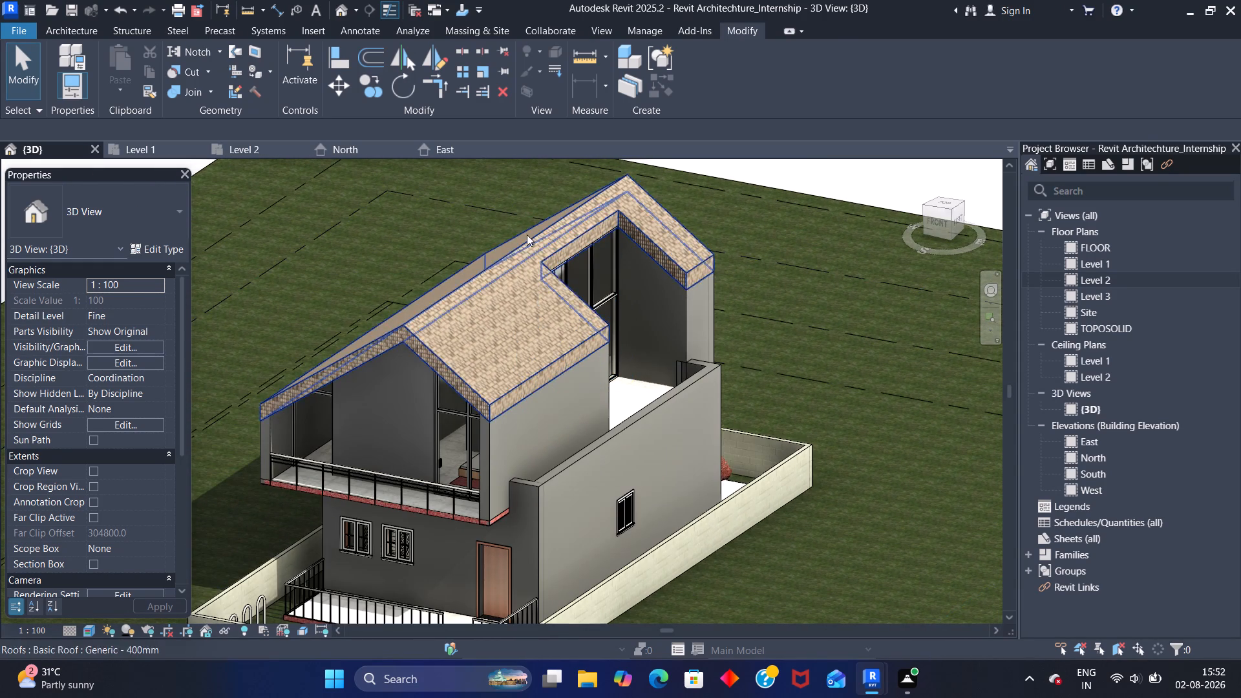
scroll(547, 242, "up", 14)
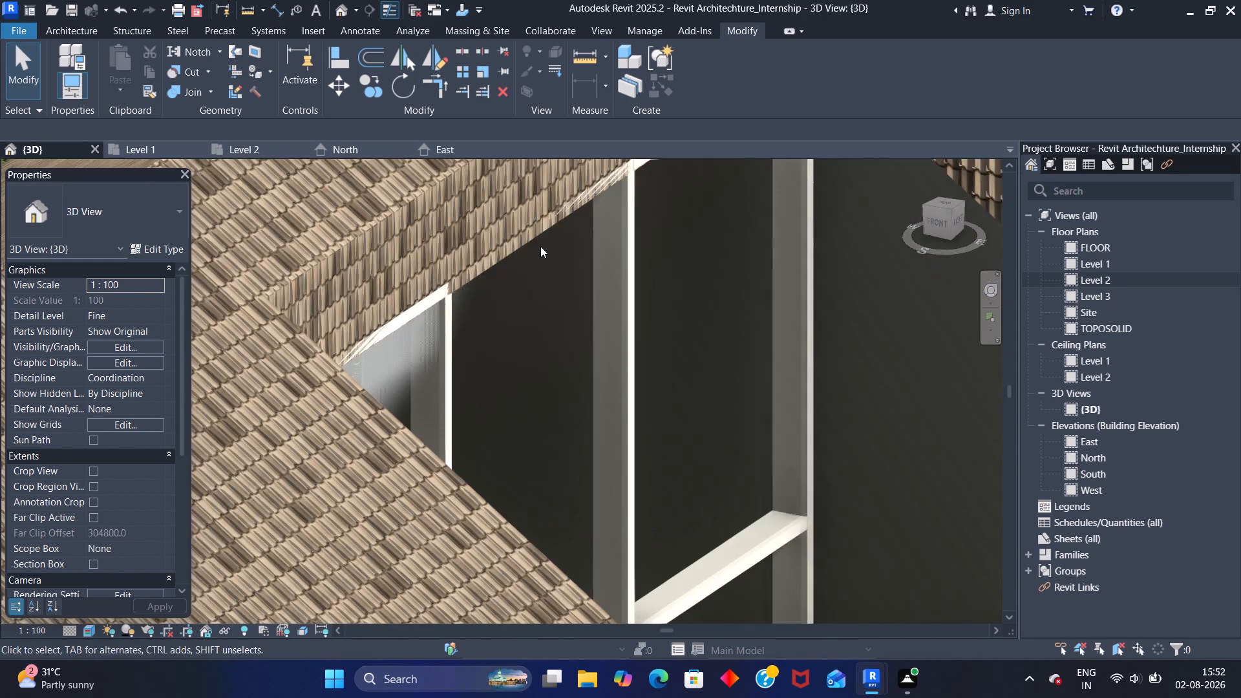
scroll(540, 246, "up", 5)
scroll(505, 251, "down", 5)
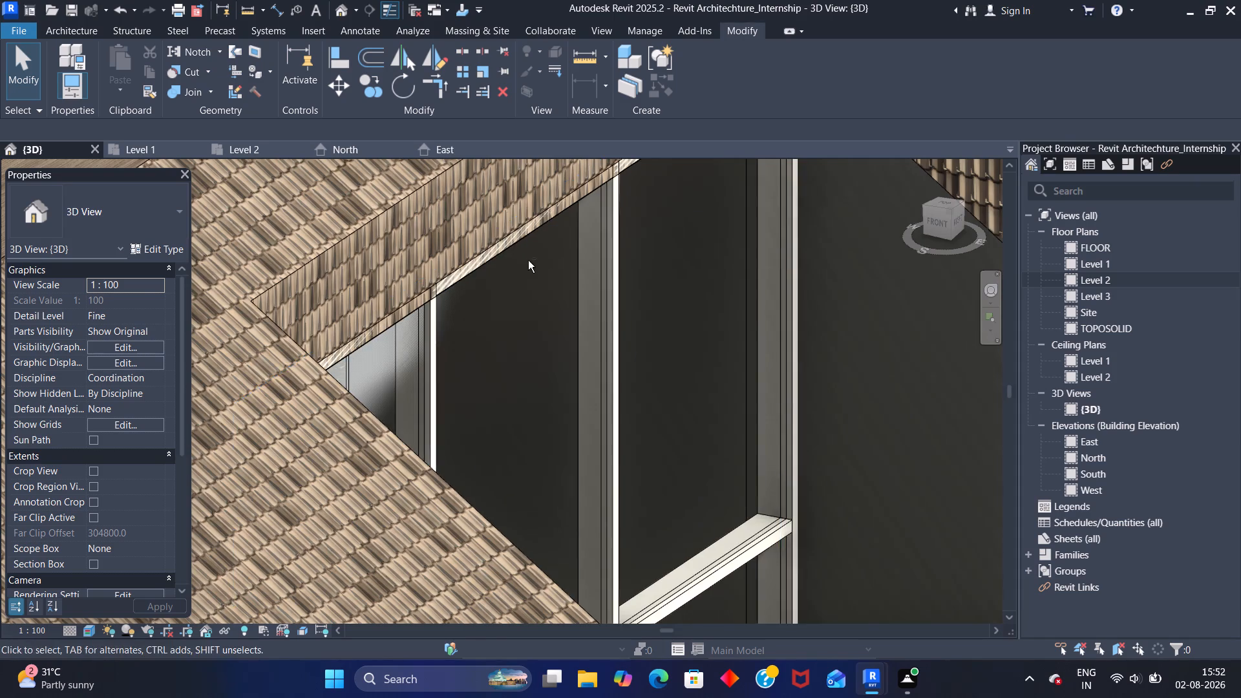
middle_click_drag(528, 260, 448, 316, "shift")
scroll(456, 344, "up", 5)
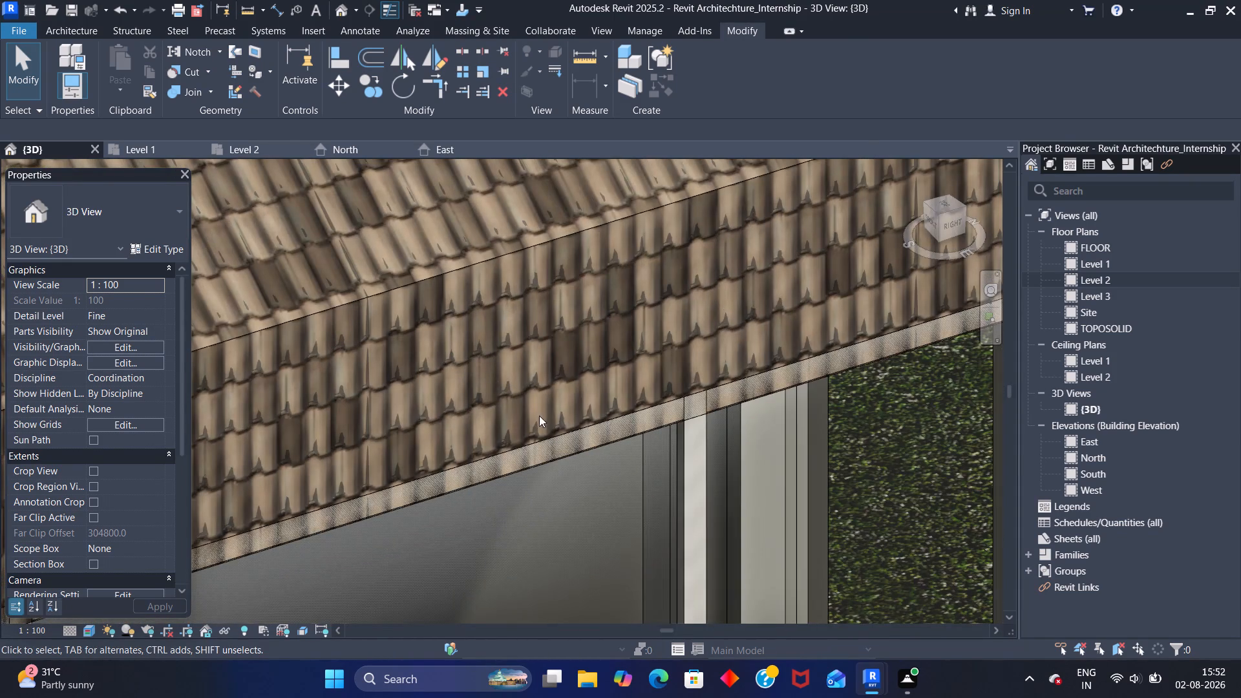
scroll(606, 437, "up", 4)
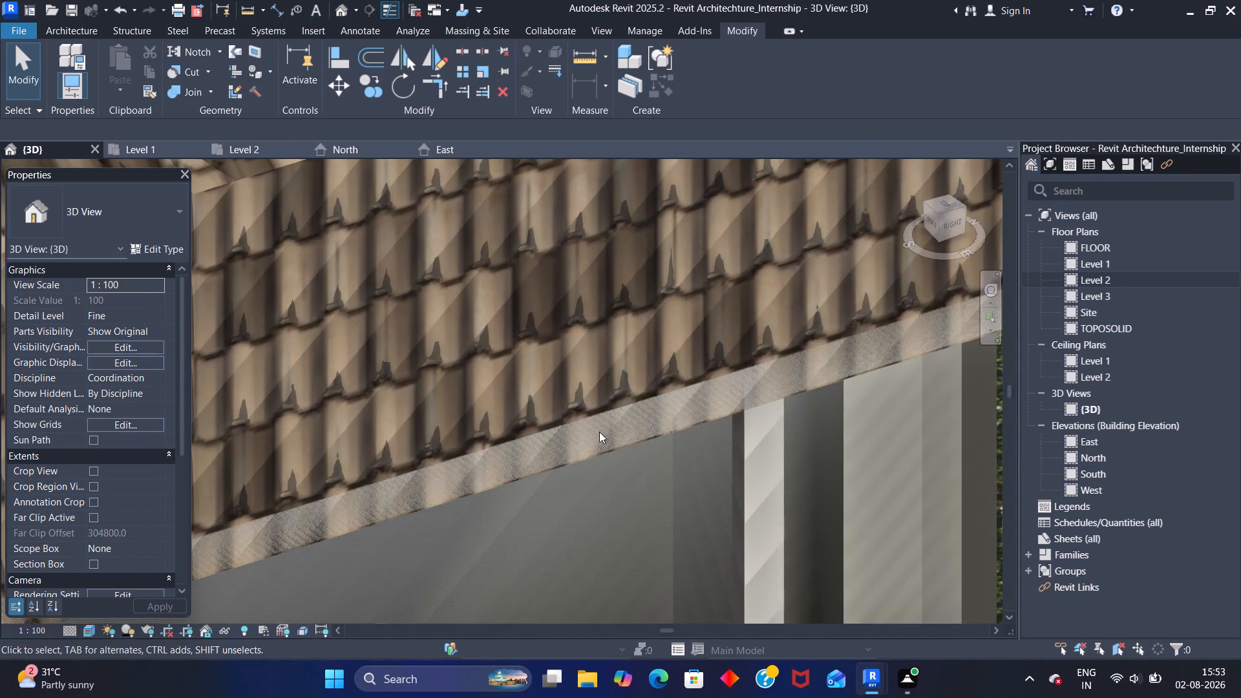
scroll(635, 438, "down", 3)
Examine the Storefront curtain wall beneath the roof cut-out in 3D, checking its top edge and the end mullion beside the roof slope.
left_click(709, 447)
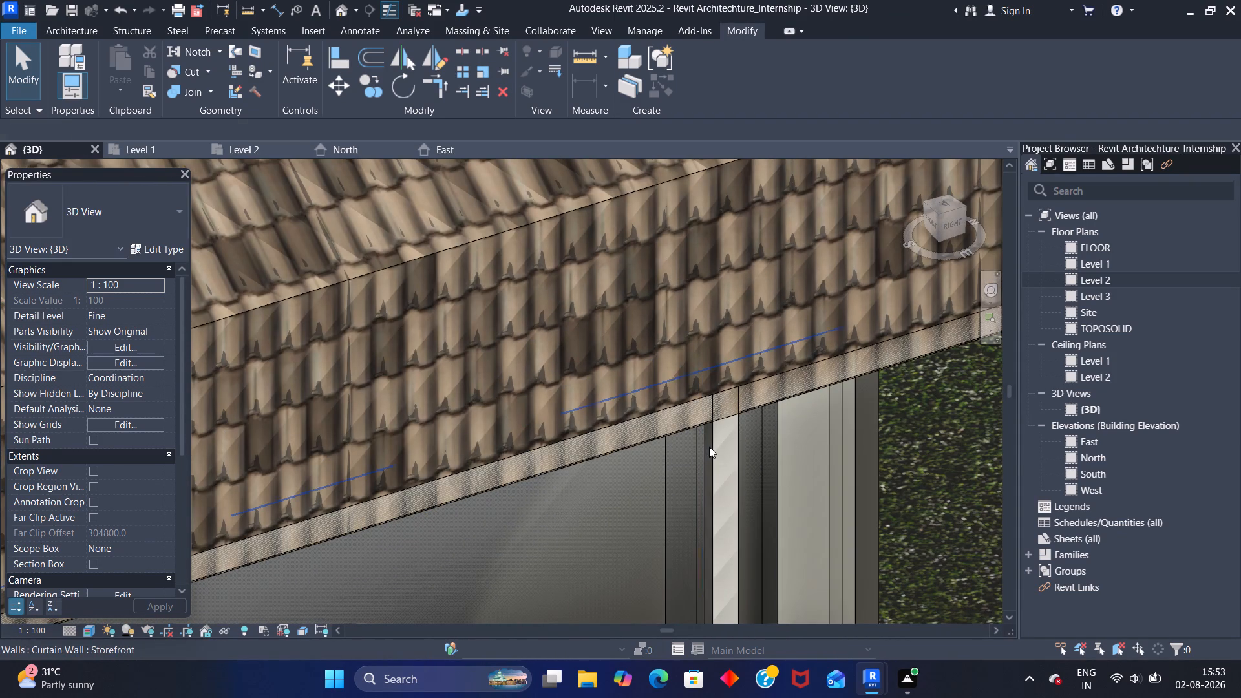
left_click(725, 436)
scroll(708, 442, "down", 4)
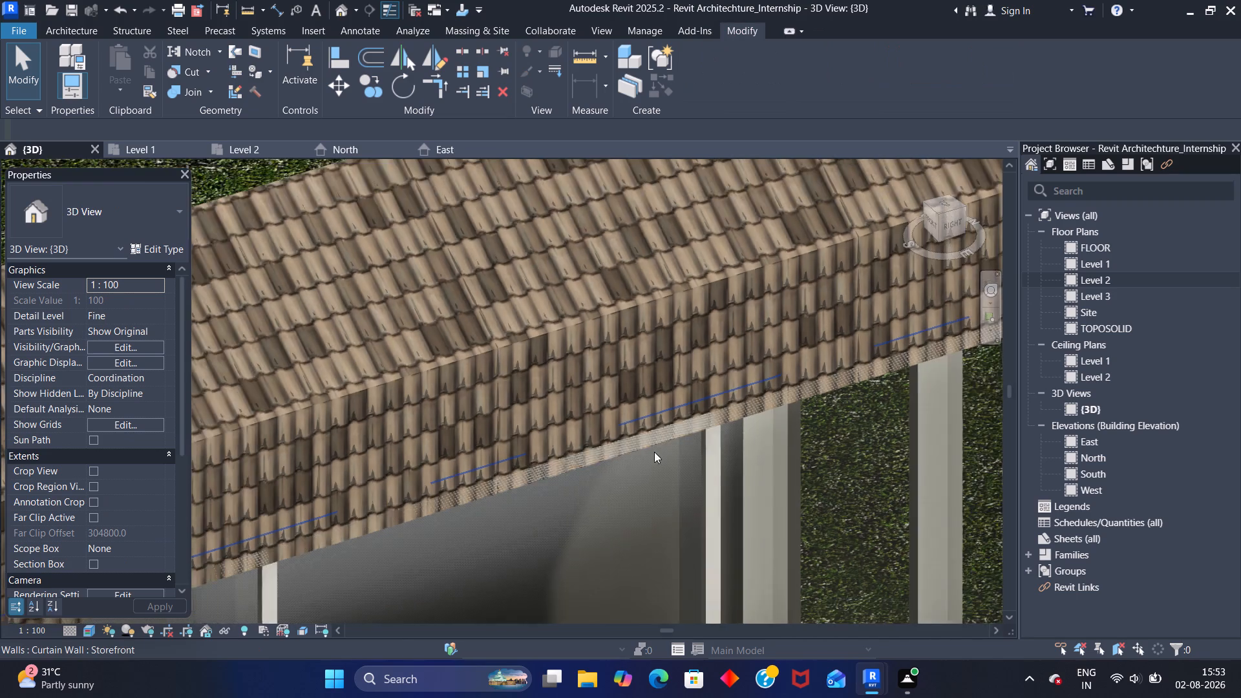
middle_click_drag(649, 434, 667, 164)
scroll(584, 281, "down", 2)
left_click(350, 342)
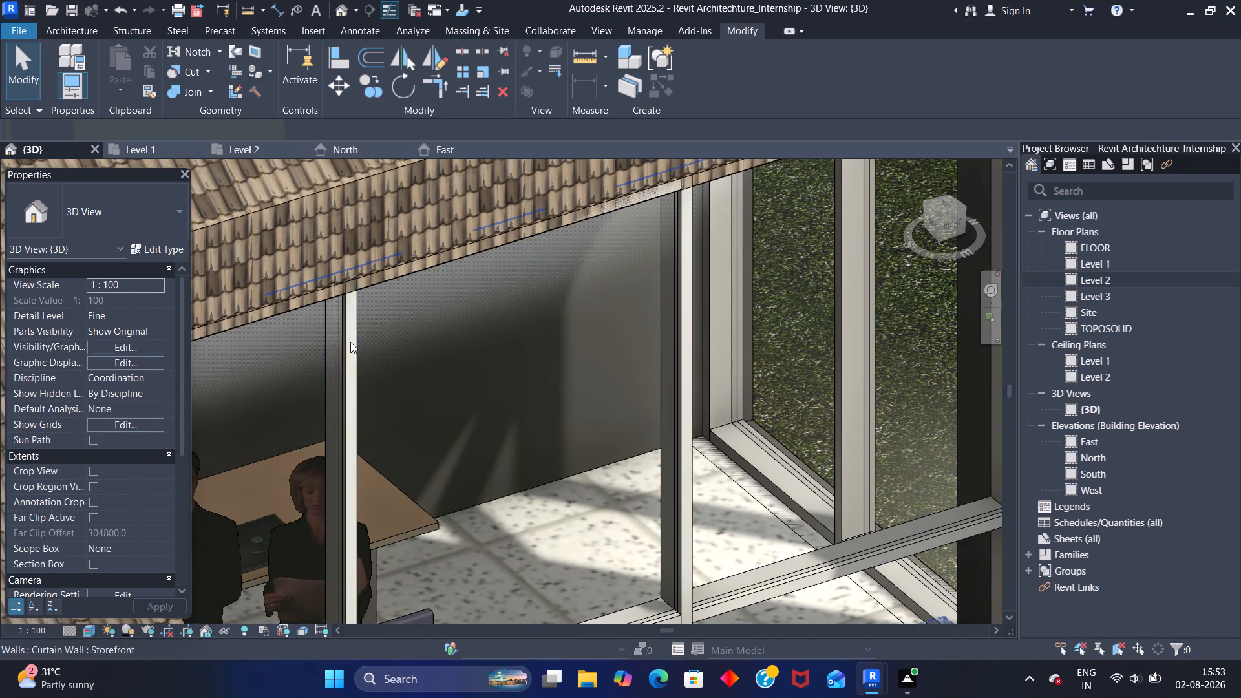
scroll(344, 322, "down", 5)
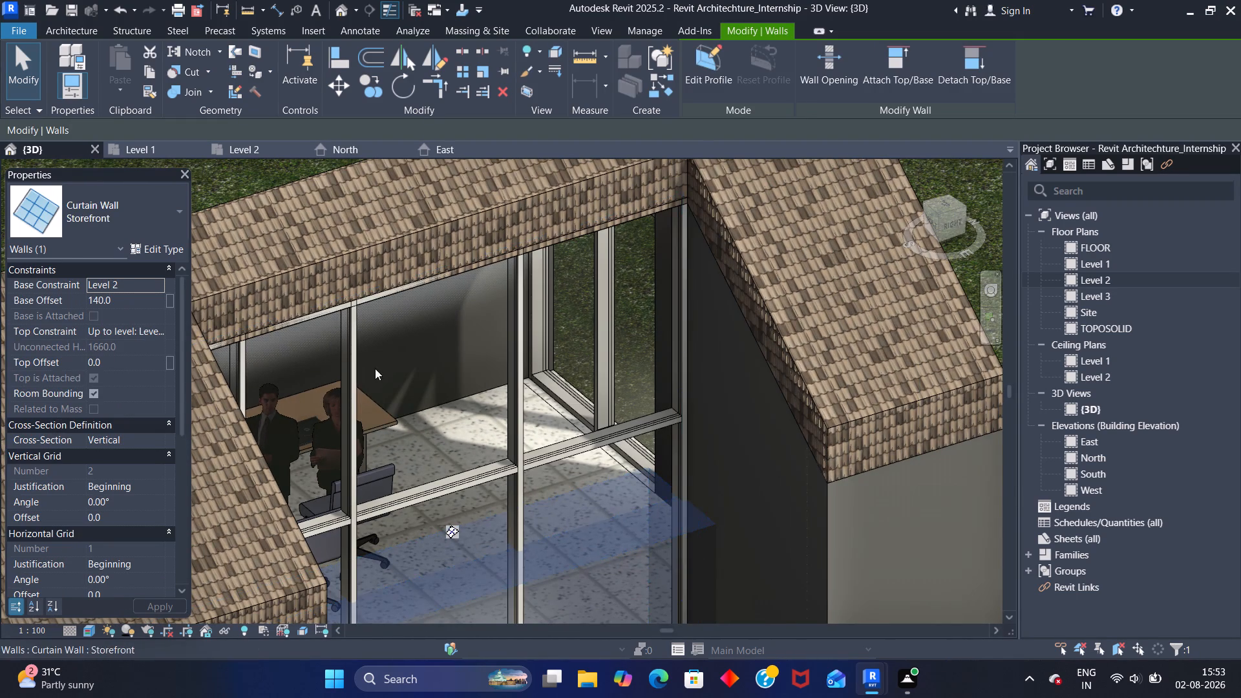
middle_click_drag(453, 396, 356, 369, "shift")
middle_click_drag(266, 301, 334, 280)
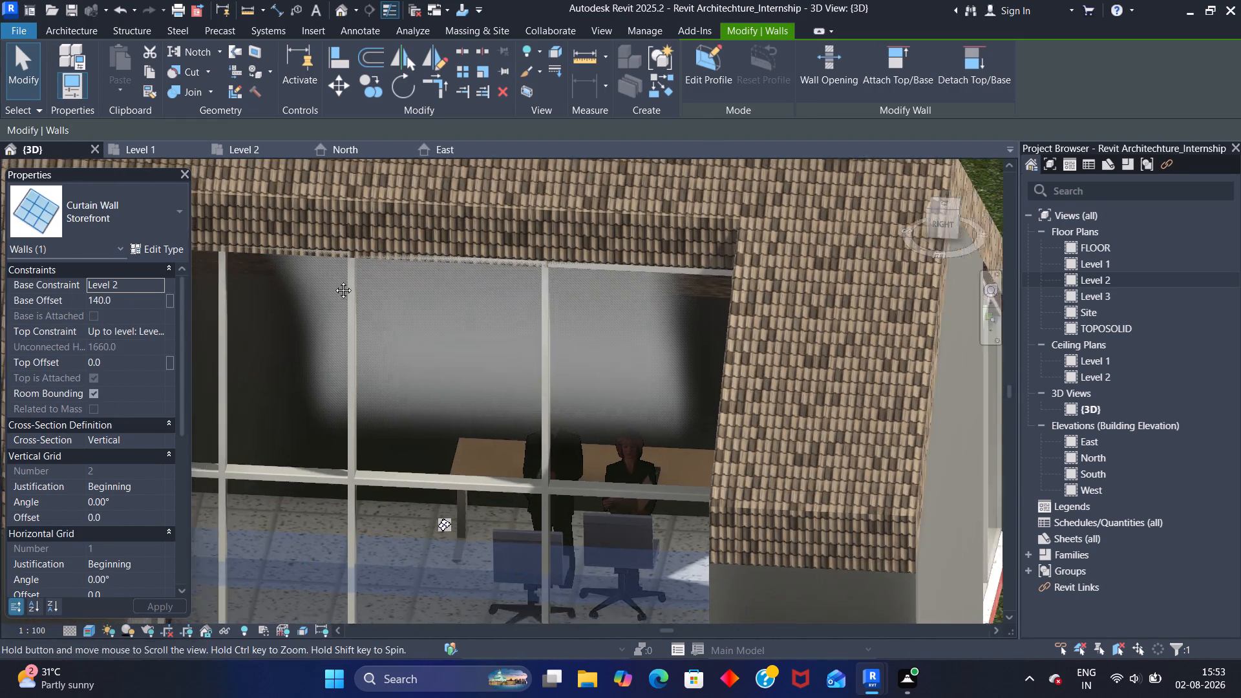
middle_click_drag(334, 280, 540, 237)
scroll(422, 213, "up", 2)
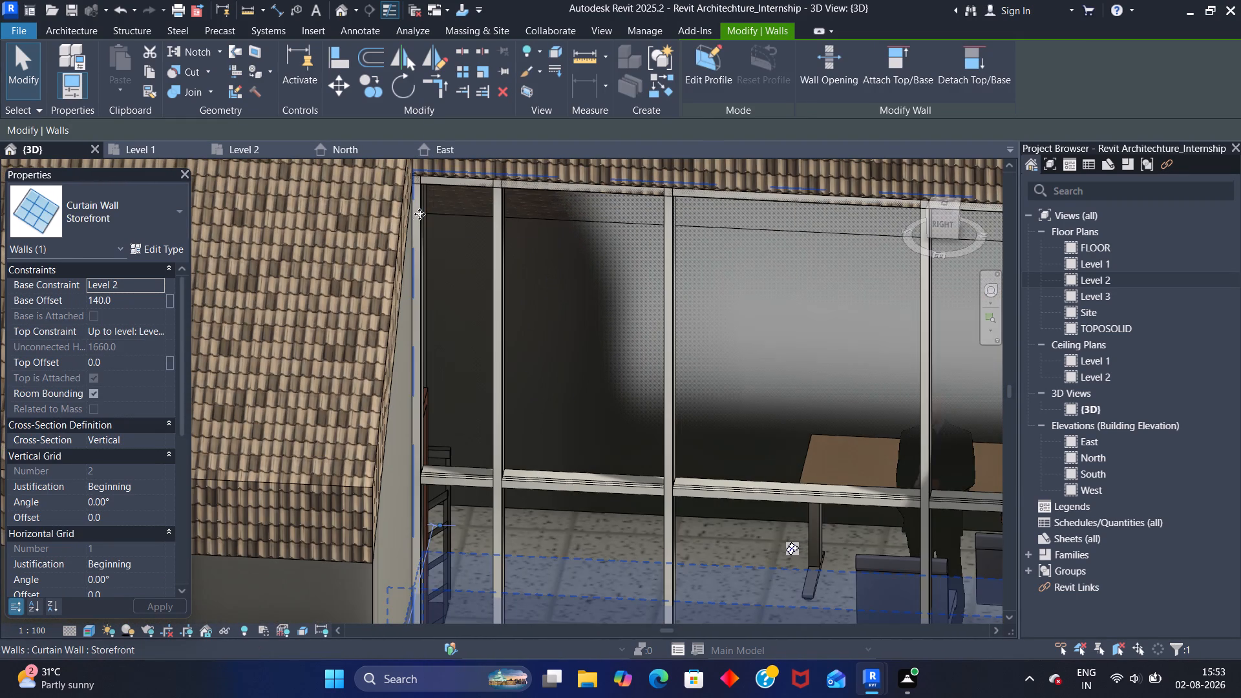
left_click(412, 269)
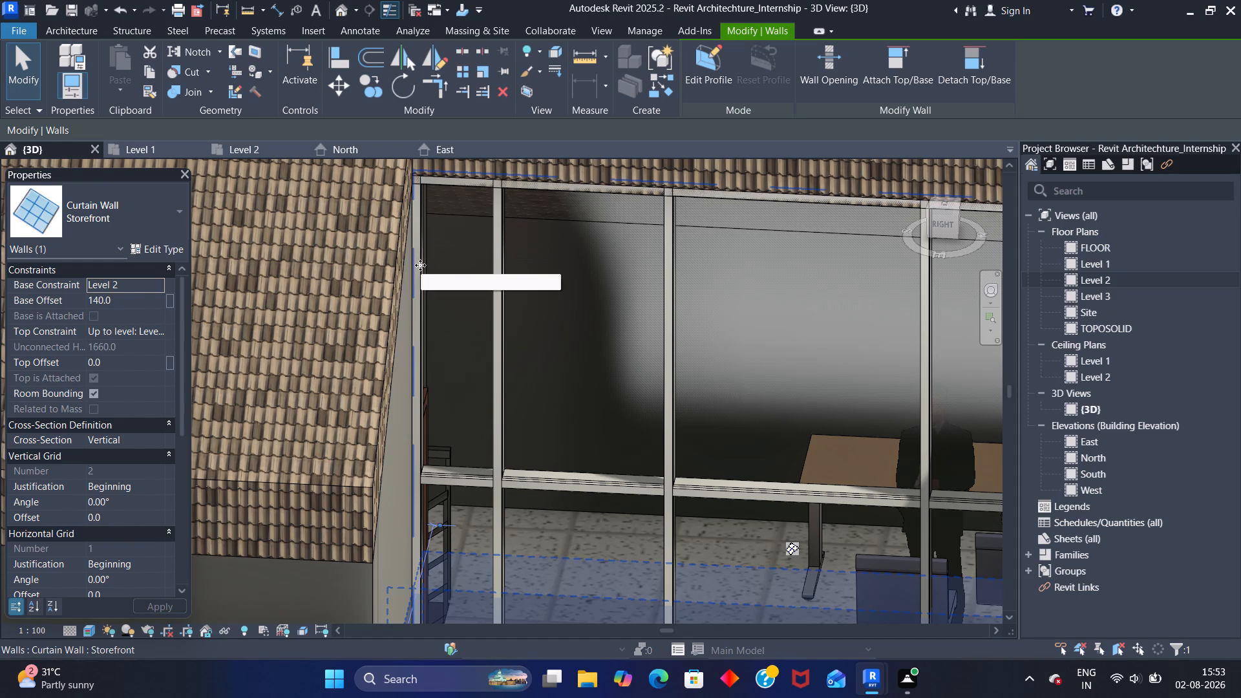
key("Escape")
key("Escape")
left_click(415, 270)
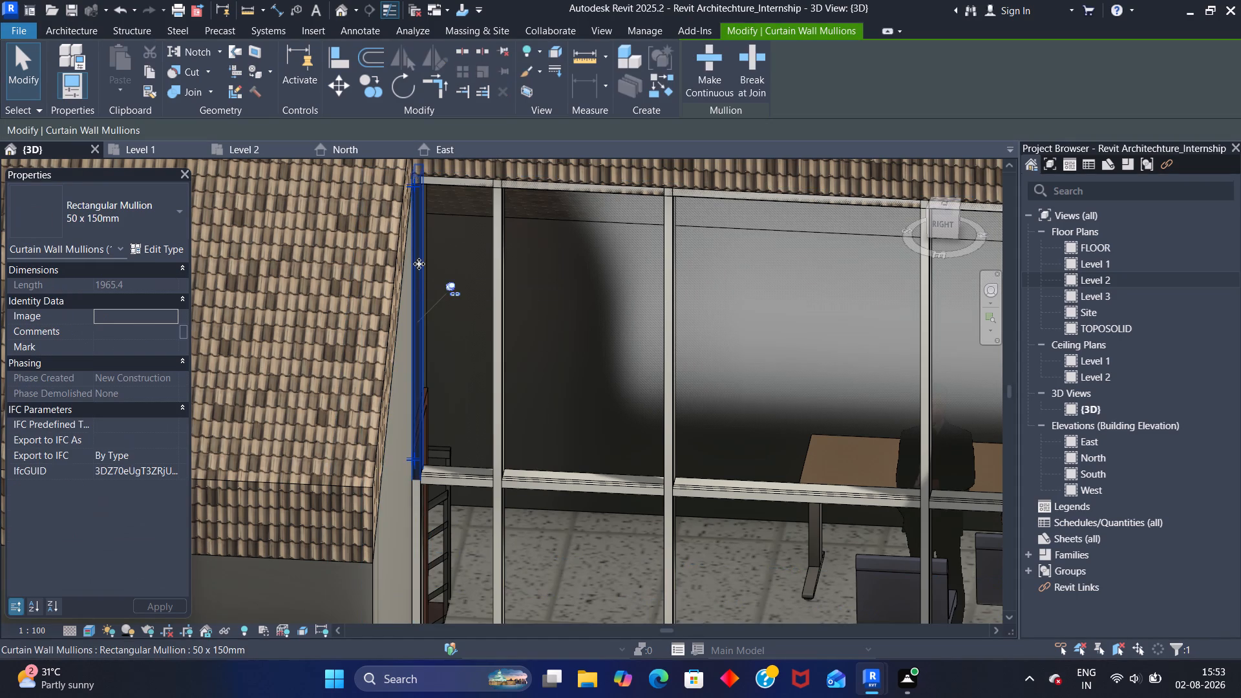
key("Escape")
left_click(428, 171)
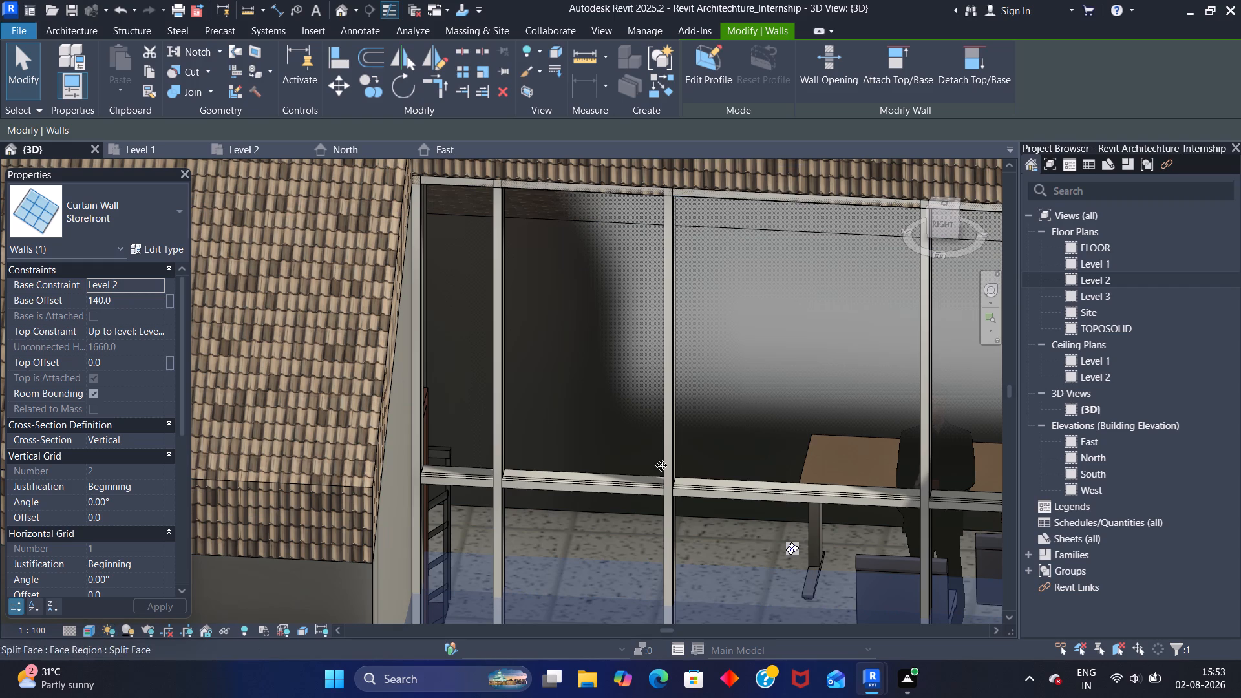
Check the North and East elevations, examining in East where the Storefront curtain wall's top edge meets the roof cut-out.
double_click(1094, 453)
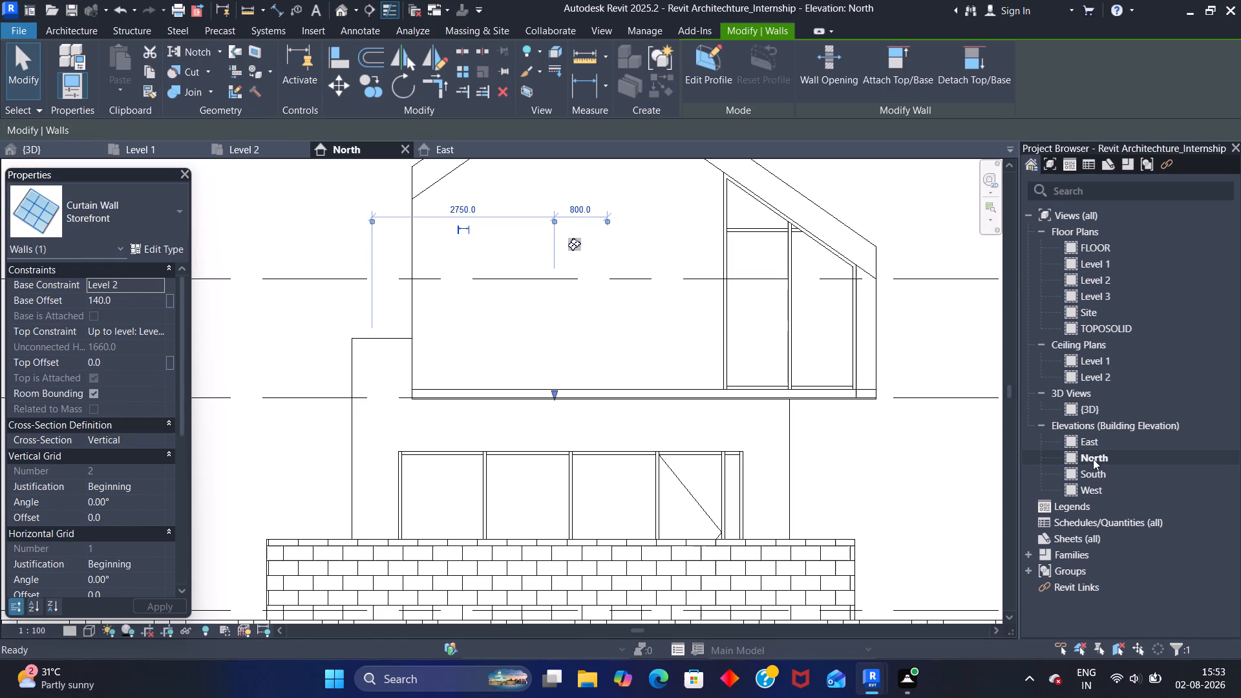
double_click(1109, 442)
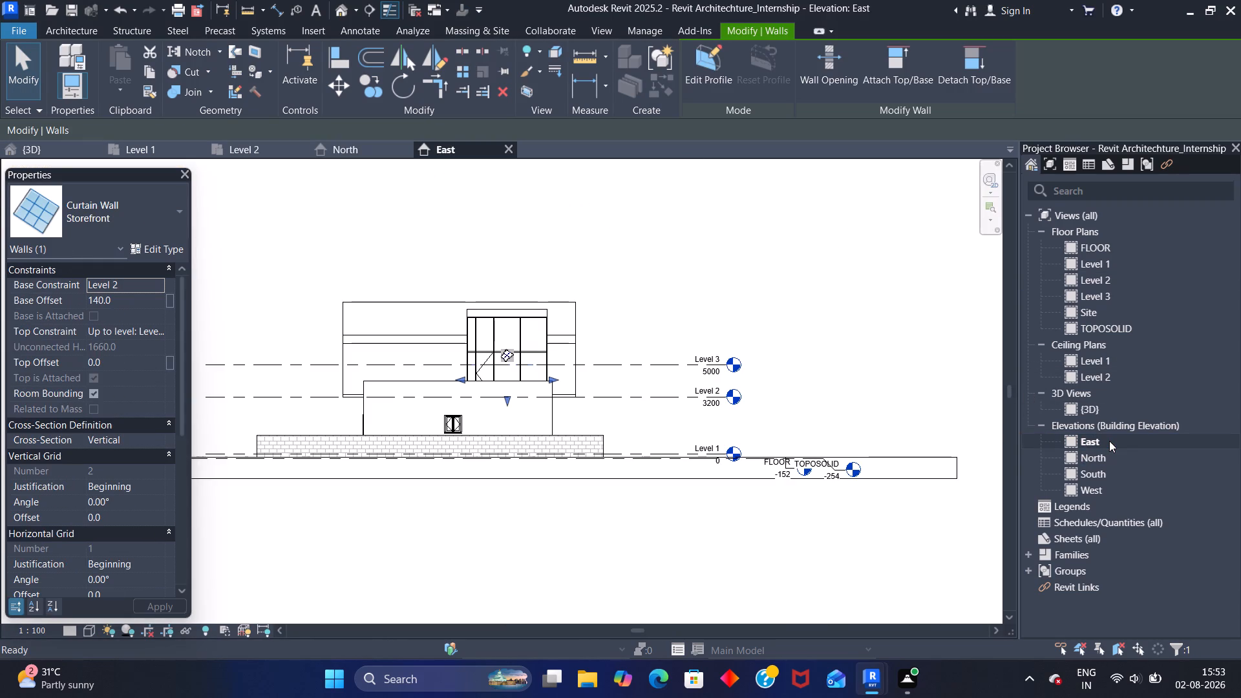
scroll(474, 333, "up", 8)
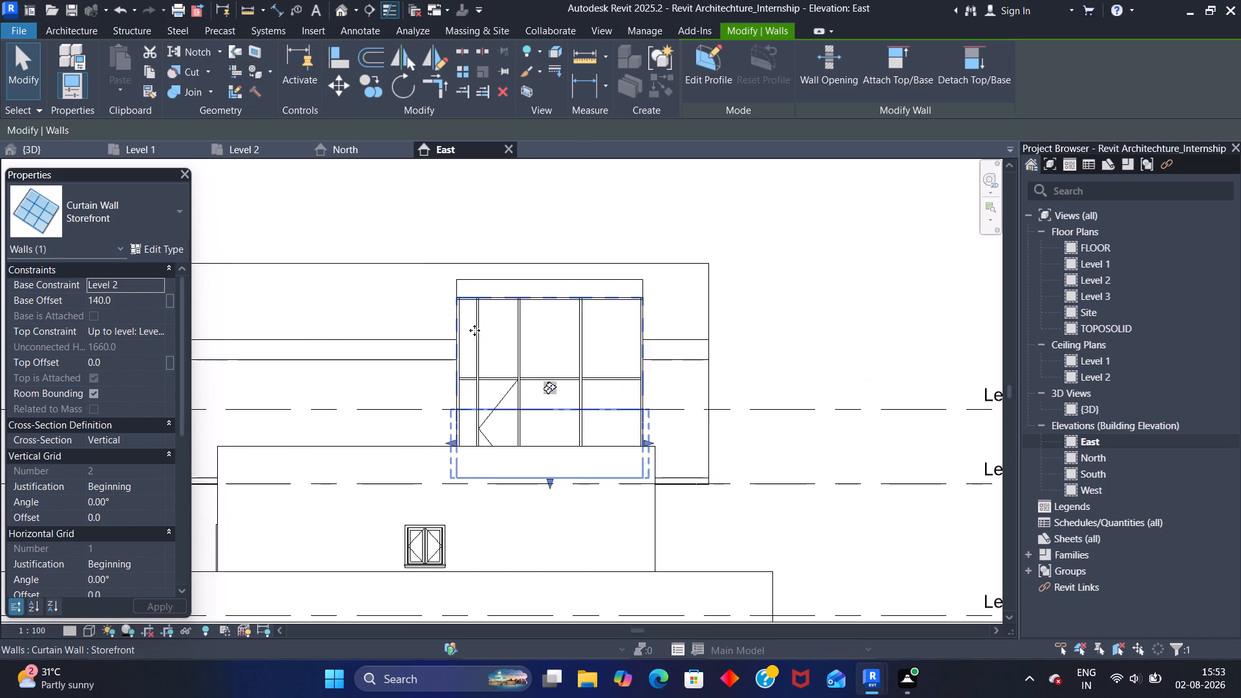
scroll(474, 330, "up", 1)
scroll(452, 279, "up", 10)
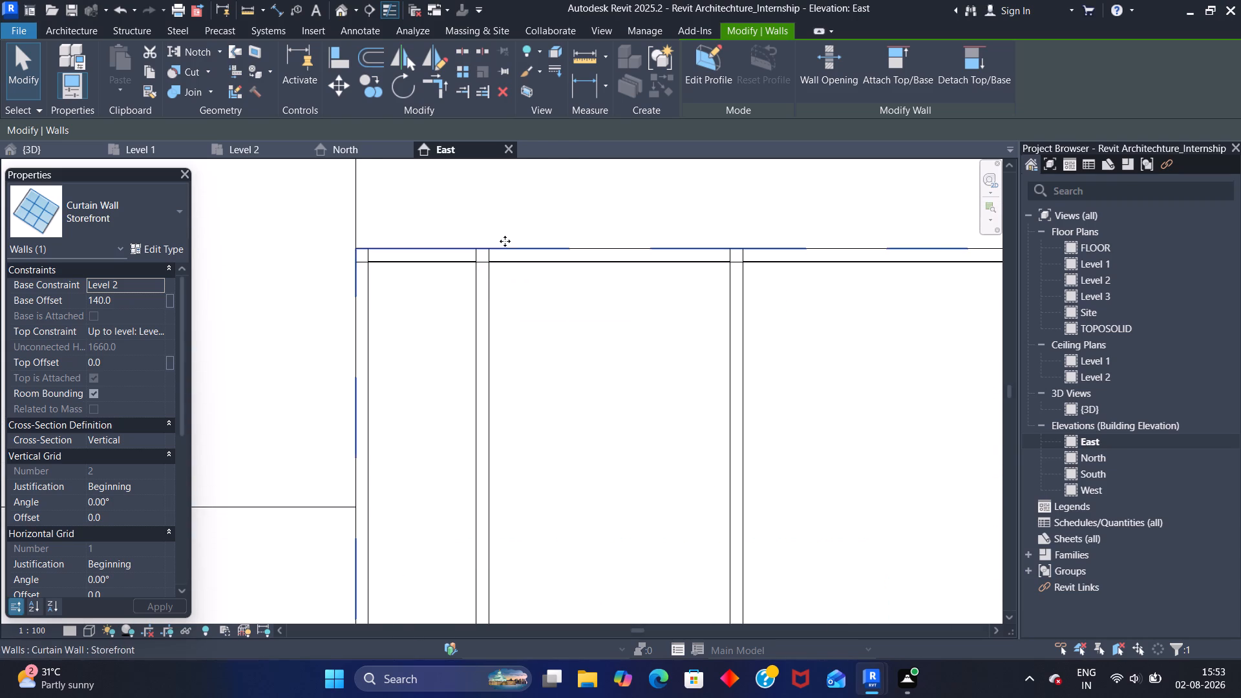
scroll(454, 229, "down", 2)
middle_click_drag(454, 229, 444, 313)
scroll(445, 300, "up", 1)
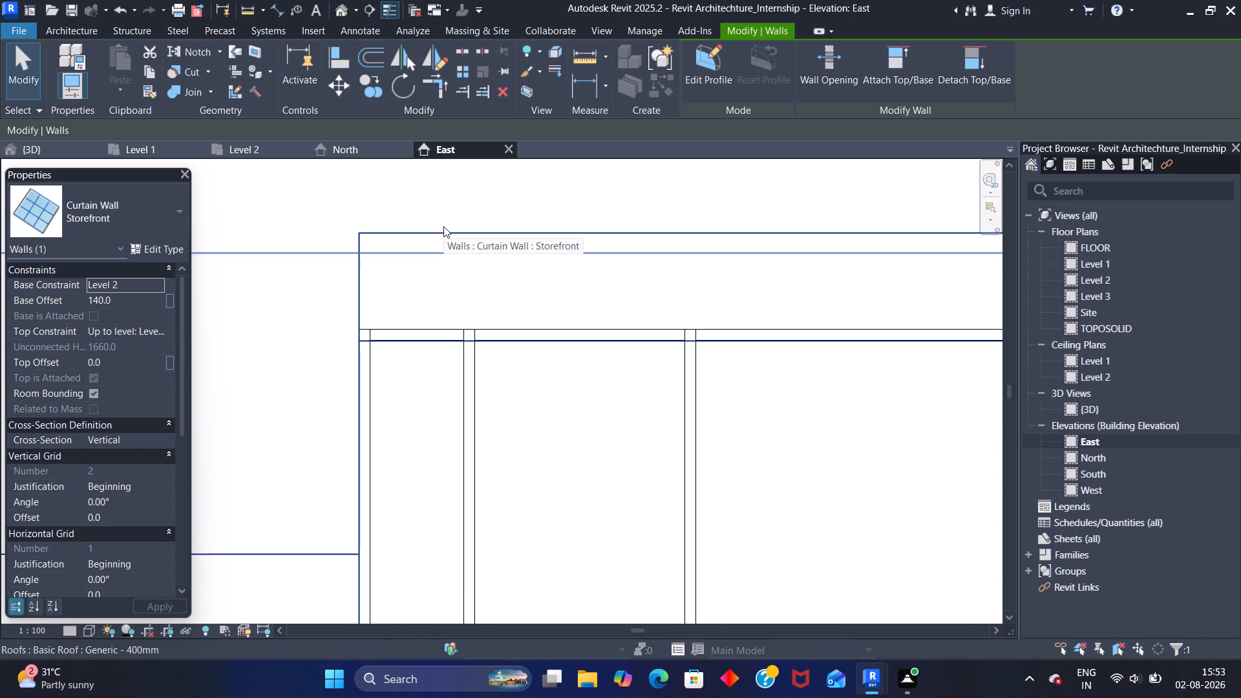
left_click(438, 333)
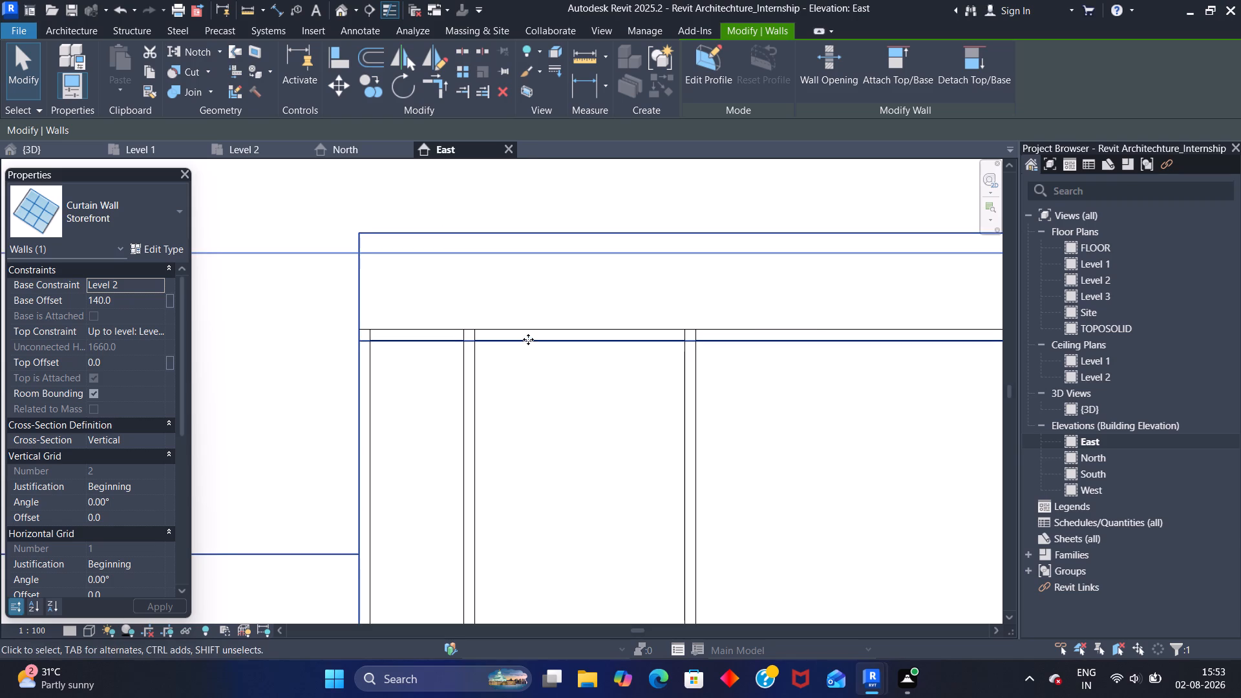
left_click(527, 332)
left_click(527, 332)
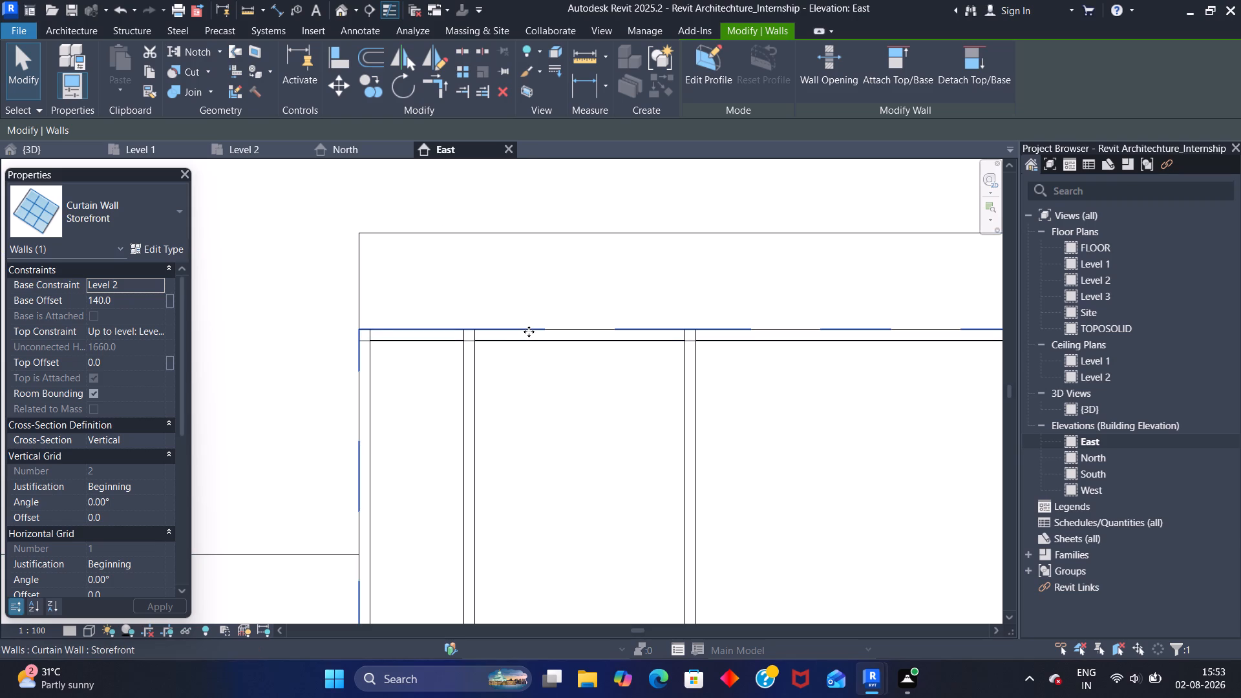
scroll(535, 337, "down", 3)
scroll(569, 401, "down", 1)
left_click(542, 343)
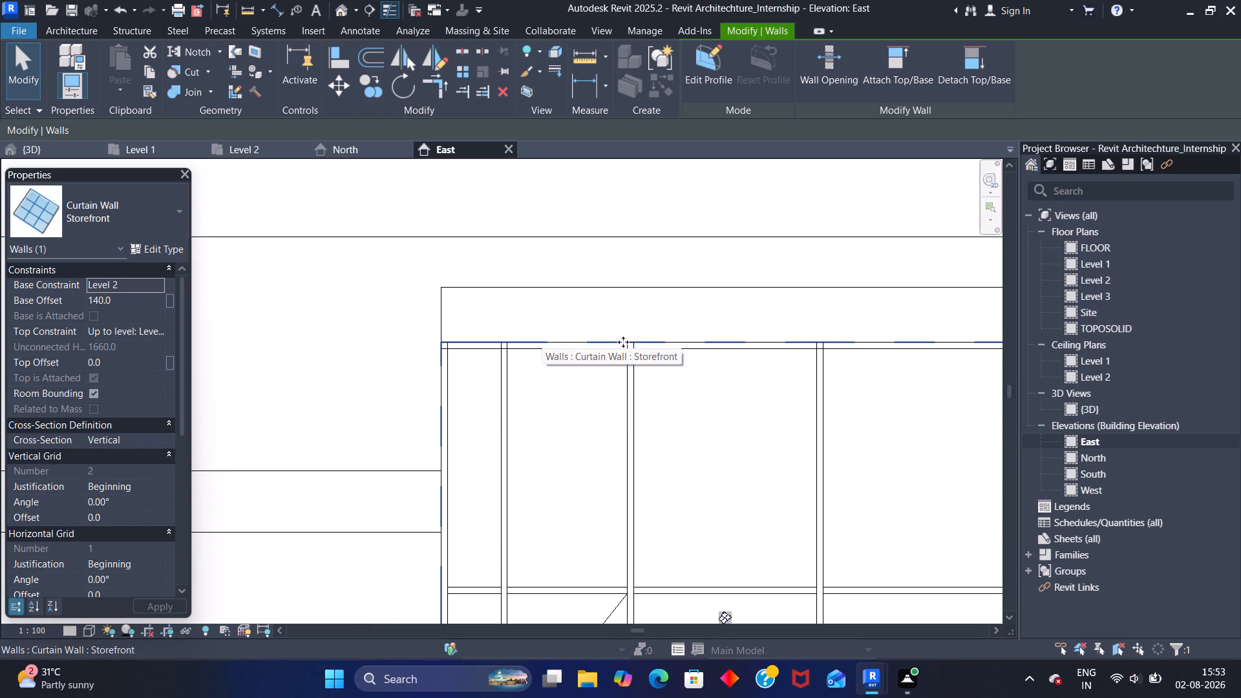
left_click(644, 337)
key("Escape")
scroll(634, 341, "down", 2)
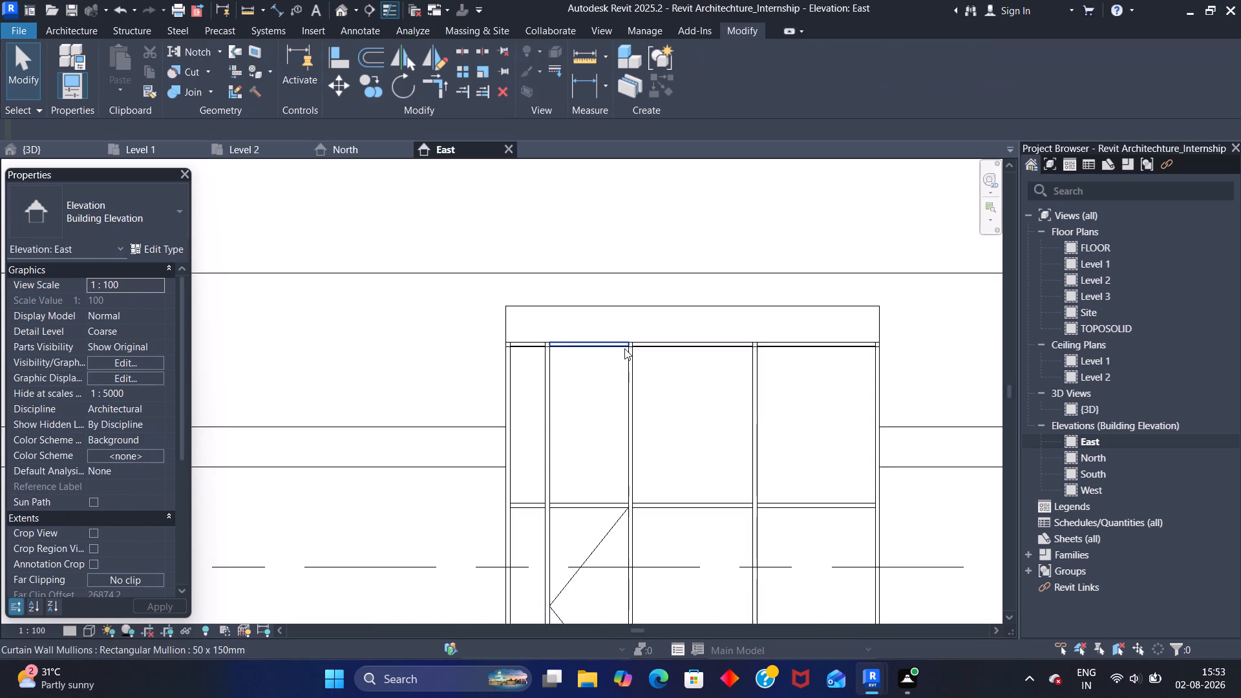
Pick out the upper-floor Storefront curtain wall from its overlapping top mullions in the East elevation.
scroll(624, 348, "down", 2)
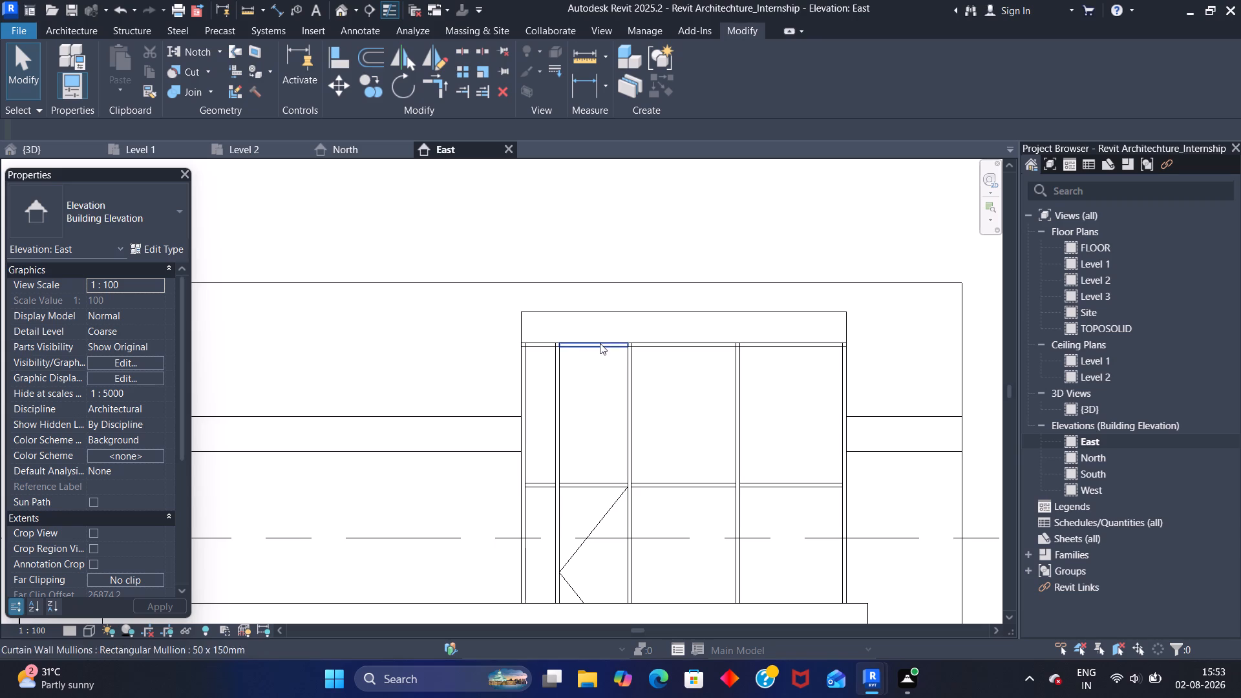
key("Tab")
key("Tab")
key("Tab")
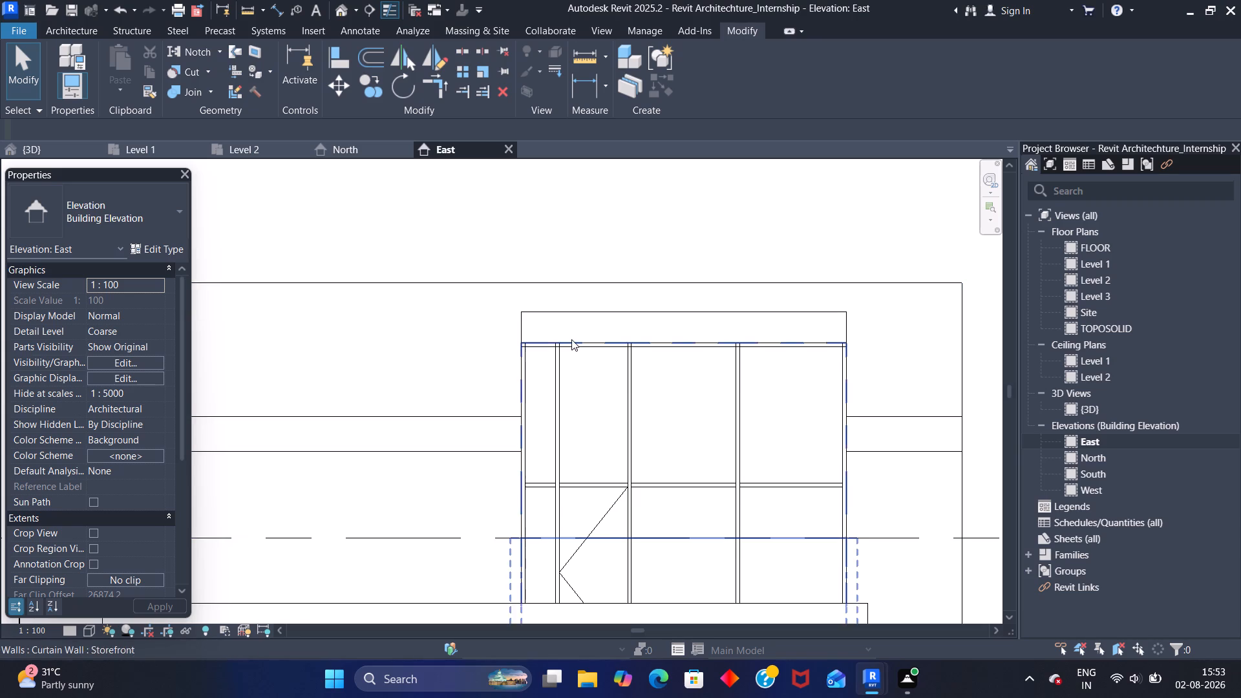
key("Tab")
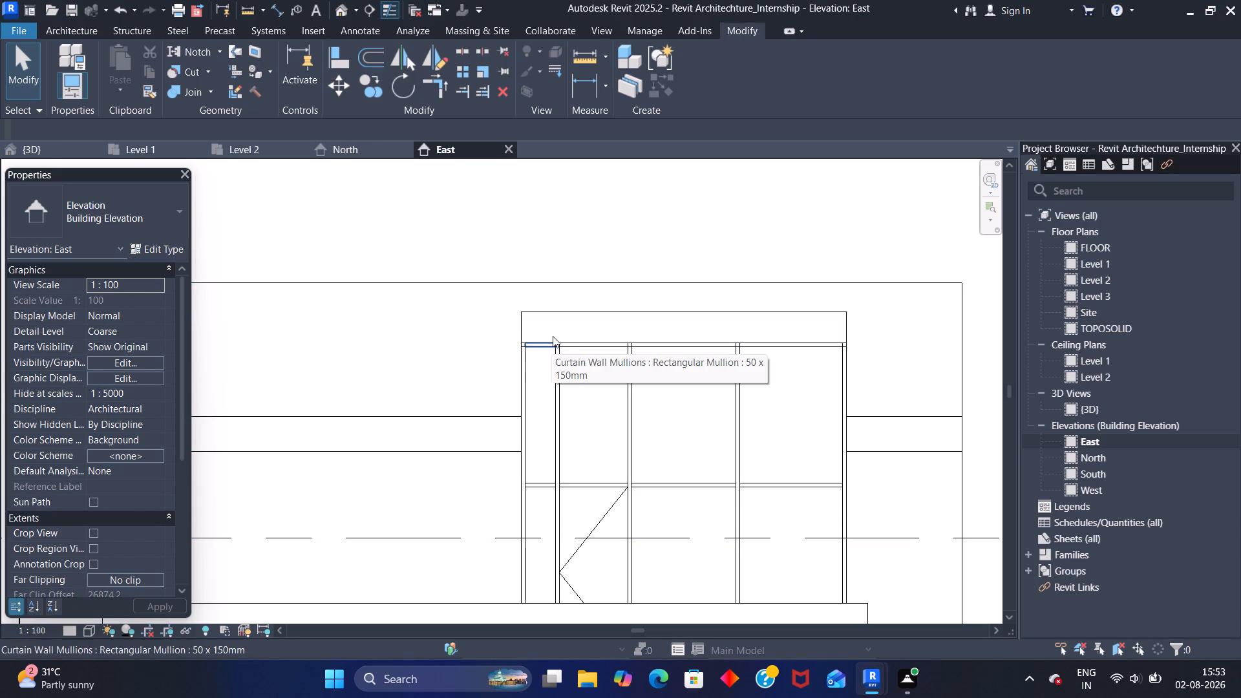
key("Tab")
key("Tab")
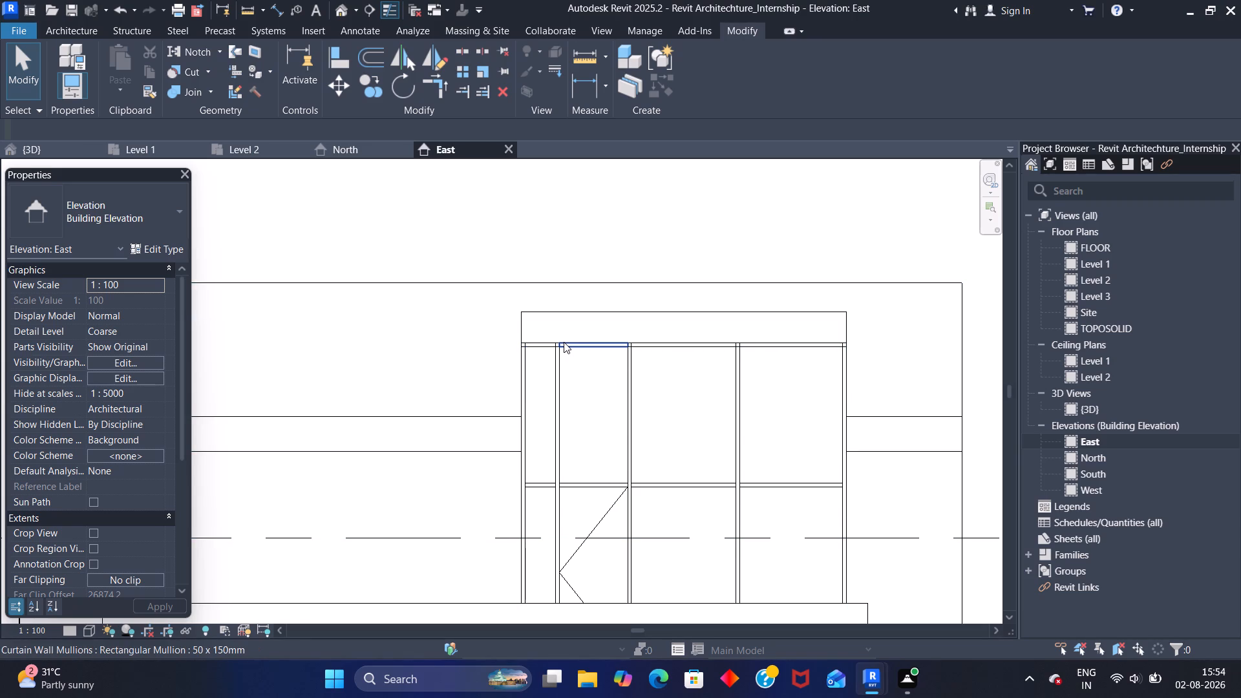
key("Tab")
left_click(564, 342)
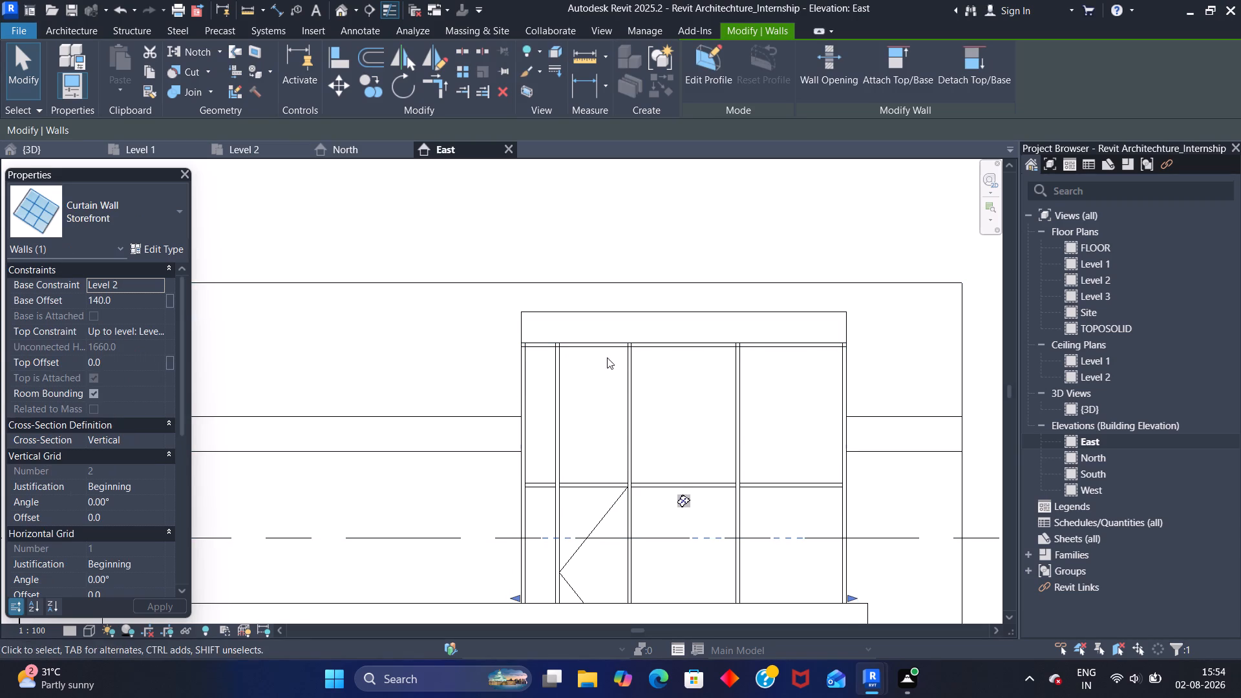
left_click(584, 346)
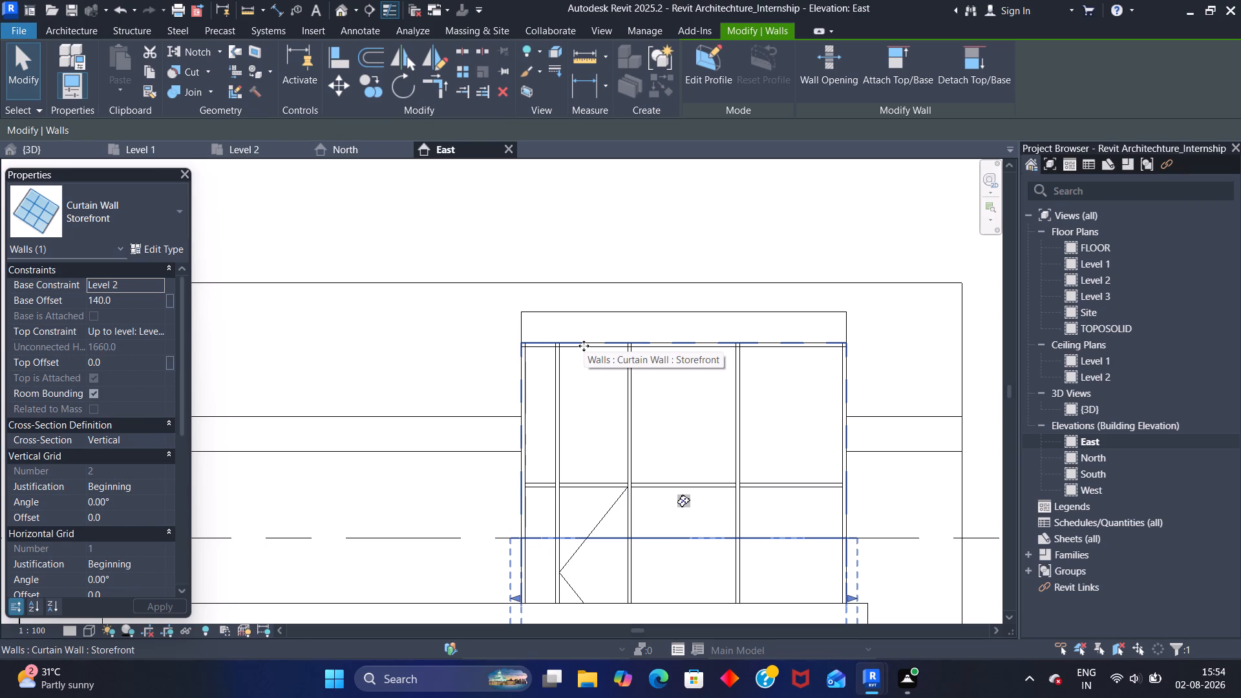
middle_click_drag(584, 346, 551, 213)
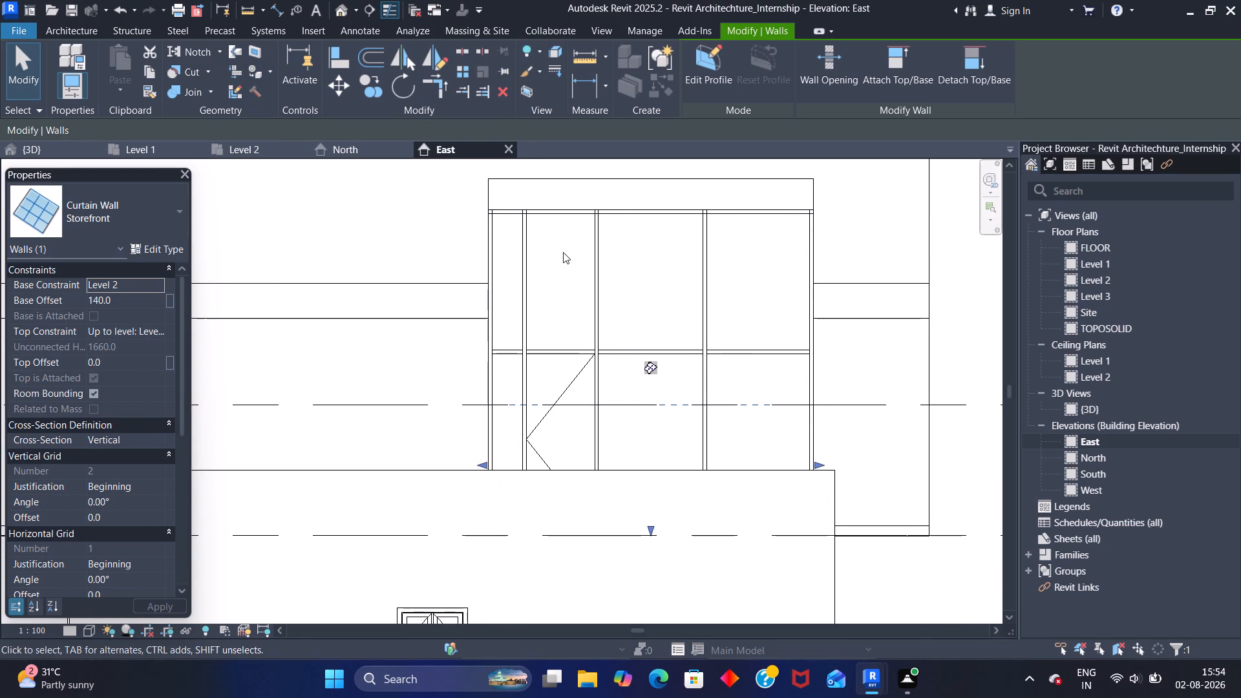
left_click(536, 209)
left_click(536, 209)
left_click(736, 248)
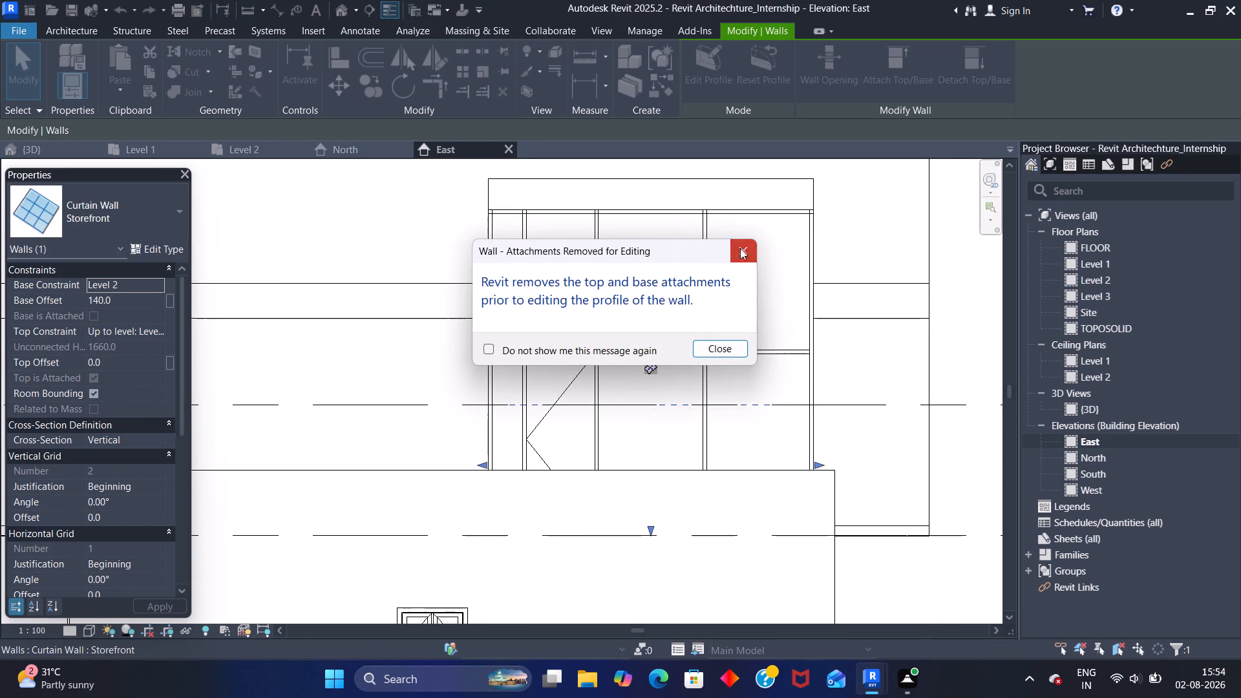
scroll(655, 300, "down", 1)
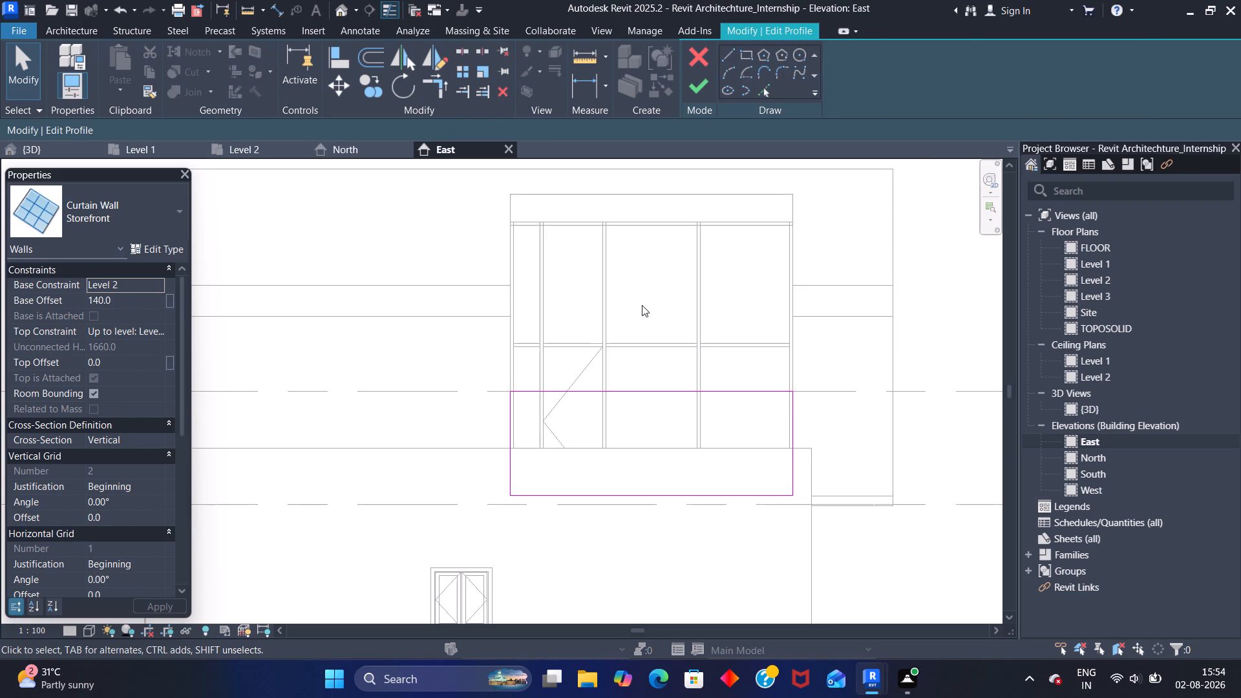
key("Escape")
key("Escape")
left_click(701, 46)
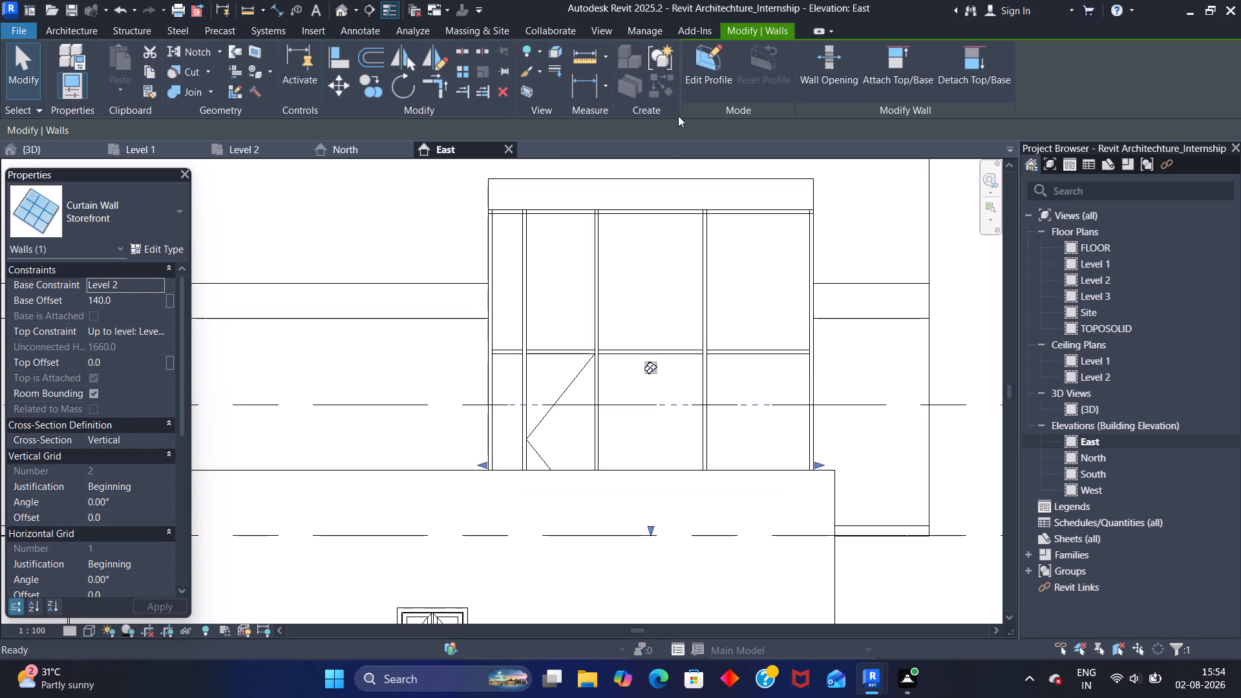
Examine the Storefront curtain wall's top edge and end mullion in 3D, cycling through the overlapping elements at the roof cut-out.
left_click(54, 144)
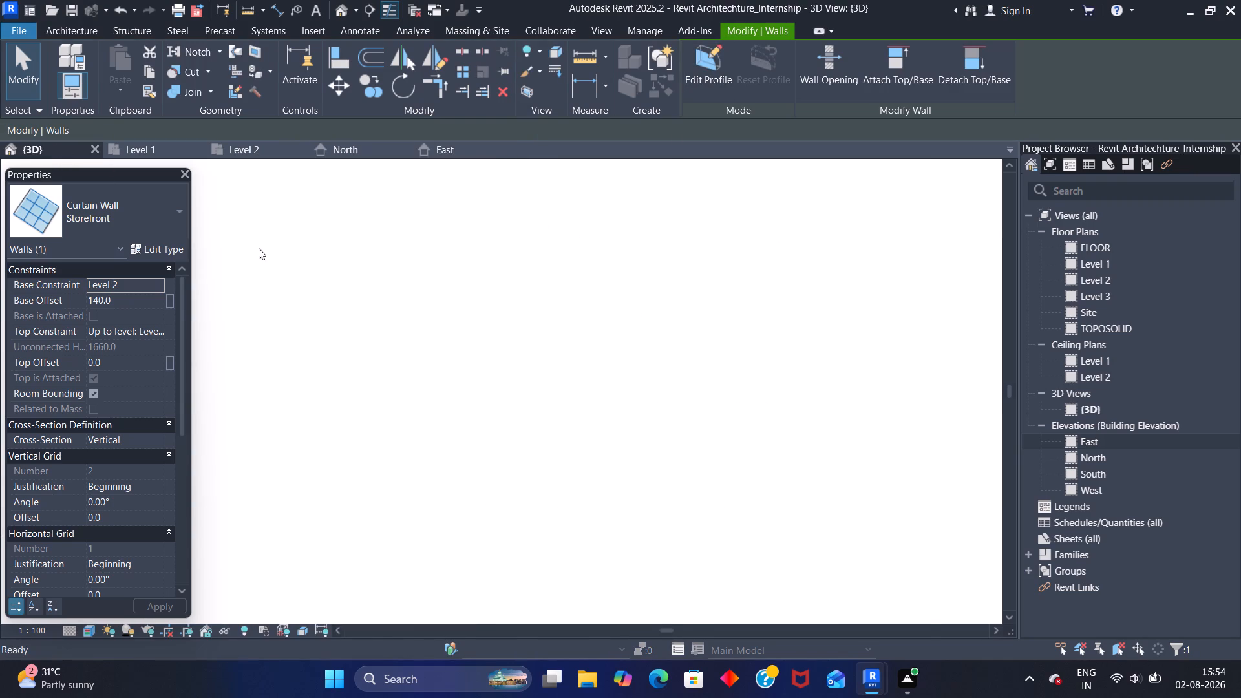
scroll(557, 282, "down", 2)
middle_click_drag(597, 393, 521, 133)
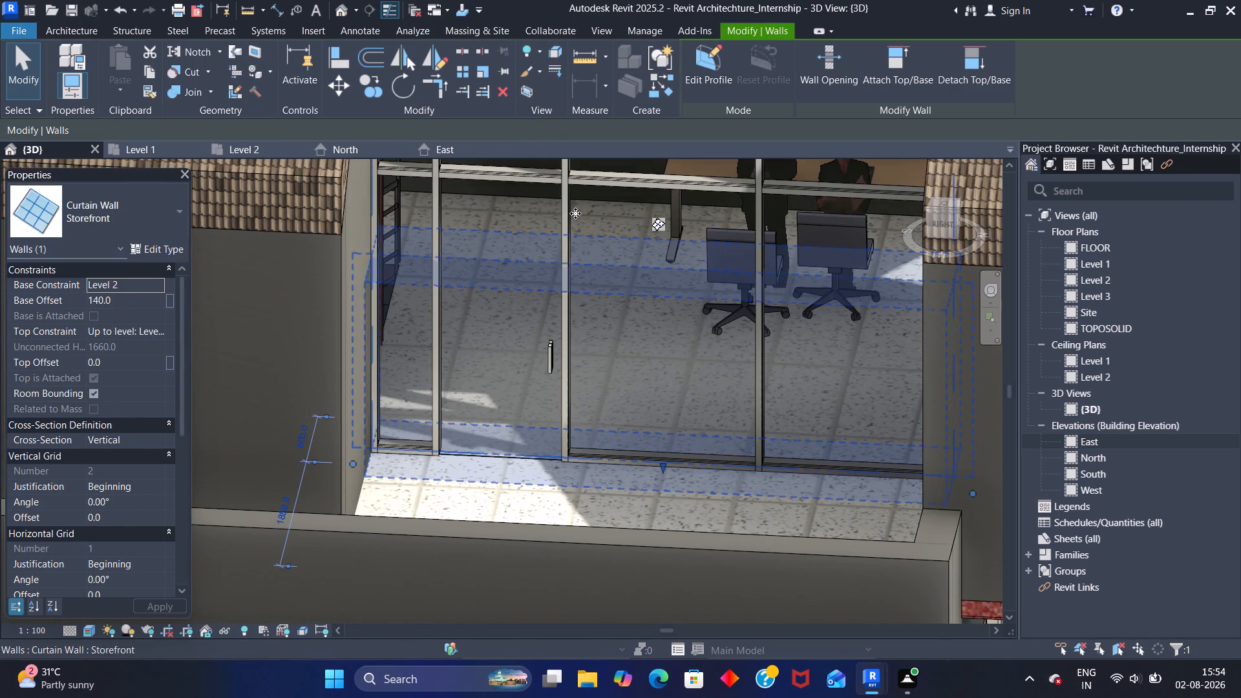
middle_click_drag(637, 330, 640, 423)
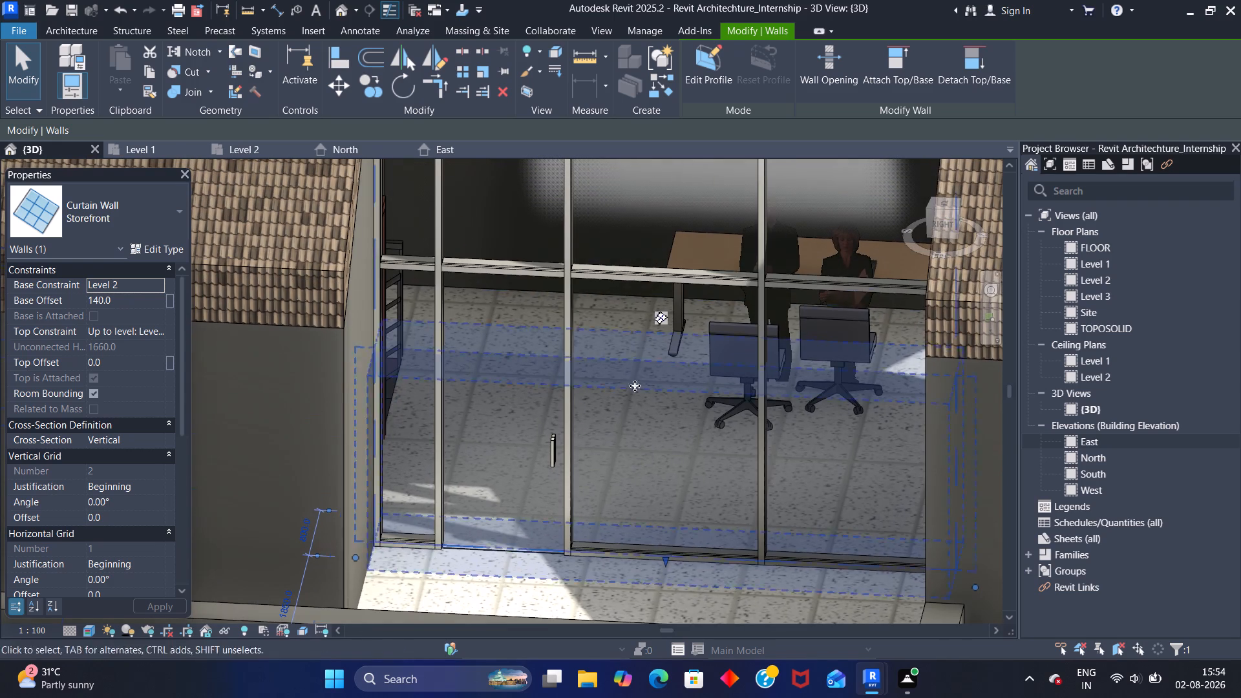
middle_click_drag(637, 255, 615, 447)
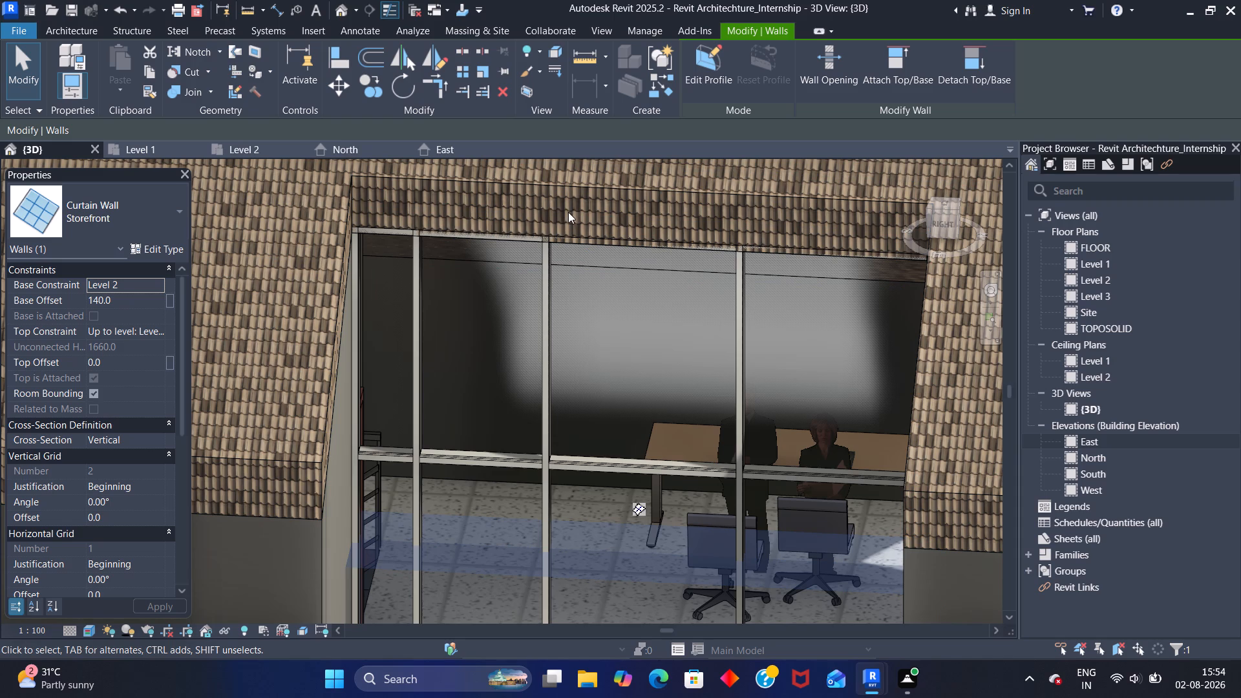
left_click(735, 253)
left_click(742, 242)
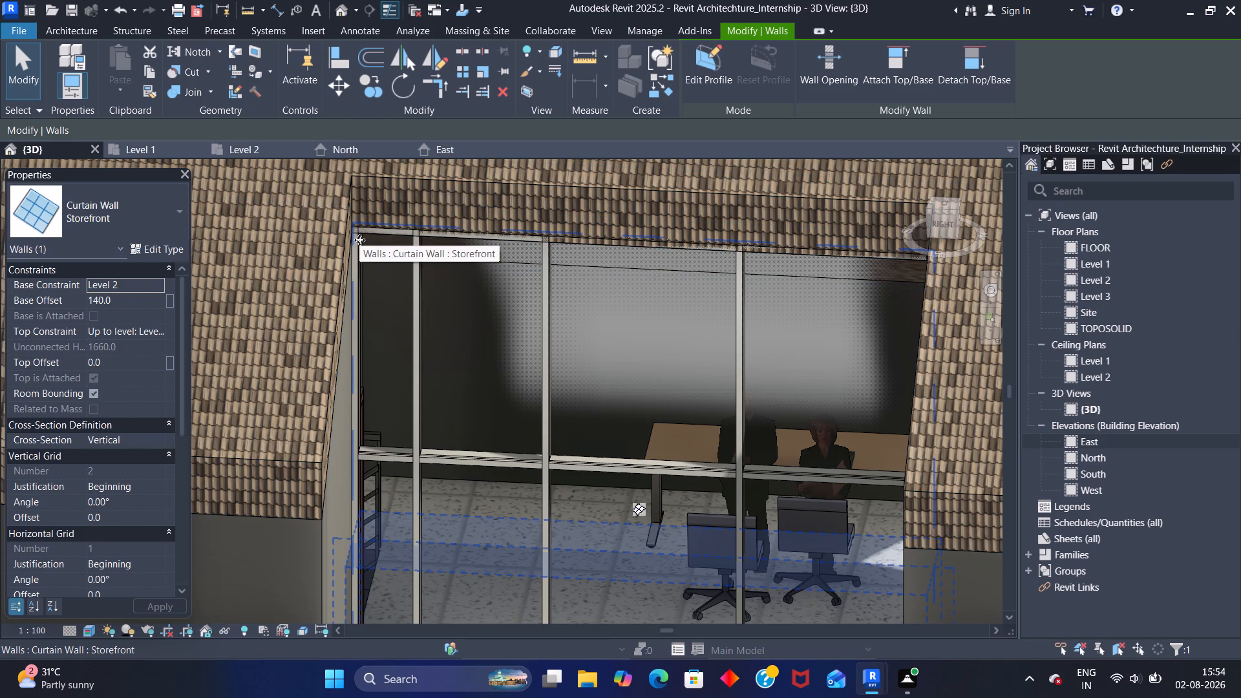
key("Tab")
key("Tab")
key("Tab")
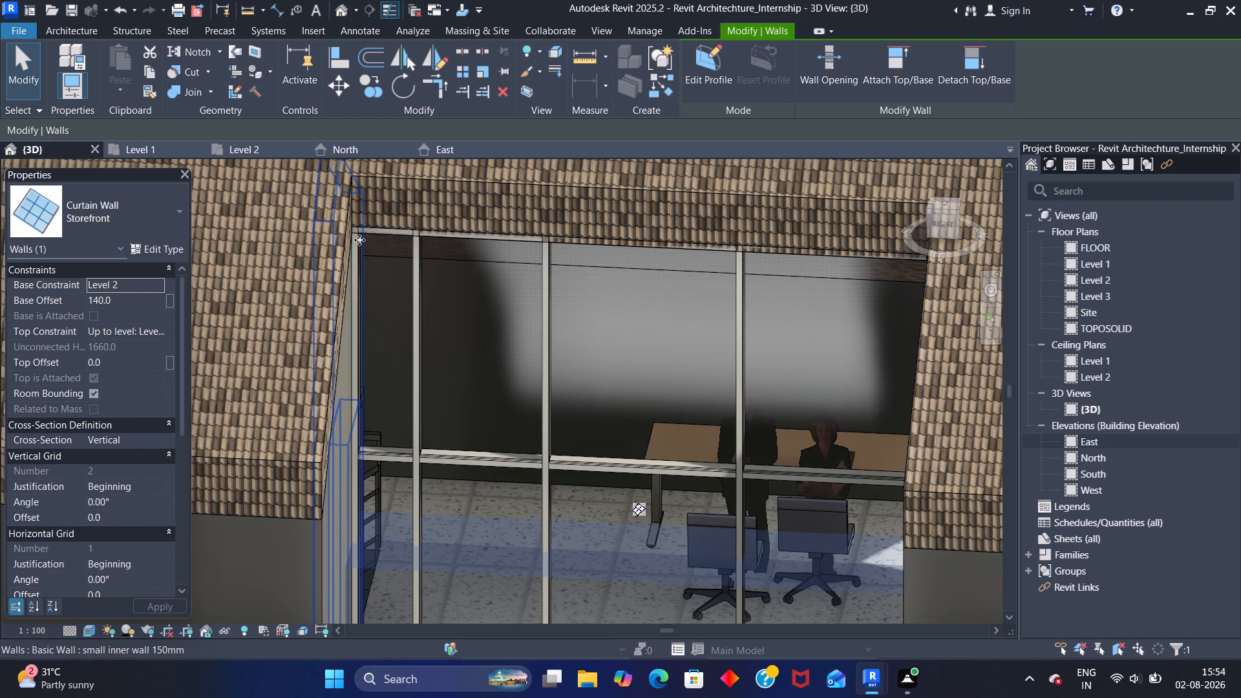
key("Tab")
key("Tab")
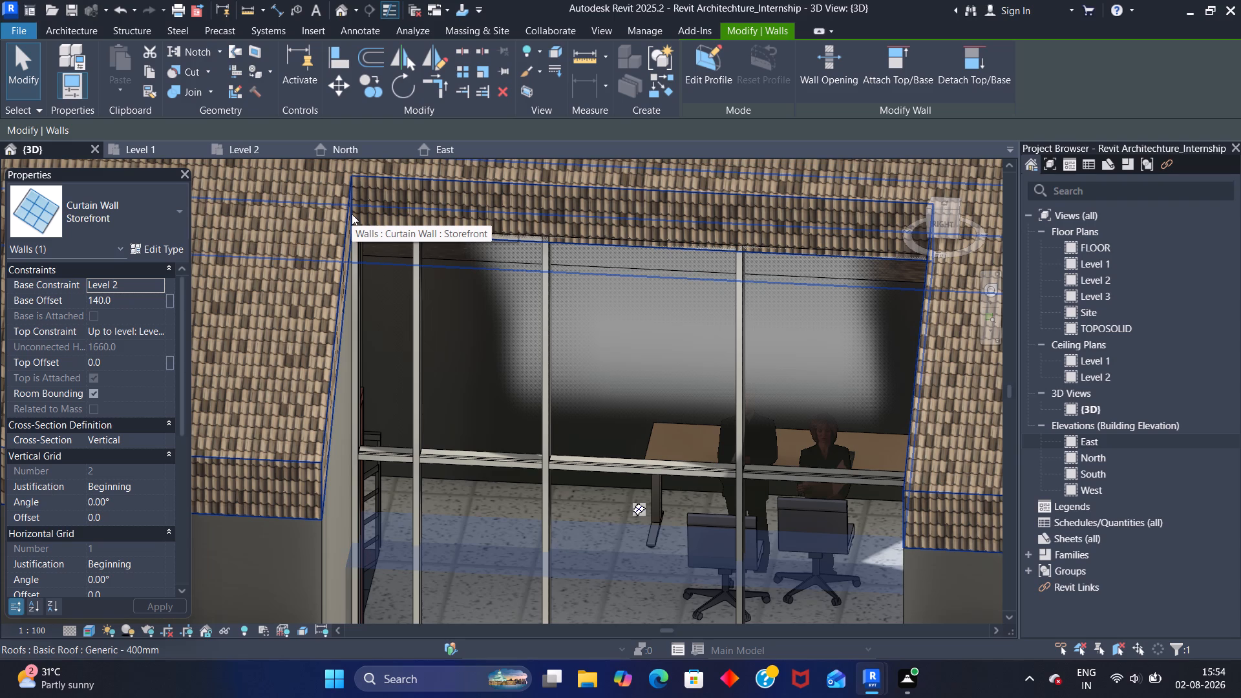
key("Tab")
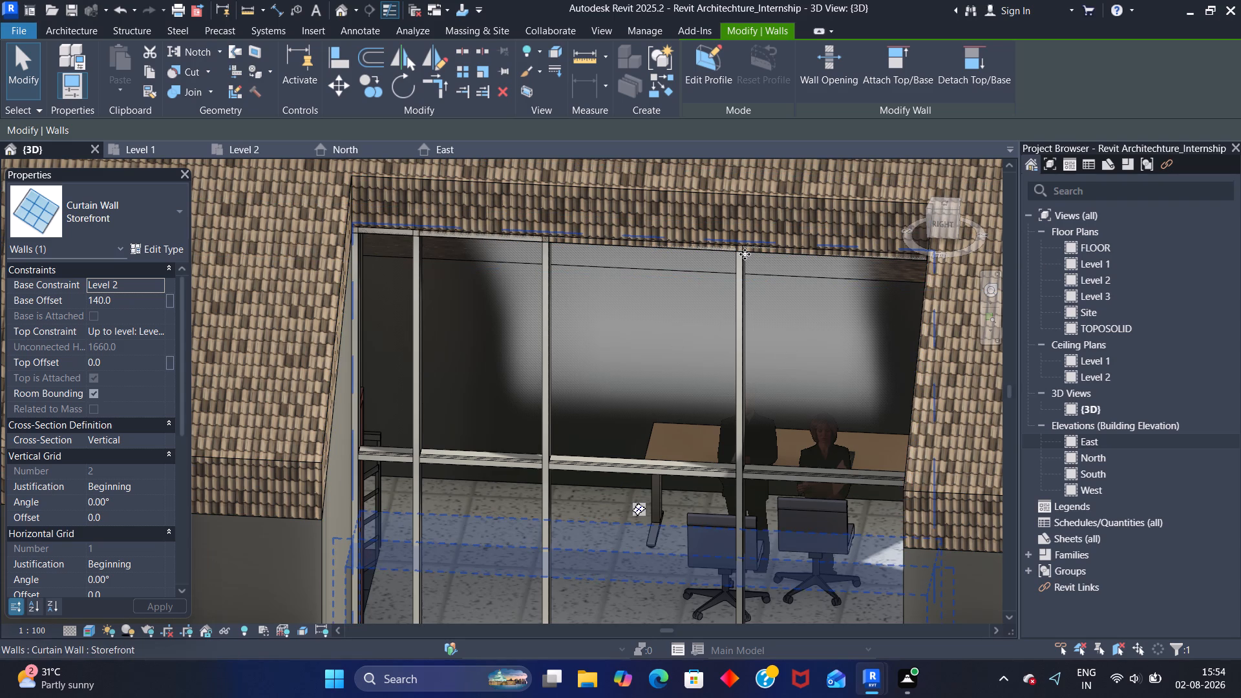
Temporarily hide the tiled roof in the 3D view and check the Storefront curtain wall's exposed top edge.
scroll(744, 255, "down", 4)
middle_click_drag(737, 265, 692, 233)
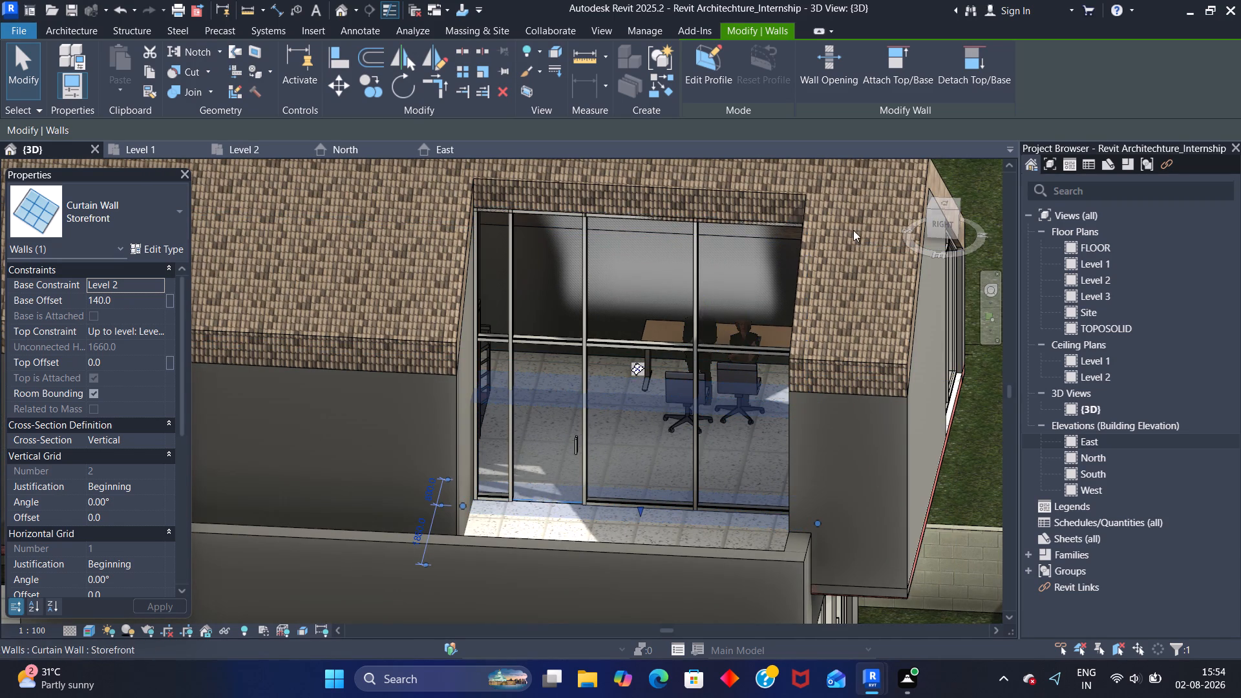
left_click(906, 360)
type("HH")
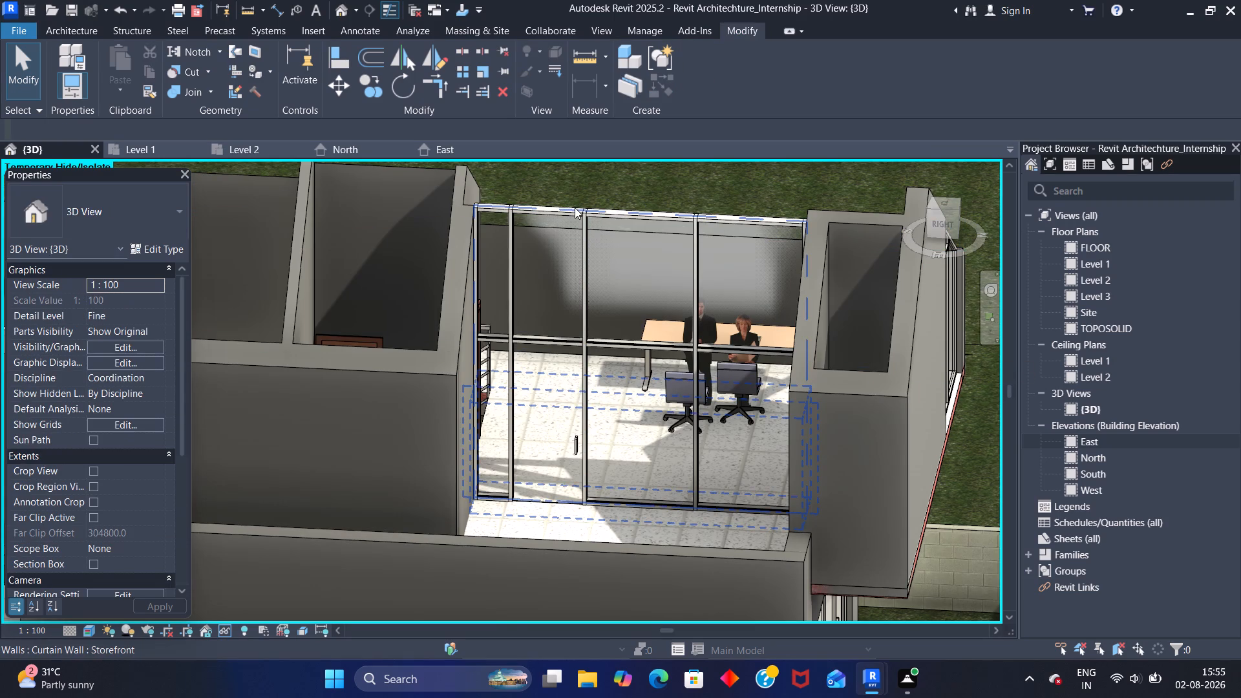
left_click(575, 207)
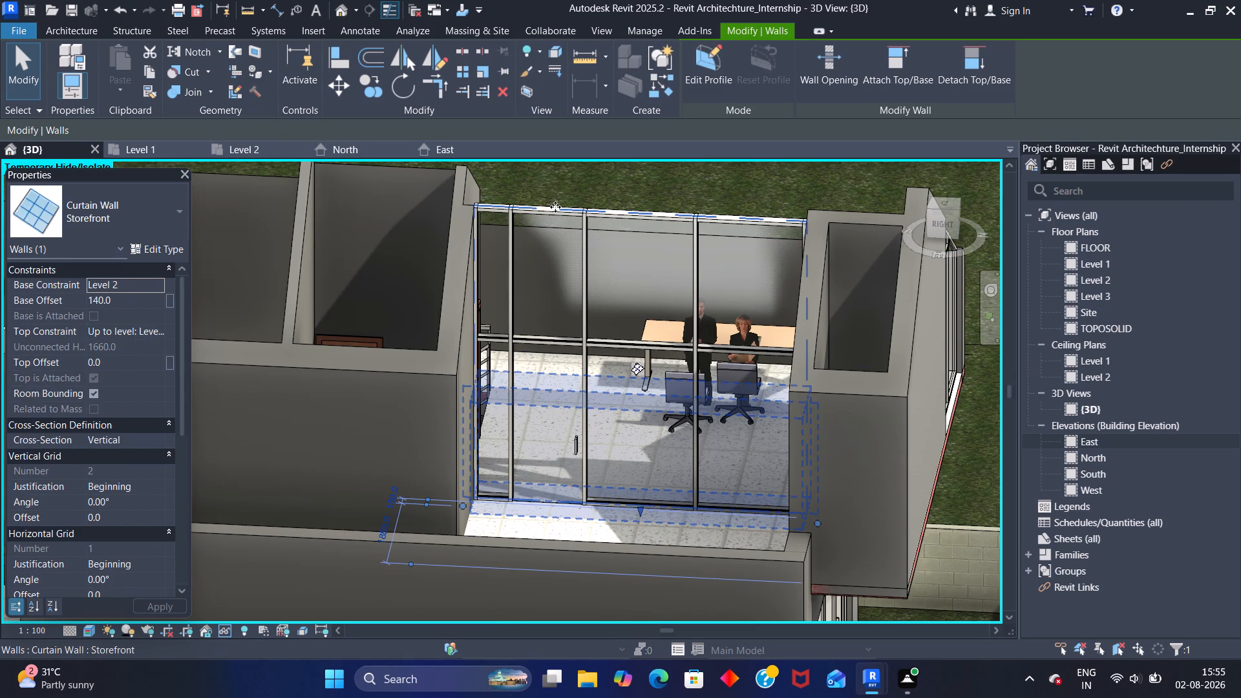
key("Escape")
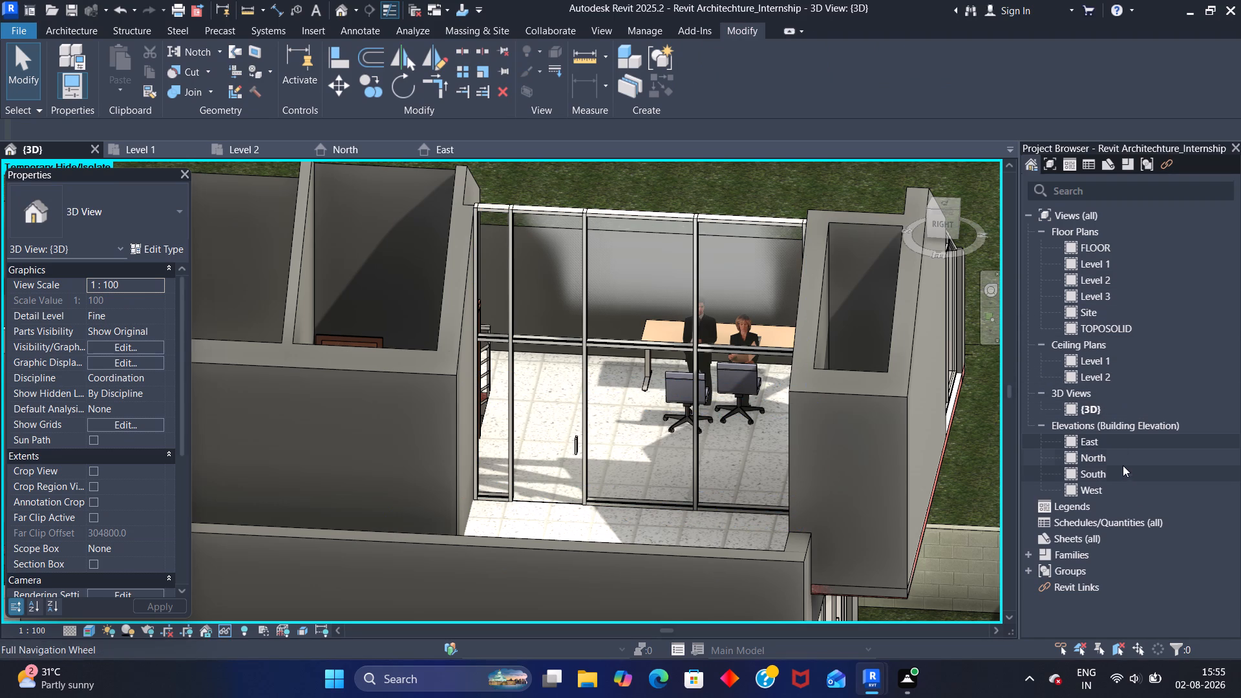
In the East elevation, select everything across the Storefront curtain wall and filter the selection to Curtain Panels, Curtain Wall Grids and Curtain Wall Mullions.
double_click(1123, 441)
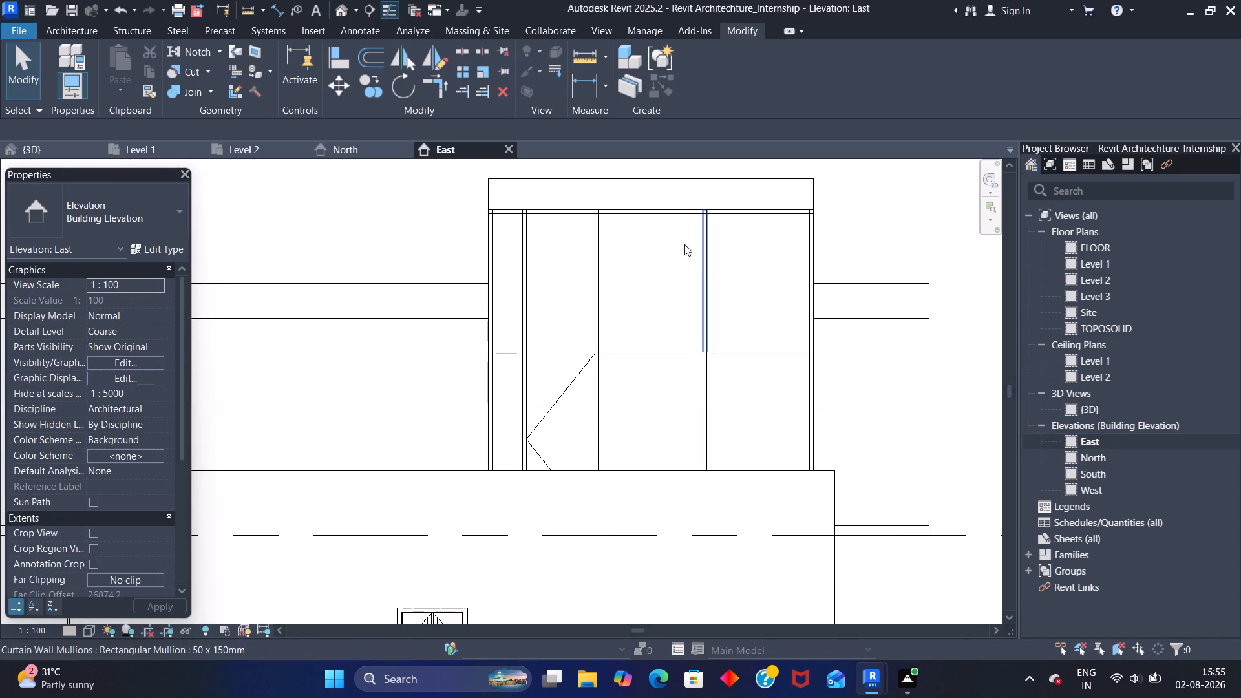
middle_click_drag(684, 244, 642, 377)
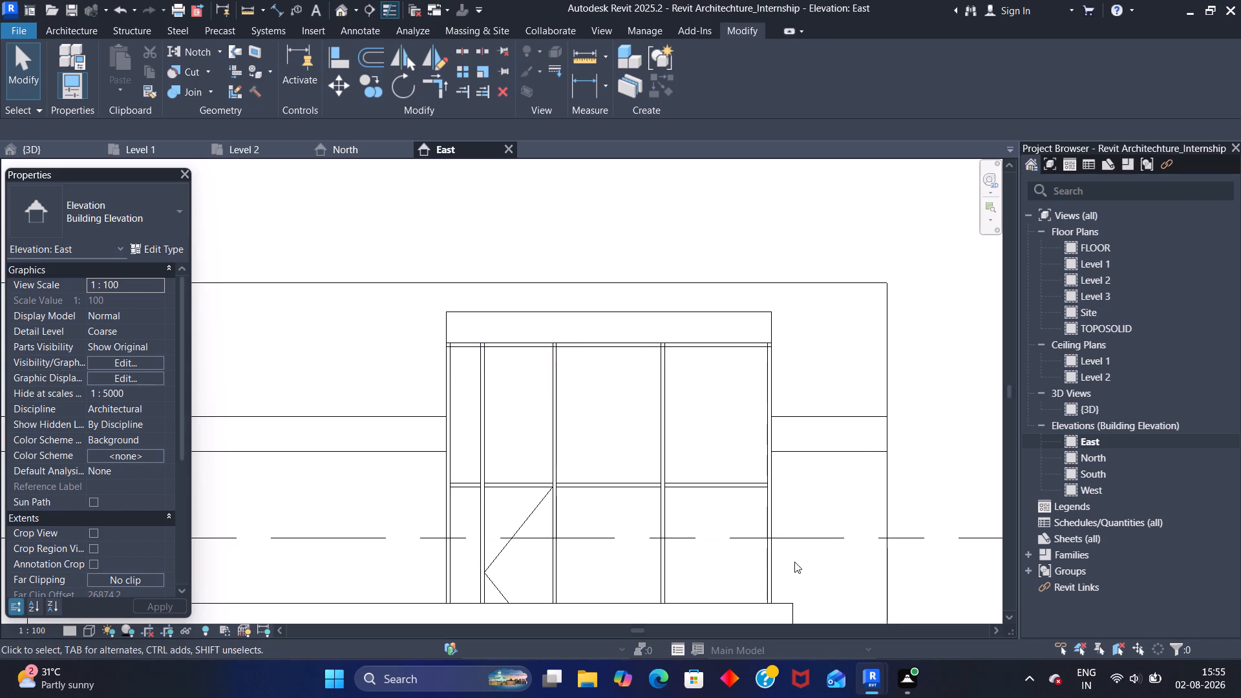
middle_click_drag(790, 488, 749, 384)
left_click_drag(763, 512, 443, 271)
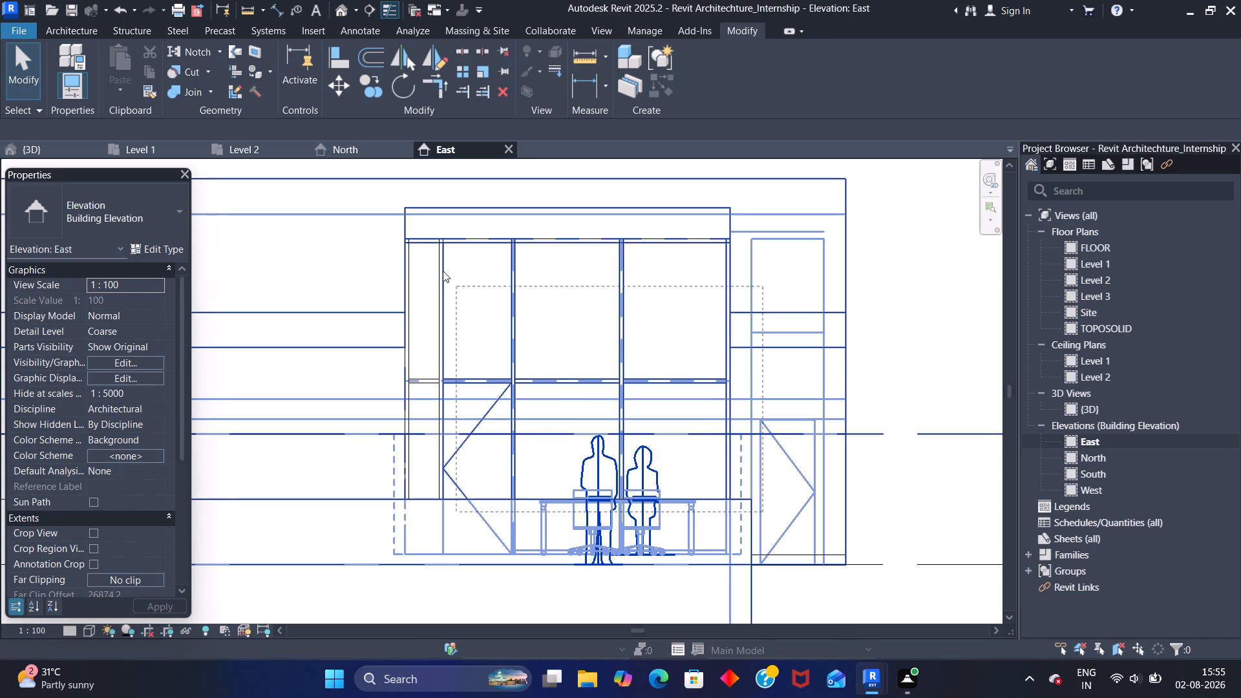
left_click_drag(443, 271, 385, 199)
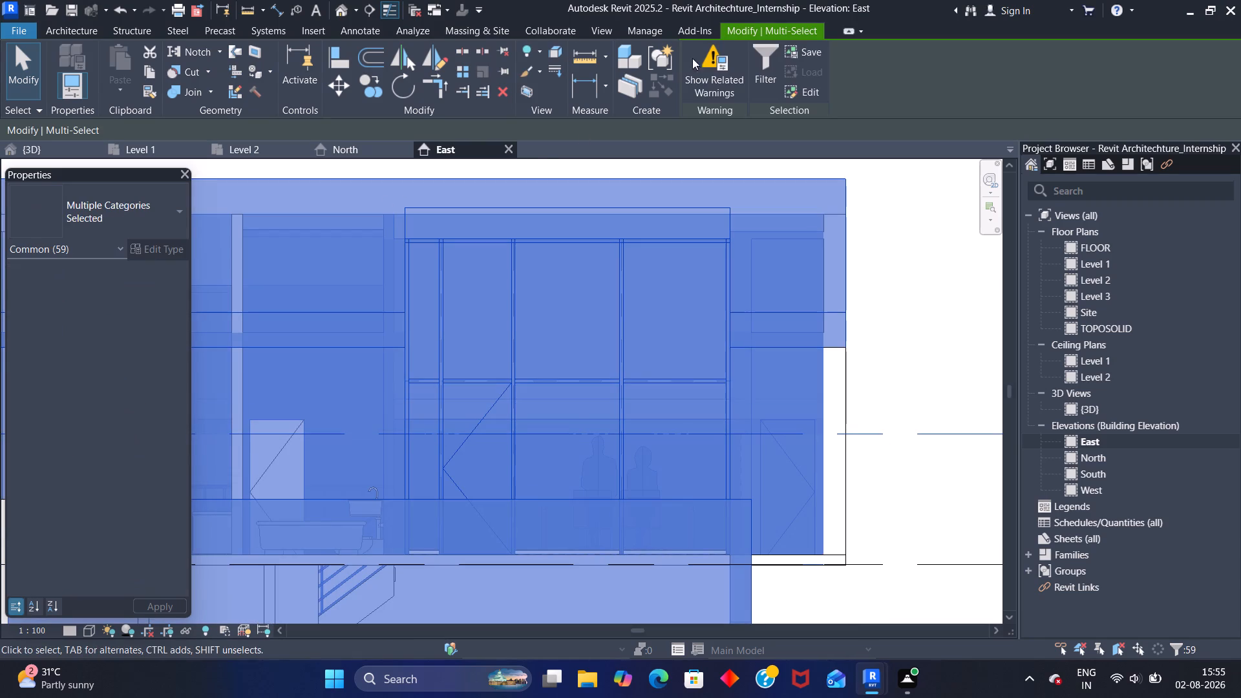
left_click(769, 64)
left_click(858, 265)
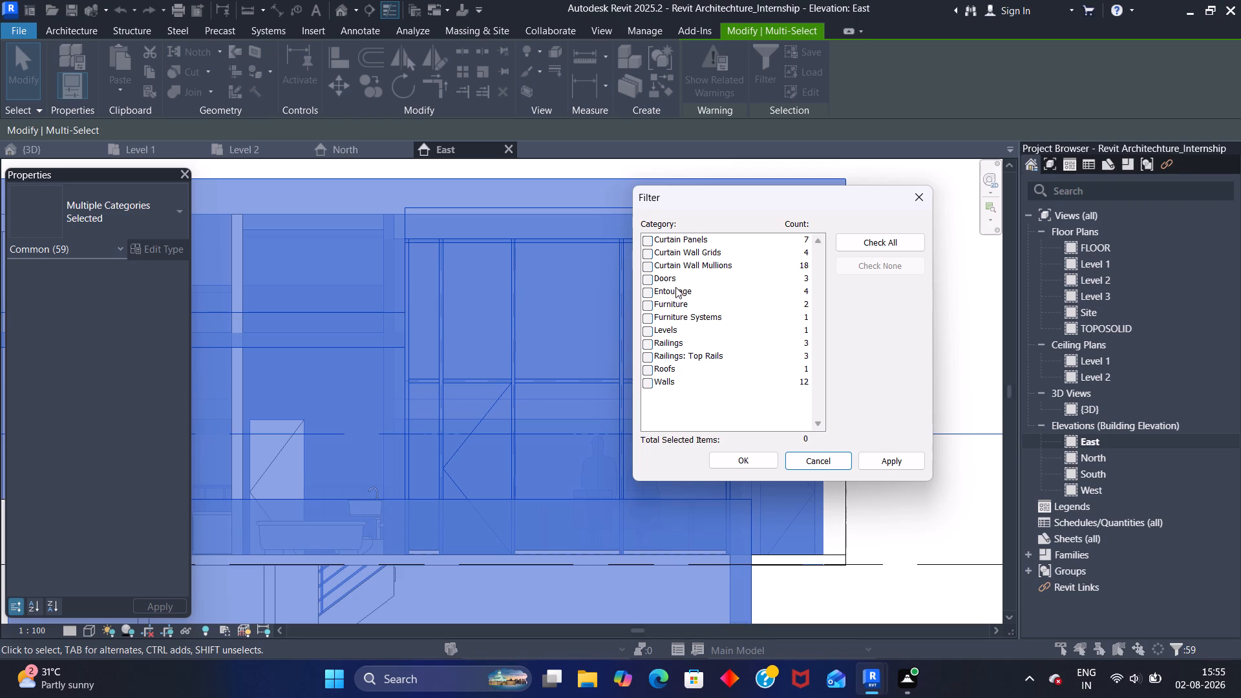
left_click(683, 263)
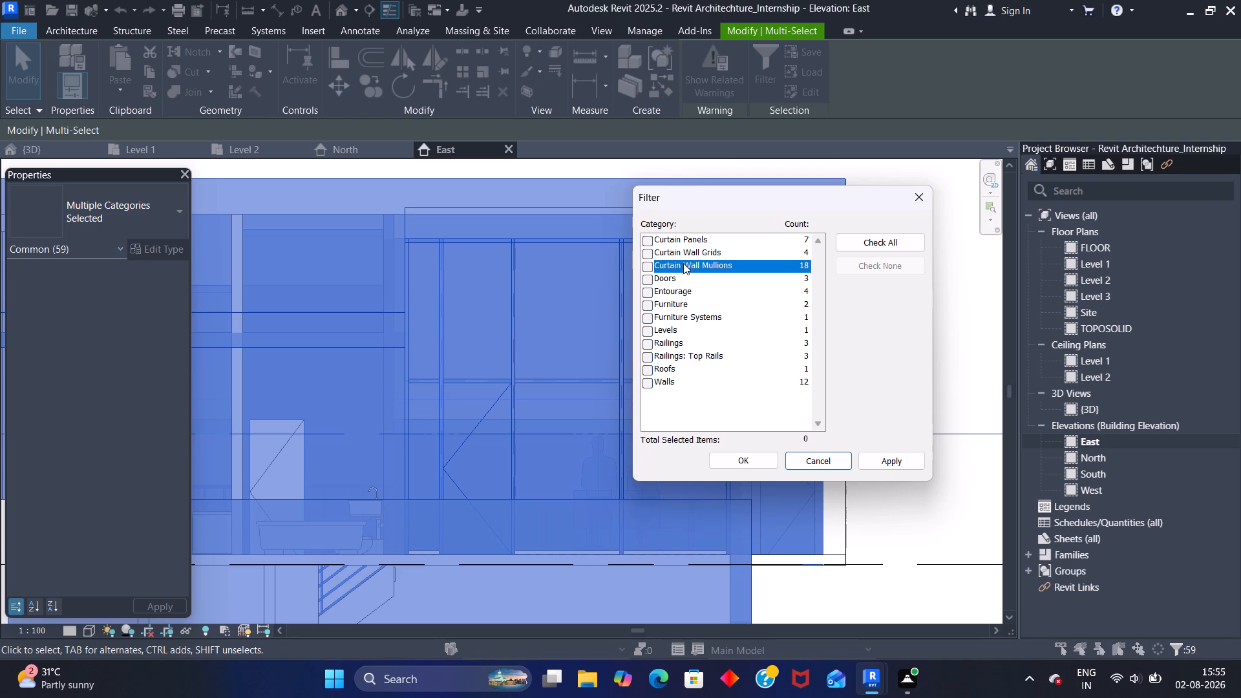
left_click(650, 266)
left_click(873, 460)
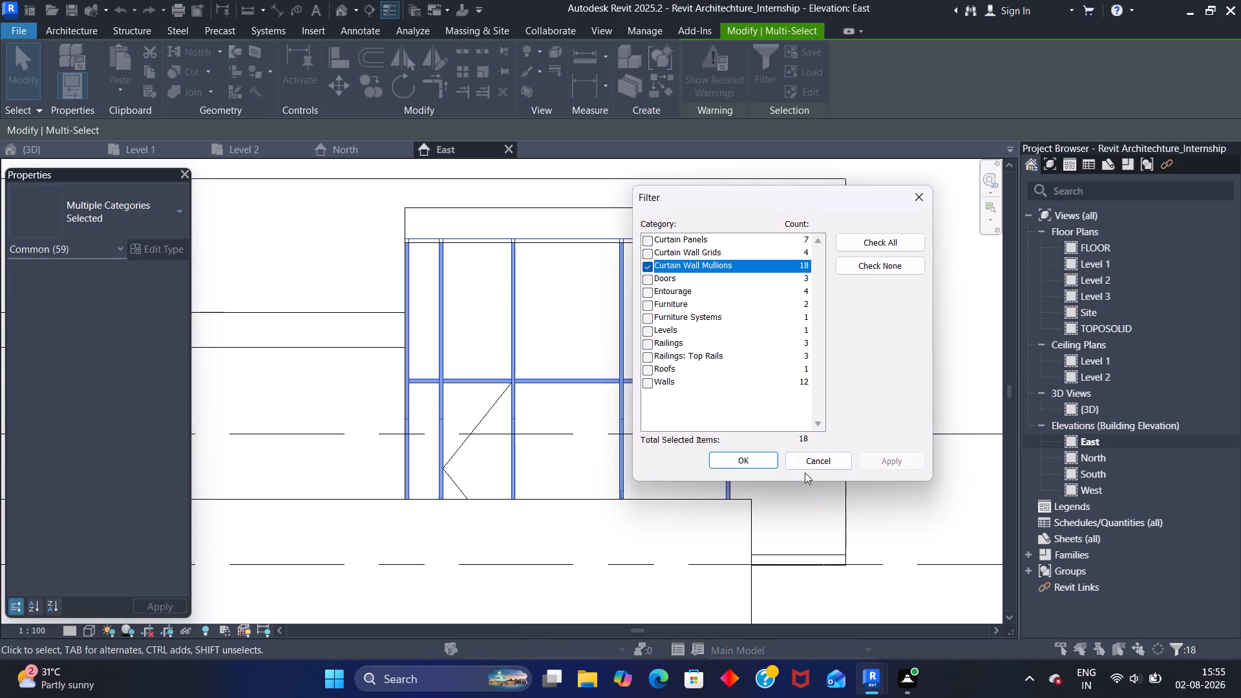
left_click(644, 252)
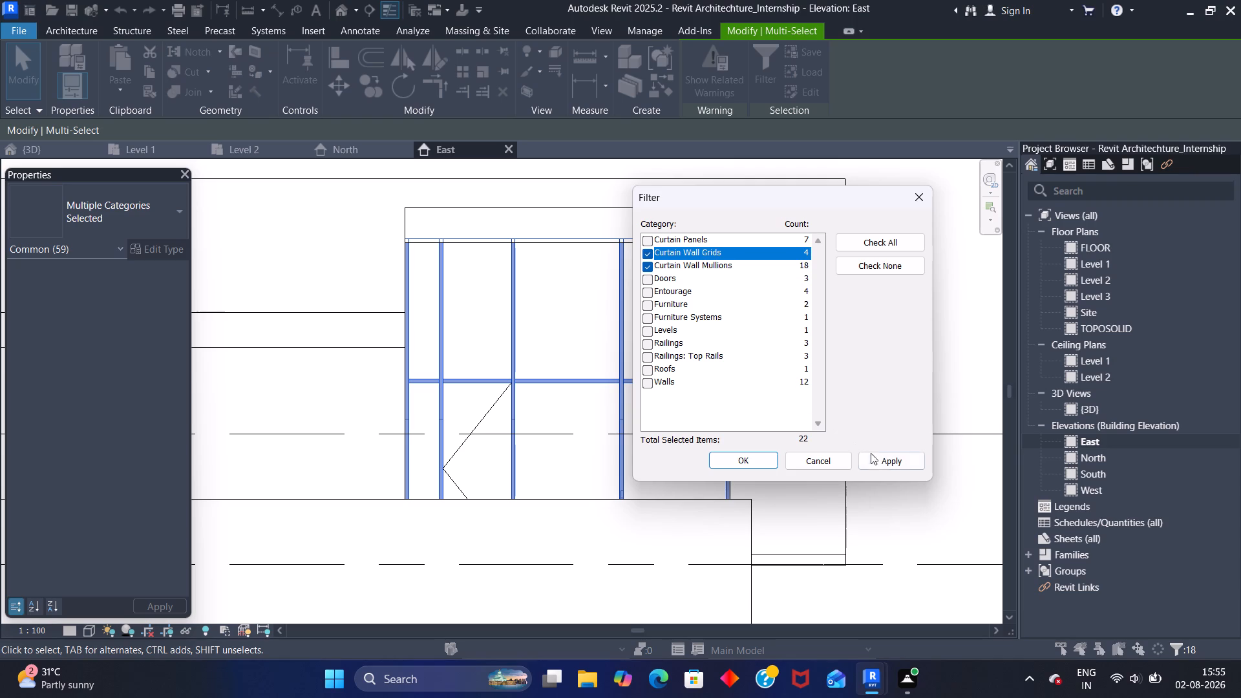
left_click(879, 457)
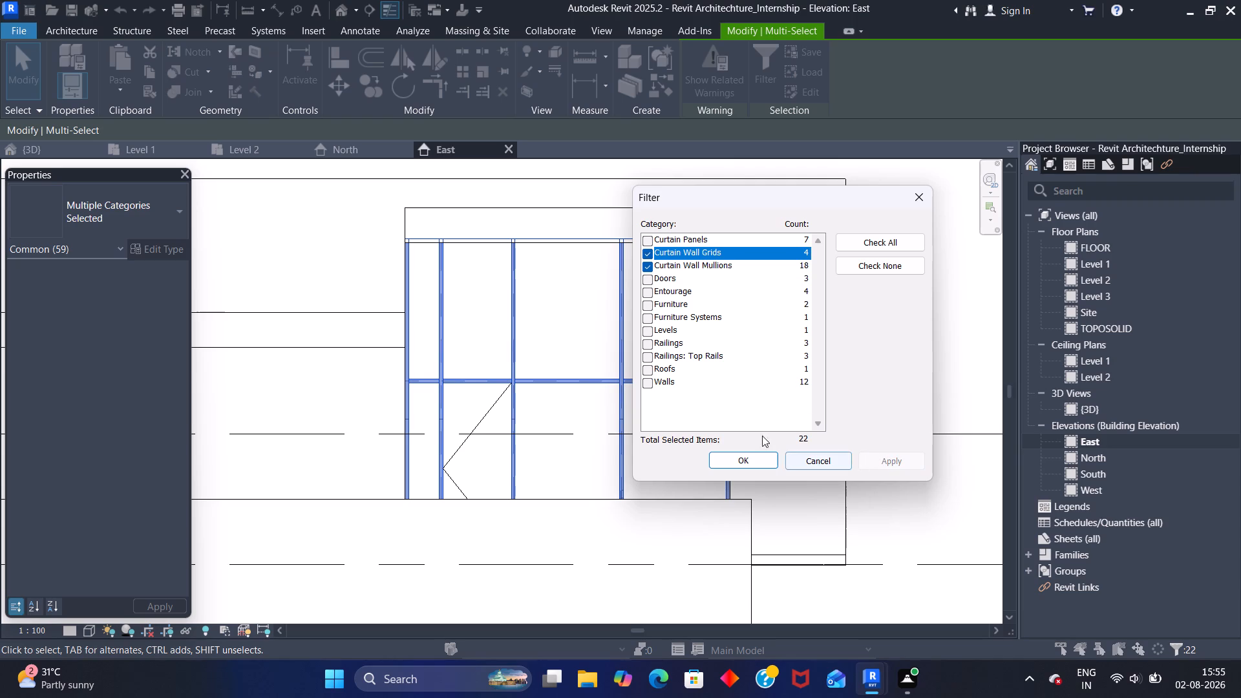
left_click(644, 238)
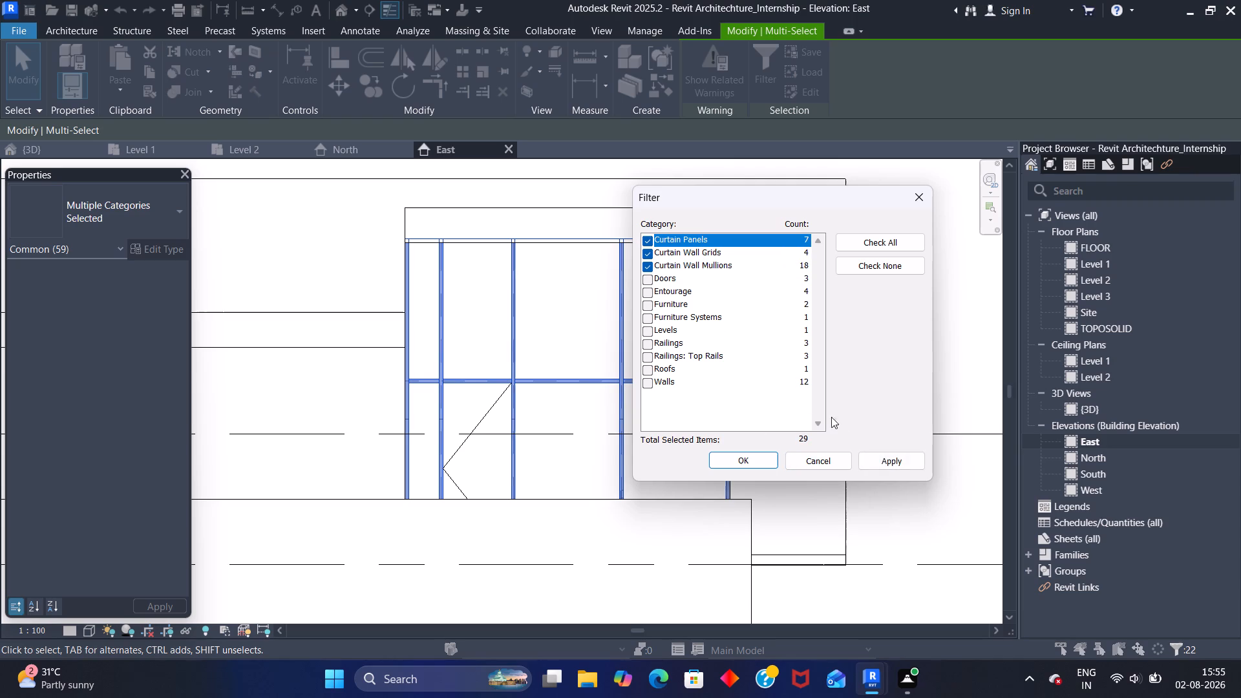
left_click(882, 460)
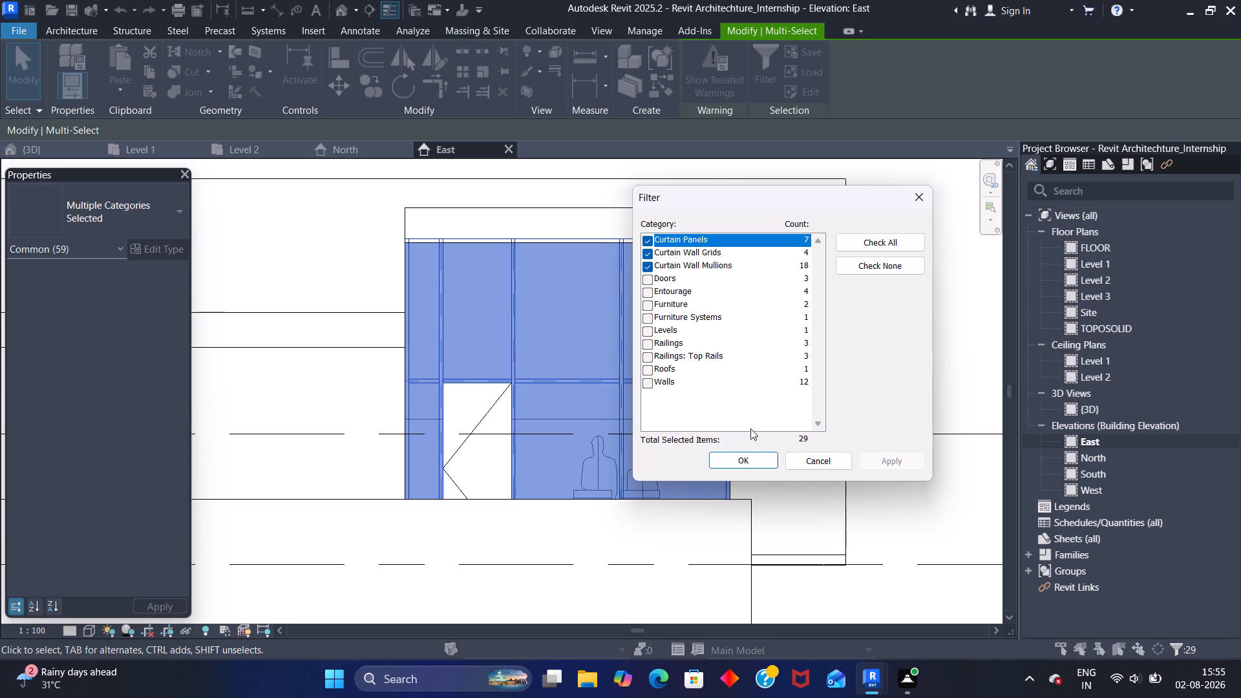
Narrow the filtered selection to Curtain Panels only, excluding the curtain wall grids and mullions.
left_click(647, 255)
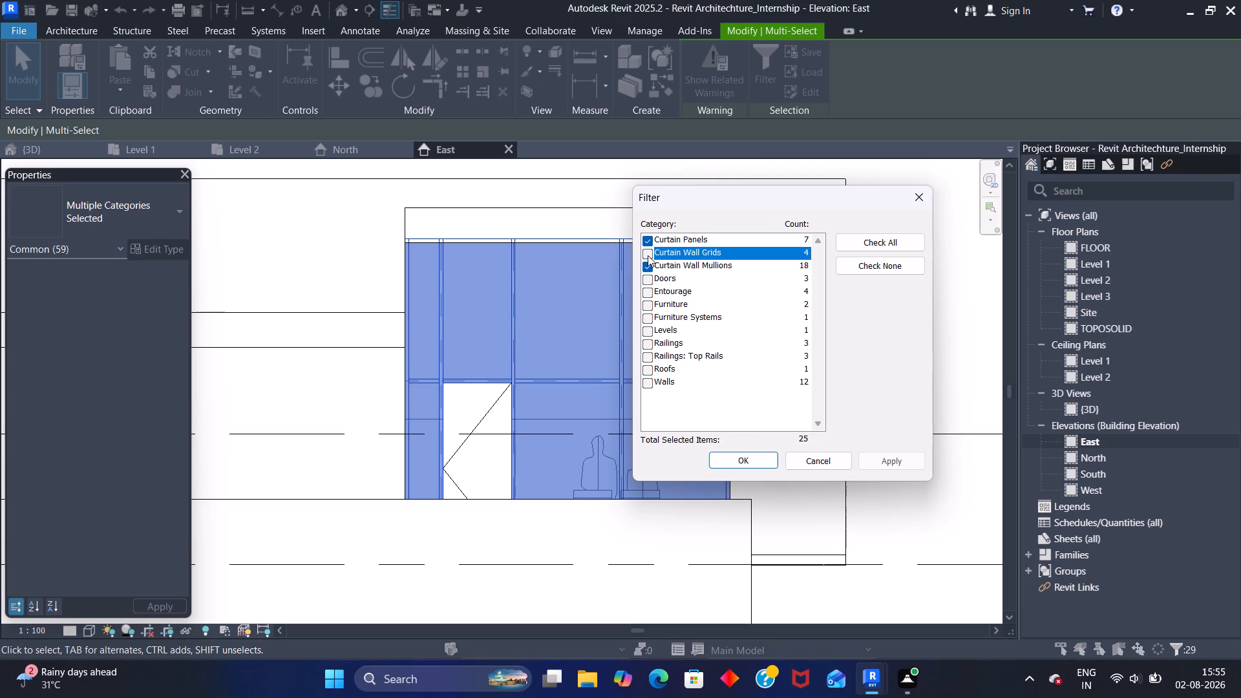
left_click(648, 262)
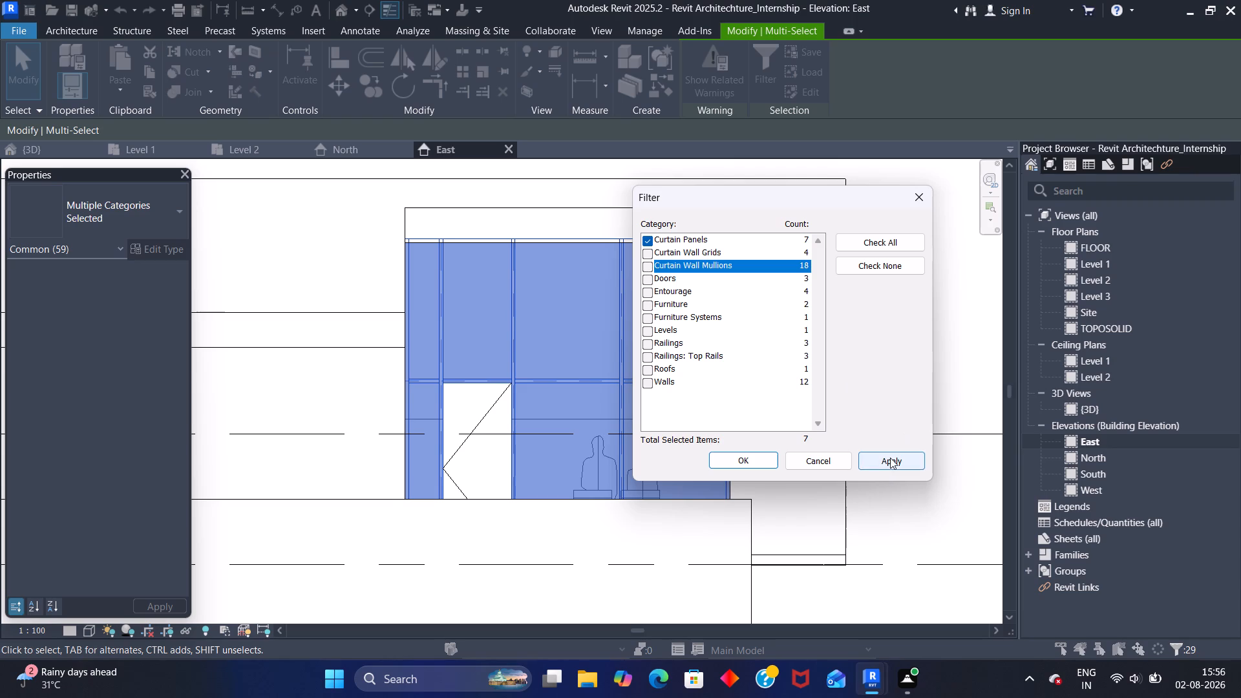
left_click(890, 458)
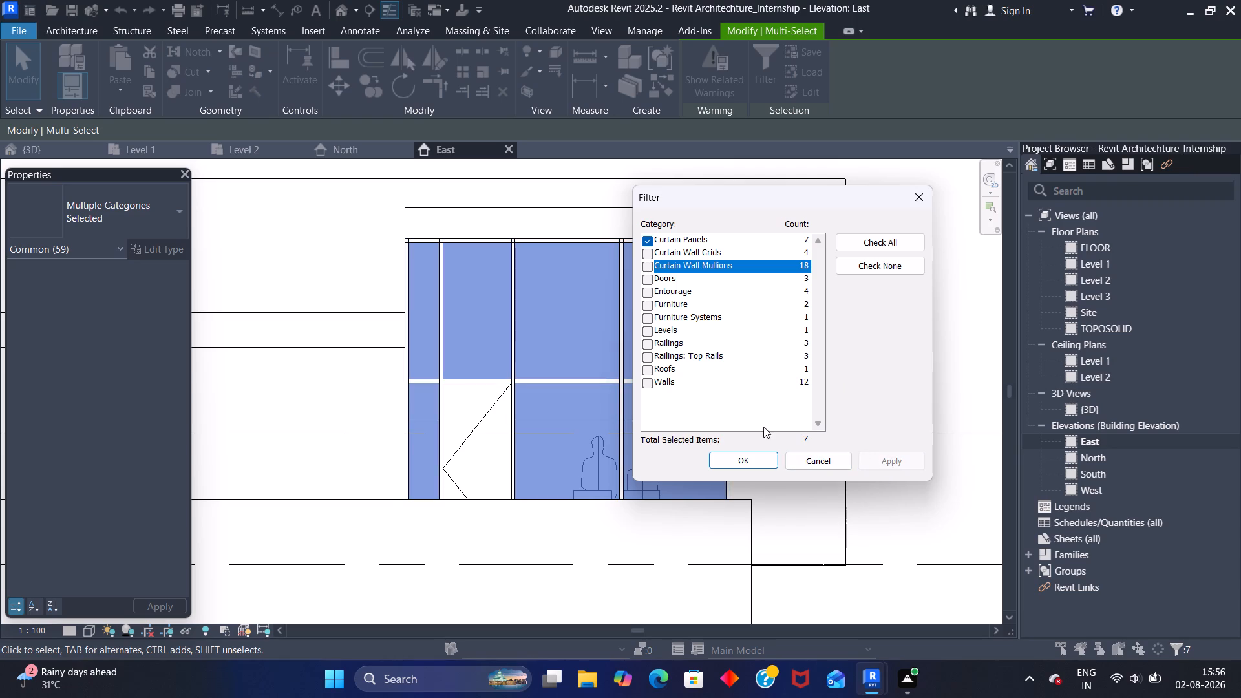
left_click(753, 464)
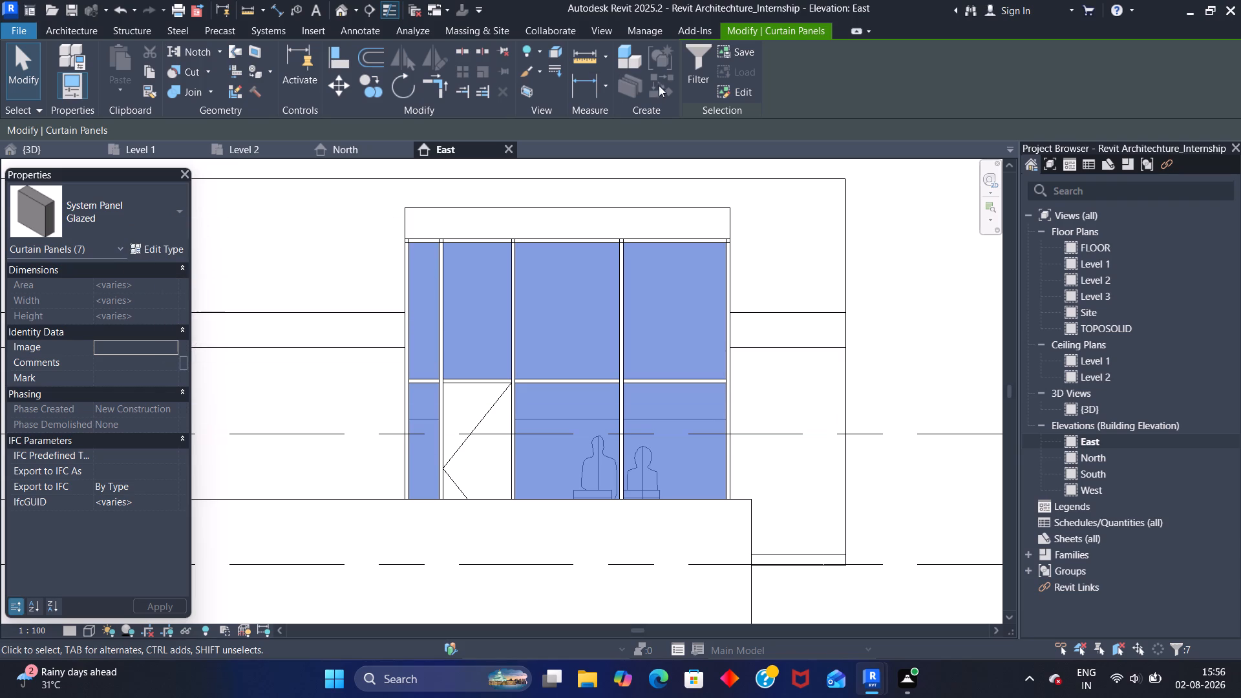
Create a new material for the Material parameter of the selected panels' System Panel Glazed type.
left_click(167, 248)
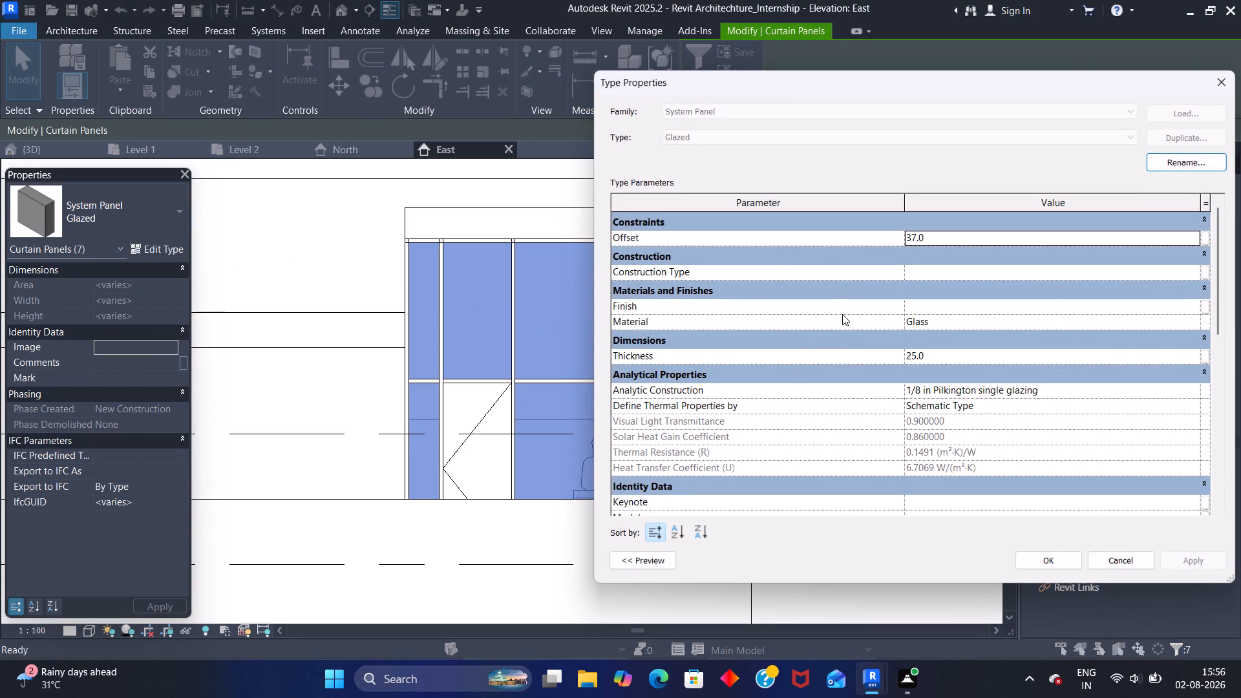
middle_click_drag(842, 307, 642, 321)
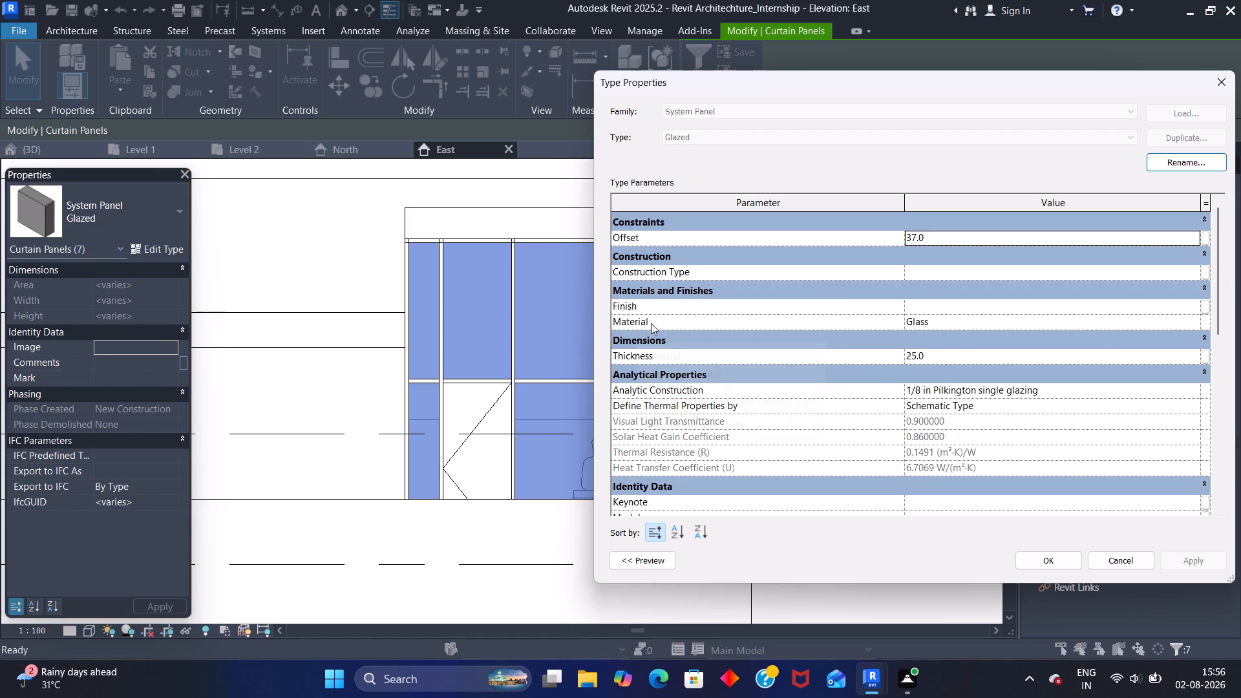
left_click(935, 322)
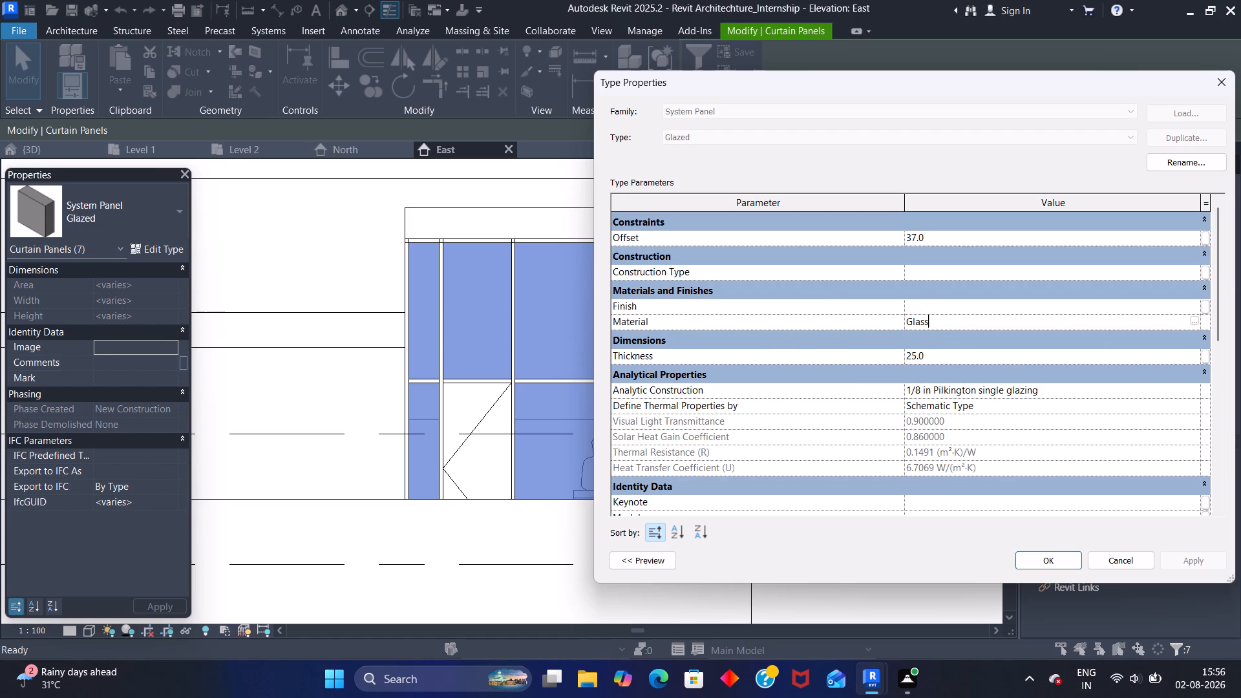
left_click(1194, 323)
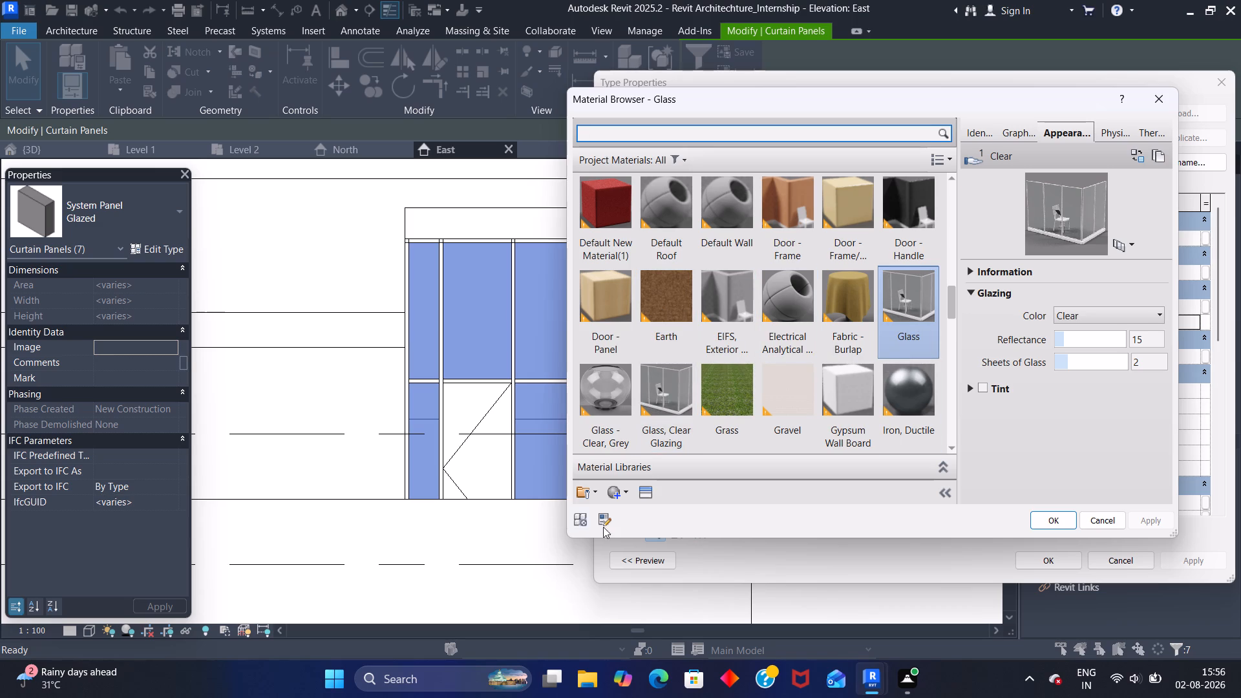
left_click(619, 498)
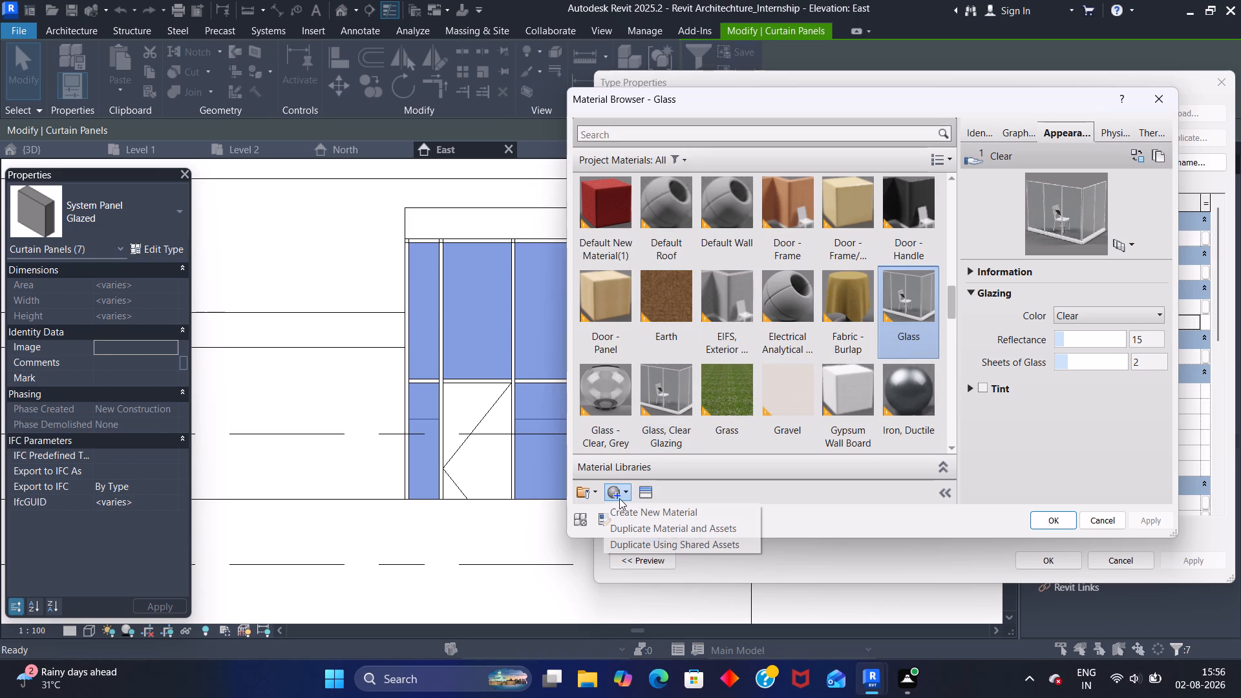
left_click(623, 507)
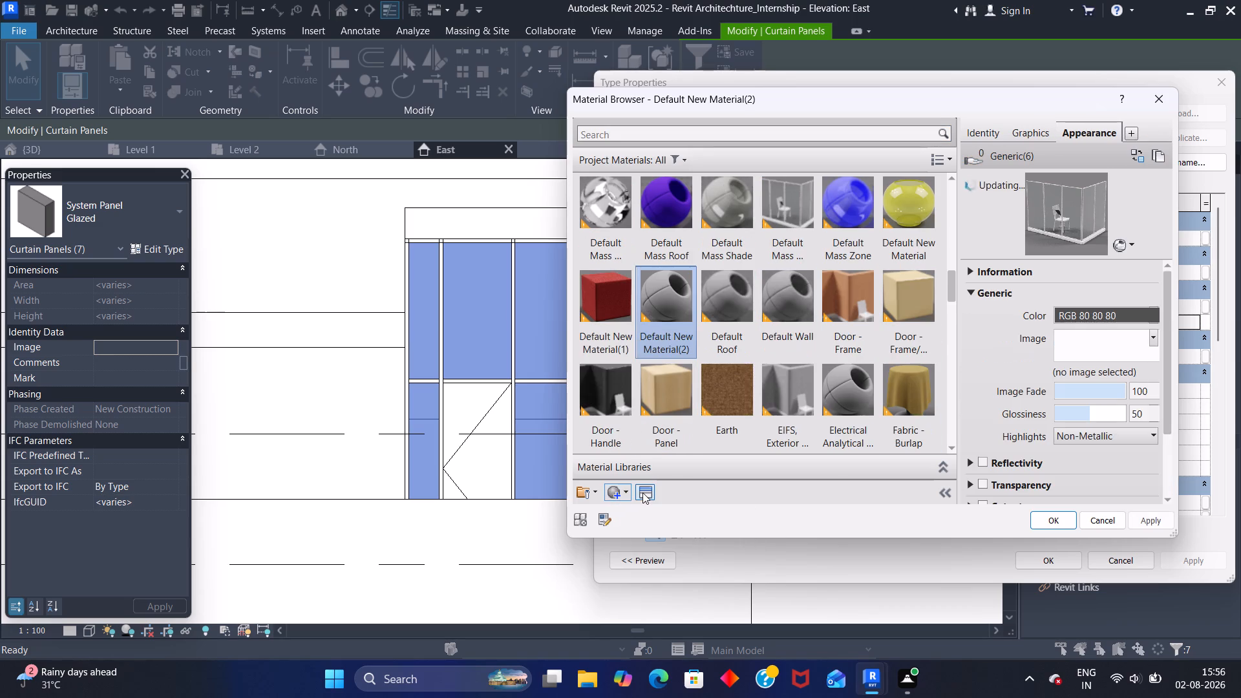
Replace the new material's appearance with the Frosted - Dark Red asset from the Appearance Library's Glass category.
left_click(643, 492)
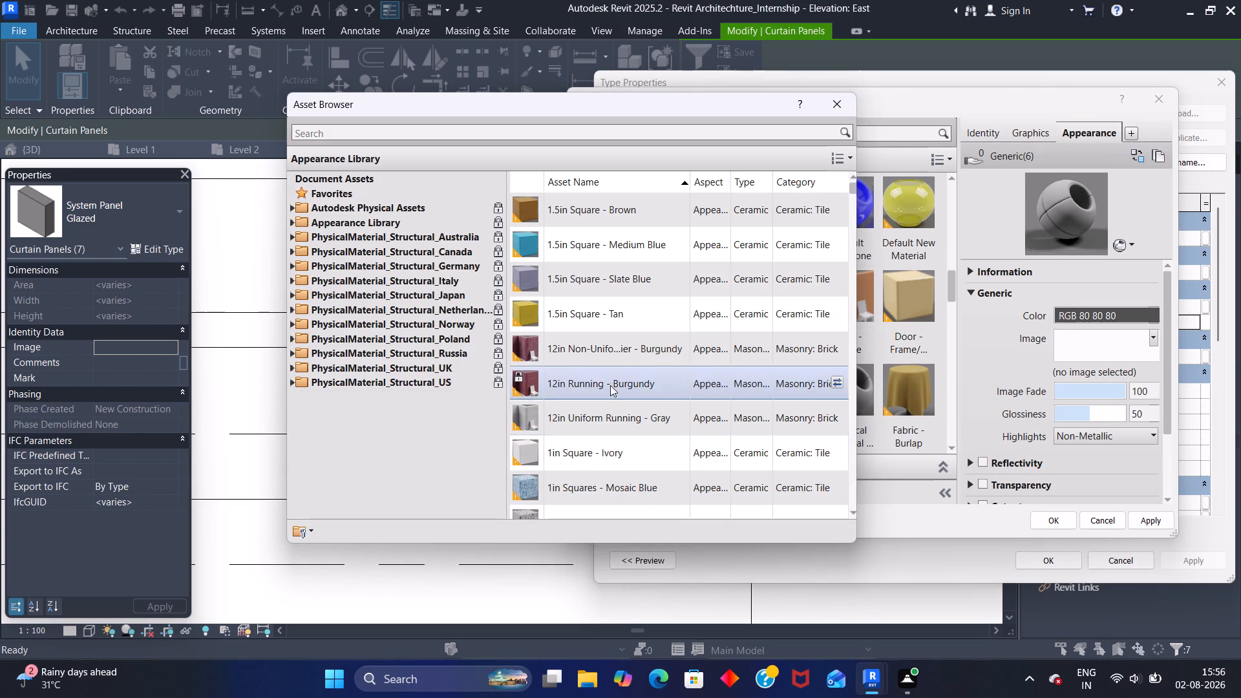
double_click(363, 222)
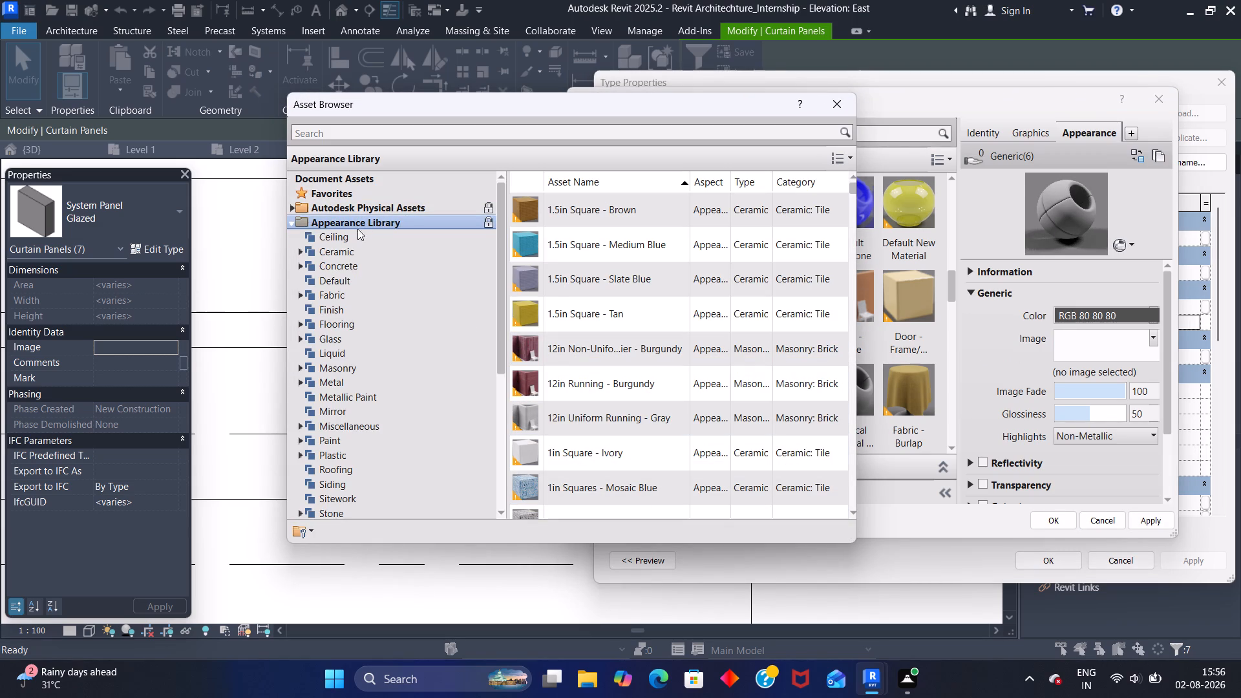
left_click(367, 333)
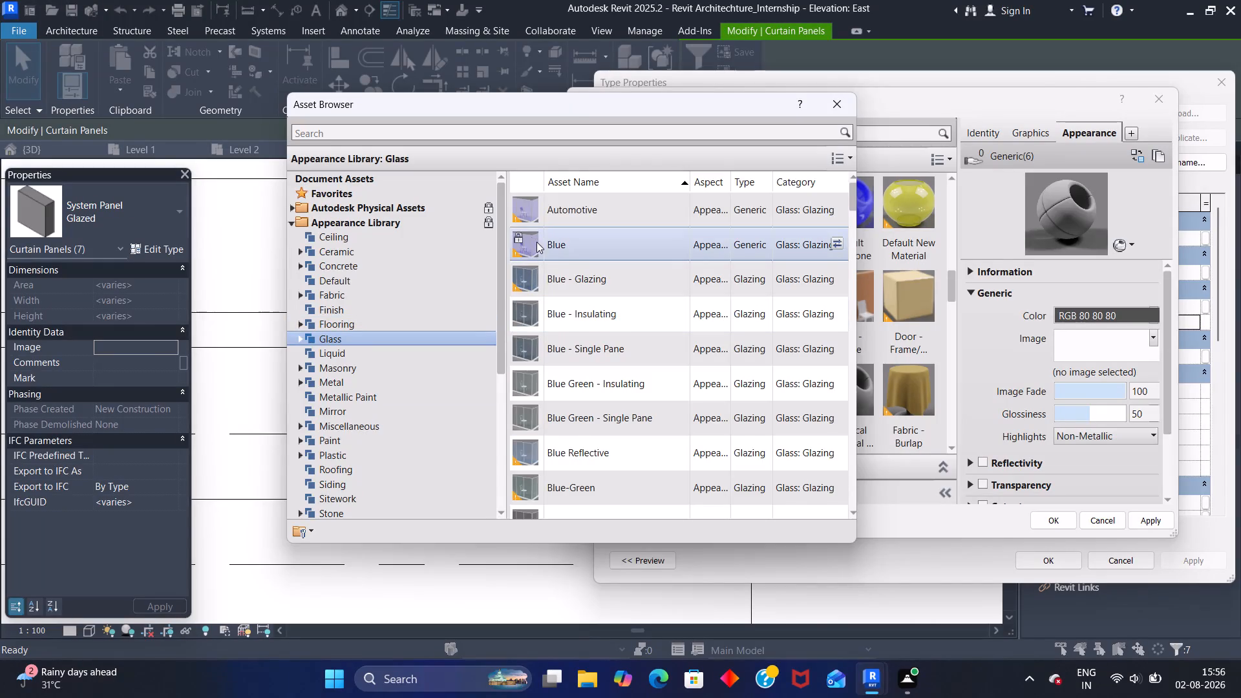
scroll(524, 265, "down", 3)
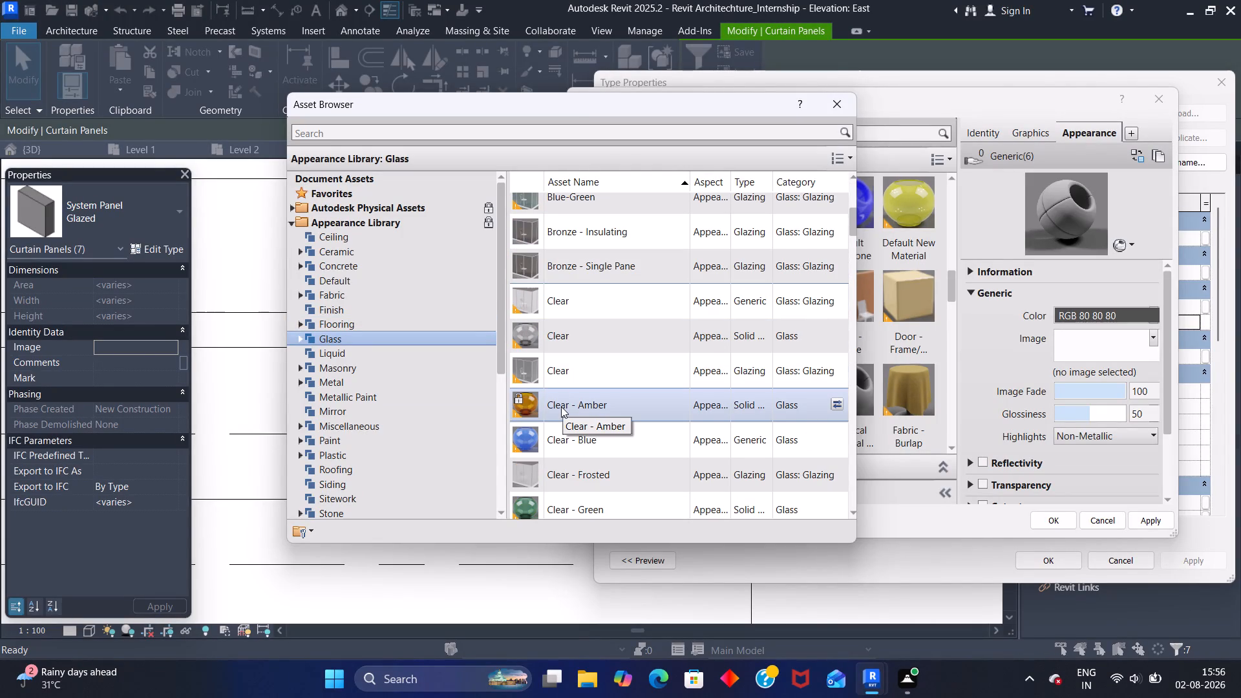
scroll(548, 450, "down", 2)
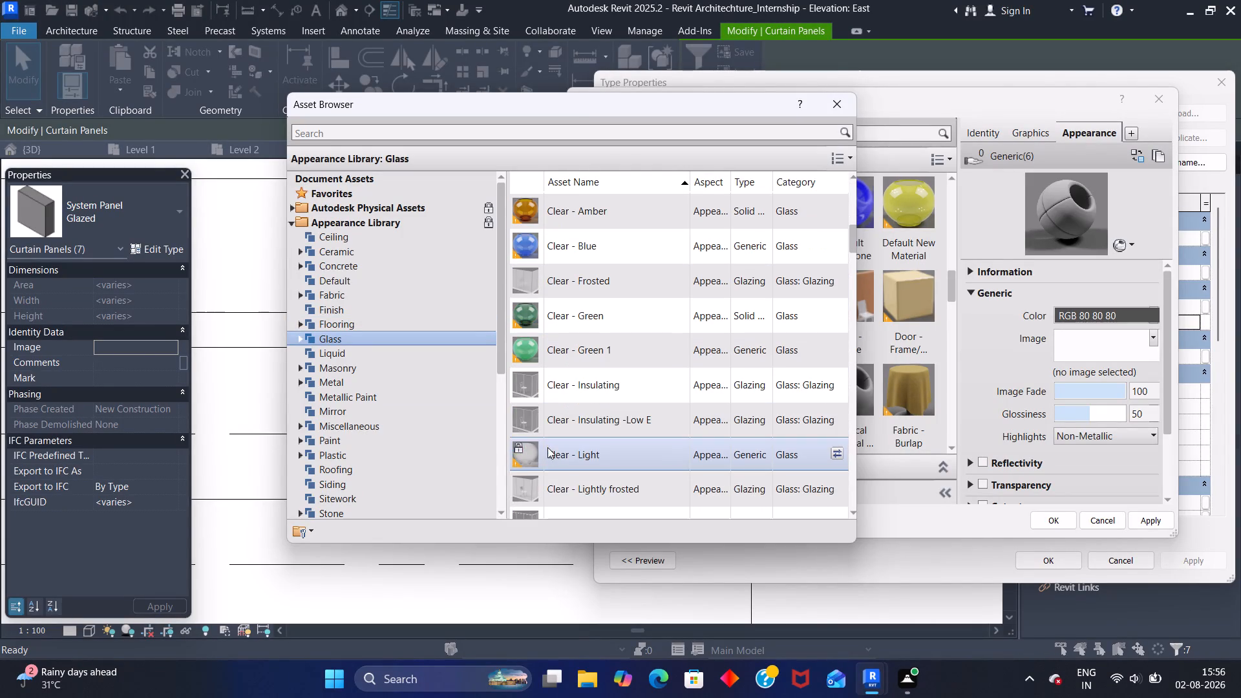
scroll(542, 432, "down", 5)
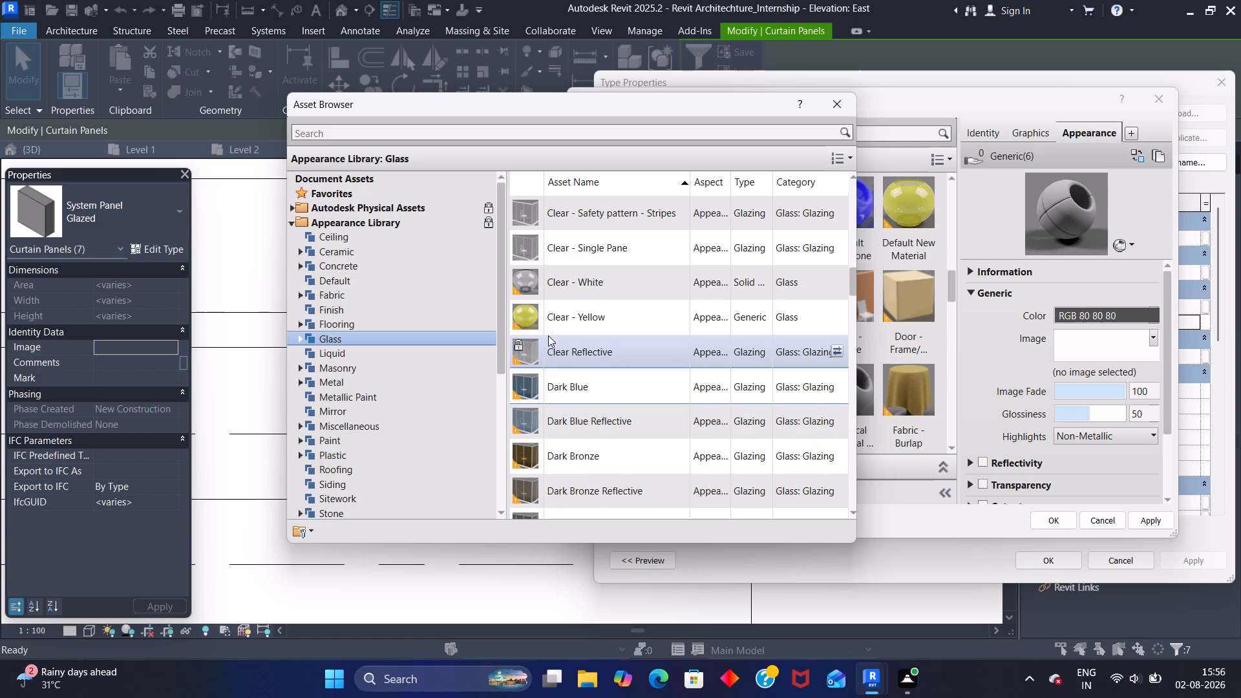
scroll(547, 337, "down", 2)
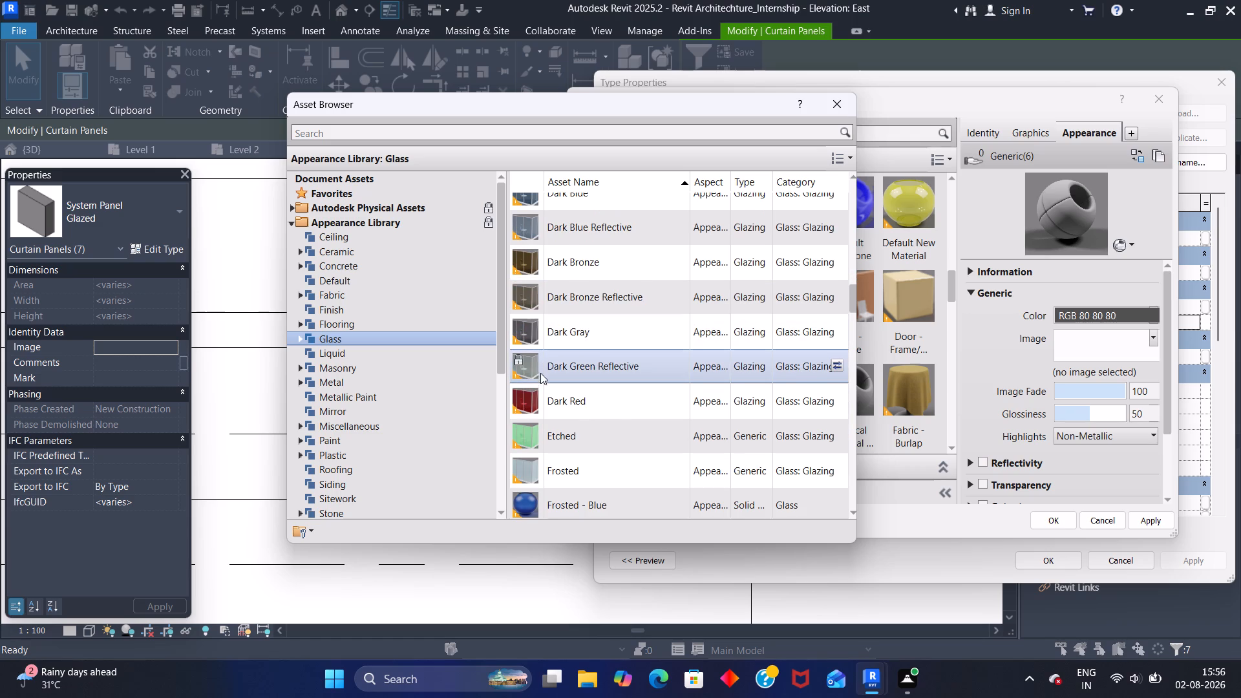
scroll(540, 381, "down", 1)
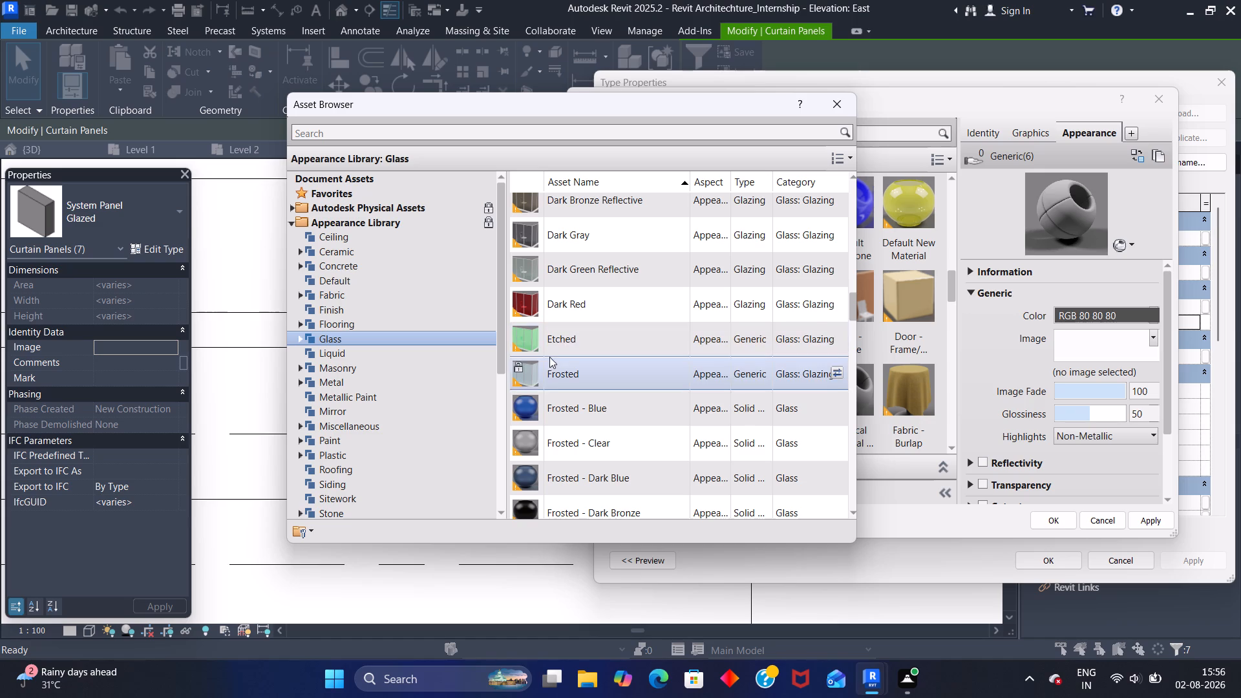
scroll(548, 396, "down", 3)
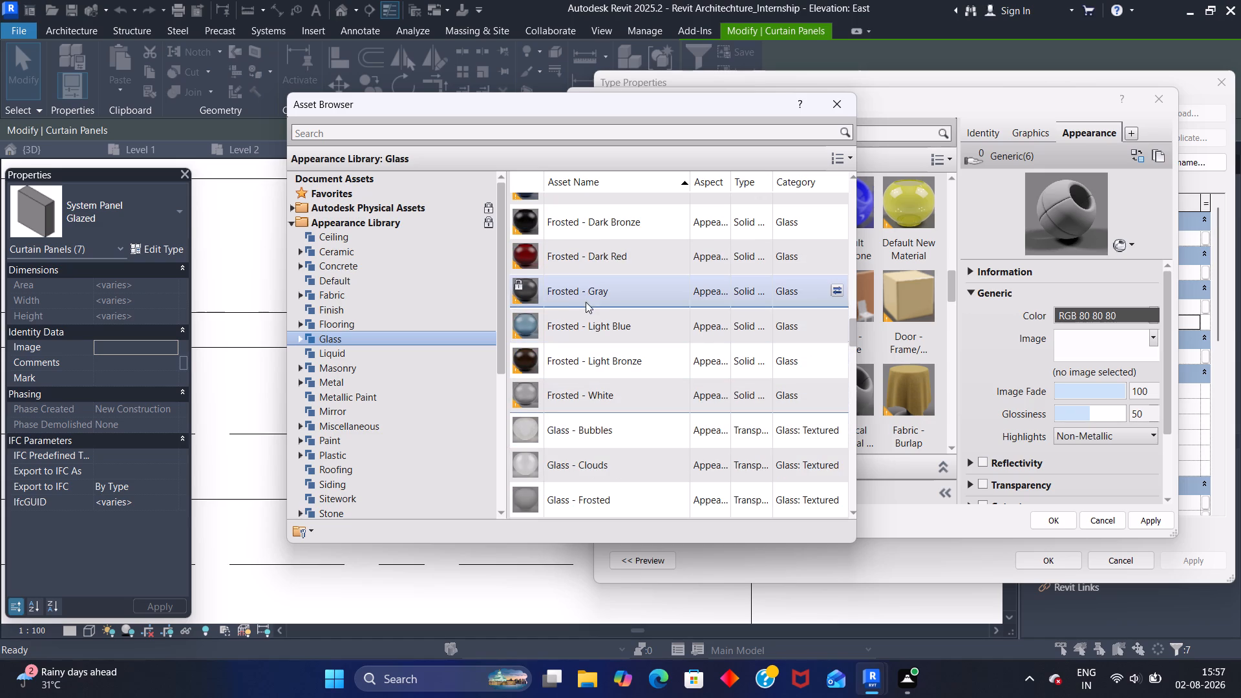
left_click(594, 262)
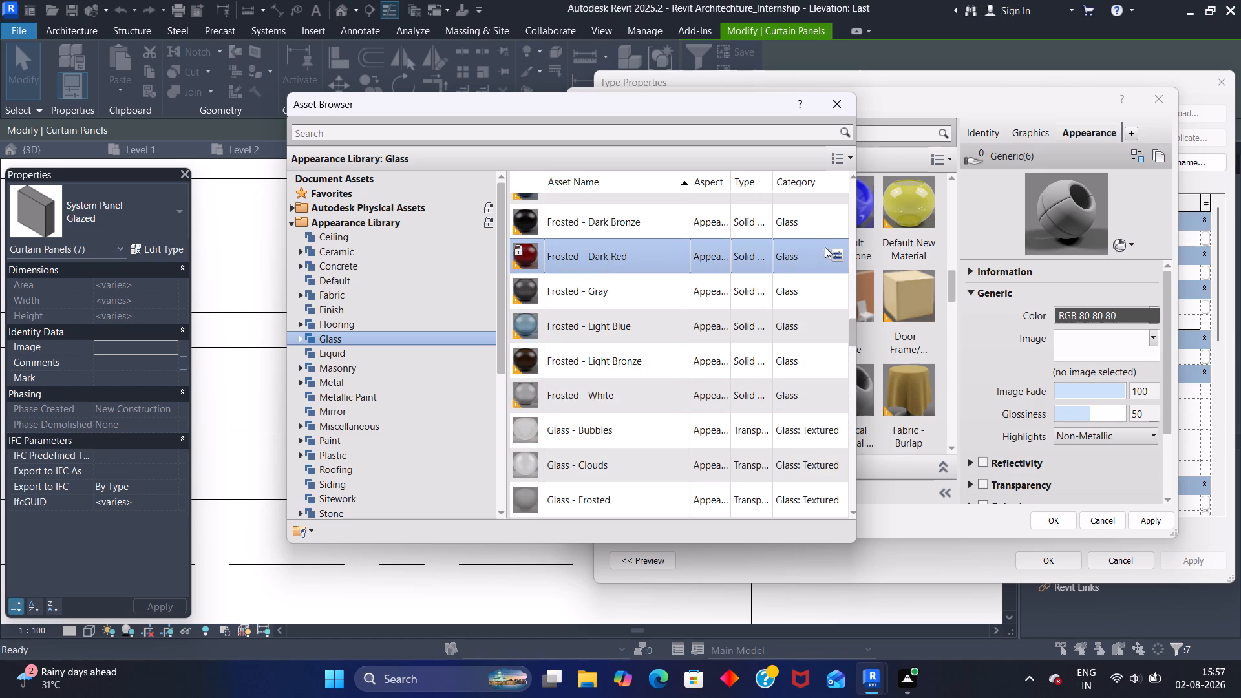
left_click(839, 254)
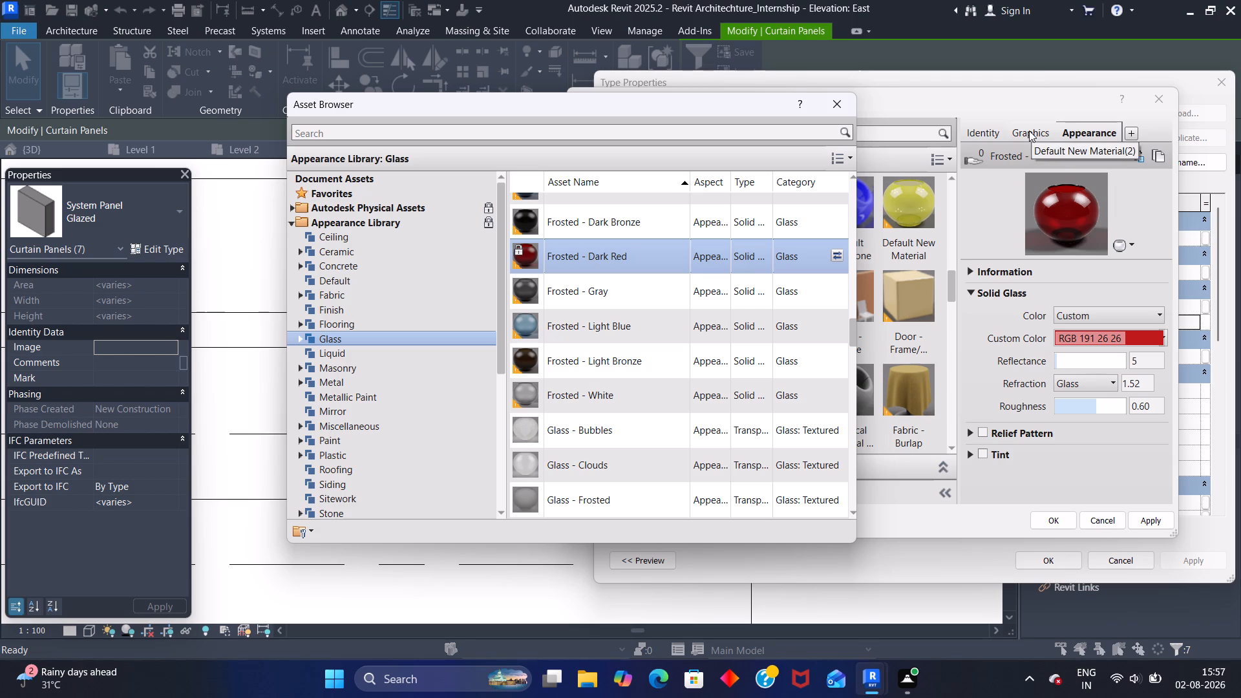
Use the render appearance for the new material's shading, assign it to the System Panel Glazed type, and clear the panel selection.
left_click(1029, 131)
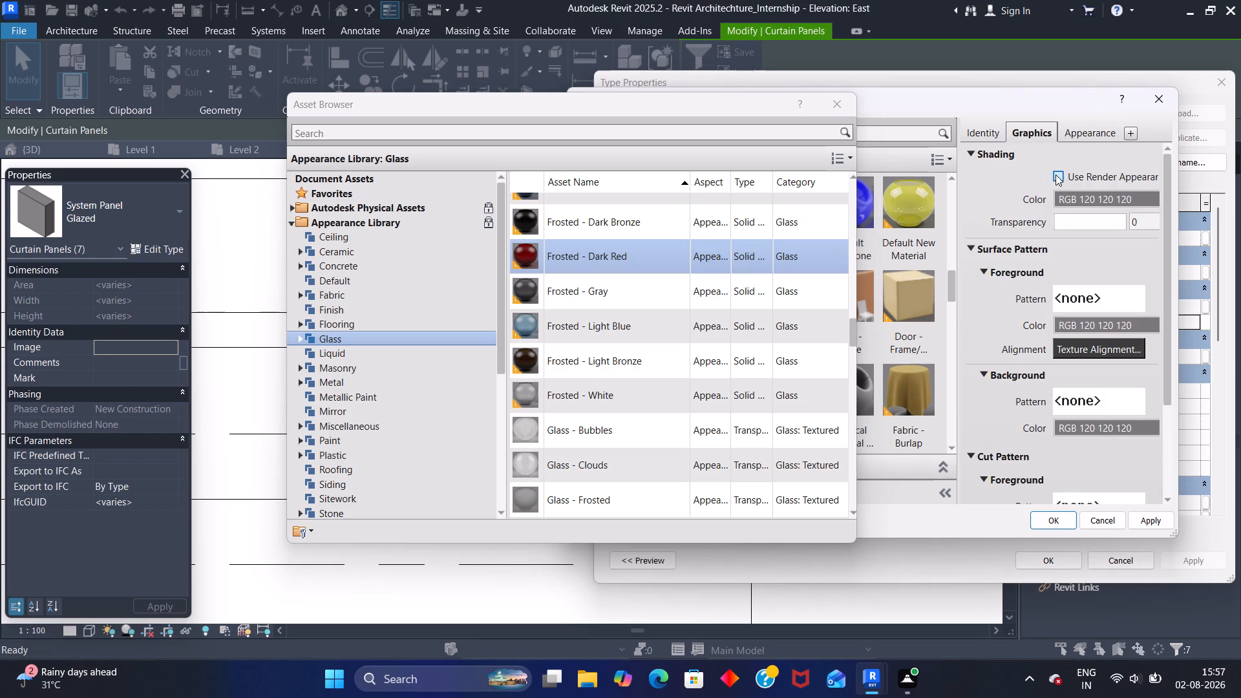
left_click(1055, 174)
left_click(1144, 518)
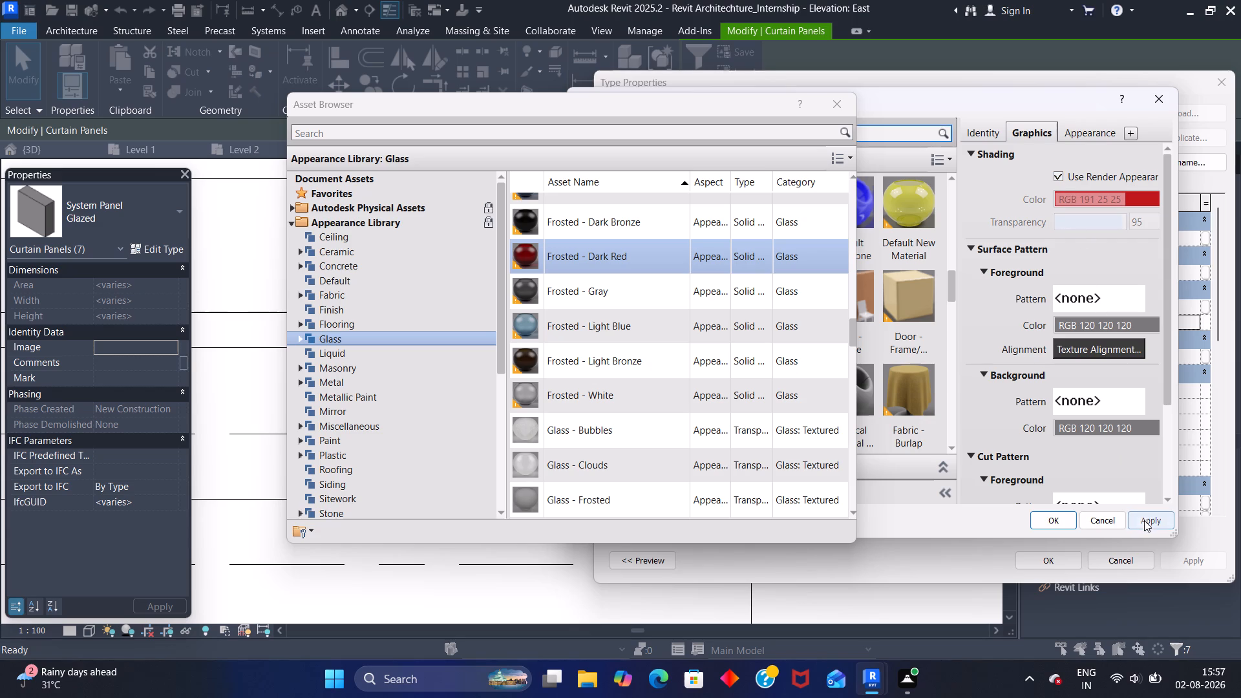
left_click(1063, 523)
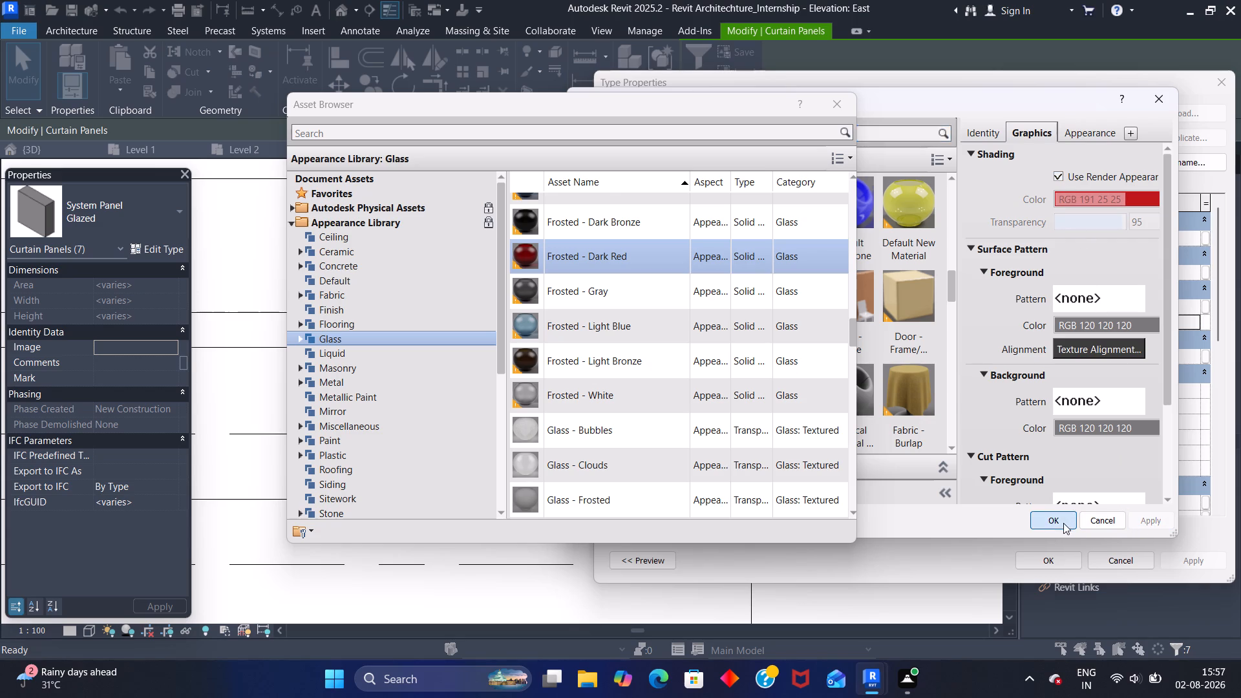
left_click(1182, 561)
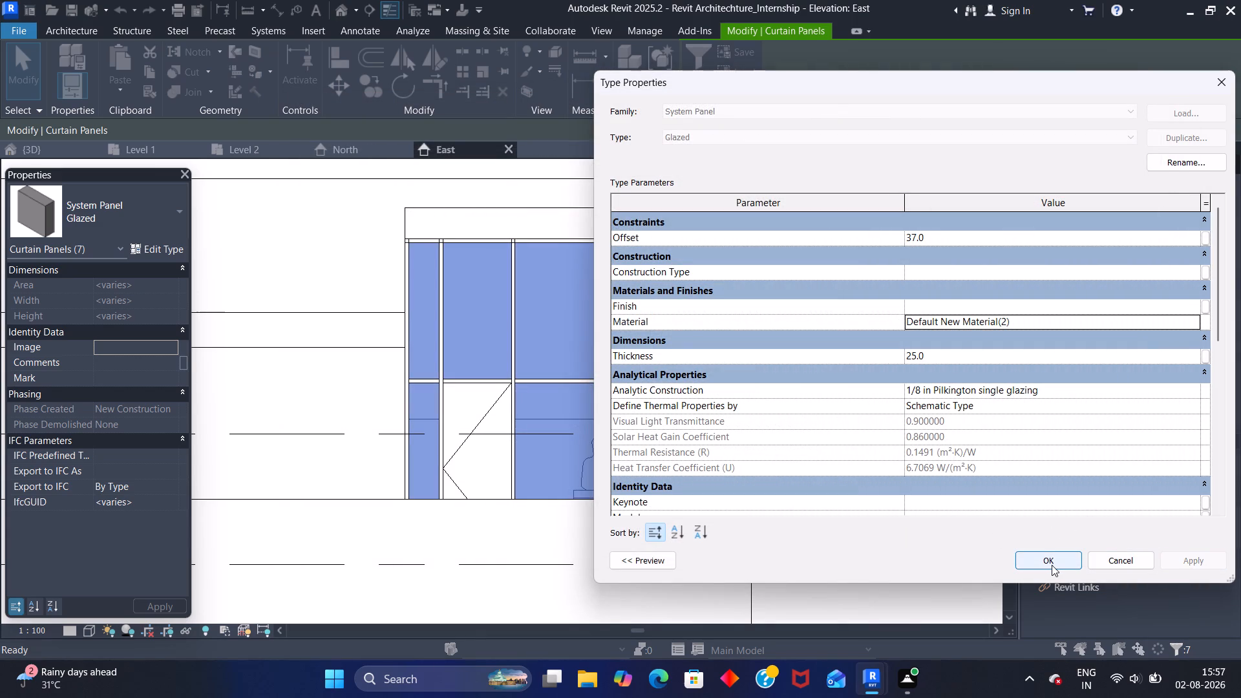
left_click(1052, 565)
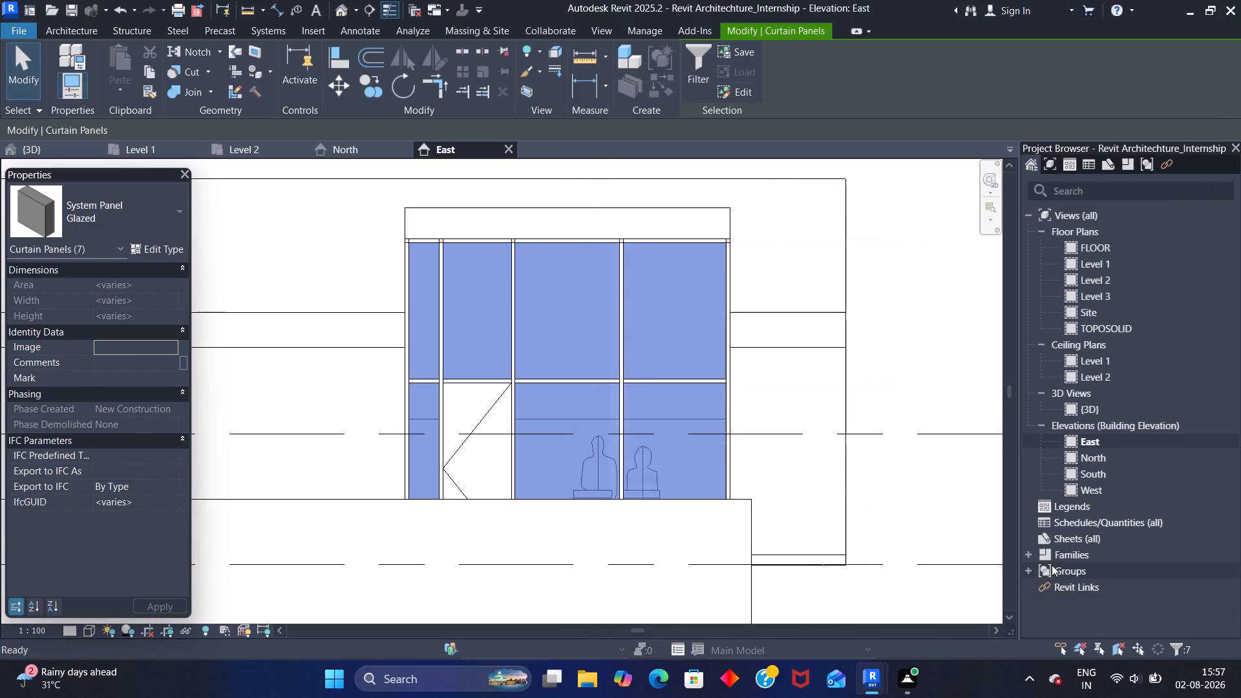
scroll(551, 312, "down", 2)
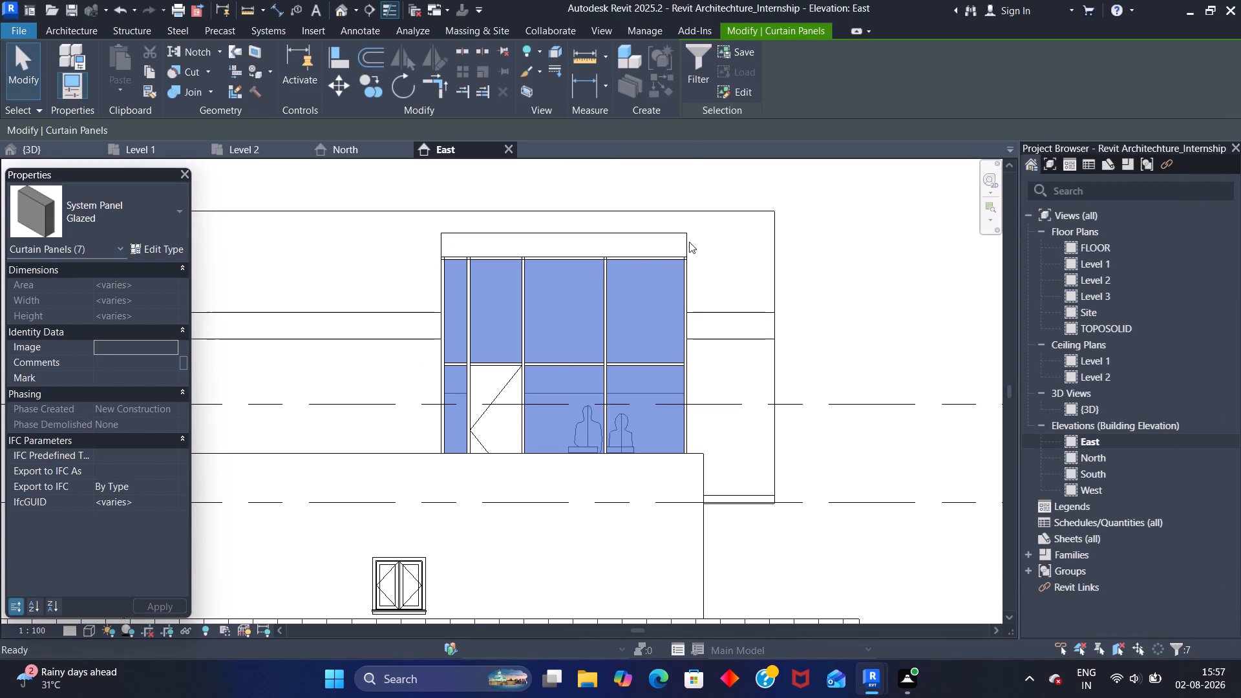
left_click(802, 211)
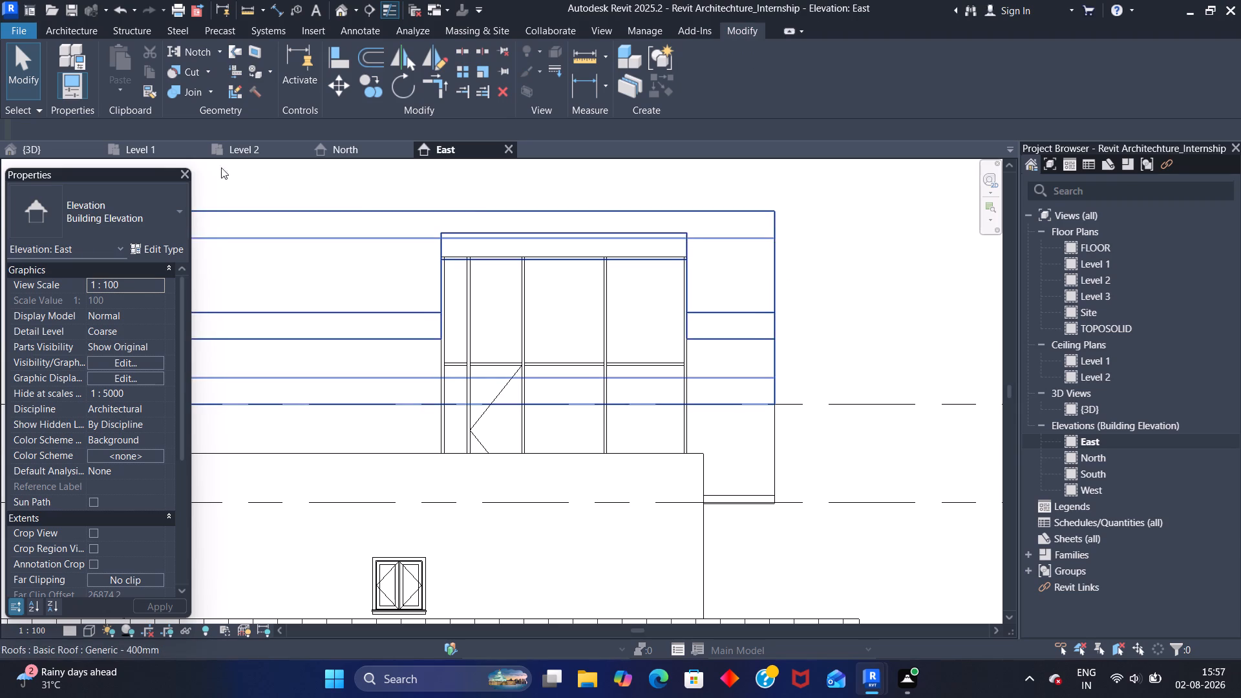
In the 3D view, examine the glazed panels of the Storefront curtain wall and the facade around them.
left_click(66, 144)
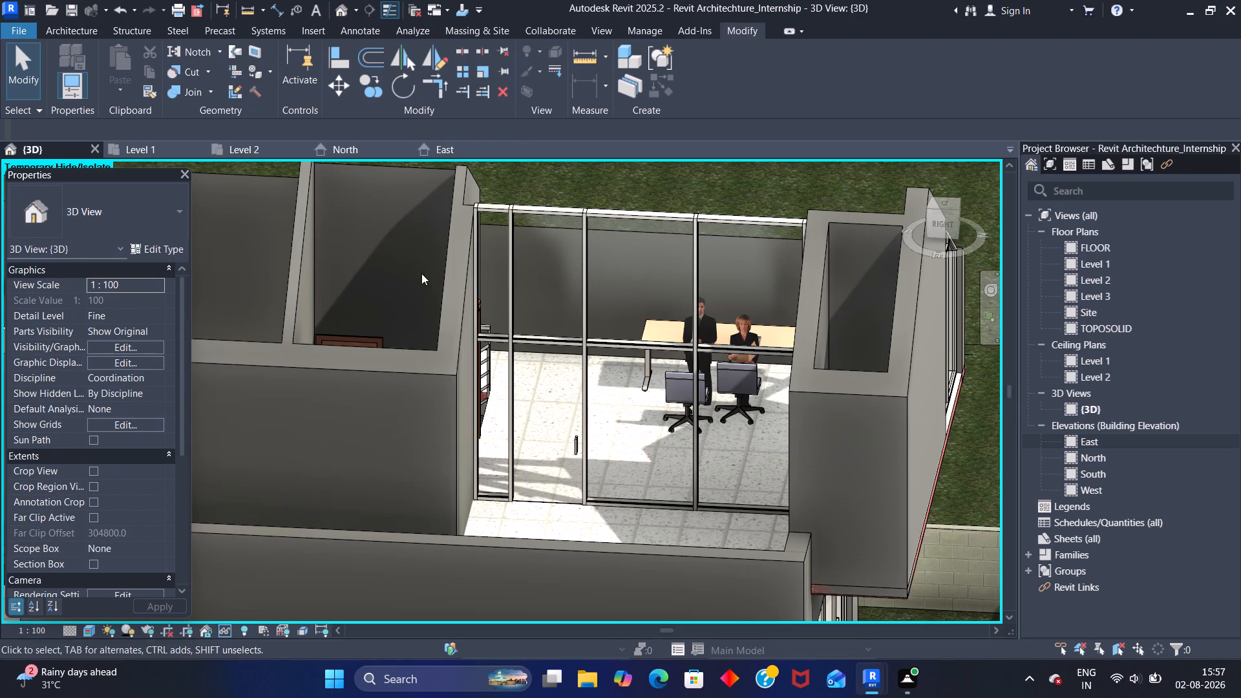
middle_click_drag(624, 292, 656, 209)
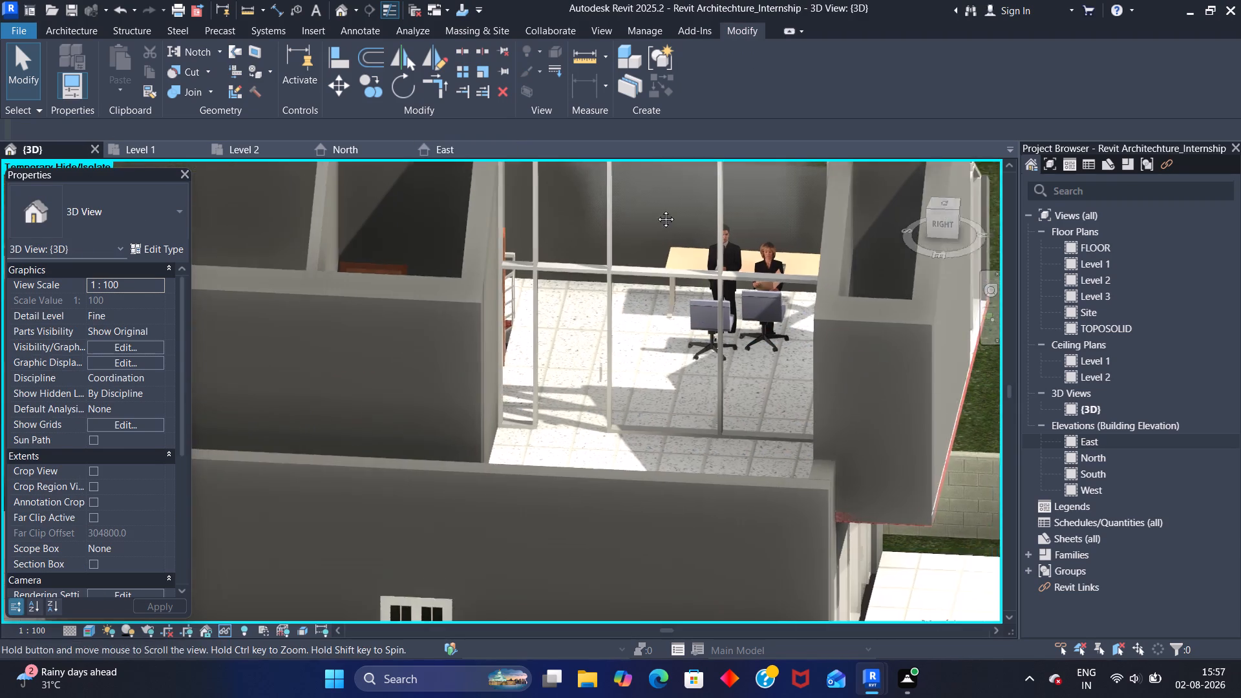
middle_click_drag(656, 209, 699, 176)
scroll(552, 431, "down", 2)
scroll(500, 458, "down", 1)
middle_click_drag(488, 463, 566, 342)
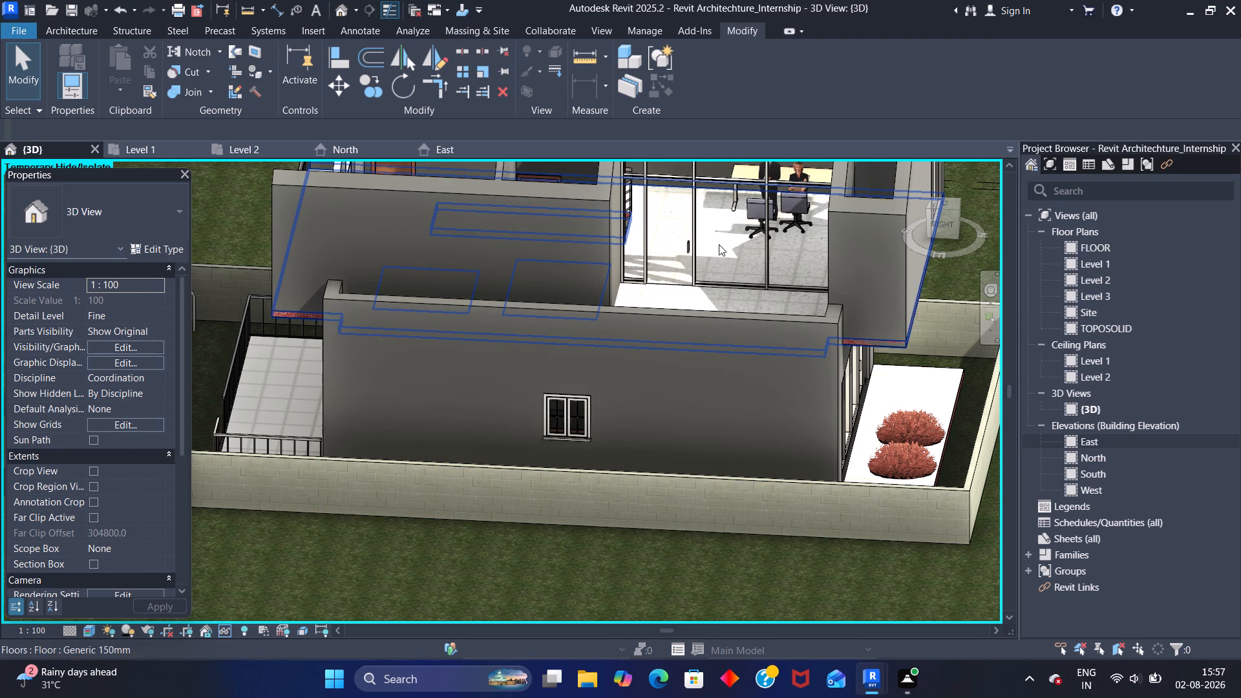
left_click(92, 628)
left_click(109, 619)
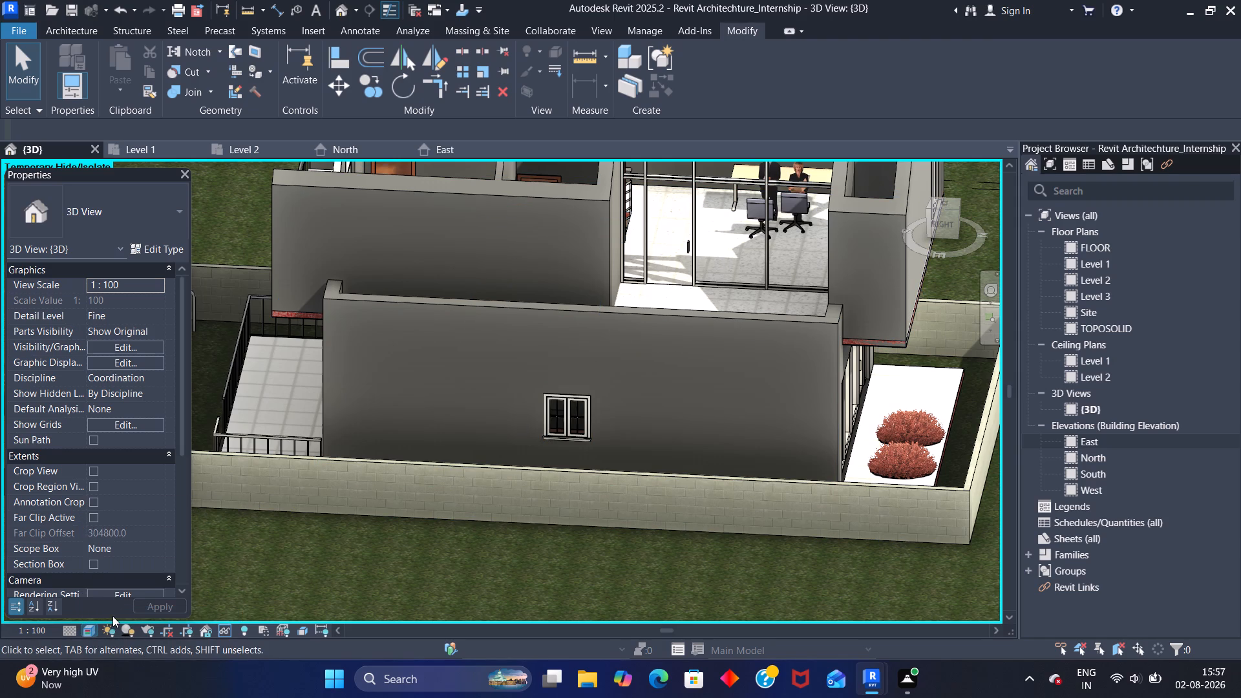
Examine the Storefront curtain wall's upper corner where it meets the sloped wall, selecting the 50 x 150mm vertical end mullion there.
middle_click_drag(620, 280, 451, 455)
scroll(441, 246, "up", 7)
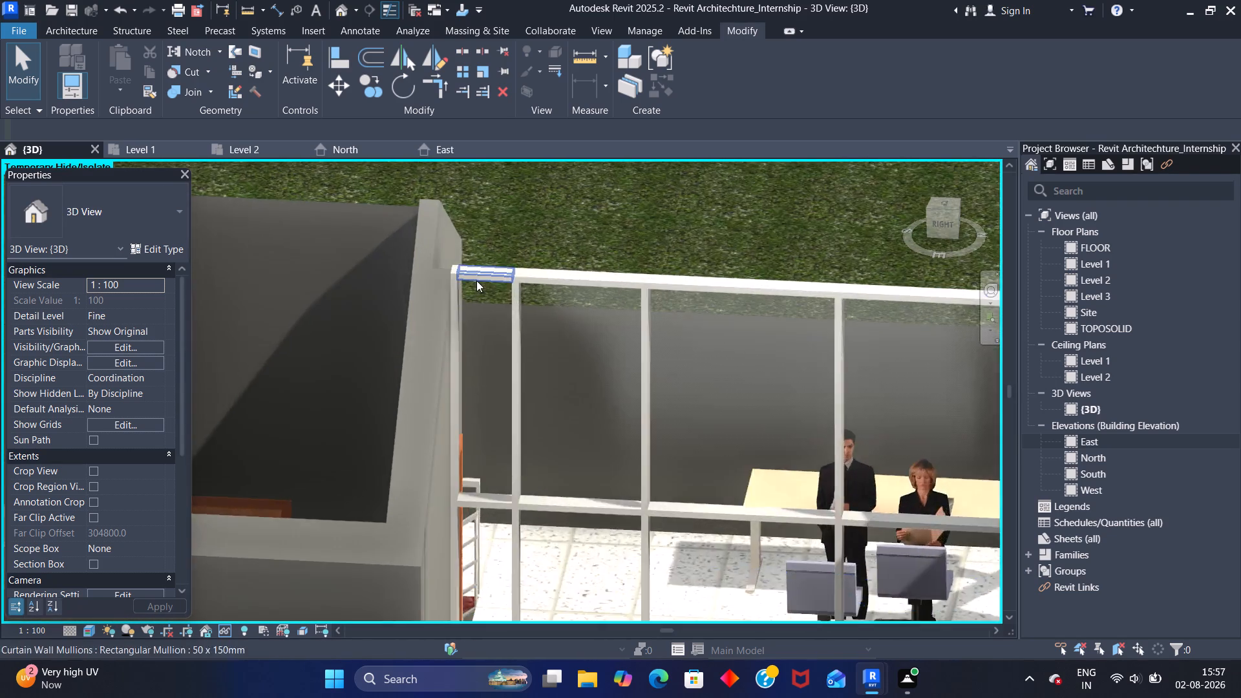
scroll(476, 280, "up", 14)
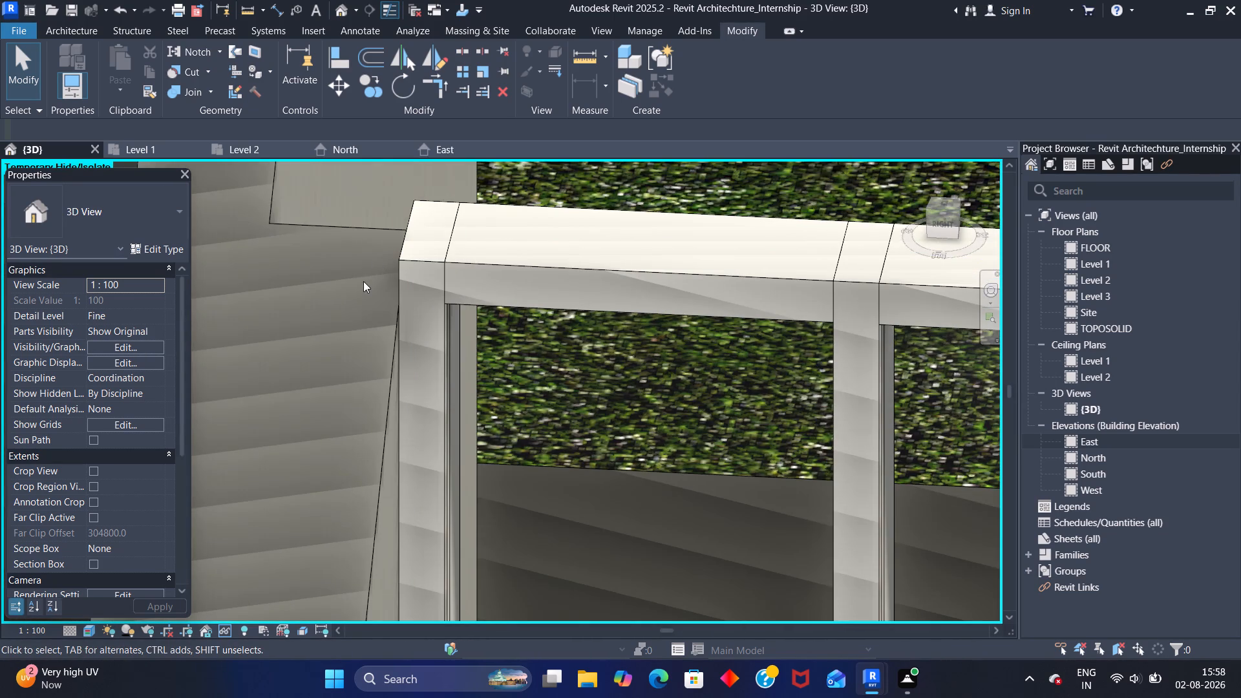
scroll(295, 275, "up", 1, "shift")
middle_click_drag(295, 275, 355, 286, "shift")
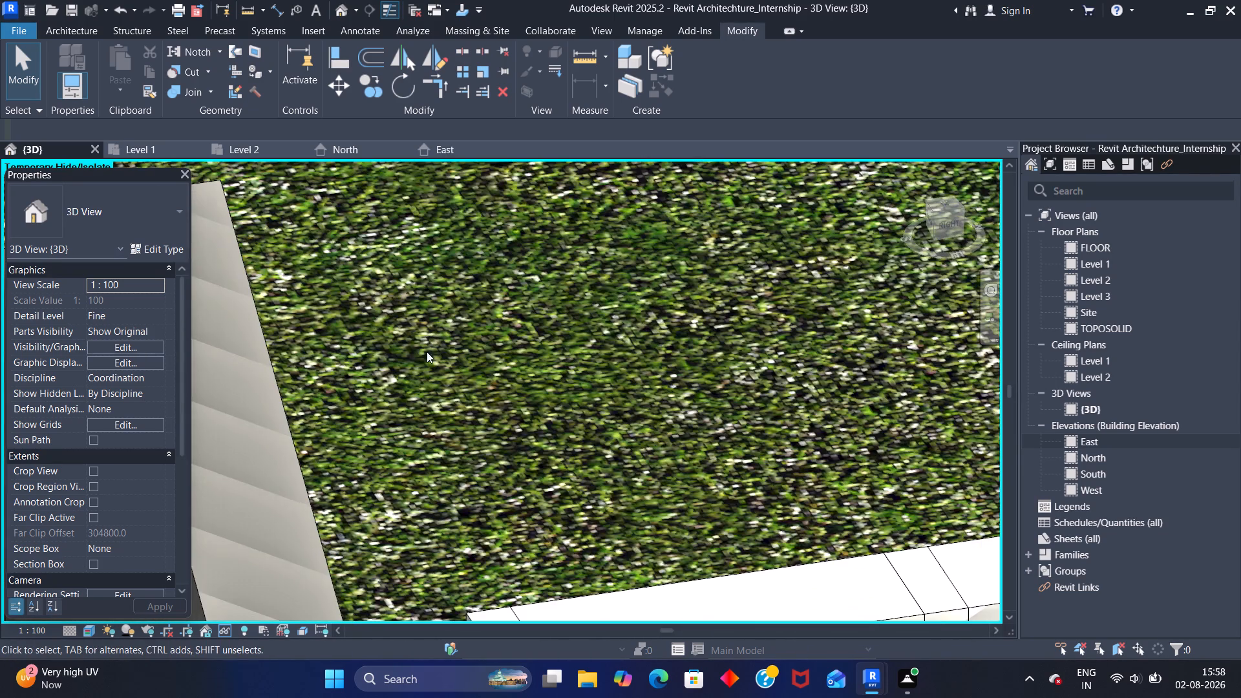
scroll(435, 367, "down", 4)
middle_click_drag(484, 510, 534, 381)
scroll(535, 386, "up", 3)
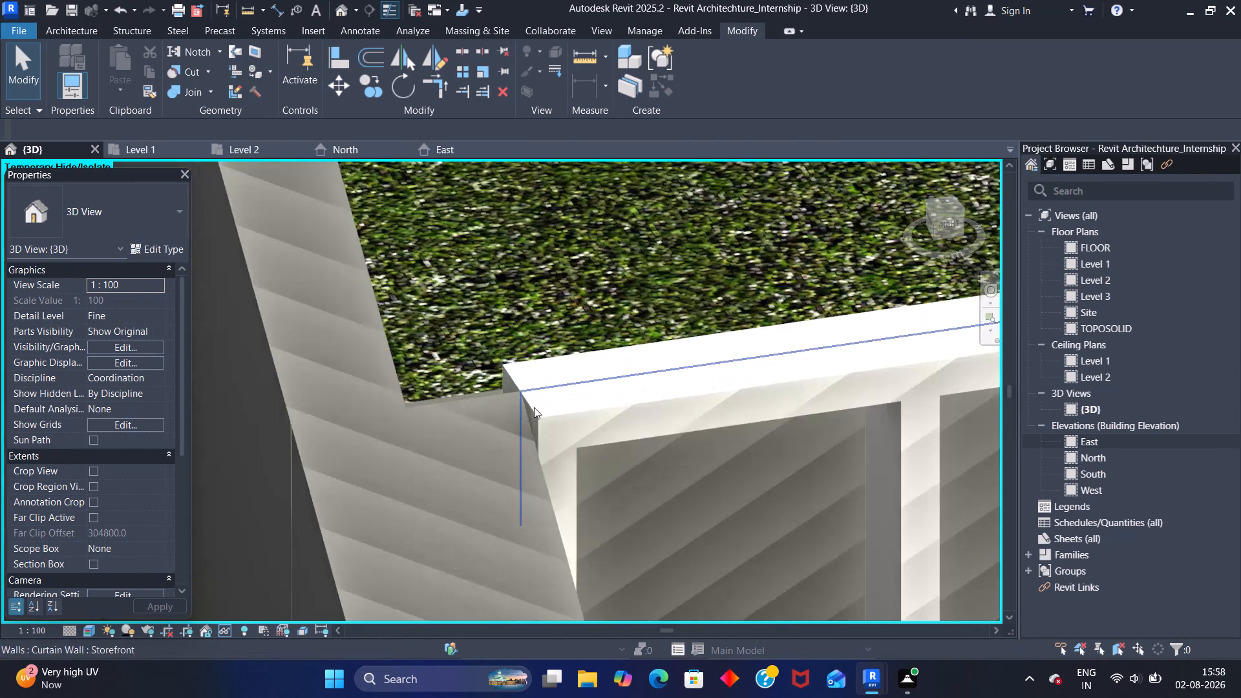
scroll(534, 407, "up", 9)
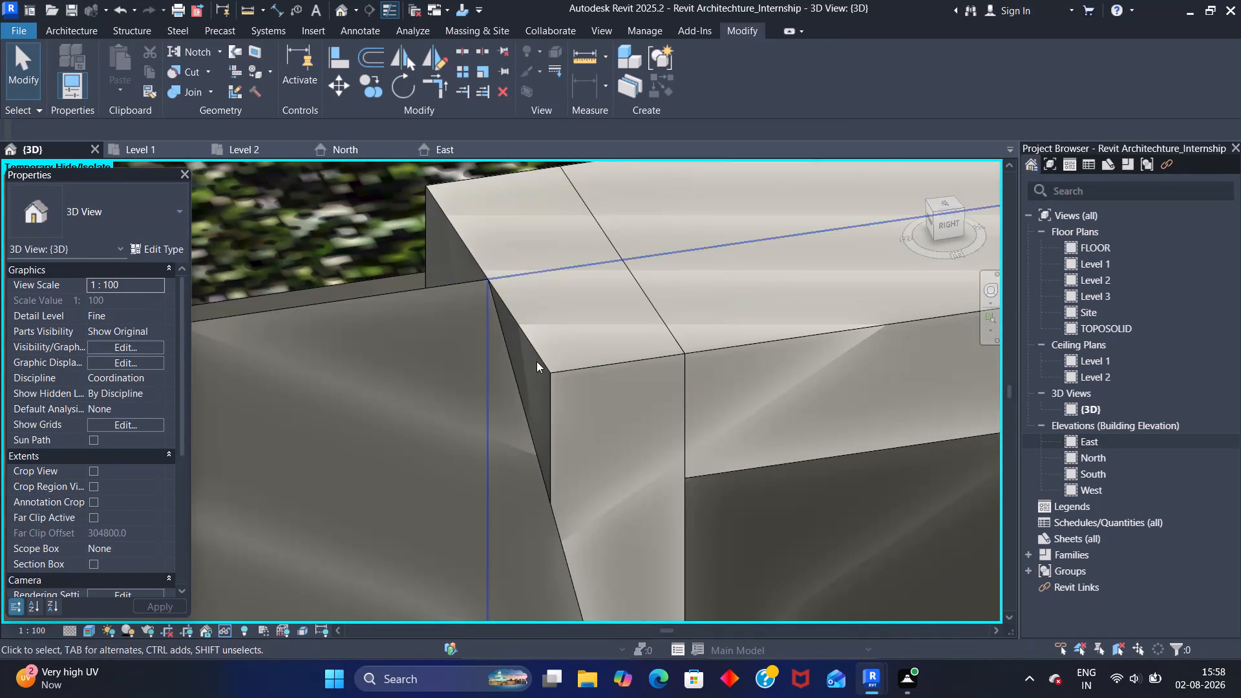
key("Tab")
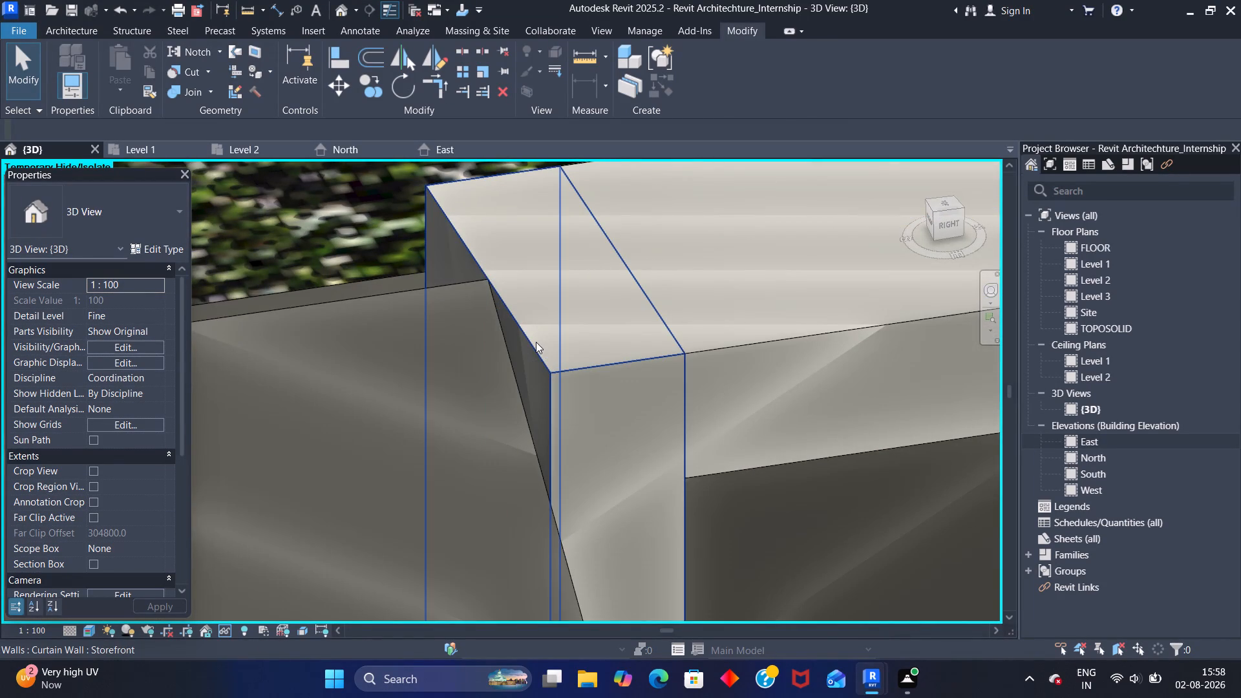
left_click(536, 342)
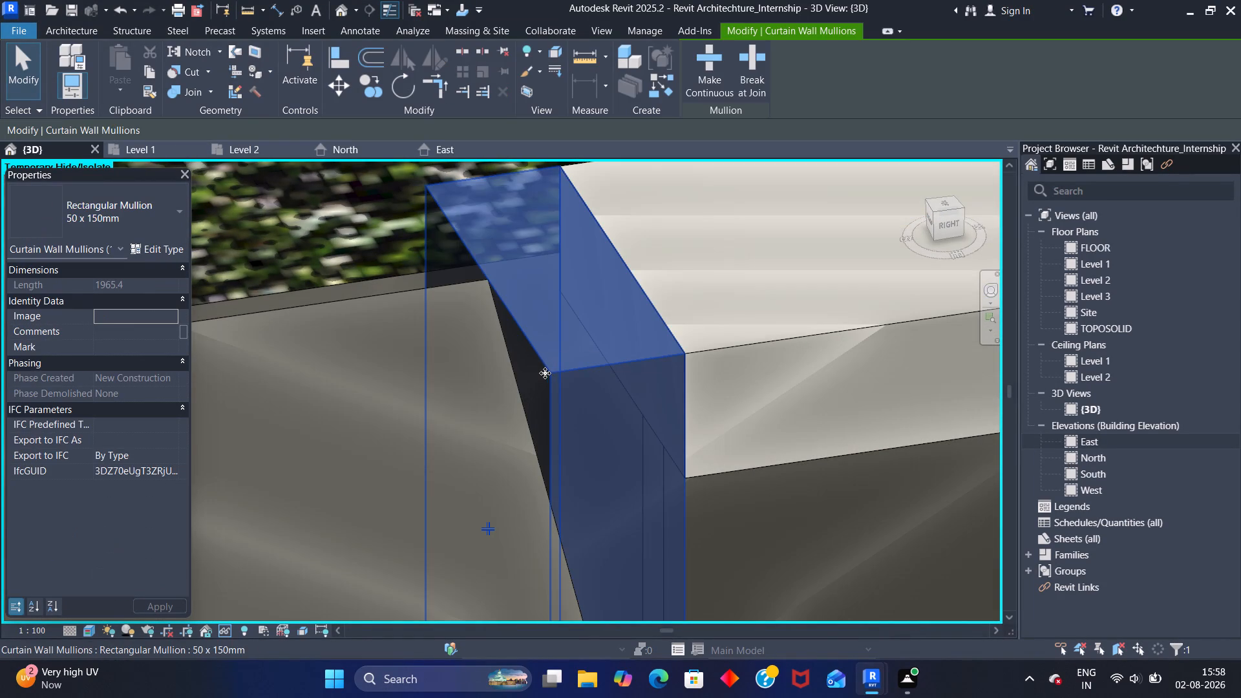
key("Down")
Examine the Storefront curtain wall's top edge across to its opposite upper corner against the adjoining wall.
scroll(552, 376, "down", 4)
middle_click_drag(625, 416, 469, 224)
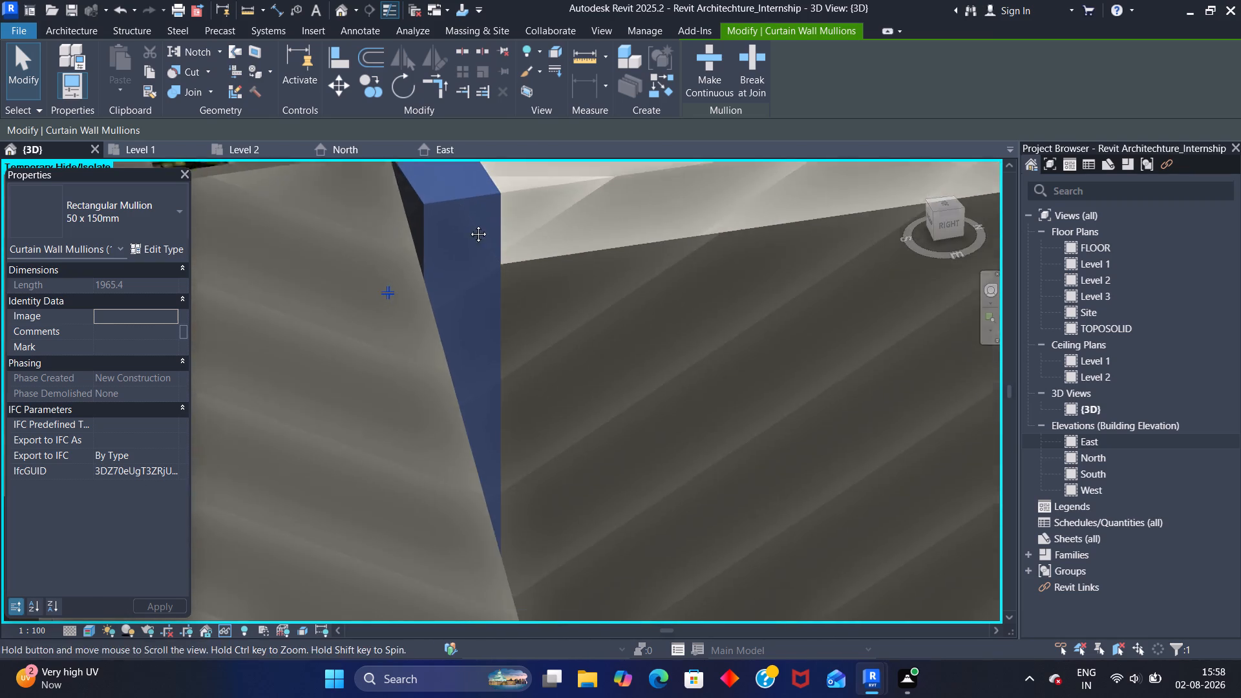
middle_click_drag(469, 224, 453, 211)
scroll(494, 255, "down", 13)
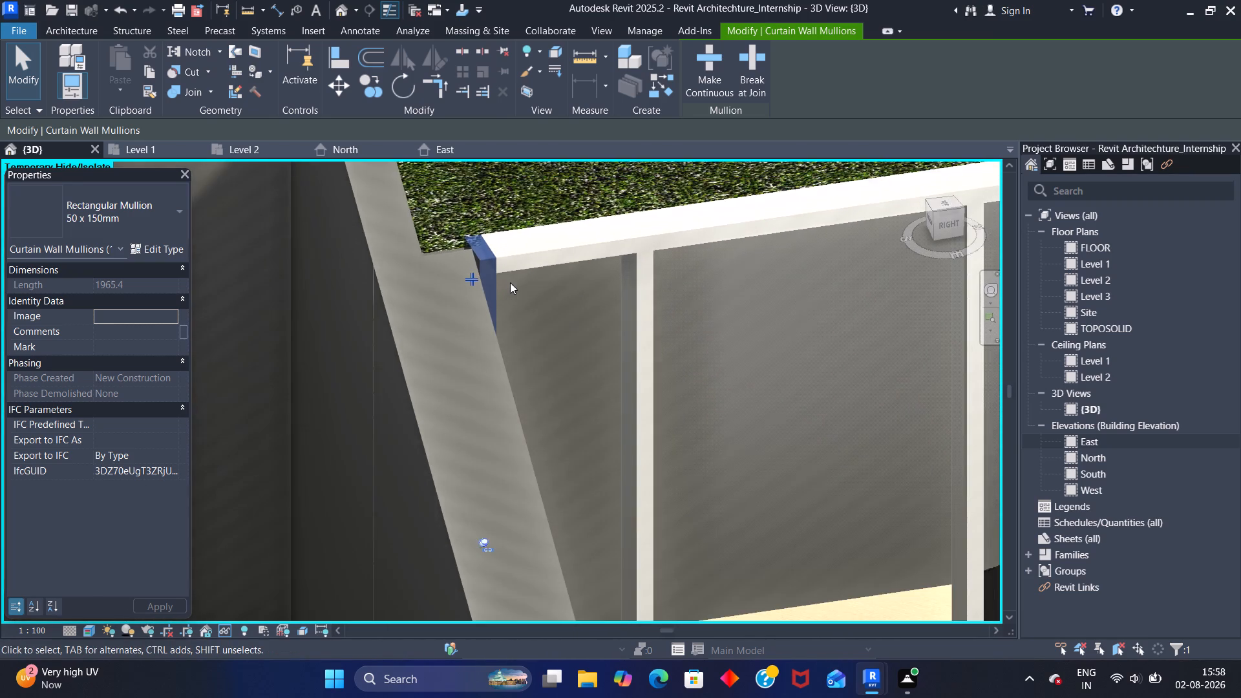
scroll(510, 282, "down", 5)
scroll(573, 299, "down", 4)
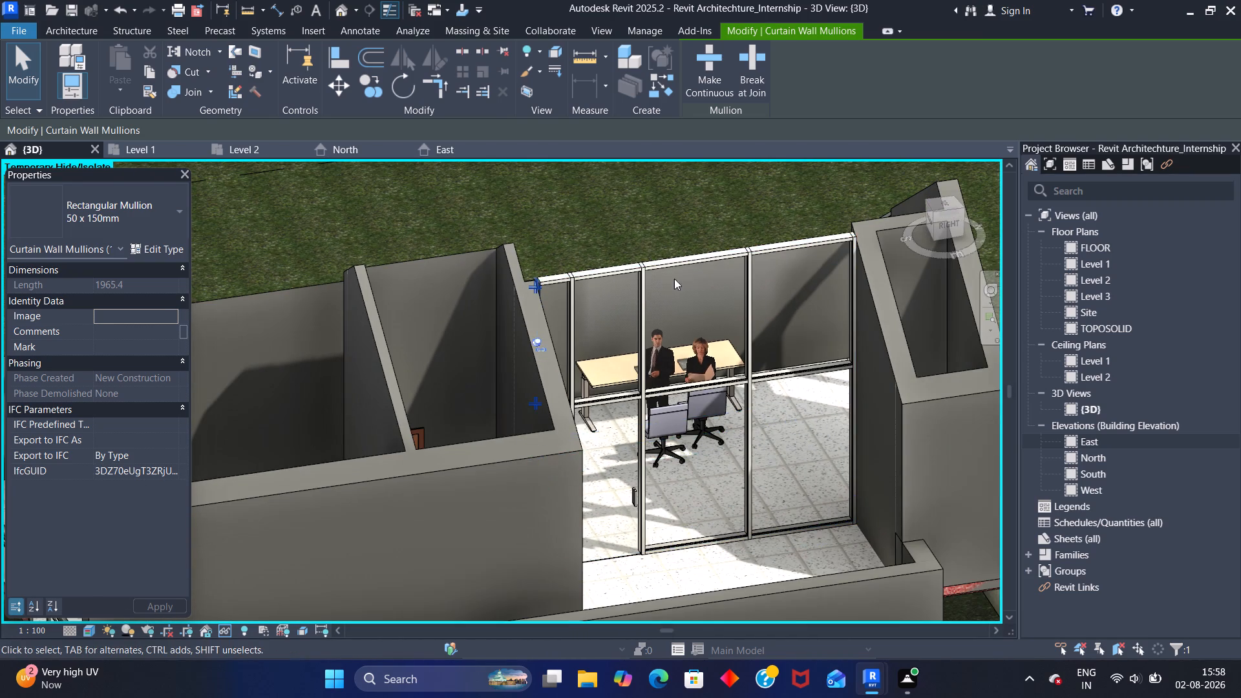
middle_click_drag(786, 275, 755, 275)
scroll(809, 233, "up", 6)
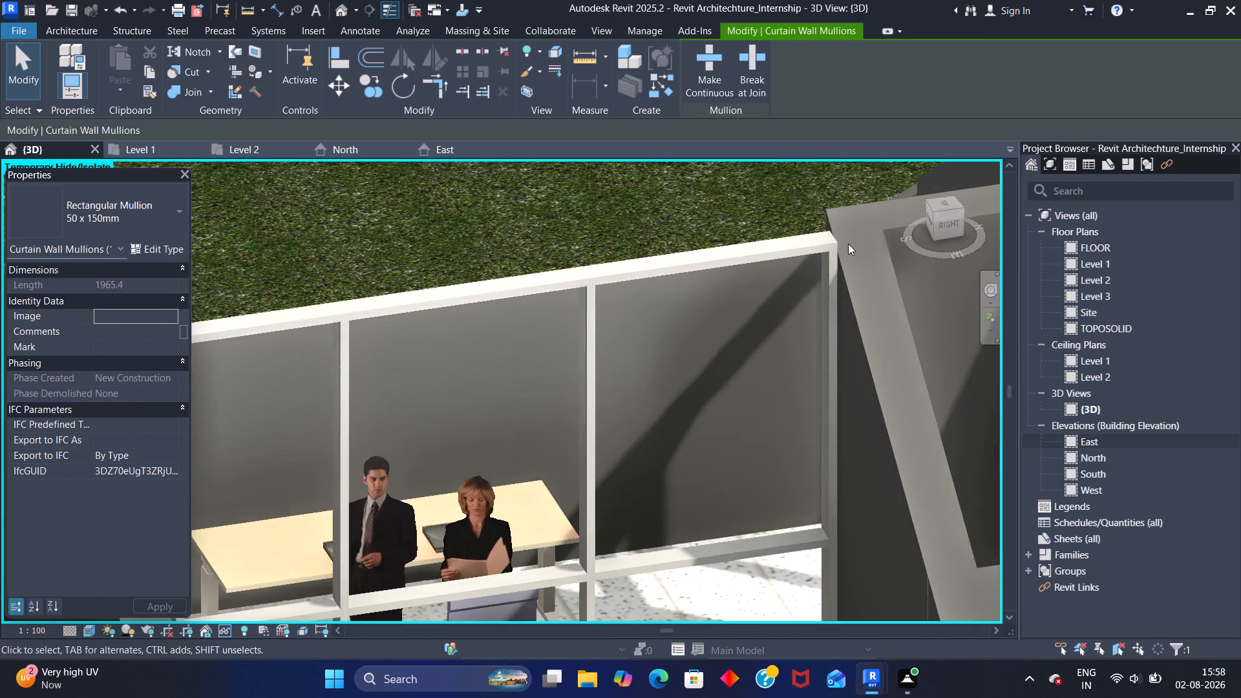
scroll(848, 244, "up", 6)
scroll(831, 245, "down", 4)
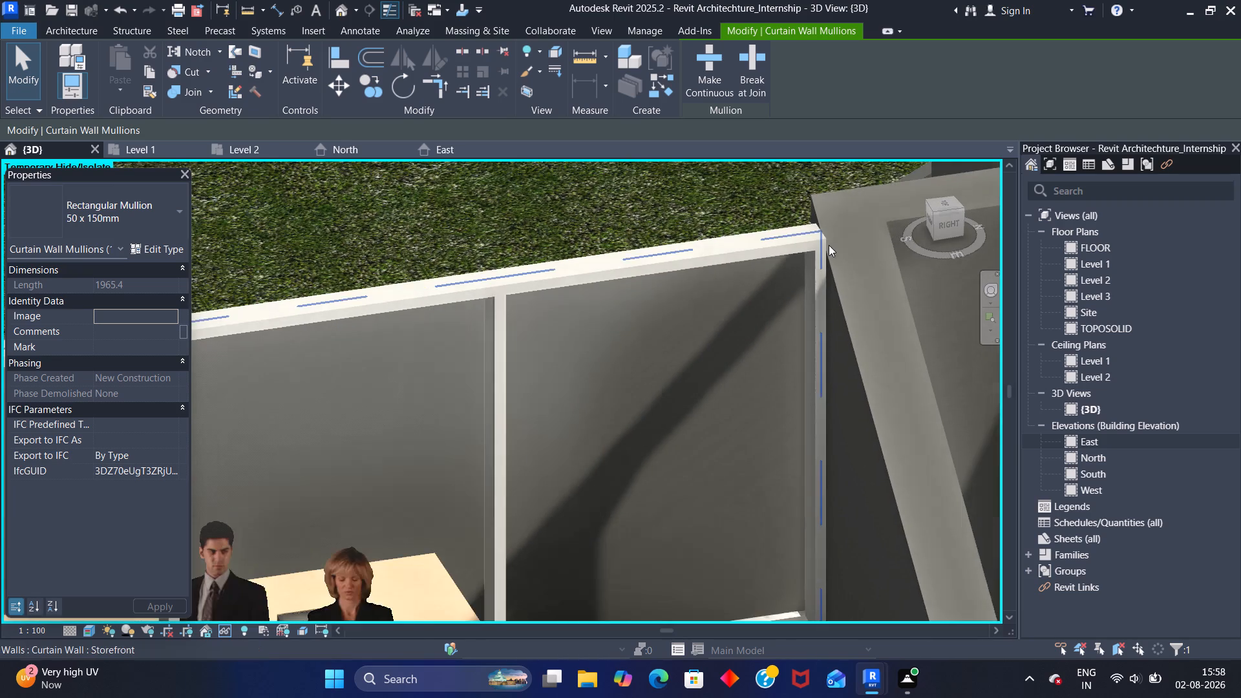
Clear the mullion selection and reset the temporary hide/isolate to restore the roof in the 3D view.
scroll(829, 245, "down", 3)
scroll(753, 271, "down", 1)
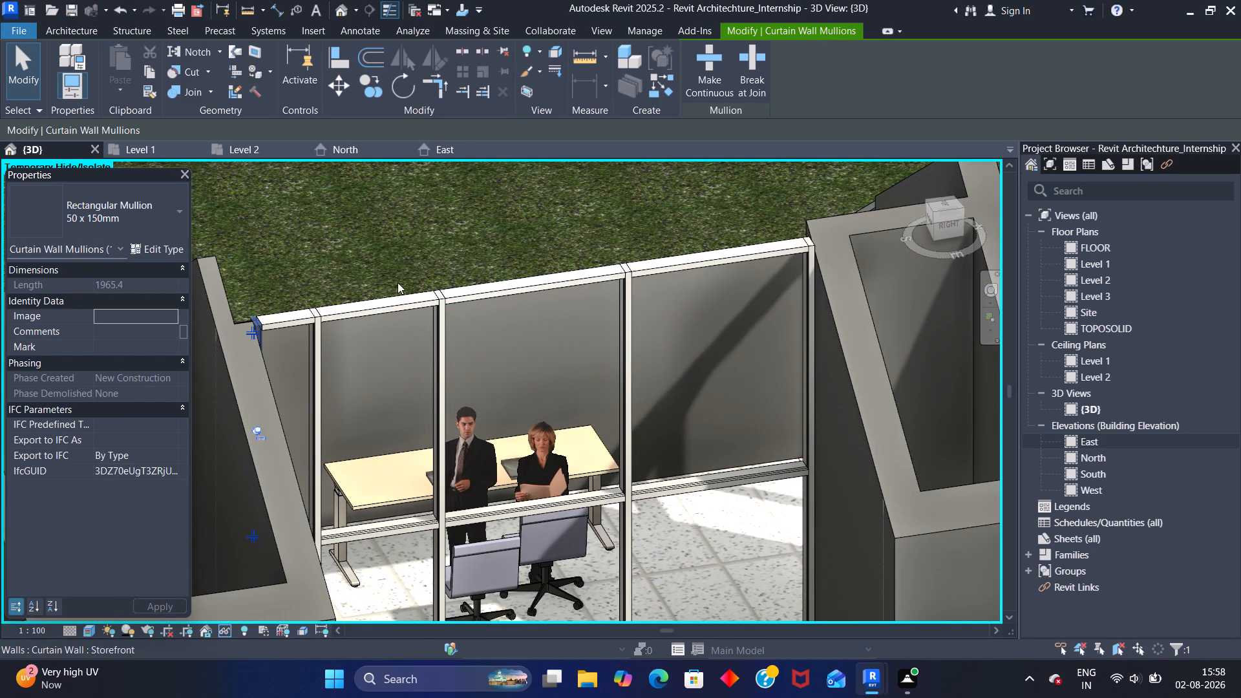
key("Escape")
scroll(362, 271, "down", 6)
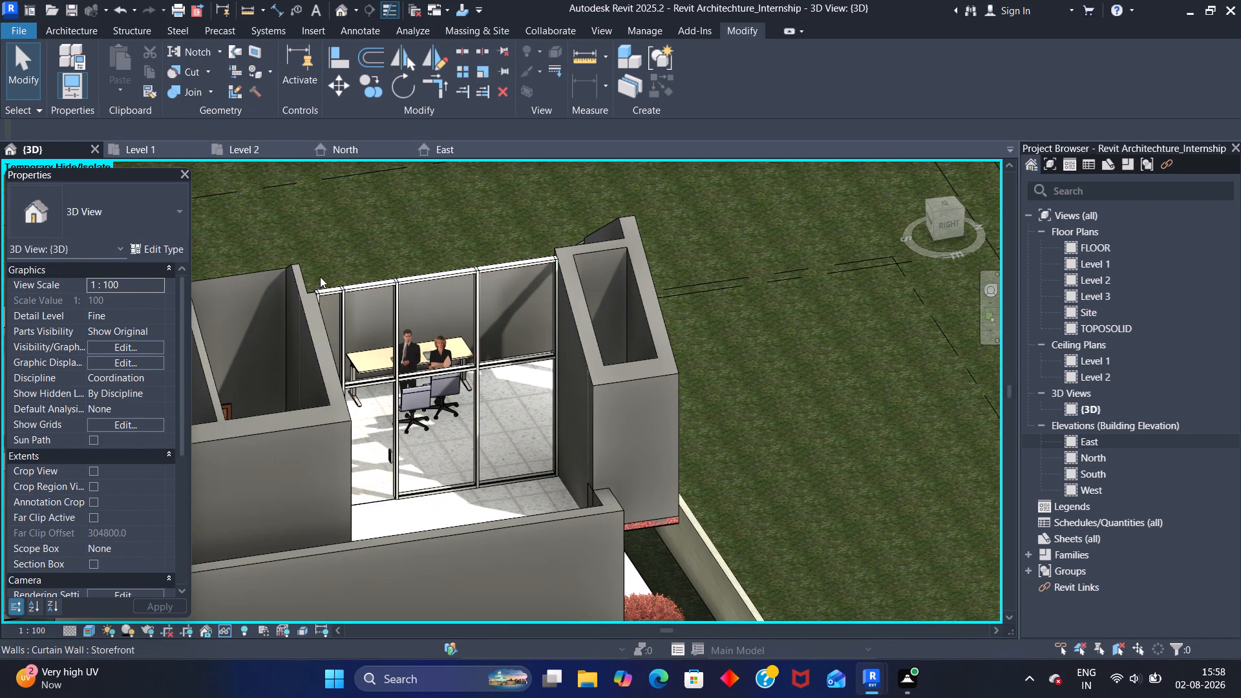
type("HR")
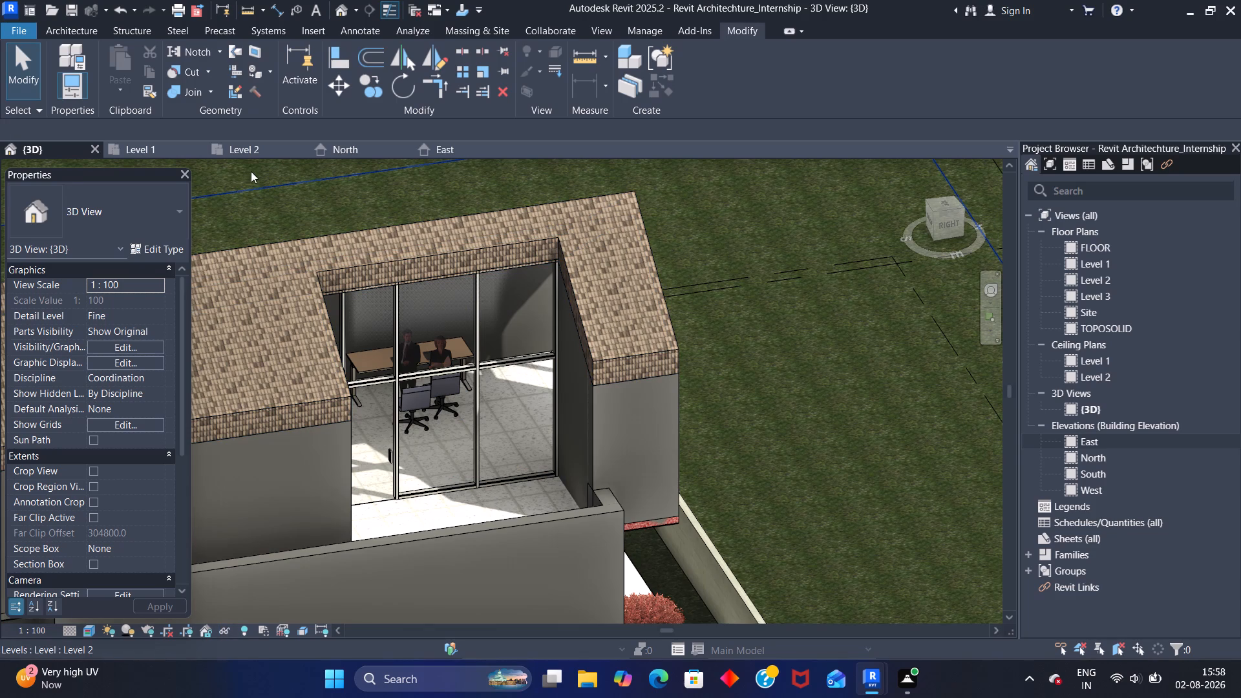
left_click(239, 179)
Examine the whole house from outside, including the front gable wall, its glazing and the upper-floor balcony.
scroll(371, 240, "down", 6)
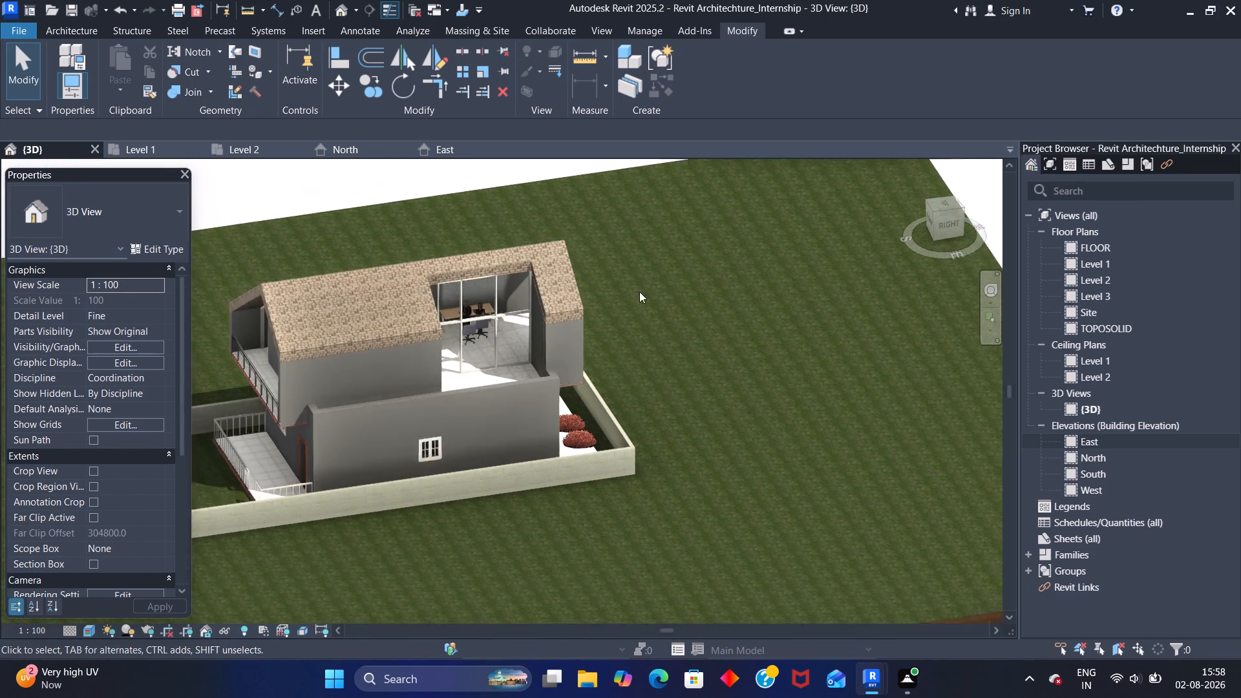
scroll(639, 291, "down", 3)
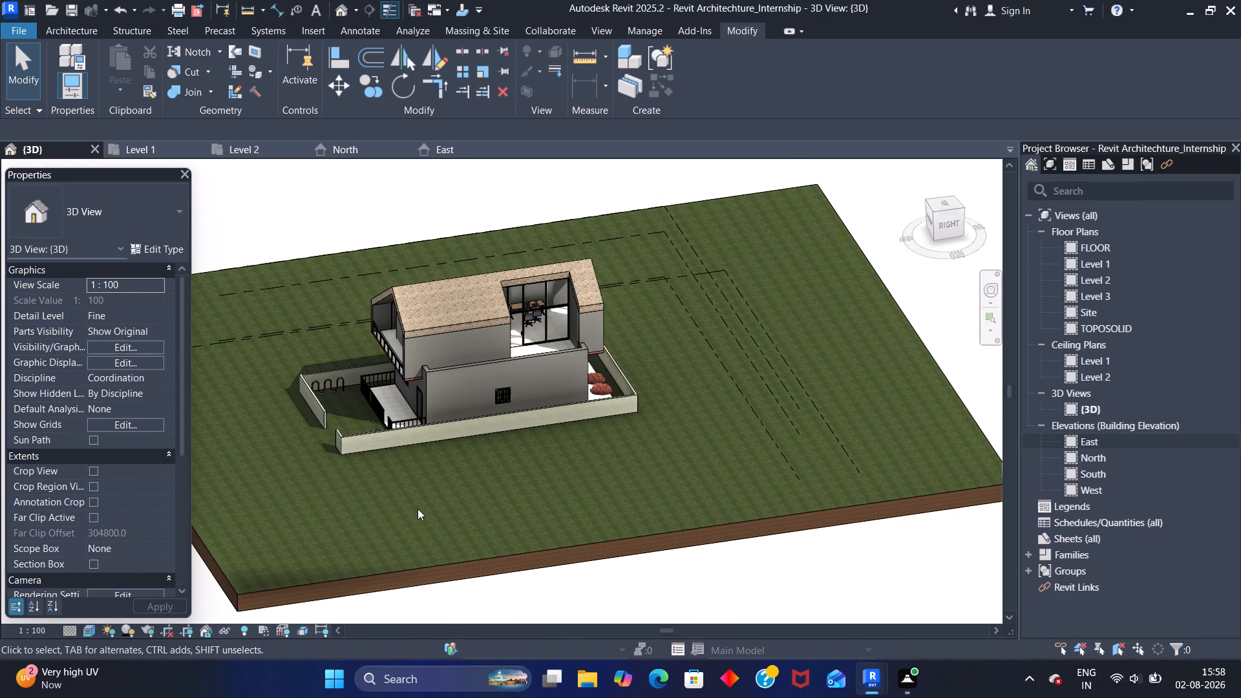
middle_click_drag(391, 516, 514, 498, "shift")
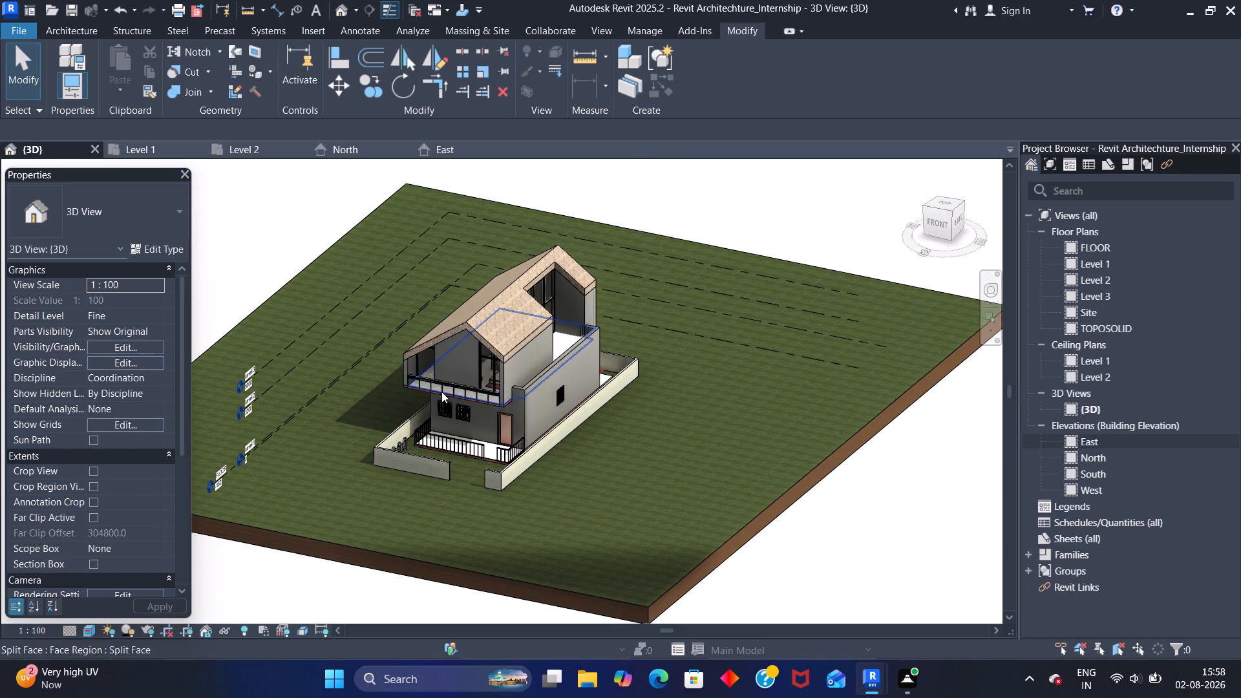
scroll(441, 392, "up", 8)
middle_click_drag(449, 331, 456, 330, "shift")
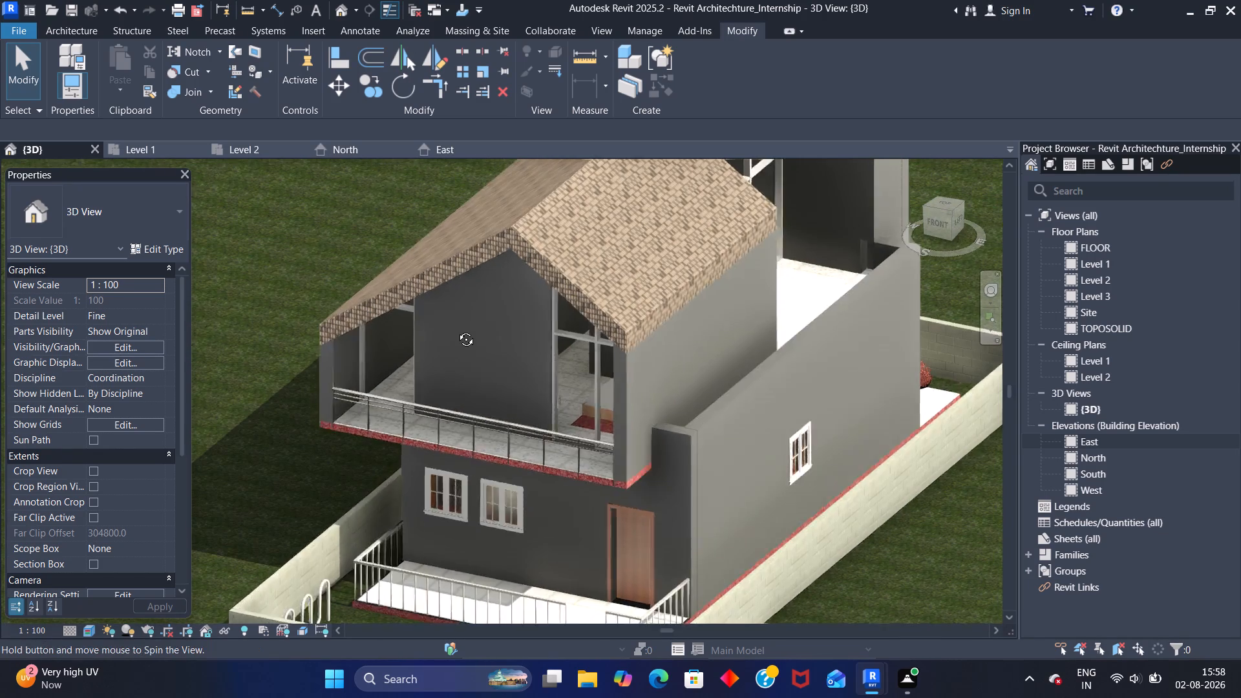
middle_click_drag(456, 330, 521, 338, "shift")
middle_click_drag(634, 357, 508, 383)
scroll(512, 381, "up", 6)
left_click(664, 350)
scroll(642, 348, "down", 2)
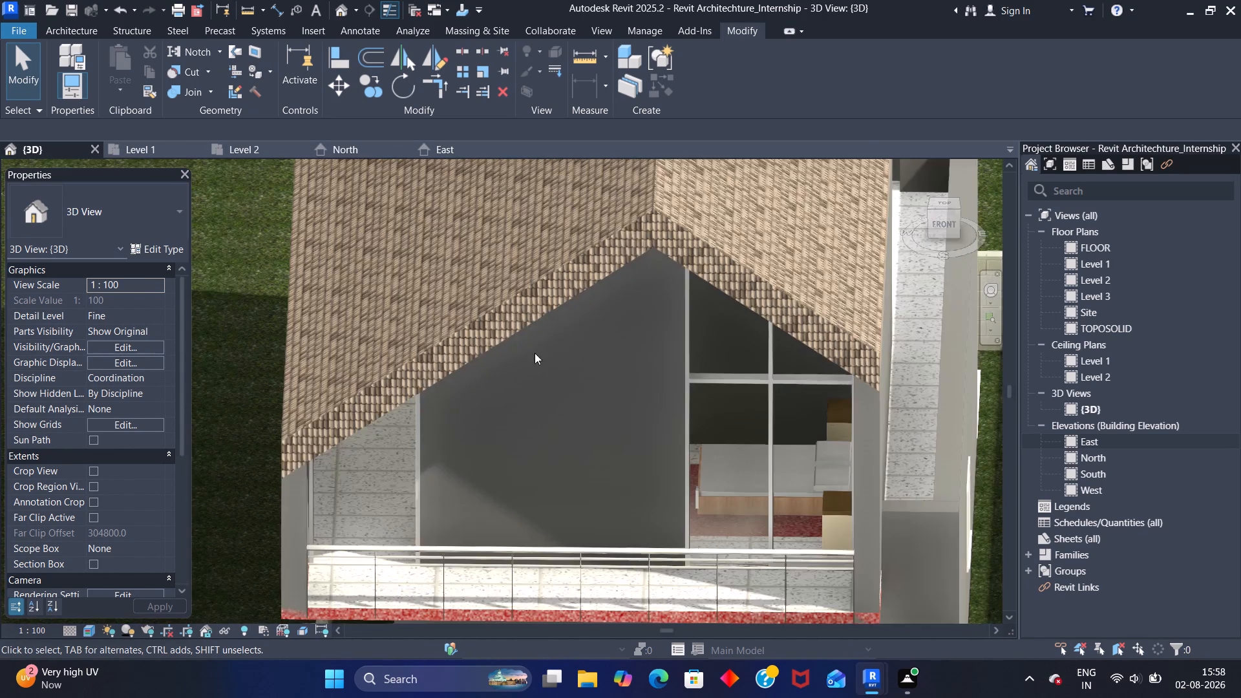
scroll(535, 353, "down", 4)
Create a new project material in the Material Browser and select its name for editing.
left_click(645, 25)
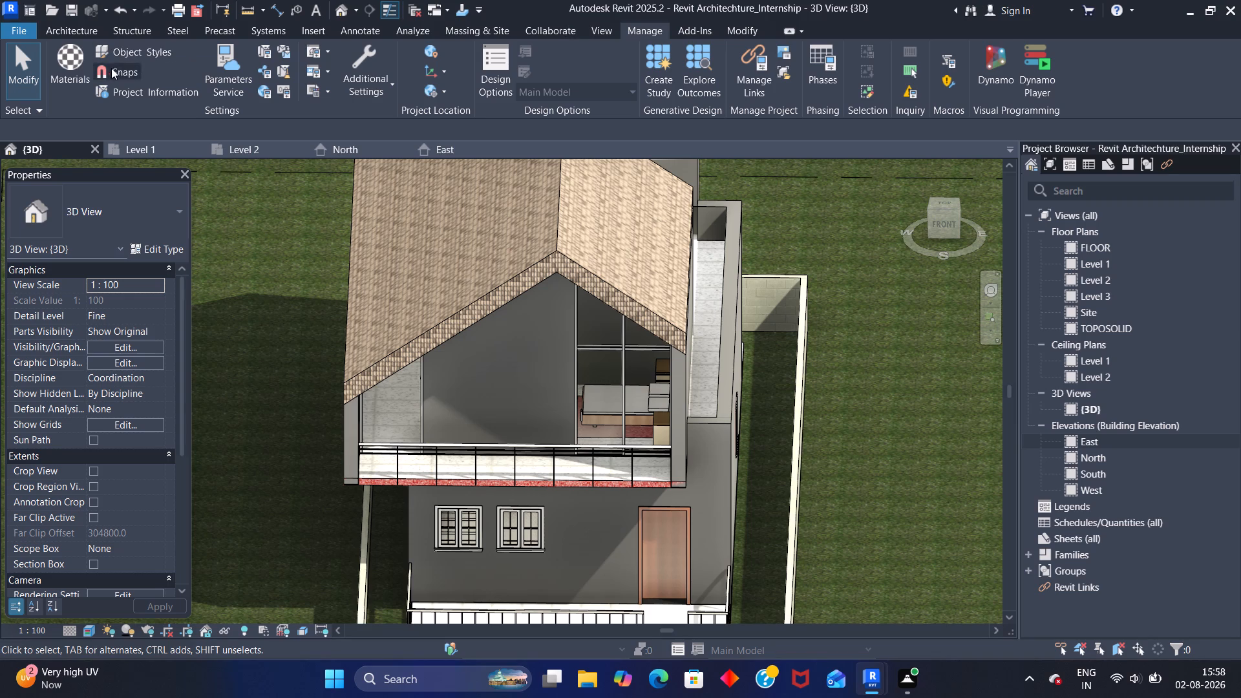
left_click(69, 61)
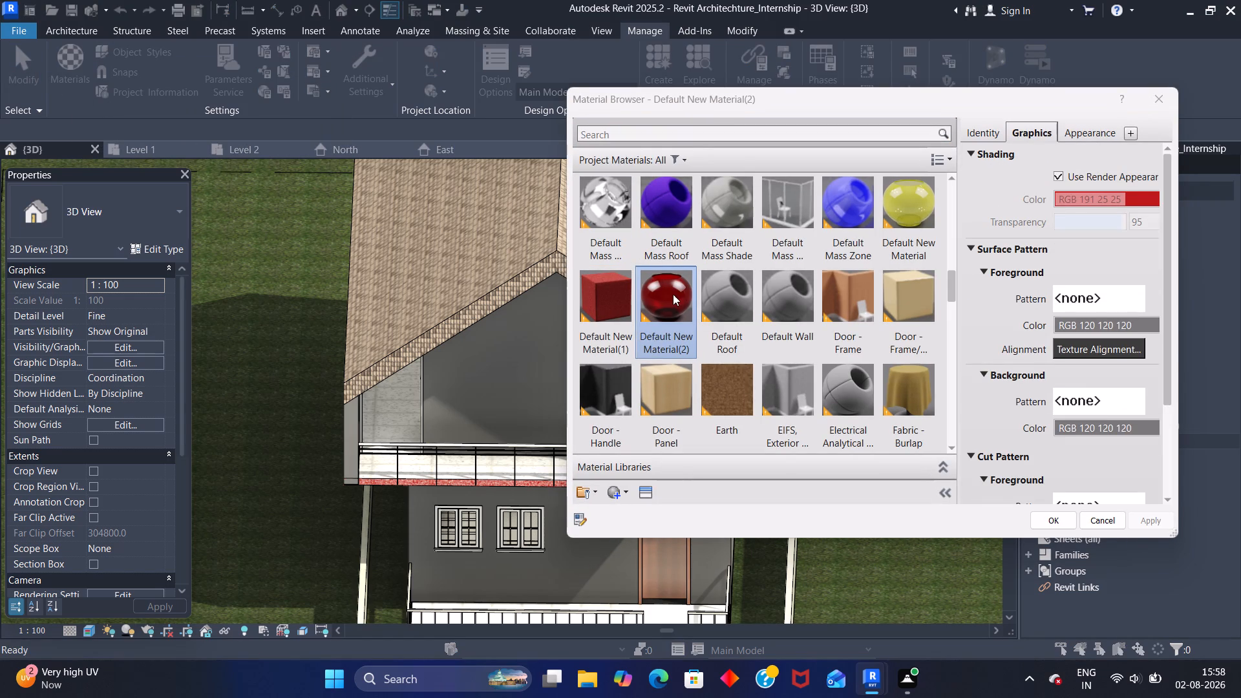
left_click(613, 491)
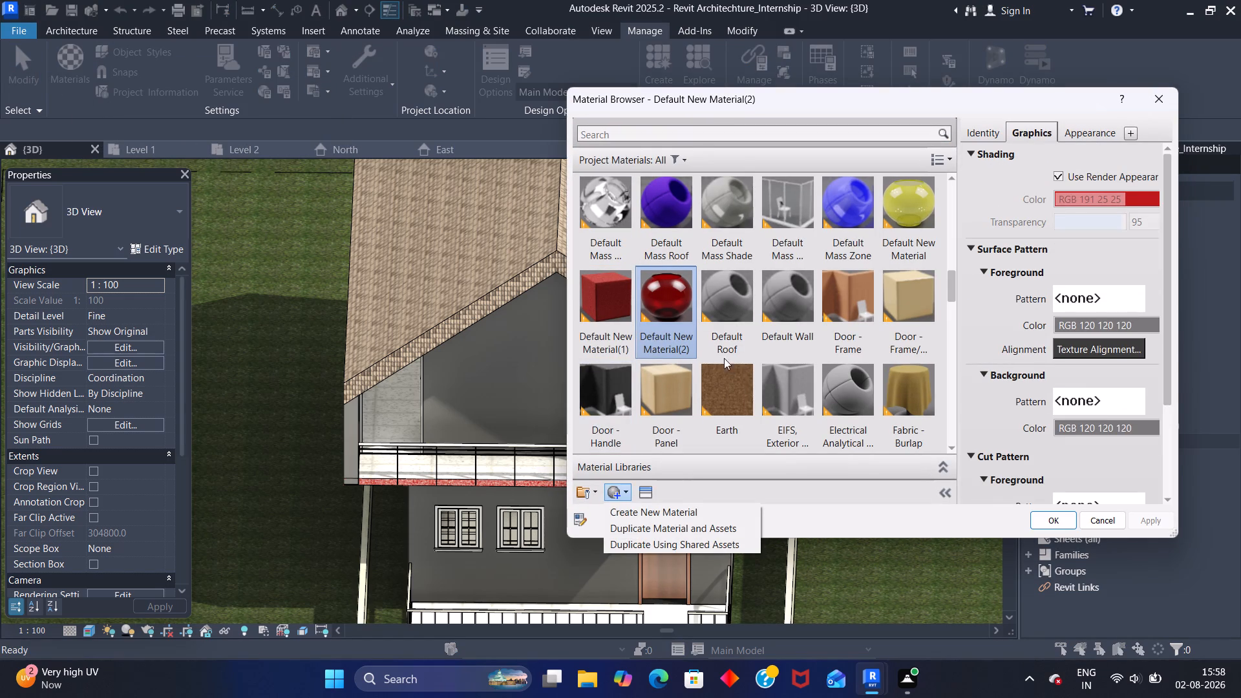
left_click(686, 509)
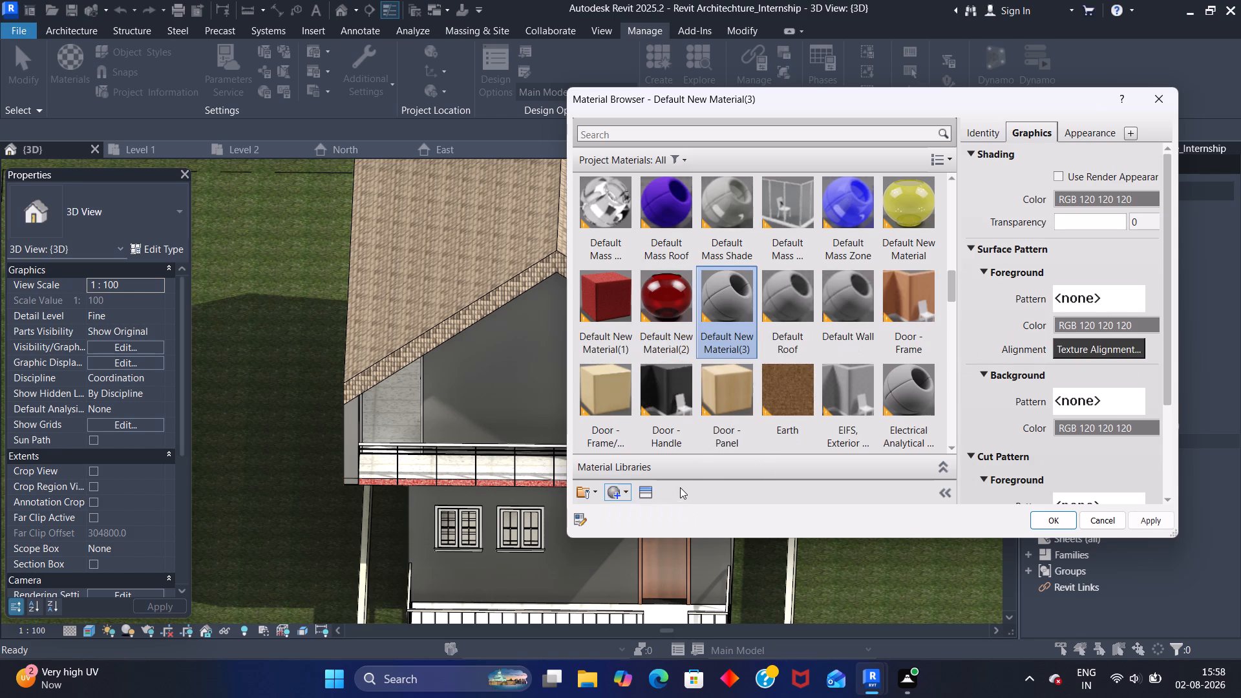
left_click(740, 330)
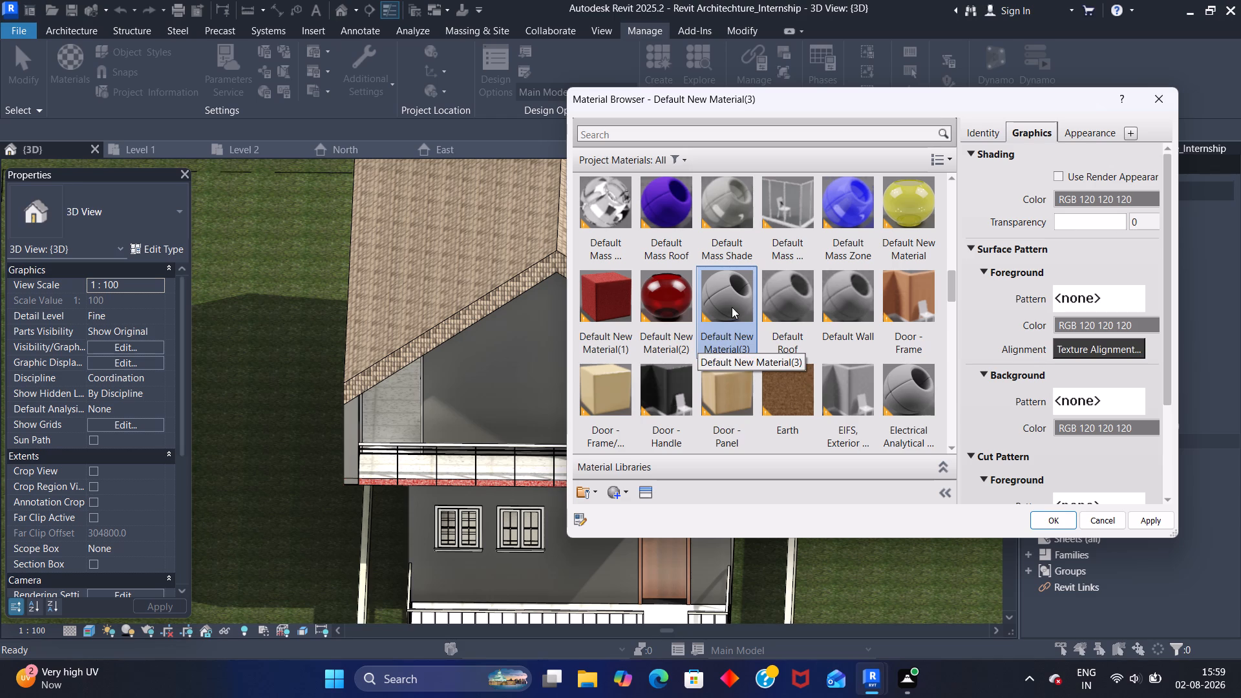
left_click(741, 347)
left_click(734, 330)
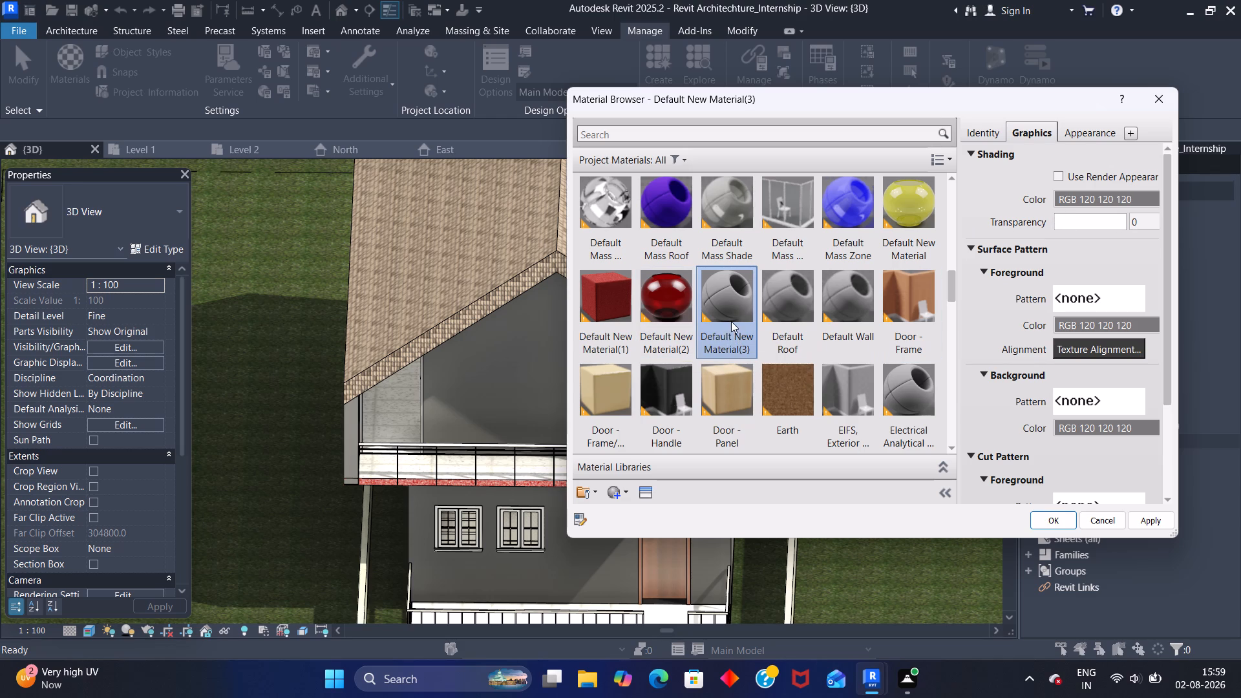
left_click(731, 321)
left_click(731, 321)
double_click(720, 323)
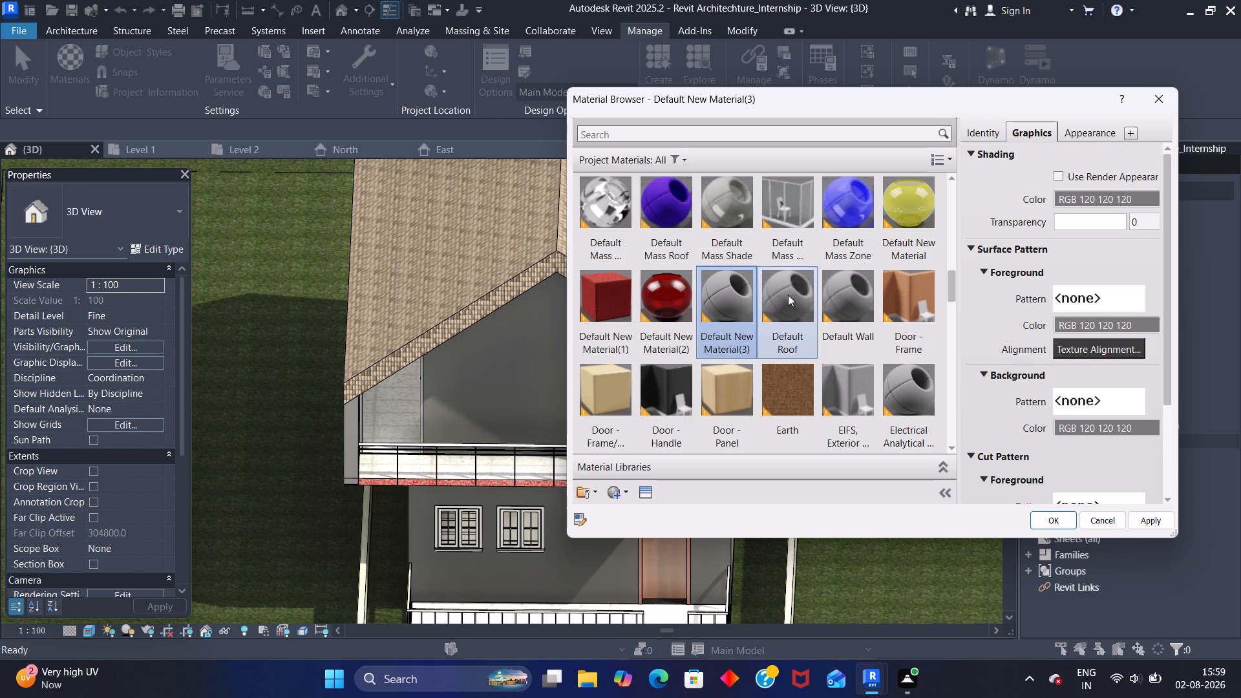
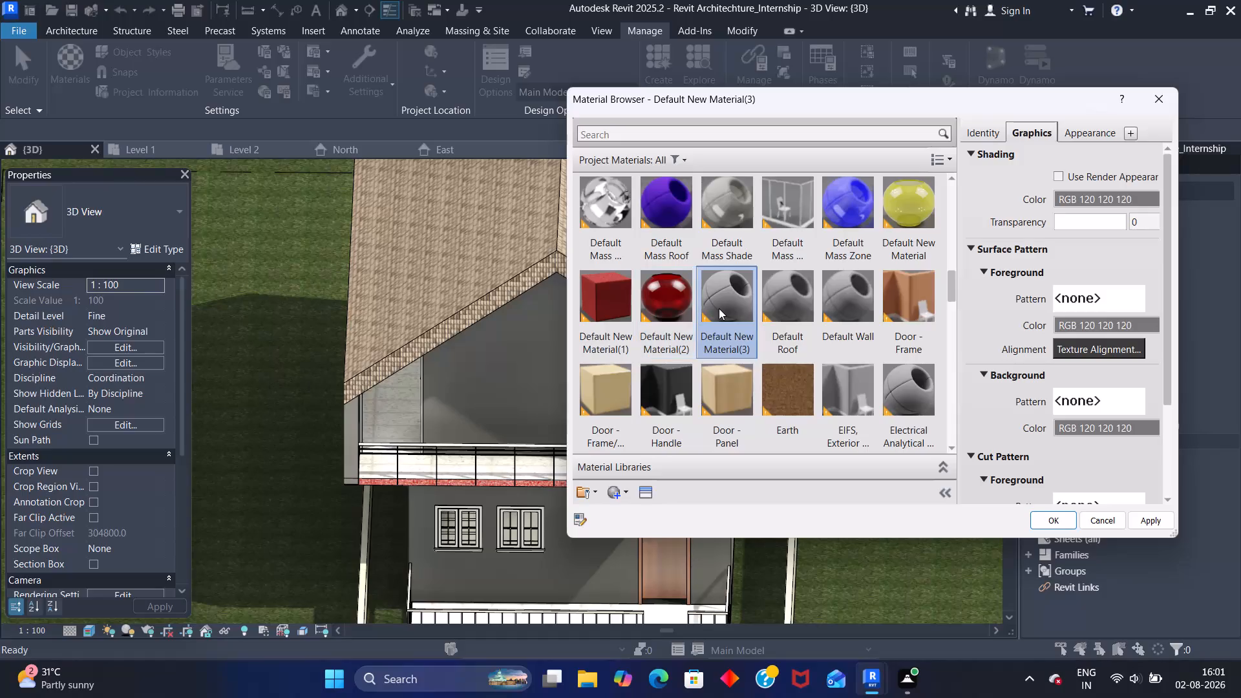
Rename the Default New Material(3) material as wall paint.
left_click(755, 367)
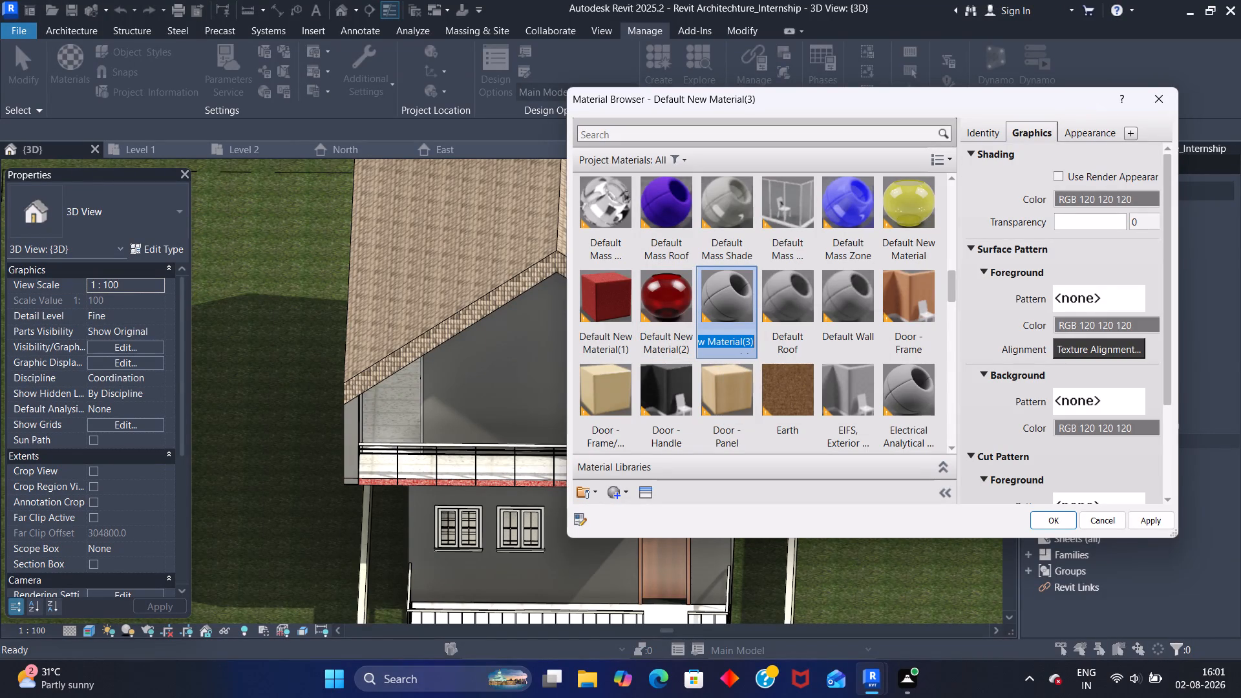
type("wa")
type("ll")
key("s")
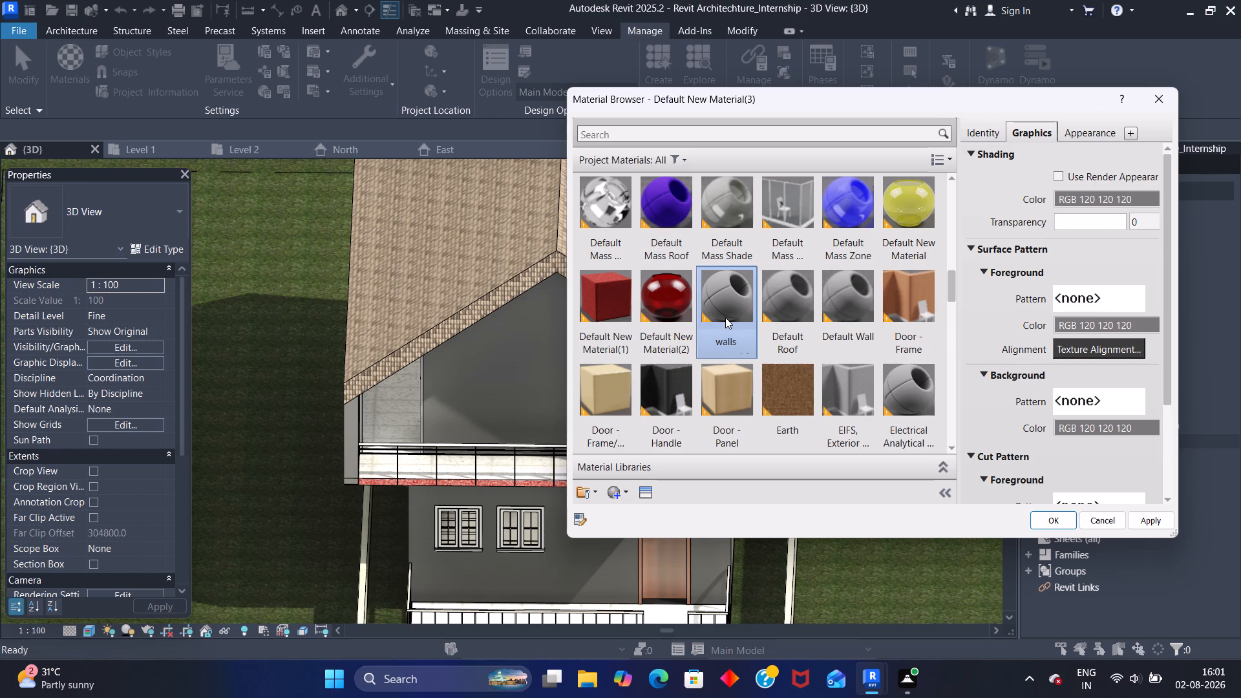
key("BackSpace")
key("space")
type("paint")
Search the appearance assets for wall paint material.
left_click(651, 494)
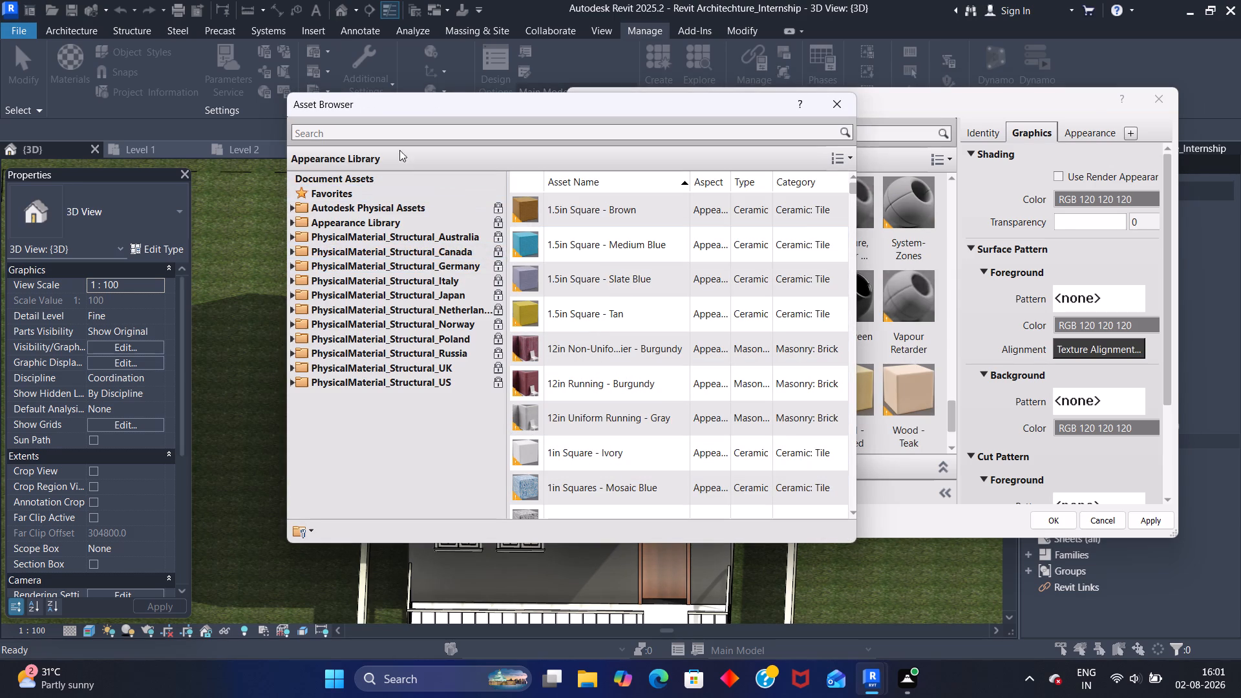
left_click(379, 132)
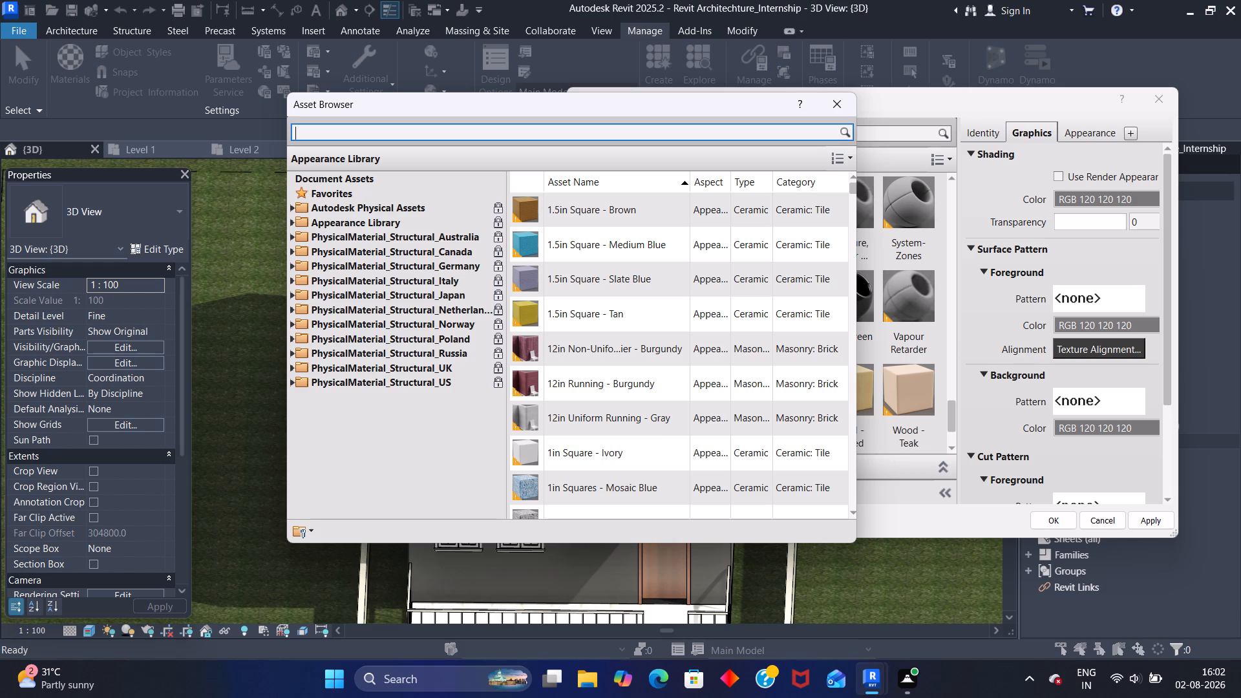
key("i")
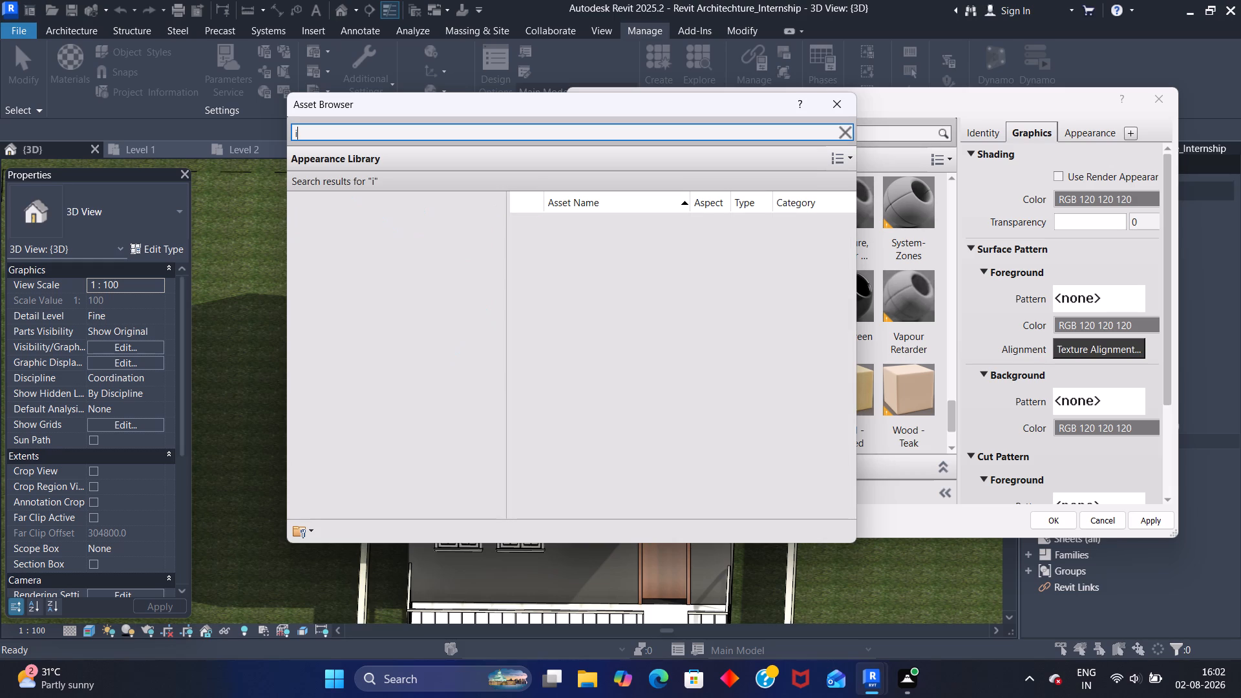
key("BackSpace")
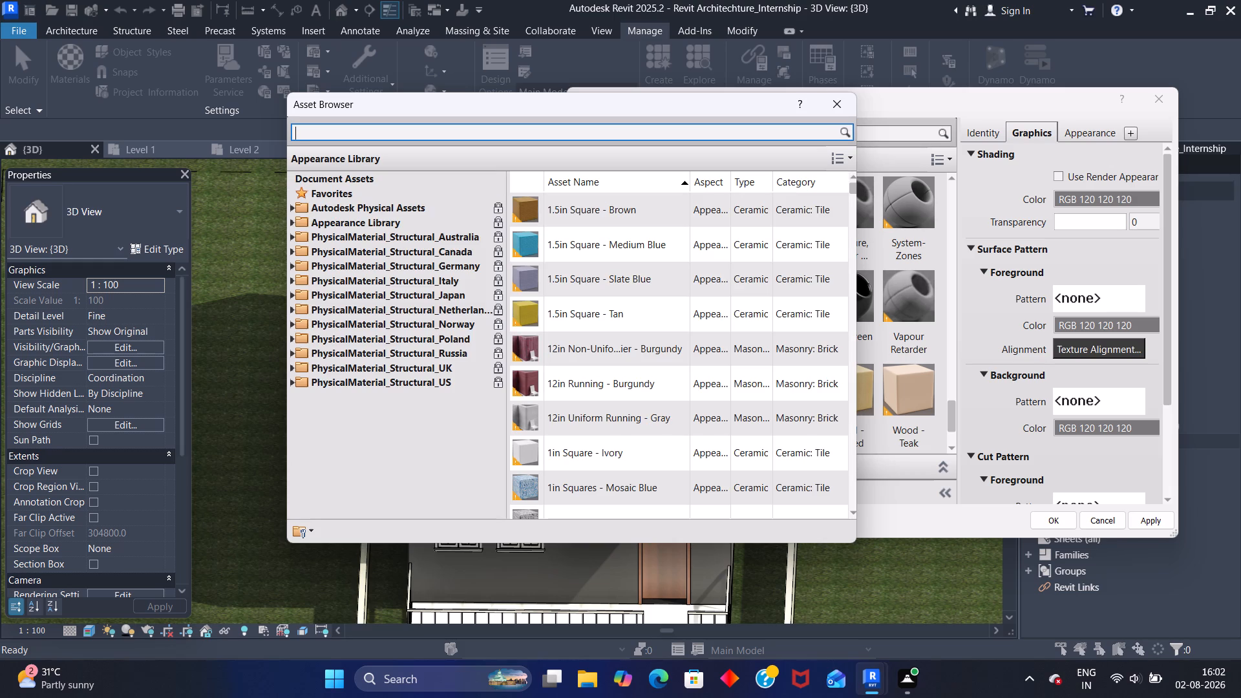
key("w")
type("all paint ma")
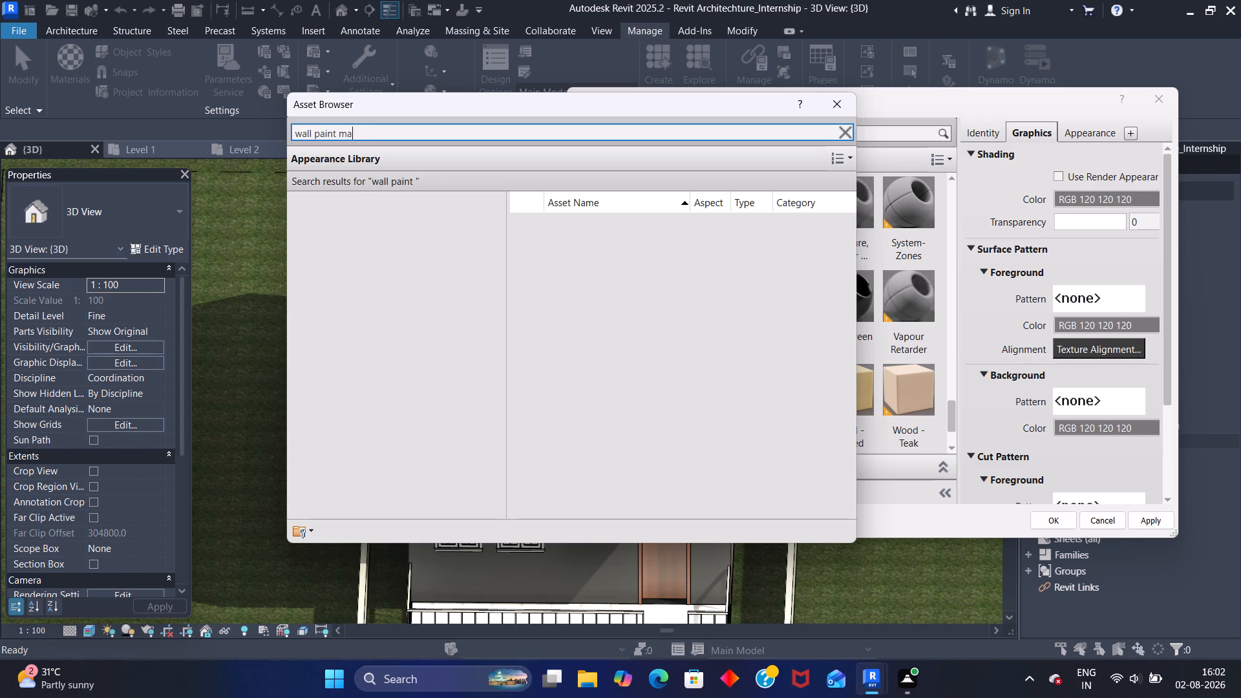
type("terial")
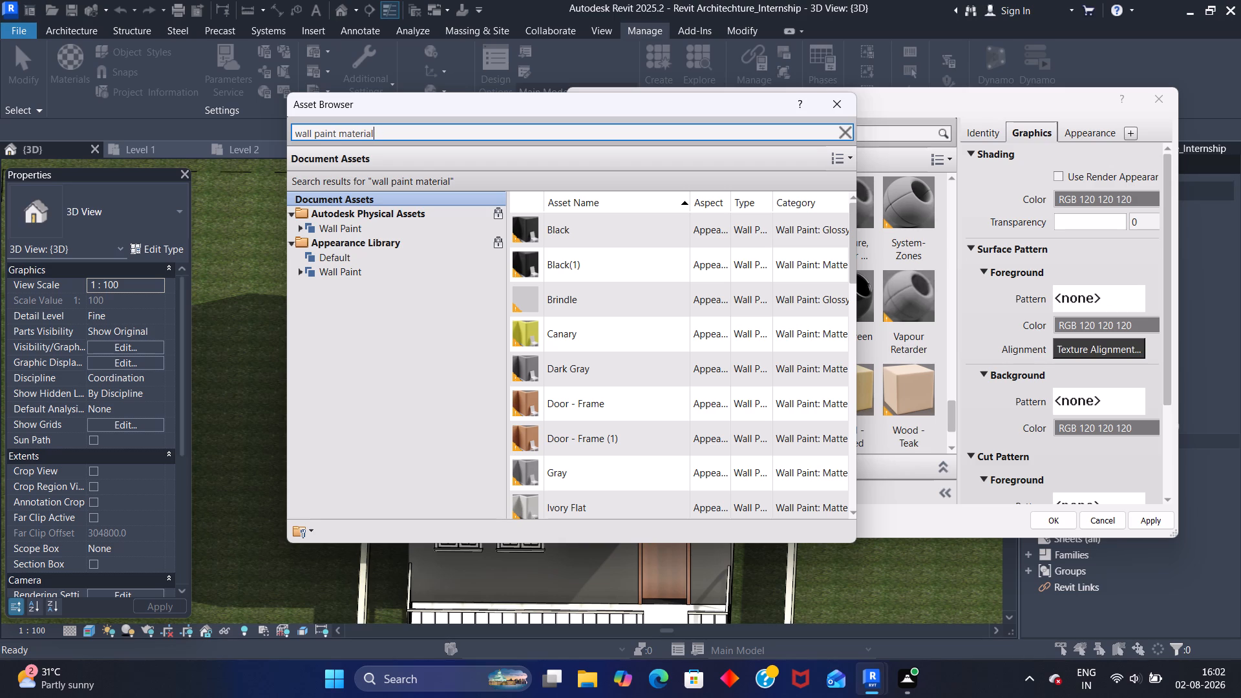
Replace the wall paint material's appearance with the Textile - Linen, Smooth (1) asset from the search results.
scroll(562, 313, "down", 14)
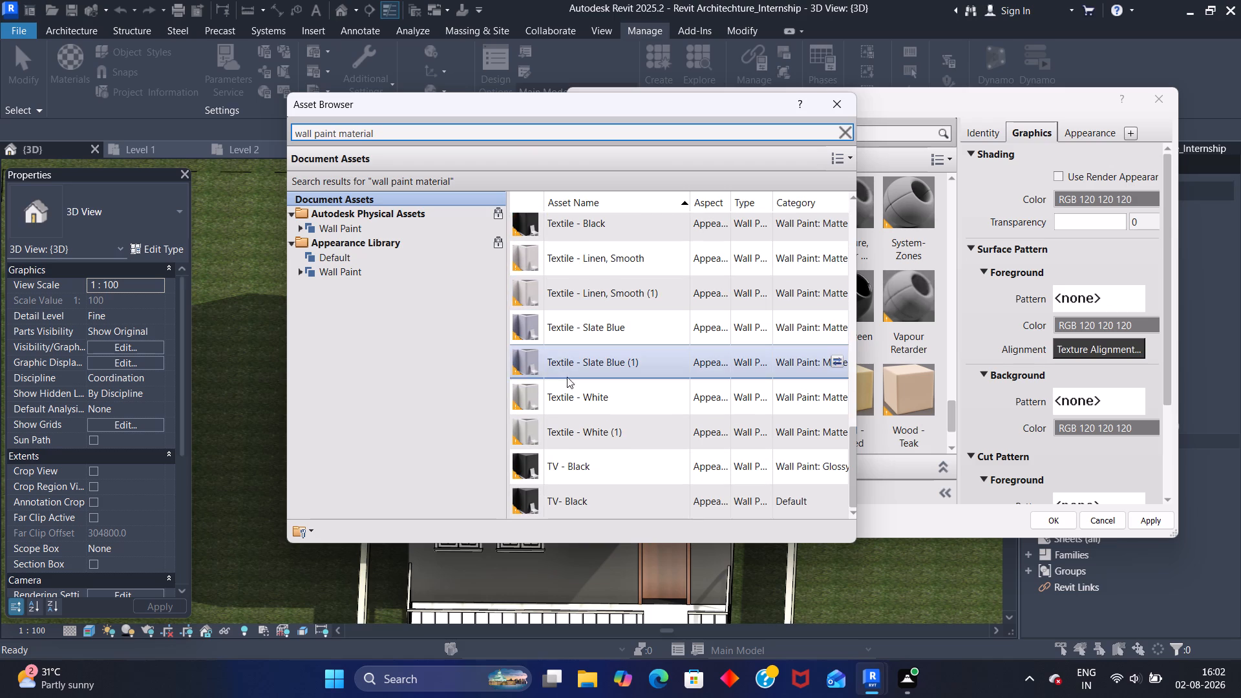
scroll(574, 390, "up", 2)
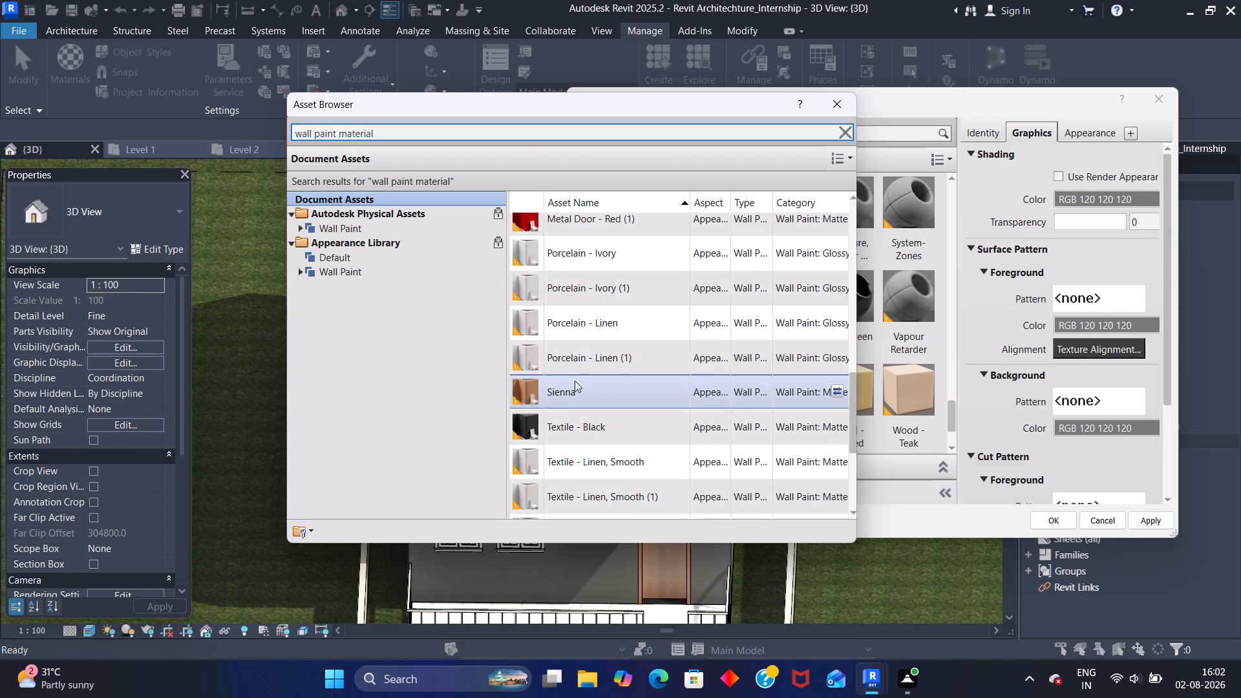
scroll(574, 375, "up", 10)
scroll(567, 288, "up", 2)
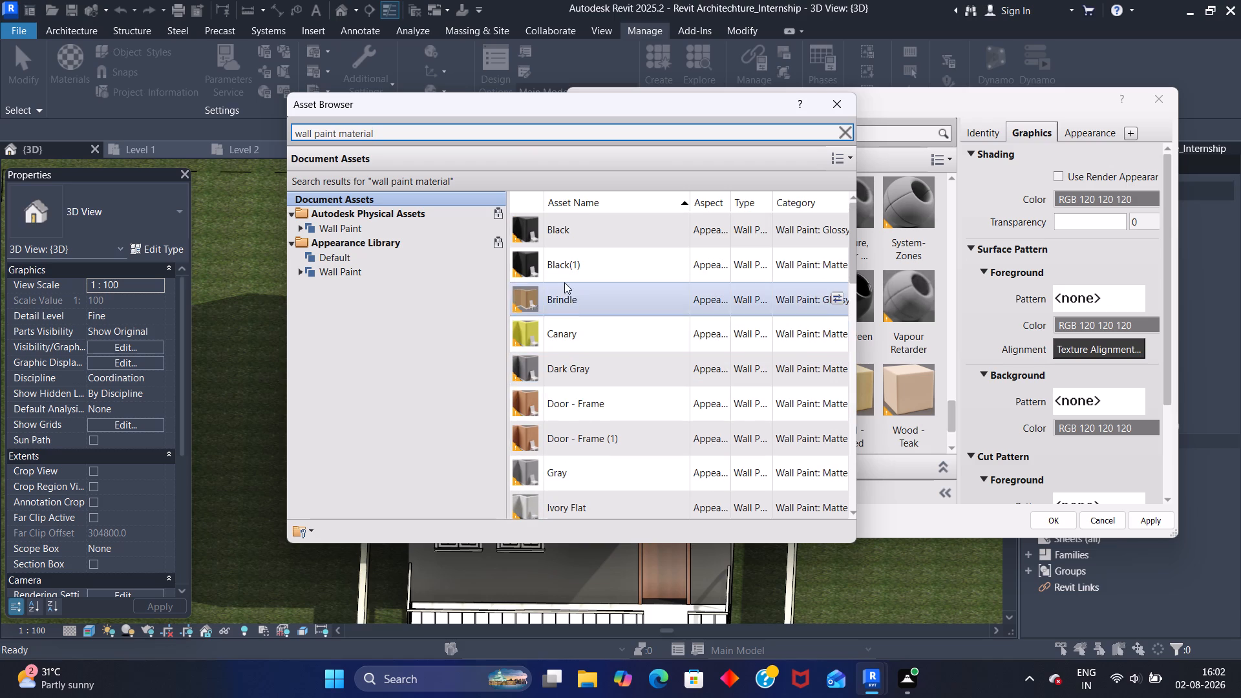
scroll(562, 270, "up", 2)
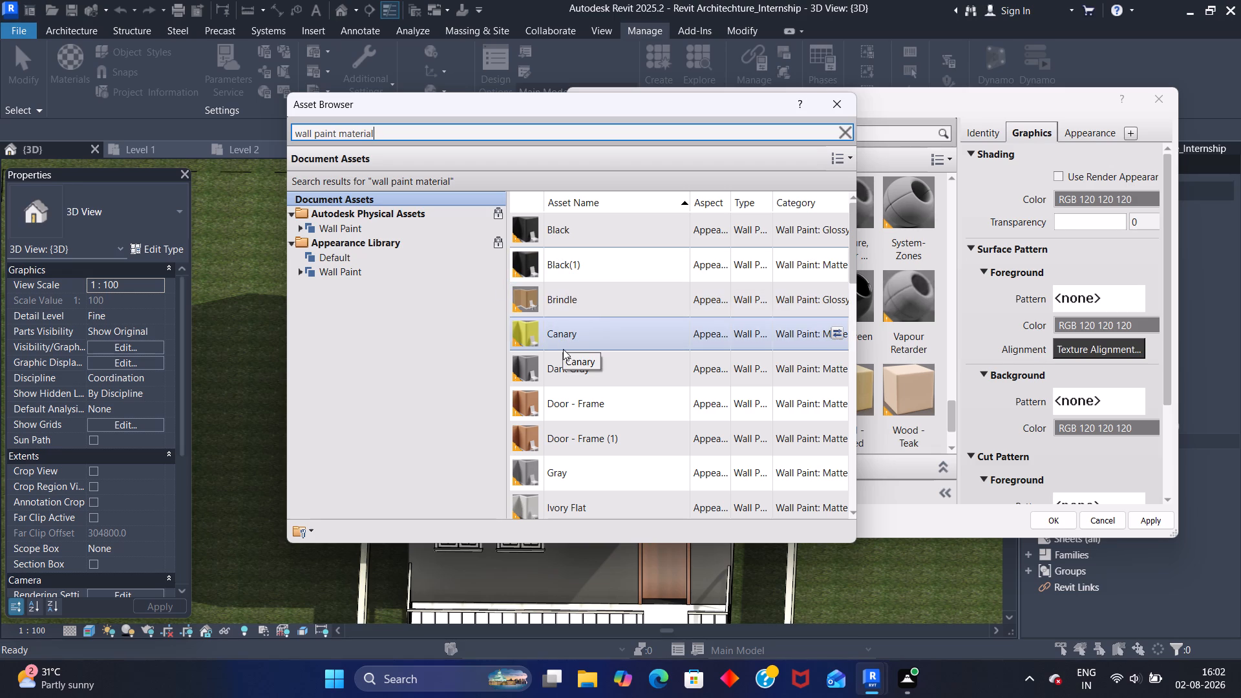
scroll(571, 410, "down", 1)
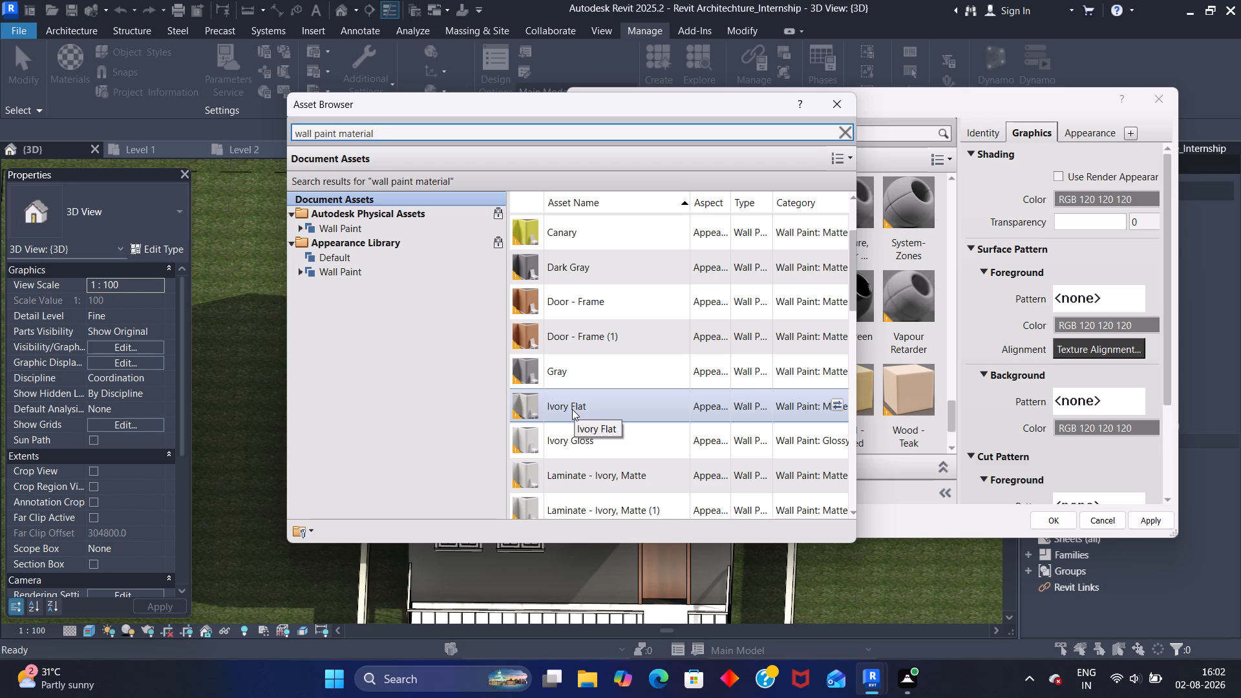
scroll(575, 442, "down", 1)
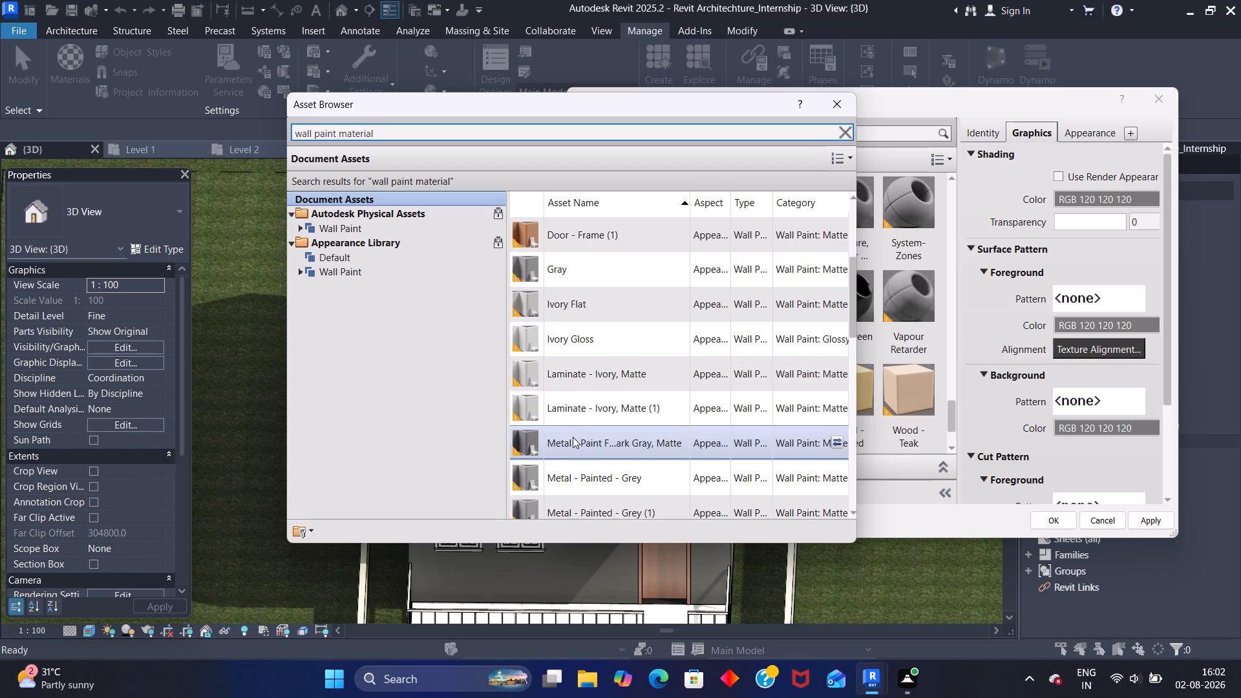
scroll(571, 439, "down", 1)
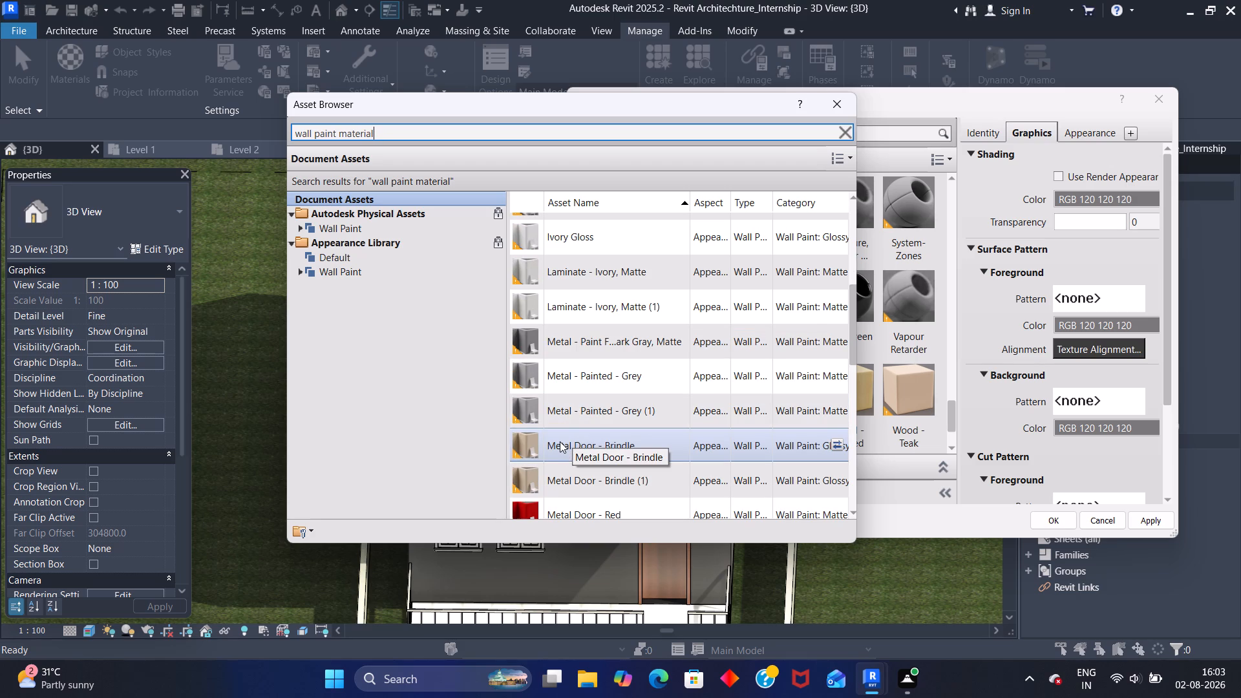
scroll(561, 441, "down", 2)
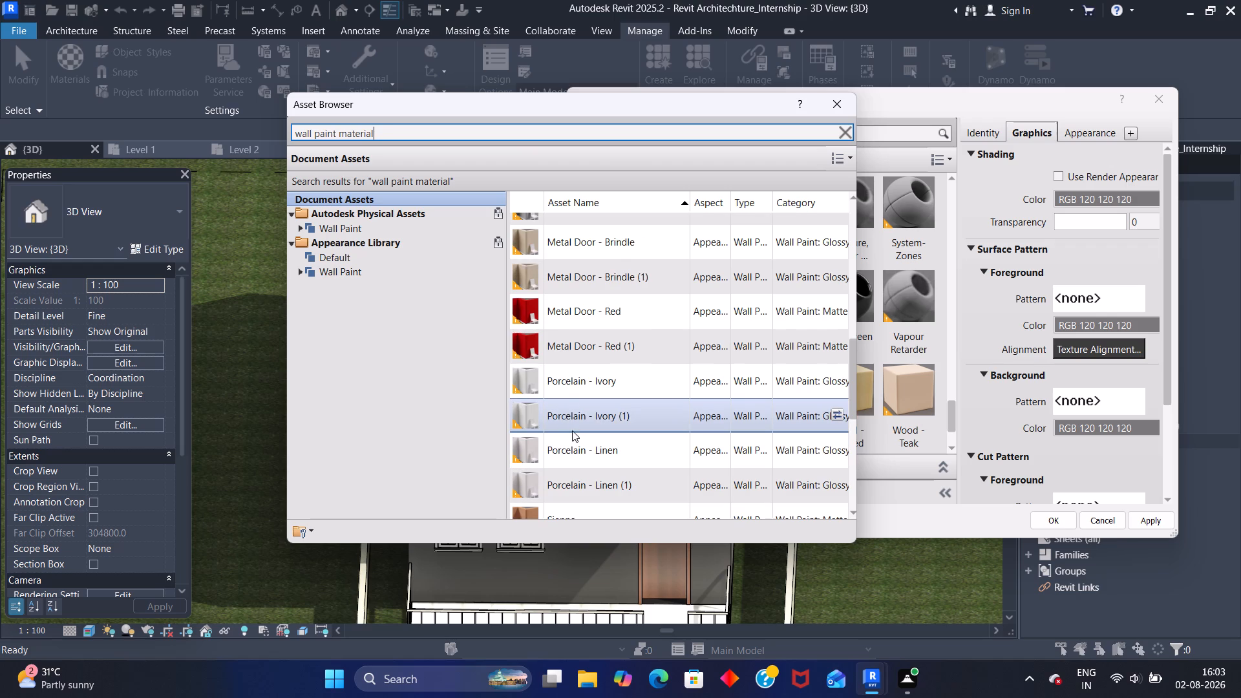
scroll(573, 433, "down", 1)
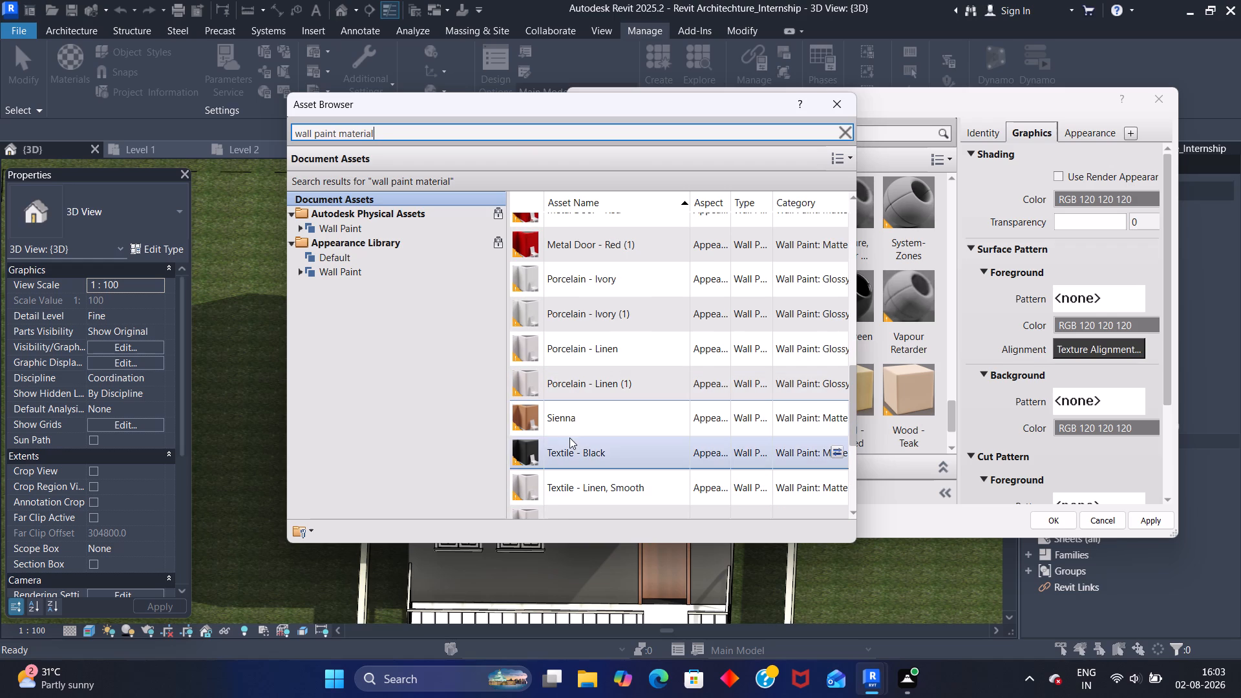
scroll(575, 455, "down", 1)
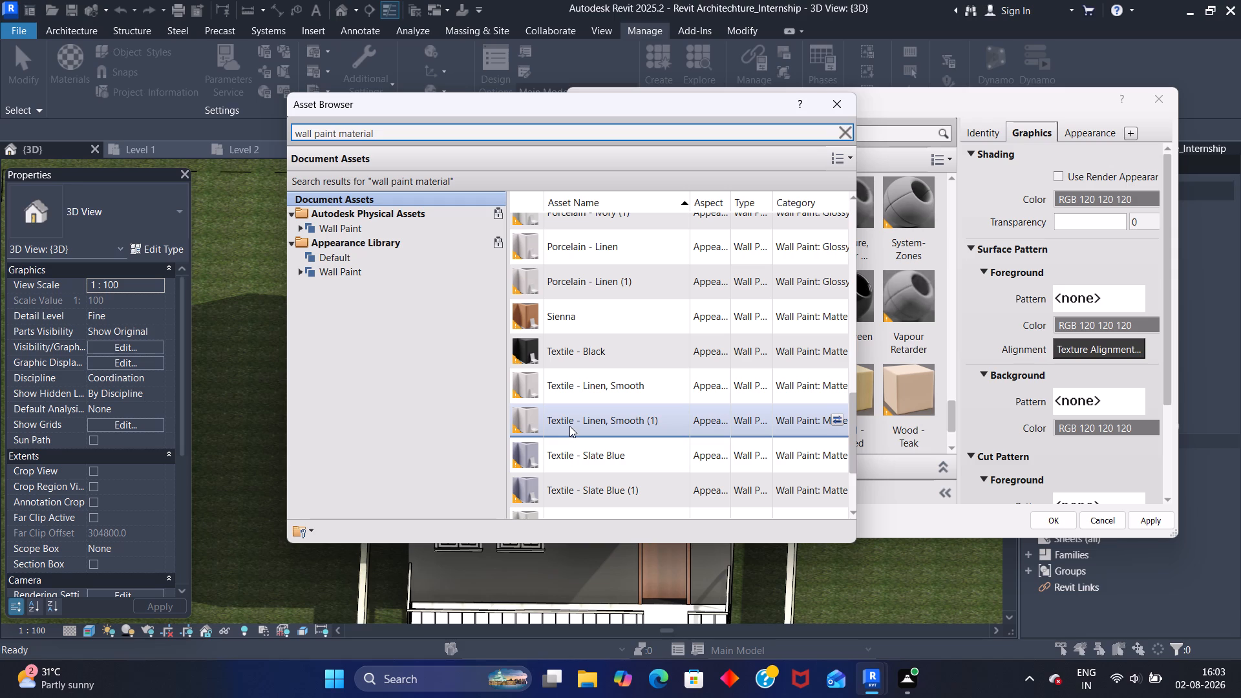
left_click(573, 422)
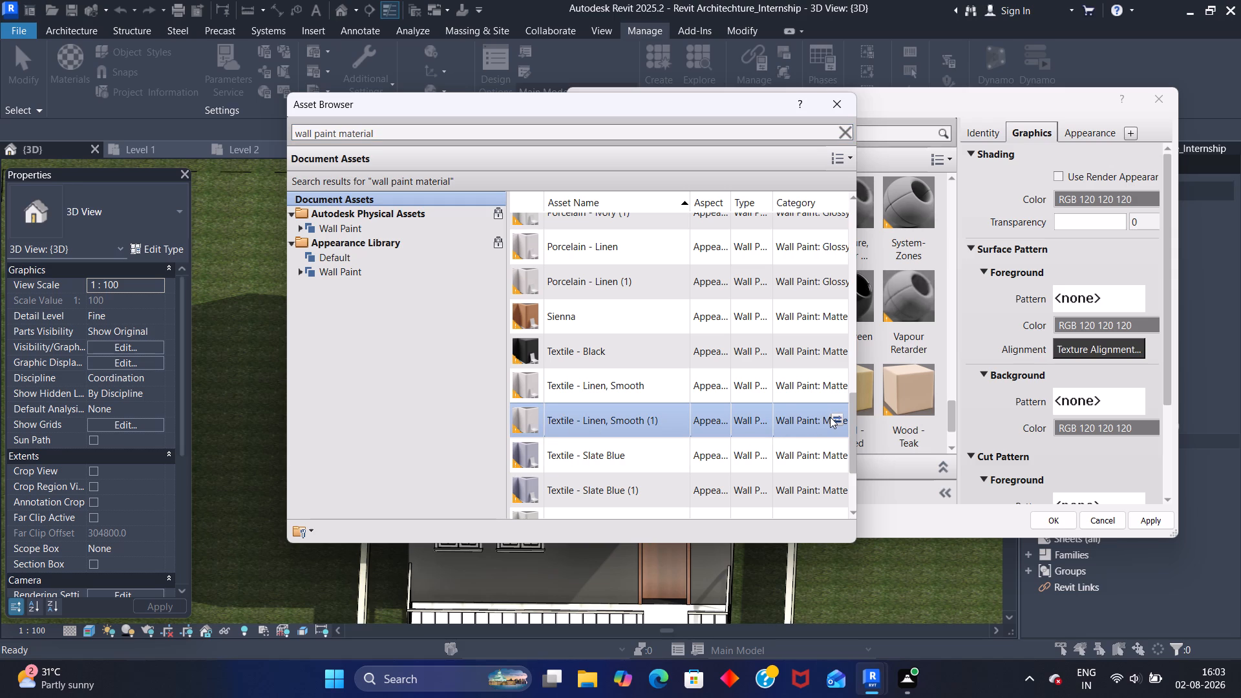
left_click(830, 417)
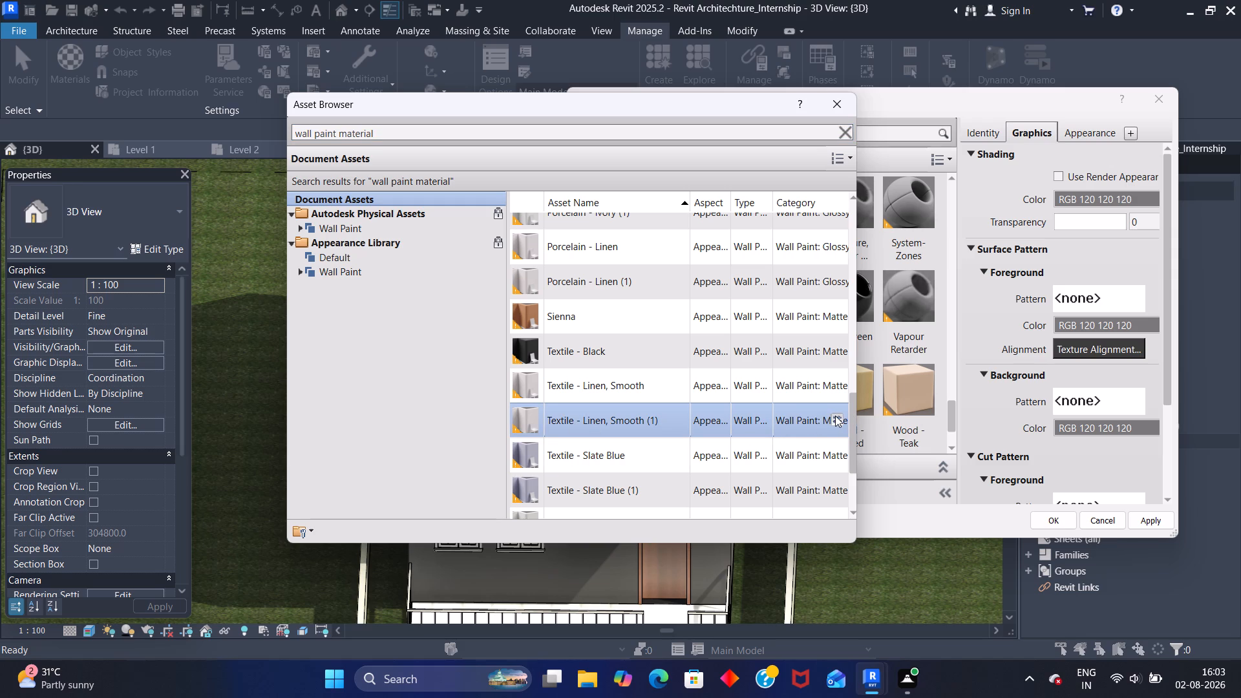
left_click(835, 416)
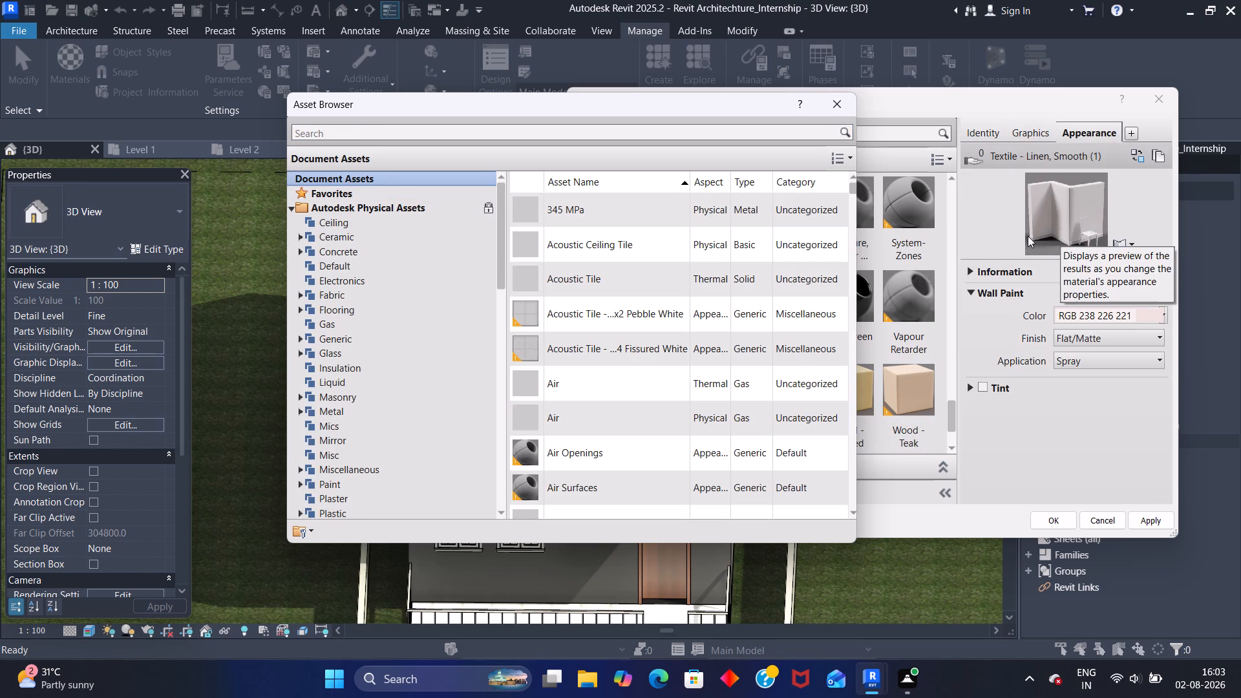
Make the wall paint material's shading use its render appearance, and save the material changes.
left_click(1019, 131)
left_click(1057, 174)
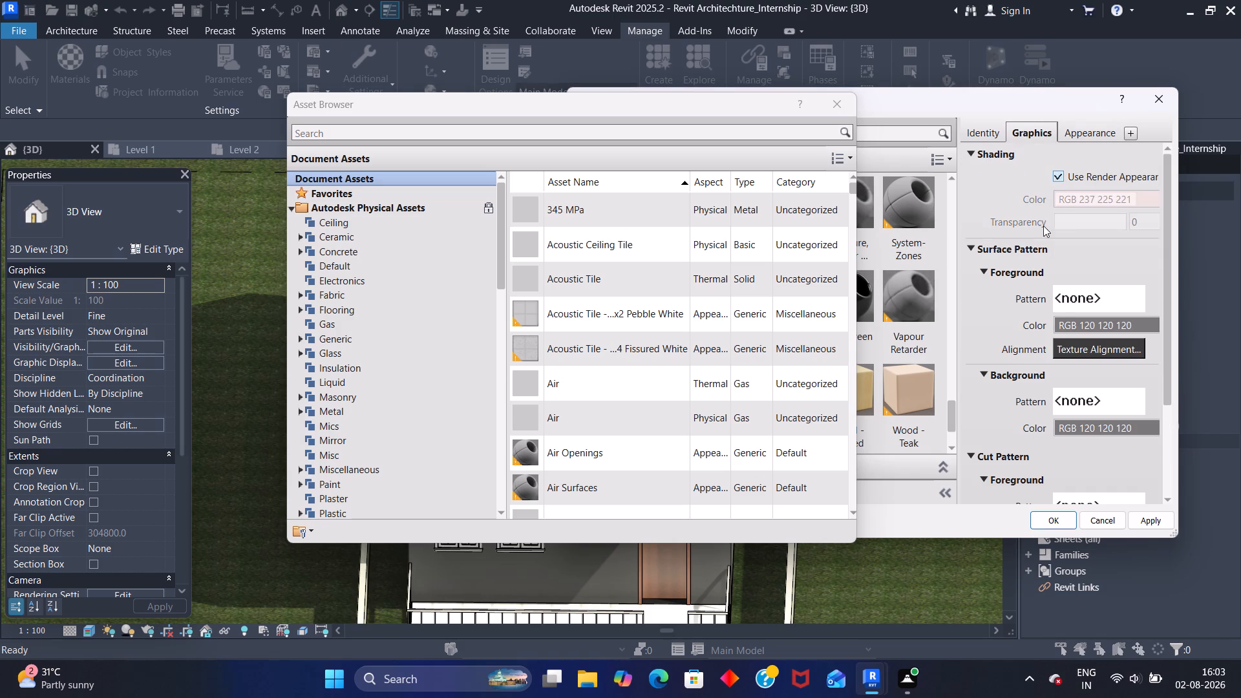
scroll(1017, 319, "down", 2)
scroll(1049, 408, "down", 3)
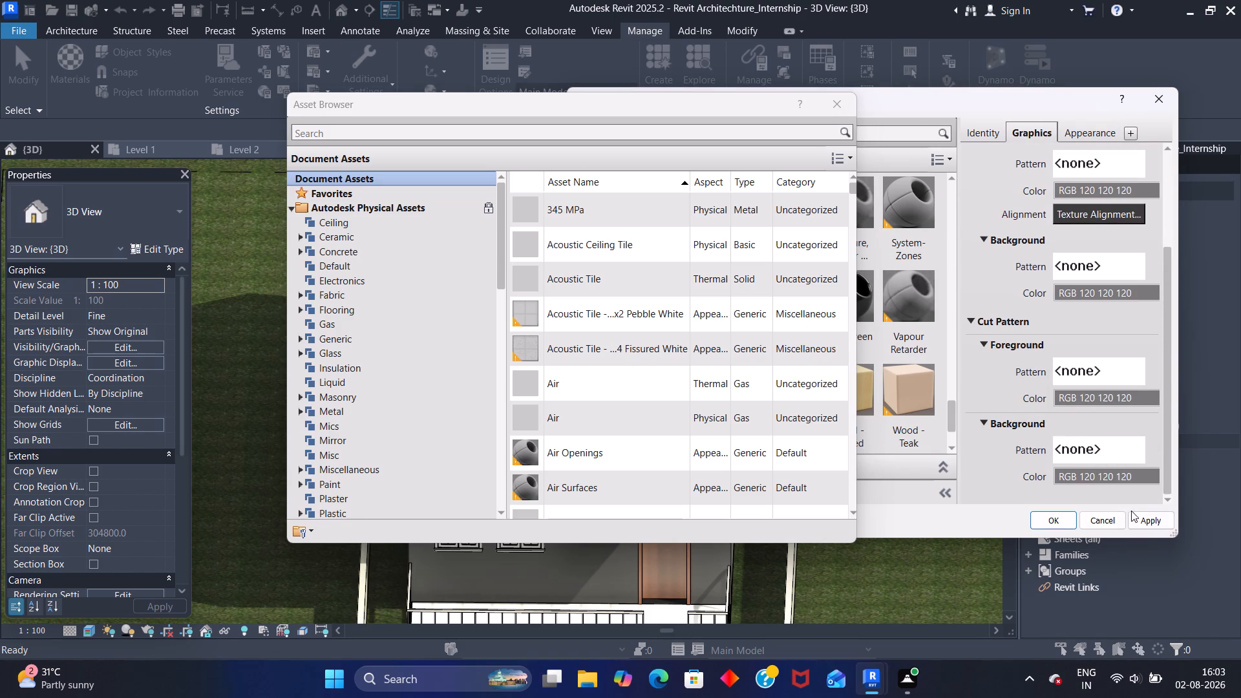
left_click(1141, 518)
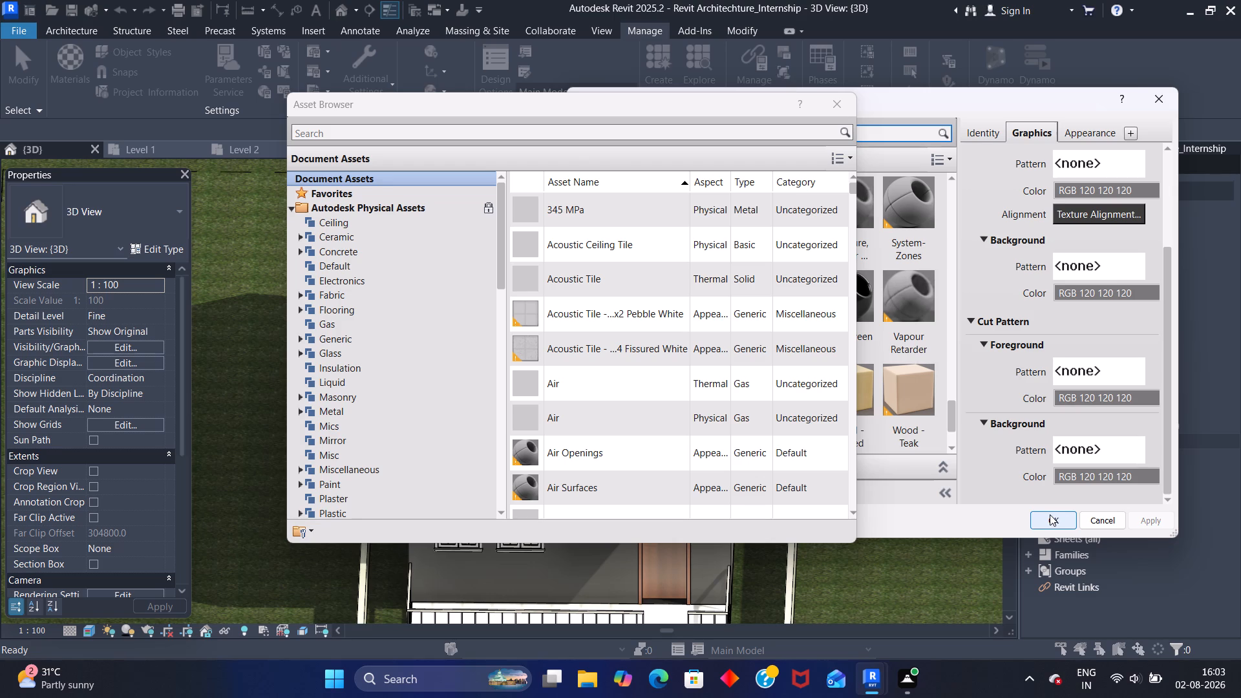
left_click(1050, 514)
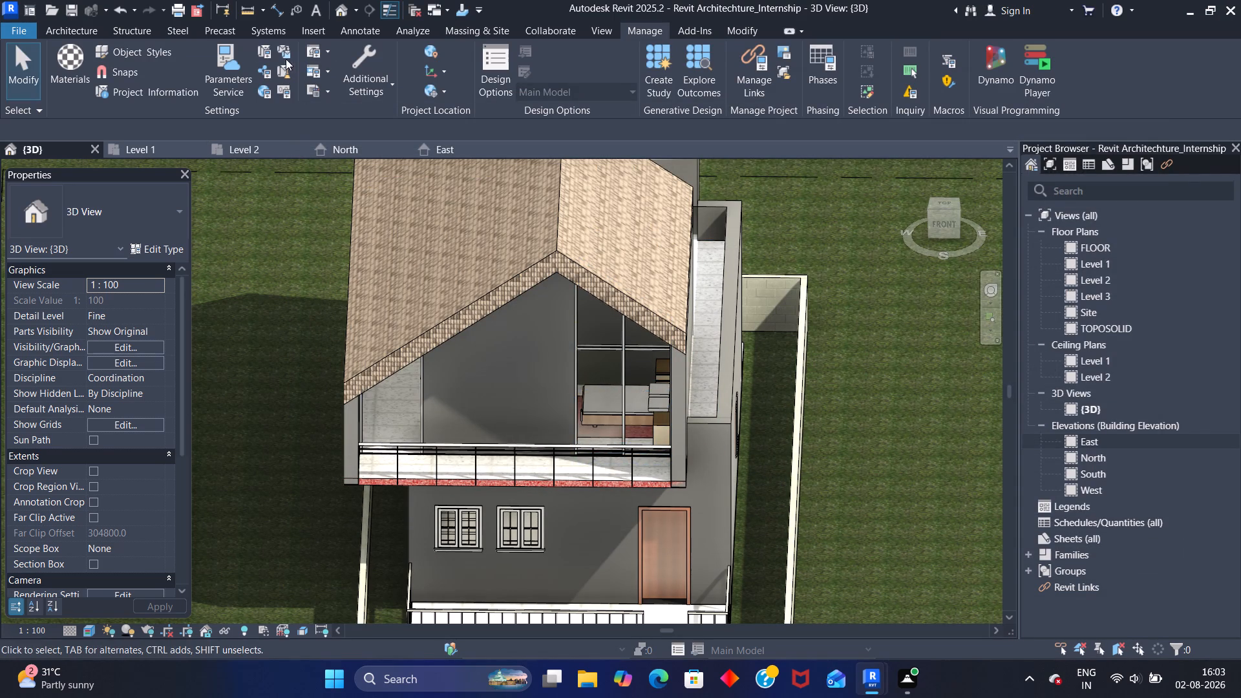
Find the wall paint material with a wall paint search and paint the upper-floor gable wall behind the front balcony with it.
left_click(732, 26)
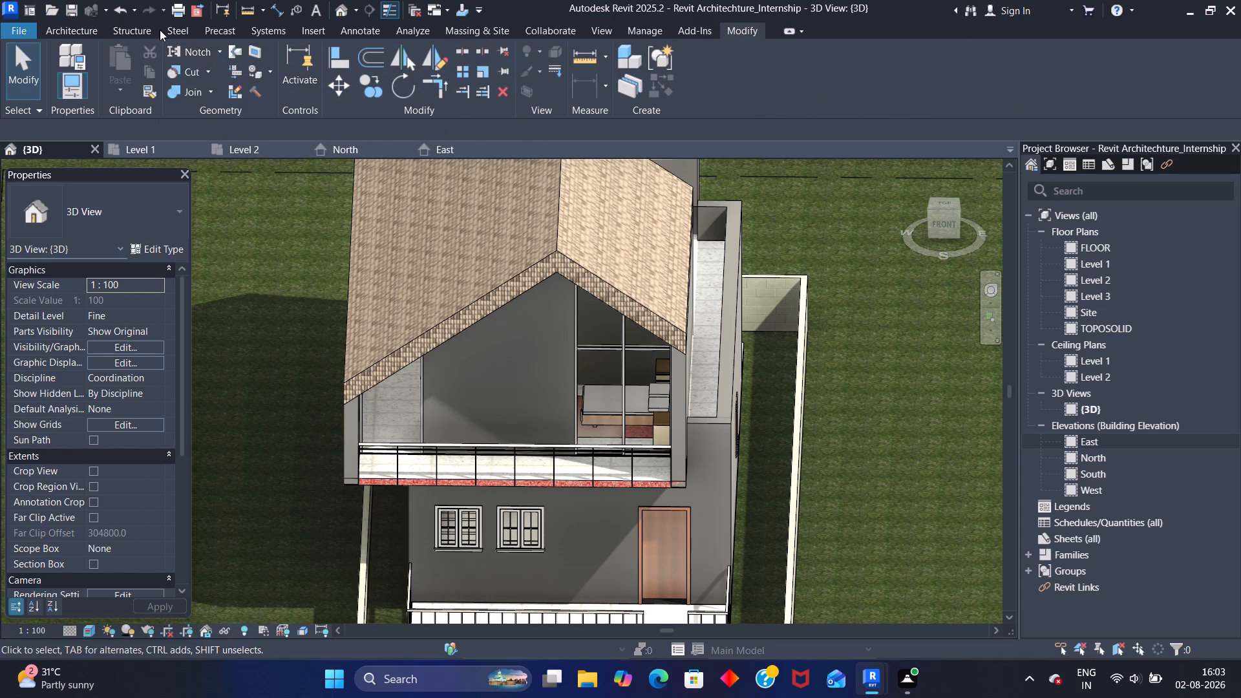
left_click(257, 72)
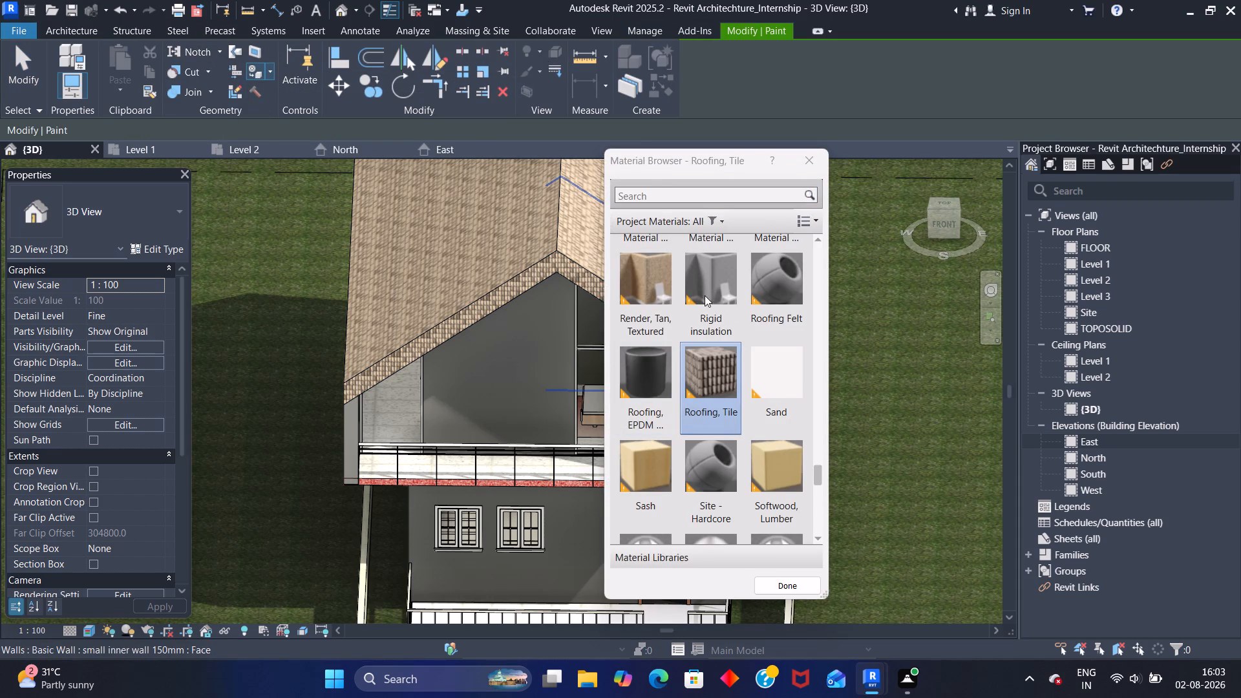
left_click(647, 196)
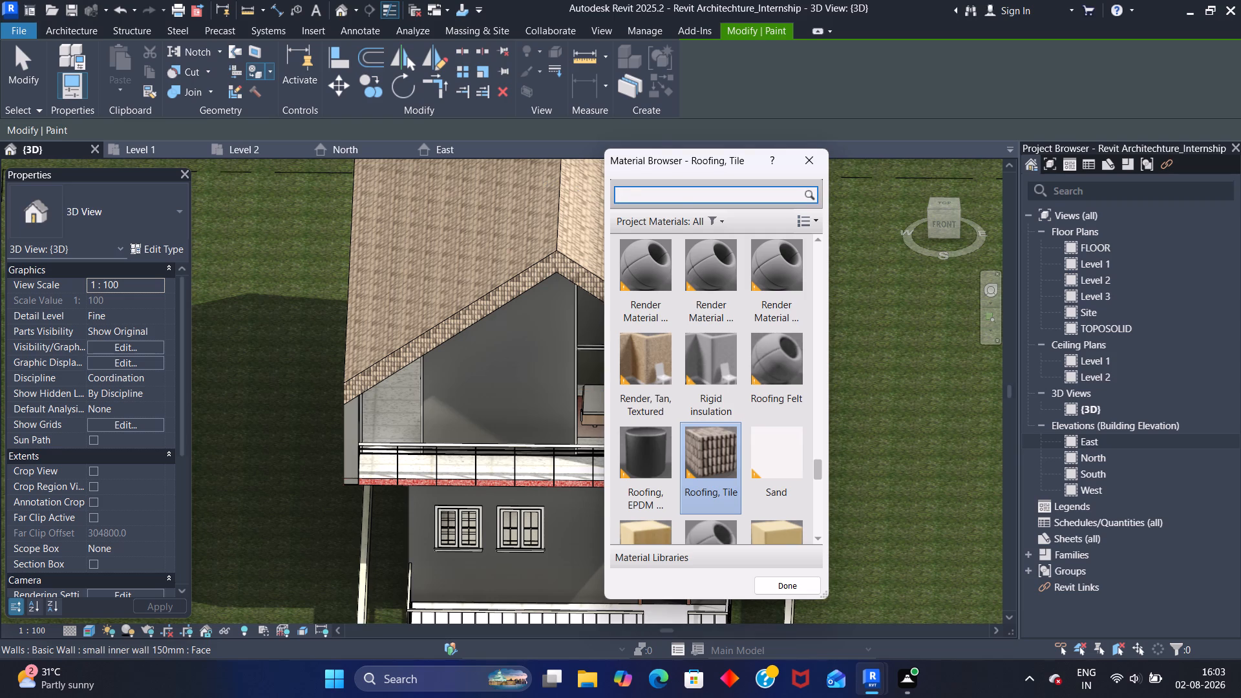
type("wall")
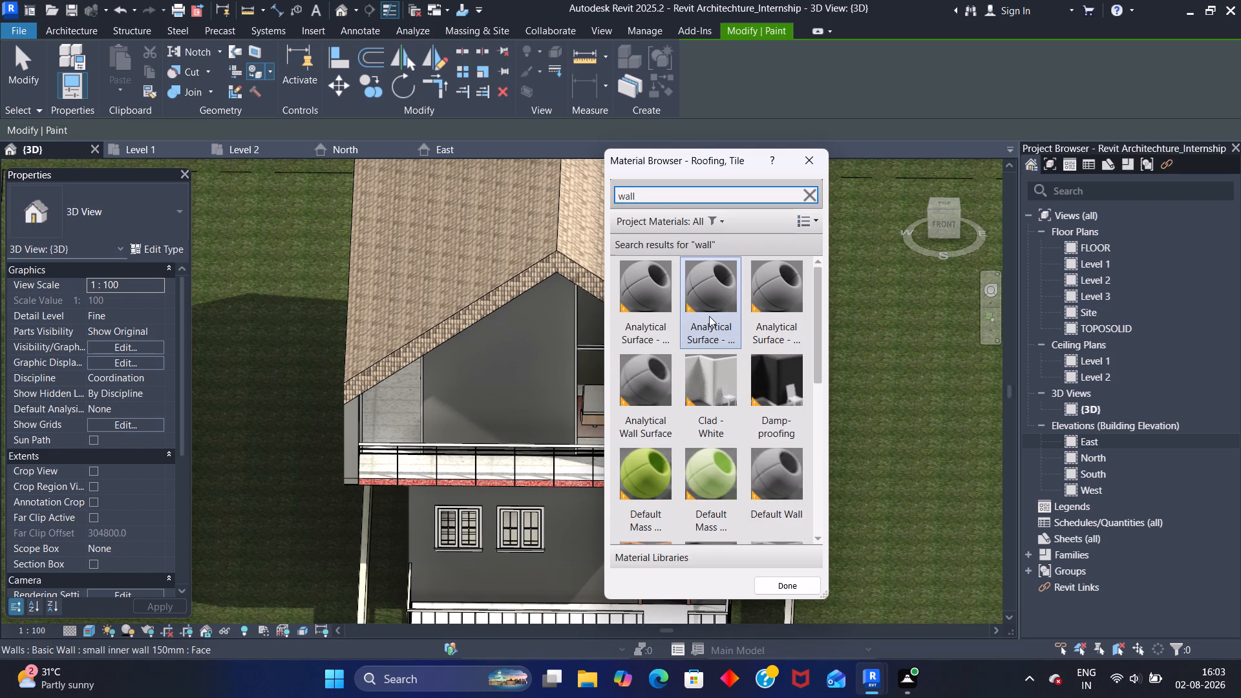
key("space")
type("paint")
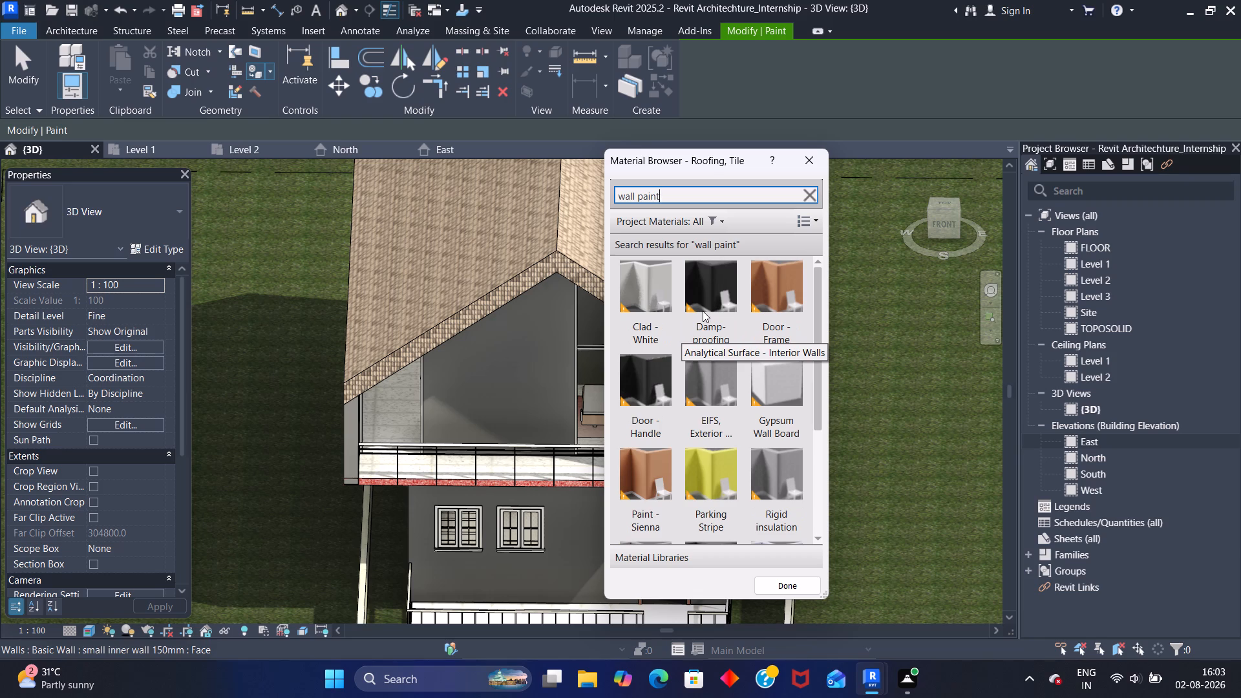
scroll(711, 319, "down", 1)
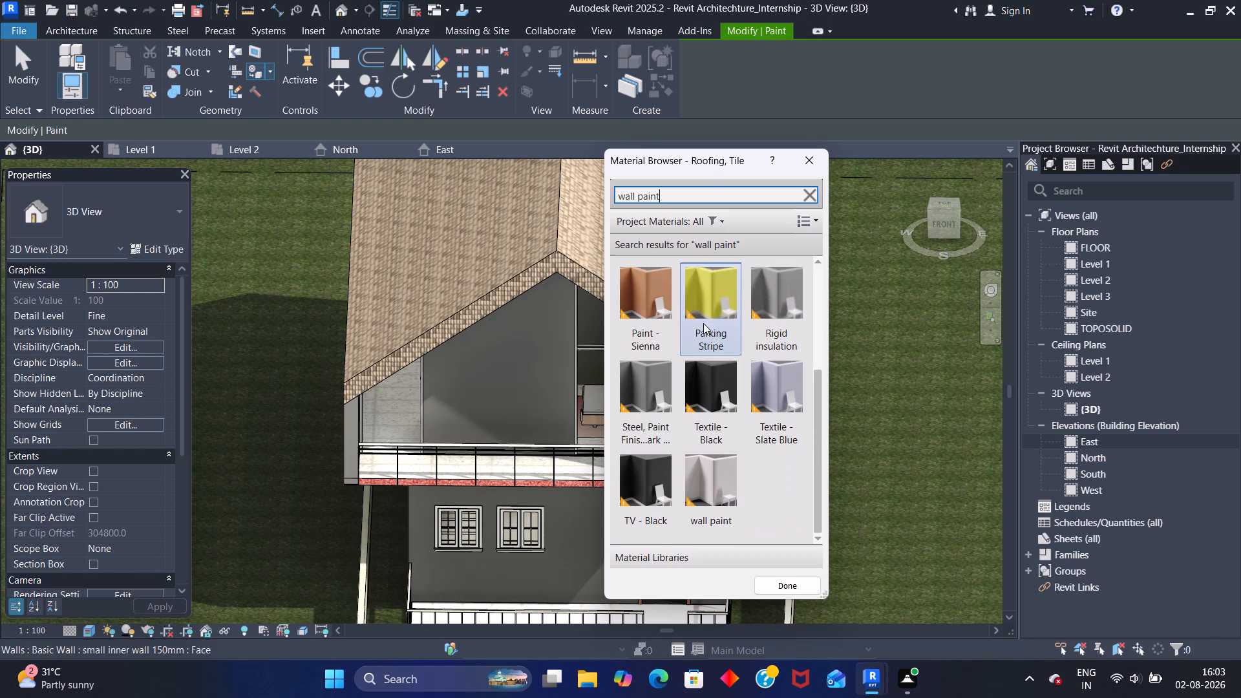
left_click(717, 474)
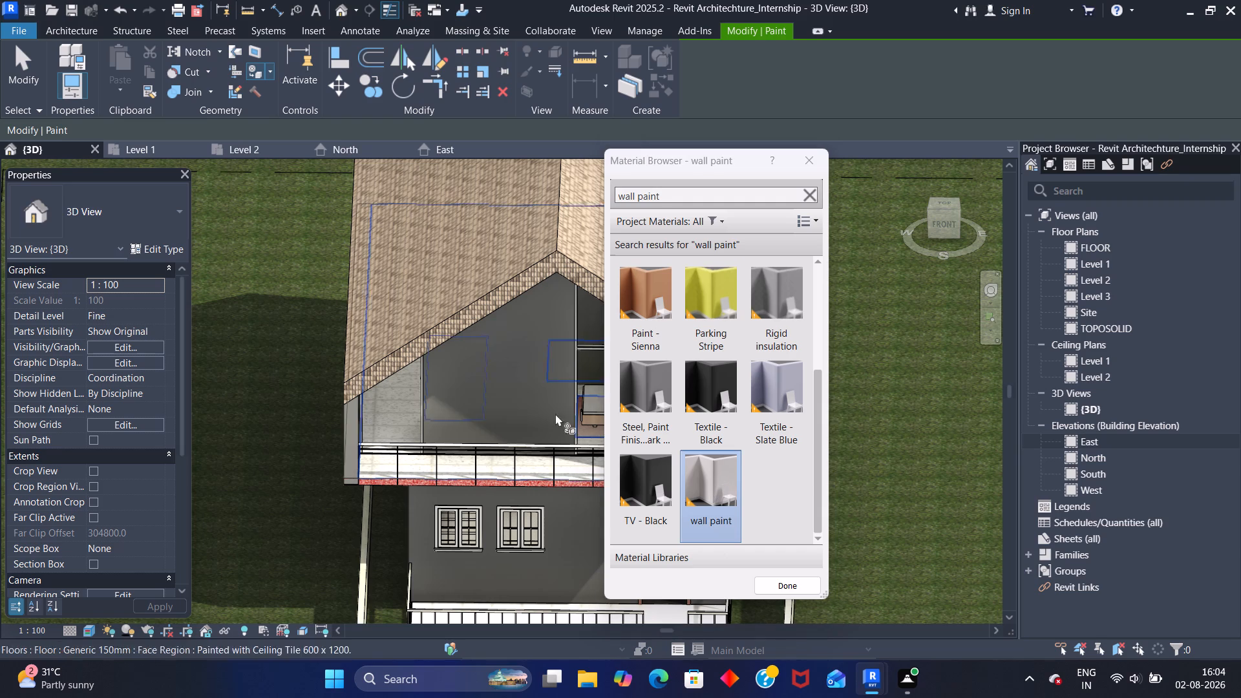
scroll(516, 334, "up", 2)
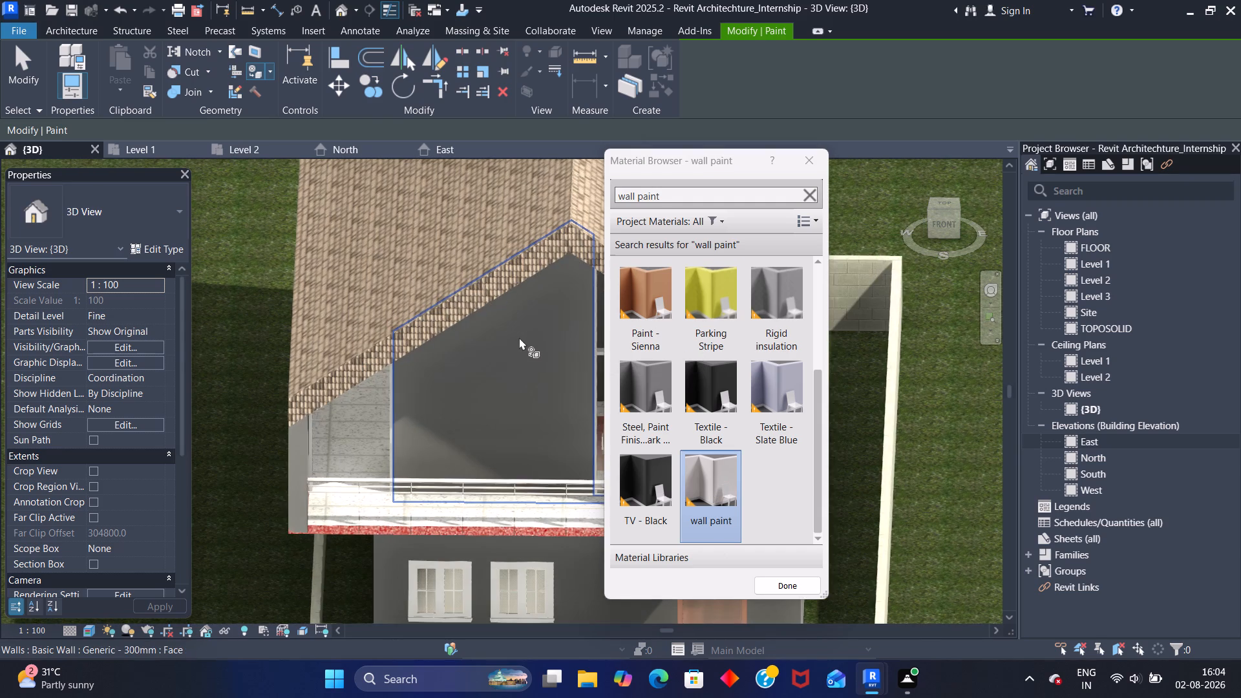
left_click(573, 368)
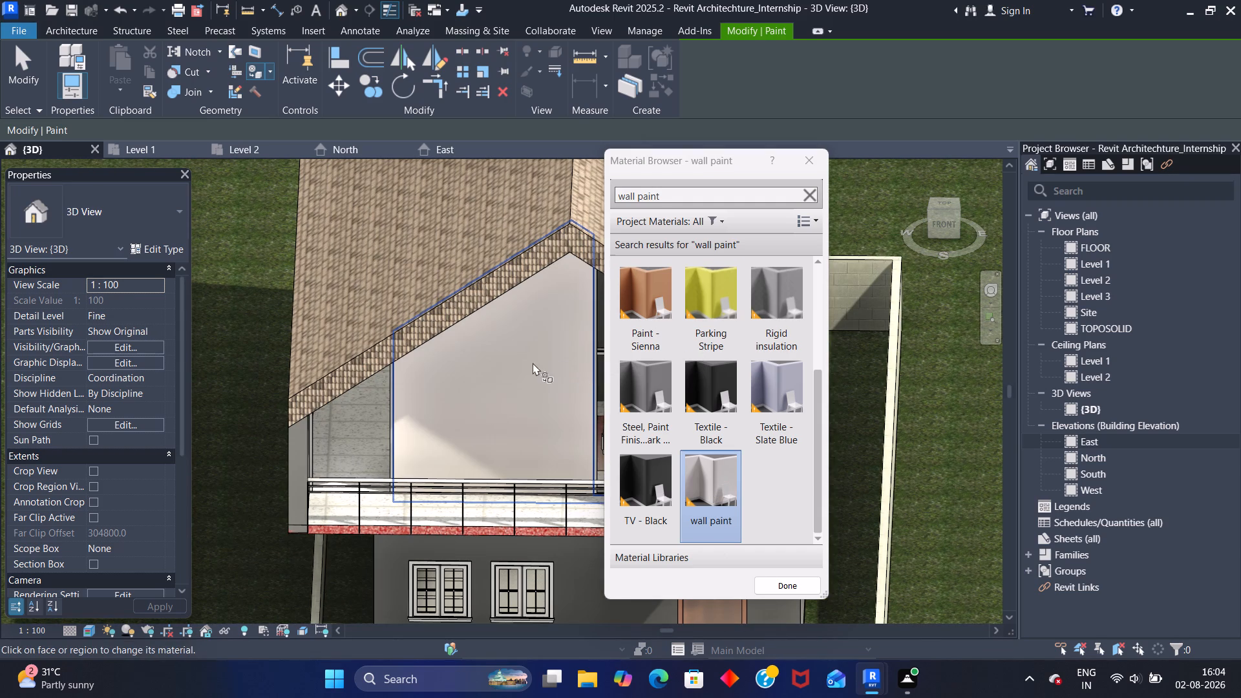
Paint the upper-floor side wall above the windowed end of the front facade, and its narrow front end face, with wall paint.
scroll(525, 372, "down", 2)
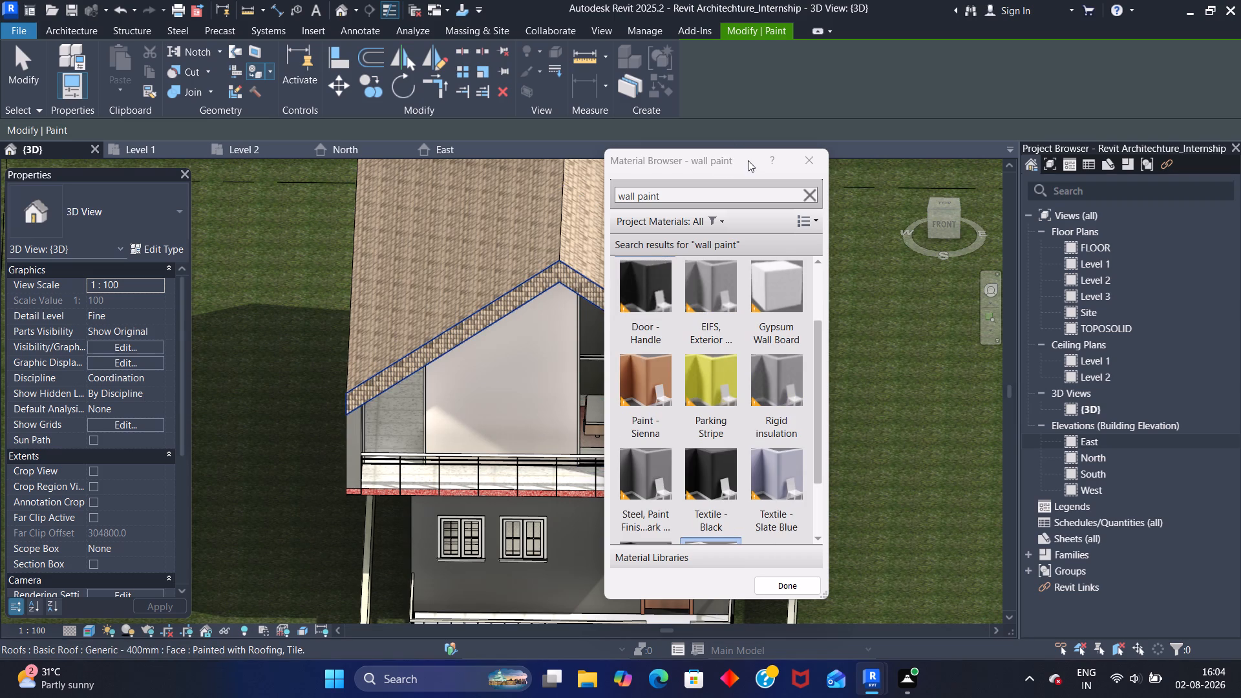
left_click_drag(748, 154, 876, 158)
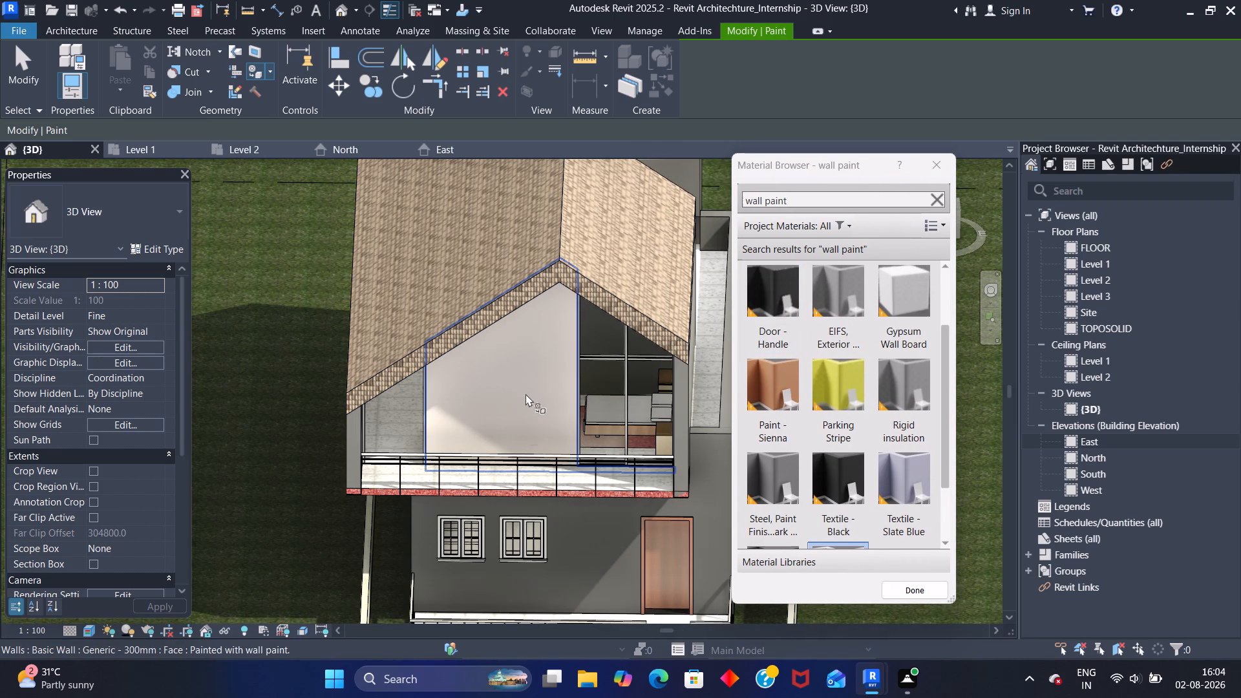
middle_click_drag(524, 395, 546, 282, "shift")
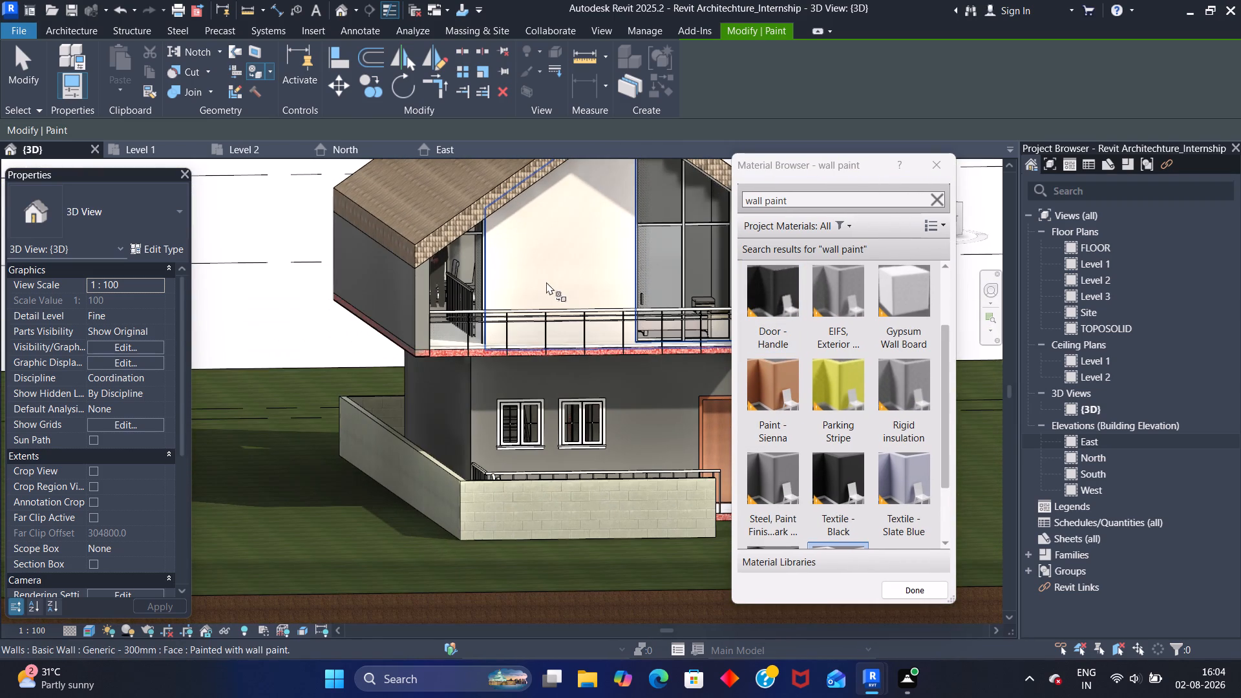
left_click(404, 294)
left_click(423, 299)
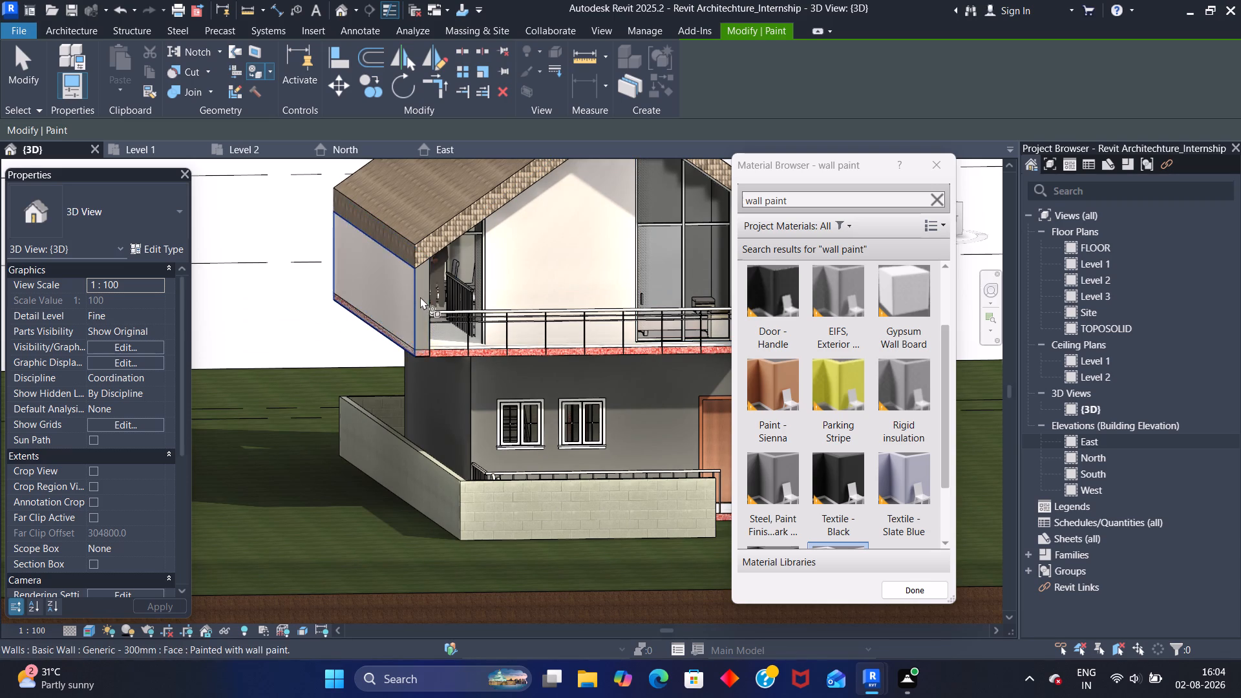
scroll(419, 296, "up", 6)
left_click(422, 292)
Paint the opposite upper-floor side wall, above the entrance door end, and its narrow end face at the balcony with wall paint.
scroll(416, 299, "down", 2)
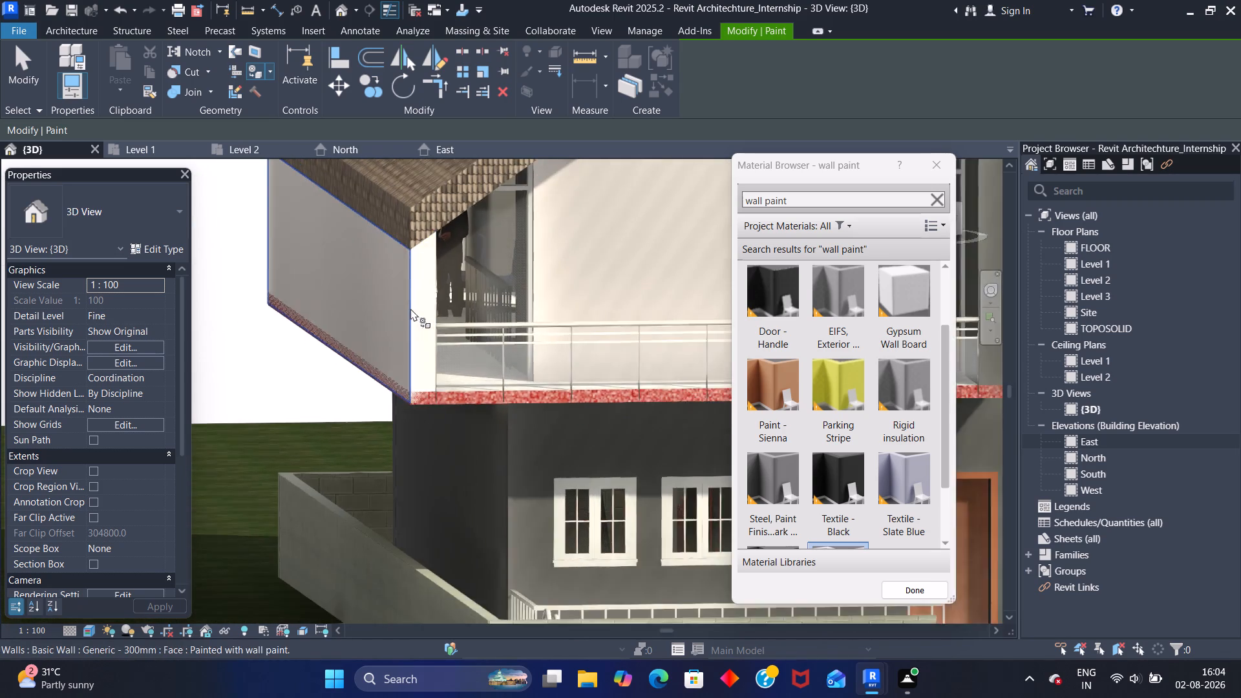
scroll(410, 308, "down", 2)
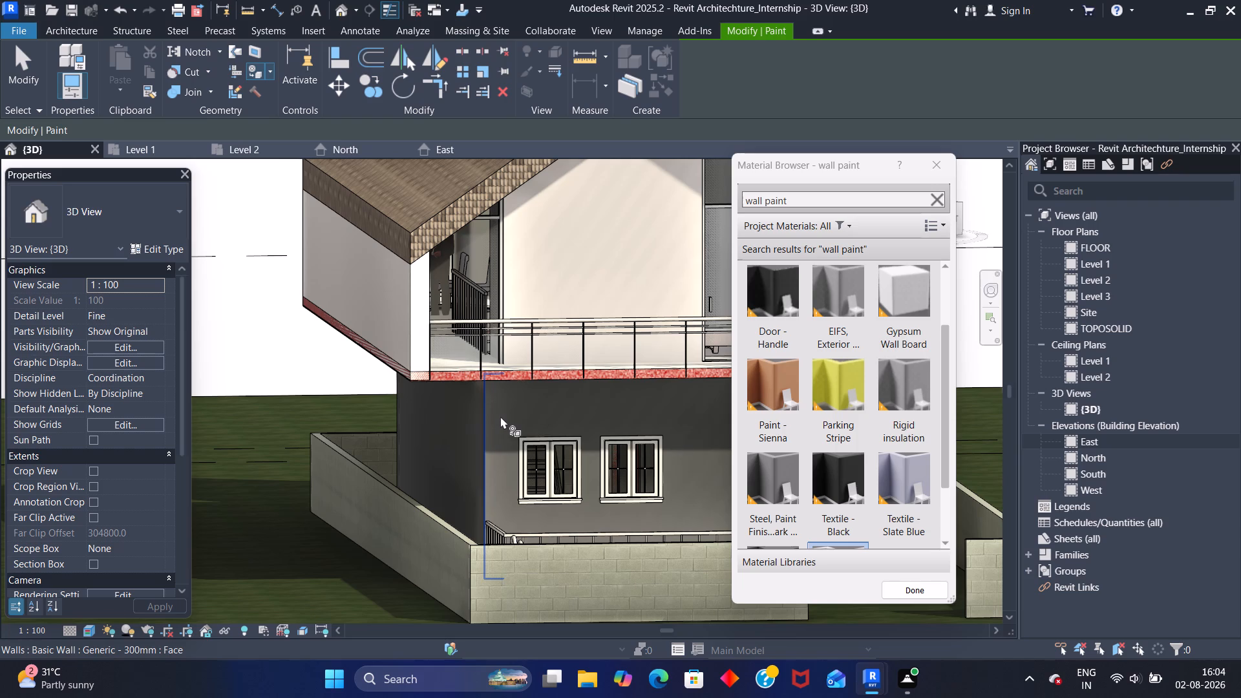
middle_click_drag(500, 416, 409, 370, "shift")
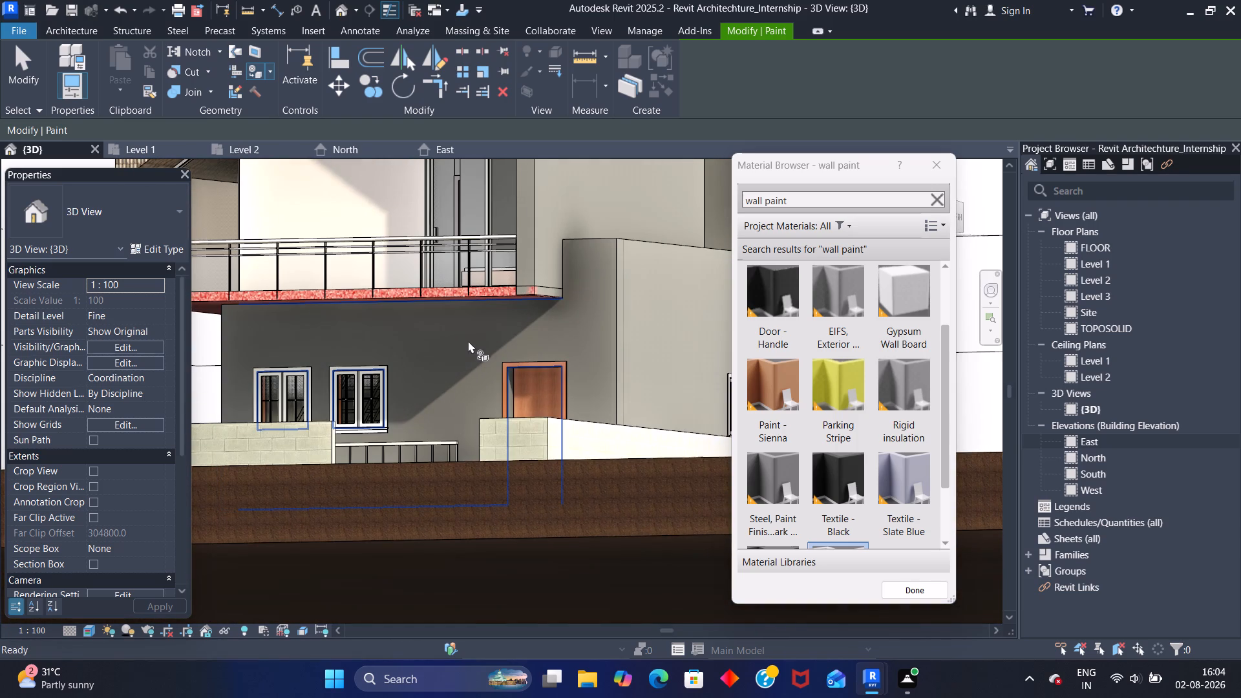
middle_click_drag(470, 338, 465, 364)
middle_click_drag(454, 375, 447, 446, "shift")
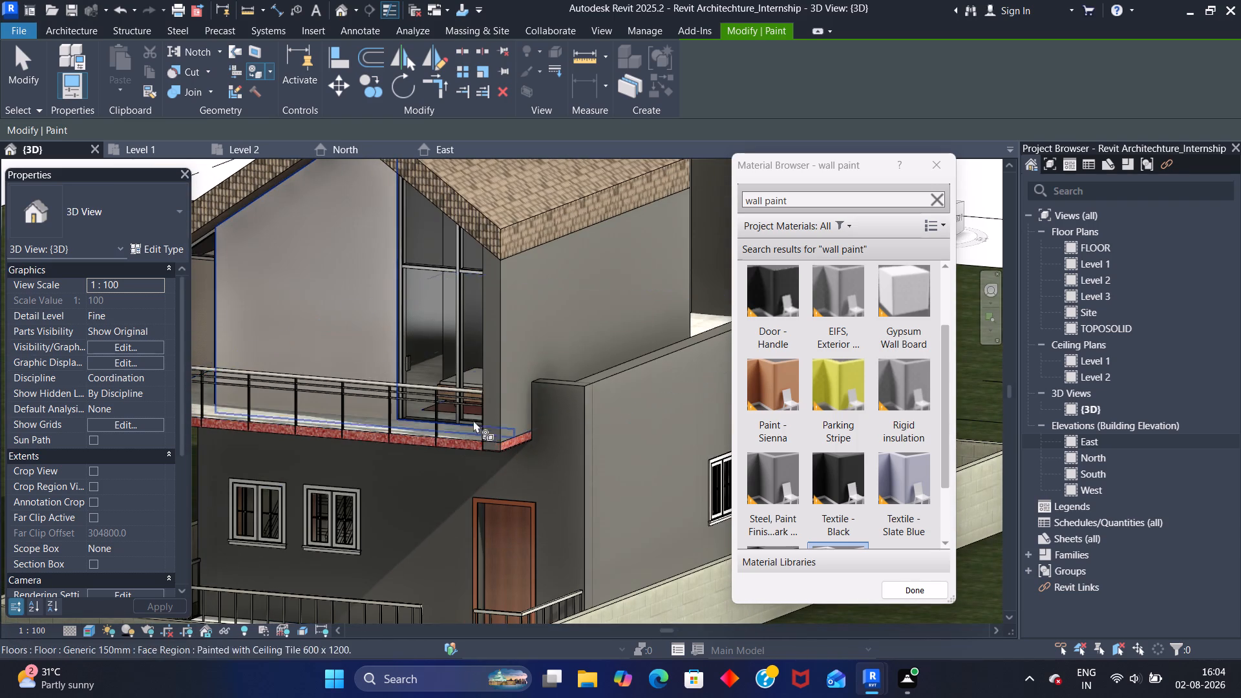
left_click(490, 346)
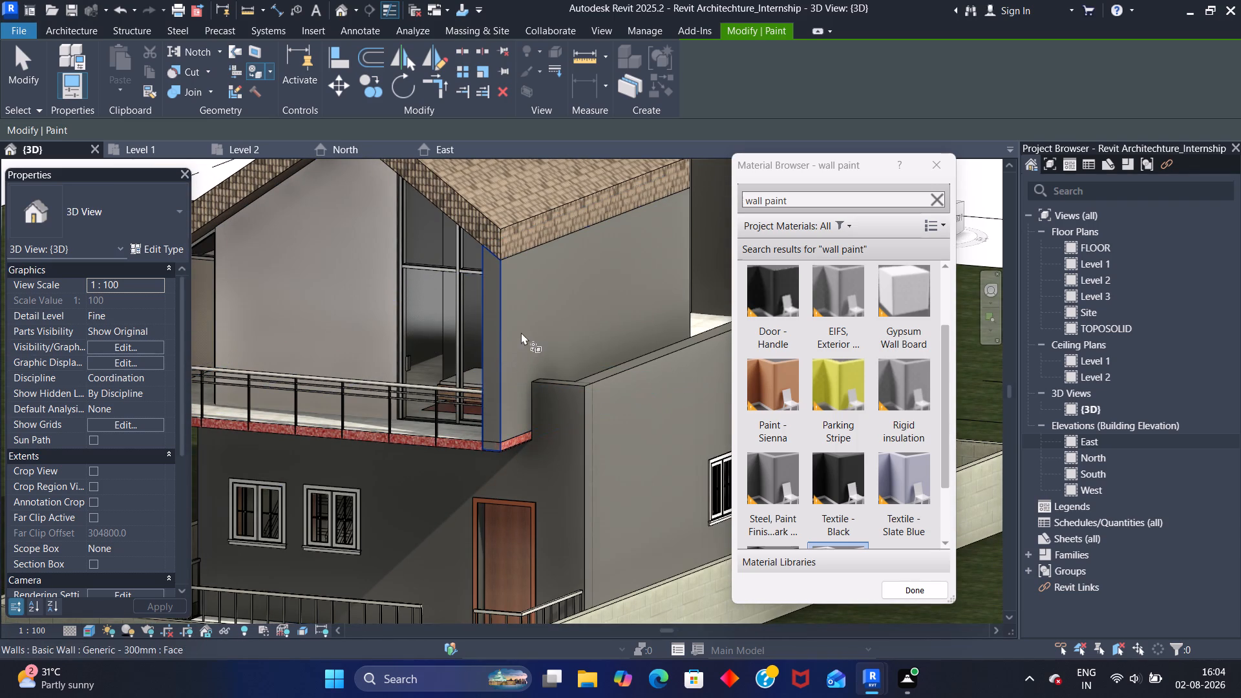
left_click(521, 332)
left_click(494, 344)
scroll(494, 344, "up", 5)
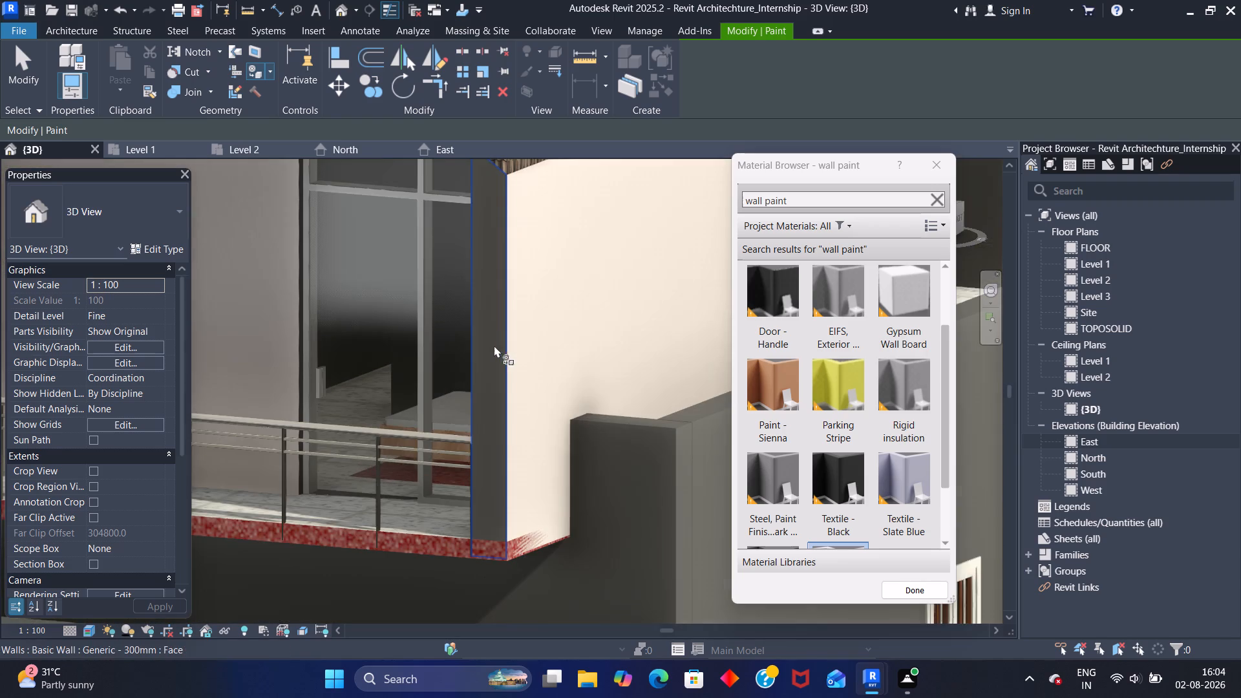
left_click(485, 346)
Paint the short upper-floor side wall beyond the glazed recess and the adjoining rear gable wall with wall paint.
scroll(499, 368, "down", 5)
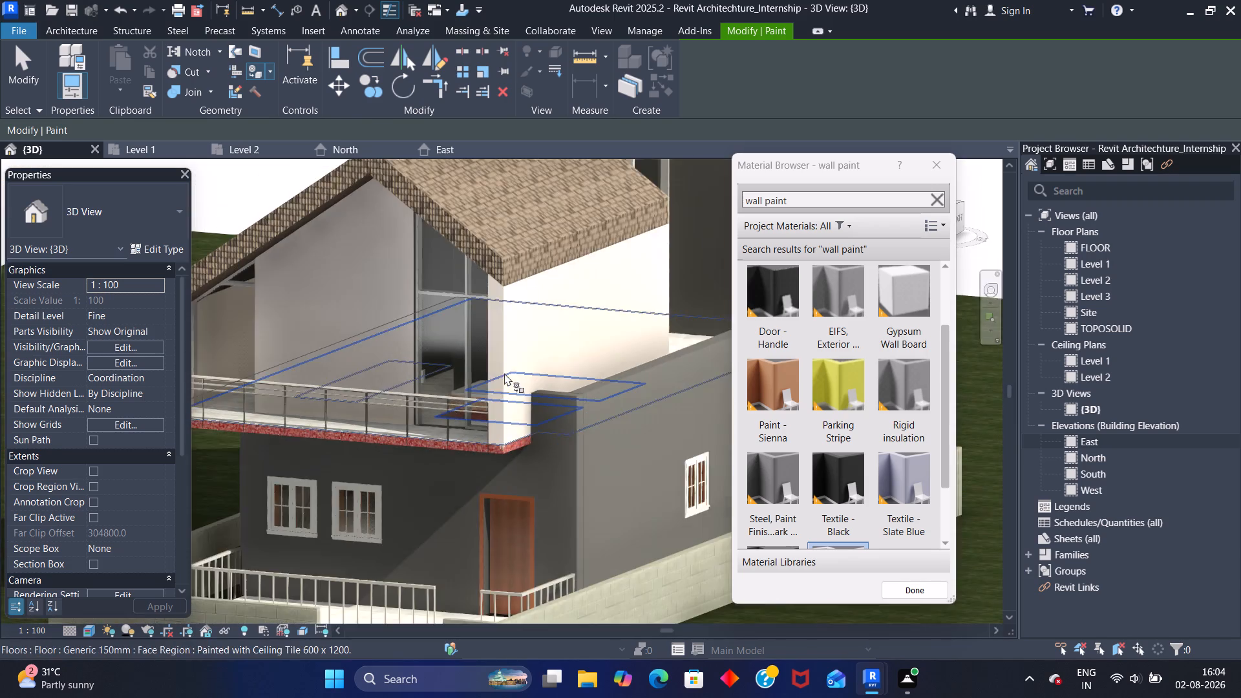
scroll(504, 373, "down", 5)
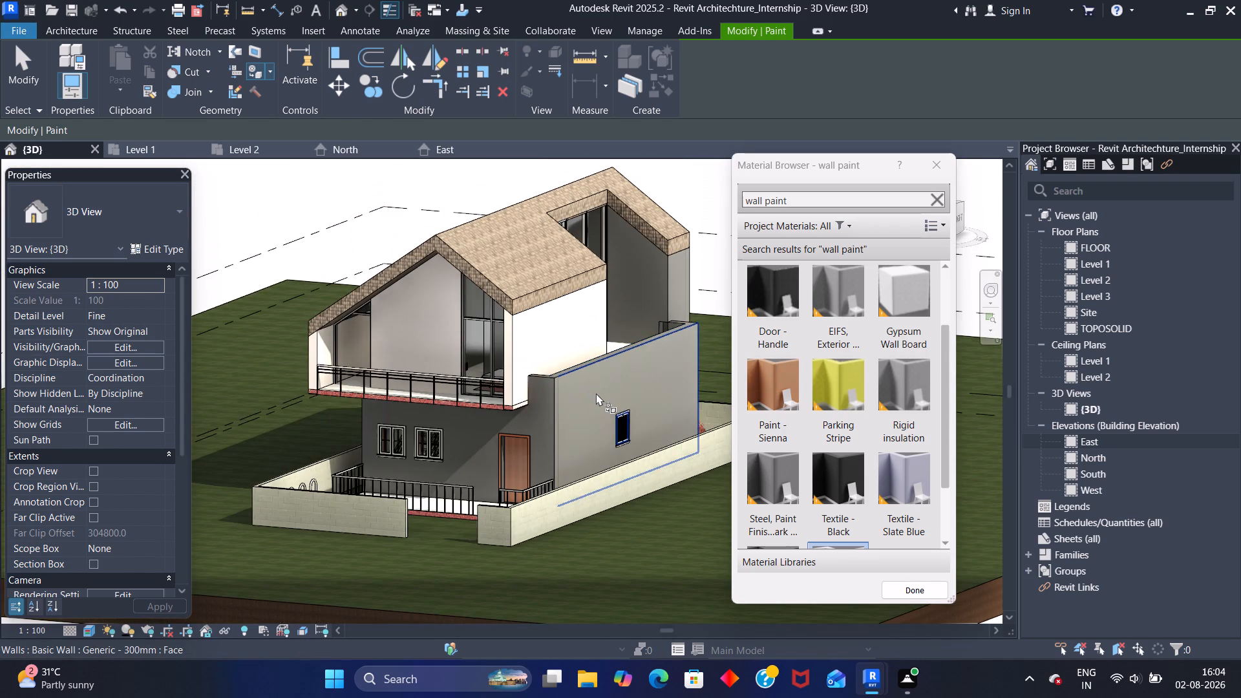
middle_click_drag(595, 393, 396, 386, "shift")
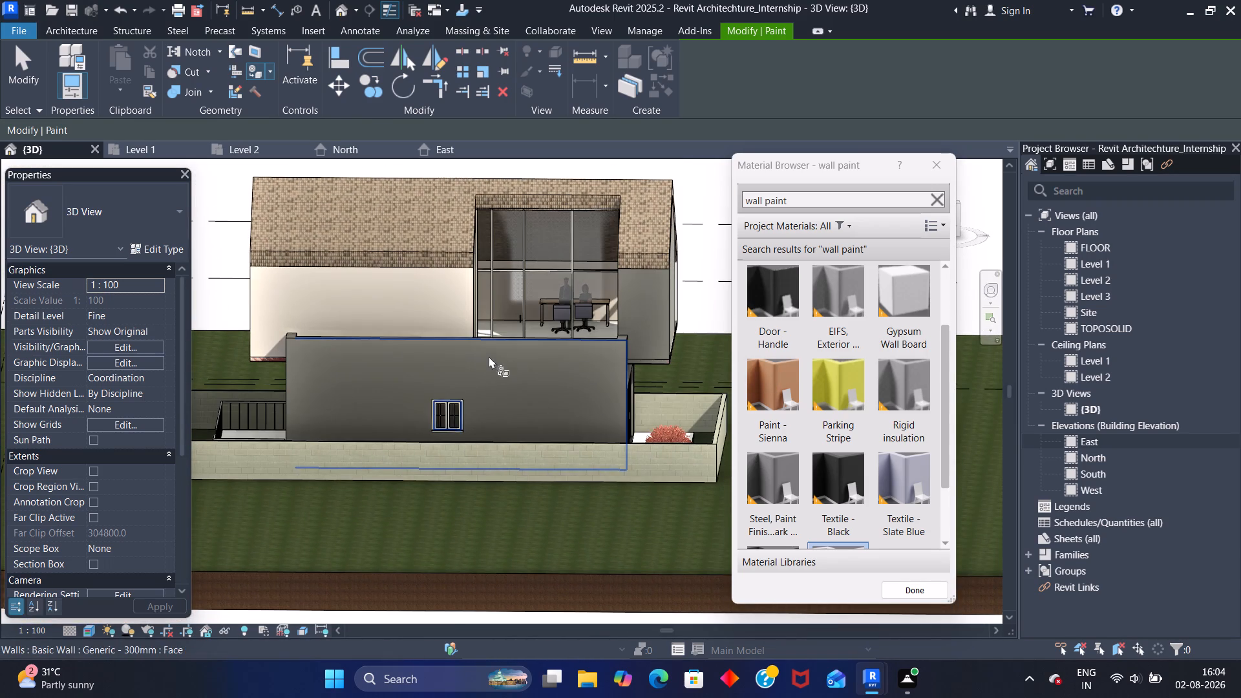
middle_click_drag(588, 361, 503, 363, "shift")
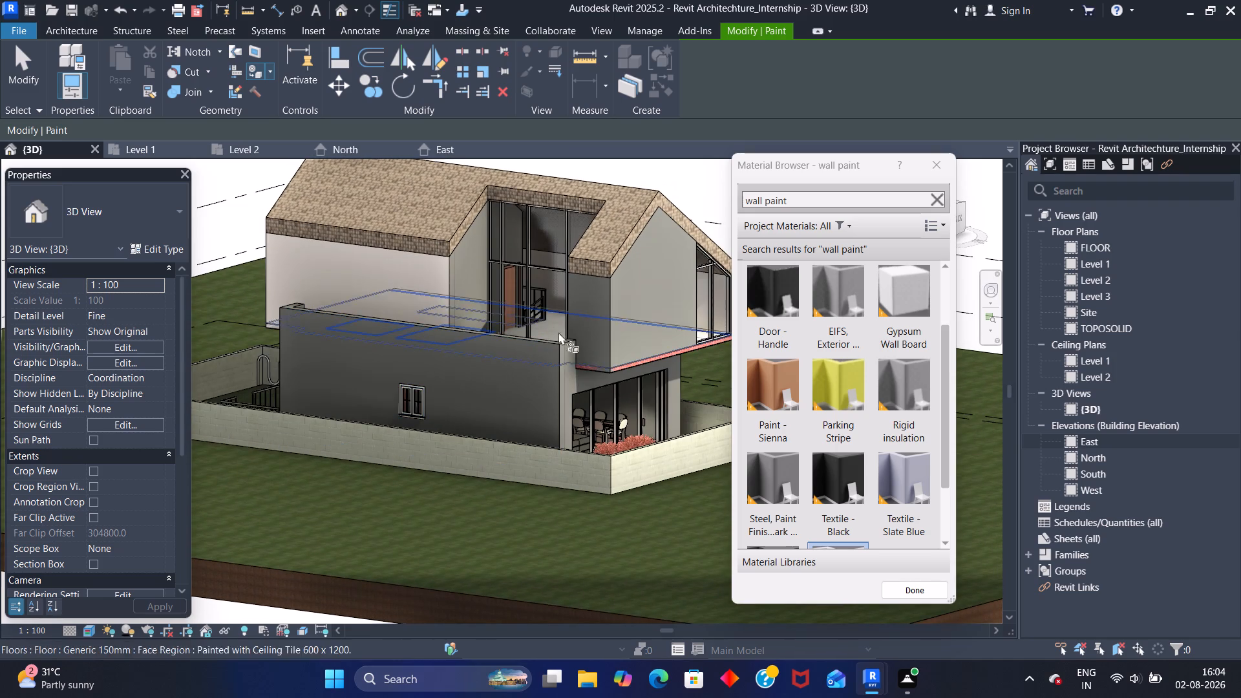
left_click(580, 302)
left_click(657, 284)
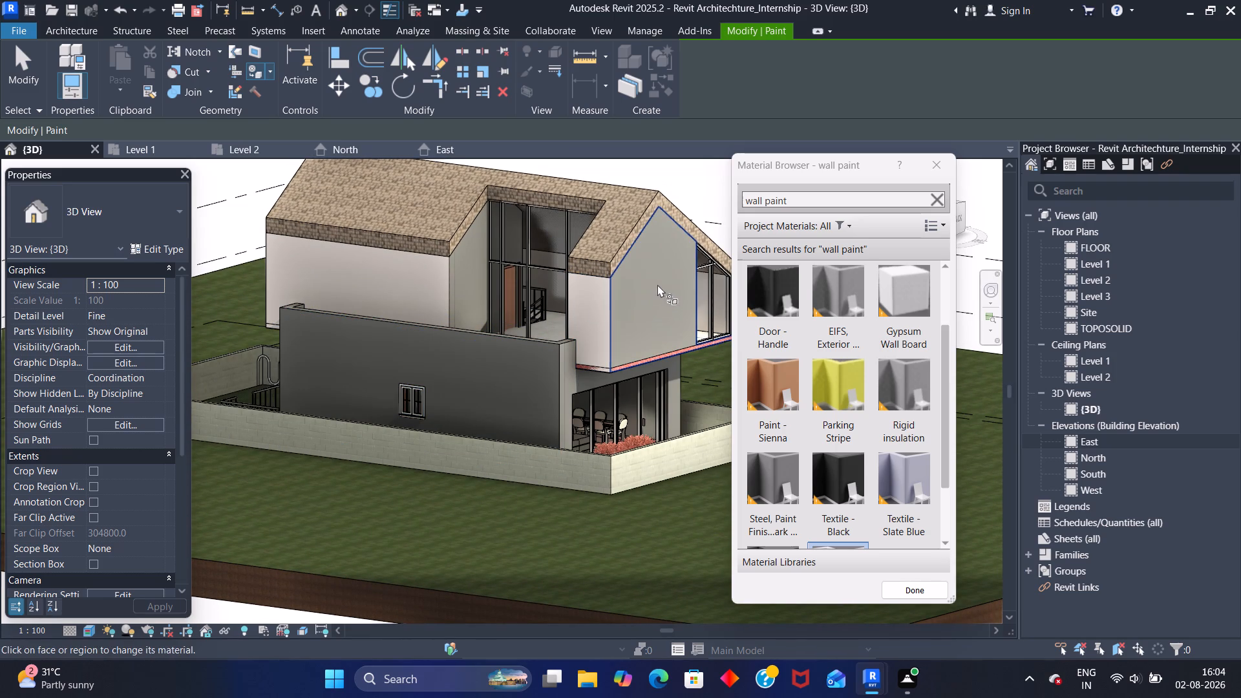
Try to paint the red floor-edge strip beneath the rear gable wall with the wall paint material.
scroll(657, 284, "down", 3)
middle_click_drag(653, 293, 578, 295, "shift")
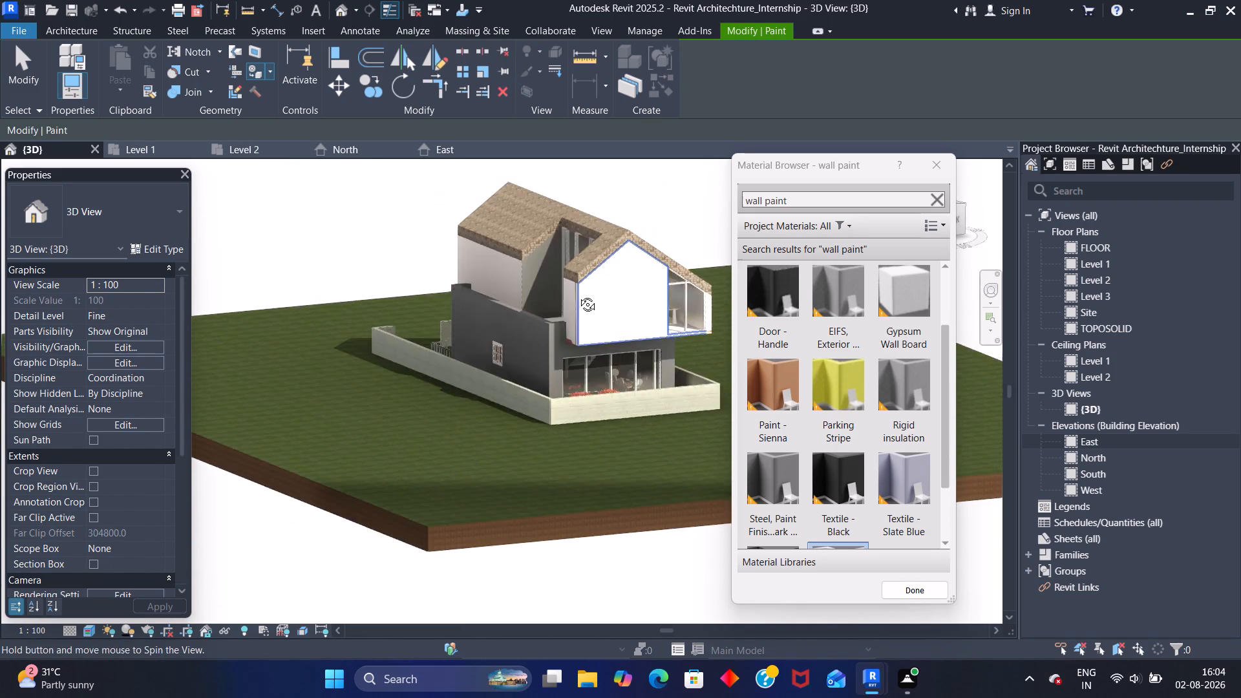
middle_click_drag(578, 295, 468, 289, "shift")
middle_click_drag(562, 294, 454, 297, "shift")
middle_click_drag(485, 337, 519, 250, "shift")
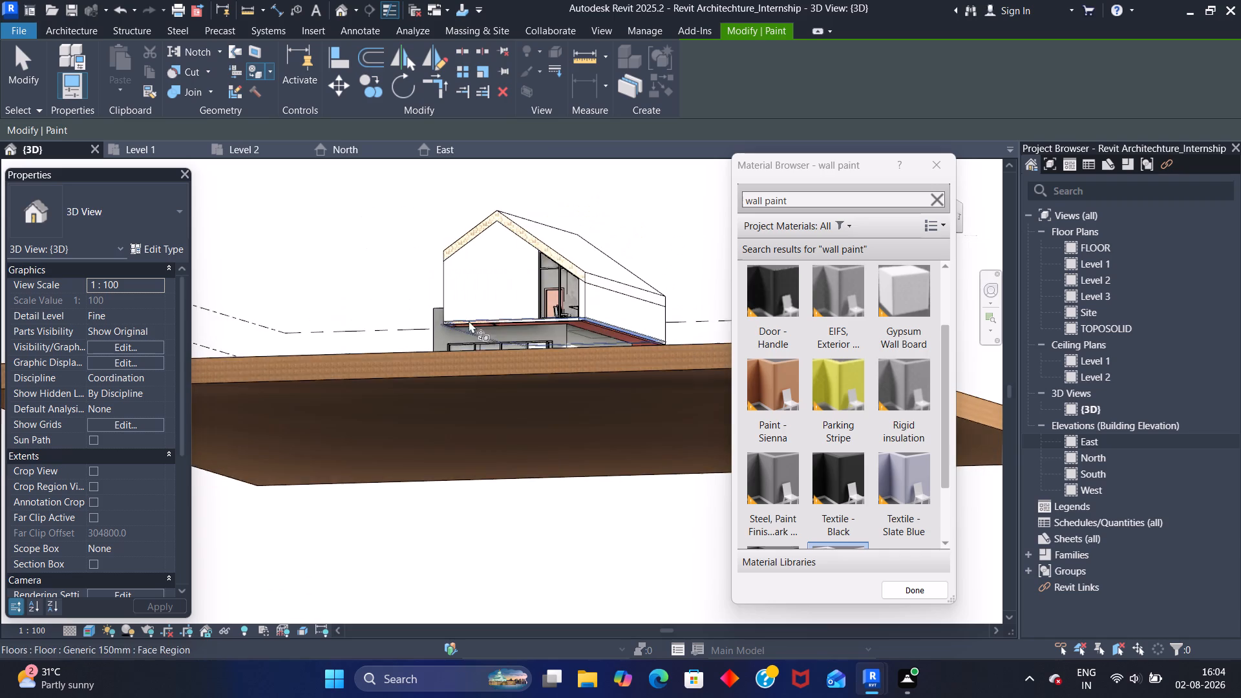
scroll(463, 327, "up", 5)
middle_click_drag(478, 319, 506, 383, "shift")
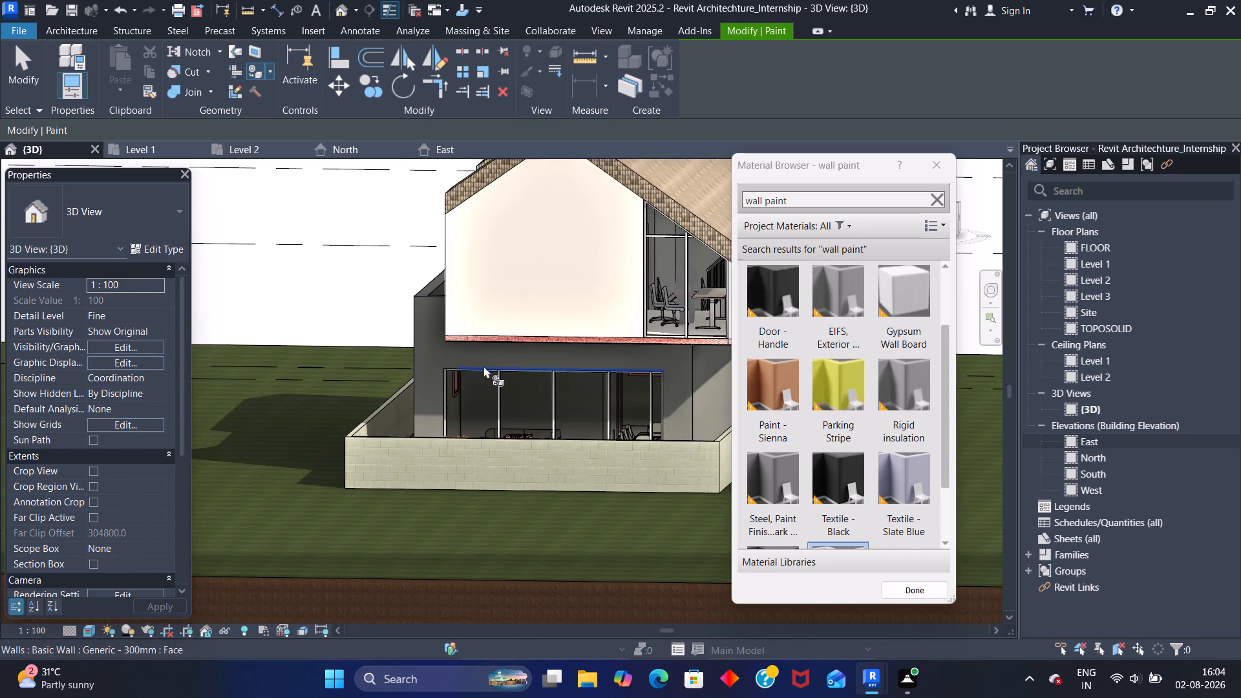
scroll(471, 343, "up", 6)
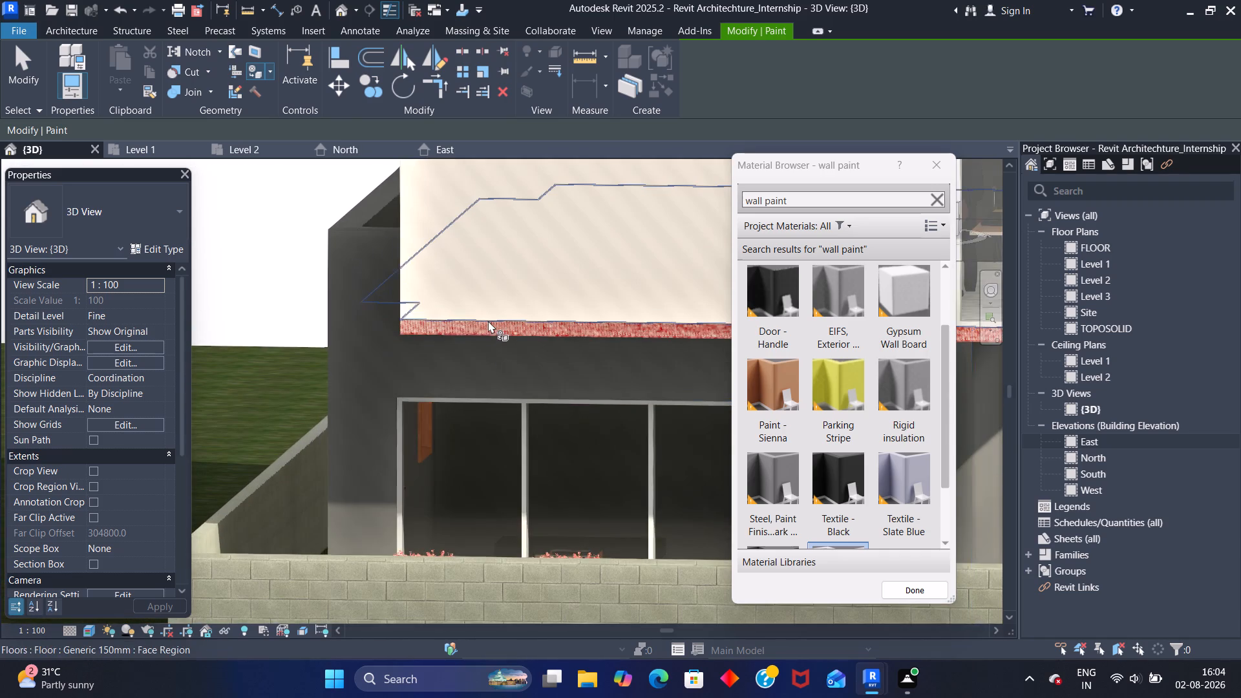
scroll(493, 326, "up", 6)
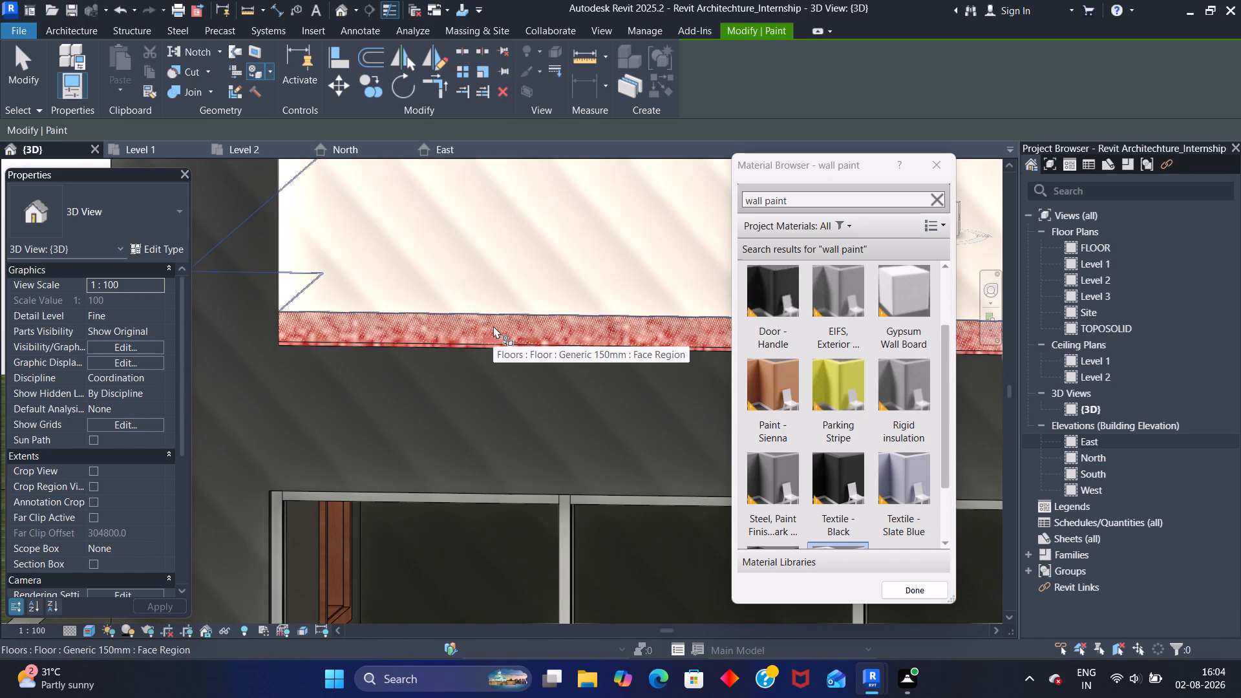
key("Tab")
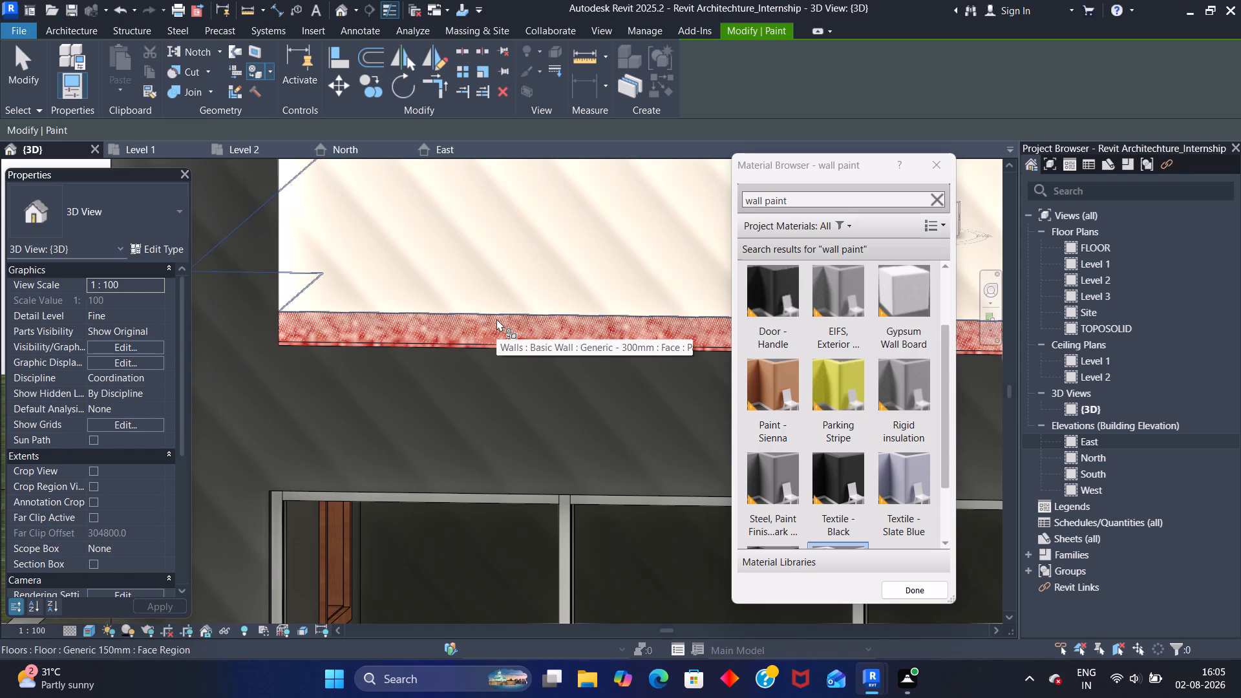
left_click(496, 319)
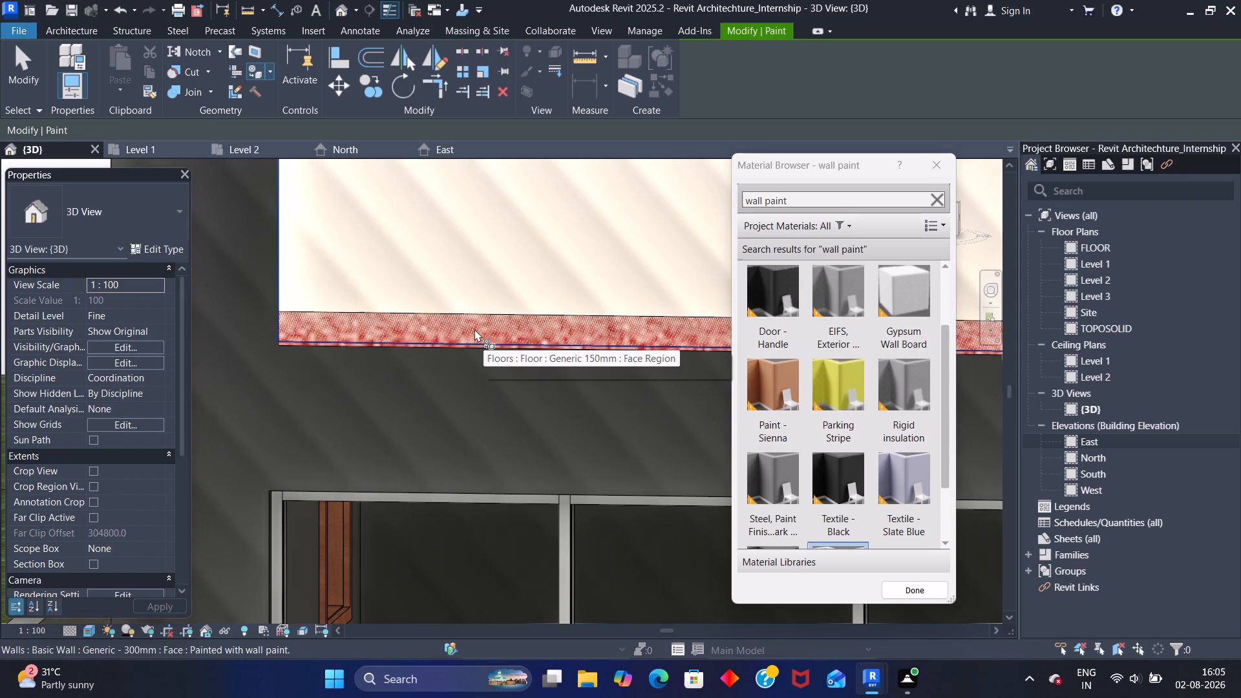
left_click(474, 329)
Examine the painted exterior walls from the rear around to the front and side, and finish the Paint command.
scroll(436, 344, "down", 4)
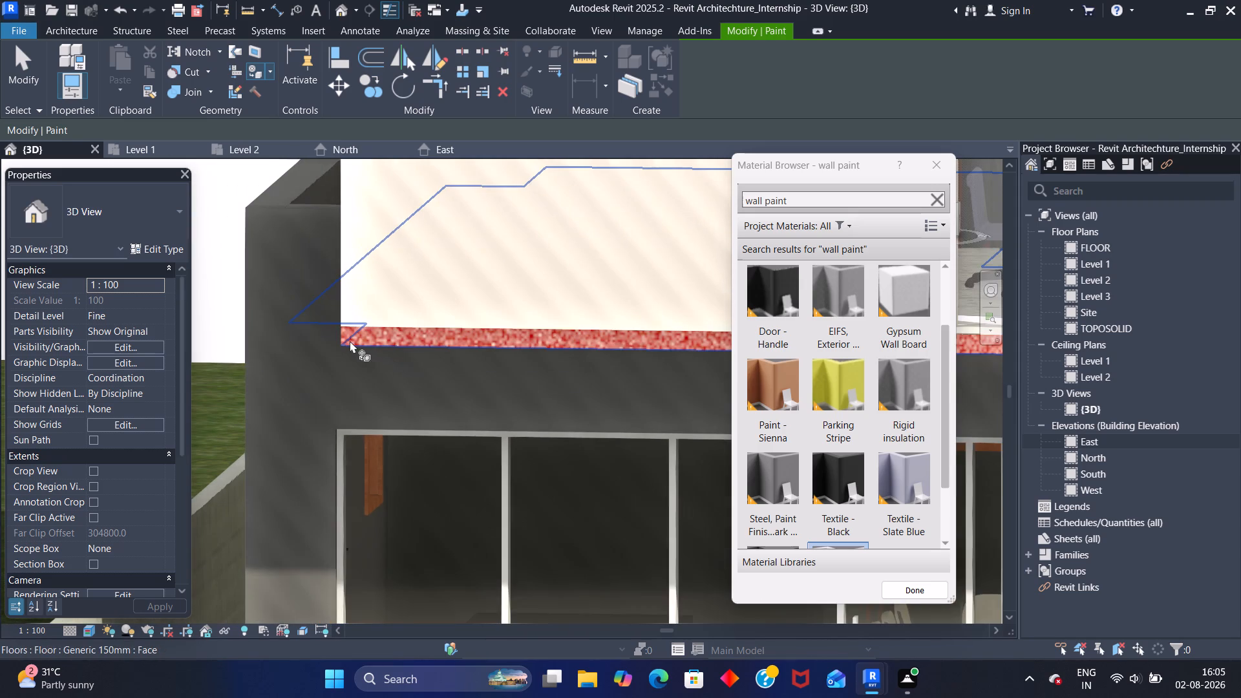
scroll(279, 257, "down", 6)
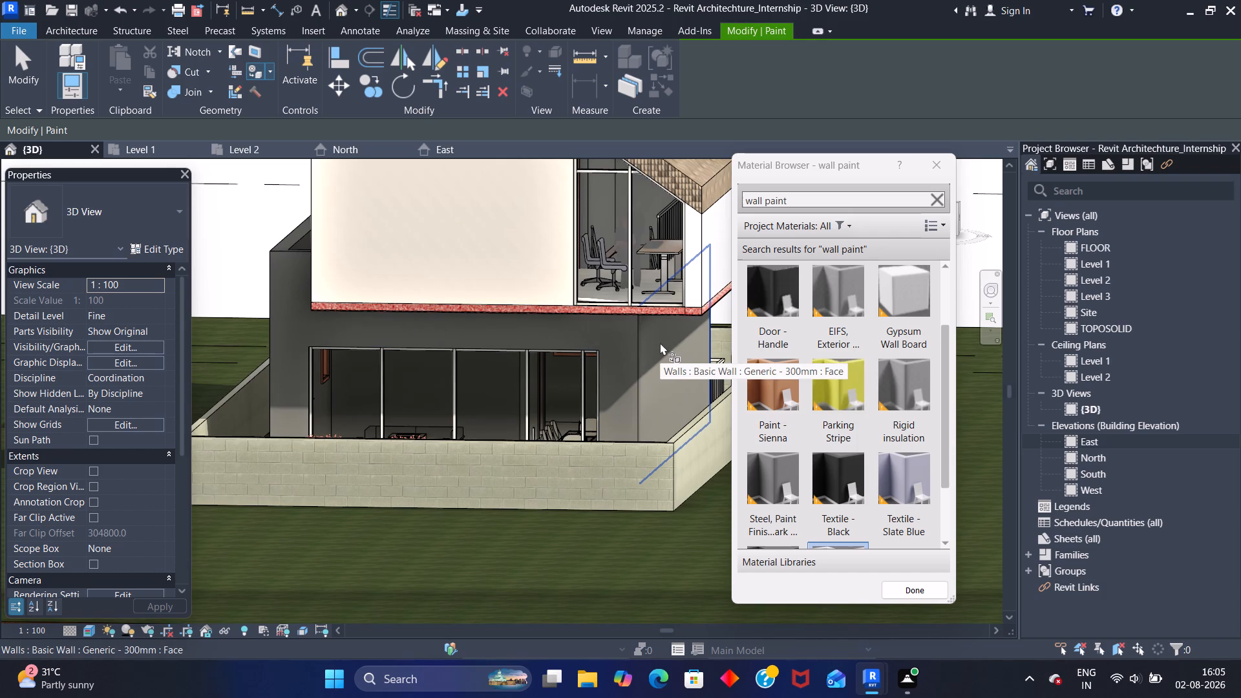
middle_click_drag(664, 344, 546, 347, "shift")
scroll(547, 353, "down", 4)
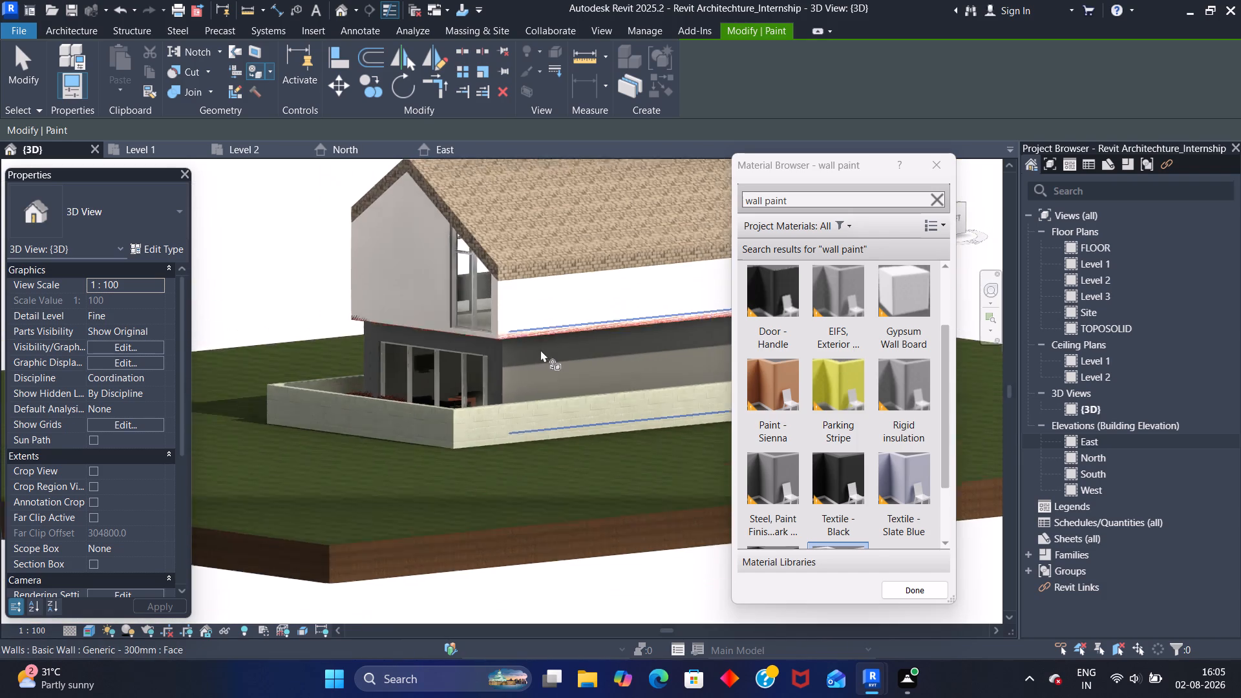
scroll(540, 350, "down", 4)
middle_click_drag(589, 339, 311, 362, "shift")
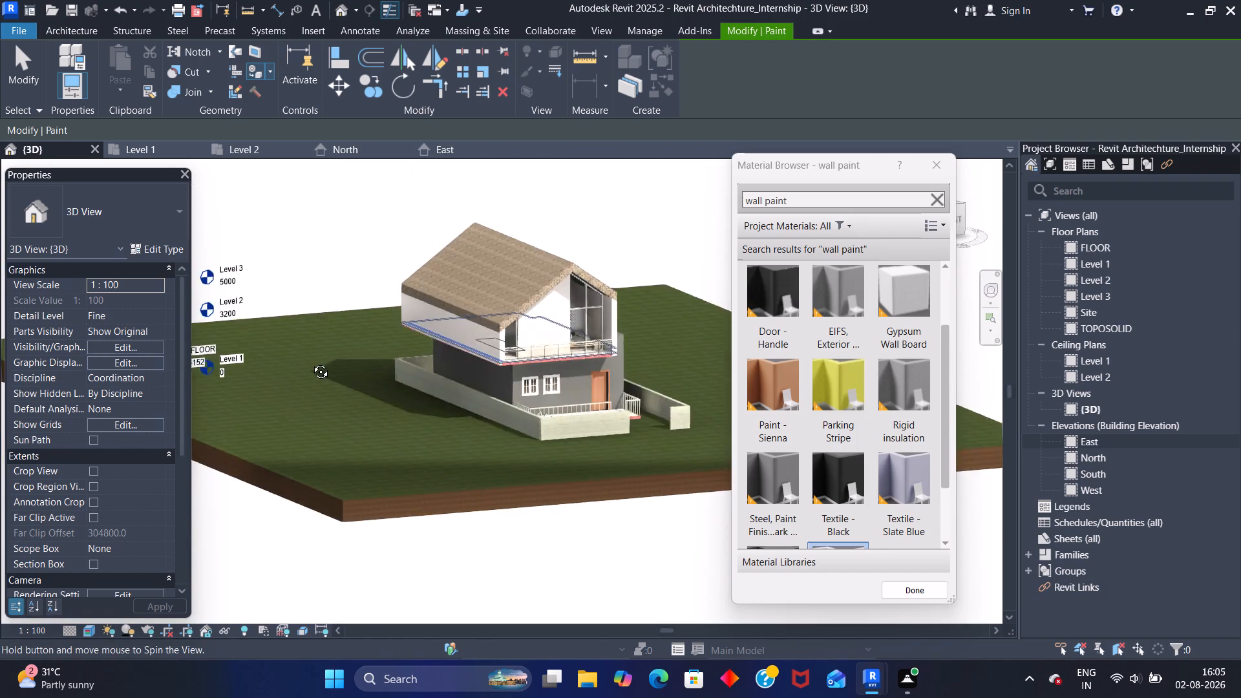
middle_click_drag(311, 362, 275, 368, "shift")
middle_click_drag(576, 366, 505, 369, "shift")
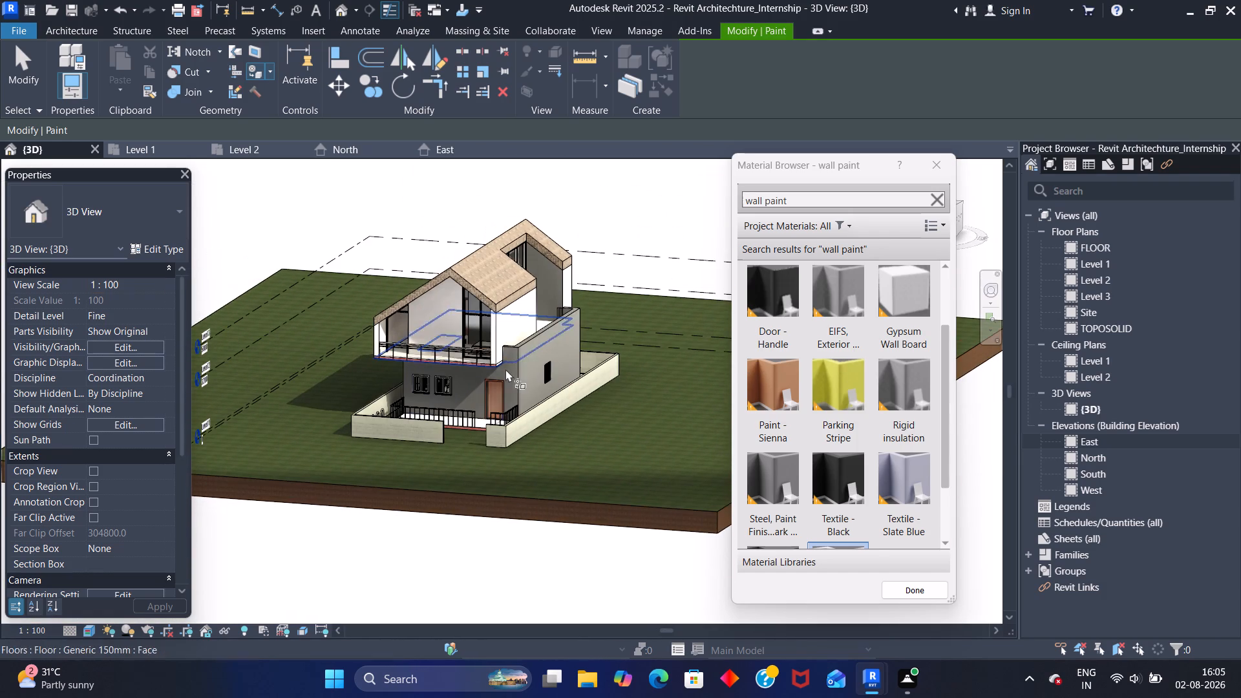
scroll(434, 308, "up", 5)
scroll(431, 317, "down", 1)
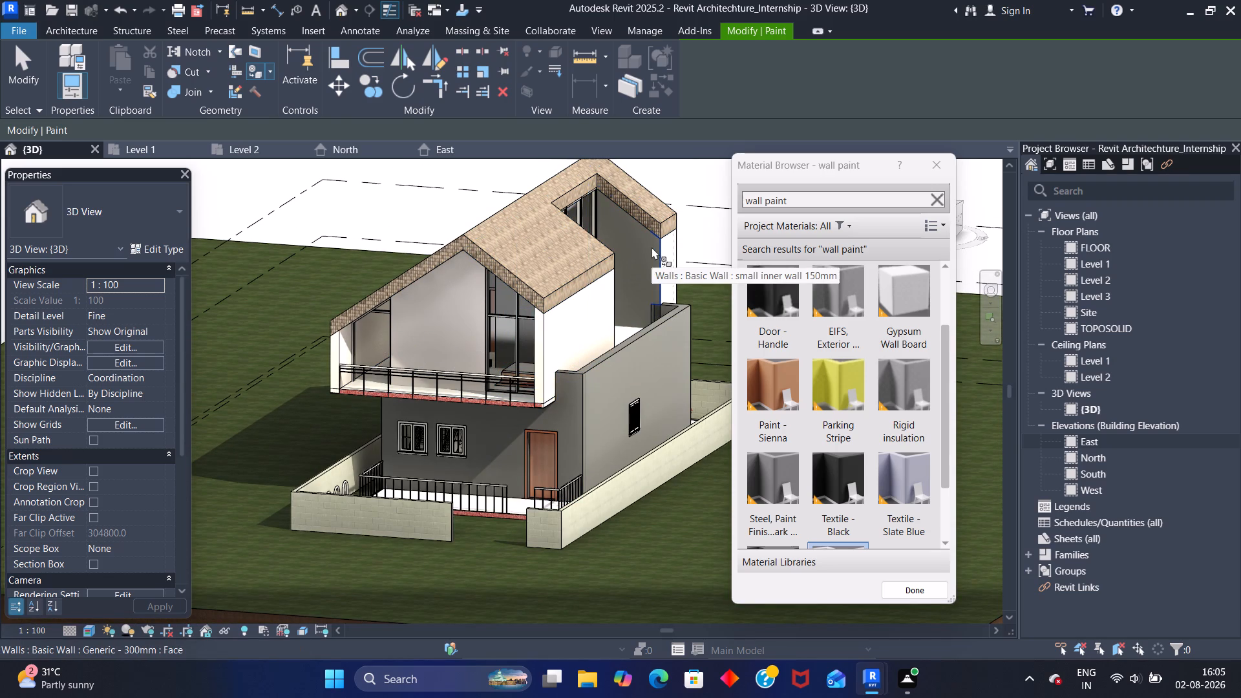
left_click(909, 581)
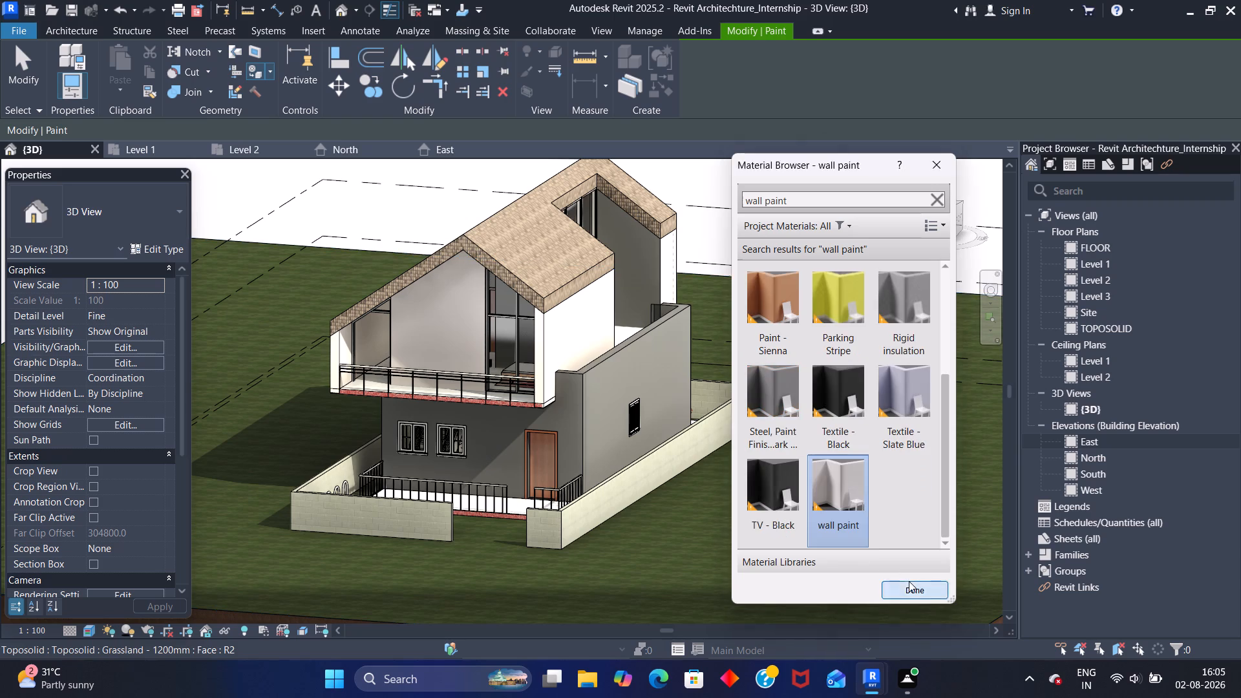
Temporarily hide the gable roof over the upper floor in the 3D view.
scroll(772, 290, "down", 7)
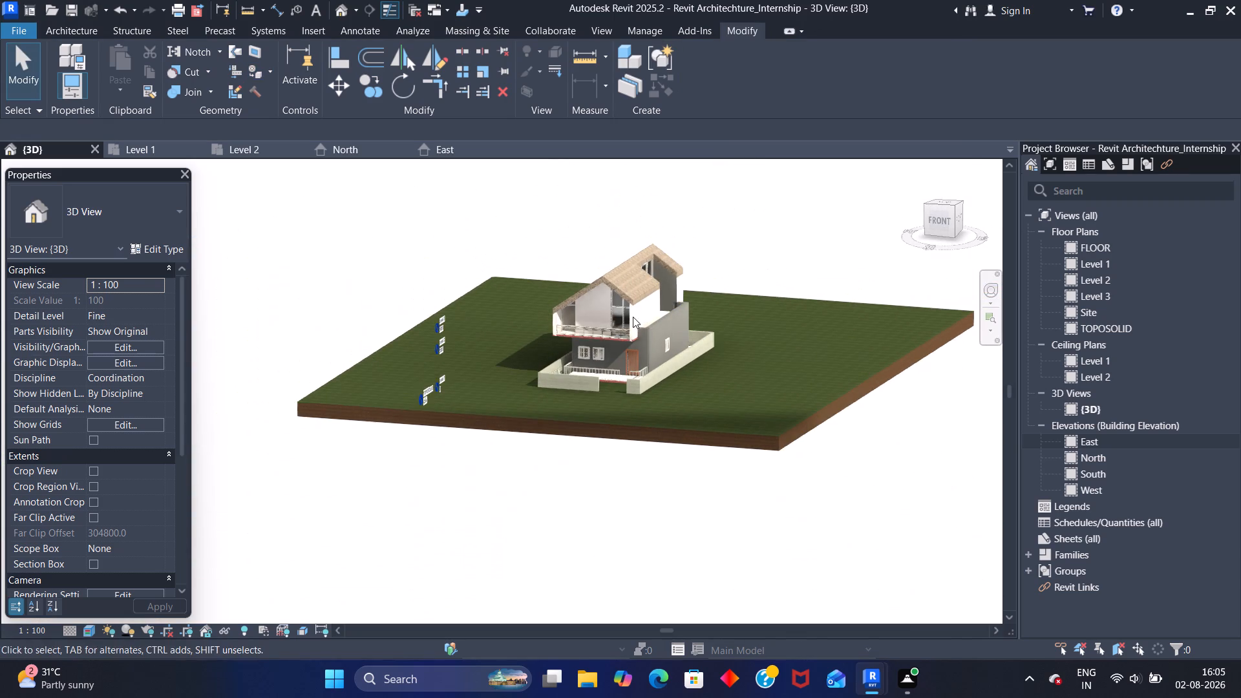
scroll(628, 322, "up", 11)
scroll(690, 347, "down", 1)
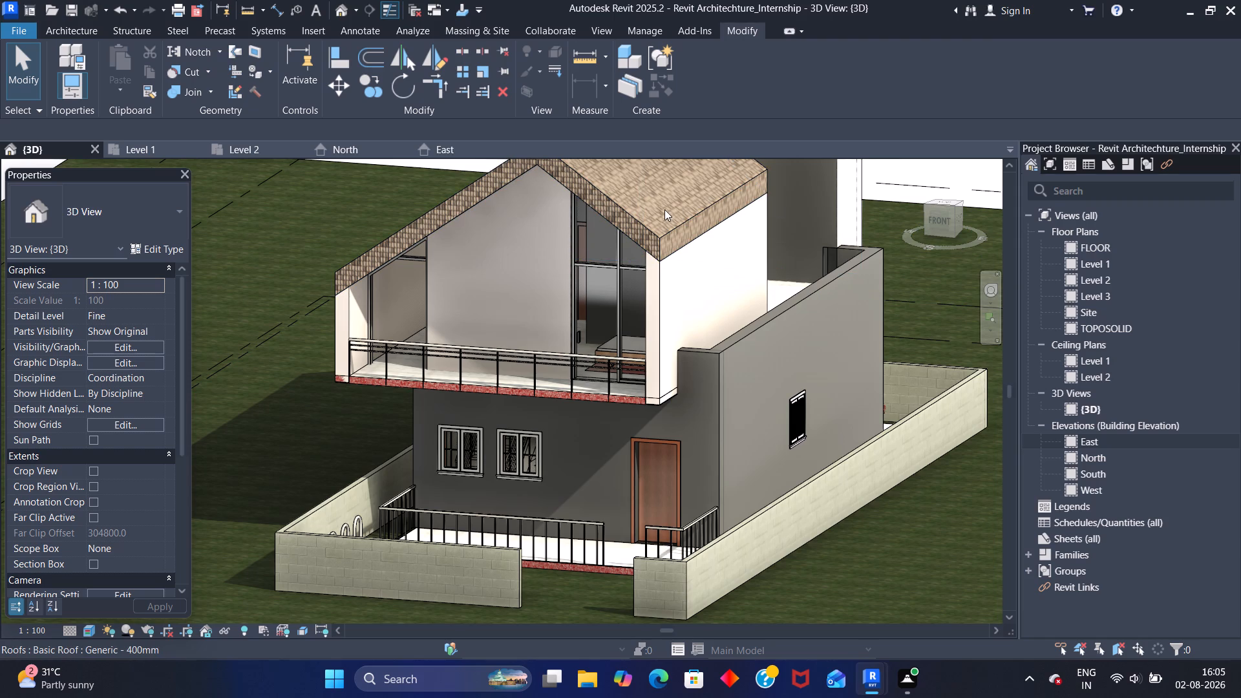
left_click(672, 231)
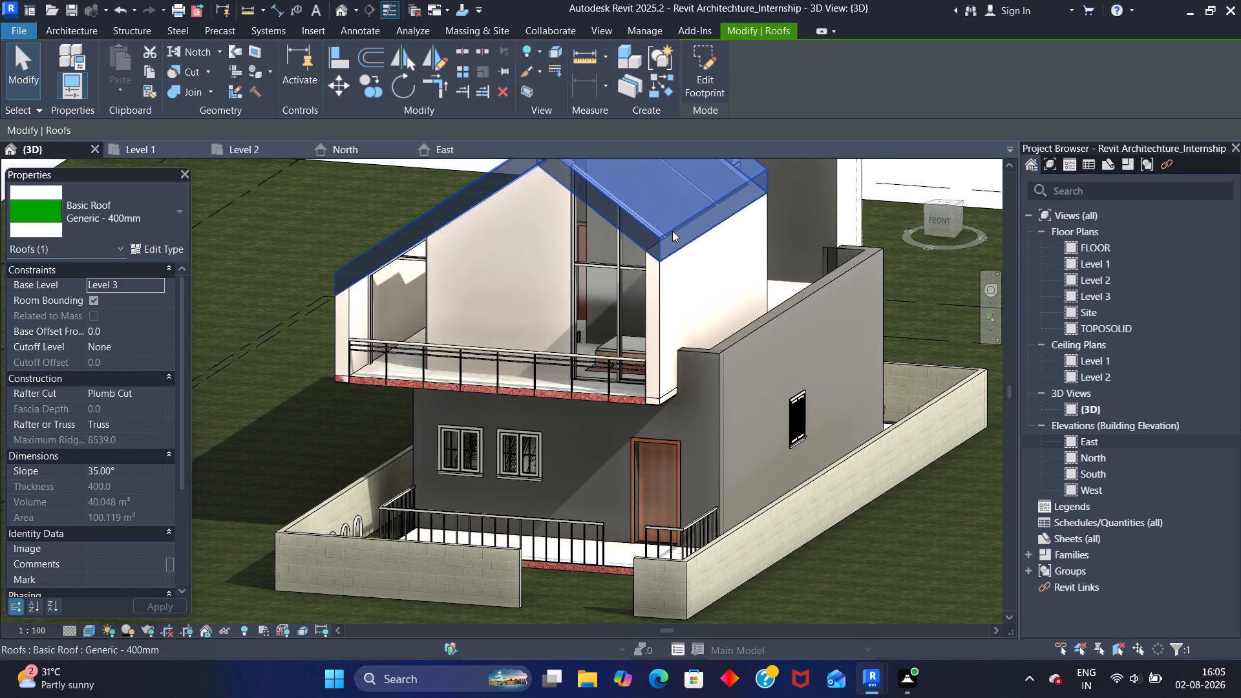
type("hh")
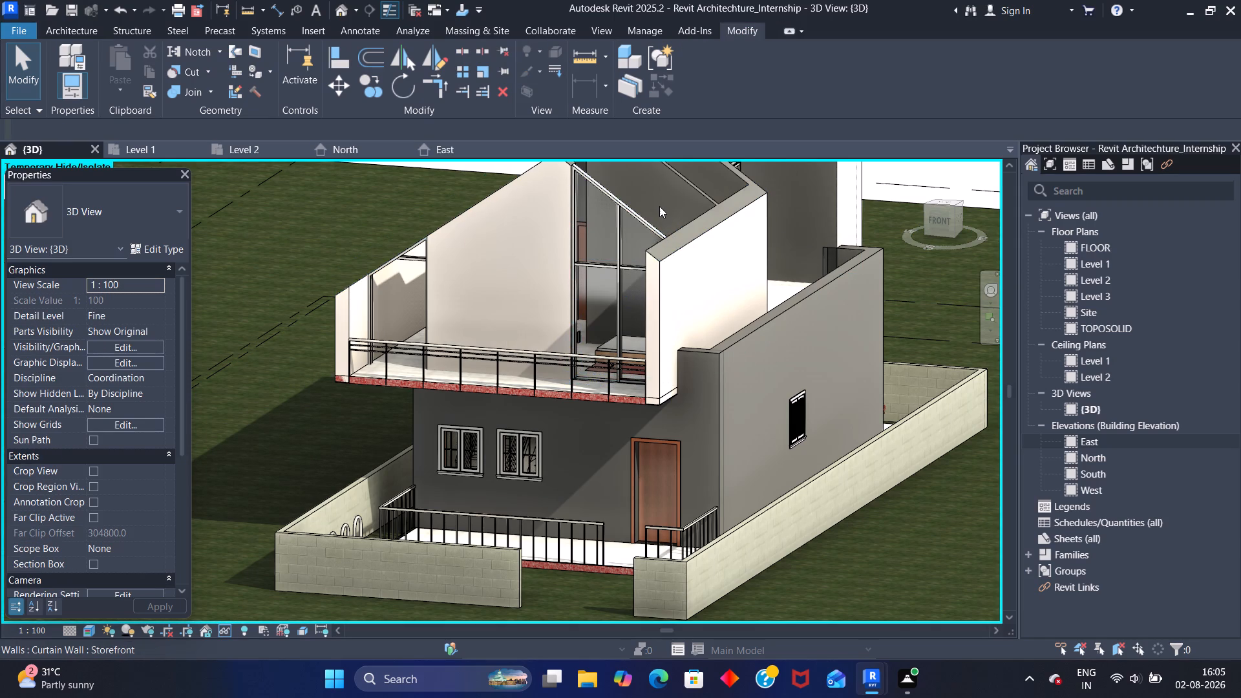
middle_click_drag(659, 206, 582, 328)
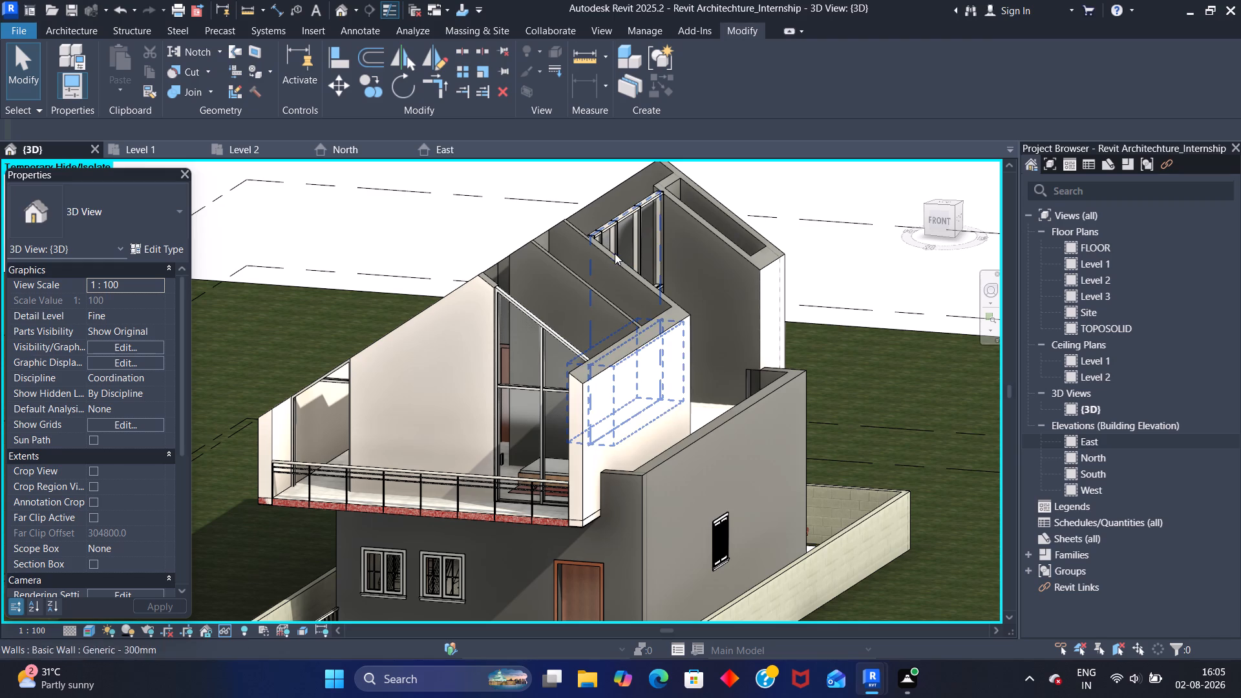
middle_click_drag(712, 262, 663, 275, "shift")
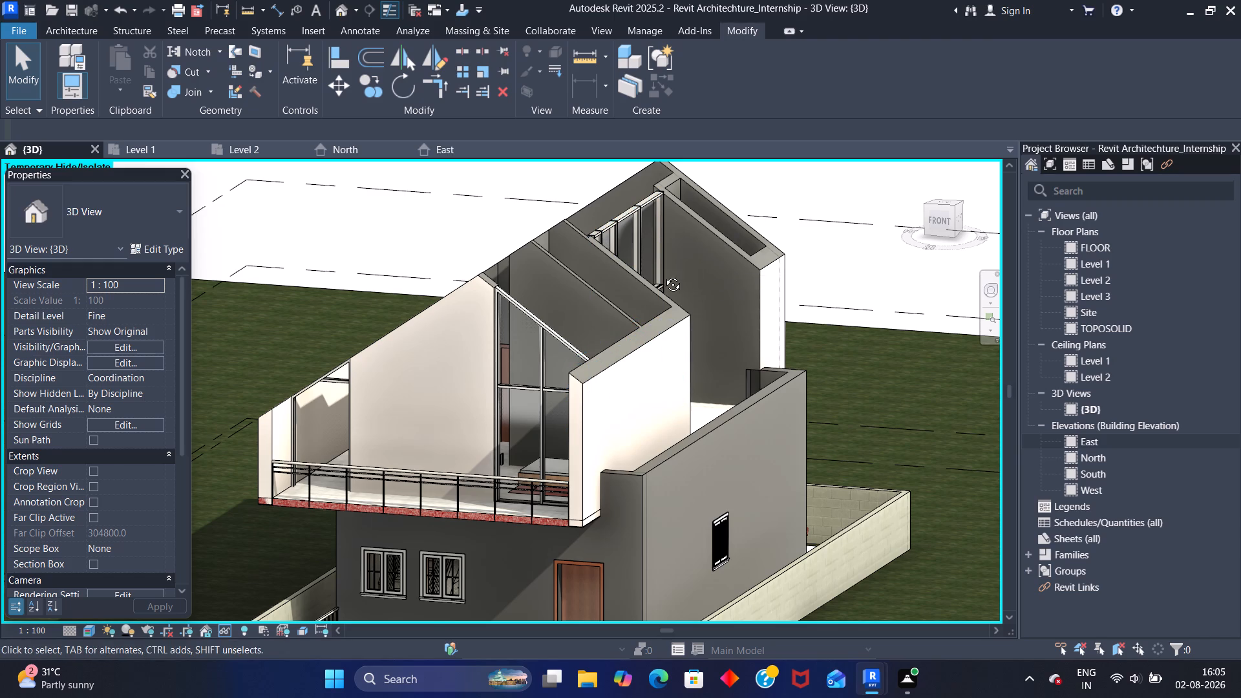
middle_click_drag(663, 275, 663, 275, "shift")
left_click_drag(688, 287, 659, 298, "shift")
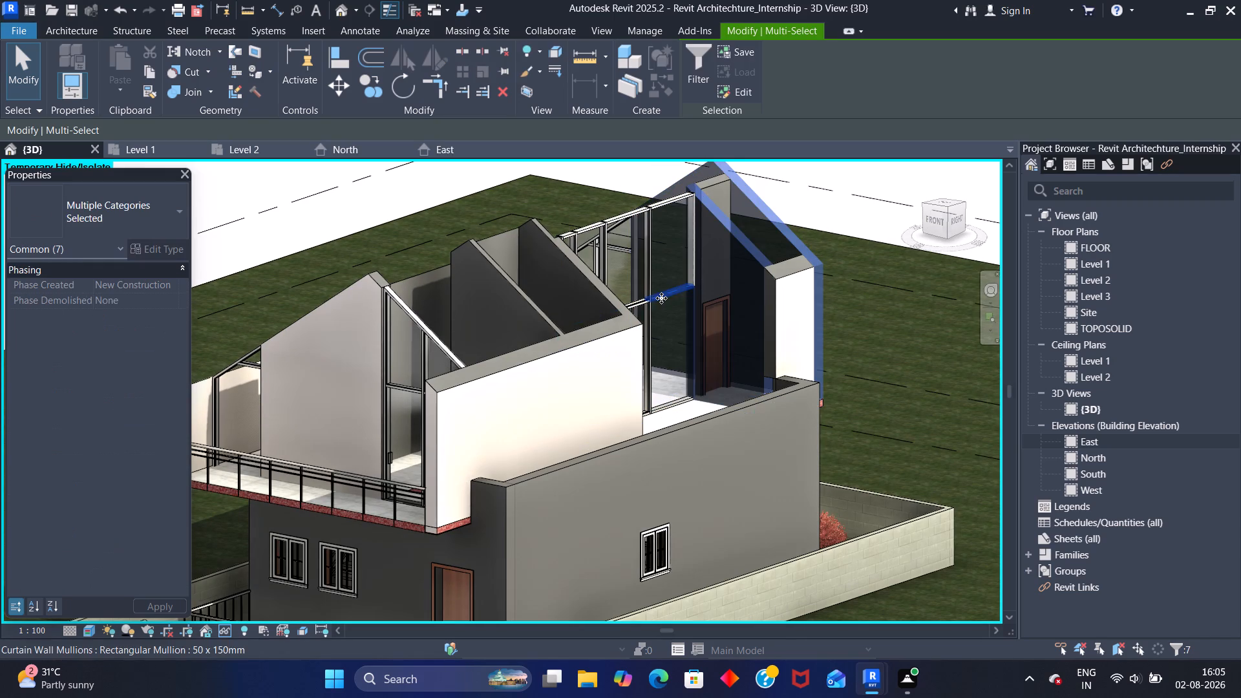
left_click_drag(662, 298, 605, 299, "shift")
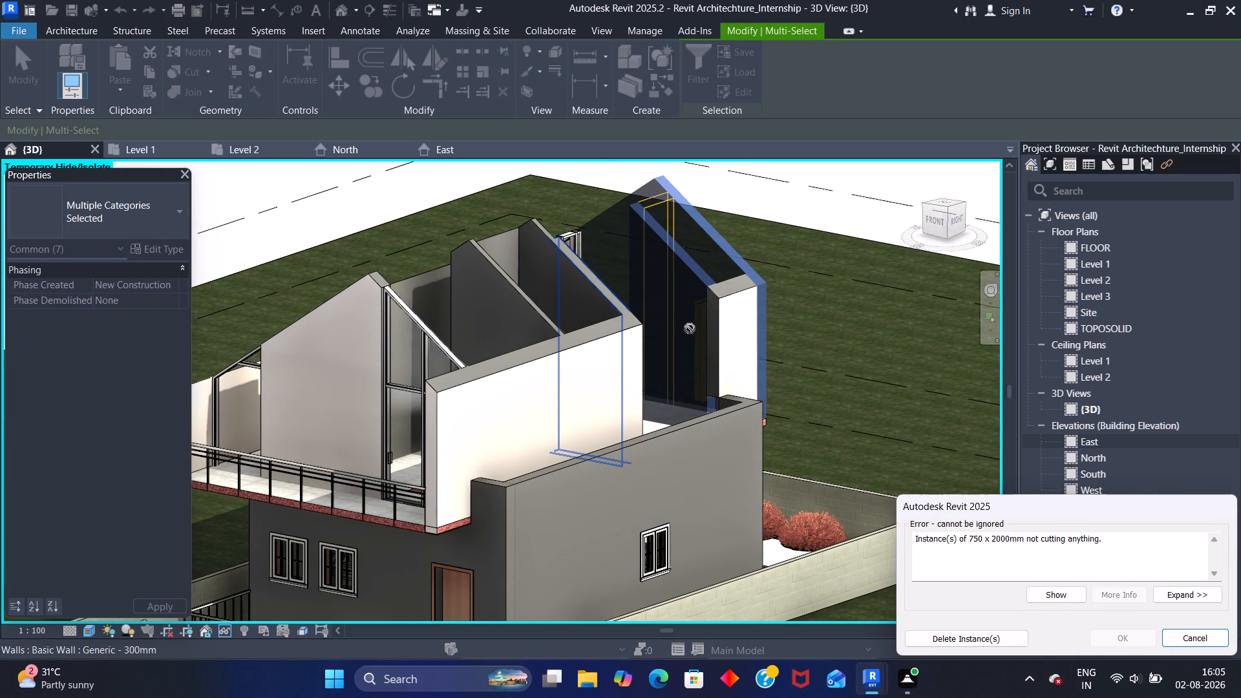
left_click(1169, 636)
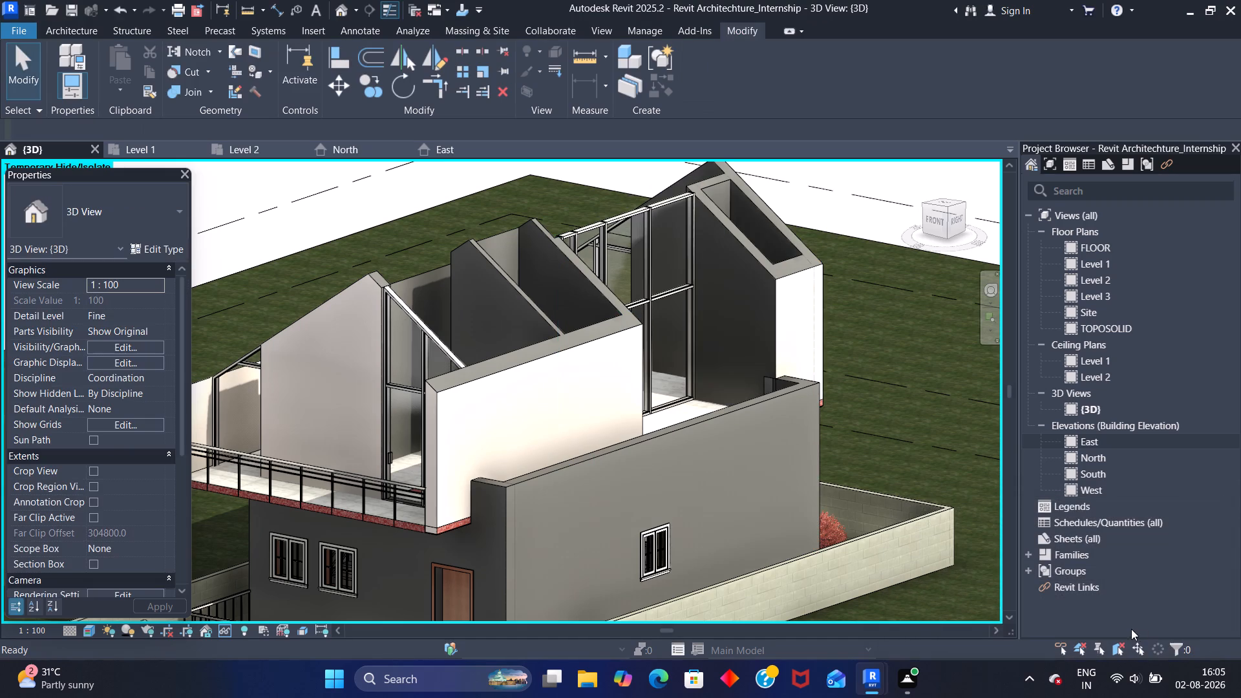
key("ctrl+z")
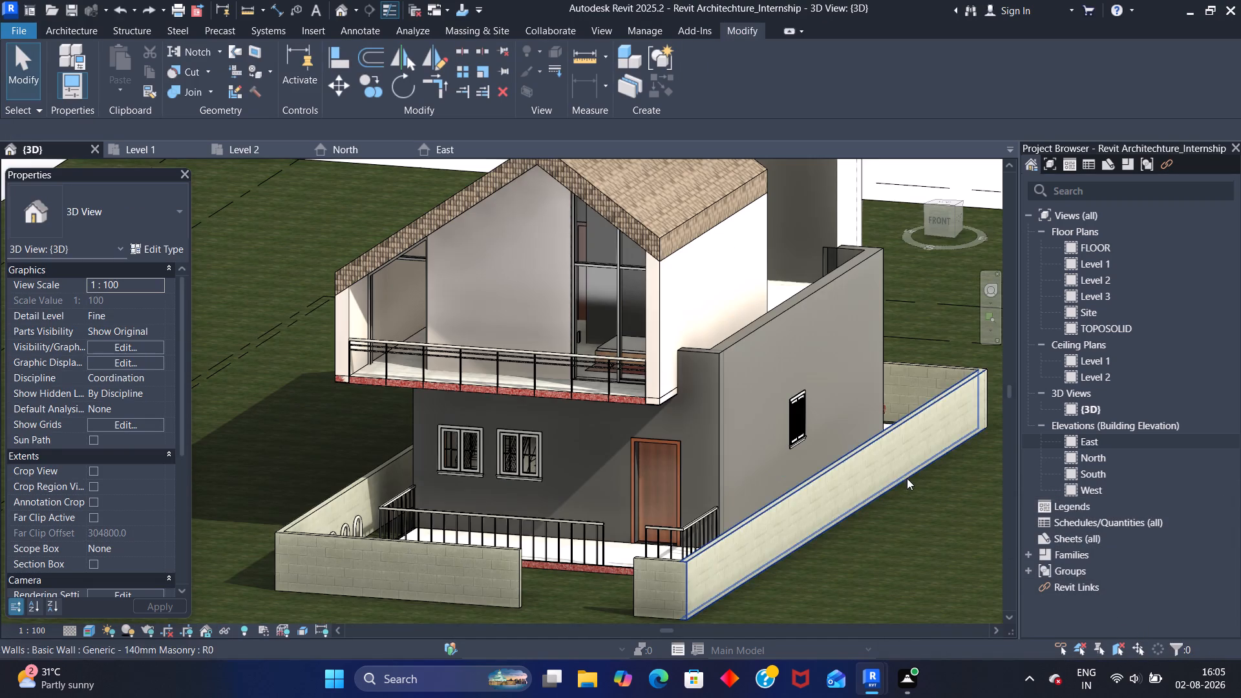
Temporarily hide the upper floor's gable roof to expose the interior walls.
left_click(658, 231)
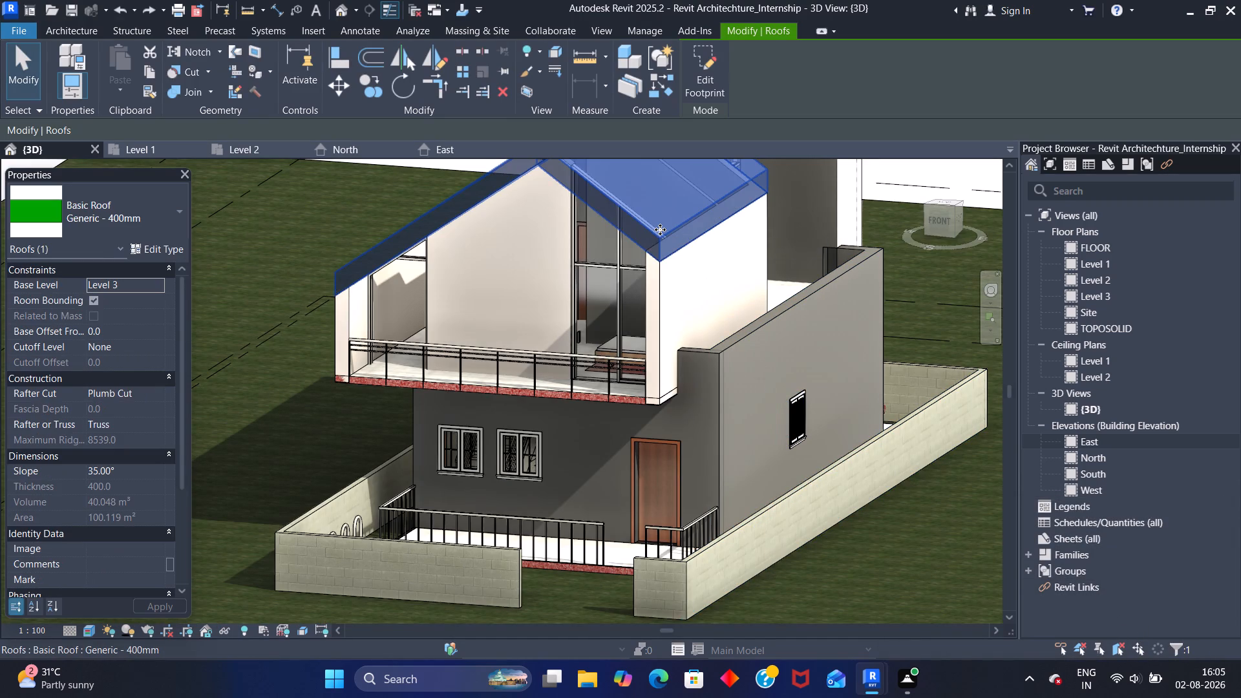
type("hh")
Search the materials for wall paint, choose Textile - Slate Blue, and paint the rear gable wall's inner face on the upper floor.
scroll(652, 226, "down", 1)
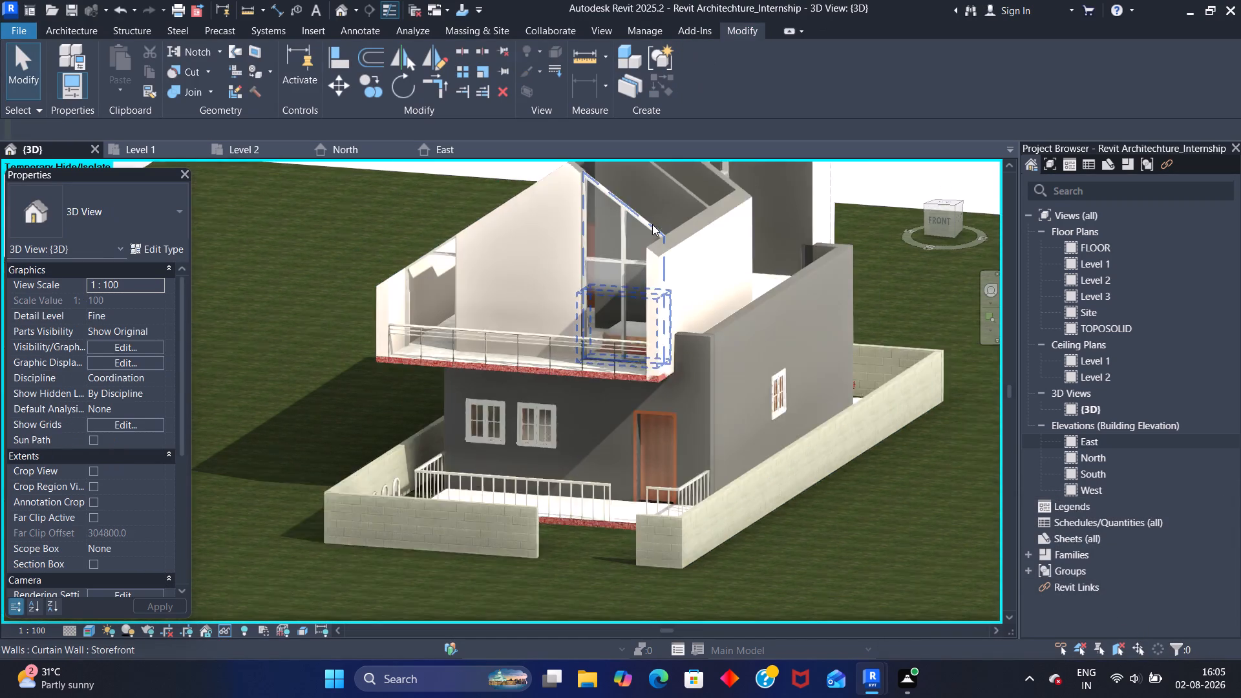
scroll(652, 224, "down", 1)
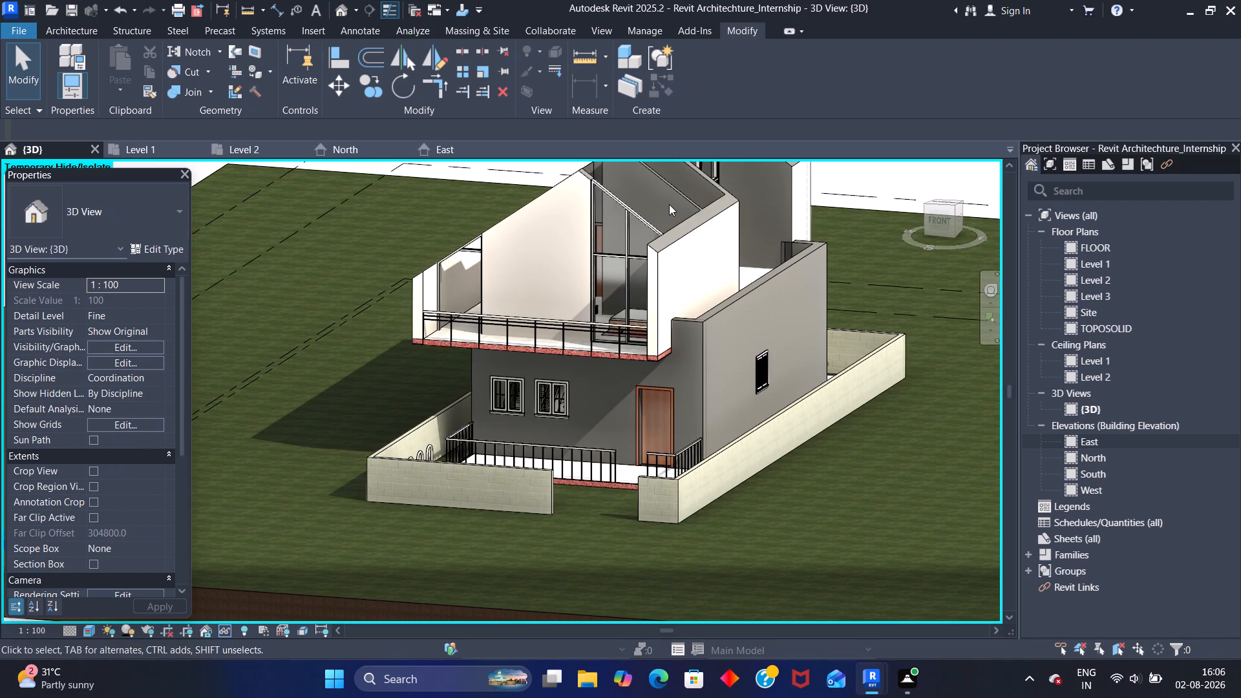
middle_click_drag(669, 204, 522, 270, "shift")
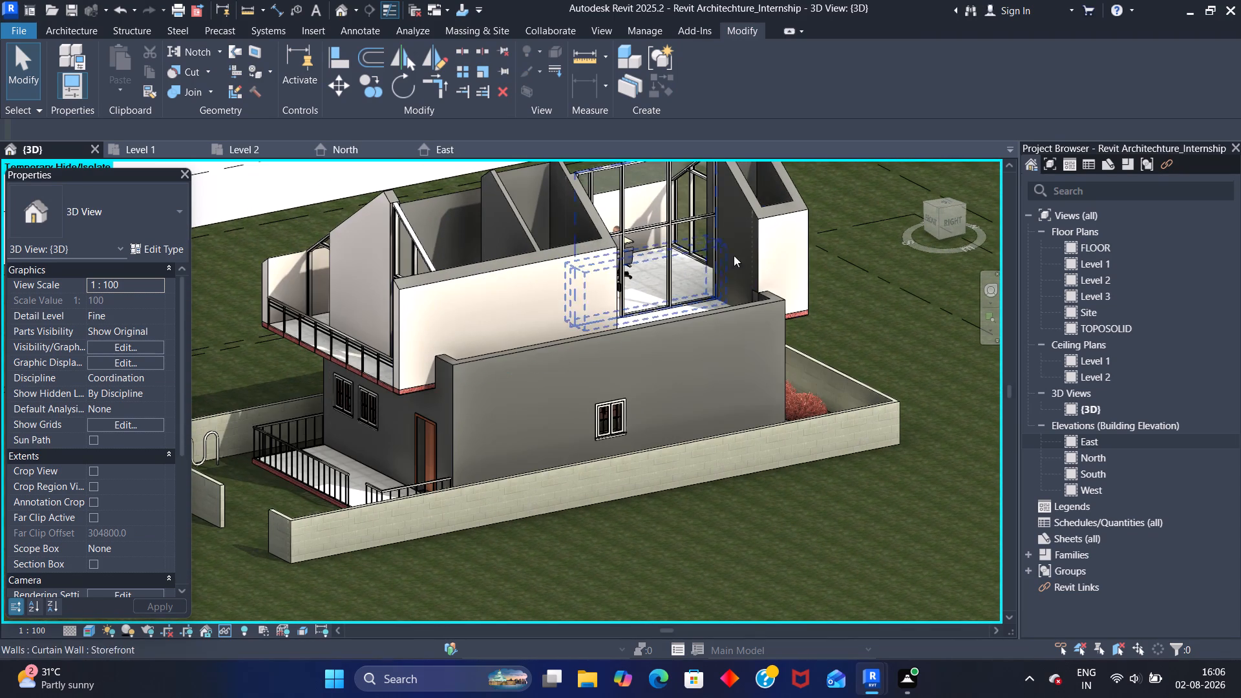
middle_click_drag(893, 282, 699, 351, "shift")
middle_click_drag(946, 315, 714, 422, "shift")
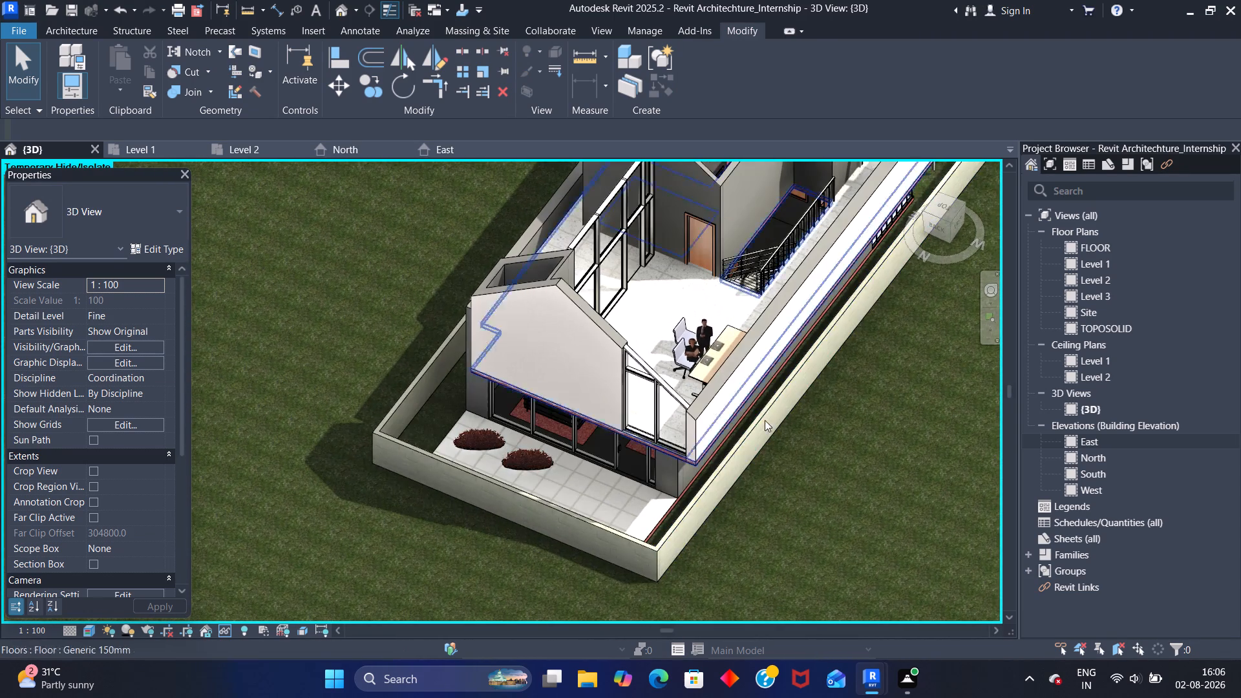
middle_click_drag(914, 343, 699, 391, "shift")
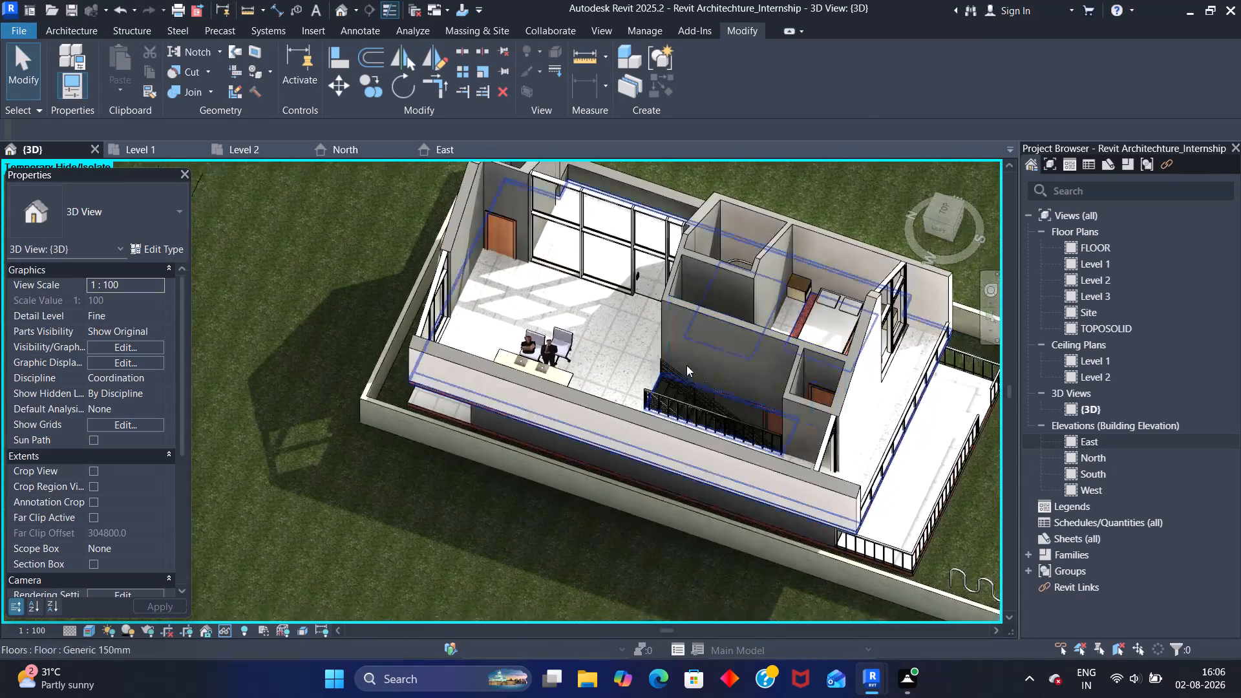
scroll(586, 281, "up", 2)
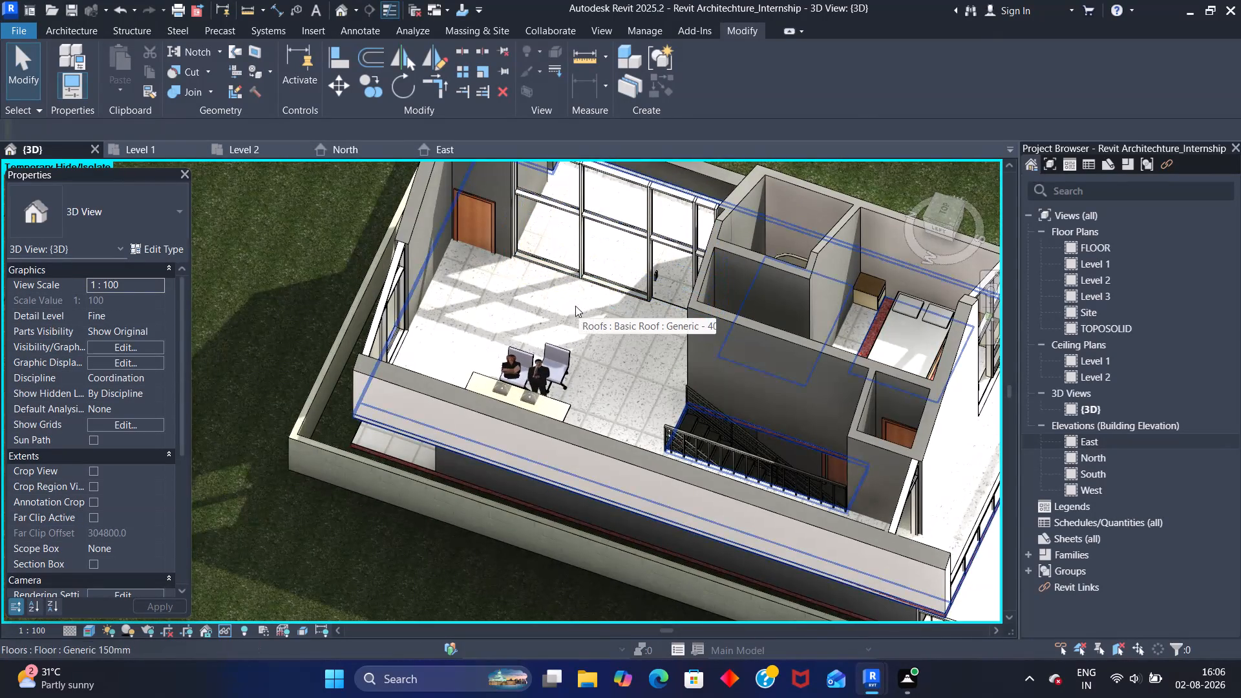
middle_click_drag(573, 304, 584, 226, "shift")
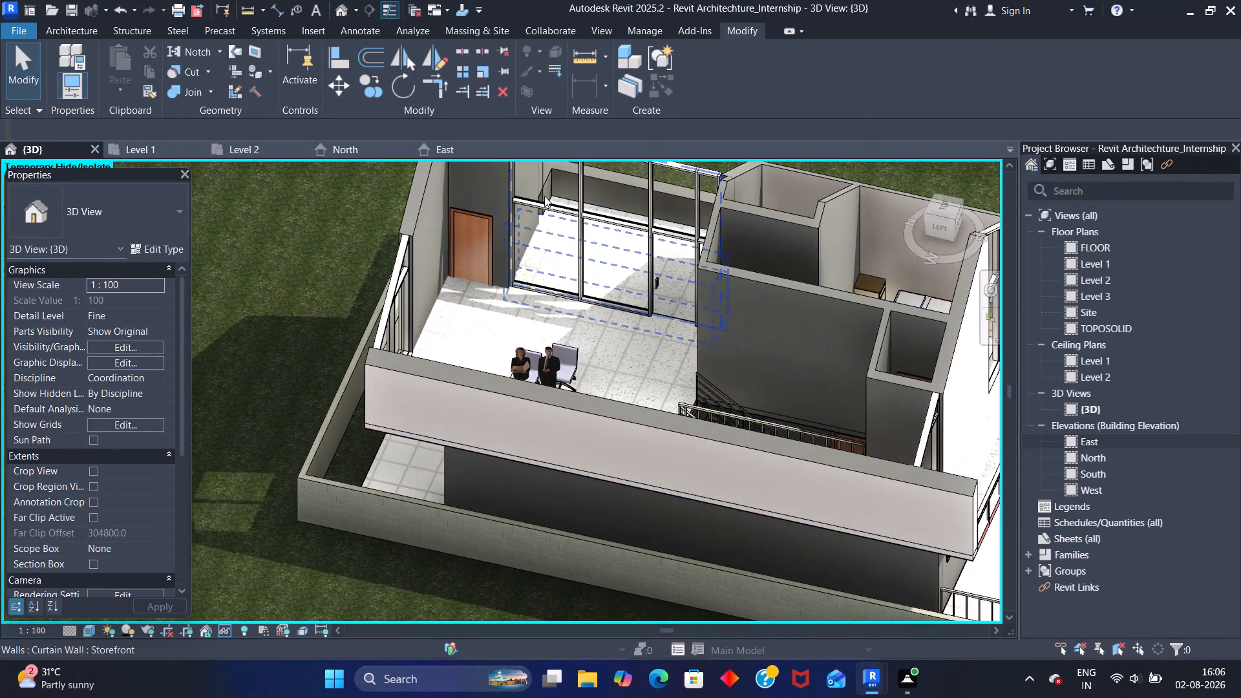
left_click(257, 69)
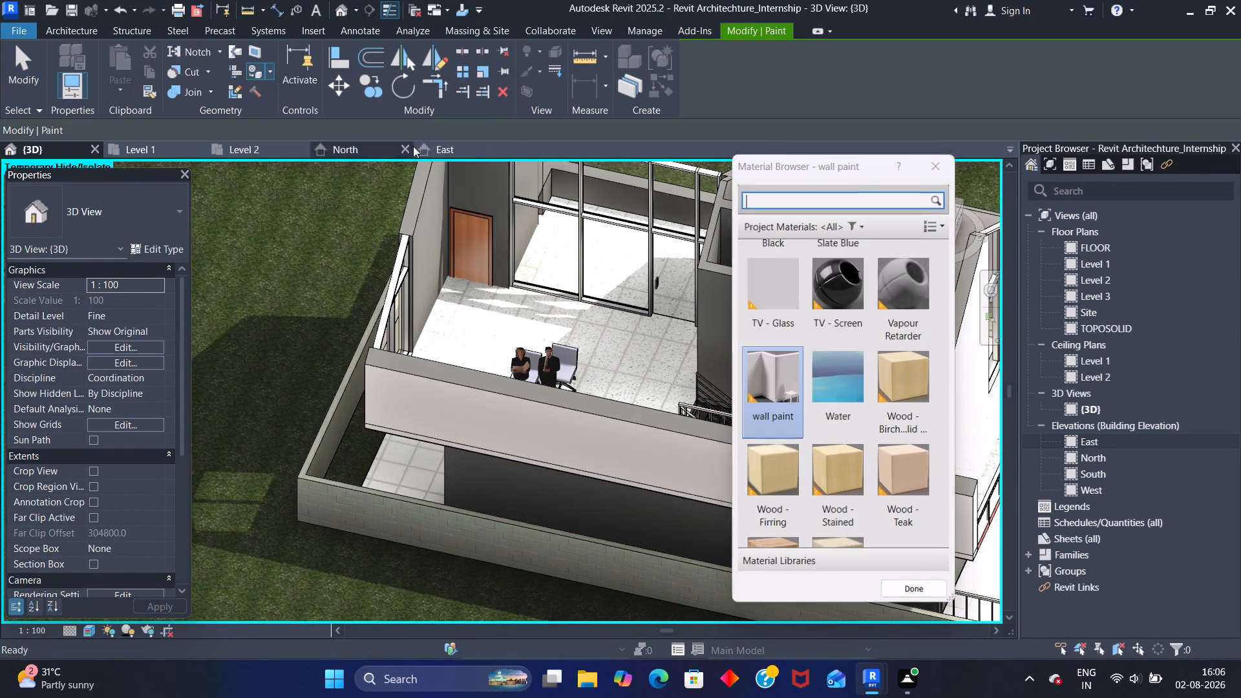
left_click(770, 202)
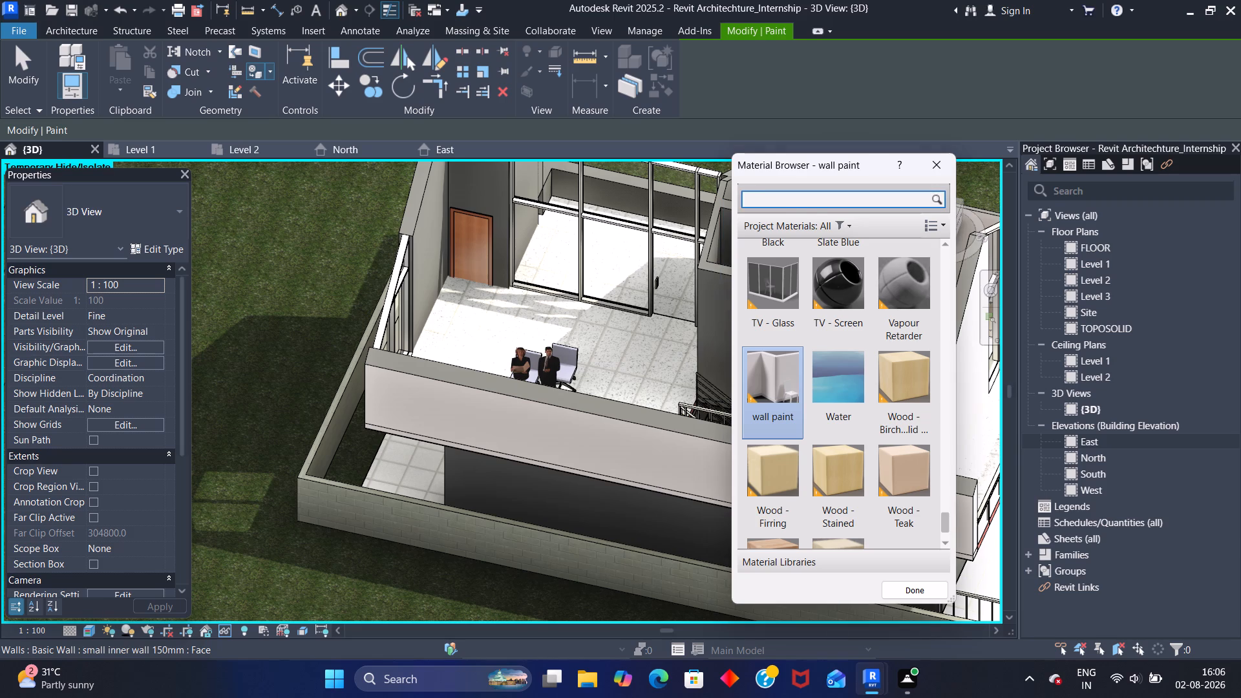
type("wall")
key("space")
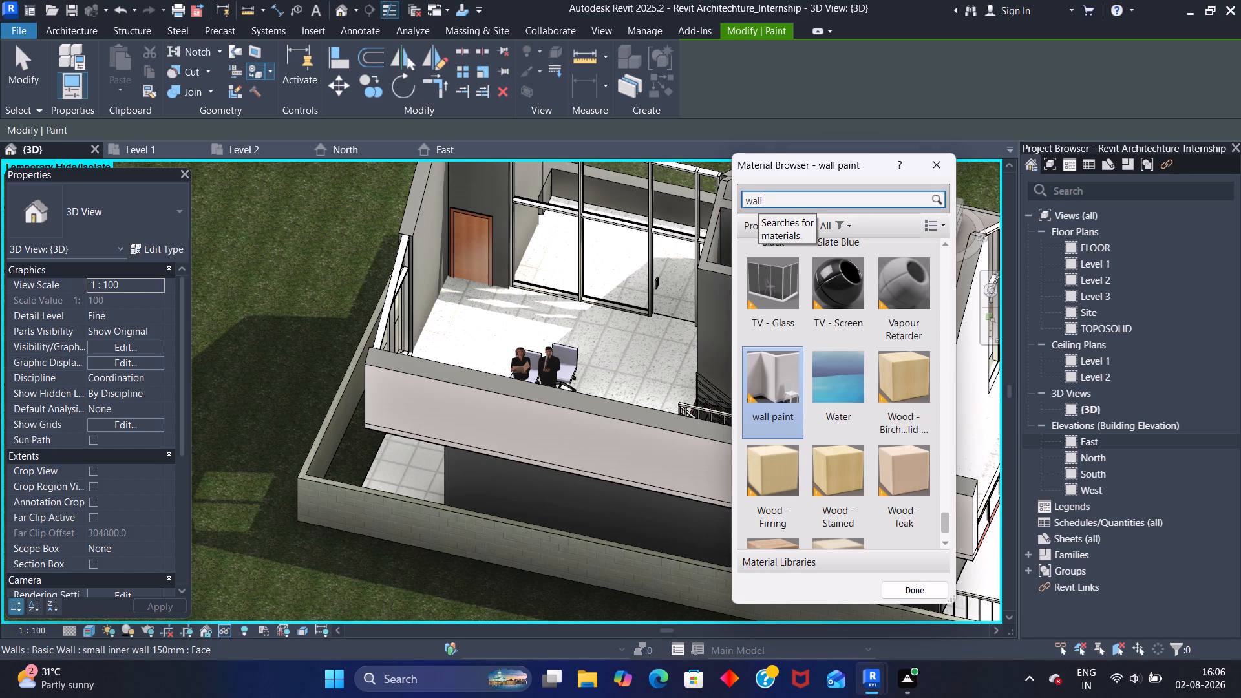
type("paint")
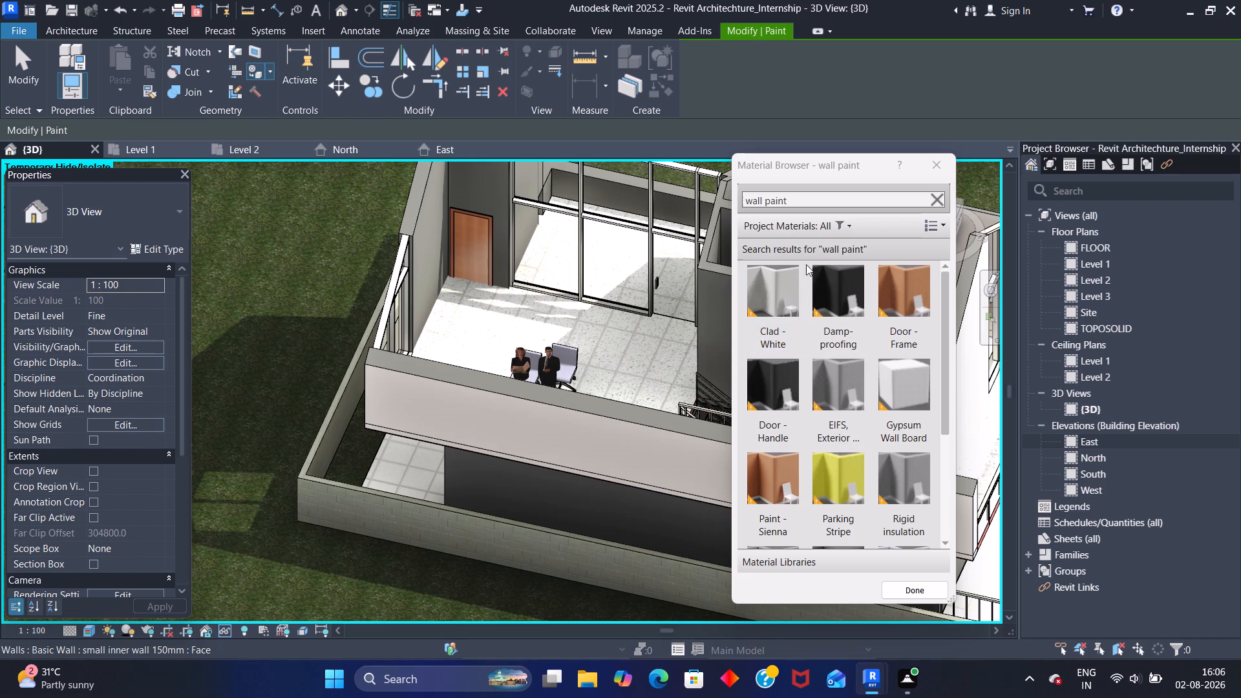
scroll(836, 381, "down", 1)
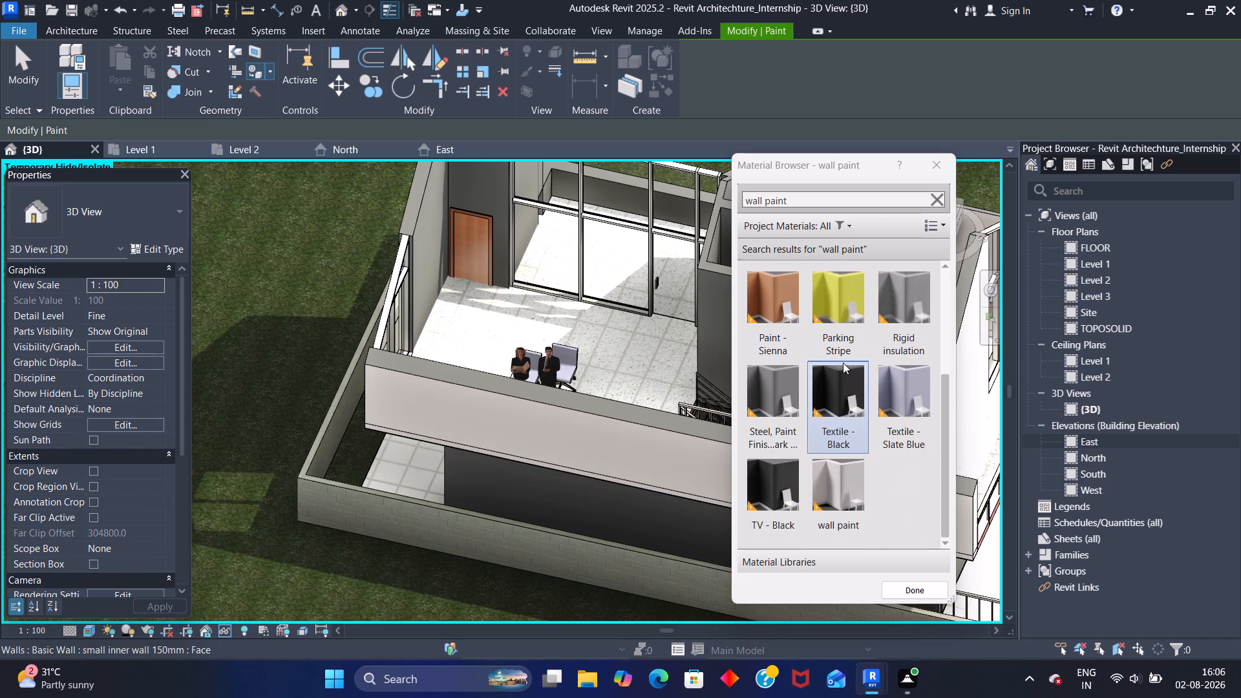
left_click(904, 388)
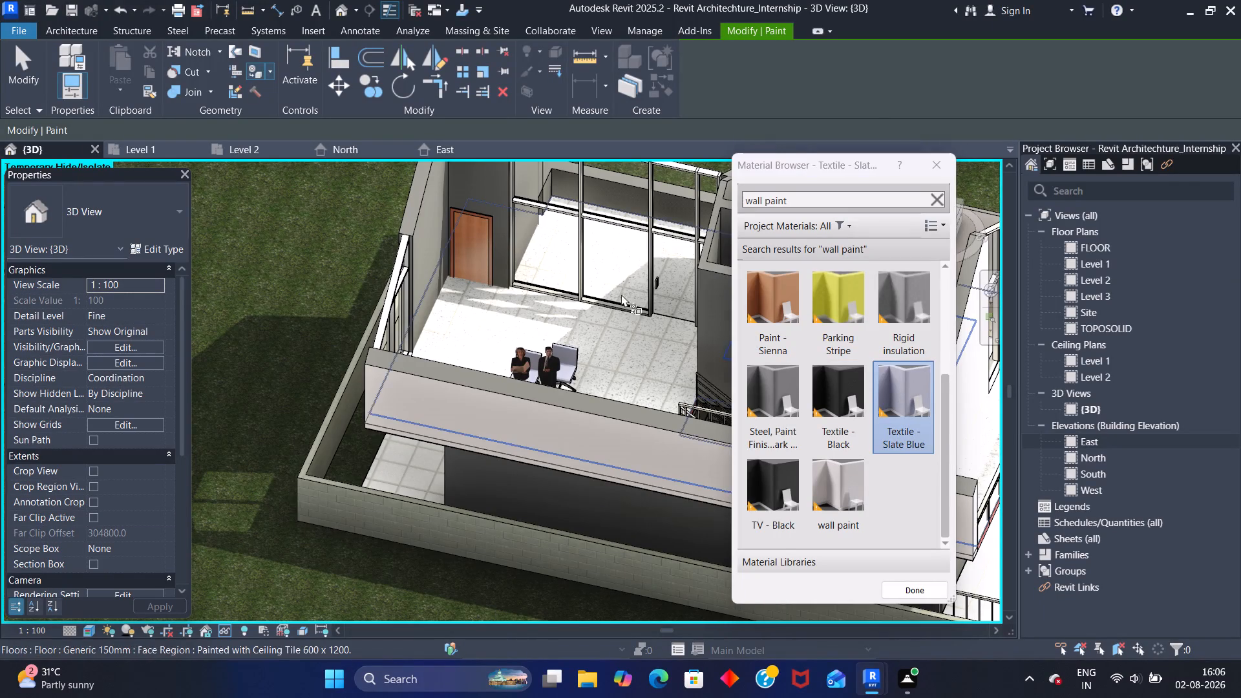
left_click(428, 230)
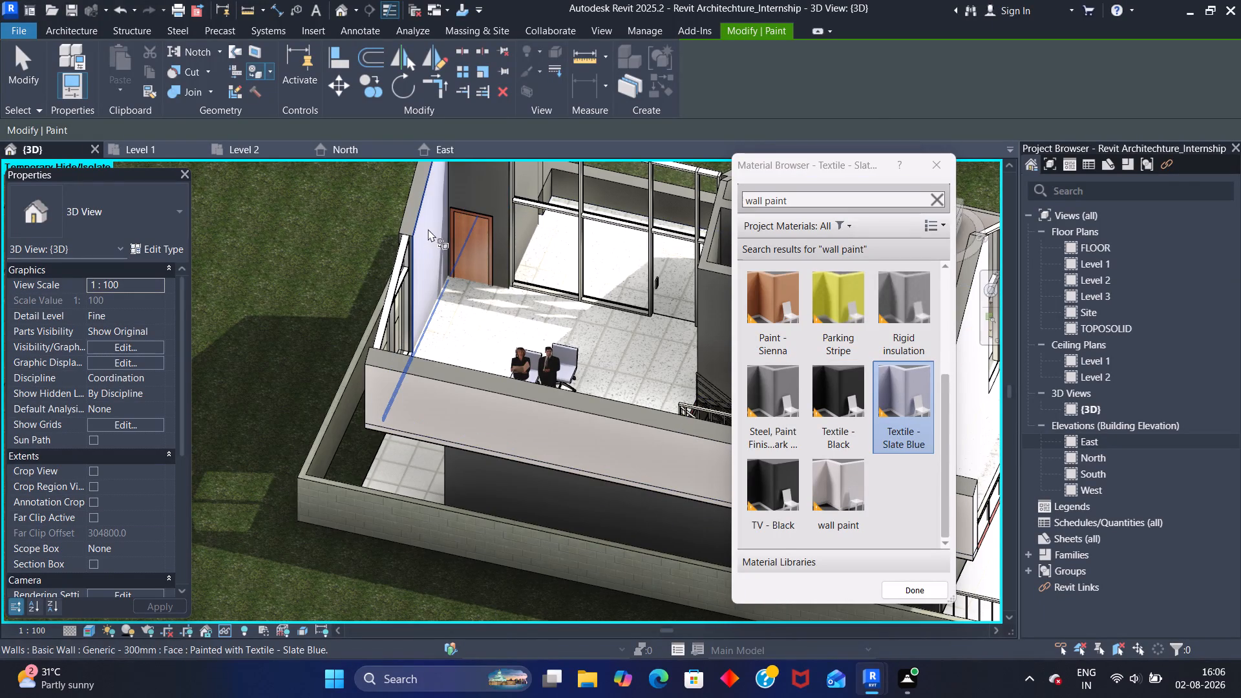
Paint the upper-floor wall around the wooden door and the adjoining narrow wall face beside the glazing with Textile - Slate Blue.
left_click(493, 188)
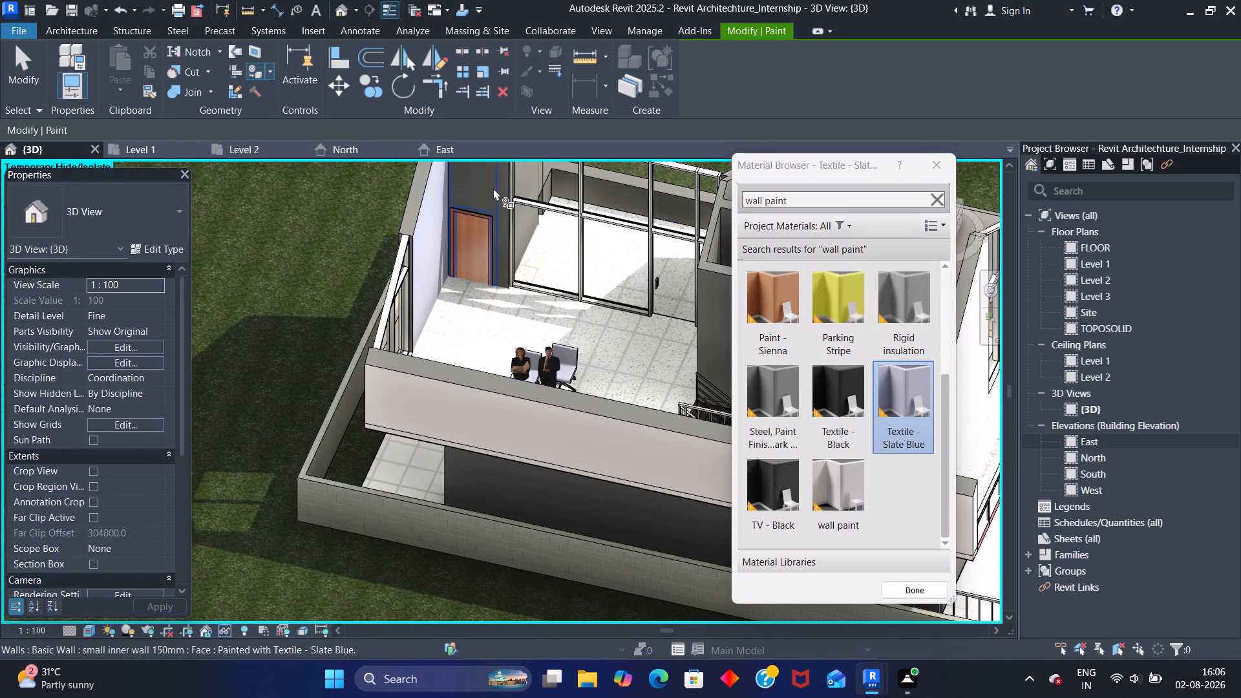
scroll(500, 194, "up", 7)
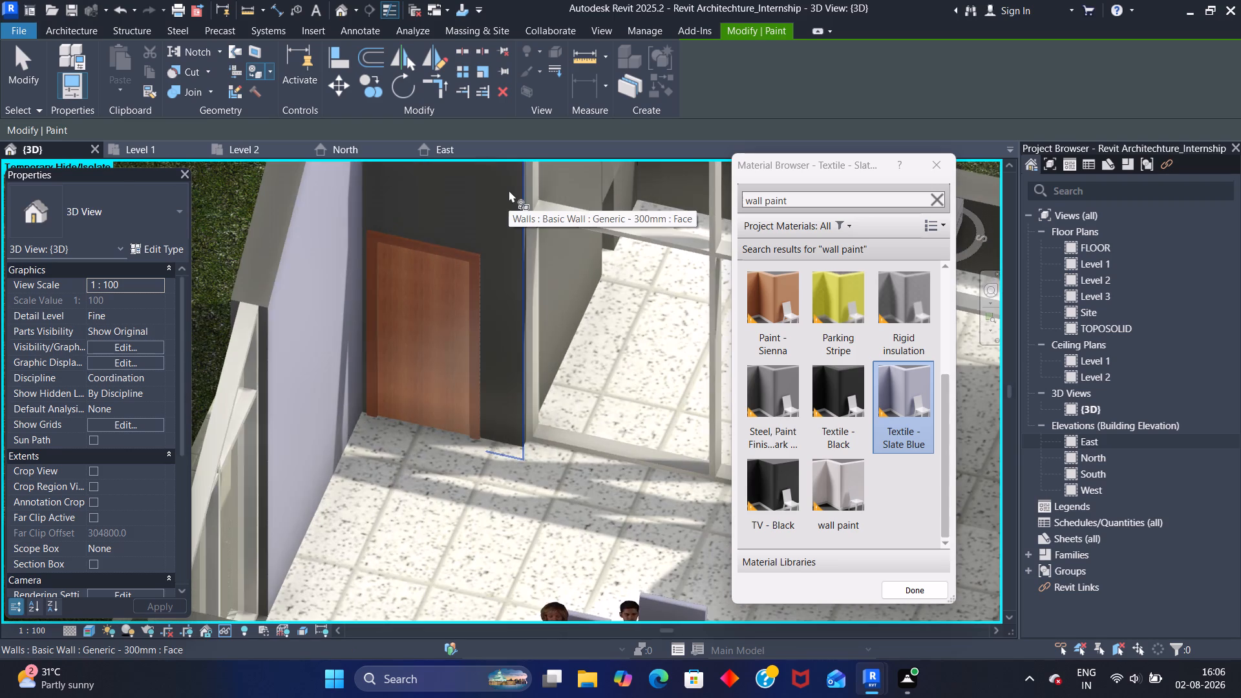
left_click(509, 190)
middle_click_drag(479, 176, 474, 185)
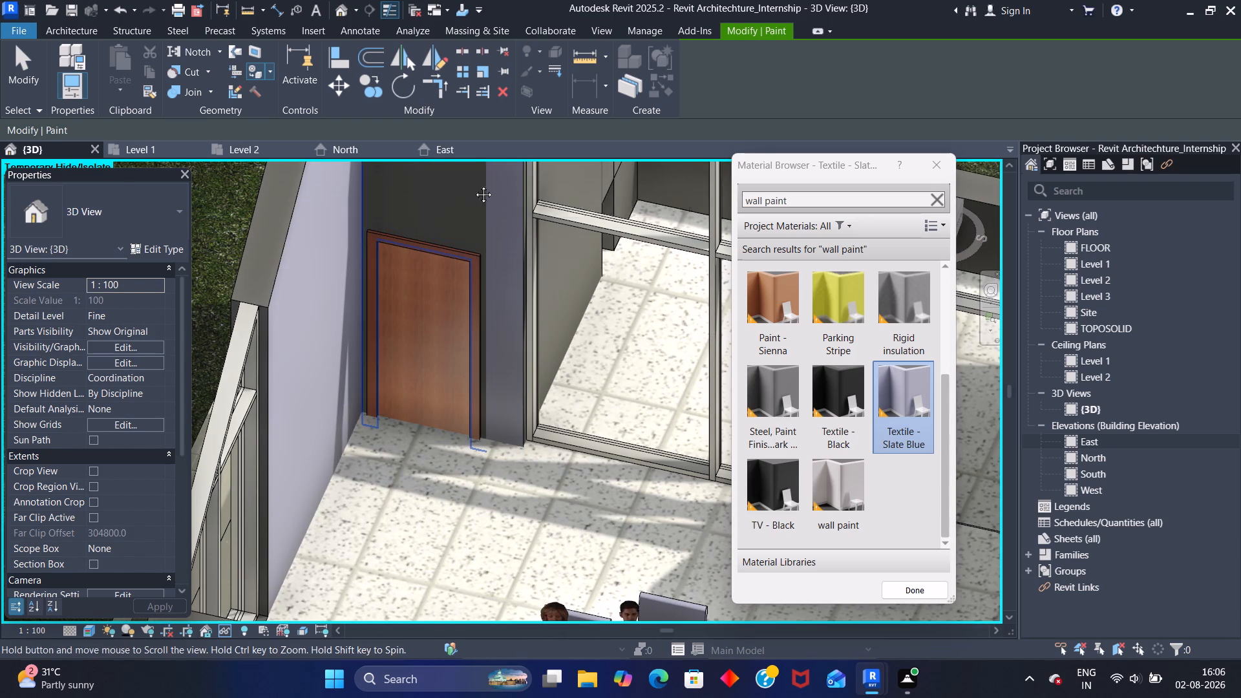
Paint the dark upper-floor wall face around and above the wooden door with Textile - Slate Blue.
middle_click_drag(474, 185, 458, 324)
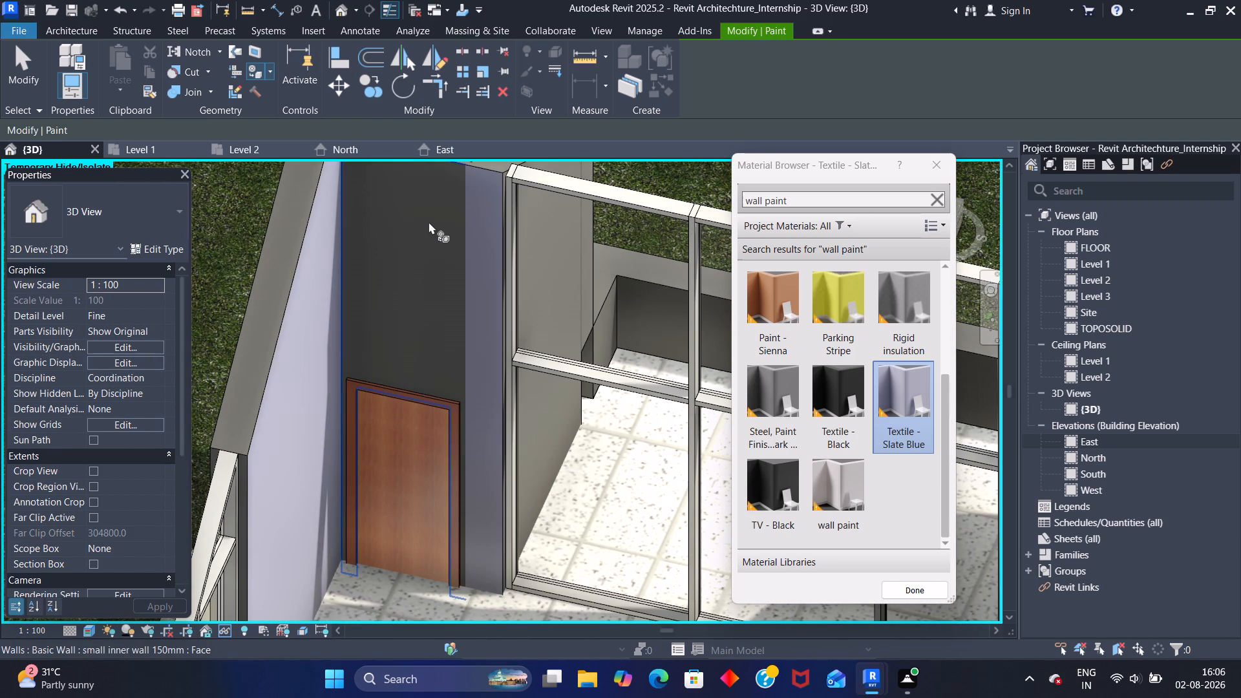
key("Tab")
middle_click_drag(434, 251, 439, 279)
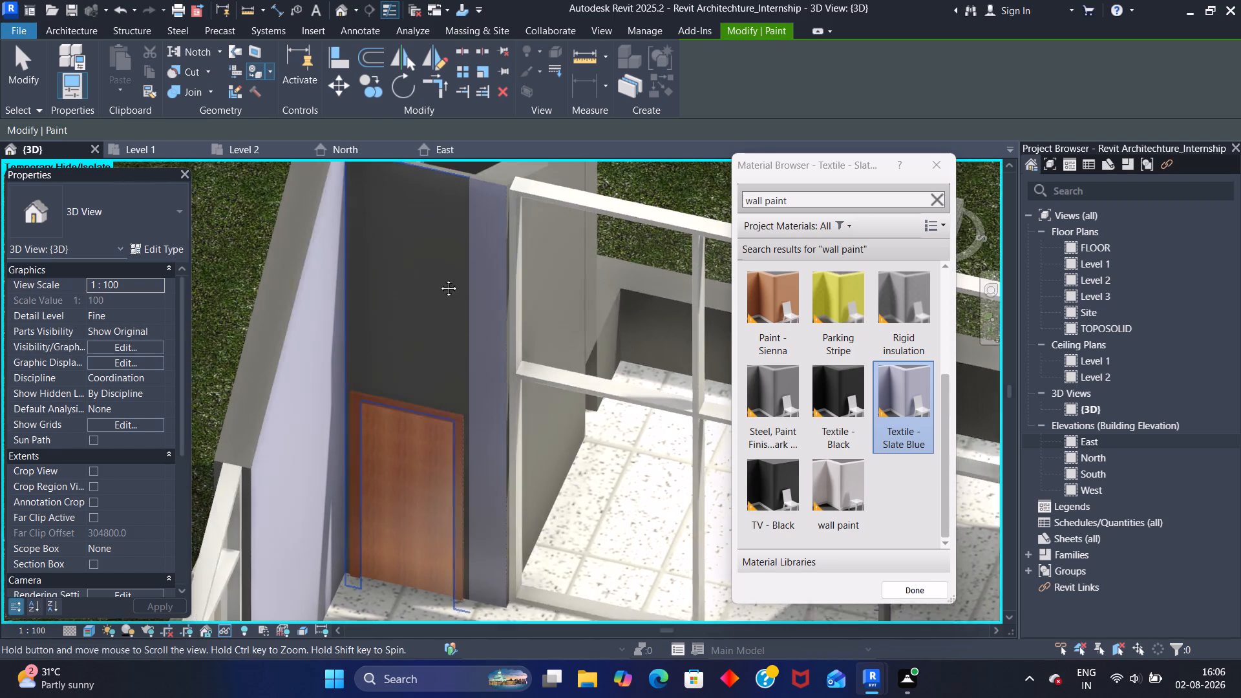
middle_click_drag(439, 279, 447, 377)
left_click(423, 304)
Paint the long upper-floor wall beside the staircase and the small room's wall face near the stair railing with Textile - Slate Blue.
scroll(432, 335, "down", 4)
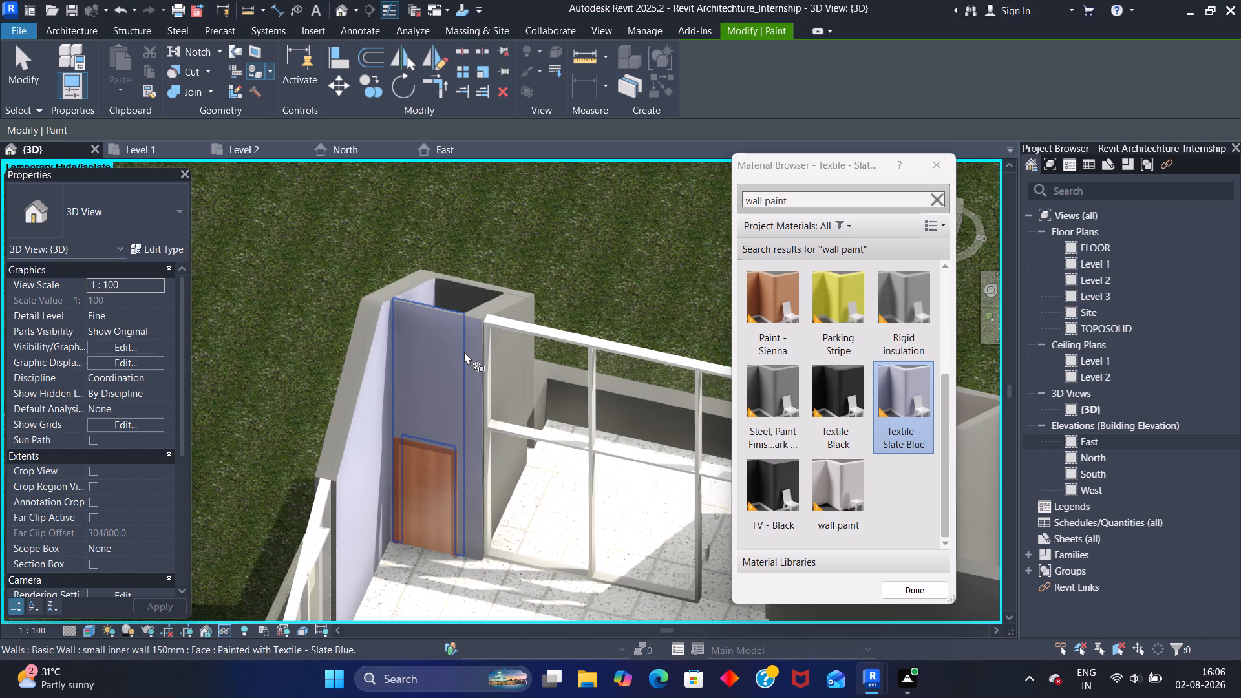
scroll(454, 455, "down", 4)
middle_click_drag(458, 461, 472, 386)
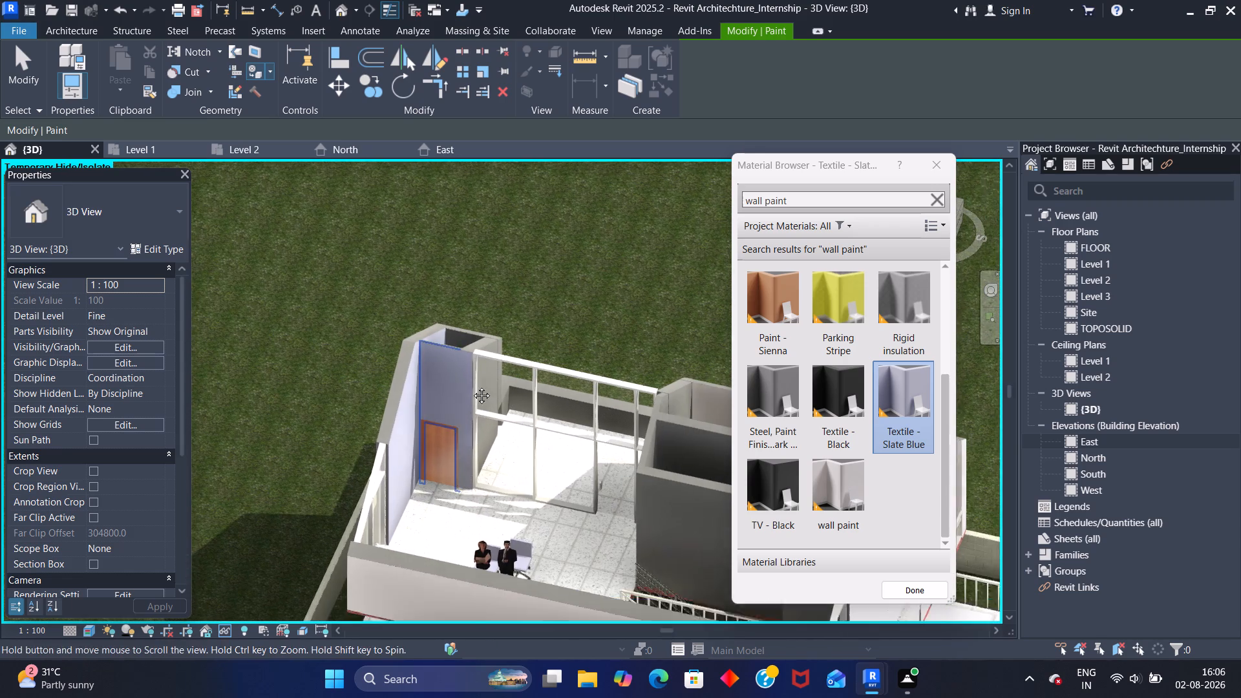
middle_click_drag(472, 386, 474, 275)
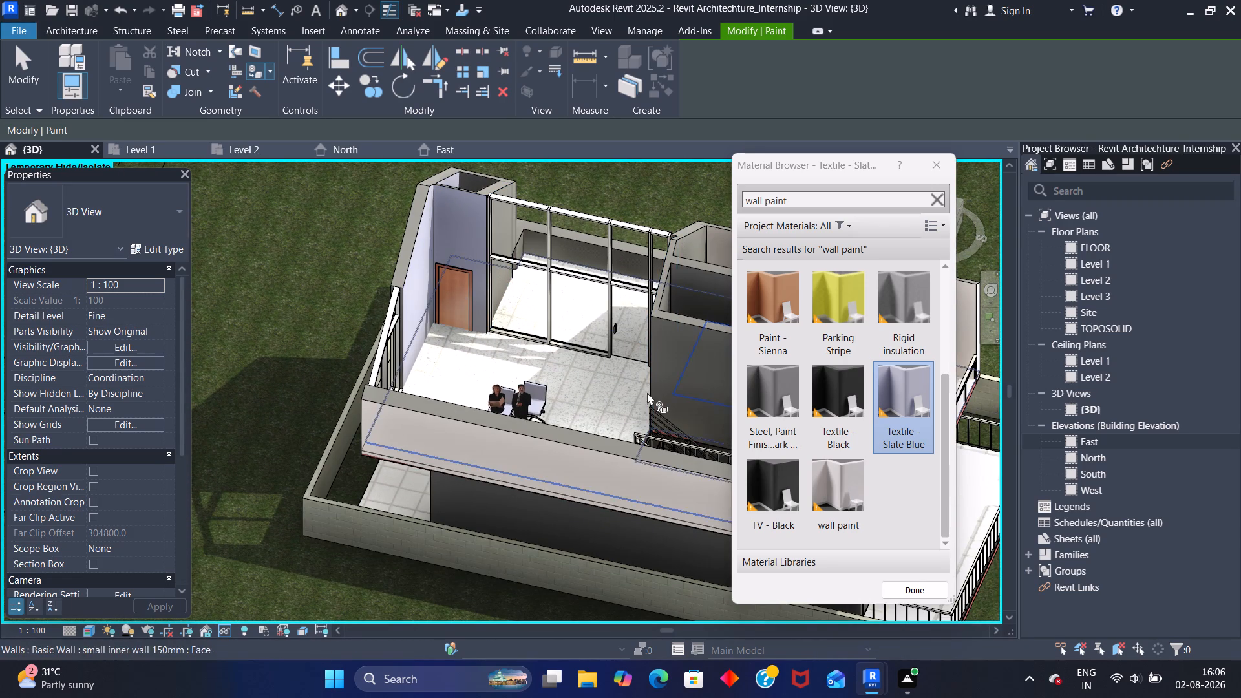
middle_click_drag(655, 397, 553, 329, "shift")
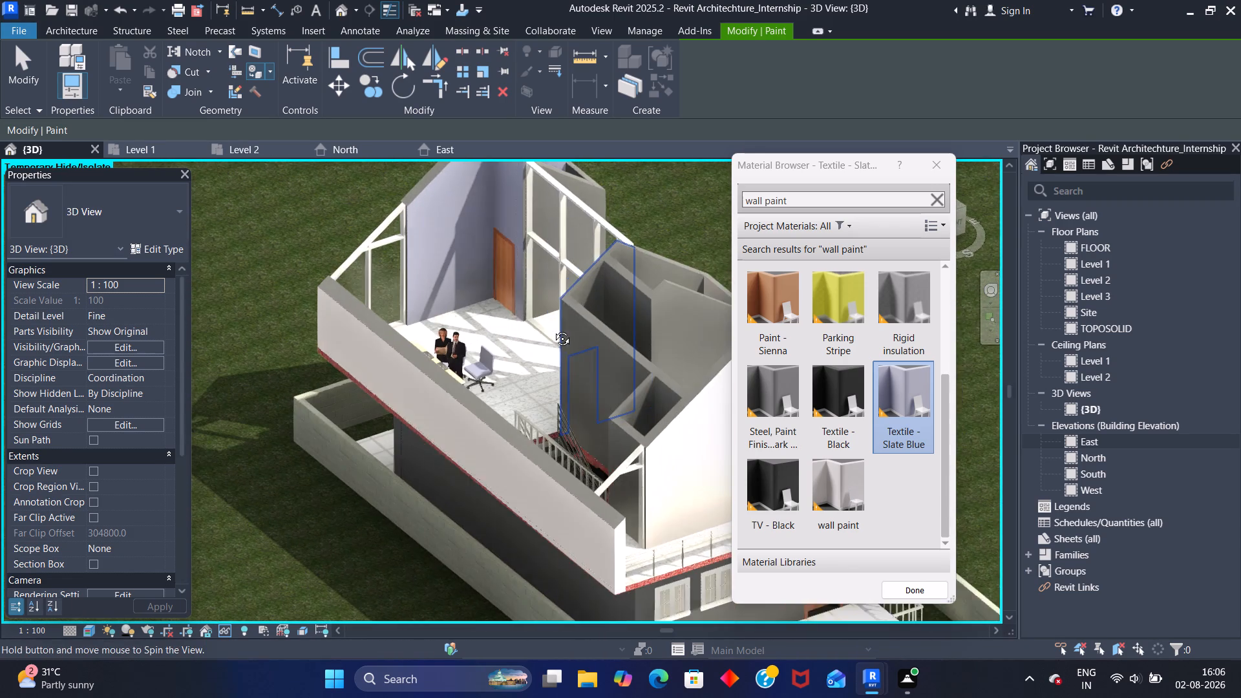
middle_click_drag(553, 329, 573, 324, "shift")
middle_click_drag(619, 370, 626, 304)
left_click(623, 289)
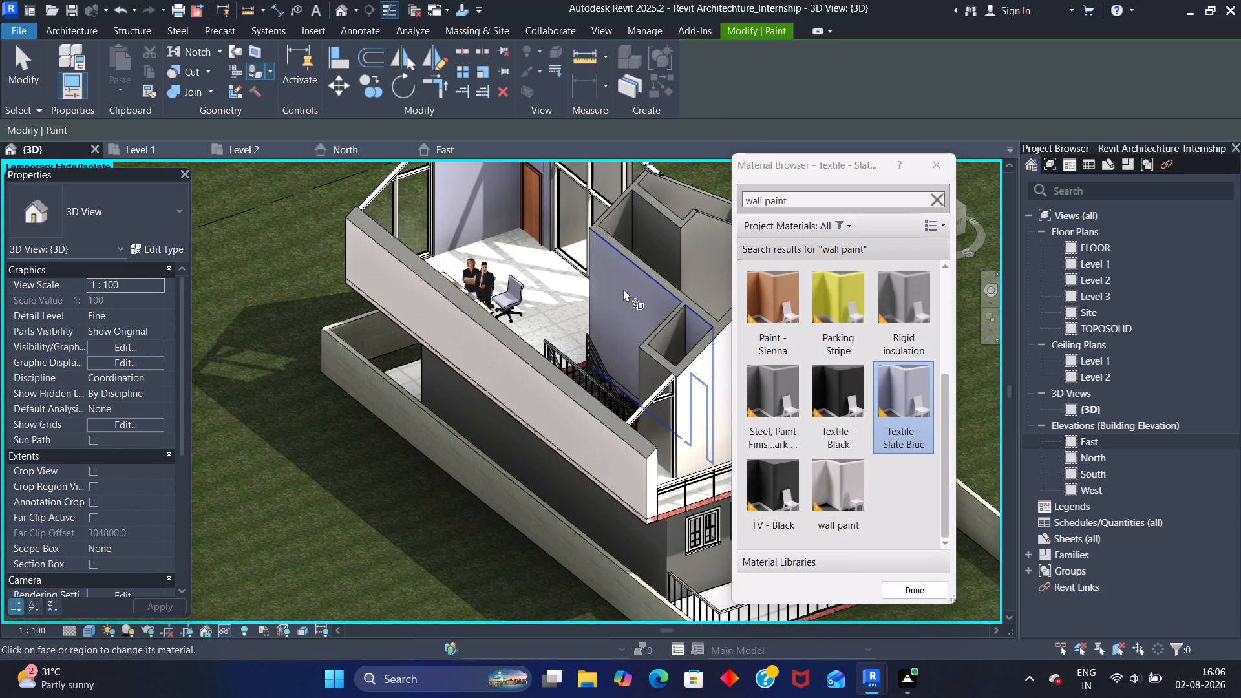
scroll(643, 370, "up", 2)
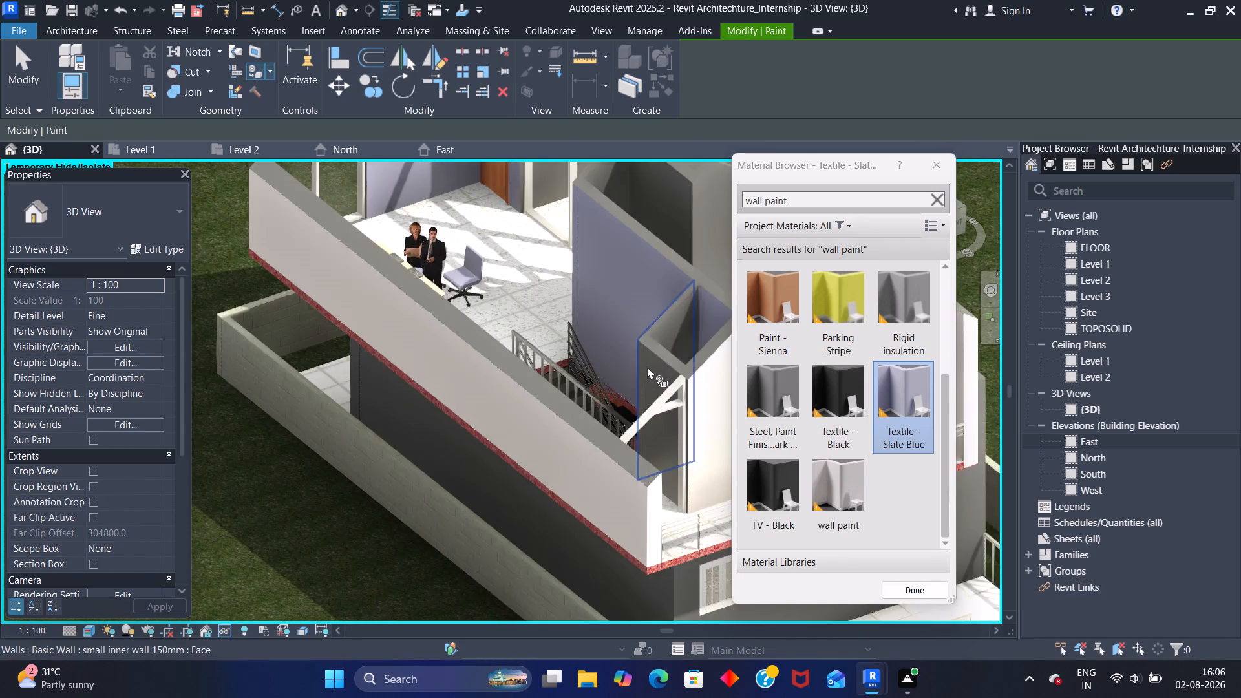
scroll(647, 366, "up", 3)
left_click(650, 360)
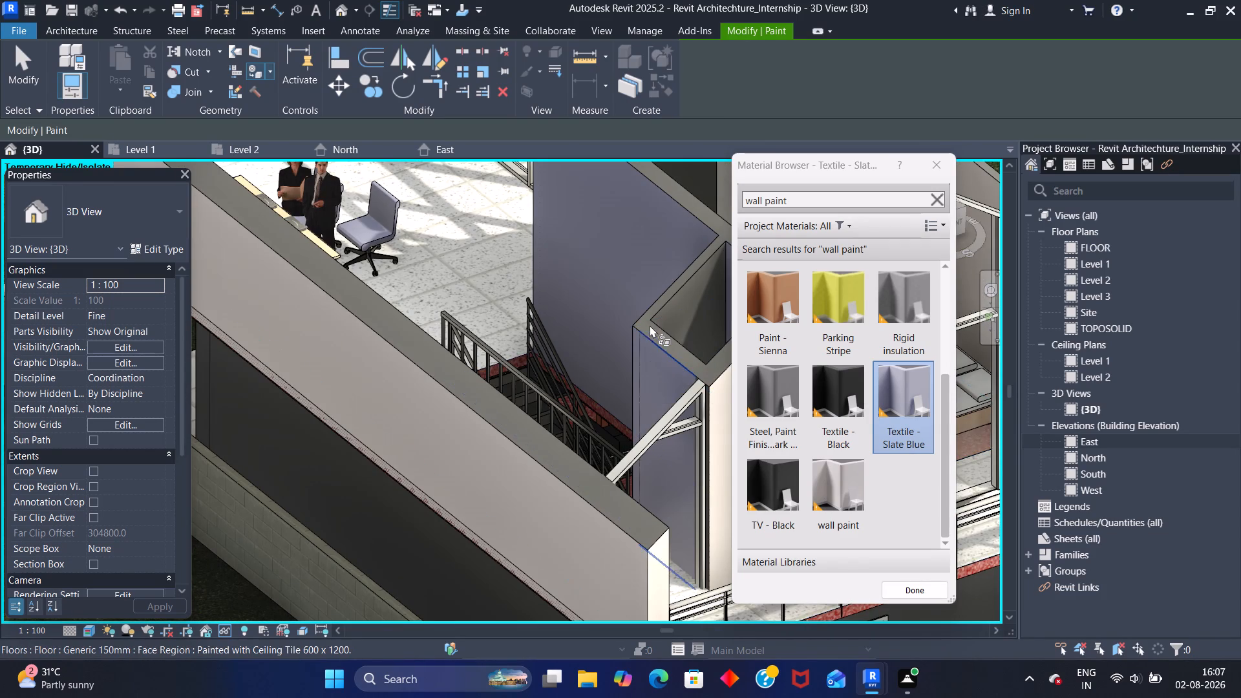
Examine the upper-floor rooms from the opposite side of the house for interior wall faces still unpainted.
scroll(640, 330, "down", 6)
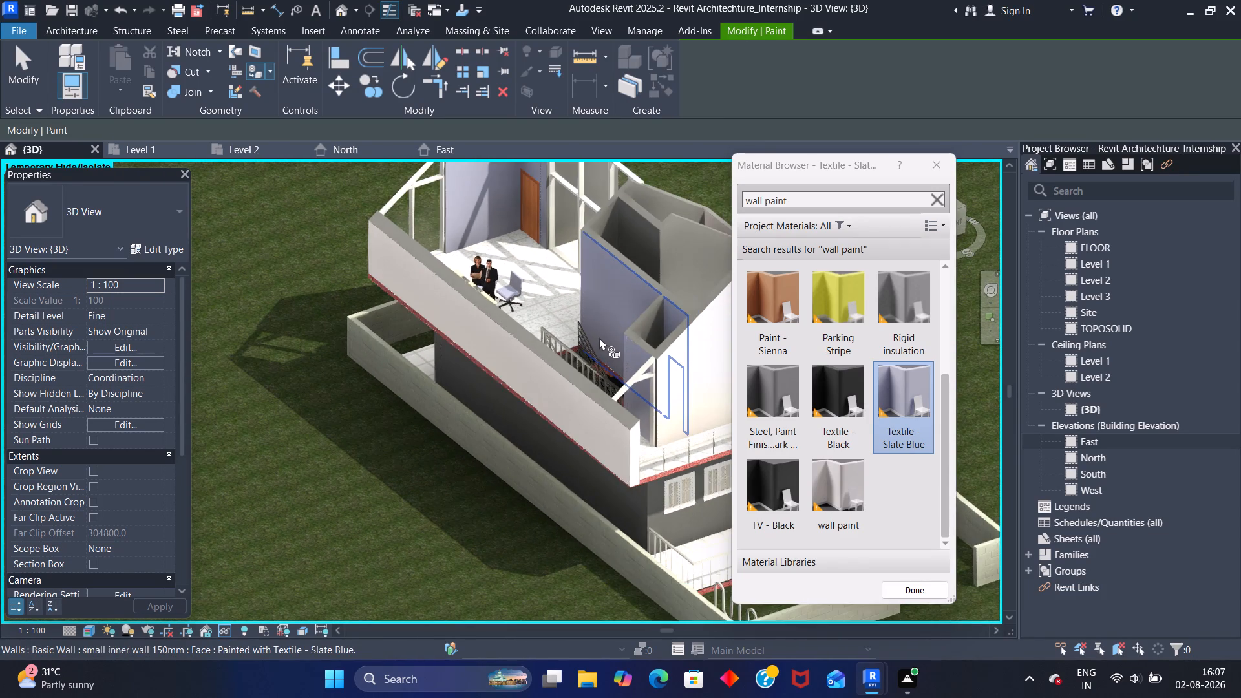
middle_click_drag(580, 296, 324, 311, "shift")
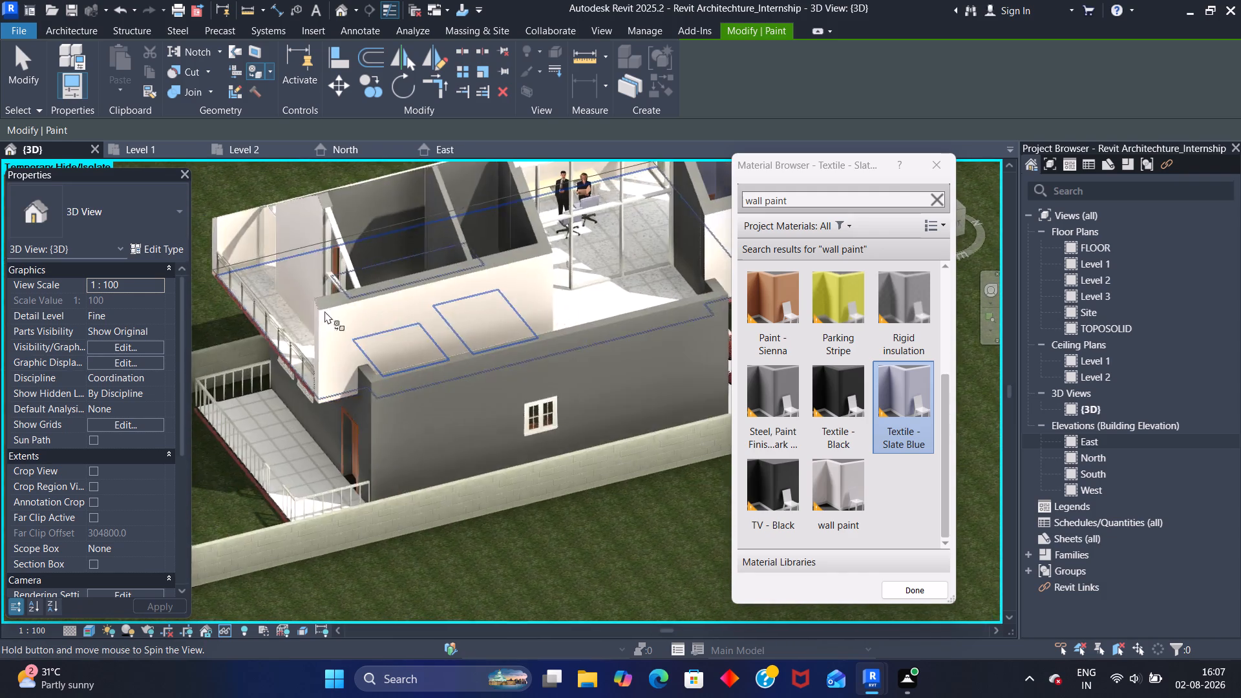
middle_click_drag(324, 311, 325, 309, "shift")
middle_click_drag(499, 208, 419, 323, "shift")
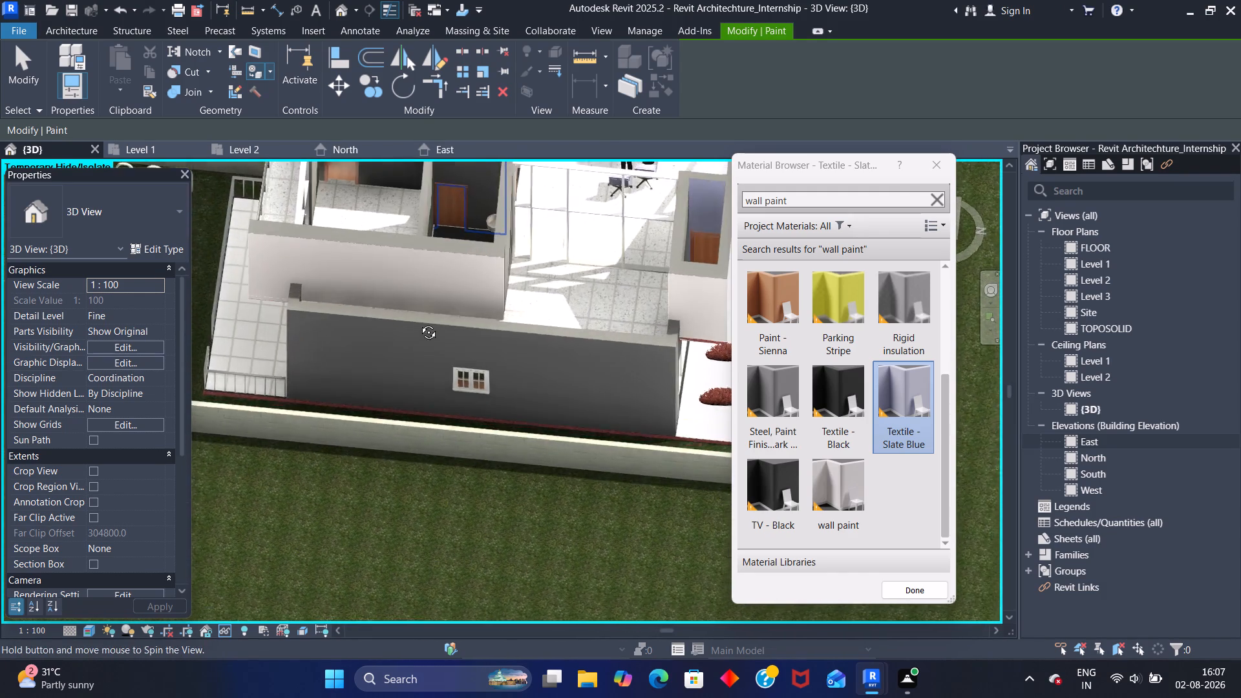
middle_click_drag(419, 323, 427, 310, "shift")
middle_click_drag(374, 180, 357, 215)
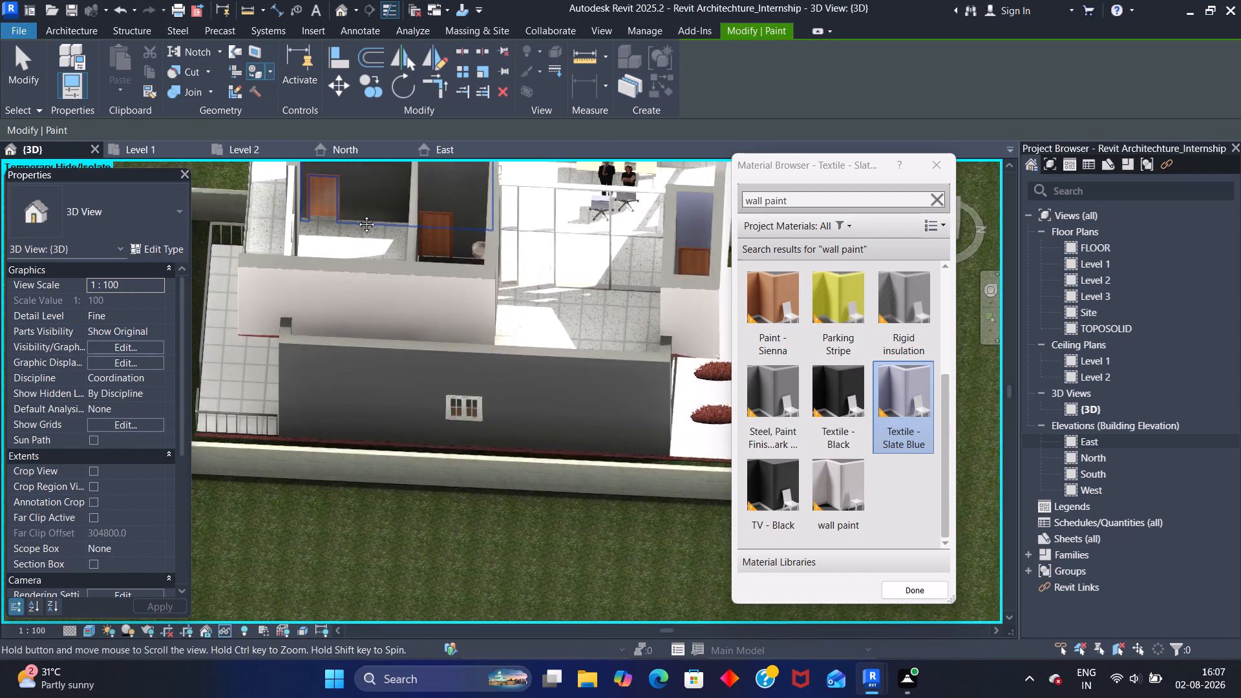
middle_click_drag(357, 215, 346, 411)
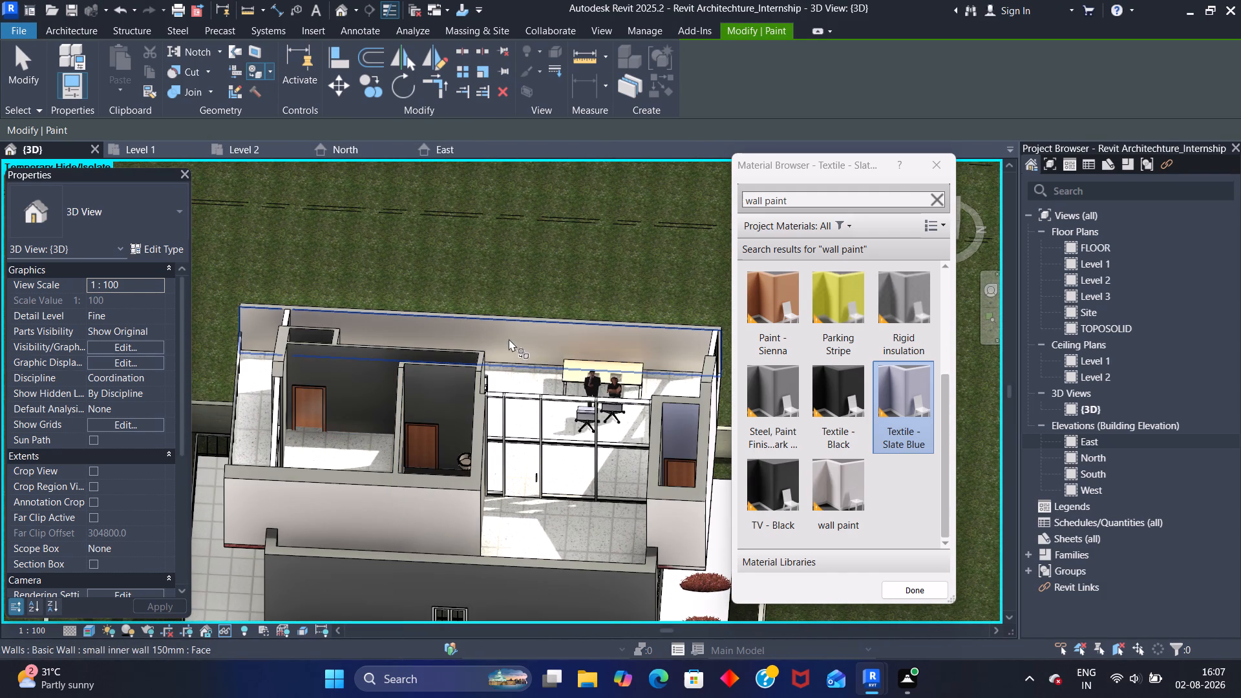
middle_click_drag(575, 343, 410, 370, "shift")
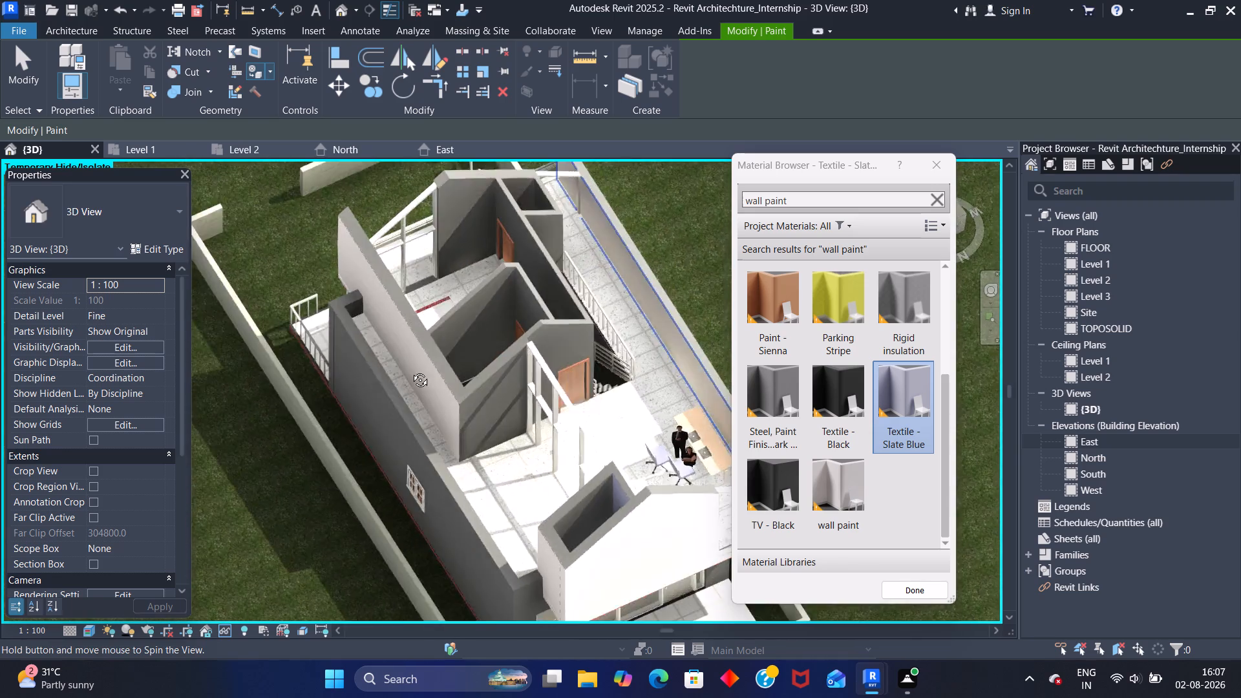
middle_click_drag(410, 370, 340, 365, "shift")
middle_click_drag(570, 354, 714, 372, "shift")
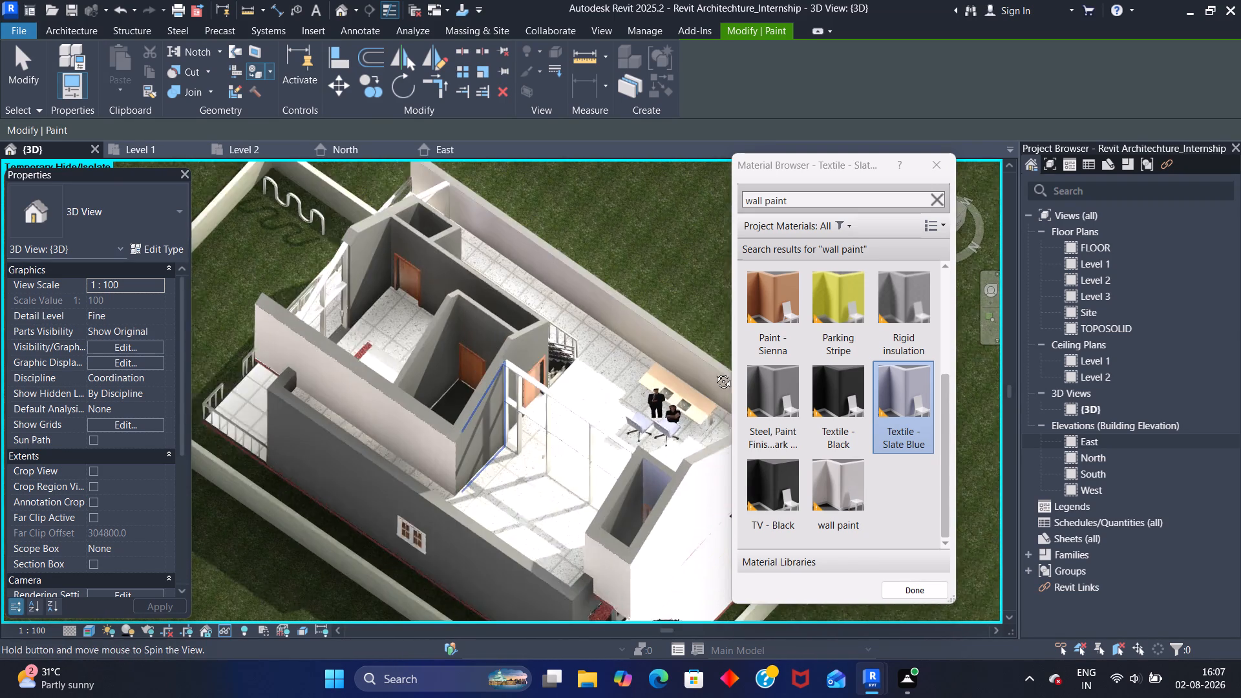
middle_click_drag(714, 372, 679, 346, "shift")
middle_click_drag(589, 357, 605, 268, "shift")
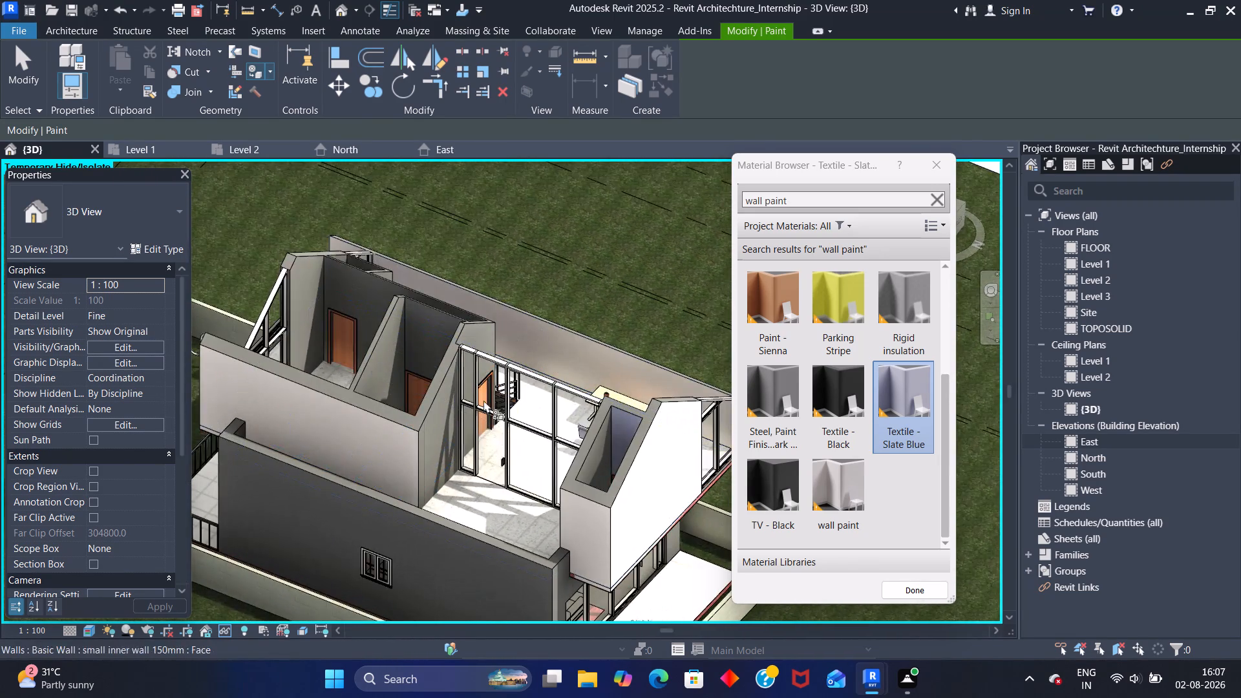
middle_click_drag(486, 400, 520, 348)
scroll(492, 366, "up", 7)
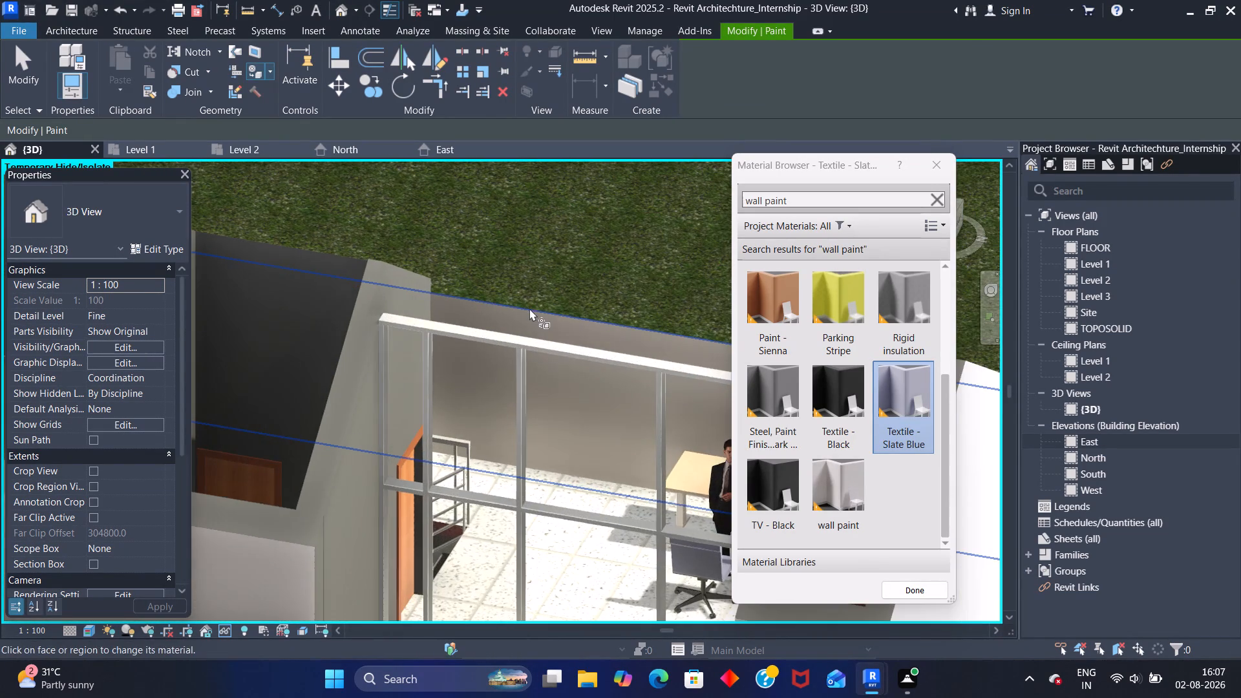
middle_click_drag(529, 308, 496, 386)
scroll(496, 390, "down", 2)
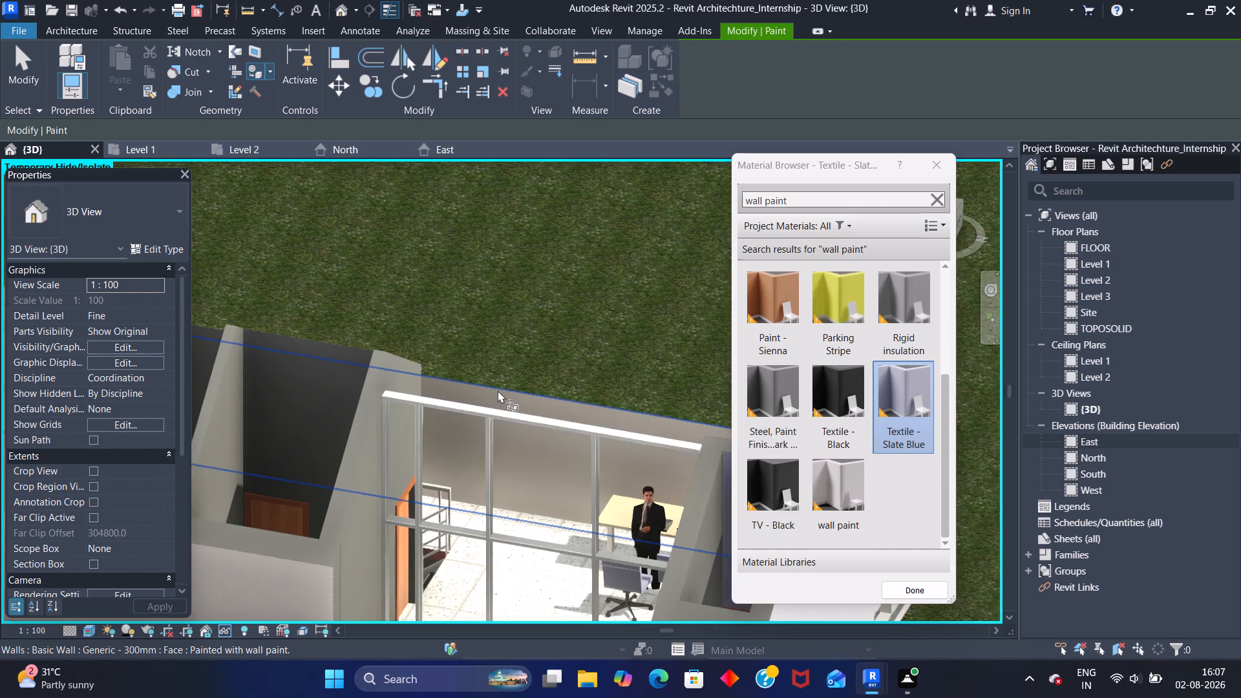
scroll(498, 390, "down", 9)
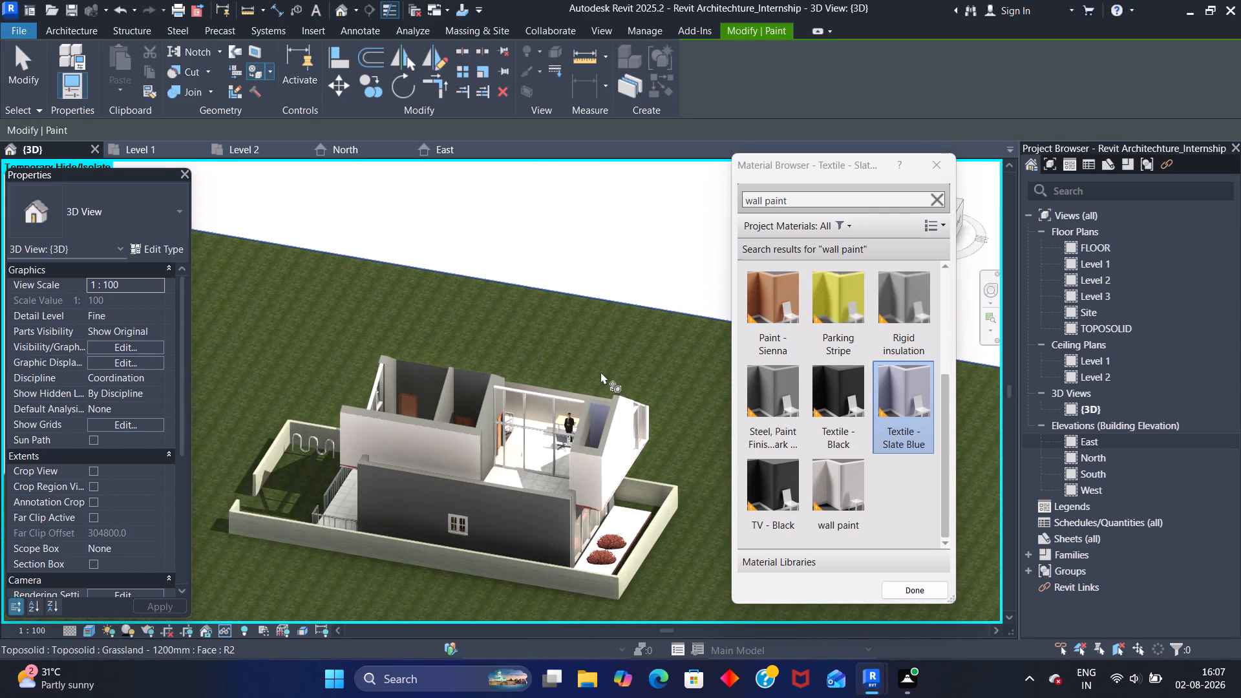
Paint the gable-shaped interior wall with the wooden door, between the glazing and the stair wall, with Textile - Slate Blue.
middle_click_drag(609, 364, 317, 288, "shift")
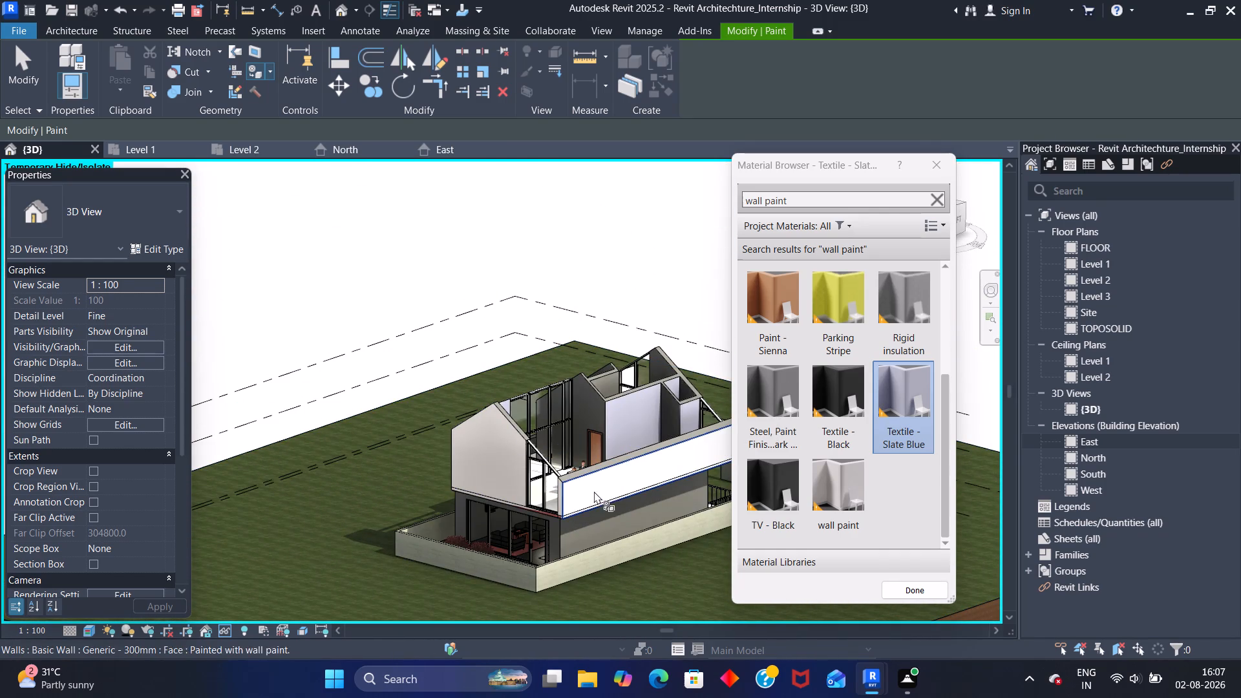
middle_click_drag(553, 410, 565, 454, "shift")
scroll(575, 413, "up", 2)
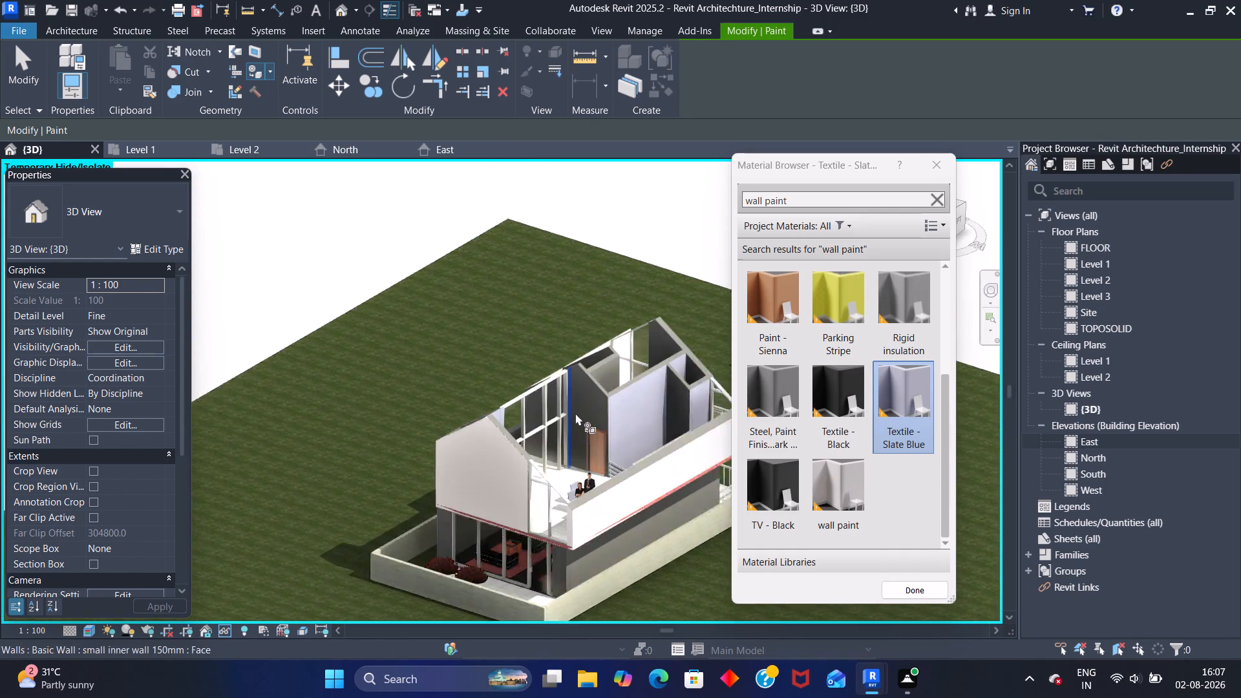
scroll(575, 413, "up", 7)
left_click(589, 382)
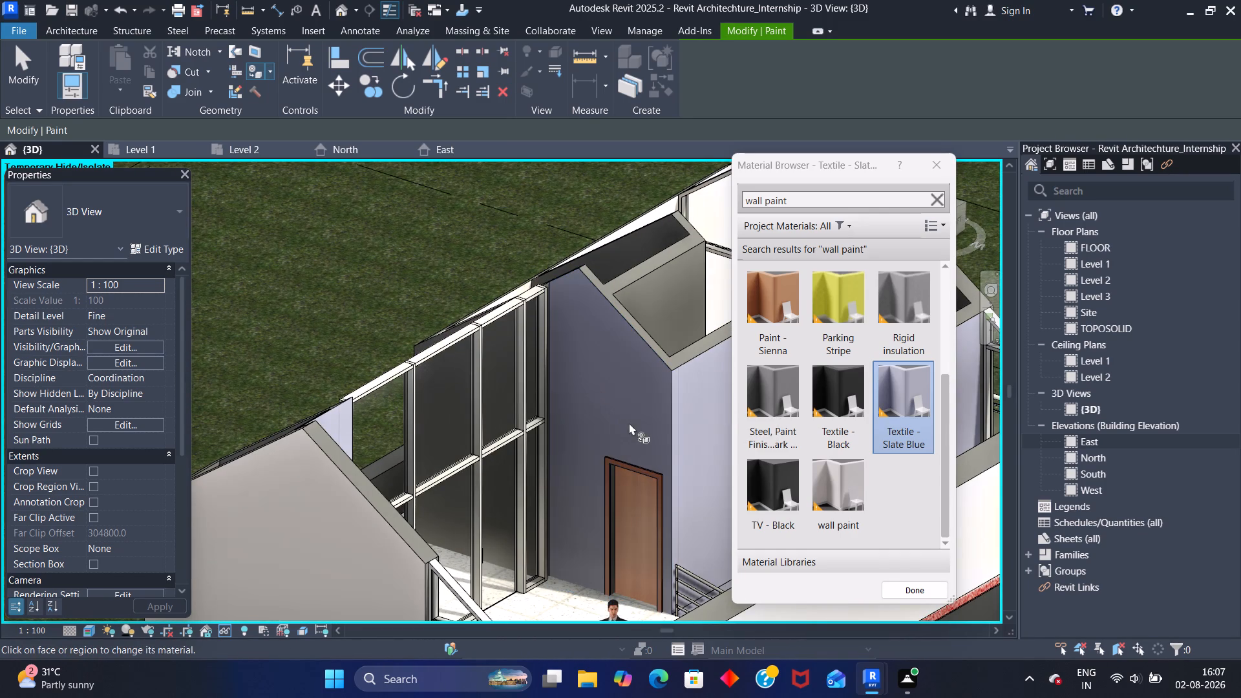
Paint the inner face of the long low exterior wall behind the office desk with Textile - Slate Blue.
middle_click_drag(689, 443, 592, 399, "shift")
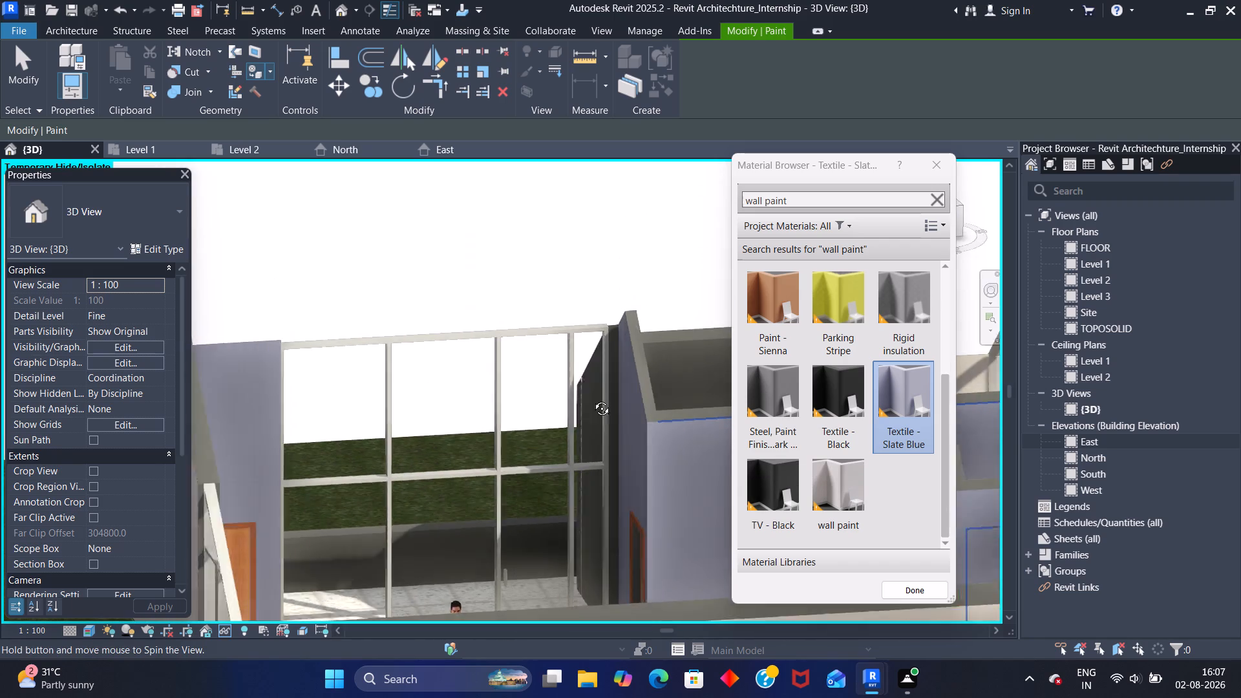
middle_click_drag(592, 399, 639, 394, "shift")
middle_click_drag(686, 427, 399, 249)
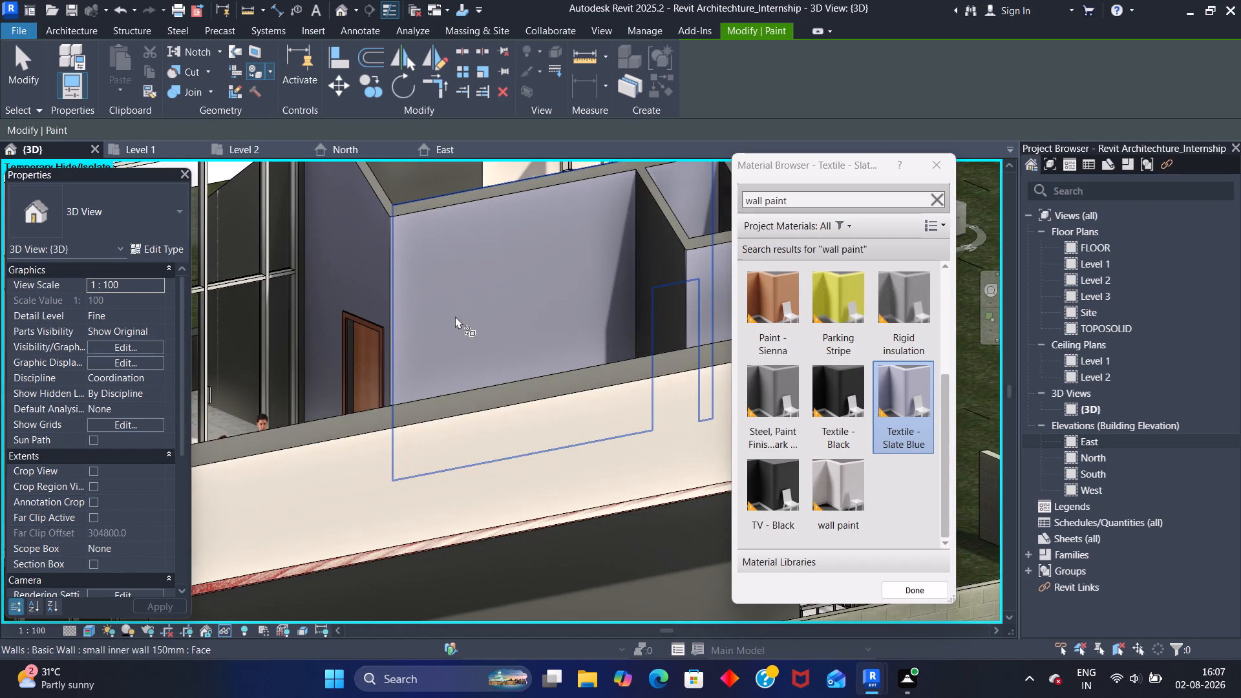
middle_click_drag(441, 299, 613, 298, "shift")
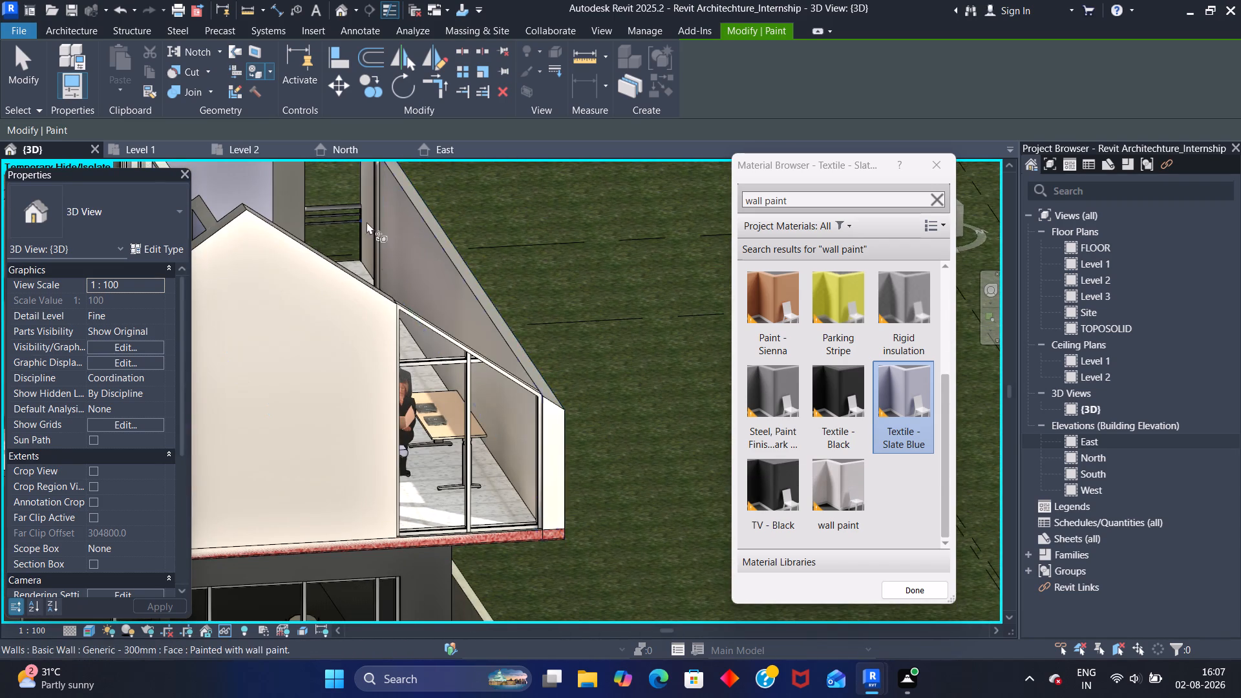
middle_click_drag(366, 222, 388, 333, "shift")
middle_click_drag(377, 220, 434, 319, "shift")
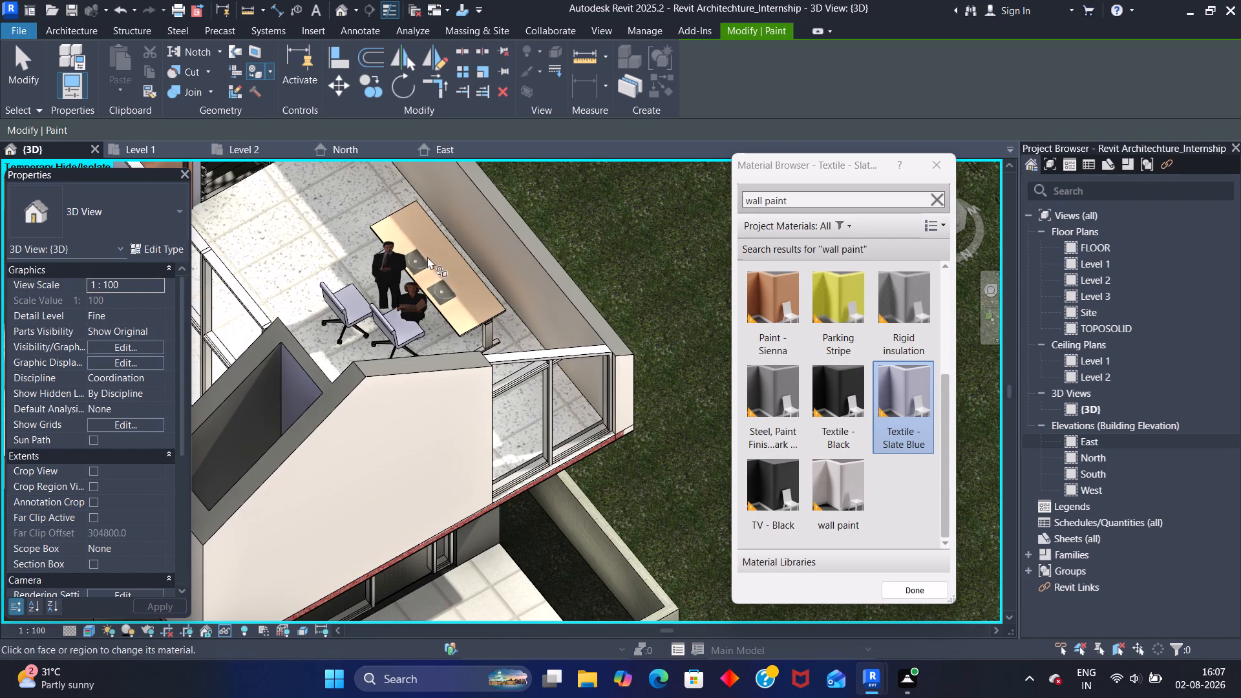
middle_click_drag(386, 198, 430, 392)
left_click(450, 330)
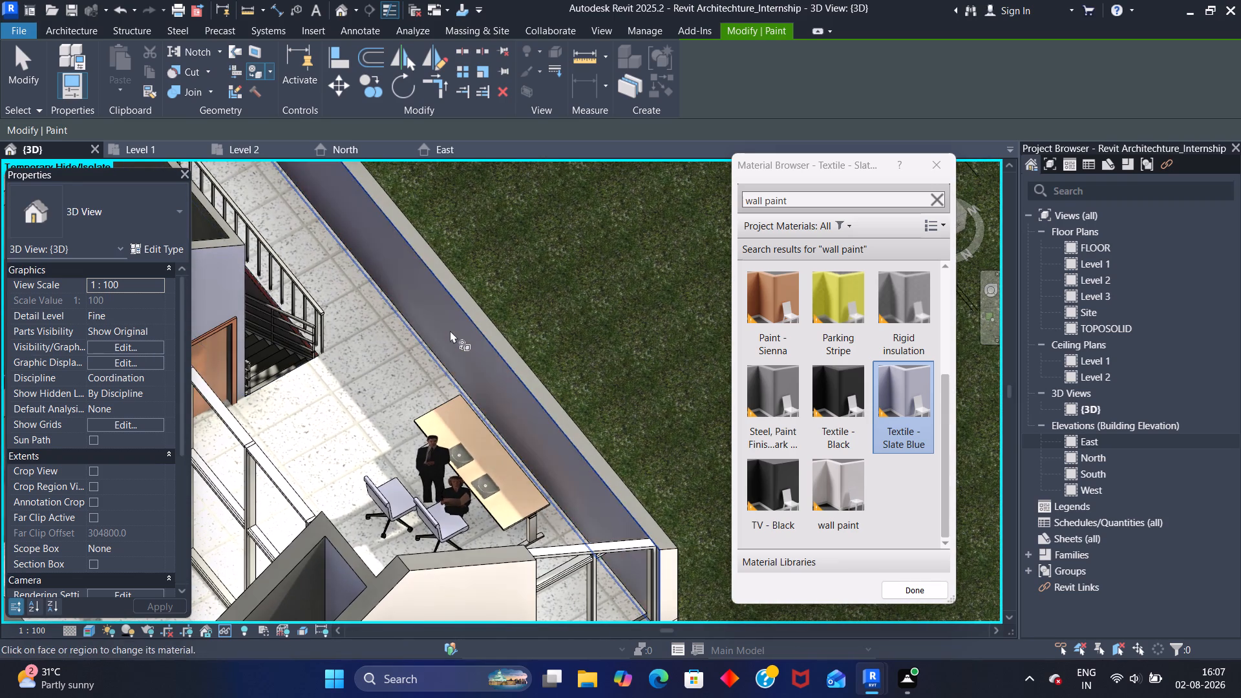
Examine the roofless upper floor from above and from the long and front sides for remaining unpainted faces, then end painting.
scroll(411, 324, "down", 4)
middle_click_drag(383, 293, 399, 434)
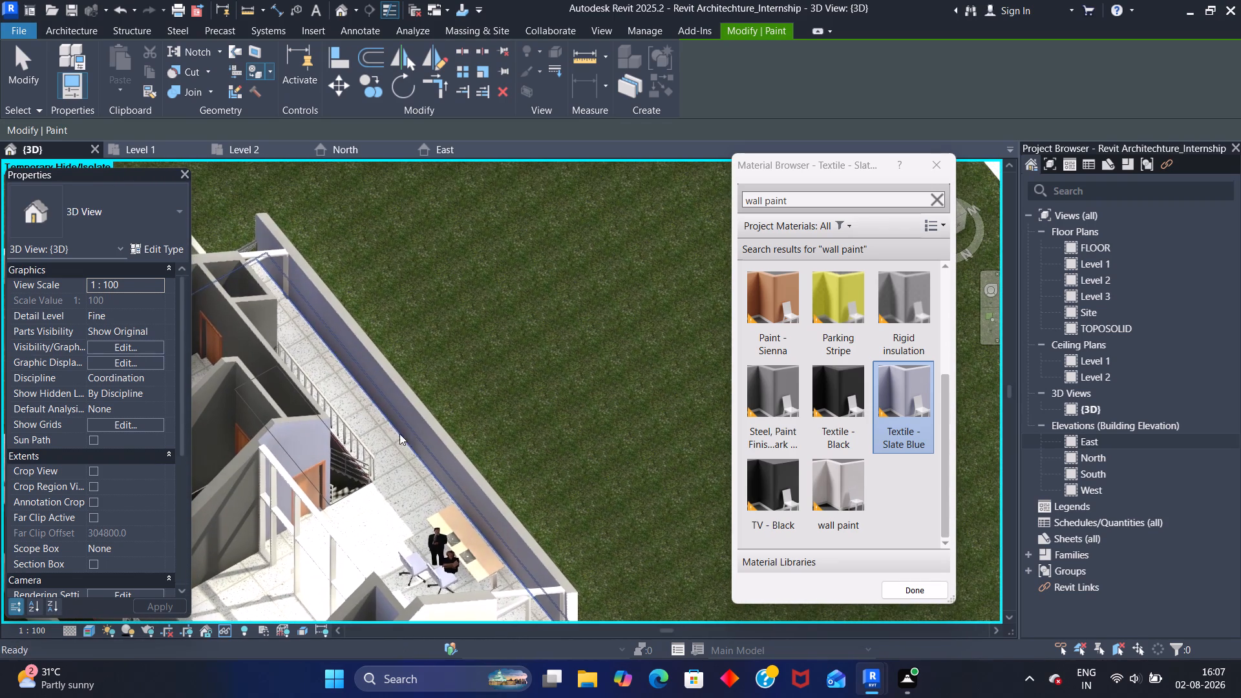
middle_click_drag(399, 434, 399, 434)
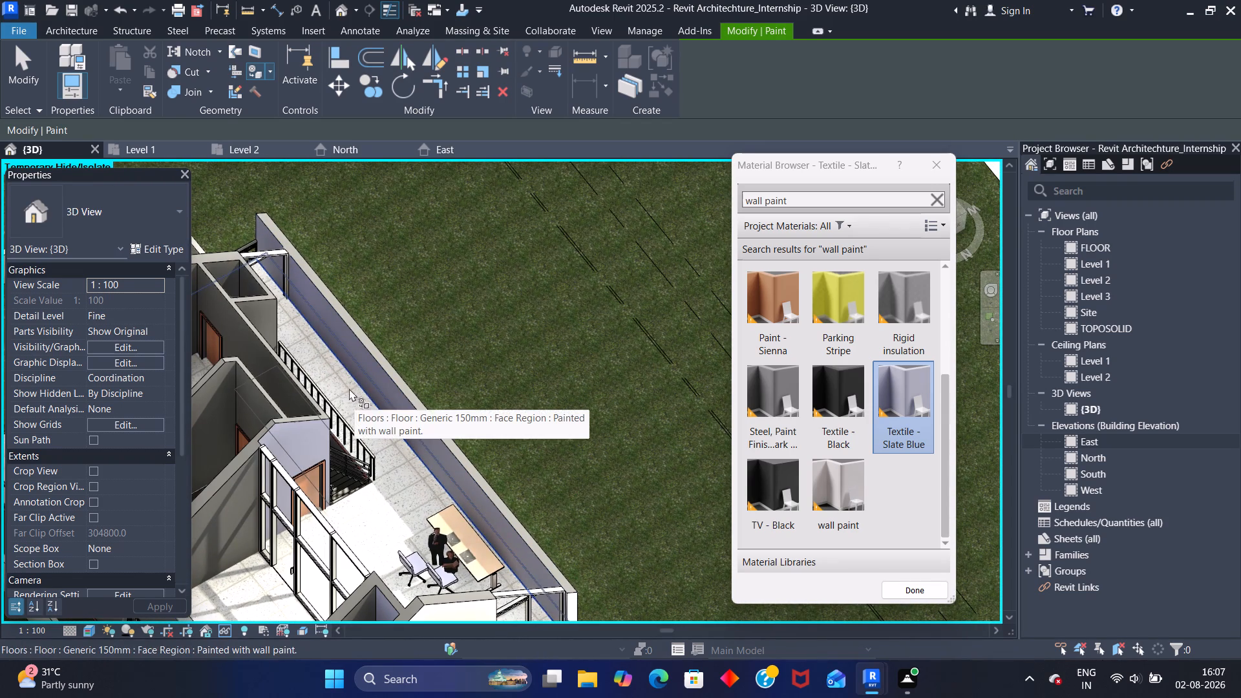
middle_click_drag(455, 309, 405, 372, "ctrl")
scroll(407, 338, "down", 2)
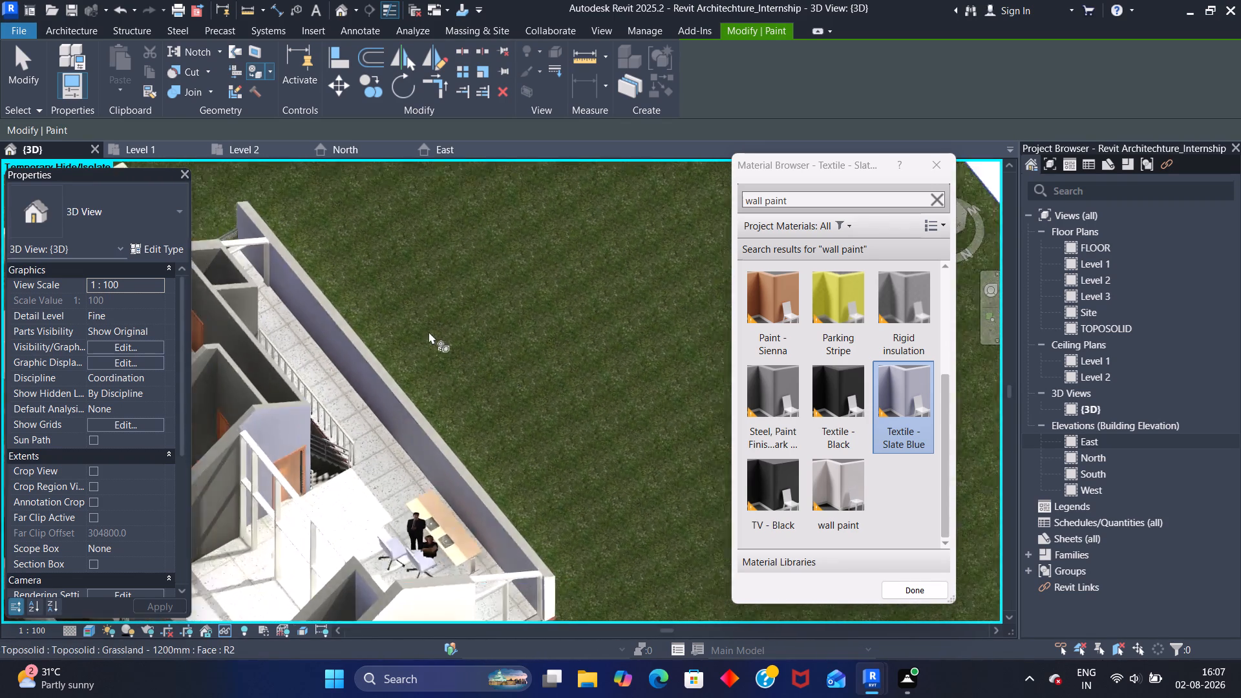
scroll(429, 332, "down", 5)
middle_click_drag(480, 298, 341, 332, "shift")
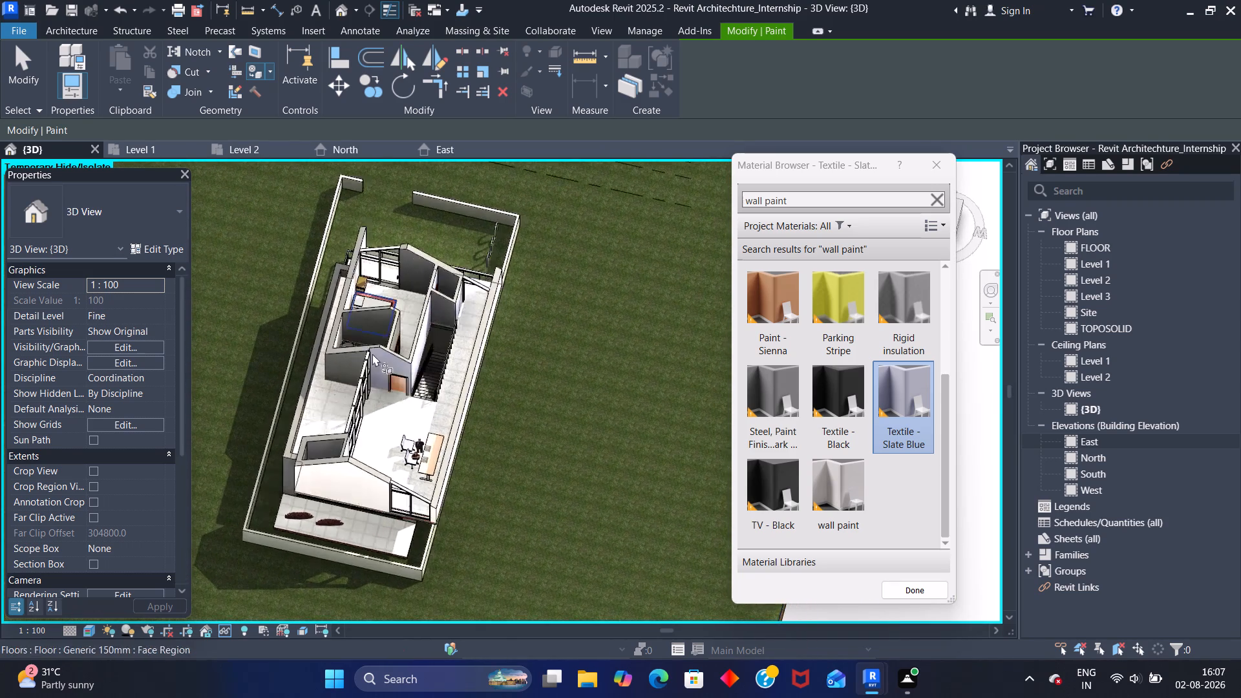
middle_click_drag(557, 355, 388, 425, "shift")
middle_click_drag(402, 441, 418, 341, "shift")
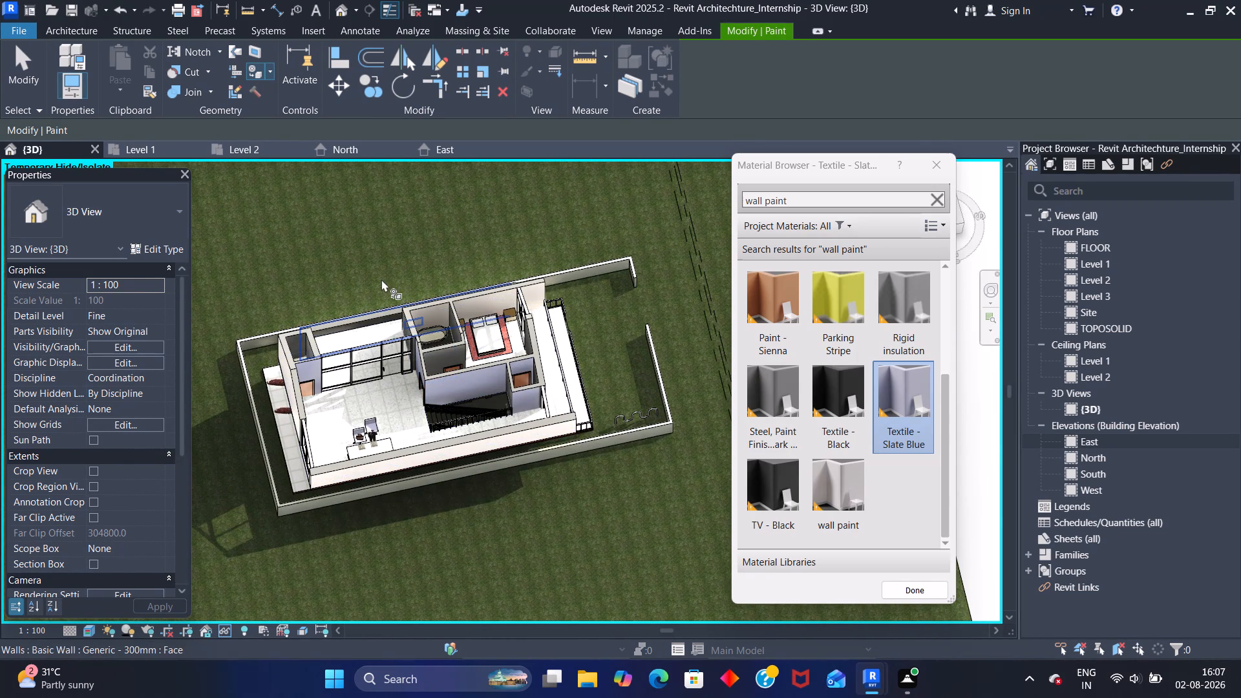
middle_click_drag(396, 379, 360, 292, "shift")
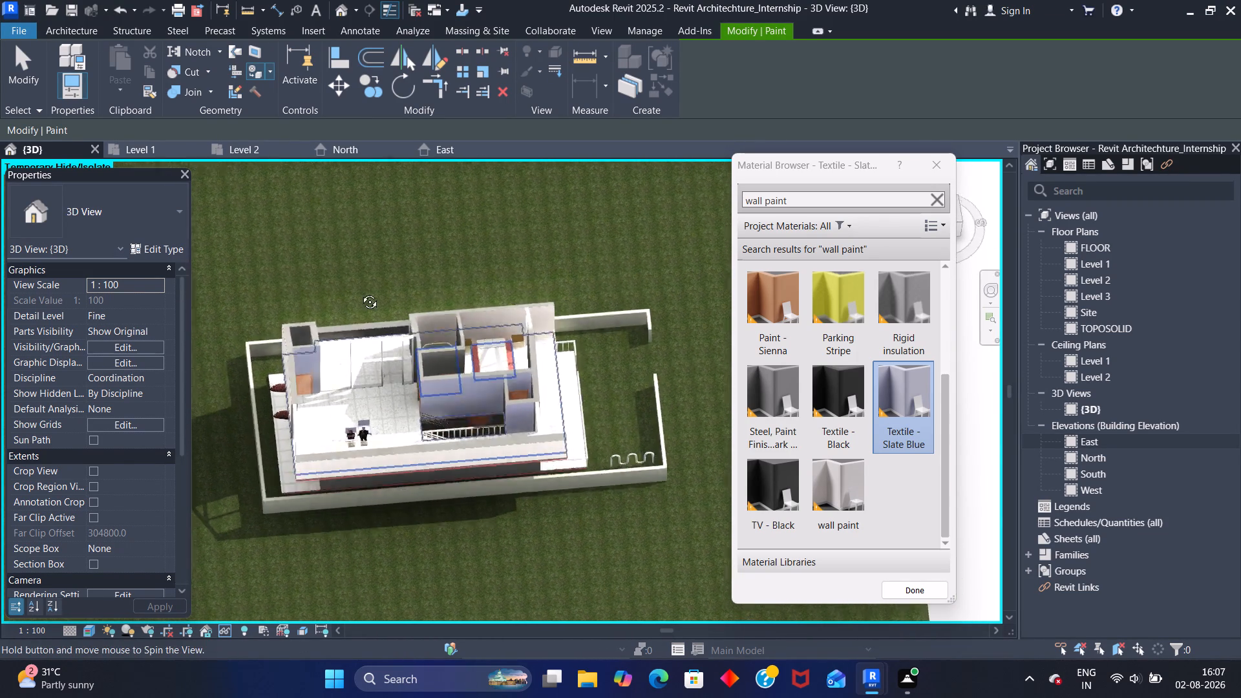
middle_click_drag(360, 292, 366, 162, "shift")
middle_click_drag(355, 343, 358, 297, "shift")
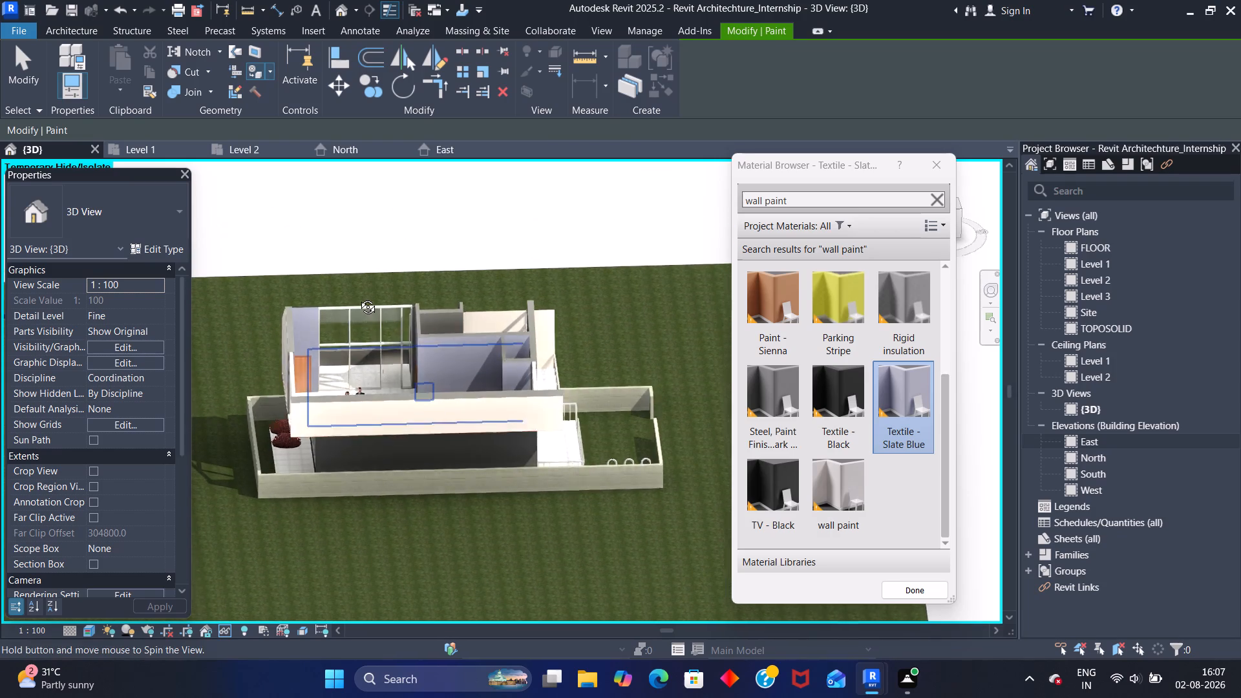
middle_click_drag(358, 297, 358, 294, "shift")
scroll(381, 348, "up", 3)
middle_click_drag(372, 348, 462, 317, "shift")
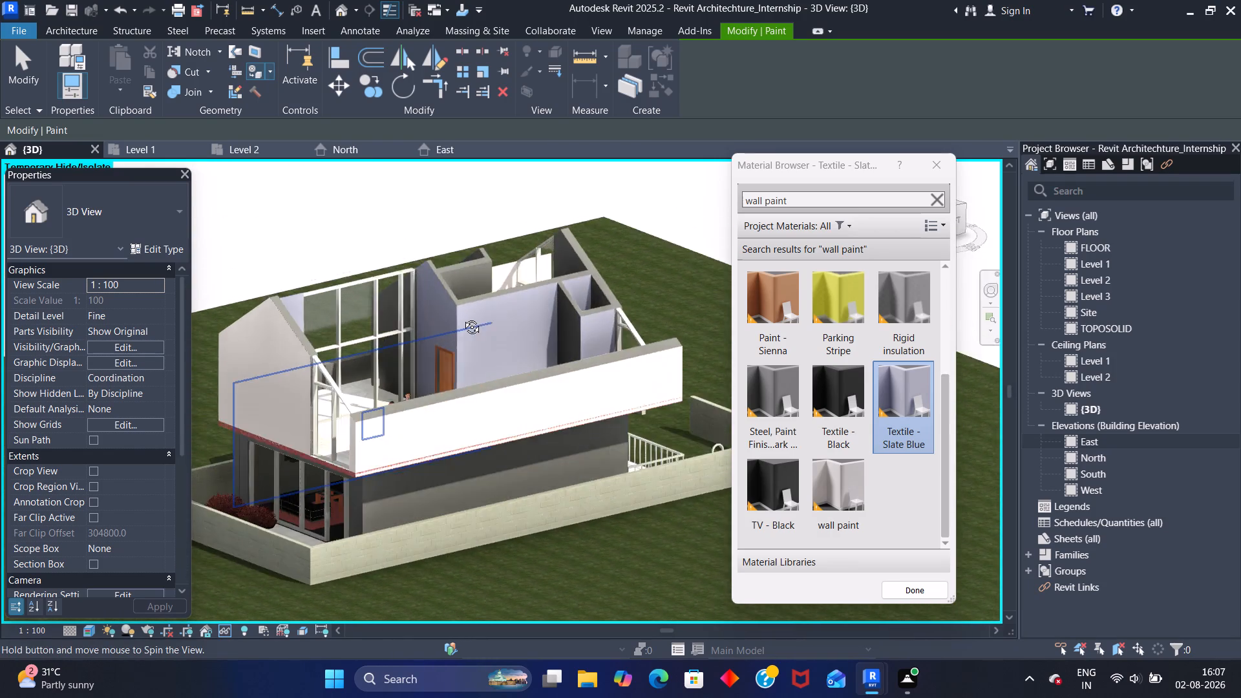
middle_click_drag(462, 317, 332, 318, "shift")
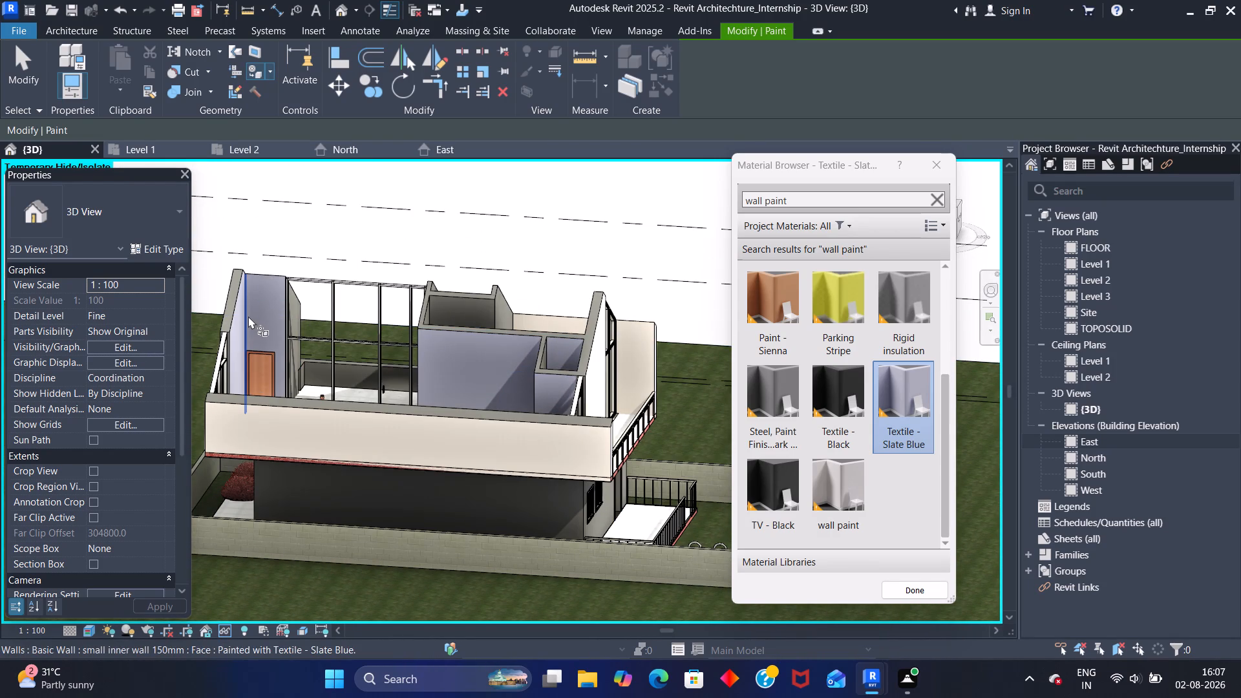
middle_click_drag(248, 316, 415, 286)
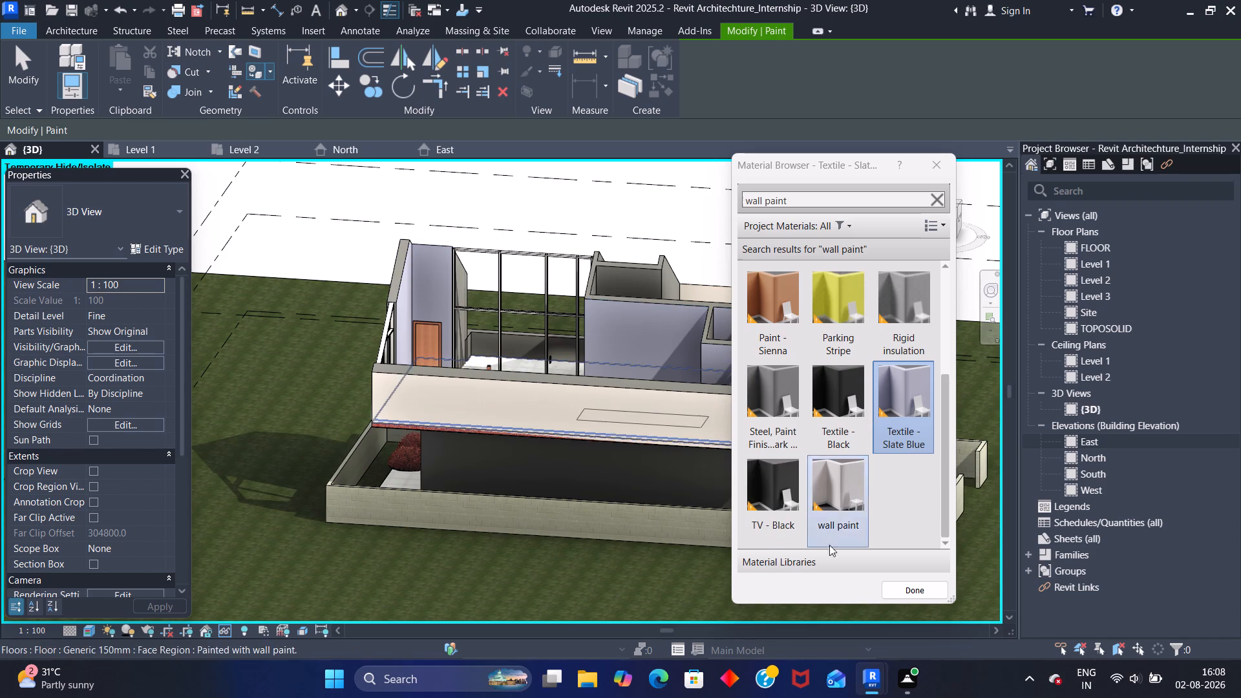
left_click(917, 597)
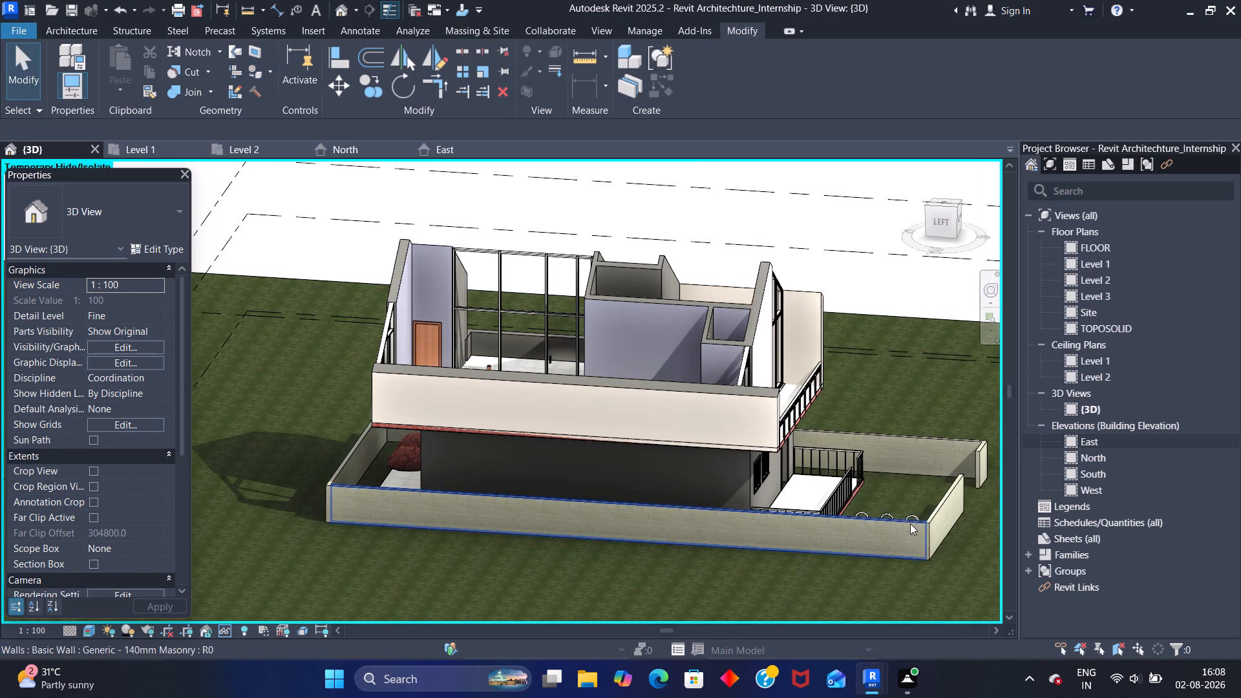
scroll(842, 469, "down", 1)
middle_click_drag(843, 467, 710, 469)
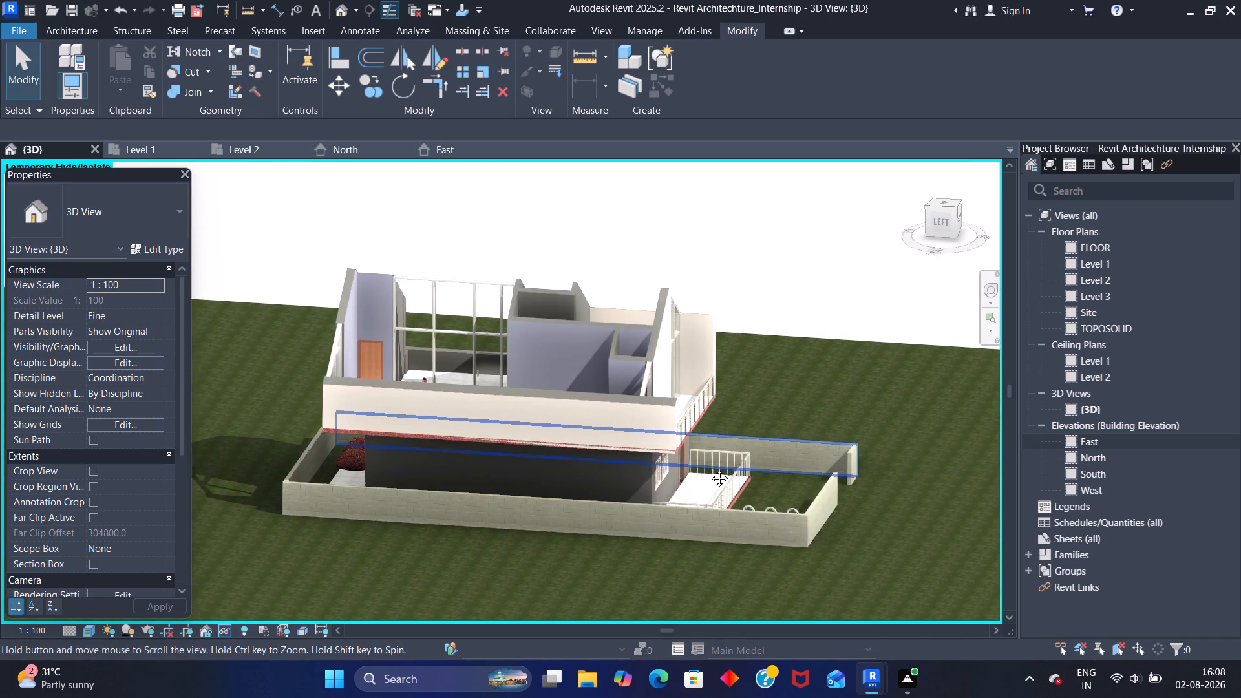
middle_click_drag(710, 469, 625, 462)
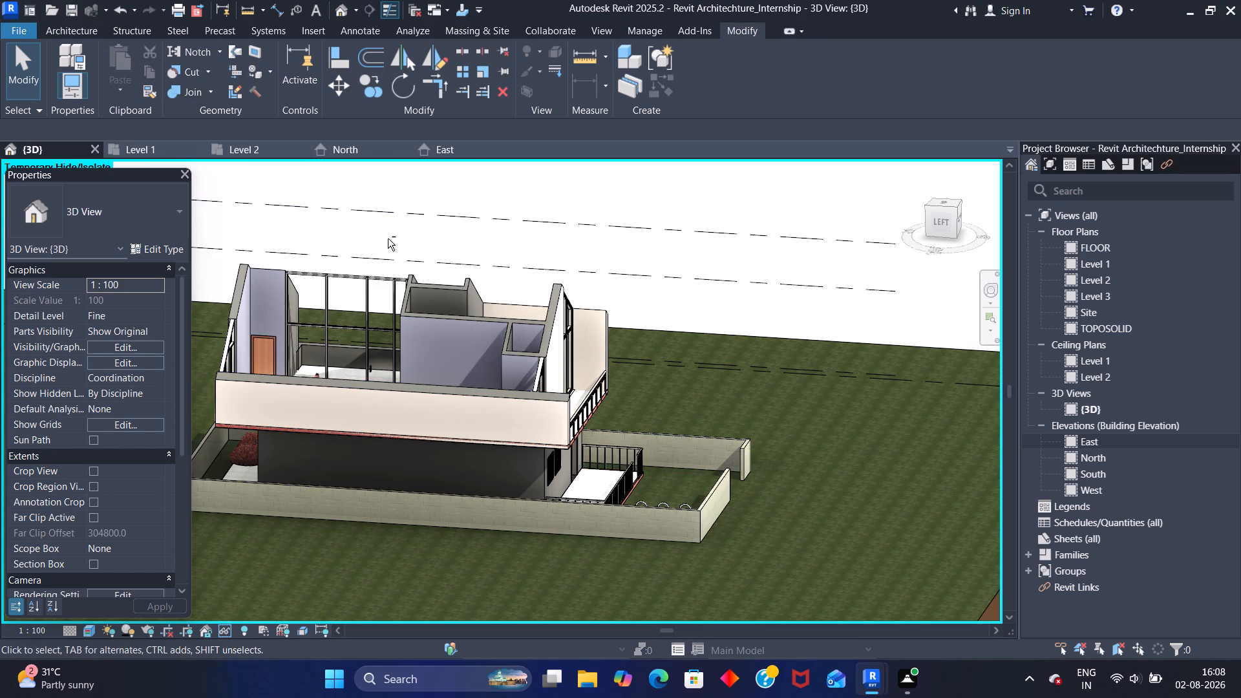
middle_click_drag(367, 253, 261, 253, "shift")
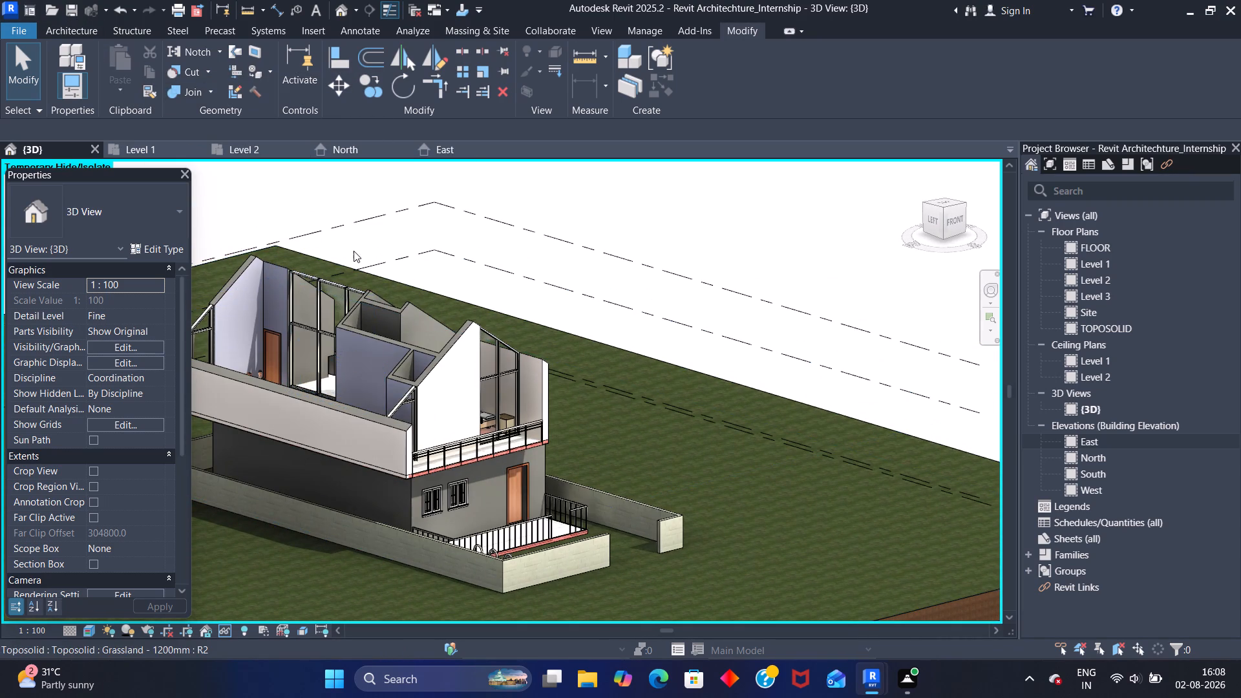
middle_click_drag(354, 248, 497, 212)
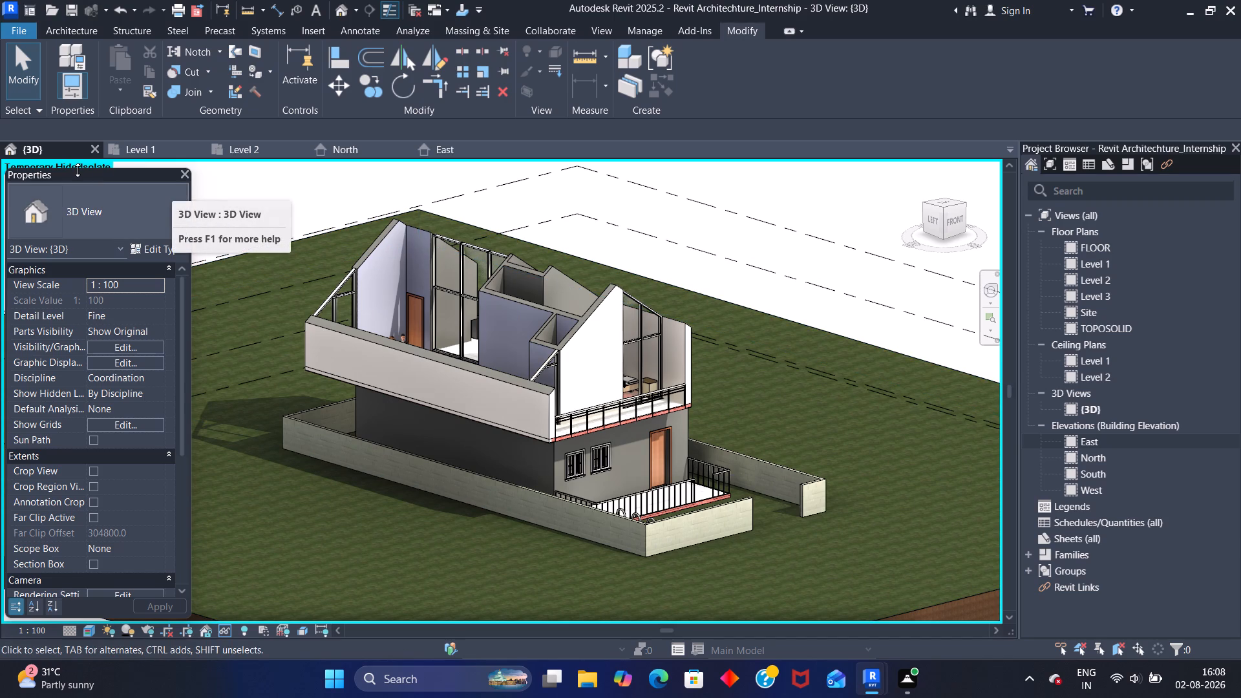
Search the materials for "wall paint", choose Paint - Sienna, and paint the inner face of the upper-floor bathroom wall containing the door.
left_click(251, 72)
left_click(754, 198)
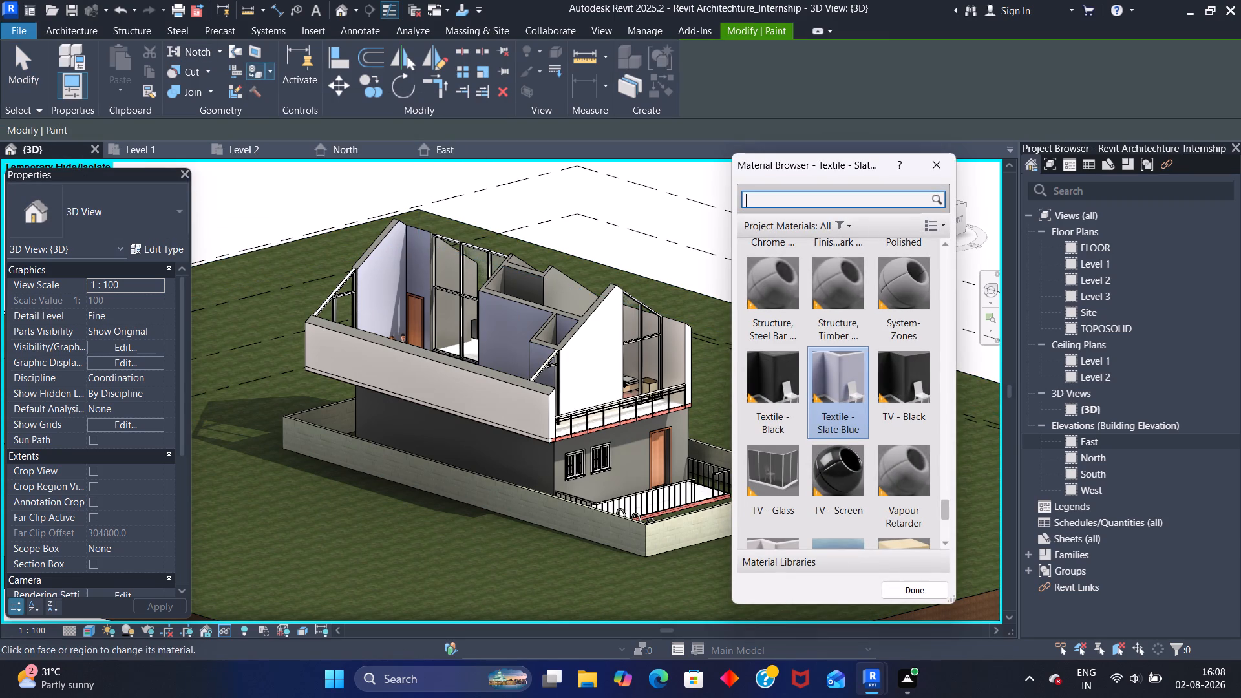
type("wall")
key("space")
type("paint")
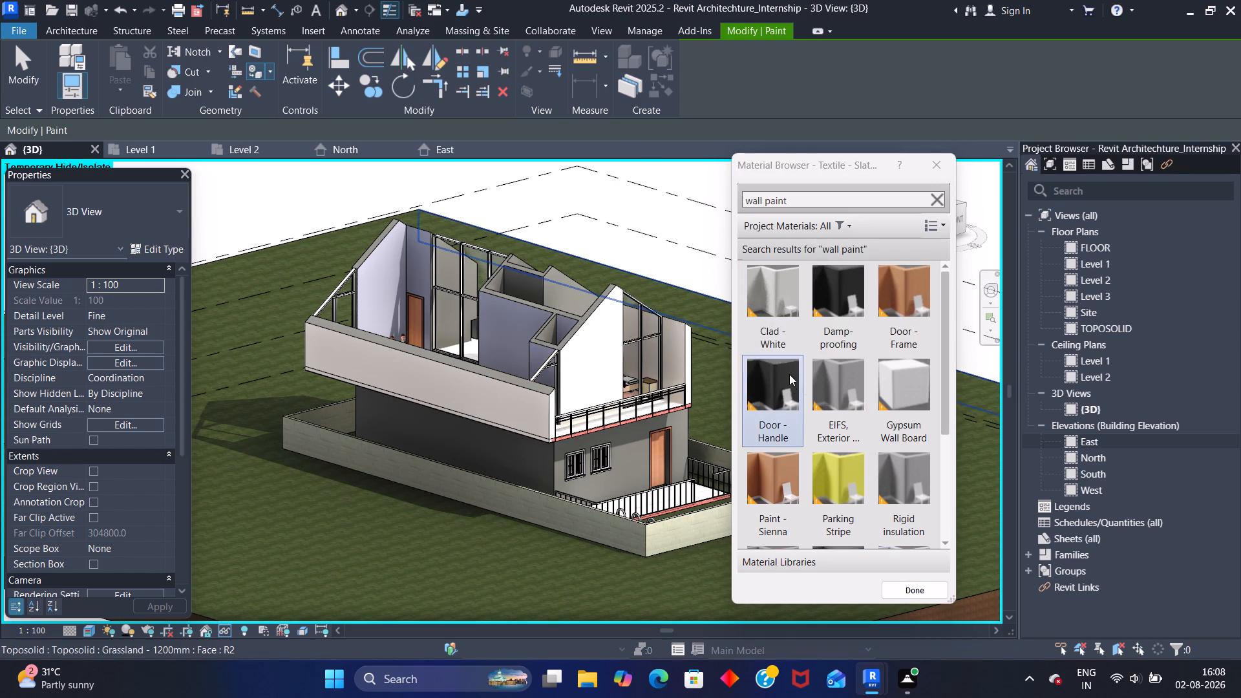
scroll(774, 346, "down", 3)
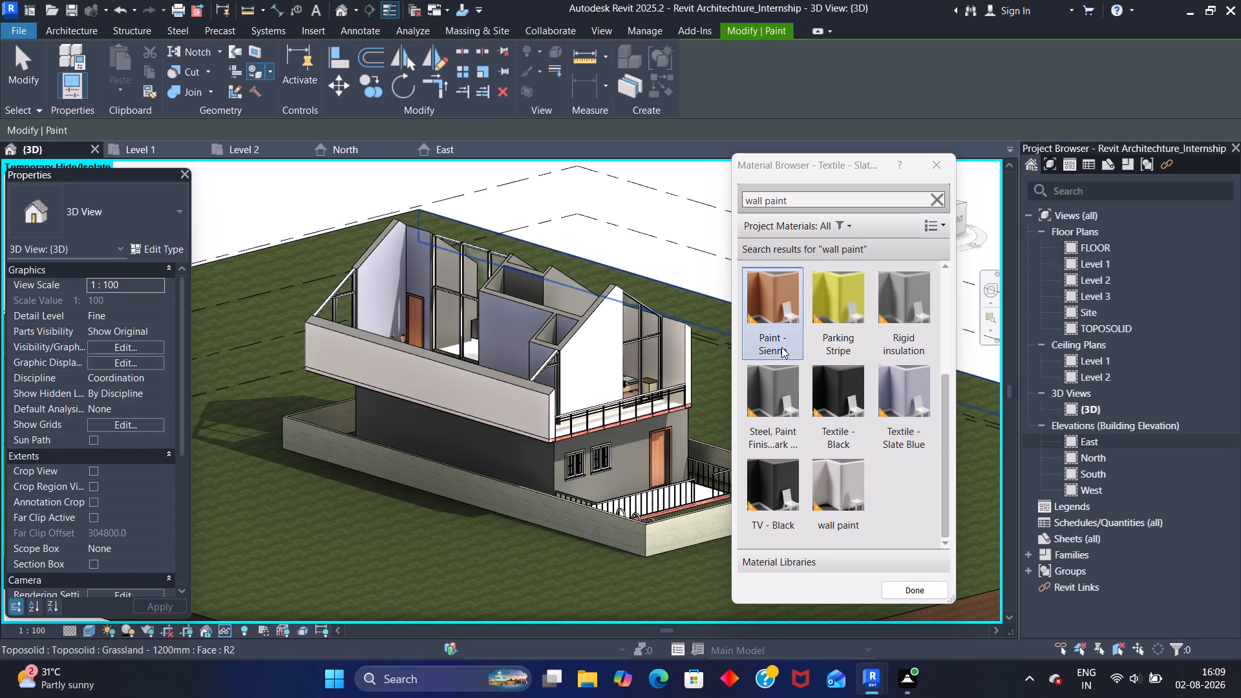
left_click(759, 301)
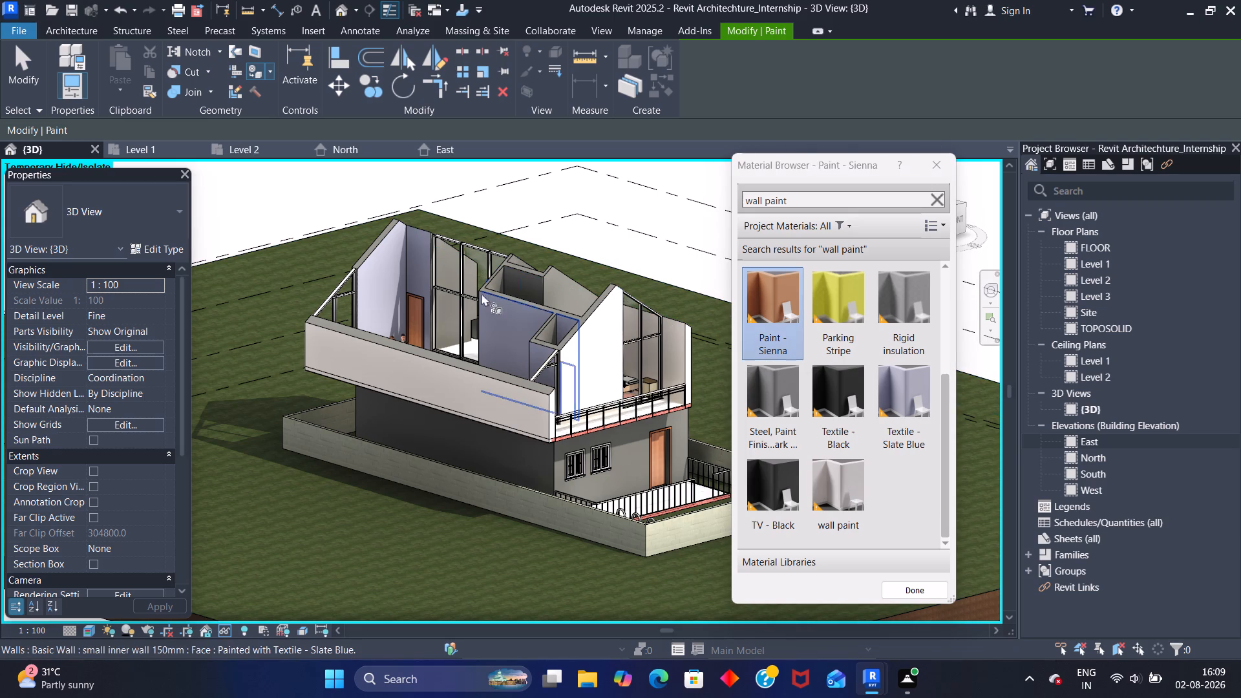
middle_click_drag(465, 291, 461, 307, "shift")
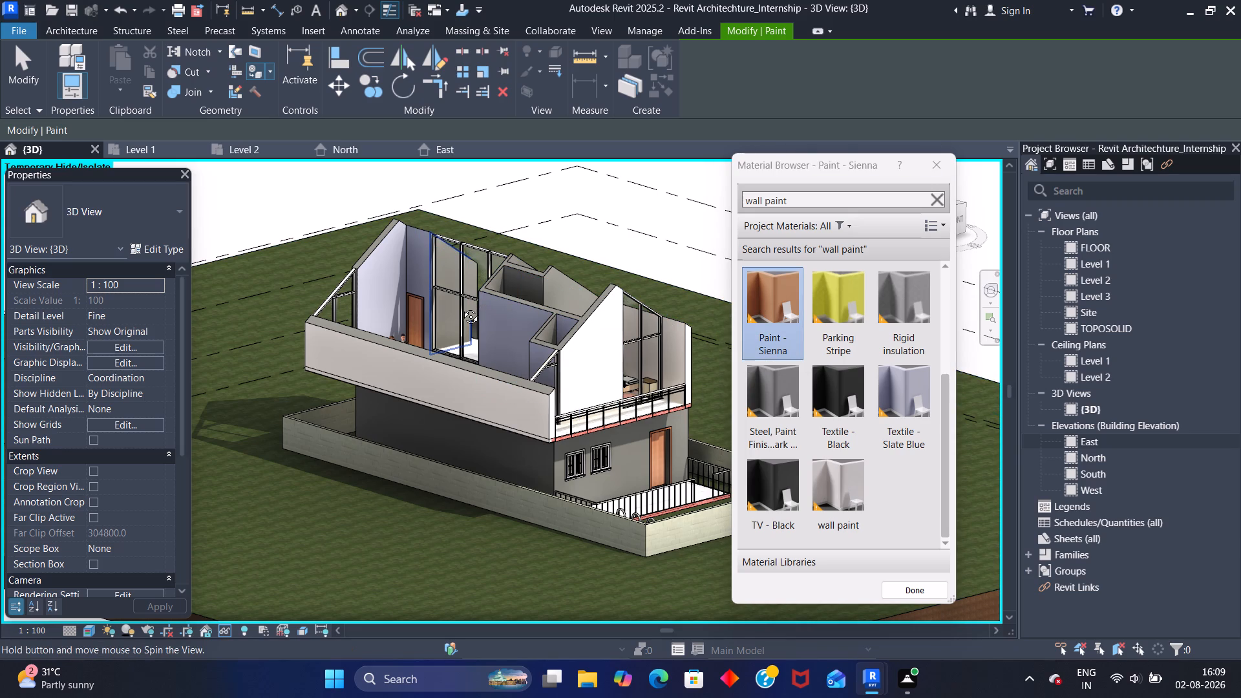
middle_click_drag(461, 307, 405, 533, "shift")
middle_click_drag(612, 445, 363, 436, "shift")
middle_click_drag(362, 354, 308, 441, "shift")
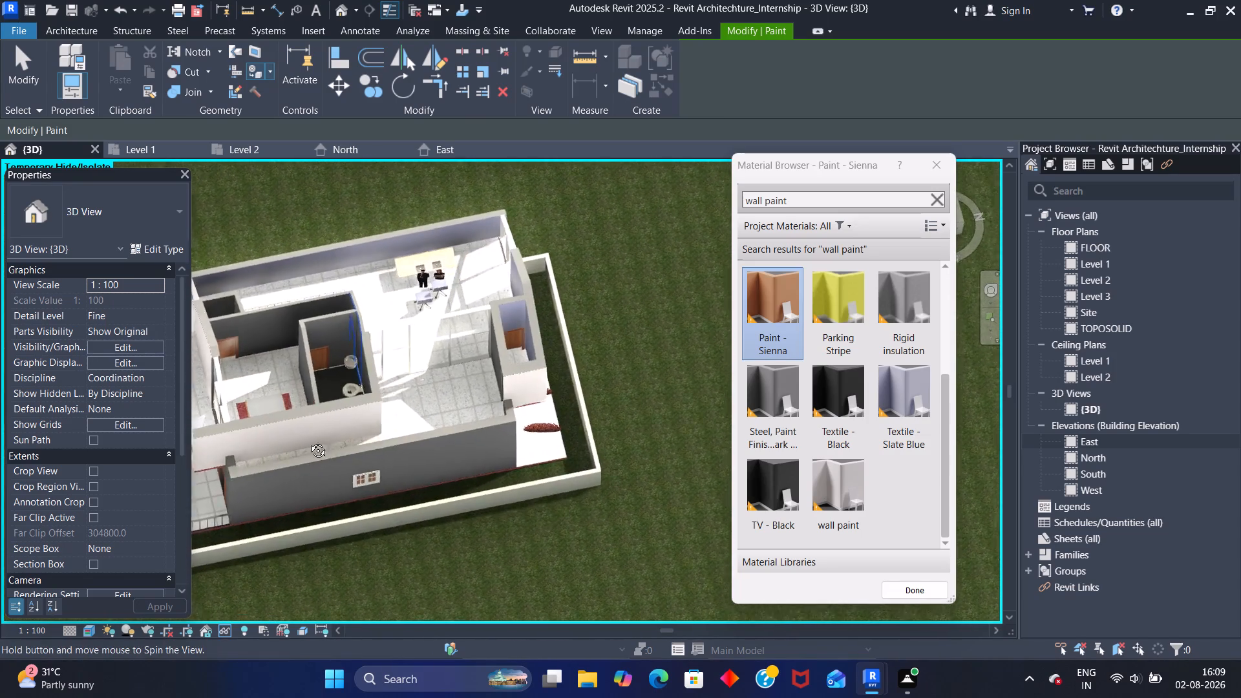
middle_click_drag(308, 441, 293, 421, "shift")
scroll(324, 336, "up", 9)
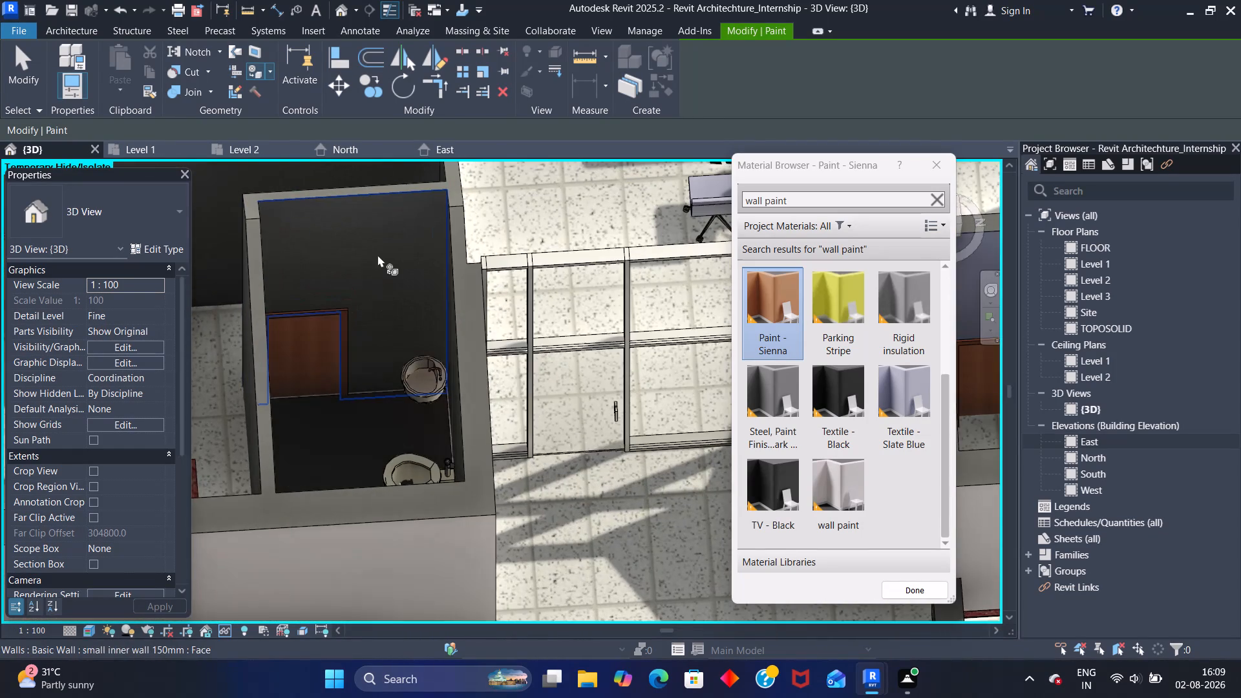
left_click(376, 249)
Paint the bathroom-side face of the wall dividing the bathroom from the bedroom with Paint - Sienna.
middle_click_drag(406, 267, 330, 297, "shift")
scroll(318, 231, "up", 1)
middle_click_drag(348, 246, 503, 493)
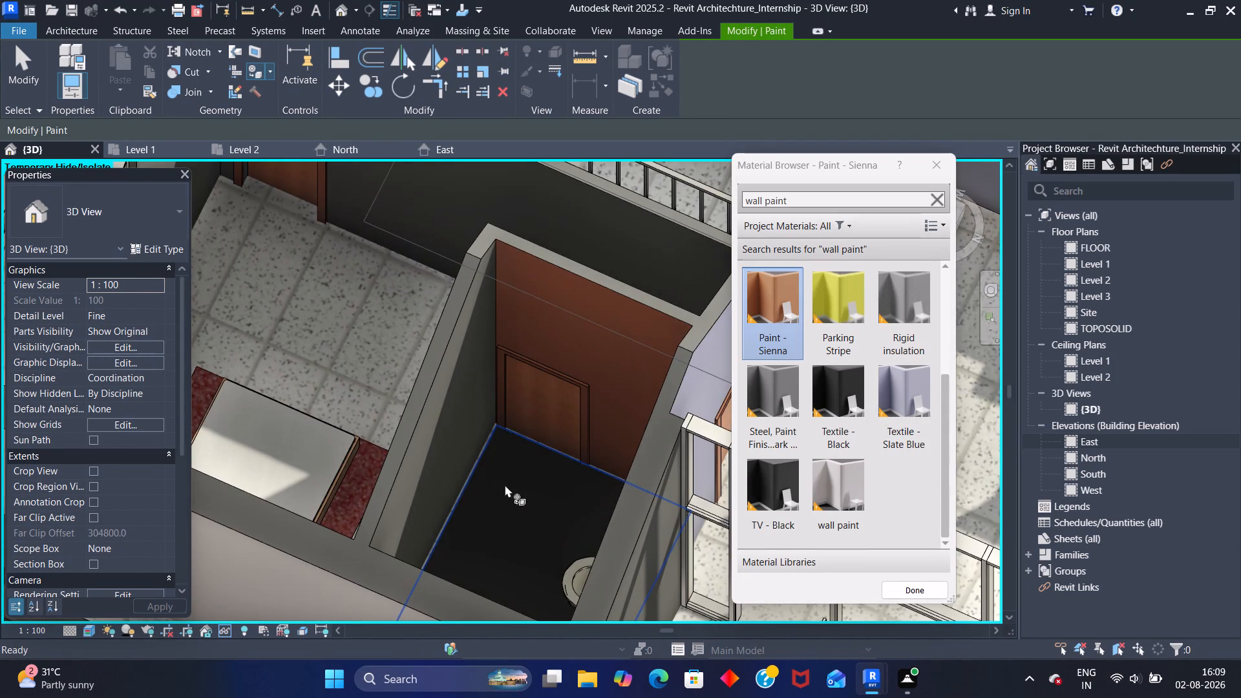
middle_click_drag(505, 485, 465, 387, "shift")
left_click(484, 353)
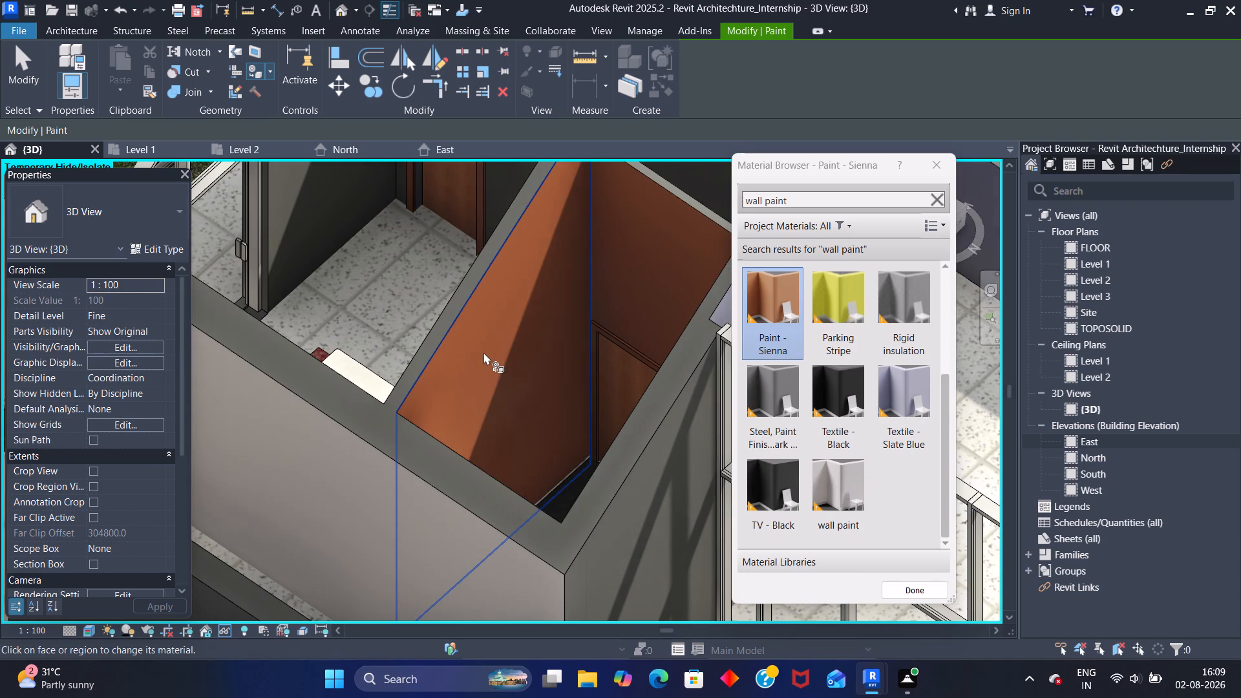
Paint the inner face of the exterior wall beside the bathtub with Paint - Sienna.
middle_click_drag(635, 338, 496, 370, "shift")
middle_click_drag(431, 341, 342, 325)
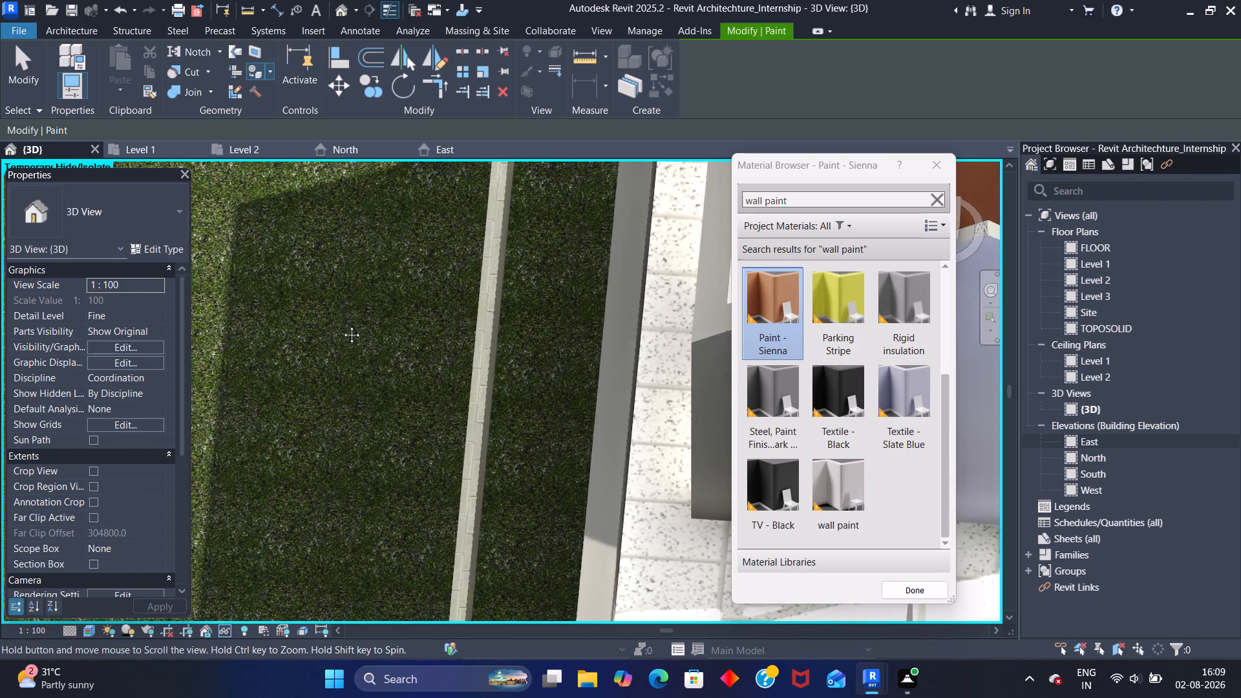
middle_click_drag(342, 325, 121, 311)
scroll(452, 305, "down", 4)
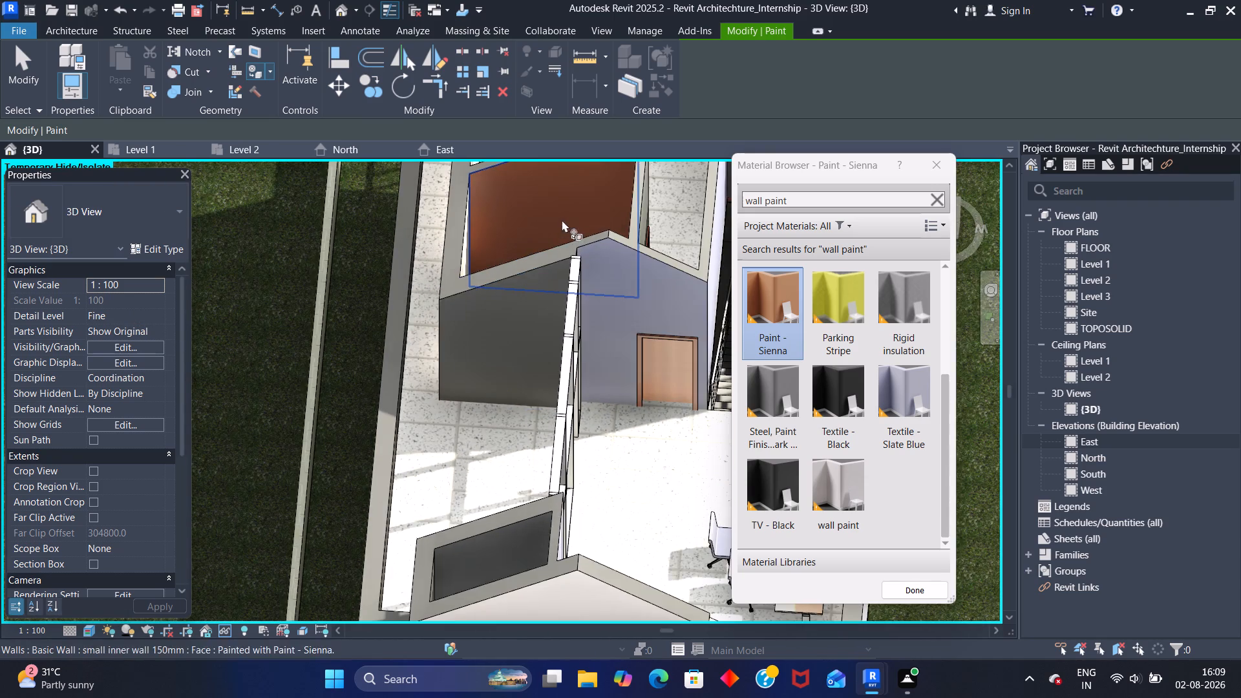
middle_click_drag(565, 215, 468, 257, "shift")
middle_click_drag(540, 268, 345, 272)
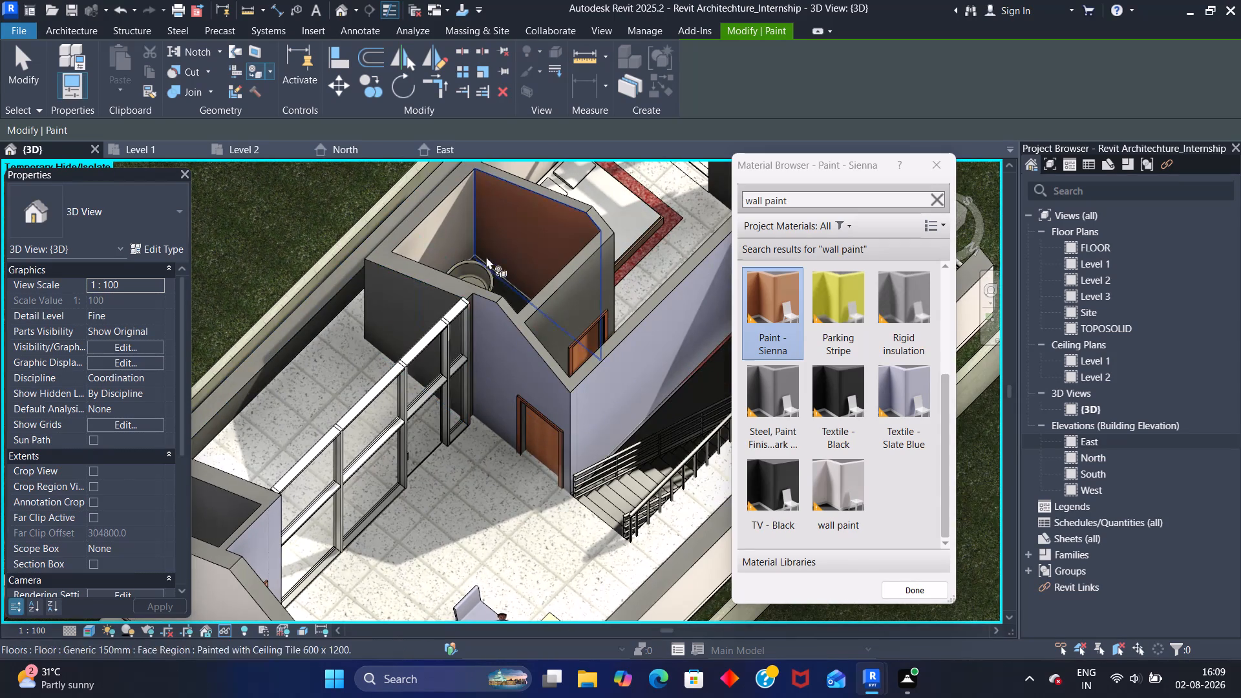
middle_click_drag(487, 256, 379, 301, "shift")
middle_click_drag(538, 328, 469, 299)
scroll(504, 306, "up", 2)
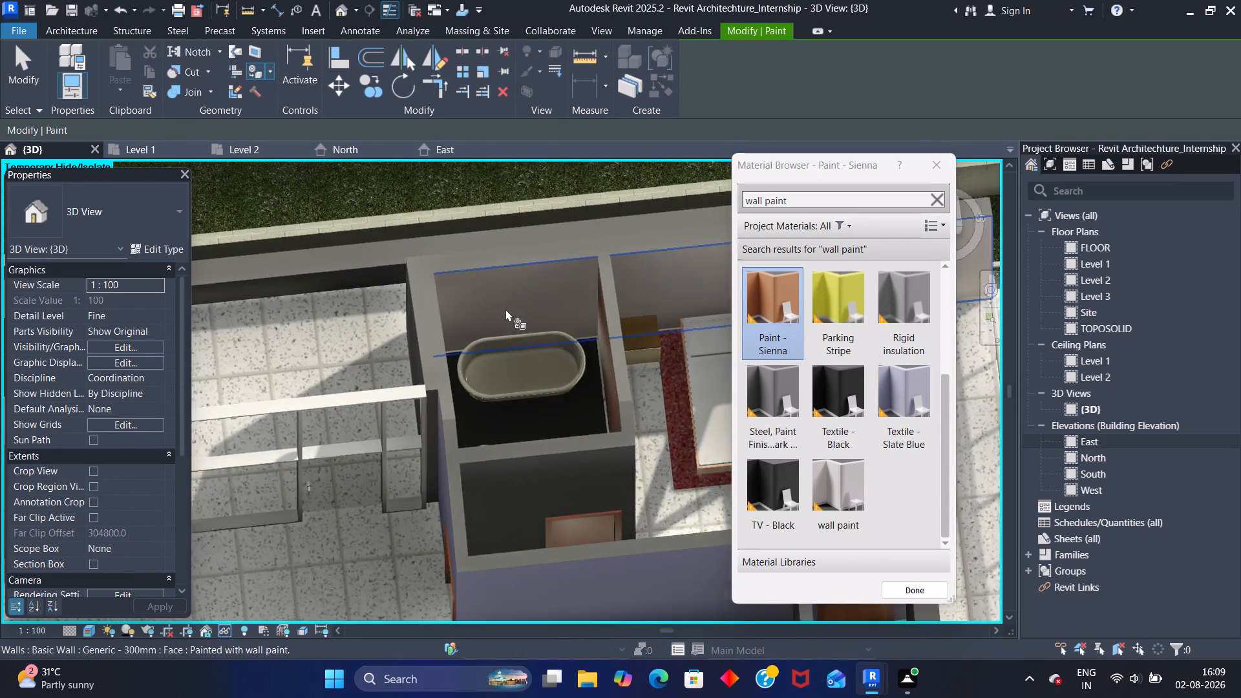
scroll(505, 309, "up", 2)
left_click(513, 290)
Paint the bathroom wall face behind the toilet and the short inner wall segment continuing it with Paint - Sienna.
middle_click_drag(577, 287, 495, 335, "shift")
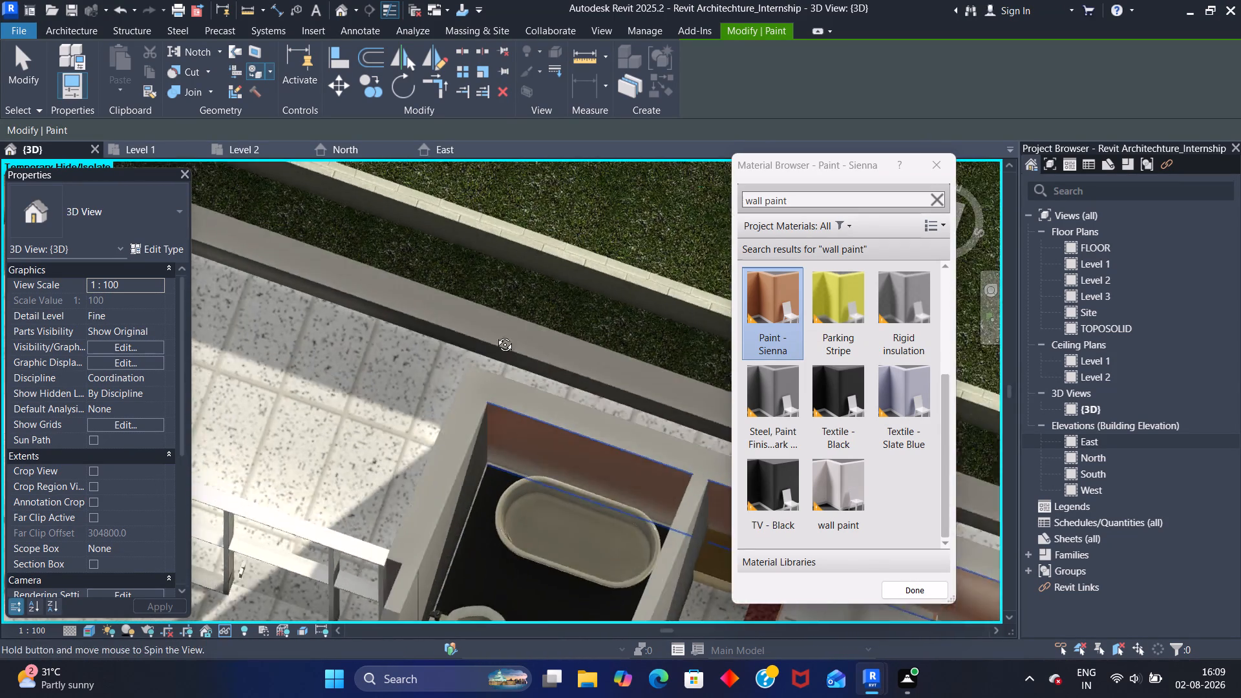
middle_click_drag(495, 335, 493, 335, "shift")
middle_click_drag(464, 352, 562, 194)
middle_click_drag(595, 341, 522, 336, "shift")
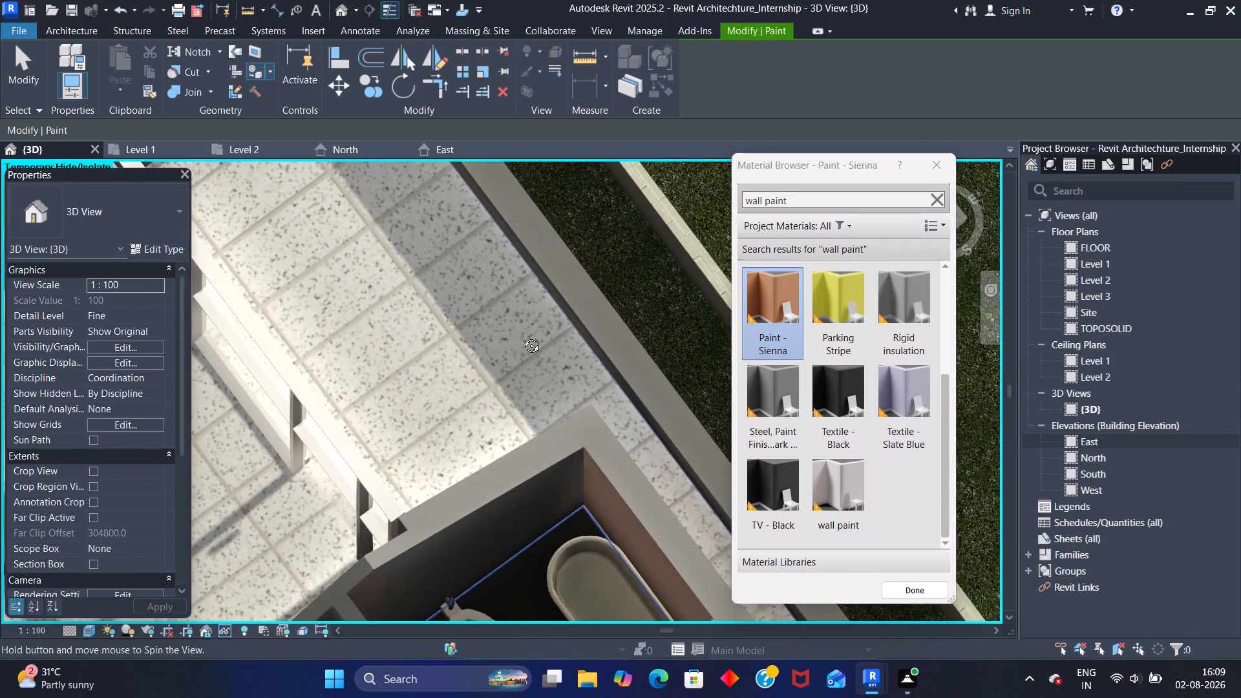
middle_click_drag(522, 336, 519, 334, "shift")
scroll(473, 350, "down", 5)
middle_click_drag(459, 353, 472, 221)
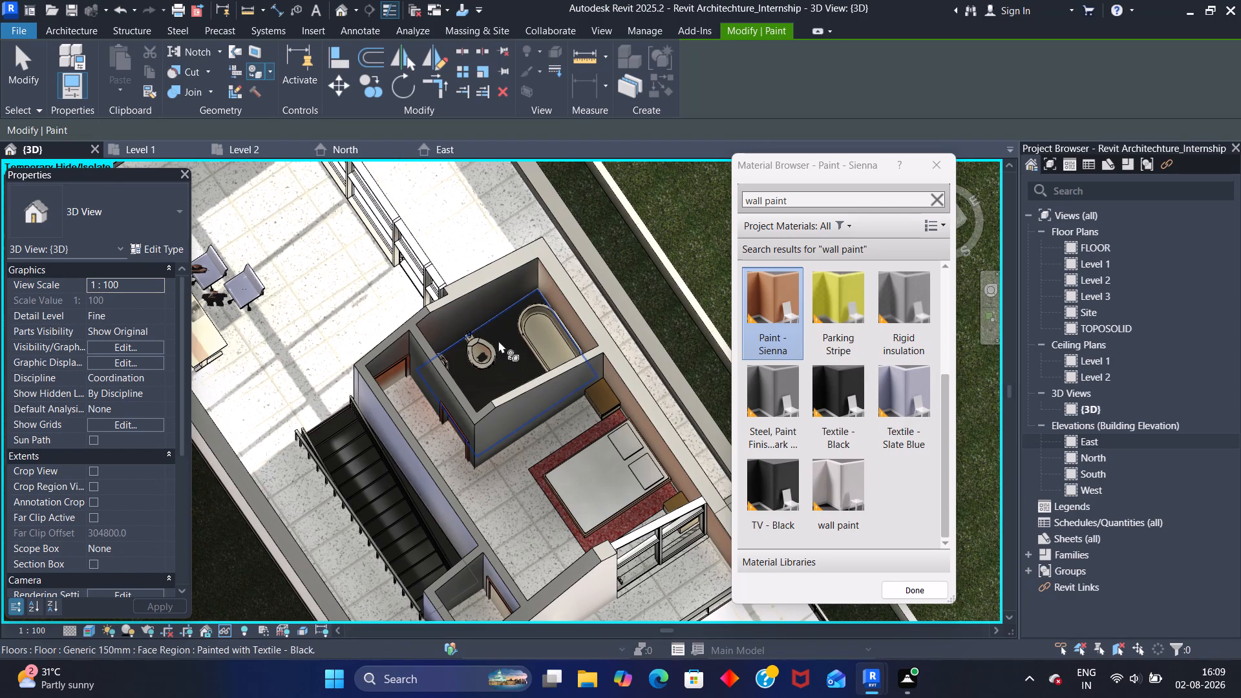
middle_click_drag(498, 341, 455, 278, "shift")
scroll(436, 318, "up", 6)
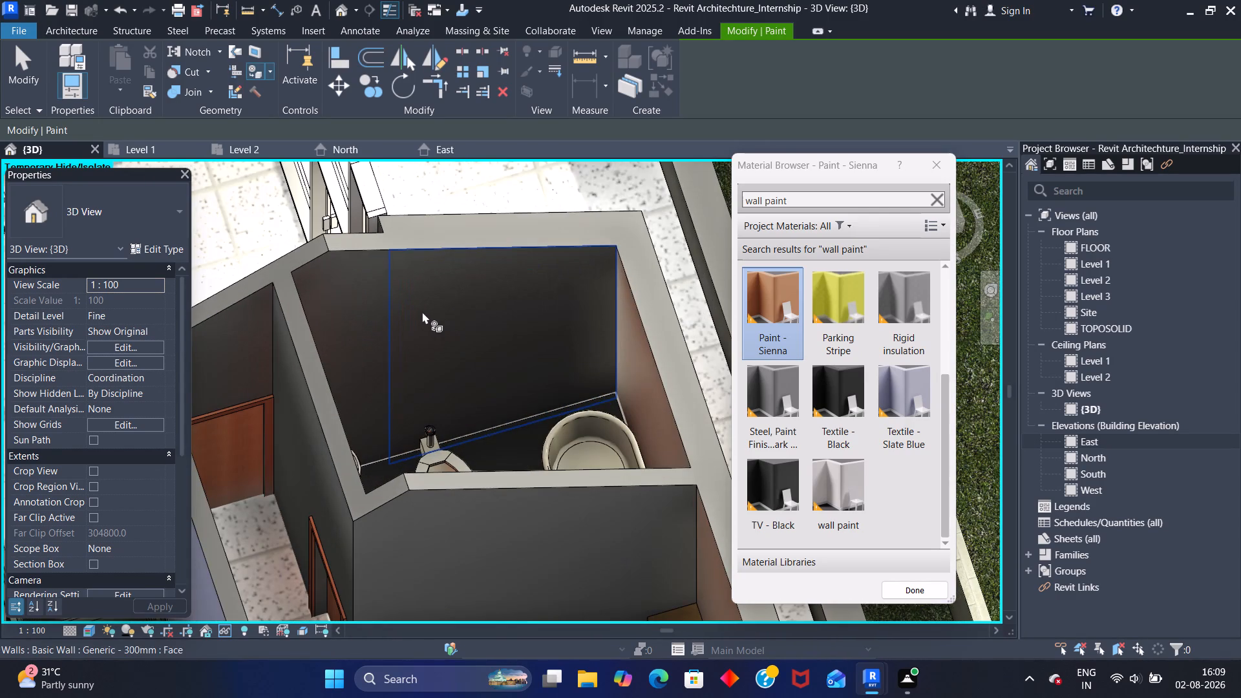
left_click(422, 317)
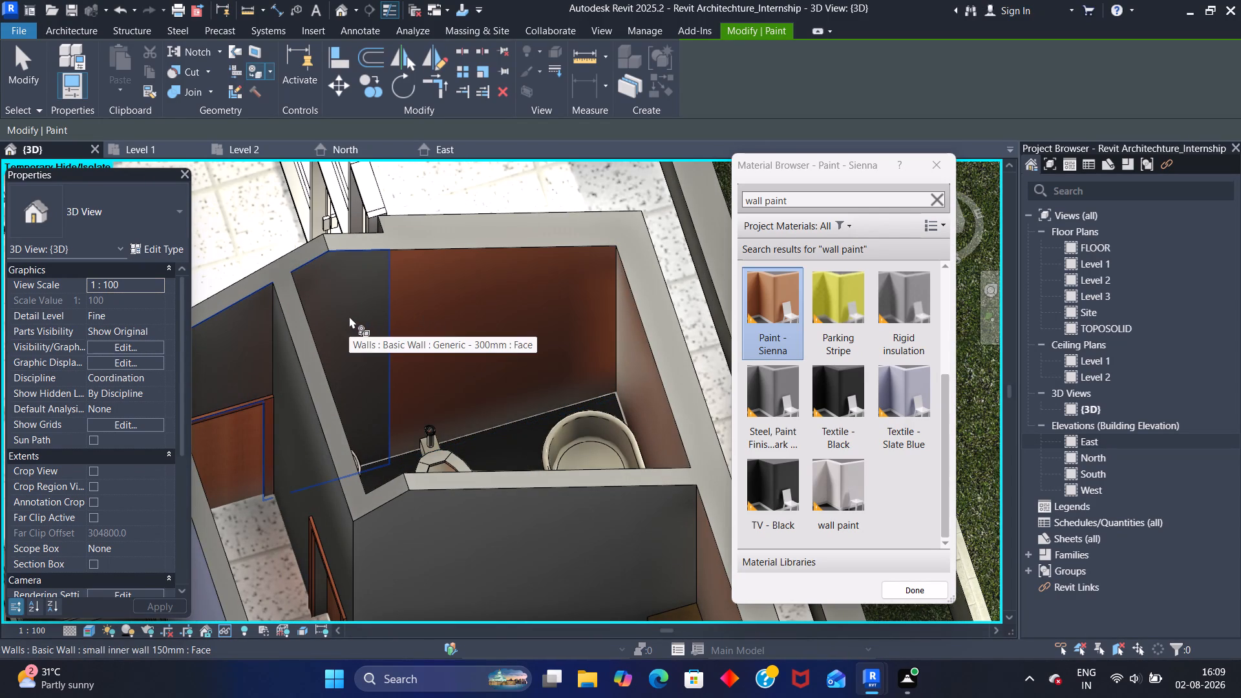
scroll(349, 316, "up", 5)
scroll(340, 300, "down", 2)
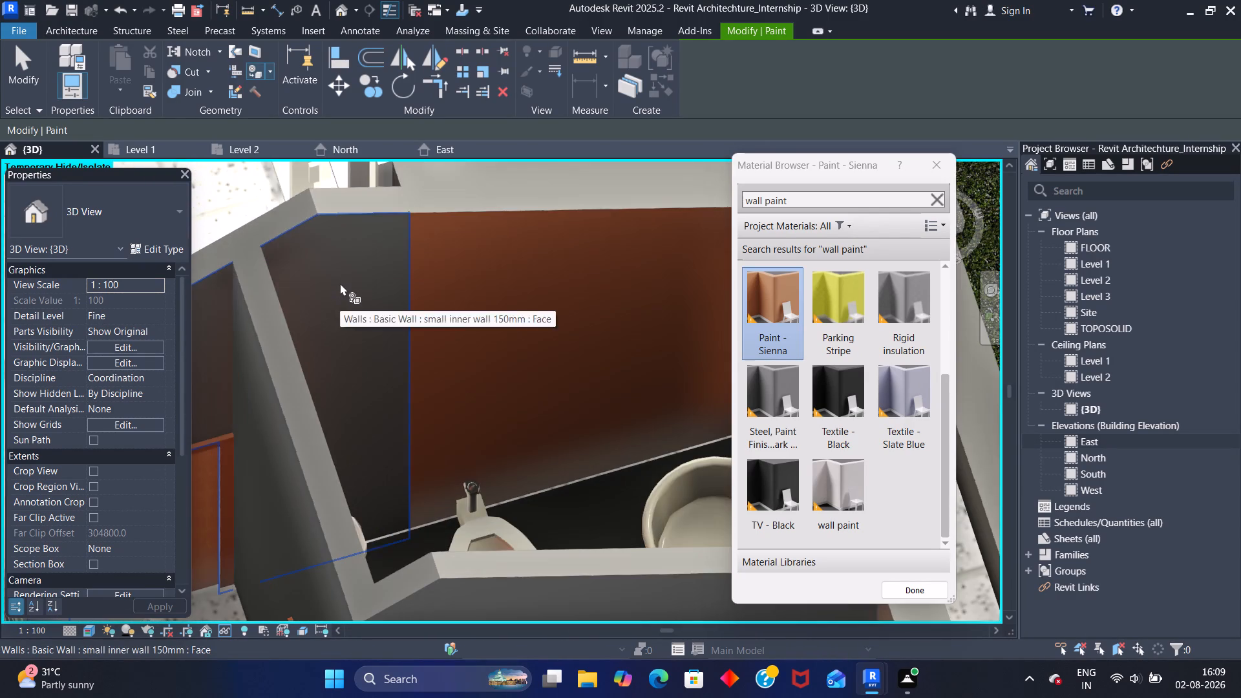
left_click(335, 268)
scroll(328, 281, "down", 6)
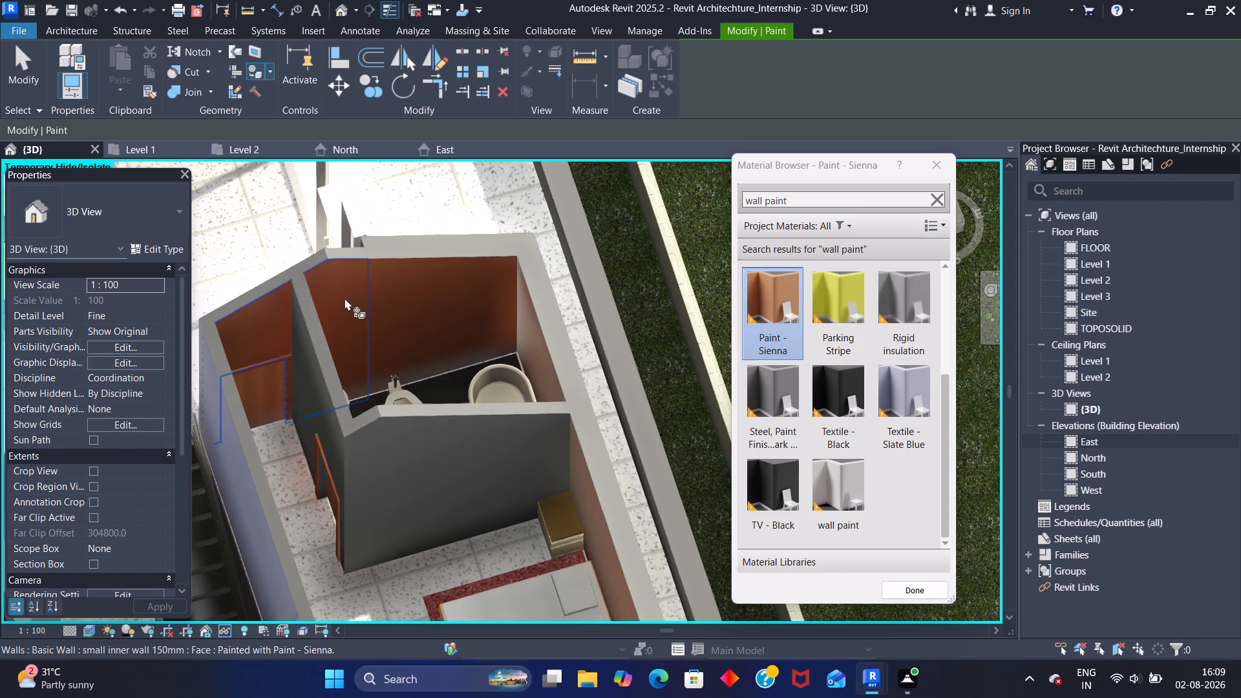
Inspect the painted bathroom walls and the adjoining bedroom from above and from several angles.
middle_click_drag(403, 291, 476, 273, "shift")
middle_click_drag(537, 224, 358, 338, "shift")
scroll(387, 248, "down", 4)
middle_click_drag(391, 236, 426, 261)
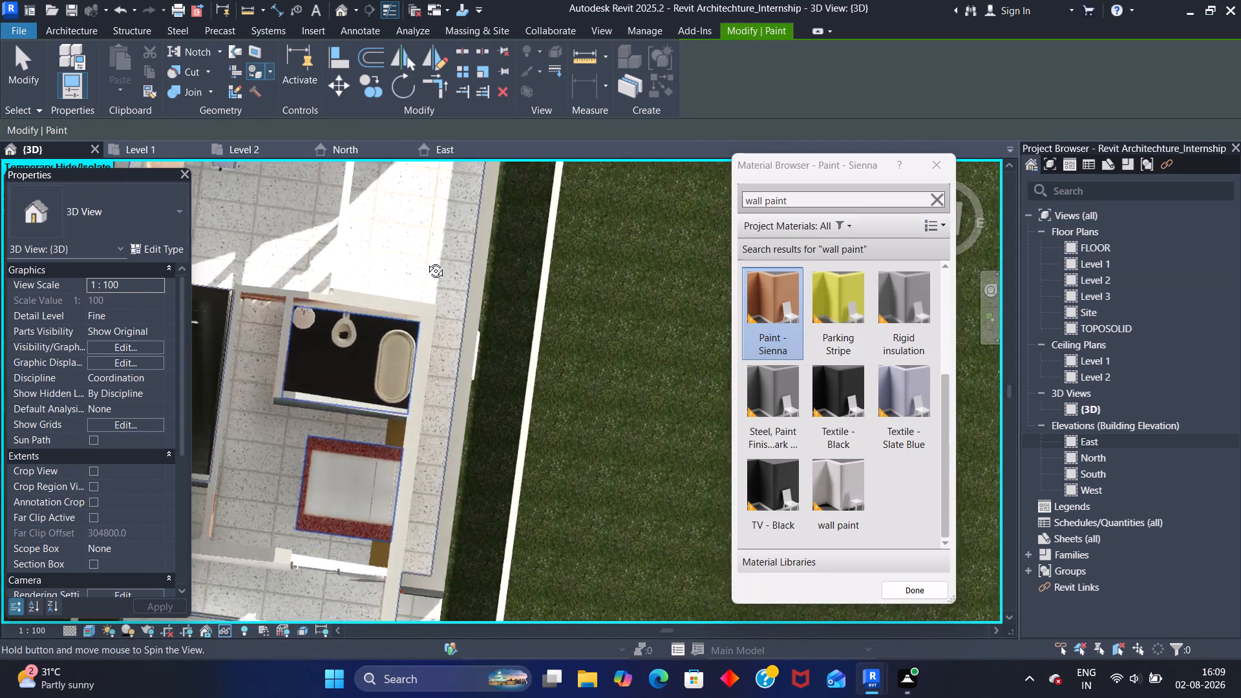
middle_click_drag(426, 261, 339, 280)
middle_click_drag(307, 187, 404, 198)
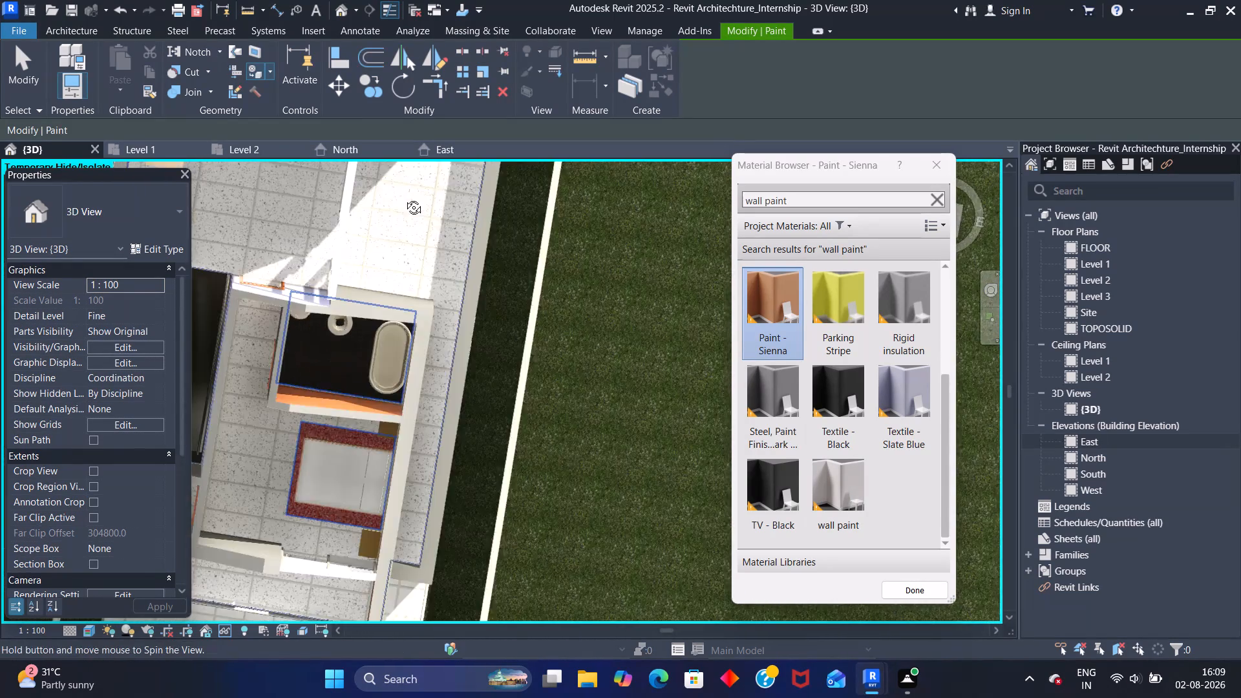
middle_click_drag(404, 198, 332, 242)
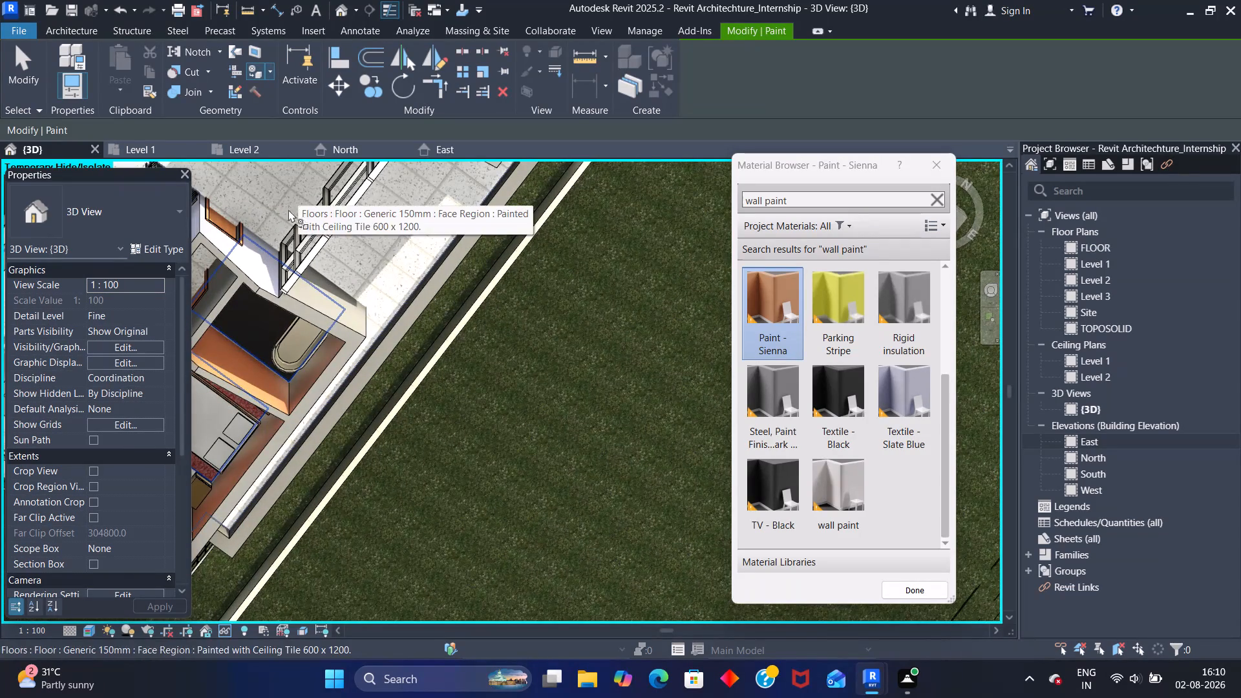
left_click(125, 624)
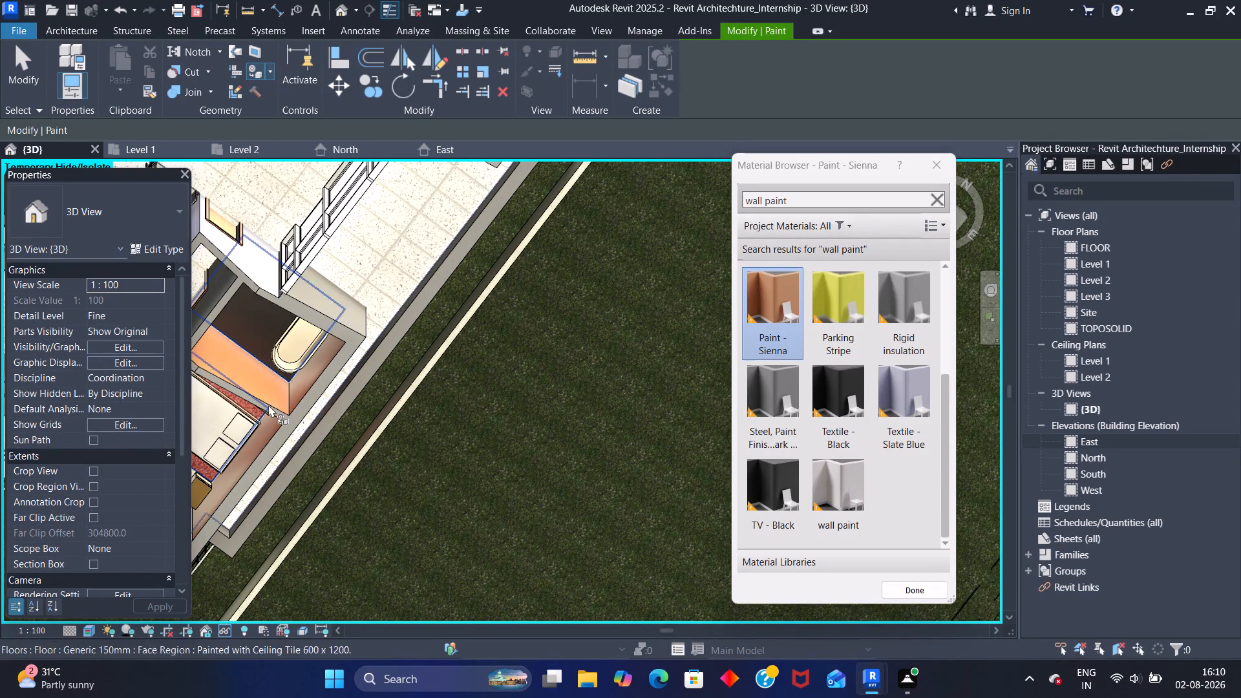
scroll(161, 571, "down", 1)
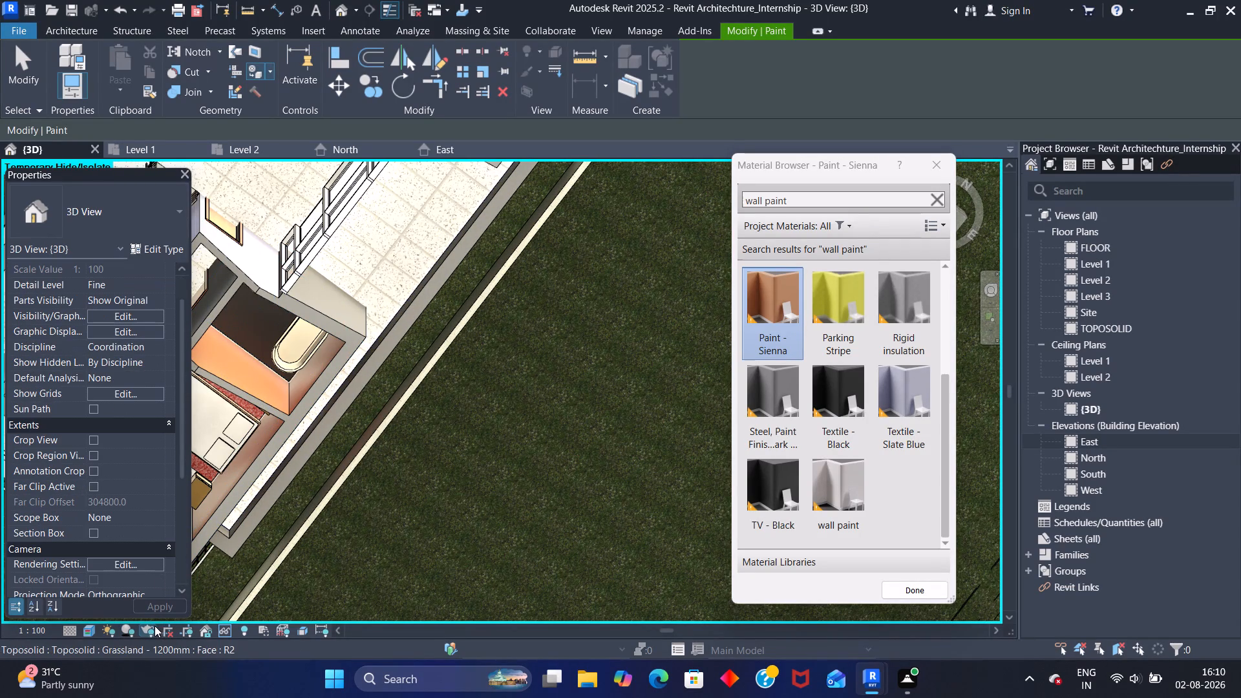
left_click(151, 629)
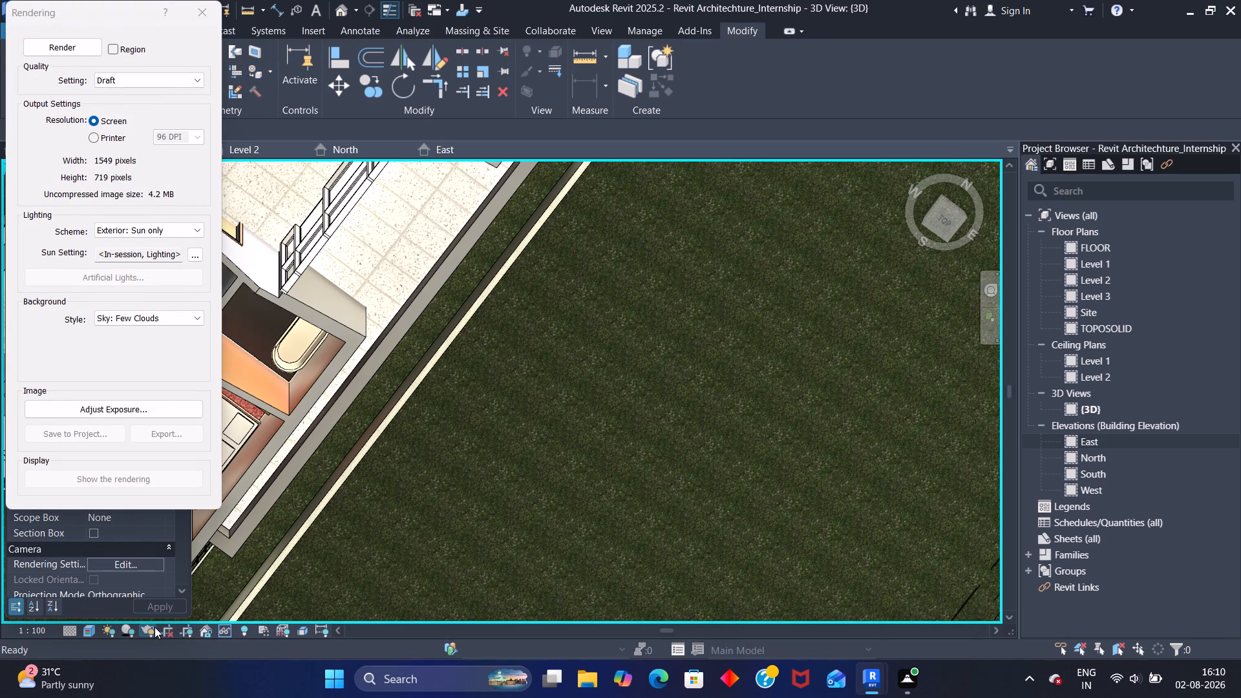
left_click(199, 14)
Examine the roofless house from all around, checking the exterior walls and the painted upper-floor interior walls.
scroll(387, 372, "down", 2)
scroll(451, 385, "down", 3)
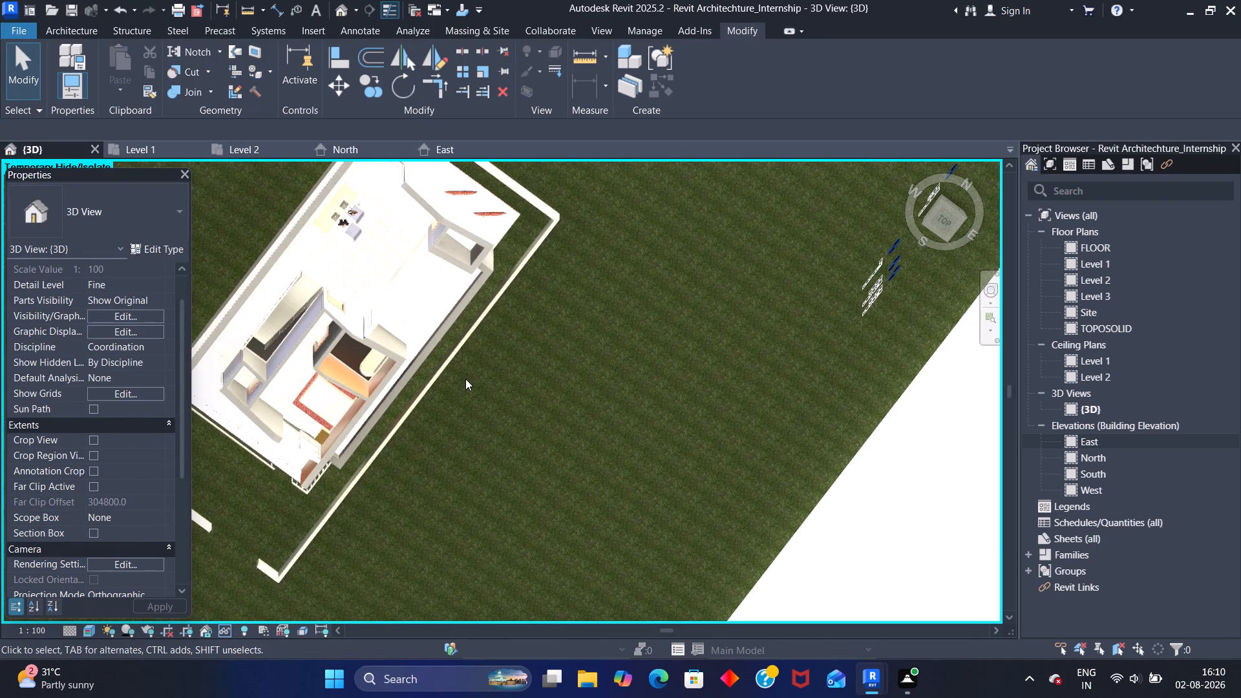
middle_click_drag(631, 271, 439, 315, "shift")
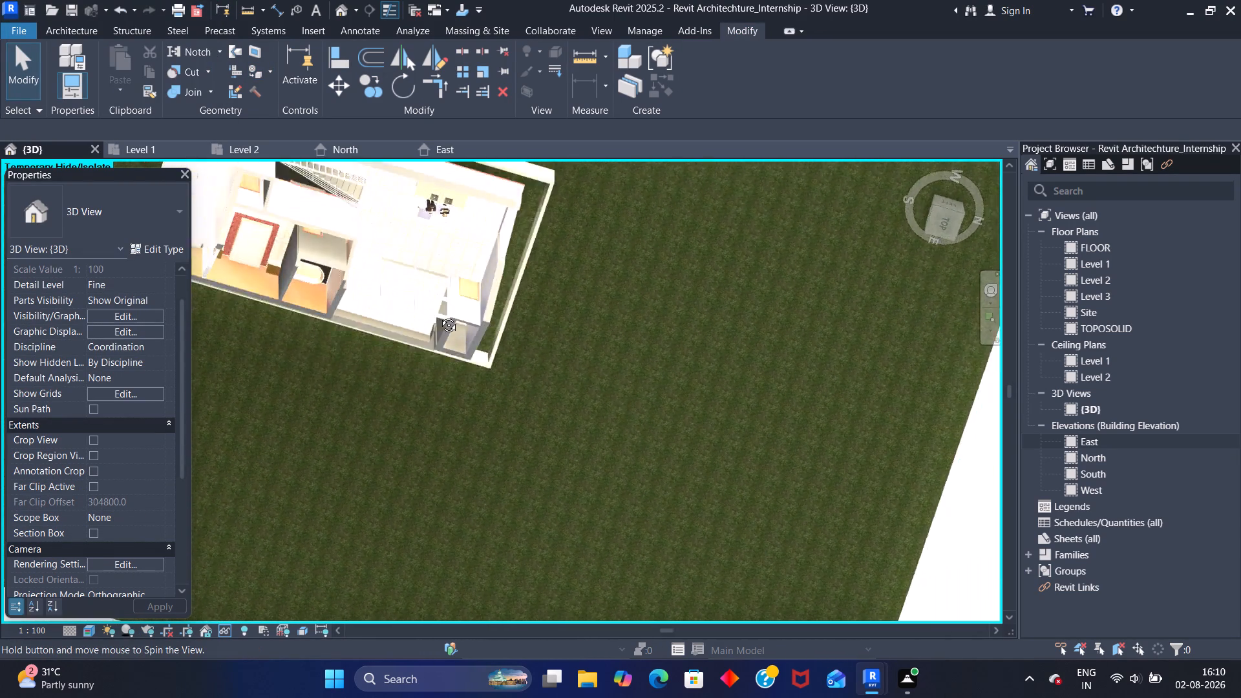
middle_click_drag(439, 315, 466, 171, "shift")
scroll(573, 295, "down", 2)
middle_click_drag(617, 253, 603, 284, "shift")
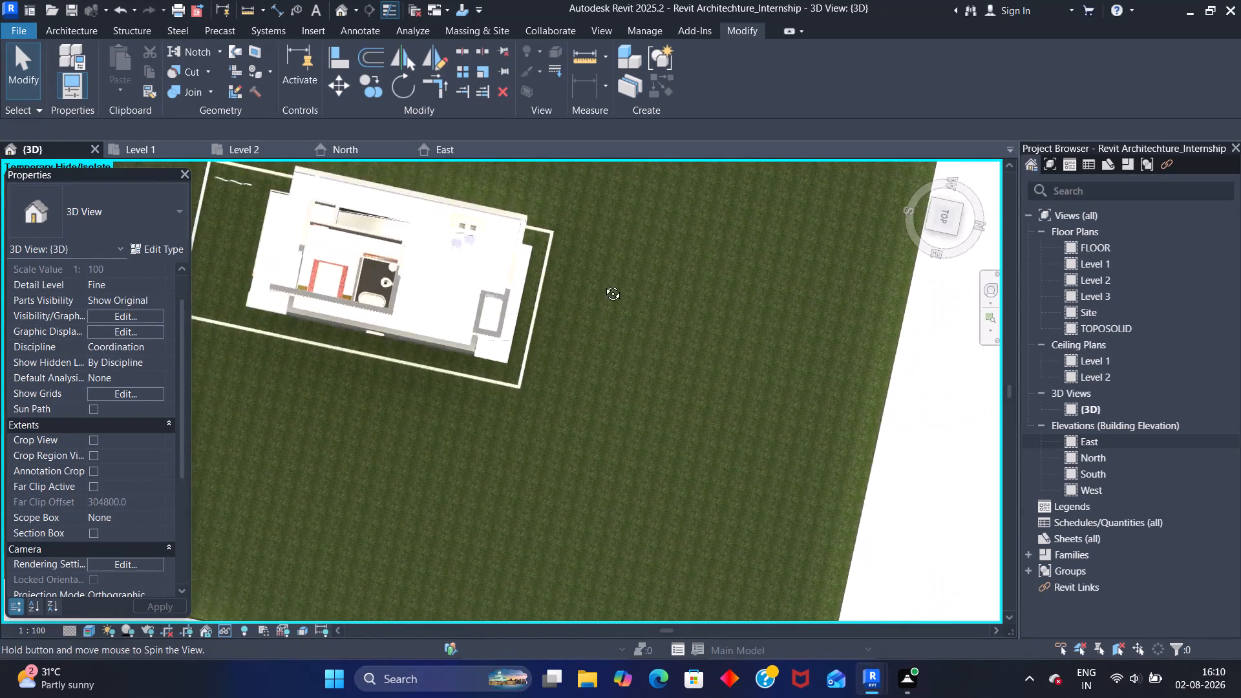
middle_click_drag(603, 284, 529, 160, "shift")
middle_click_drag(471, 496, 460, 353, "shift")
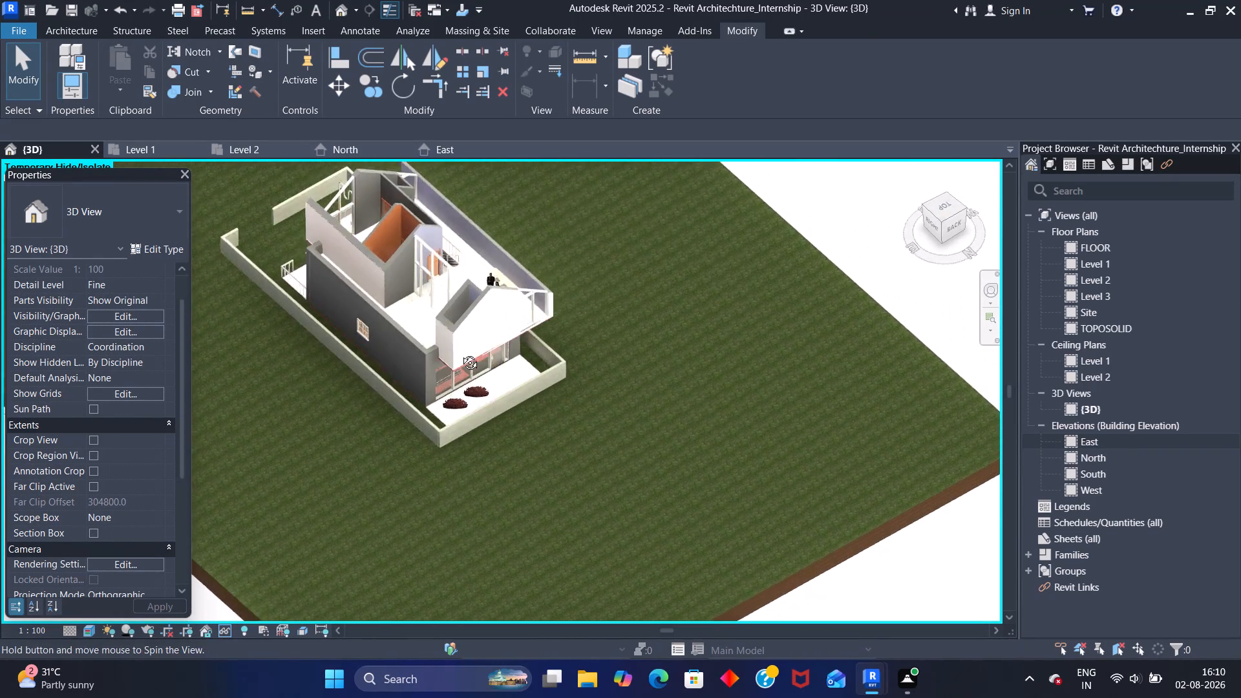
middle_click_drag(460, 353, 478, 339, "shift")
middle_click_drag(432, 407, 463, 290, "shift")
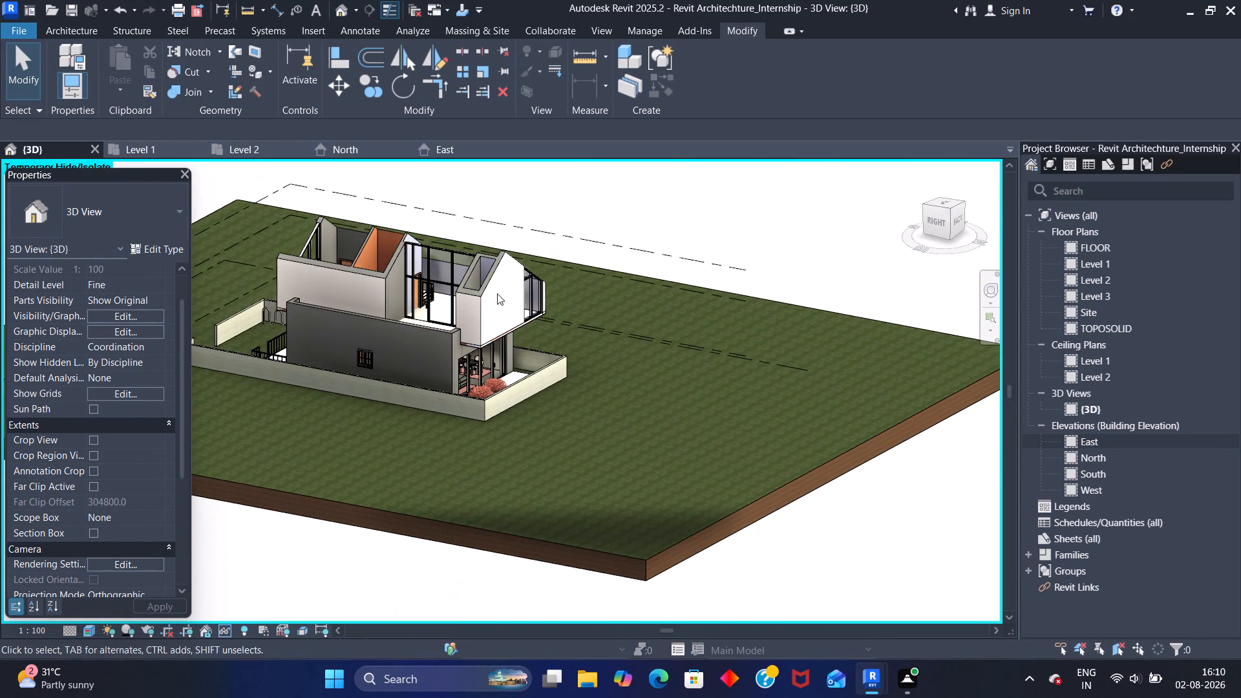
middle_click_drag(593, 330, 319, 388)
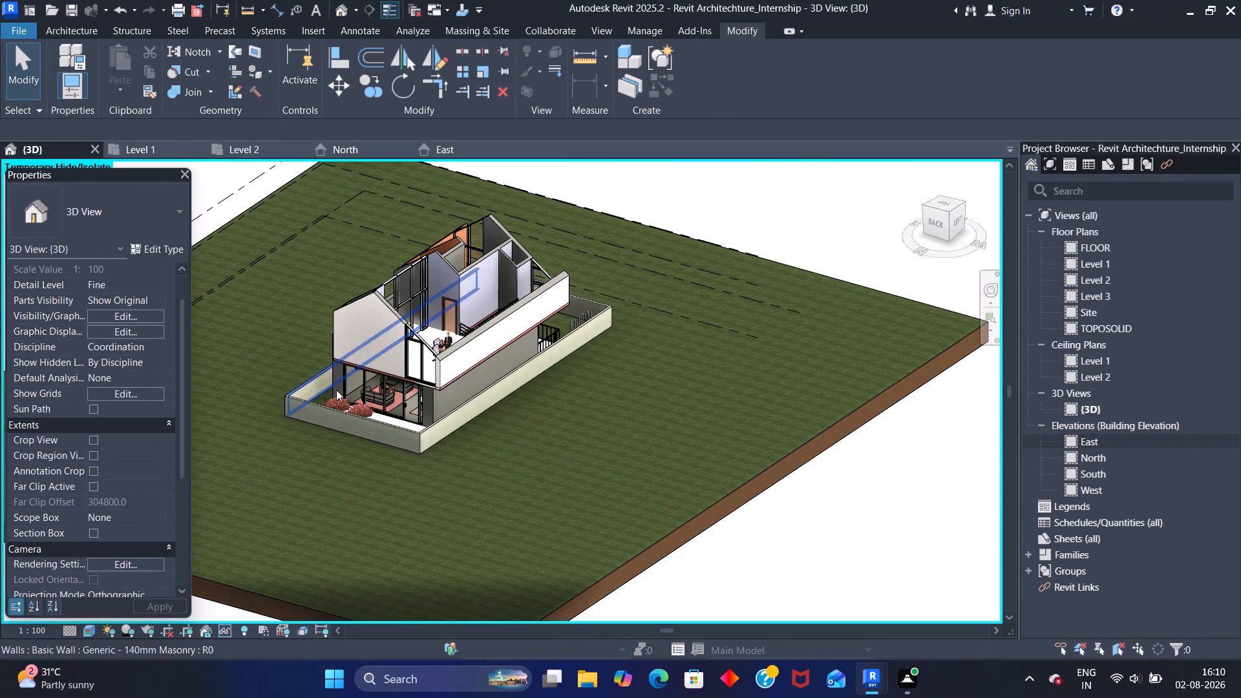
middle_click_drag(545, 375, 480, 435)
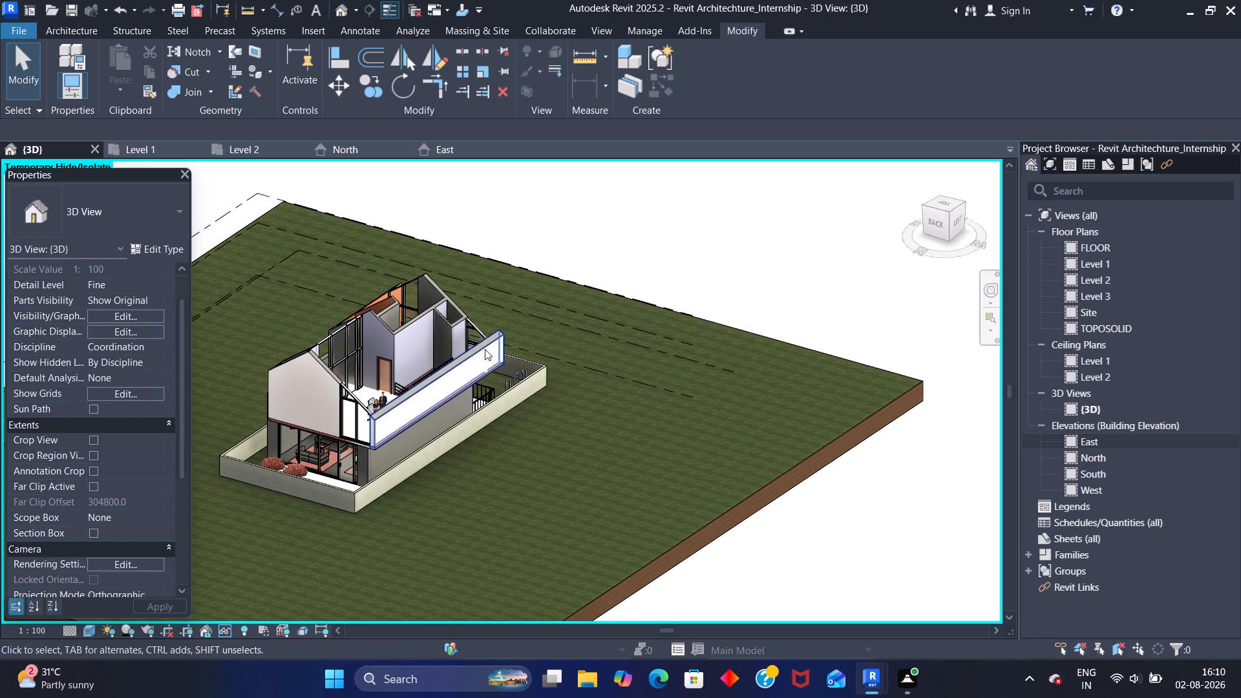
middle_click_drag(480, 299, 473, 385, "shift")
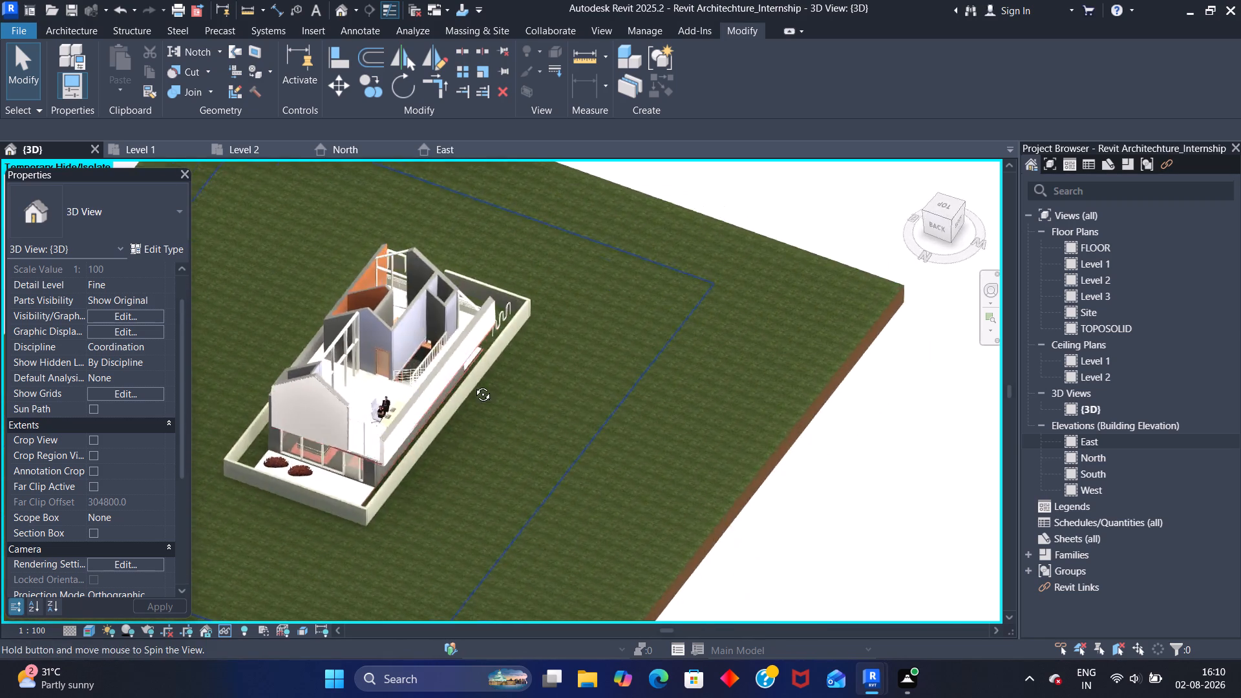
middle_click_drag(473, 385, 432, 327, "shift")
middle_click_drag(332, 377, 418, 337)
scroll(416, 394, "up", 4)
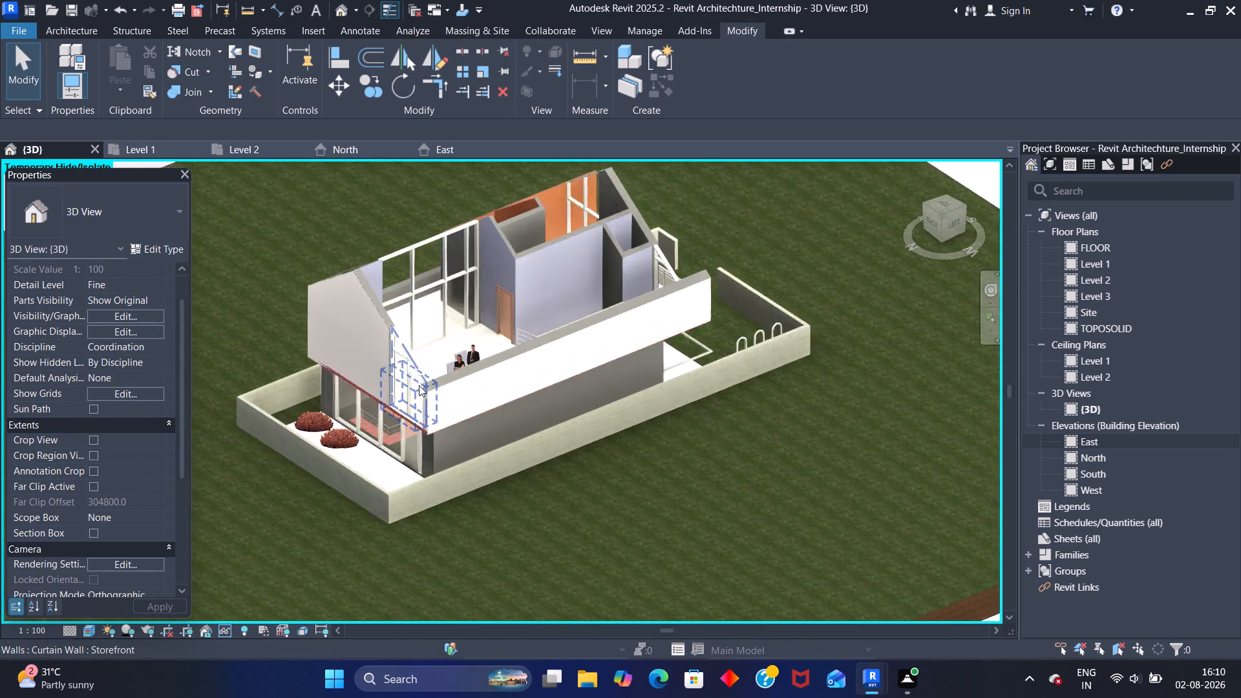
scroll(419, 385, "up", 1)
middle_click_drag(504, 288, 448, 426)
scroll(453, 416, "up", 2)
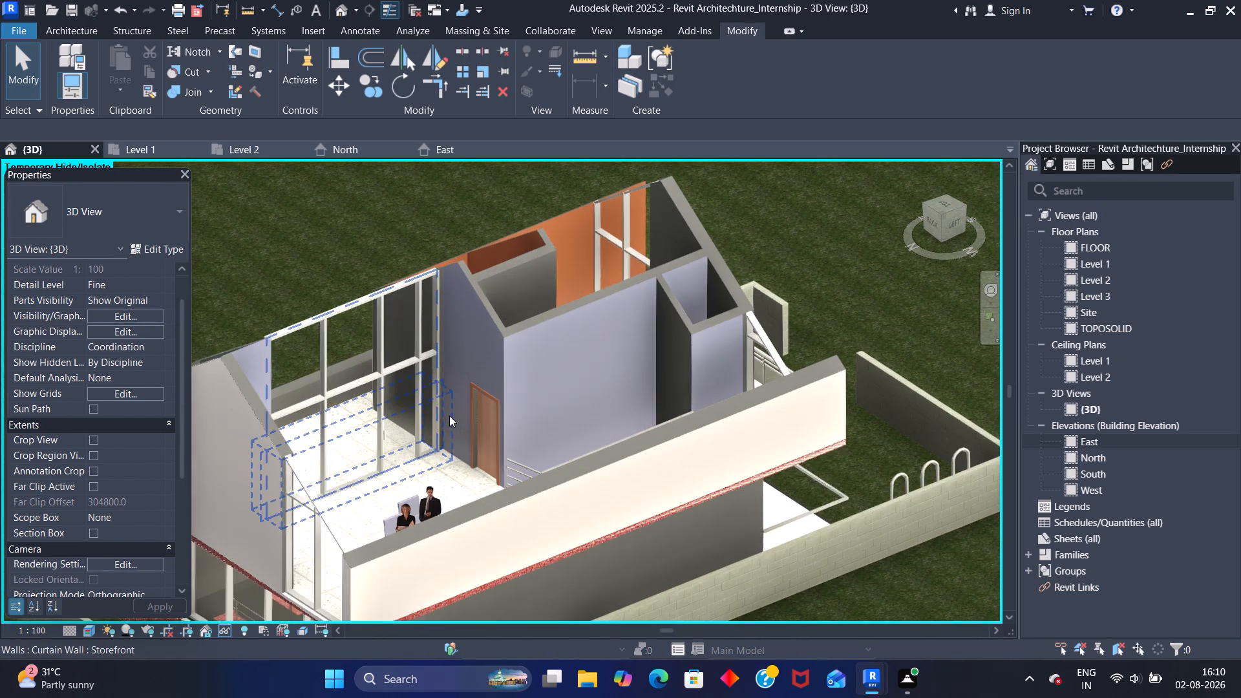
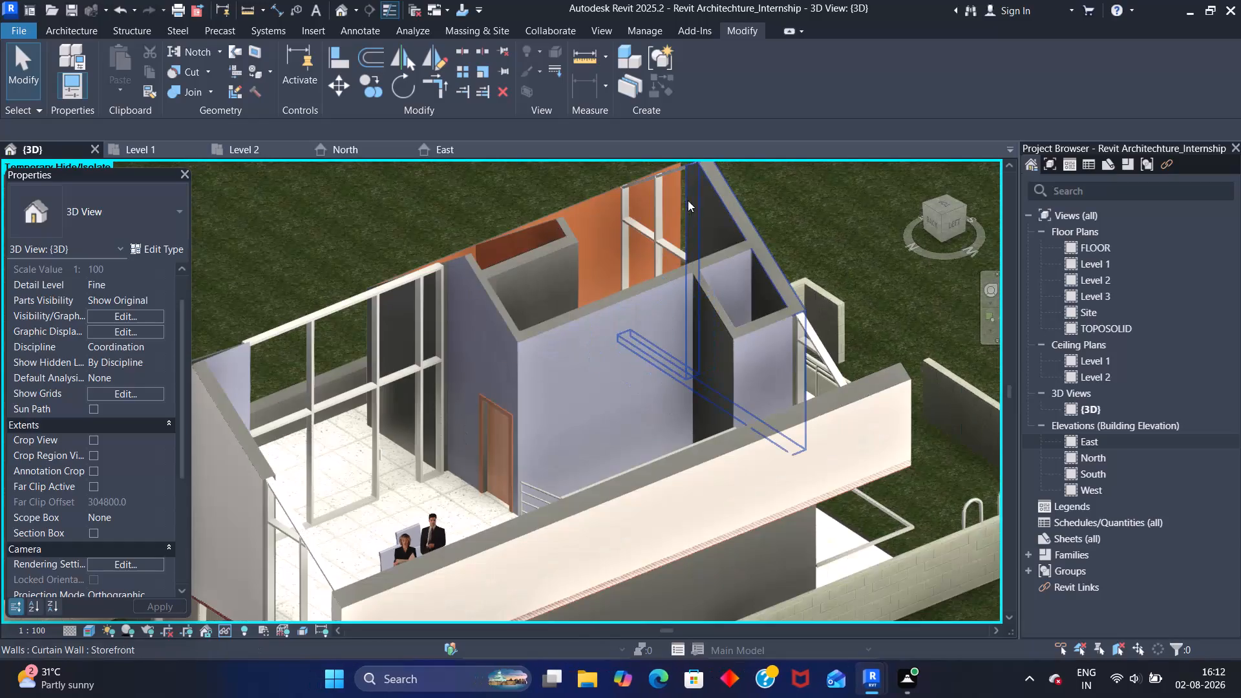
Examine the roofless upper floor from the rear and front, including the bedroom seen through the balcony glazing.
middle_click_drag(688, 200, 617, 291)
scroll(607, 280, "up", 11)
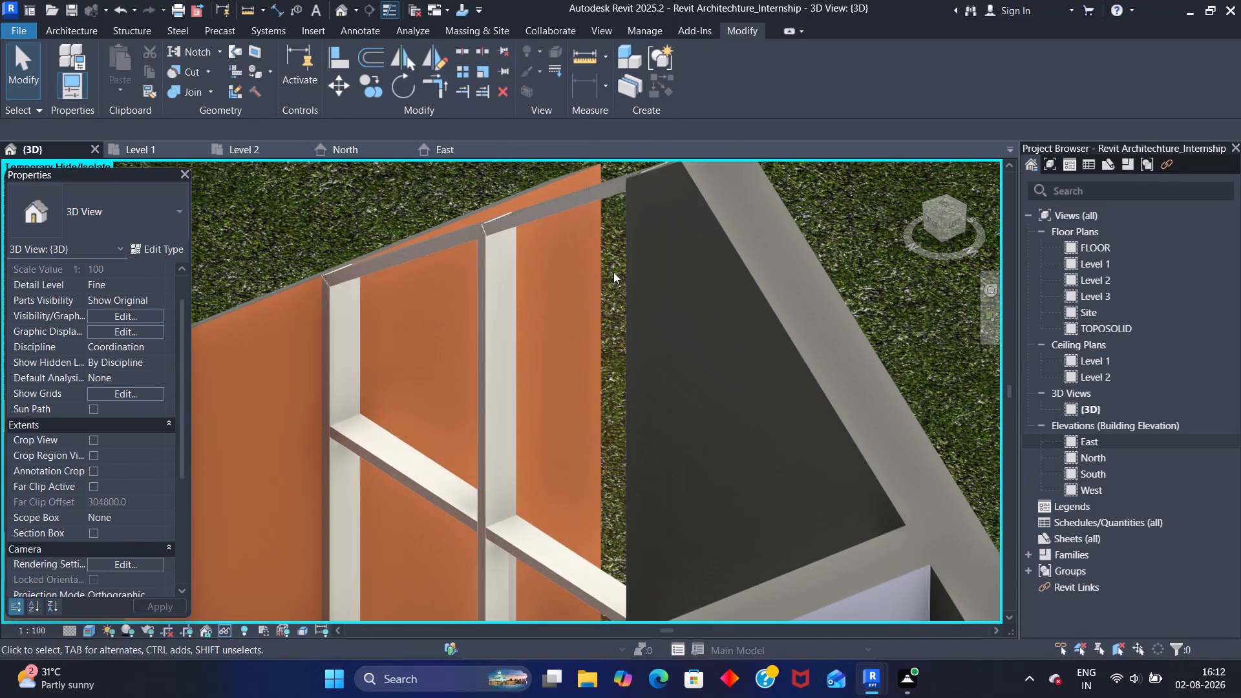
scroll(613, 271, "down", 9)
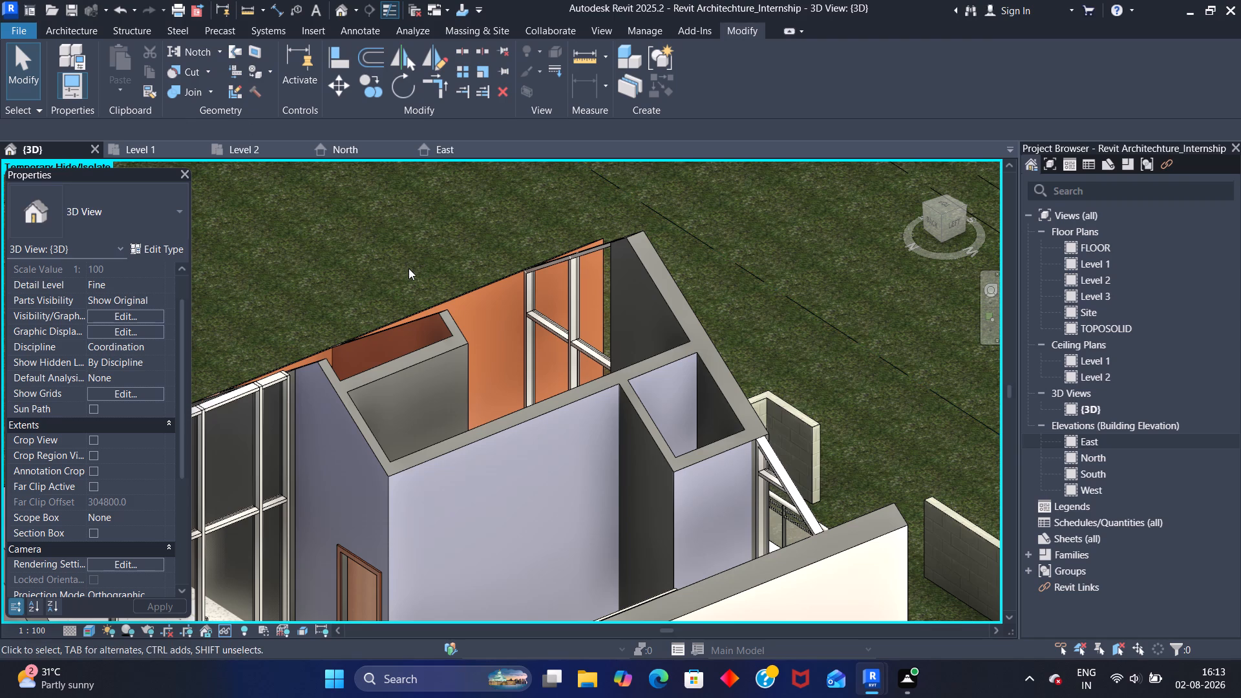
middle_click_drag(412, 268, 283, 233, "shift")
scroll(548, 394, "down", 1)
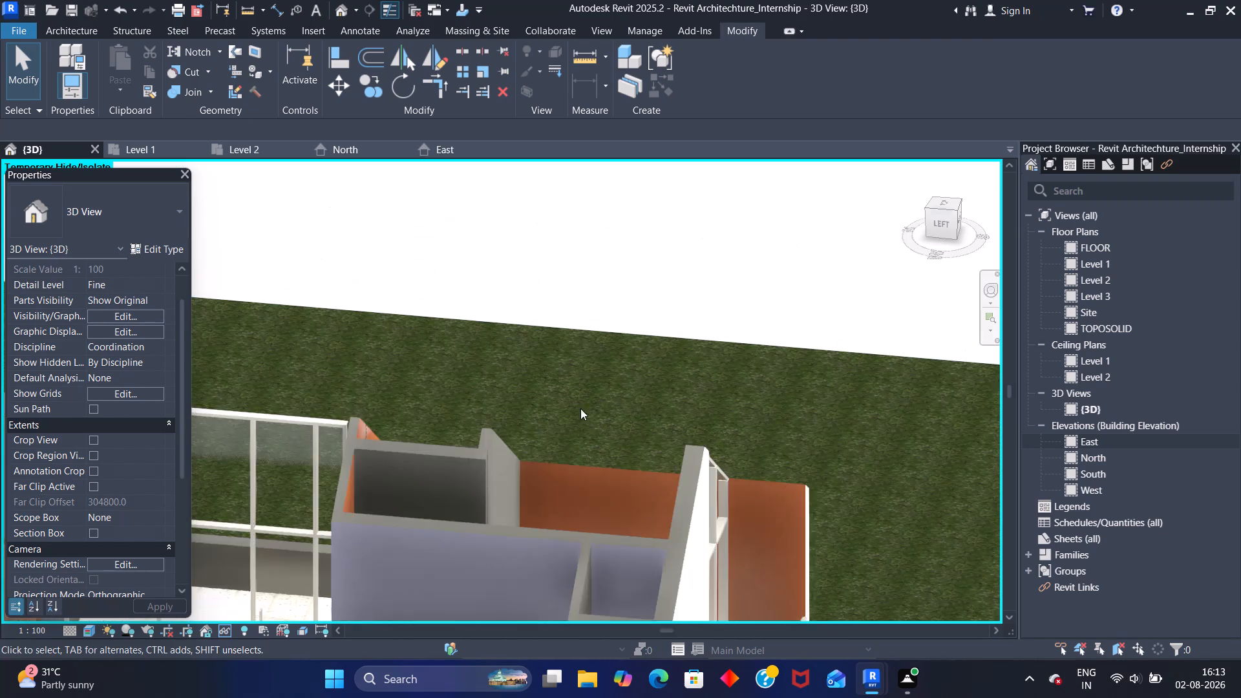
scroll(580, 408, "down", 1)
middle_click_drag(836, 493, 672, 502, "shift")
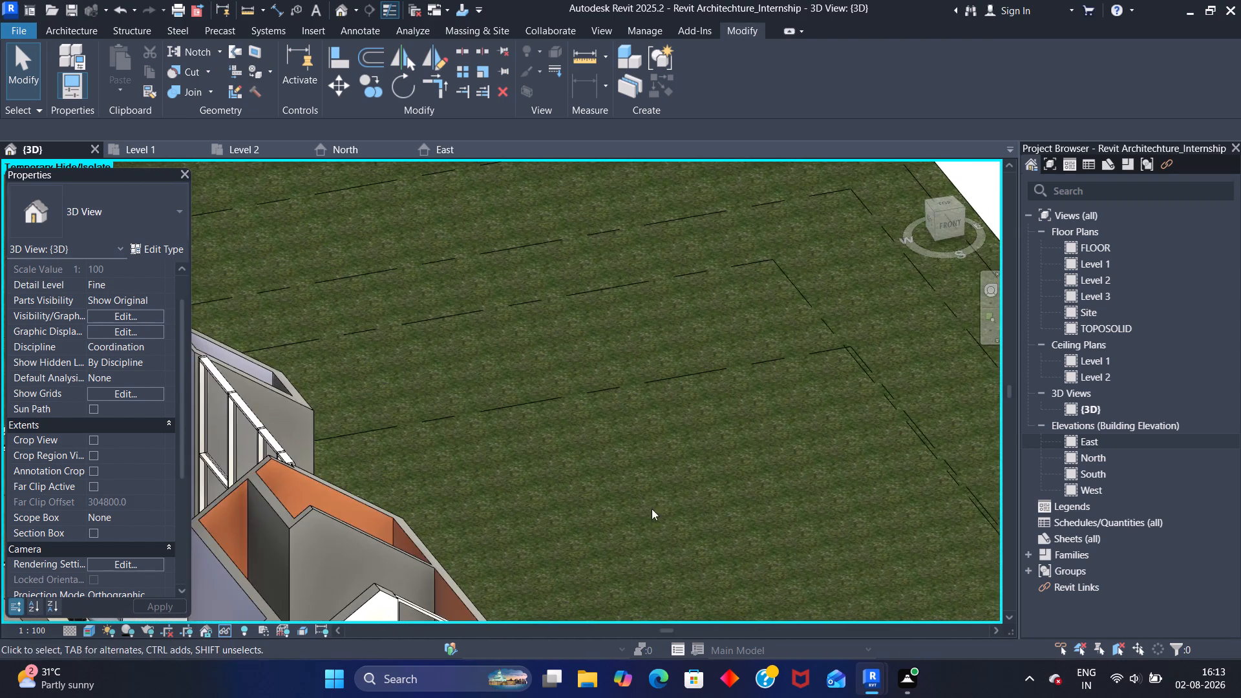
middle_click_drag(604, 489, 752, 234)
middle_click_drag(683, 432, 644, 294)
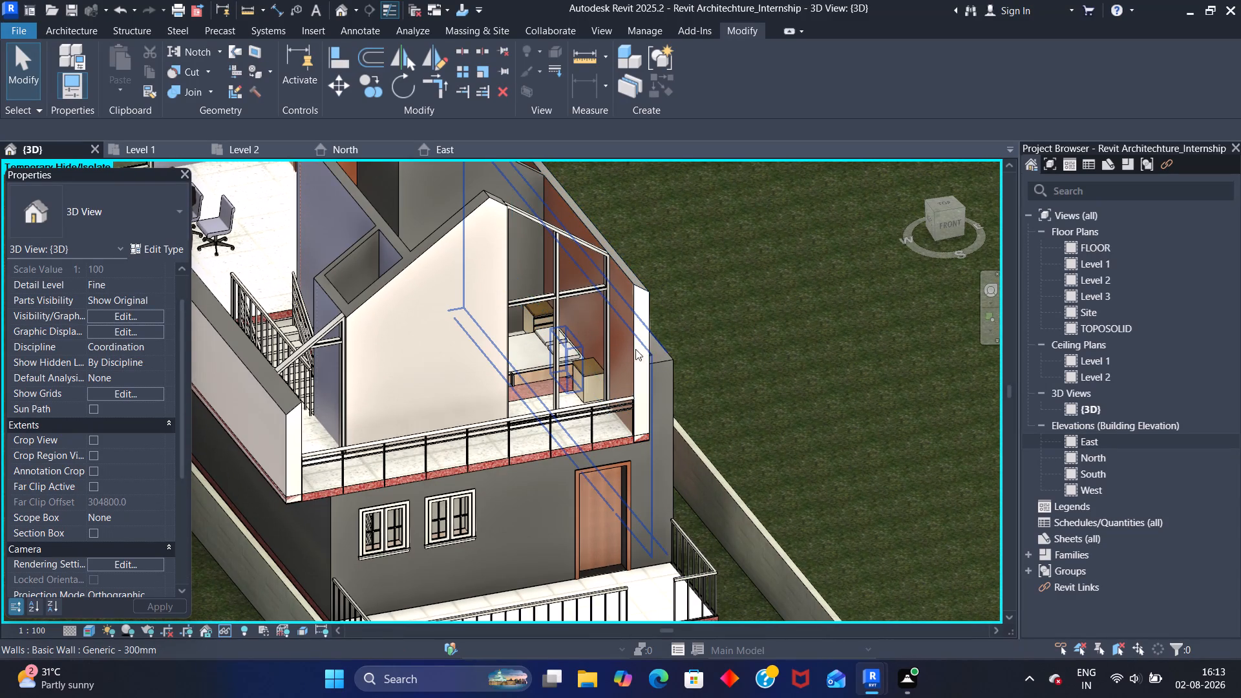
middle_click_drag(710, 339, 593, 350, "shift")
middle_click_drag(430, 288, 431, 288)
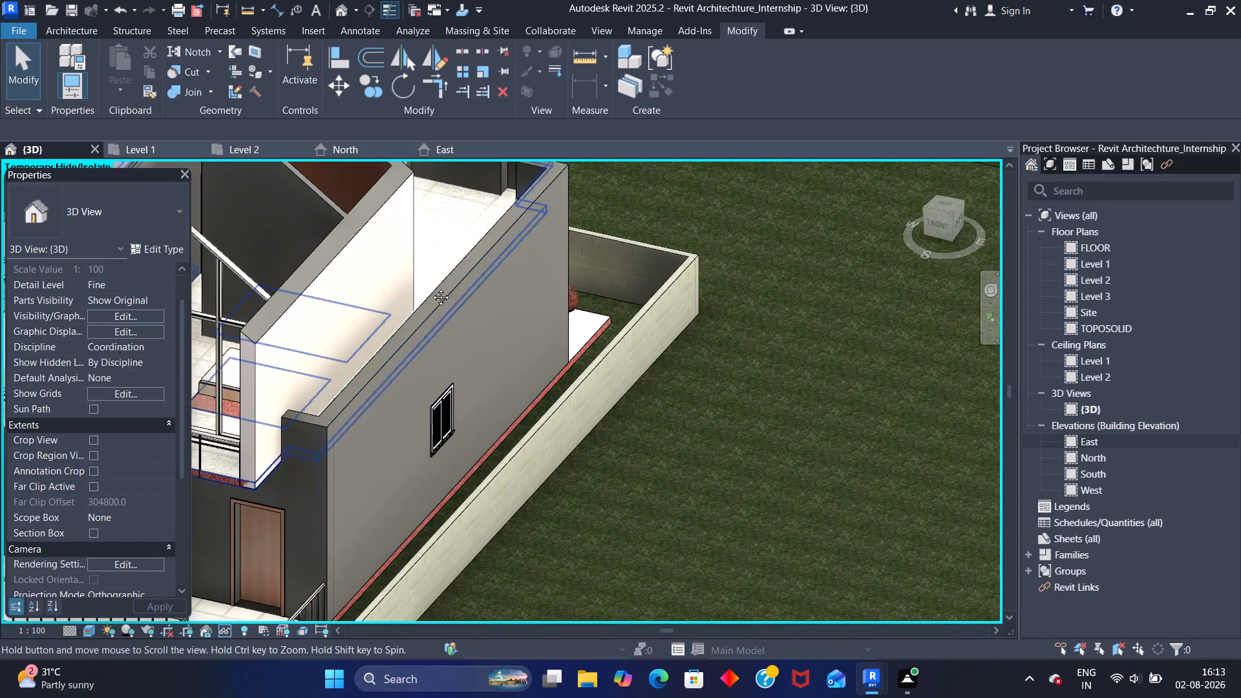
middle_click_drag(431, 288, 718, 321)
middle_click_drag(539, 339, 604, 348, "shift")
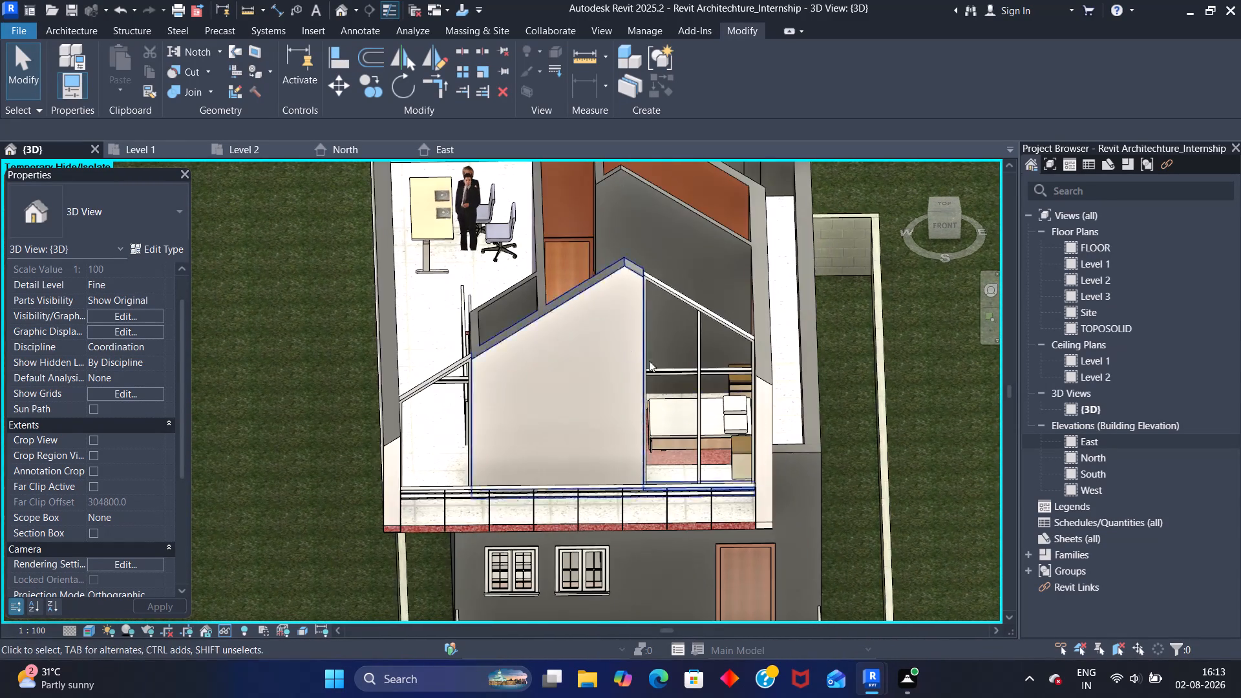
scroll(659, 363, "up", 8)
middle_click_drag(776, 341, 799, 333, "shift")
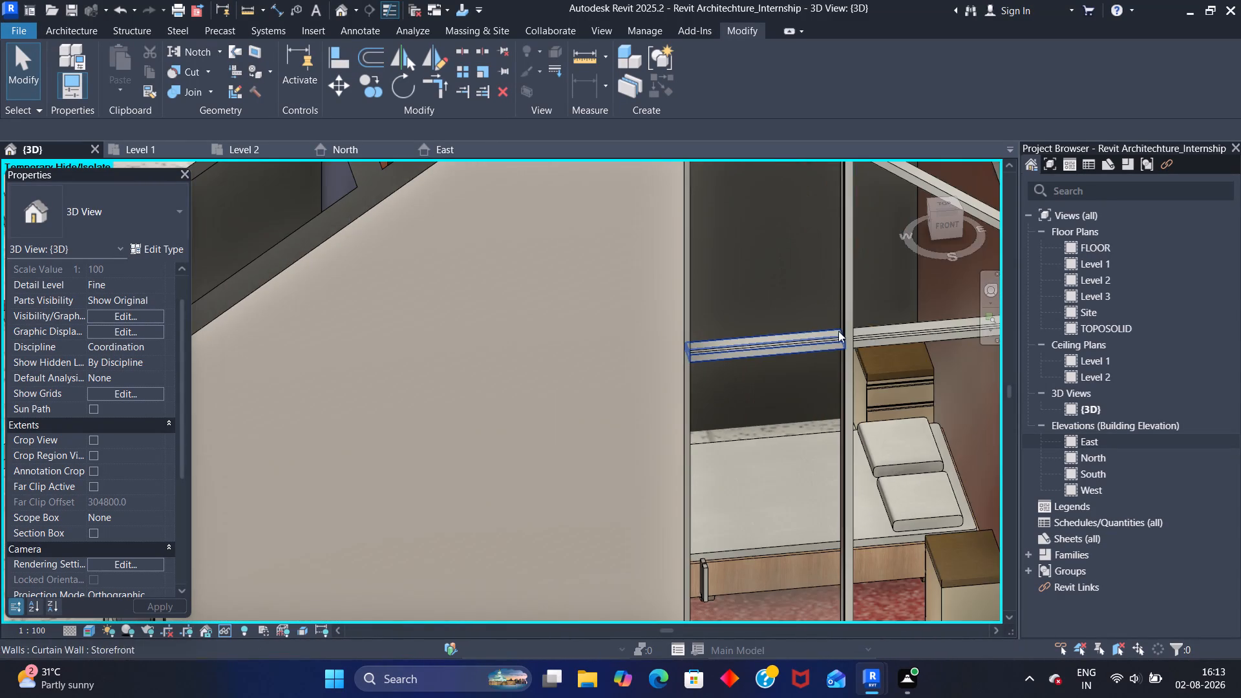
middle_click_drag(863, 317, 629, 355)
scroll(781, 320, "up", 7)
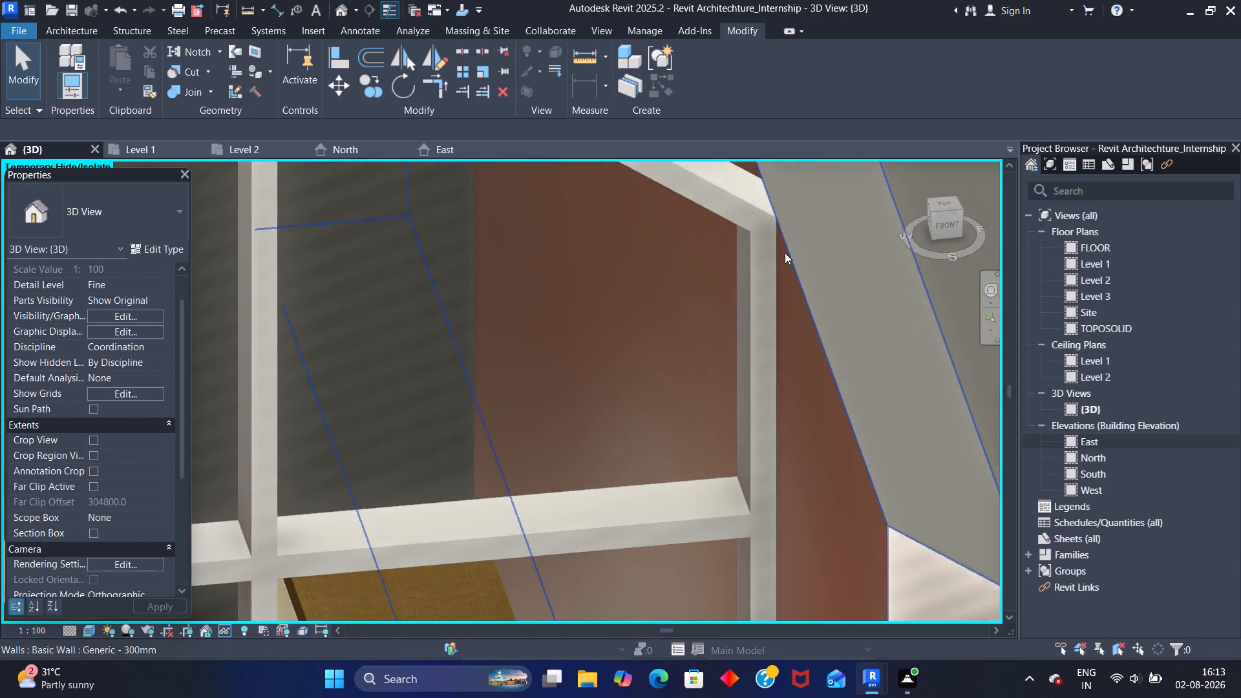
scroll(785, 253, "up", 3)
scroll(756, 254, "down", 14)
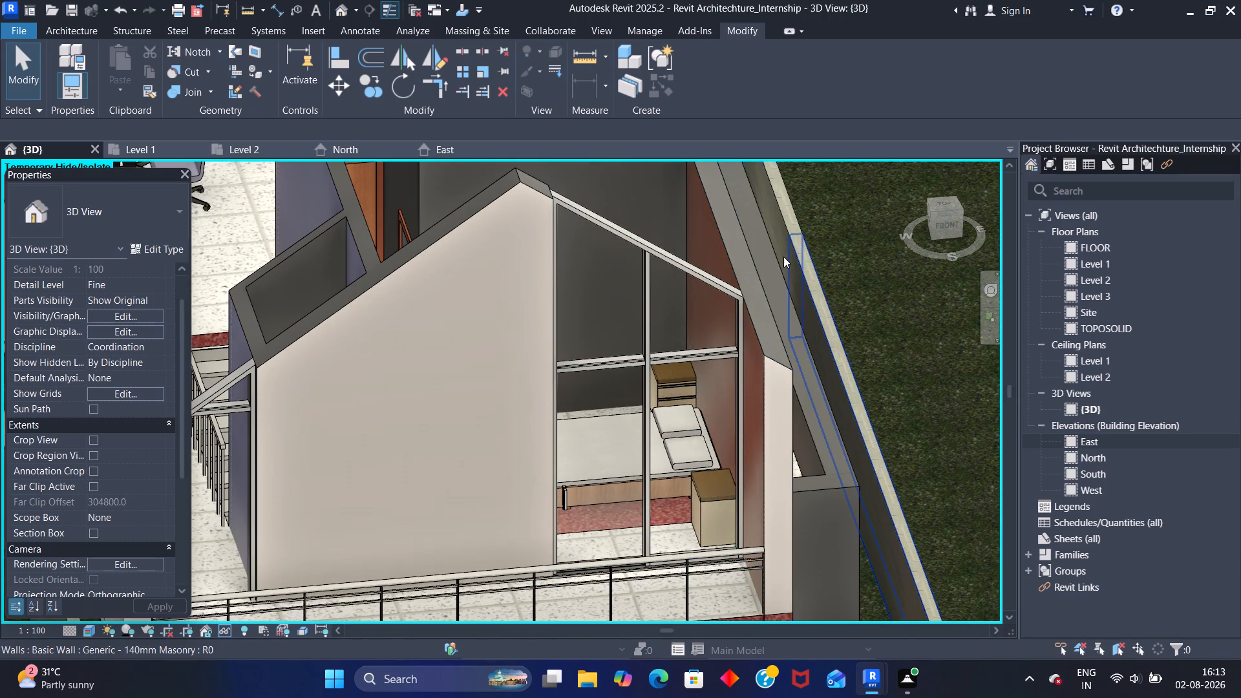
Examine the upper-floor exterior side wall, the bathroom and the open terrace from above and down to eye level.
middle_click_drag(759, 264, 584, 396, "shift")
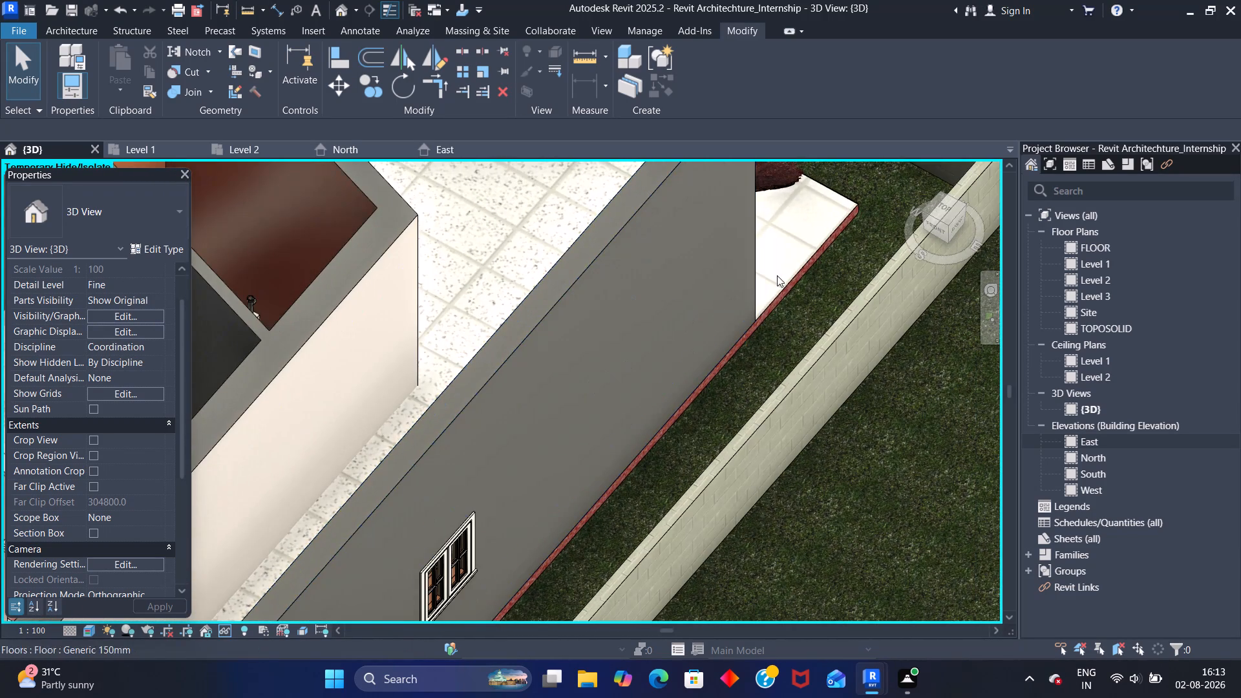
scroll(777, 275, "down", 4)
middle_click_drag(741, 262, 748, 350)
middle_click_drag(591, 249, 608, 242)
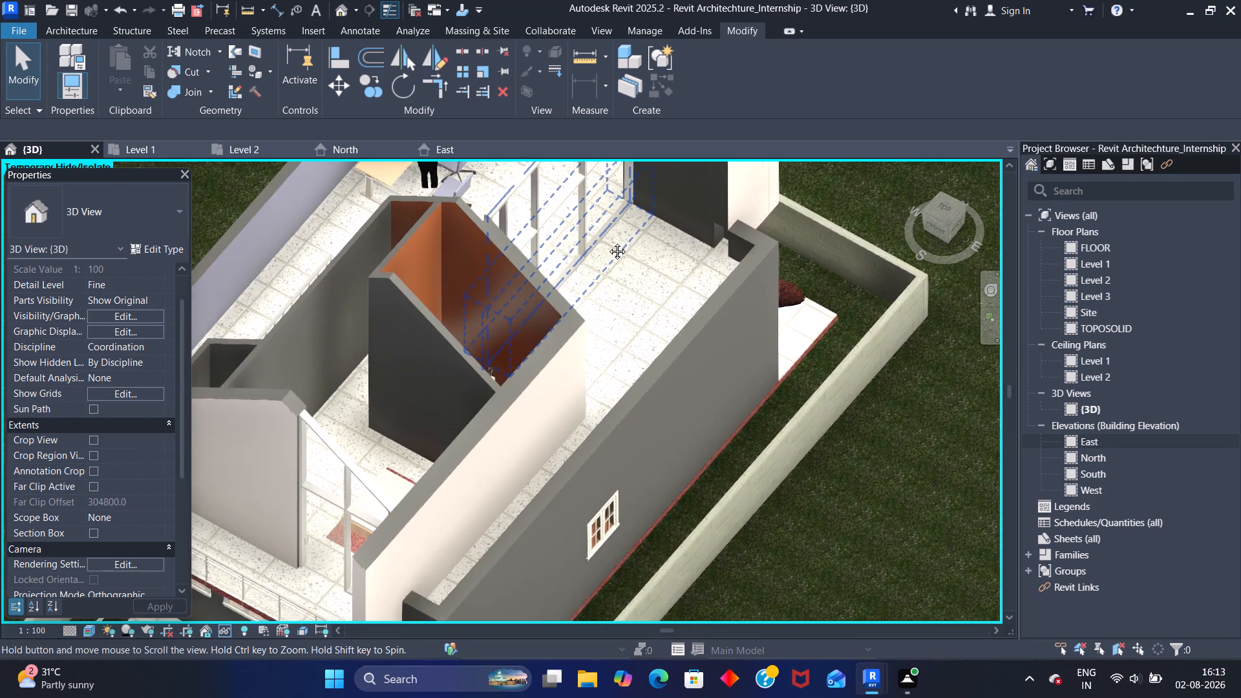
middle_click_drag(608, 242, 681, 296)
middle_click_drag(723, 280, 544, 351, "shift")
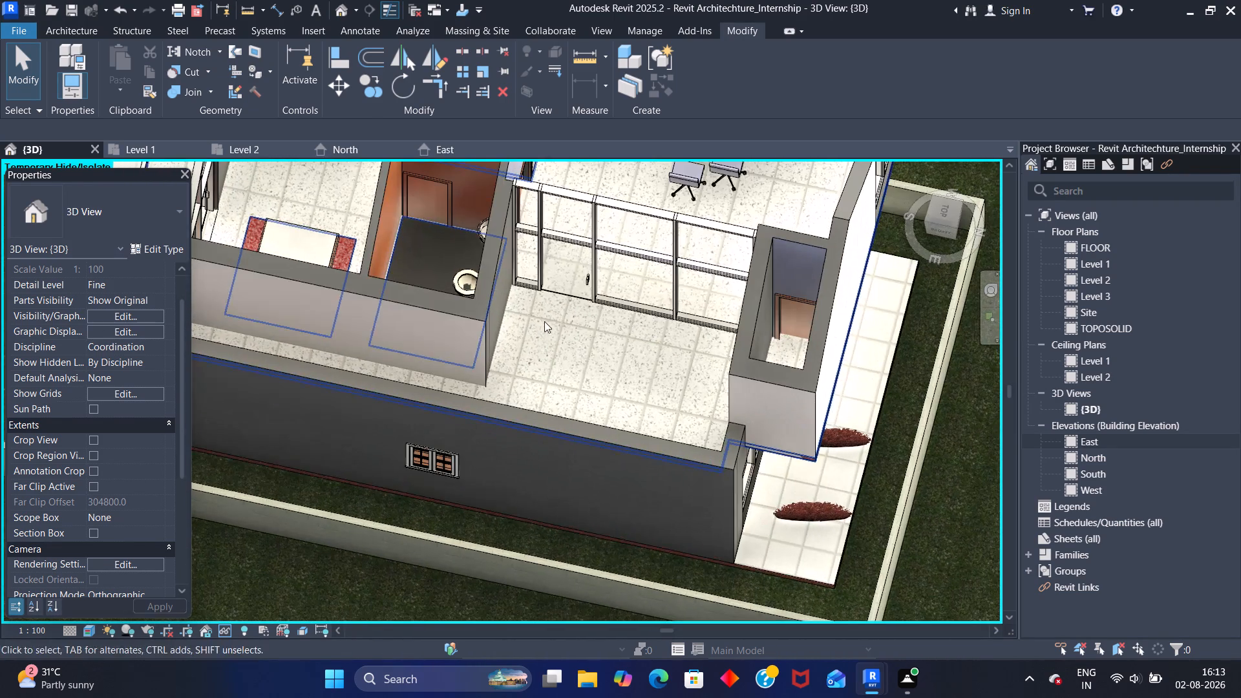
middle_click_drag(535, 289, 531, 332)
middle_click_drag(586, 206, 555, 379)
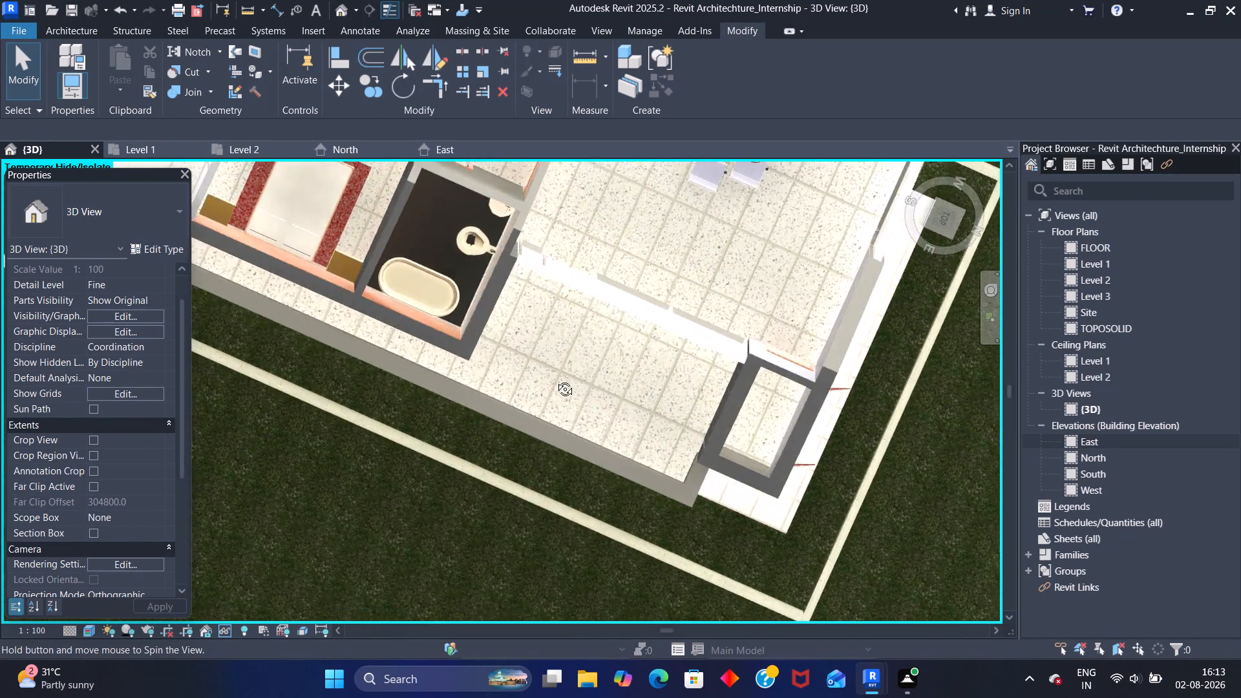
middle_click_drag(555, 379, 591, 174)
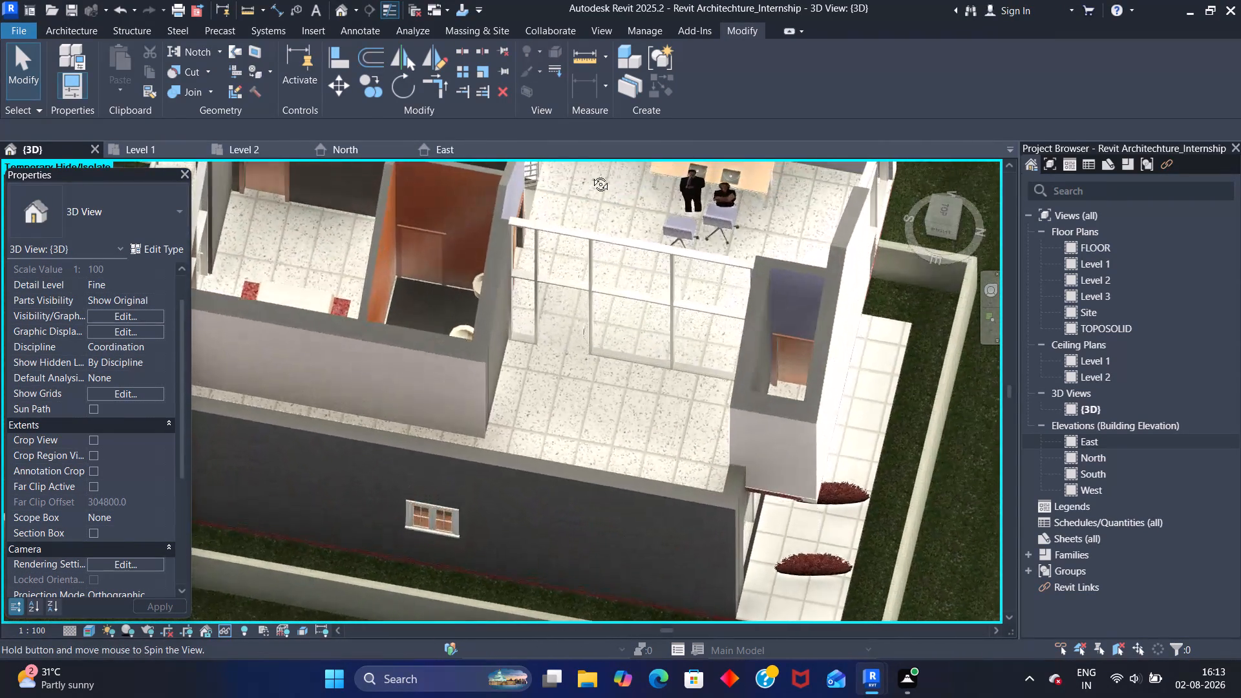
middle_click_drag(591, 174, 582, 150)
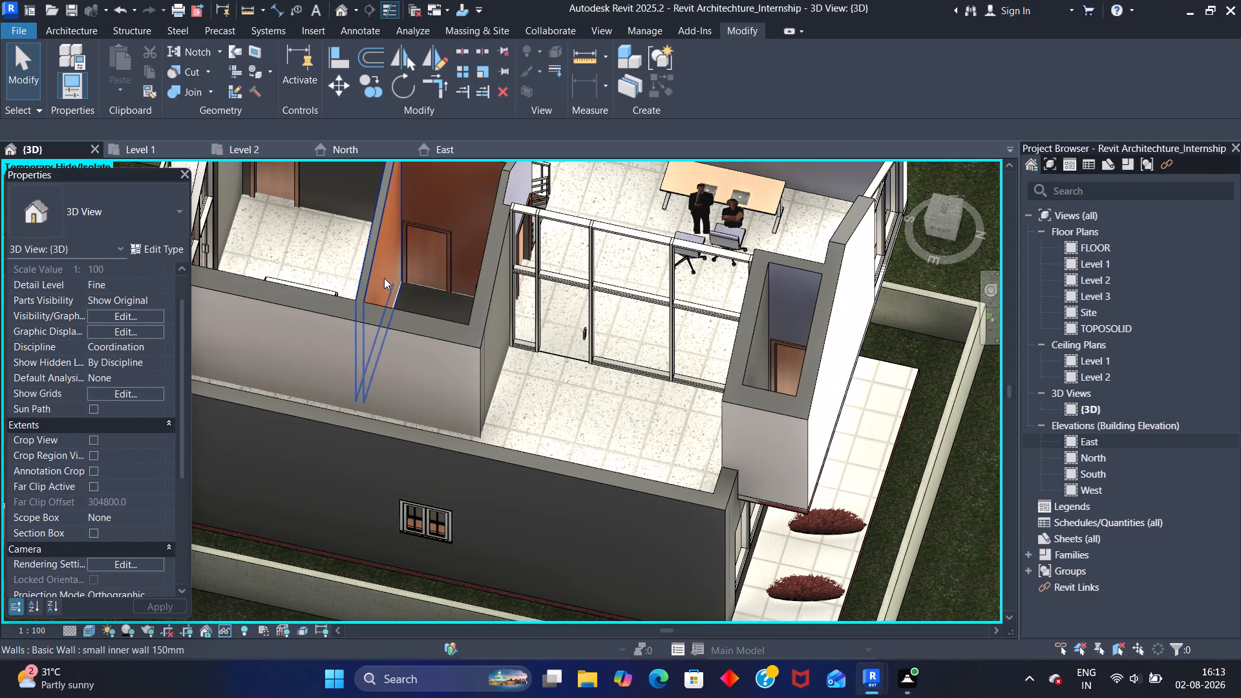
middle_click_drag(332, 246, 537, 220)
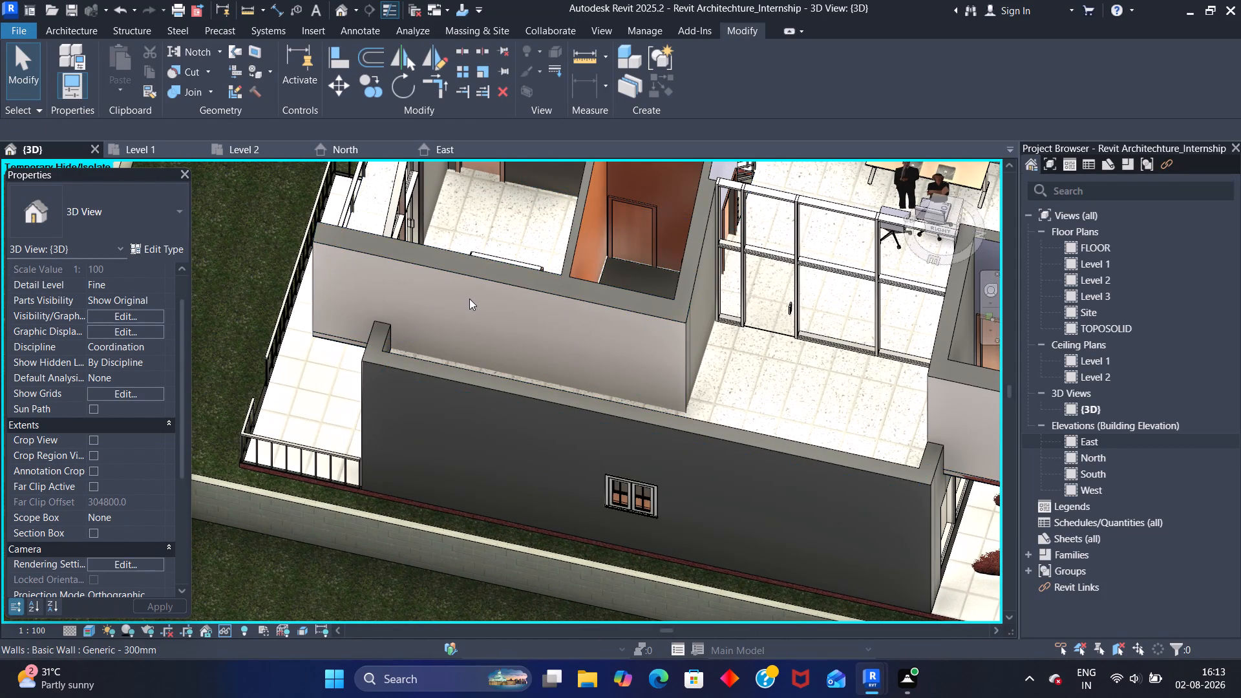
middle_click_drag(469, 308, 563, 109, "shift")
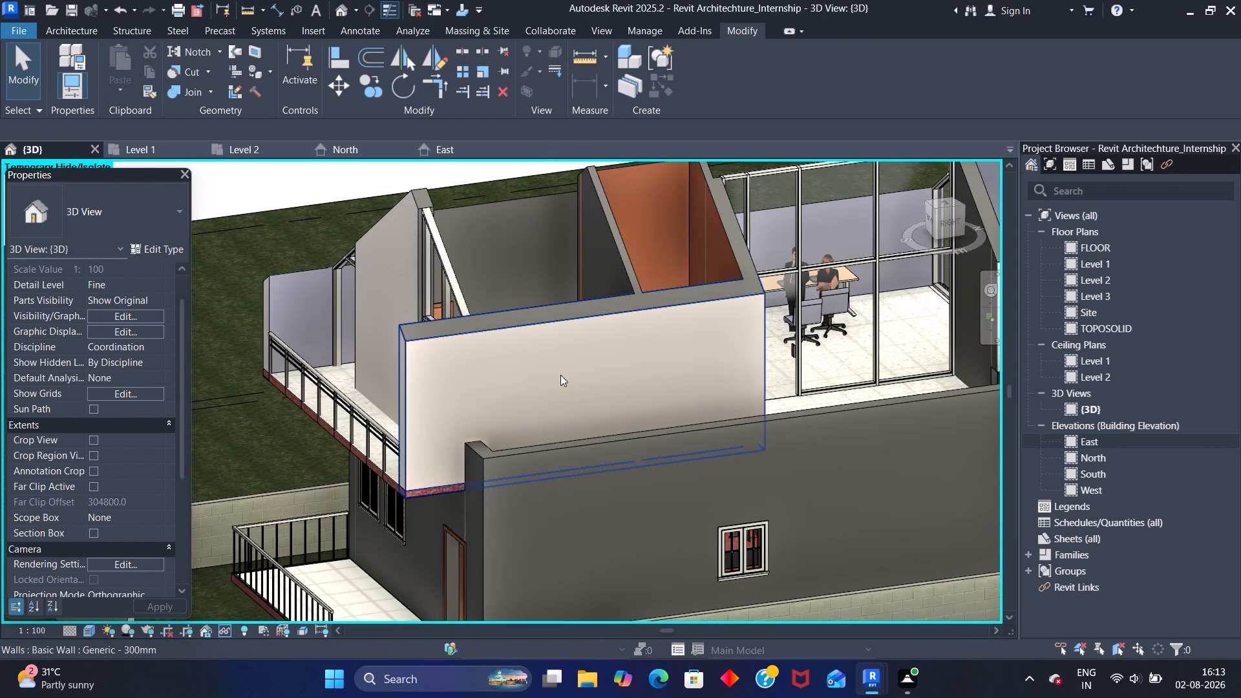
middle_click_drag(564, 385, 598, 266, "shift")
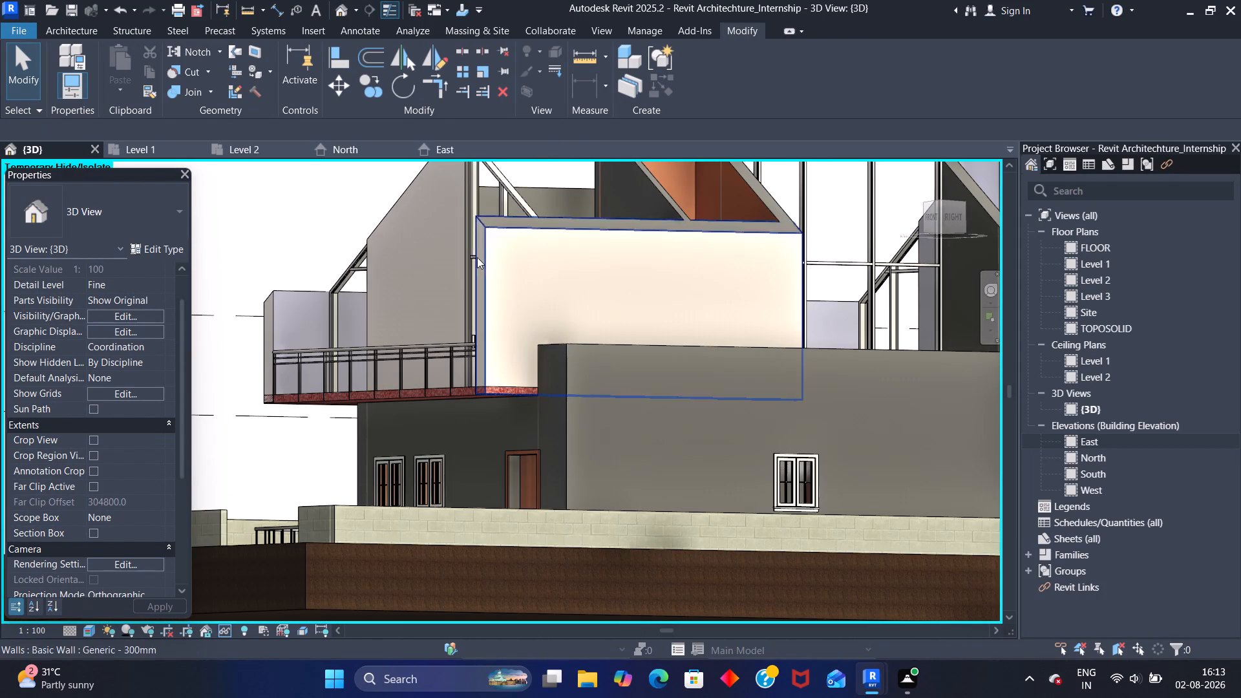
Start the Paint tool and search the project materials for "wall tile".
left_click(254, 67)
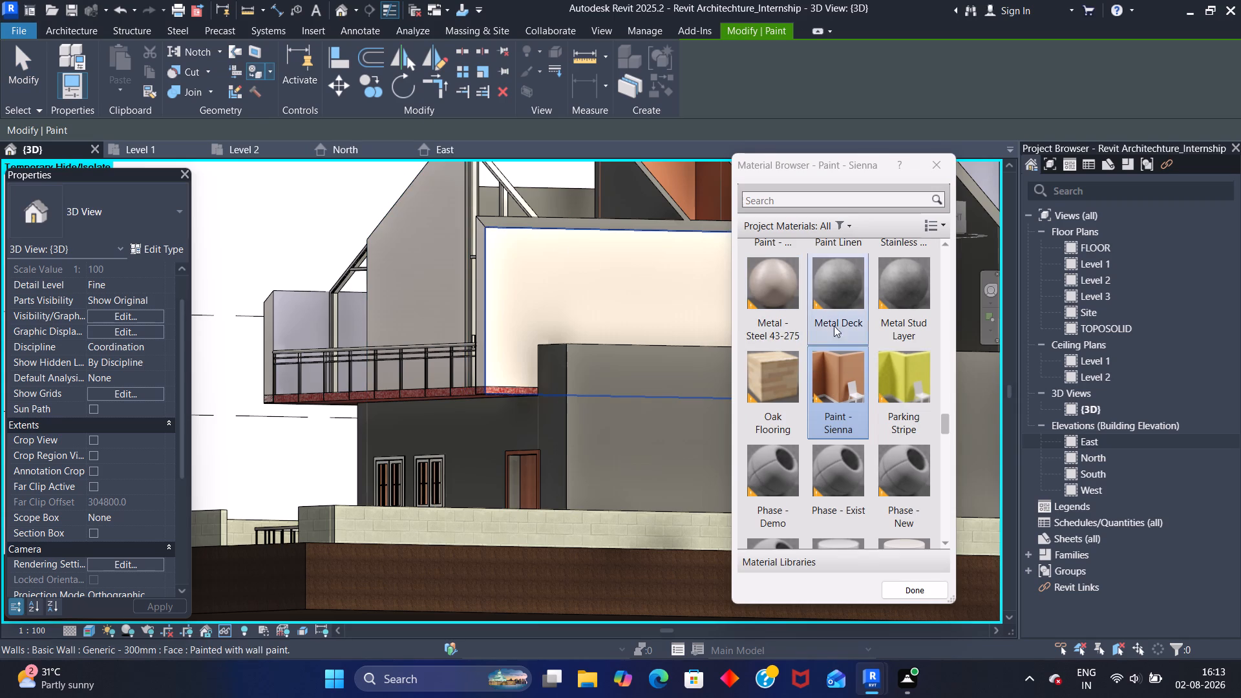
left_click(776, 202)
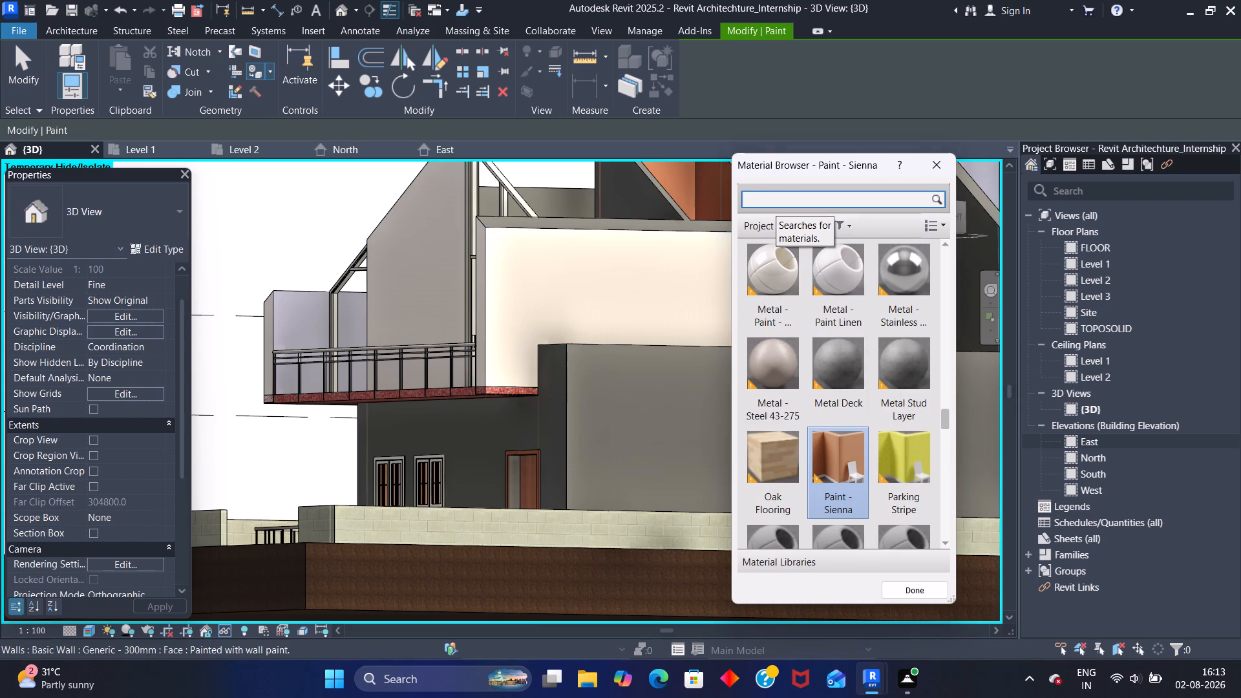
type("wa")
type("ll")
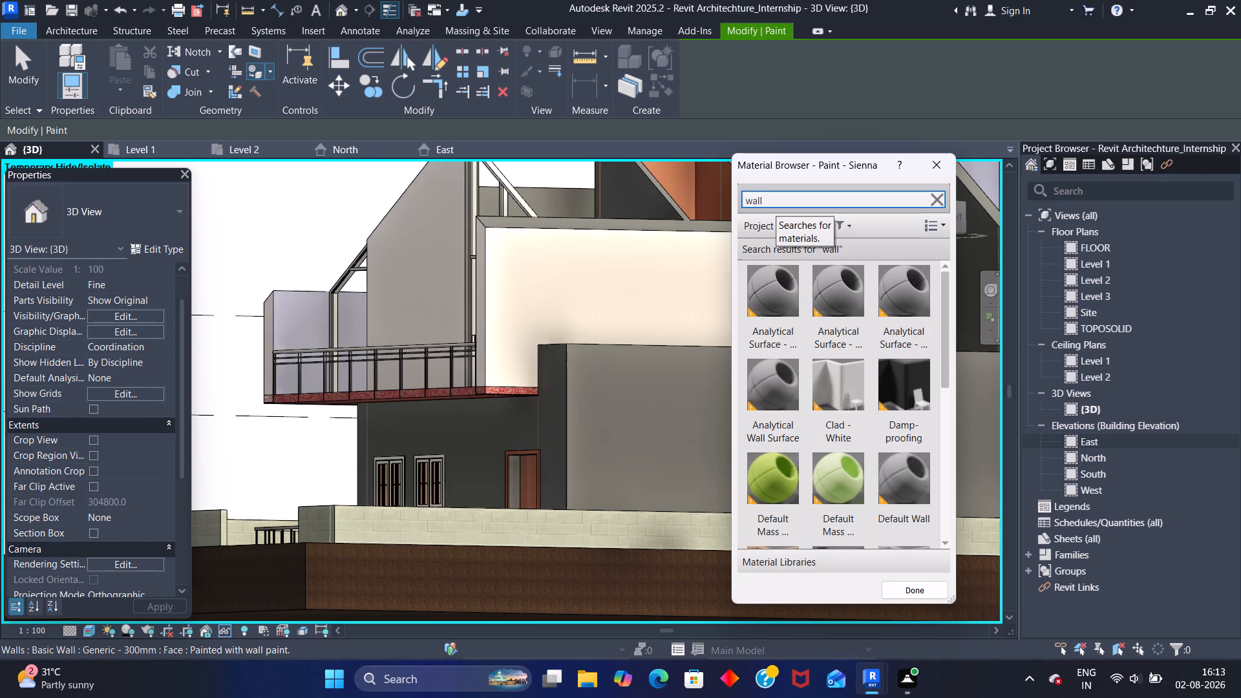
key("space")
type("tile")
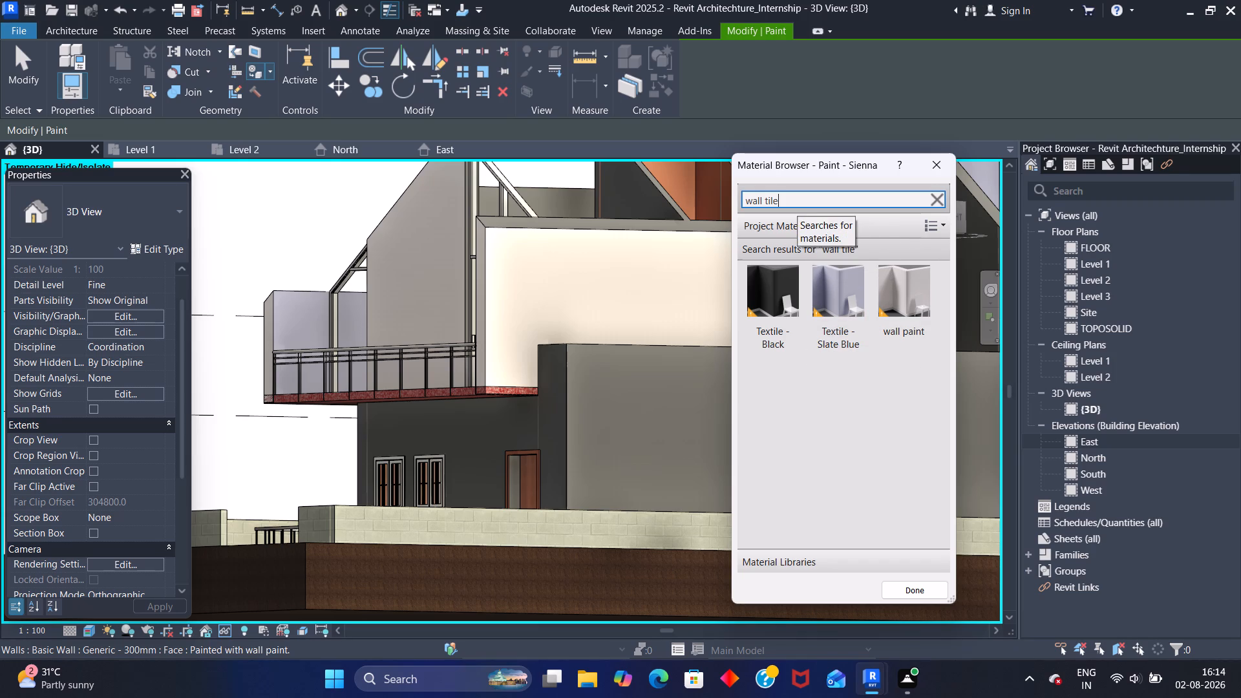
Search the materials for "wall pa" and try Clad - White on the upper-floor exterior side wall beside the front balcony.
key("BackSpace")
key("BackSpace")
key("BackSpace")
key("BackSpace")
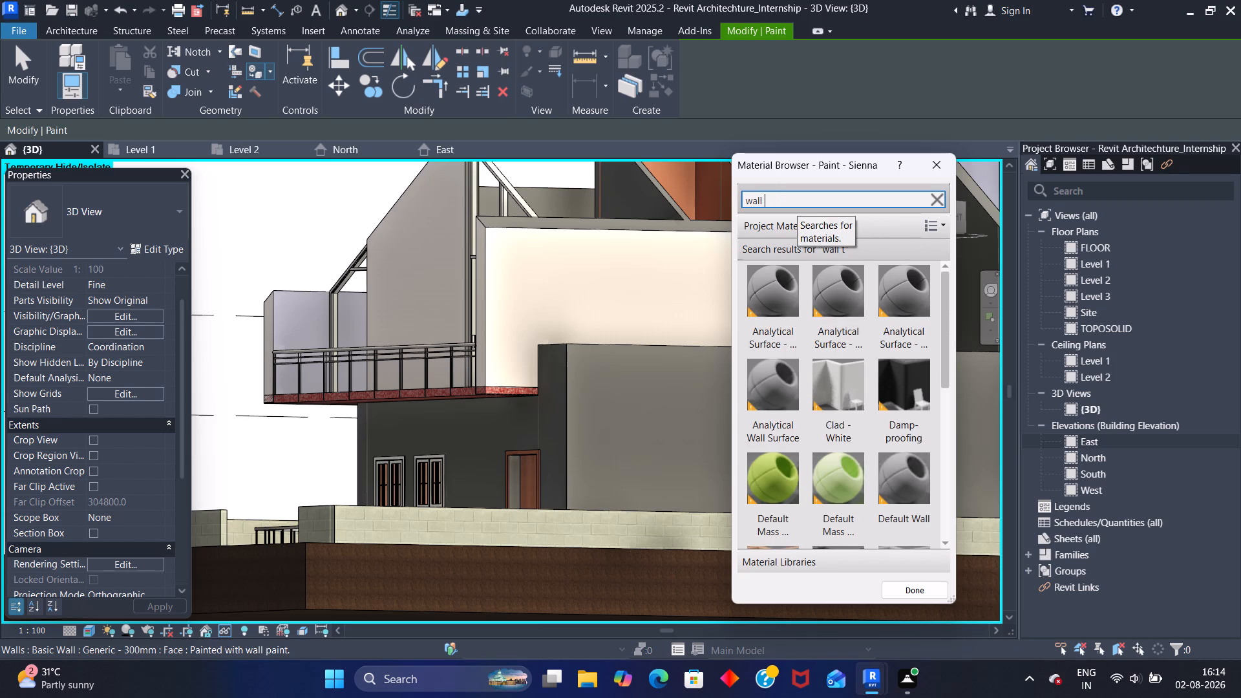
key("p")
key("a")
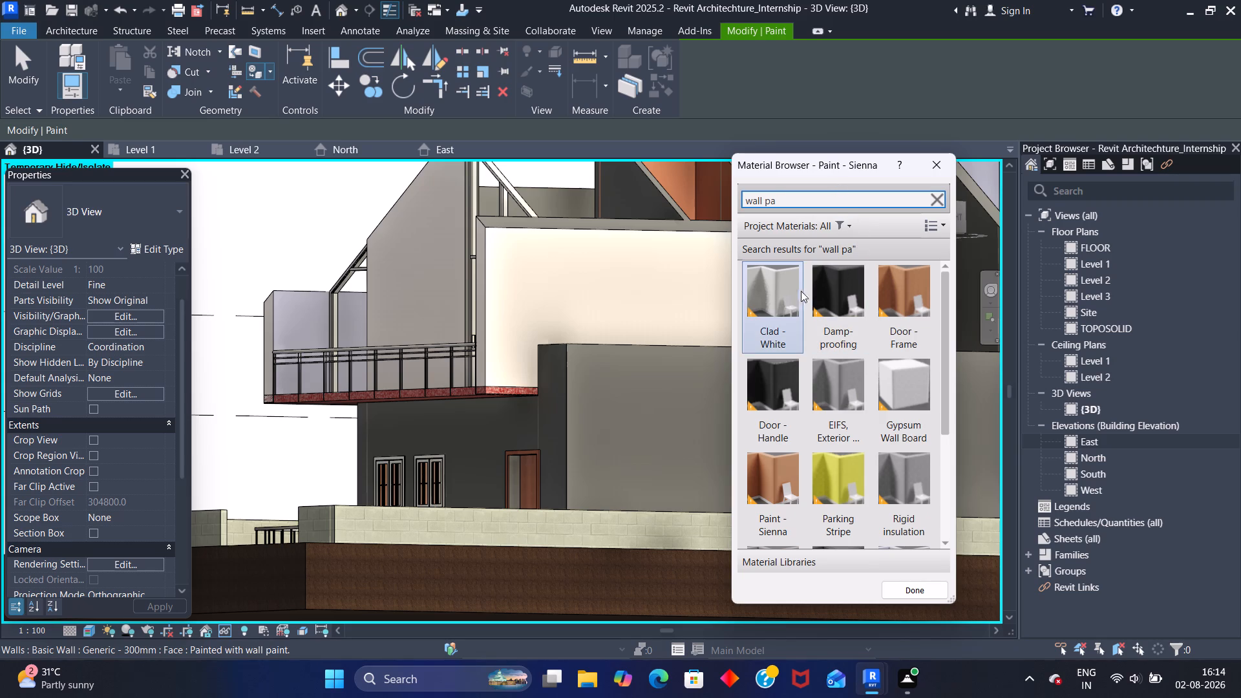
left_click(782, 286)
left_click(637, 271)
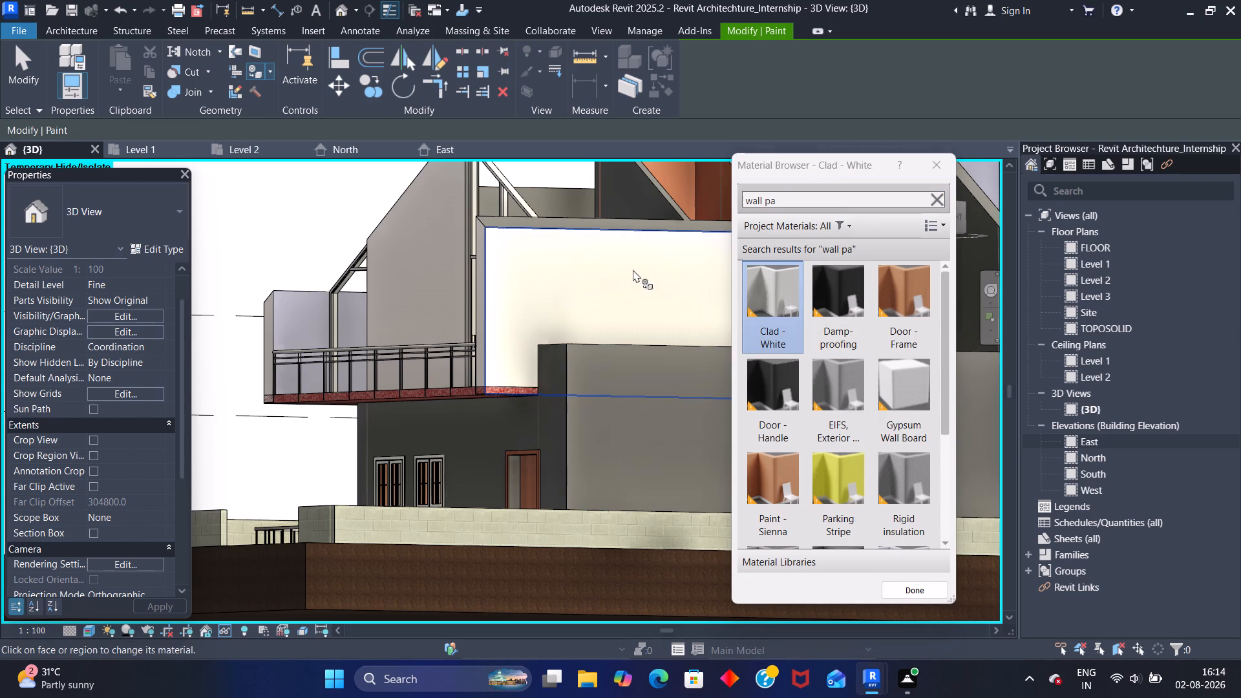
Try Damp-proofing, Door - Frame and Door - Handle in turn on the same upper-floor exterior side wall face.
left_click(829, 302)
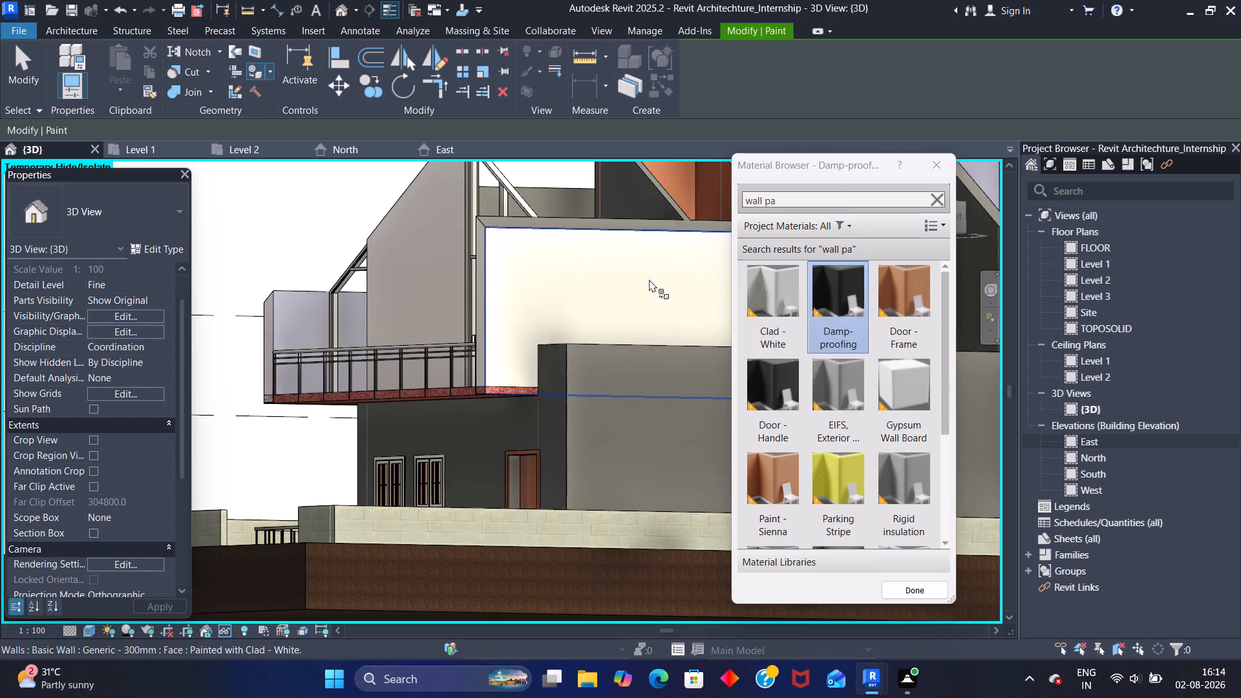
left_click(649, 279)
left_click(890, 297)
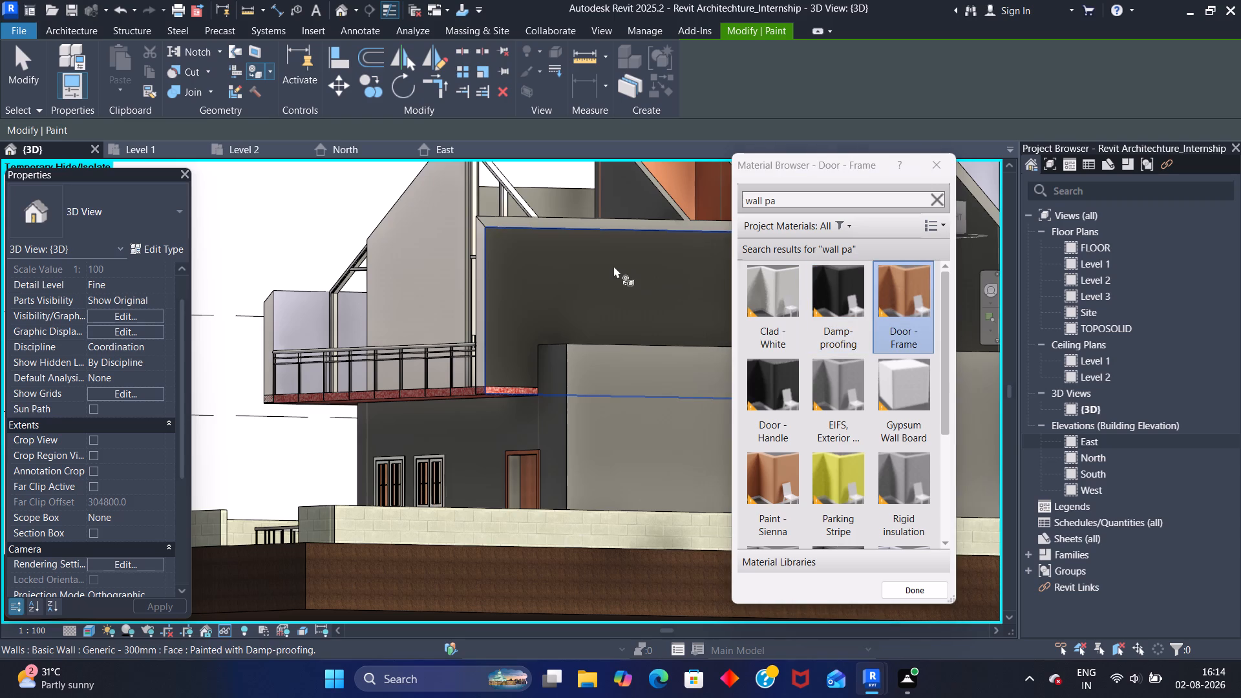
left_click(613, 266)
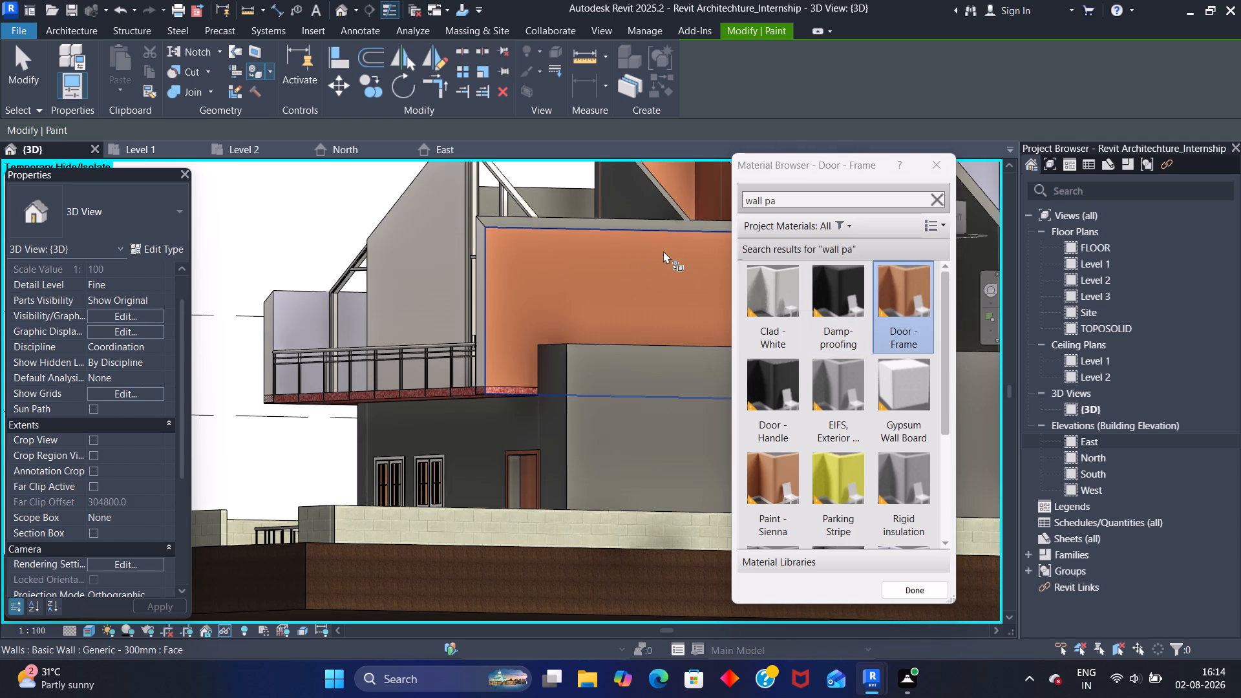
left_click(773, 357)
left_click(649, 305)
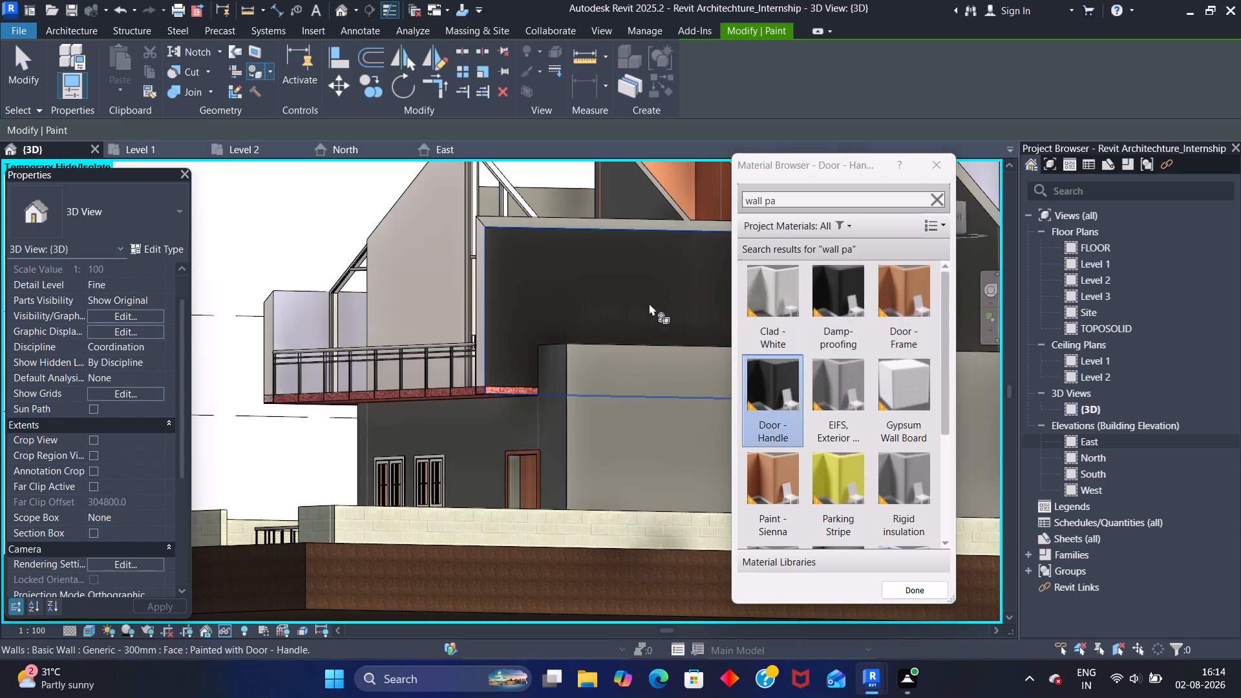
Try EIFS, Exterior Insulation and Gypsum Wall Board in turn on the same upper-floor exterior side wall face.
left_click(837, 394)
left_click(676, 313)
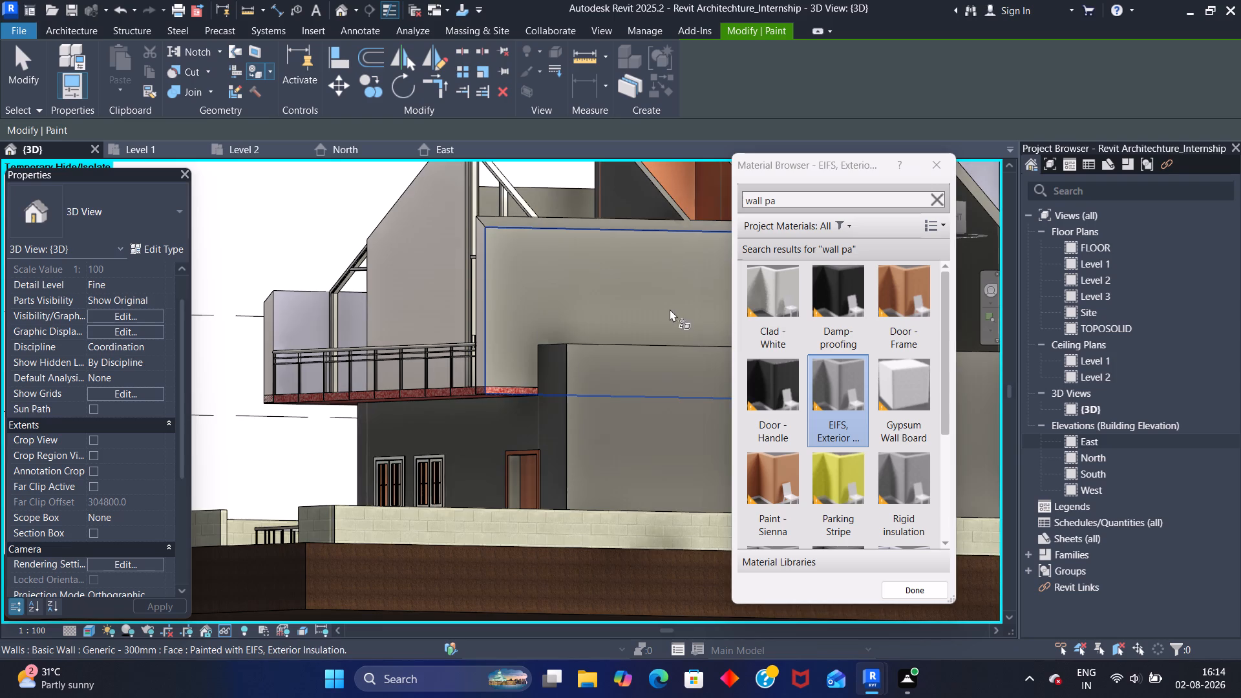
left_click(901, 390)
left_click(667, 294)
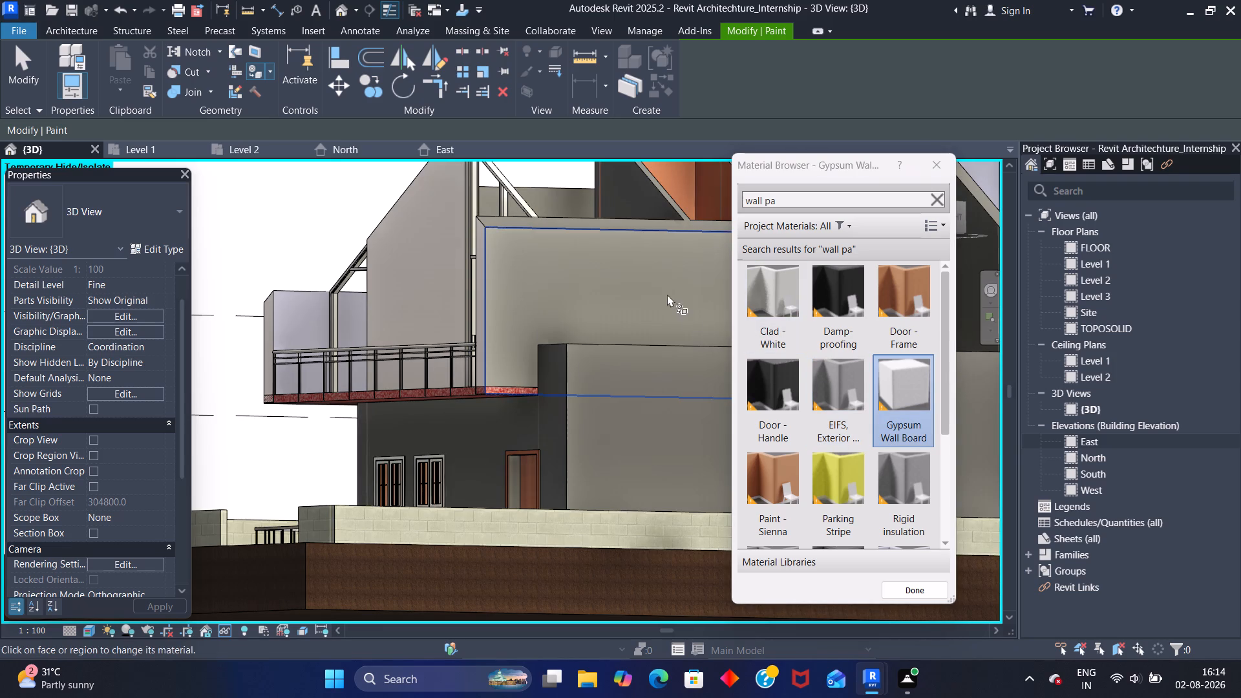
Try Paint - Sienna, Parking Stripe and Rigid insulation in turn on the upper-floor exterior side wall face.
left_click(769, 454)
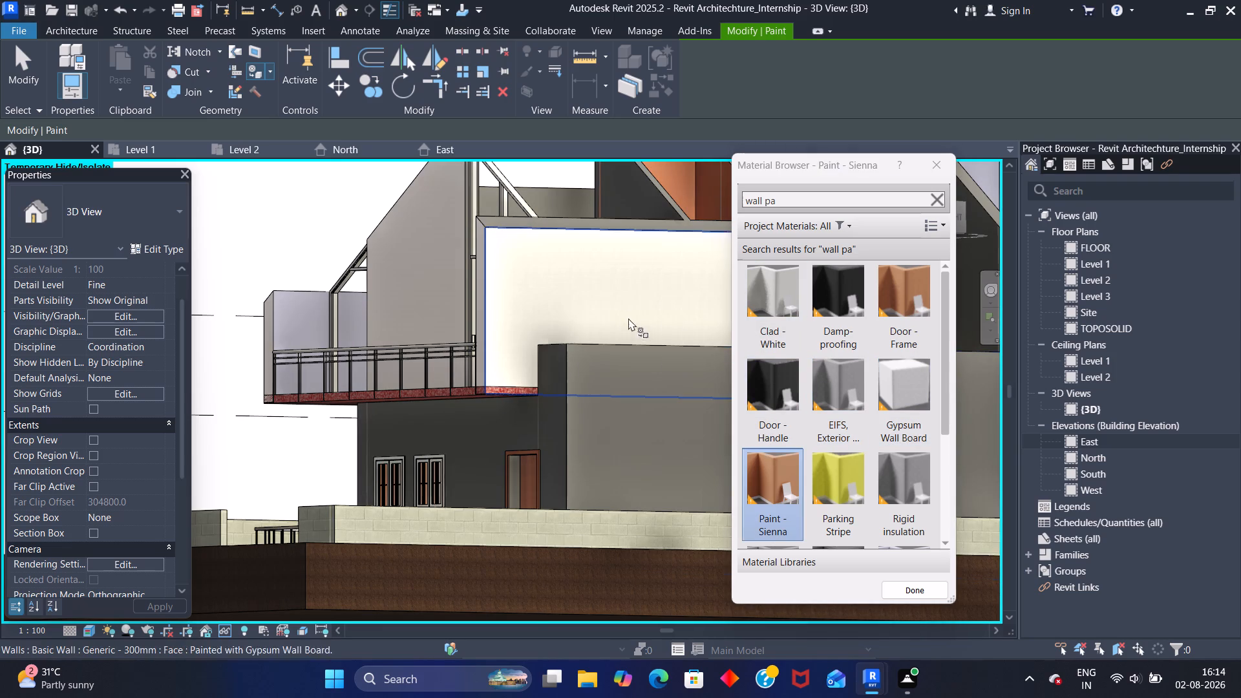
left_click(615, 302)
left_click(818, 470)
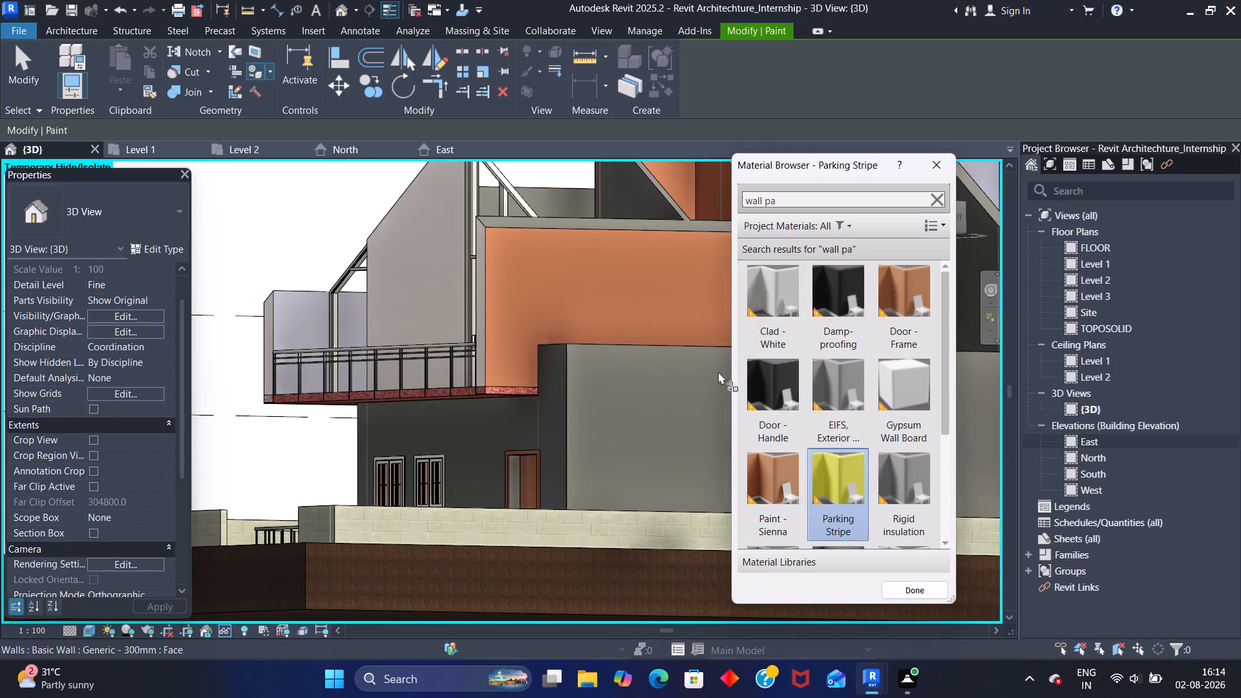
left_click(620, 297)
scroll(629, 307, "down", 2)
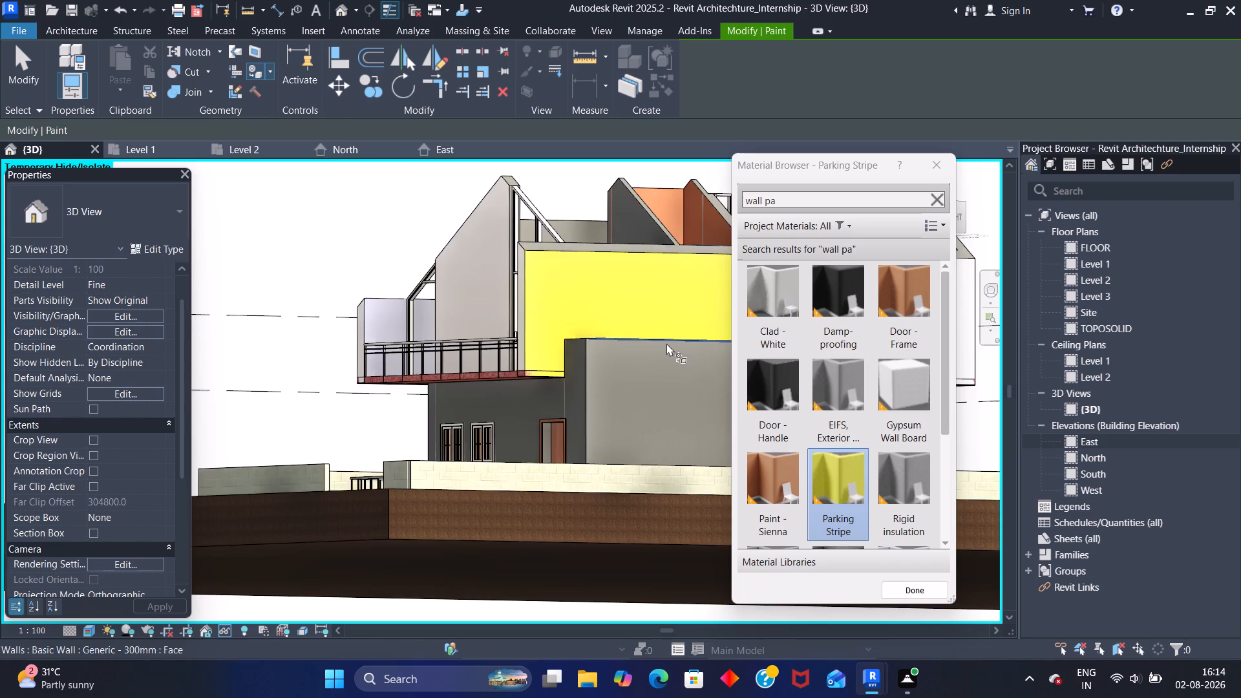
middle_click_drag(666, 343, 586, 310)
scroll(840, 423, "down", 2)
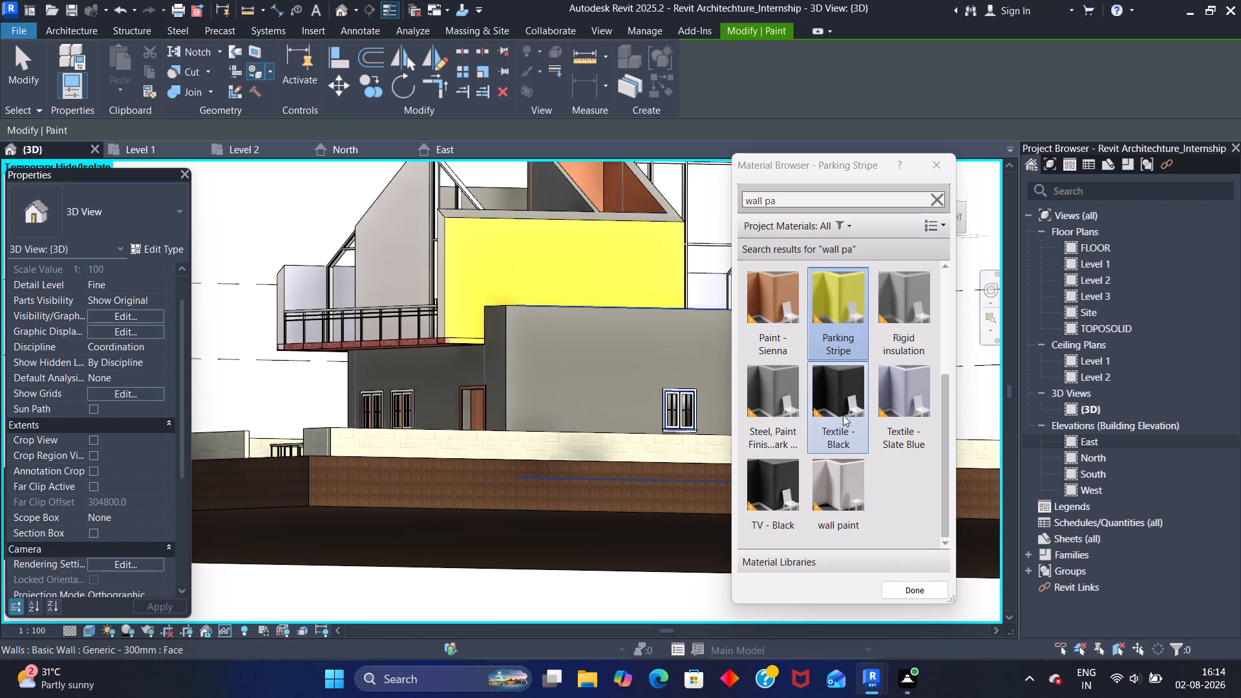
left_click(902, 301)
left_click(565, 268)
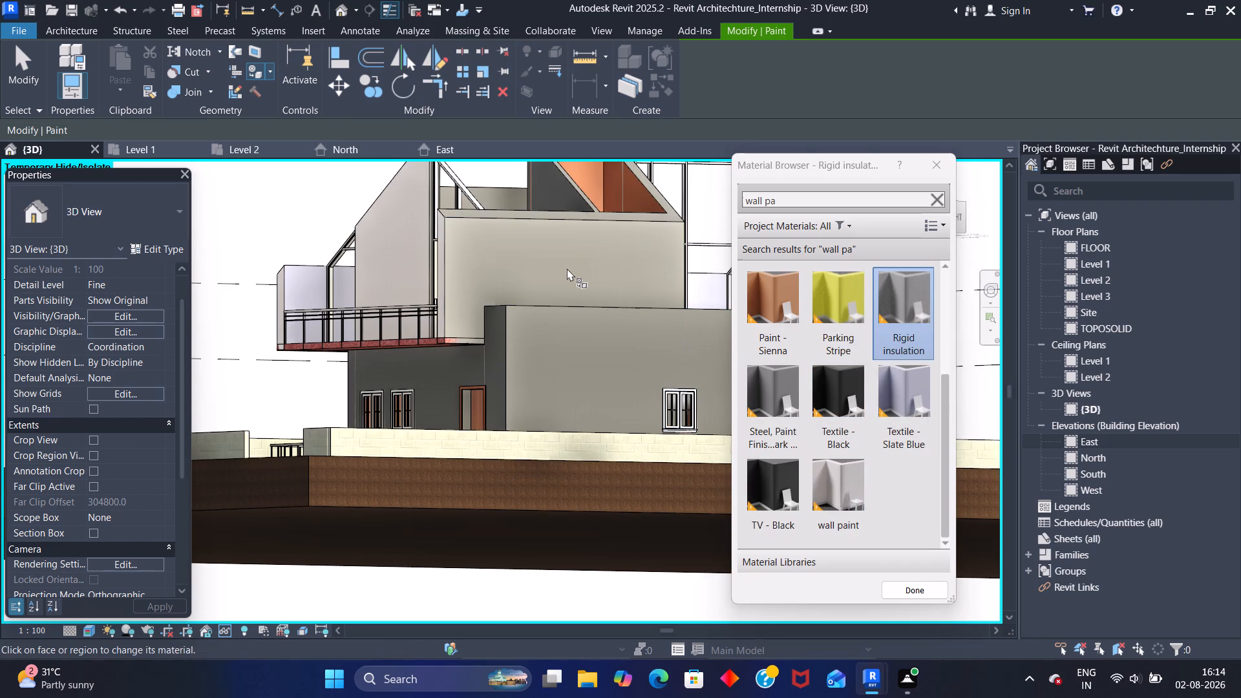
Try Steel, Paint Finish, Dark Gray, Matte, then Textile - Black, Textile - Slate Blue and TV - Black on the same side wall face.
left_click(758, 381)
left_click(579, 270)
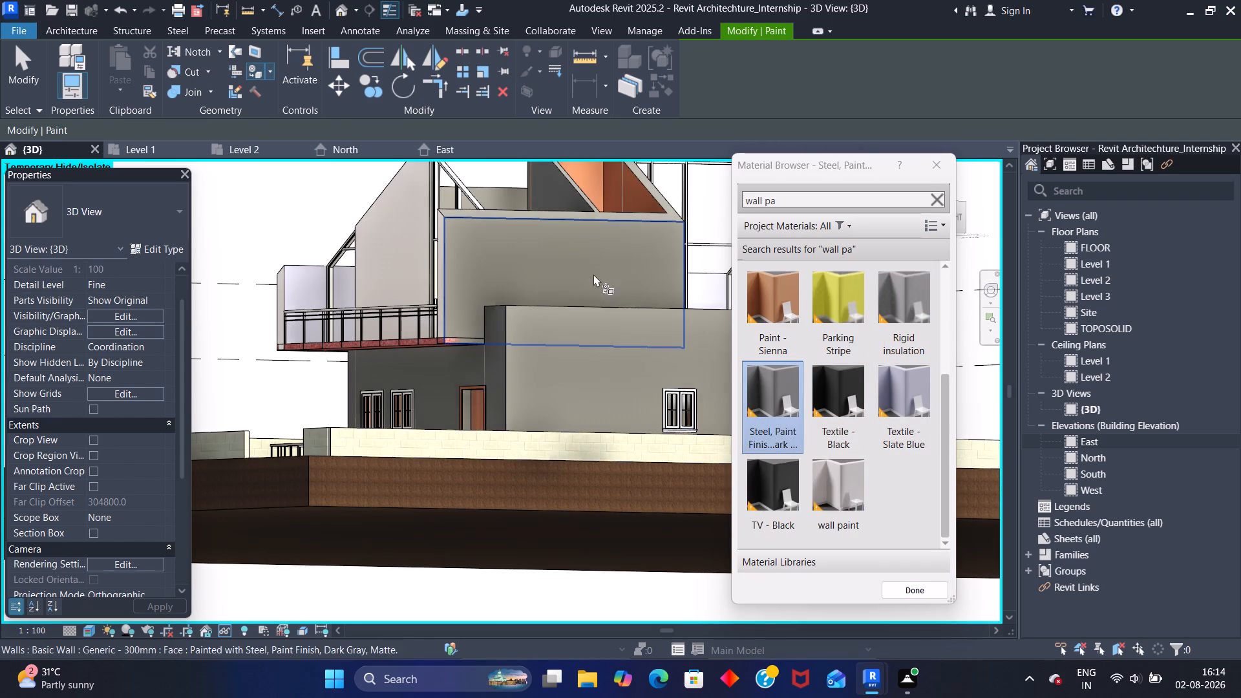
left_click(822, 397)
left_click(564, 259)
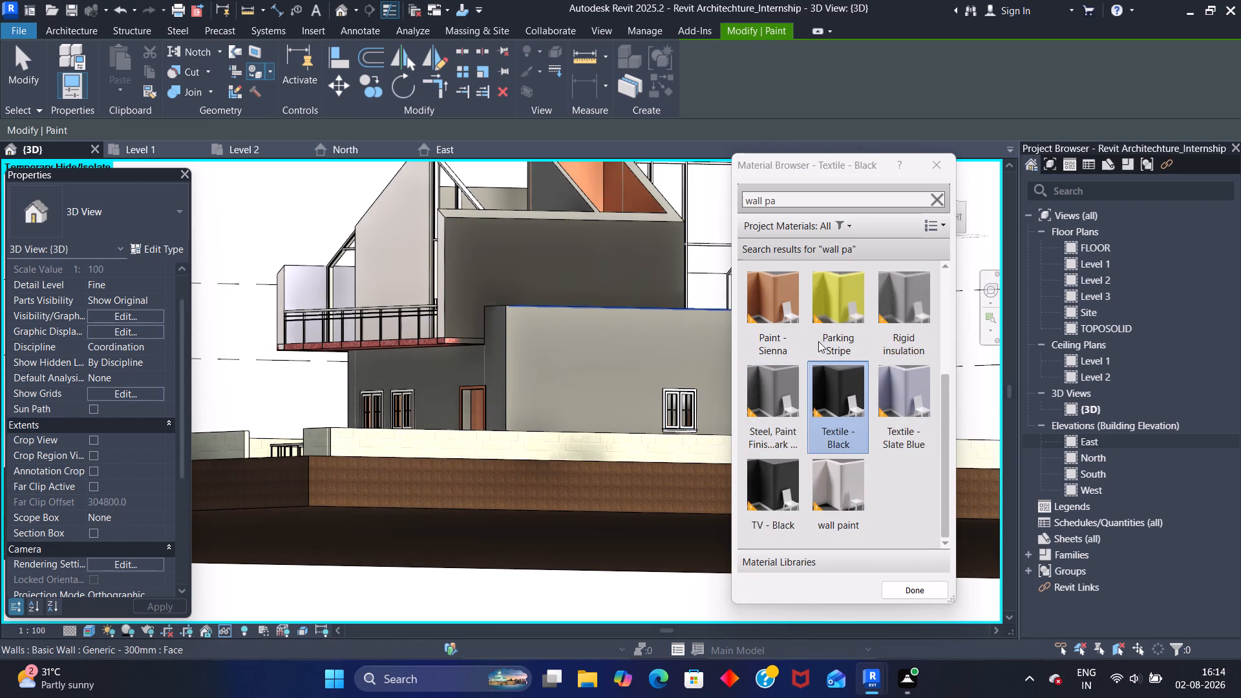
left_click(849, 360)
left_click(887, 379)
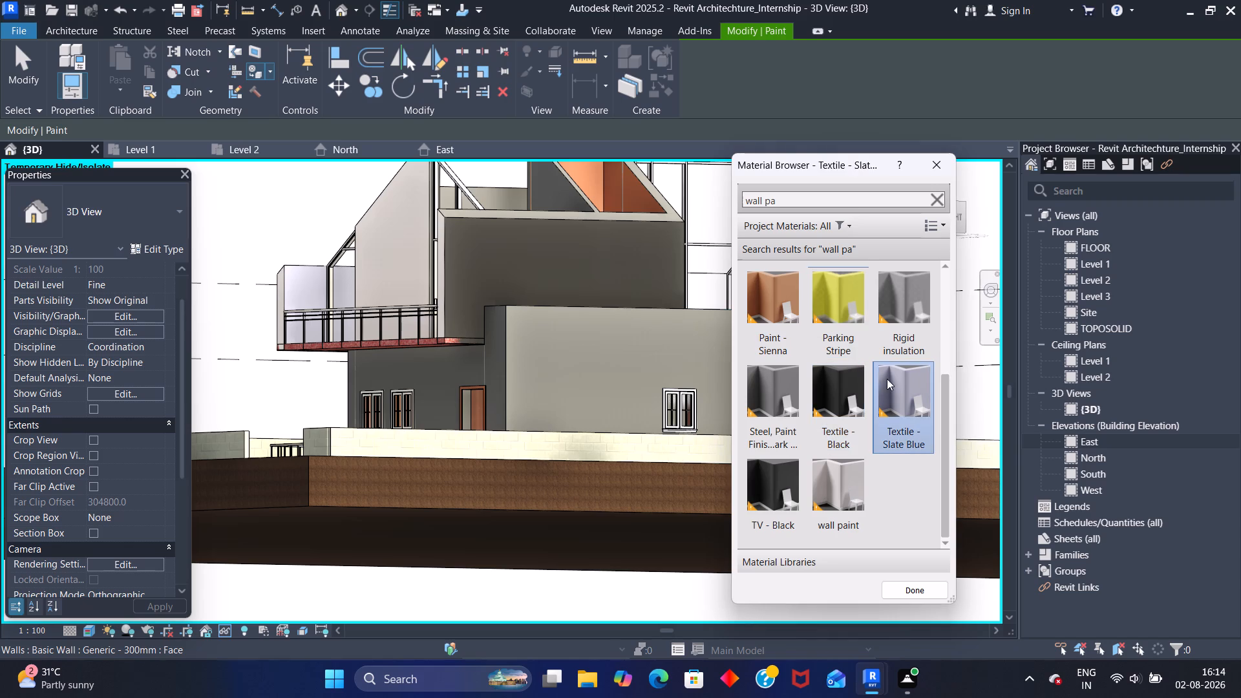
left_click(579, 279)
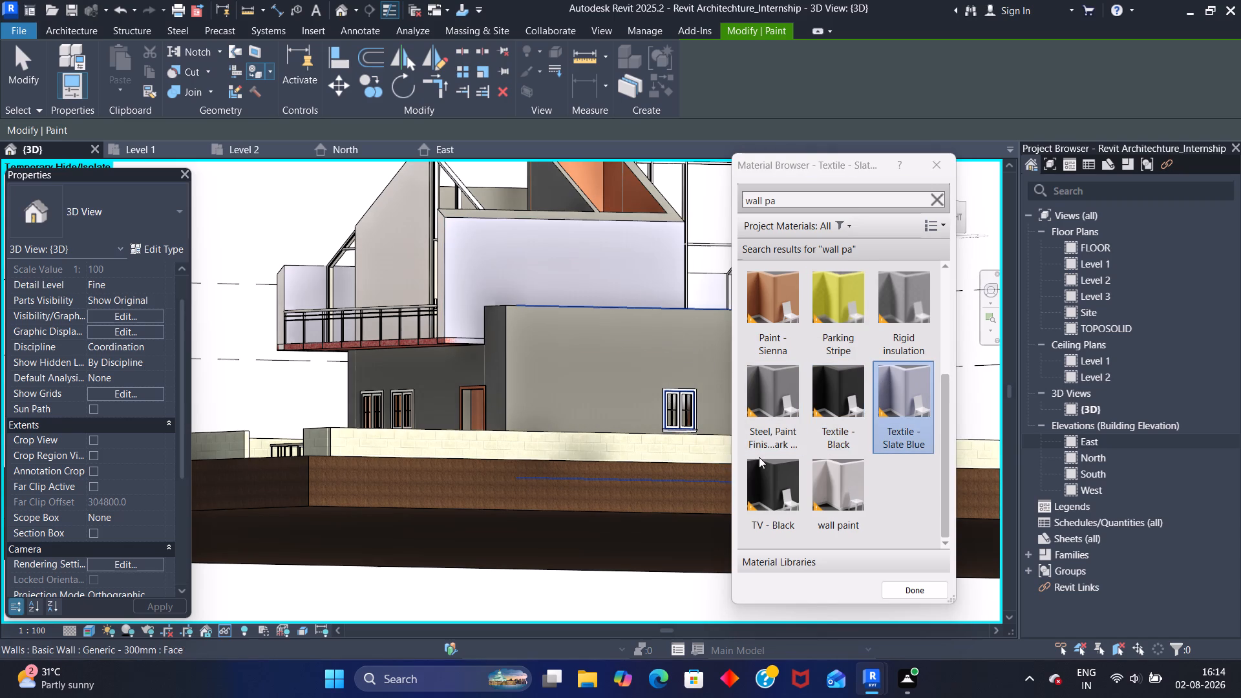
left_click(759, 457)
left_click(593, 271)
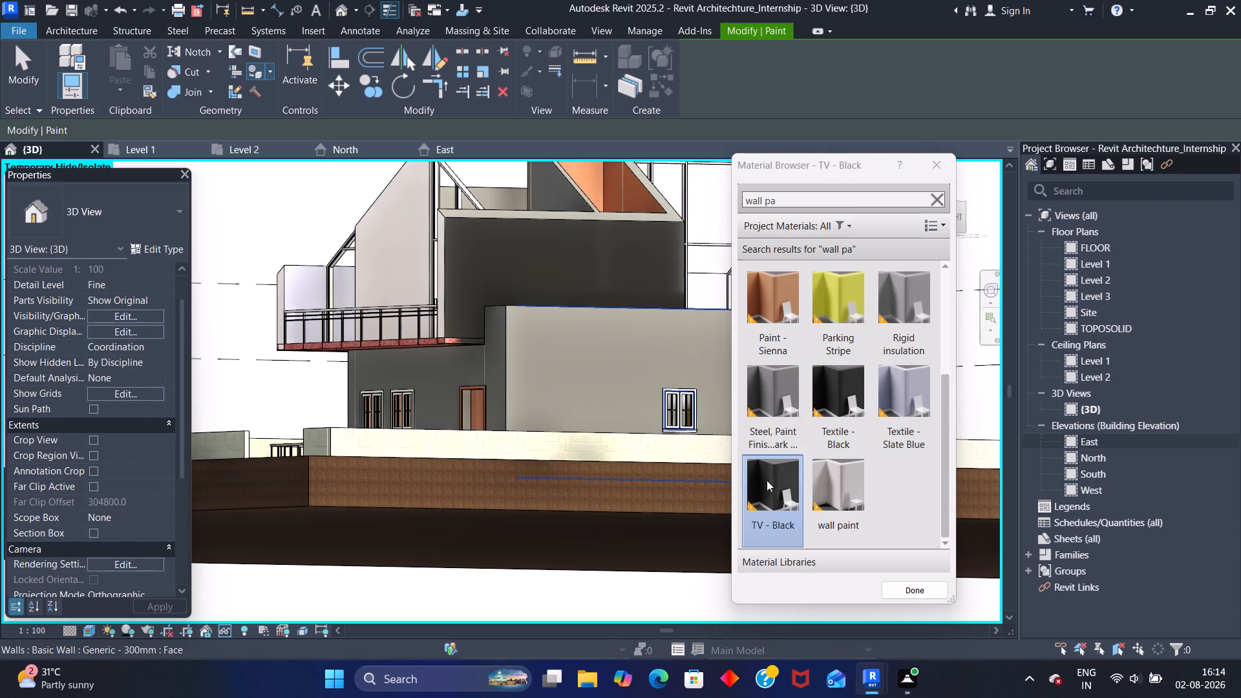
Paint the upper-floor exterior side wall face beside the front balcony with the wall paint material.
left_click(821, 489)
left_click(554, 277)
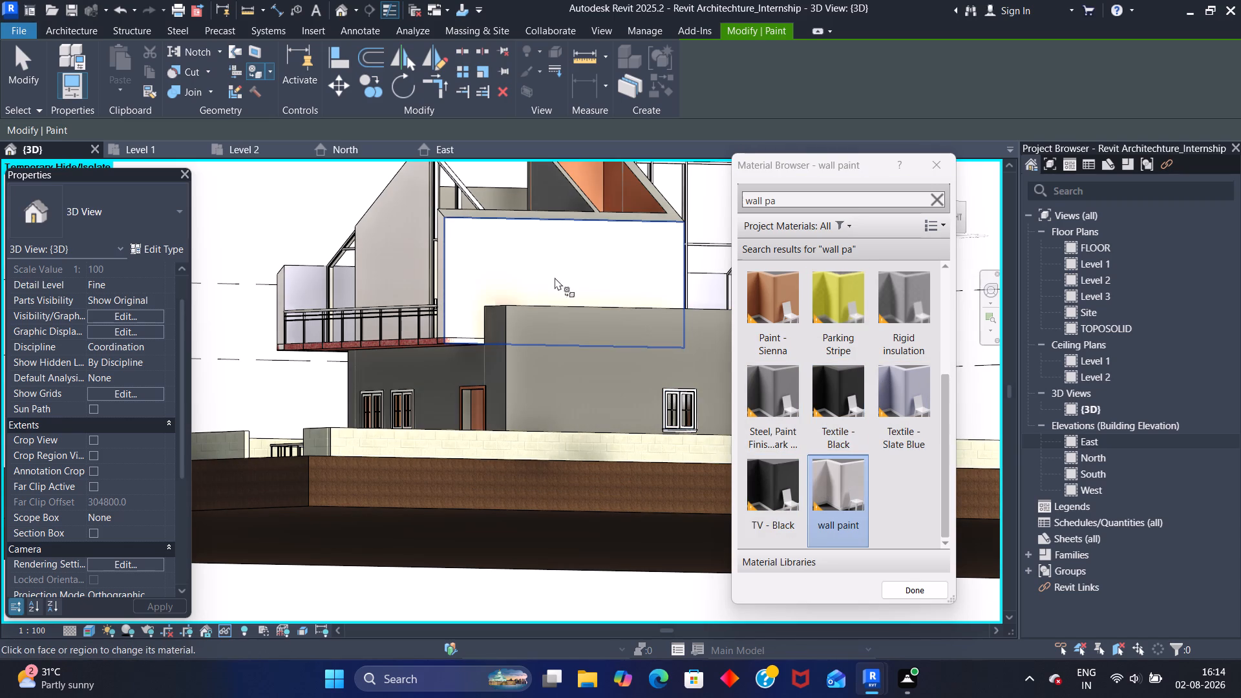
scroll(761, 306, "up", 8)
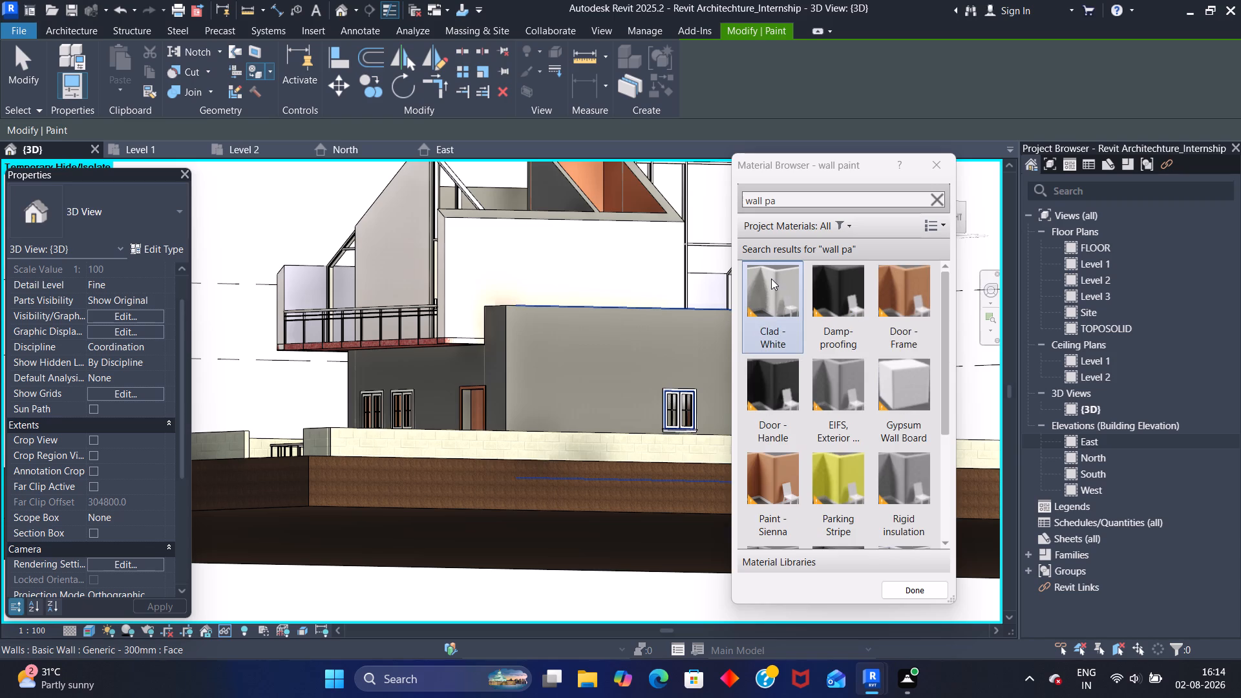
scroll(850, 304, "up", 3)
scroll(832, 277, "down", 5)
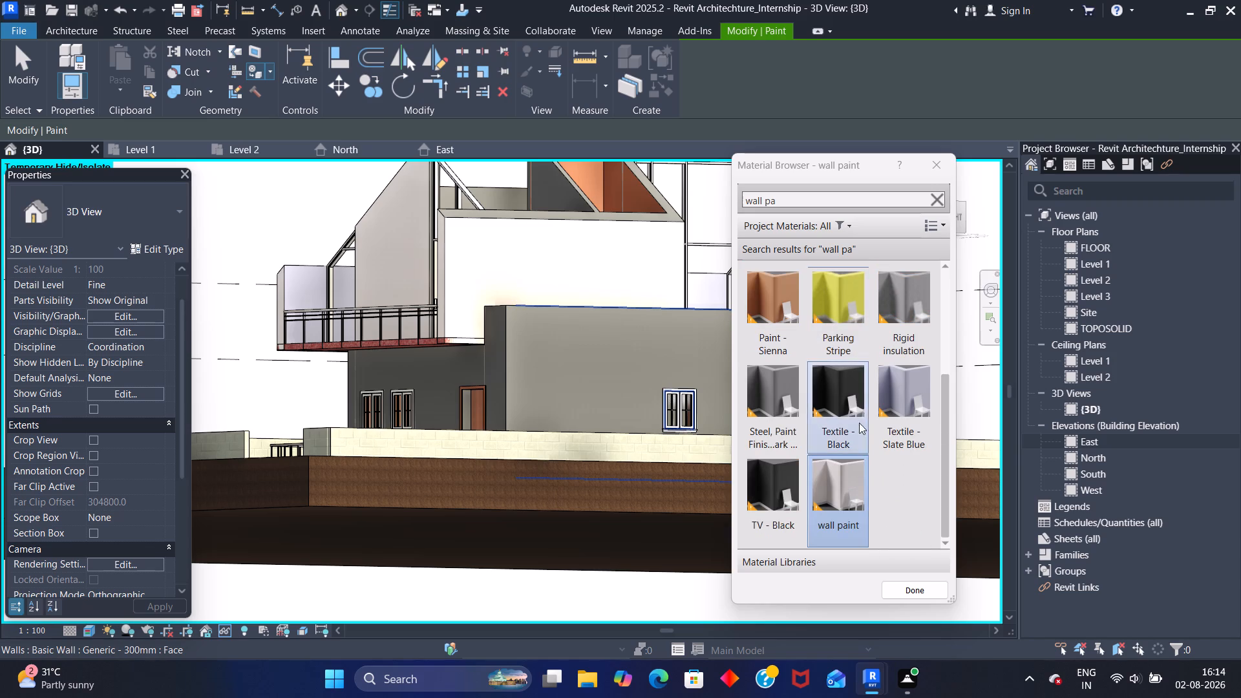
left_click(851, 483)
left_click(566, 272)
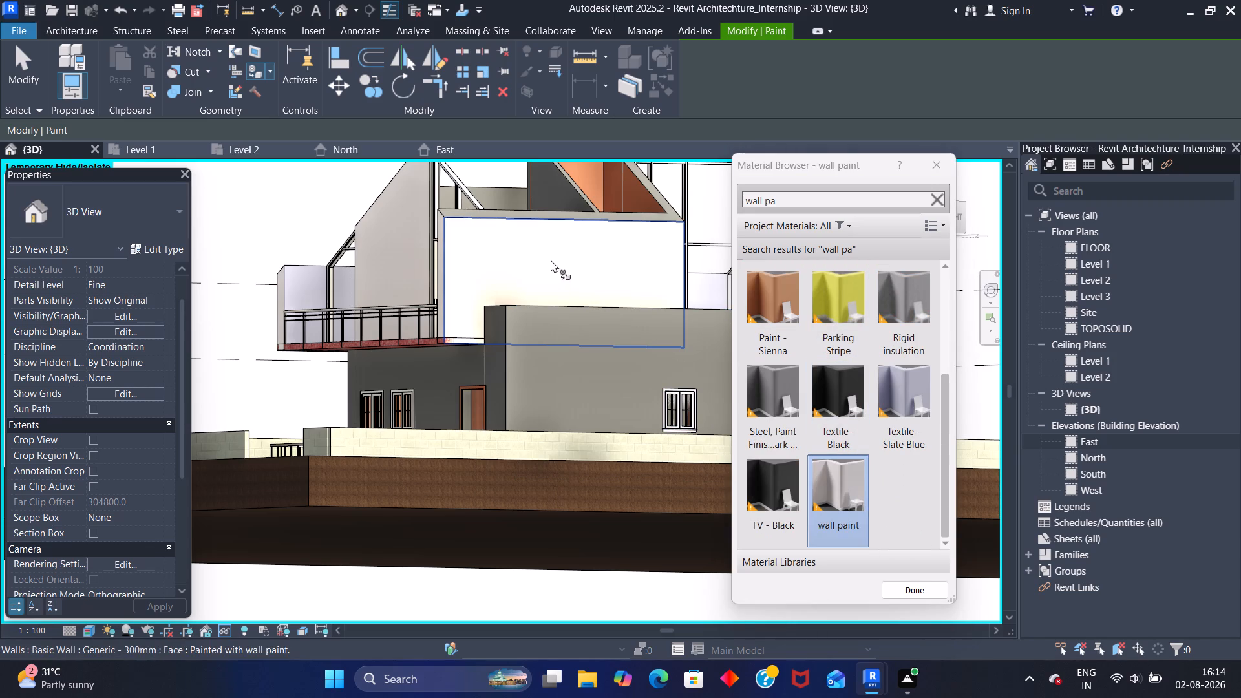
Examine the painted upper-floor side wall from above and leave the Paint tool with the material search cleared.
scroll(442, 243, "down", 1)
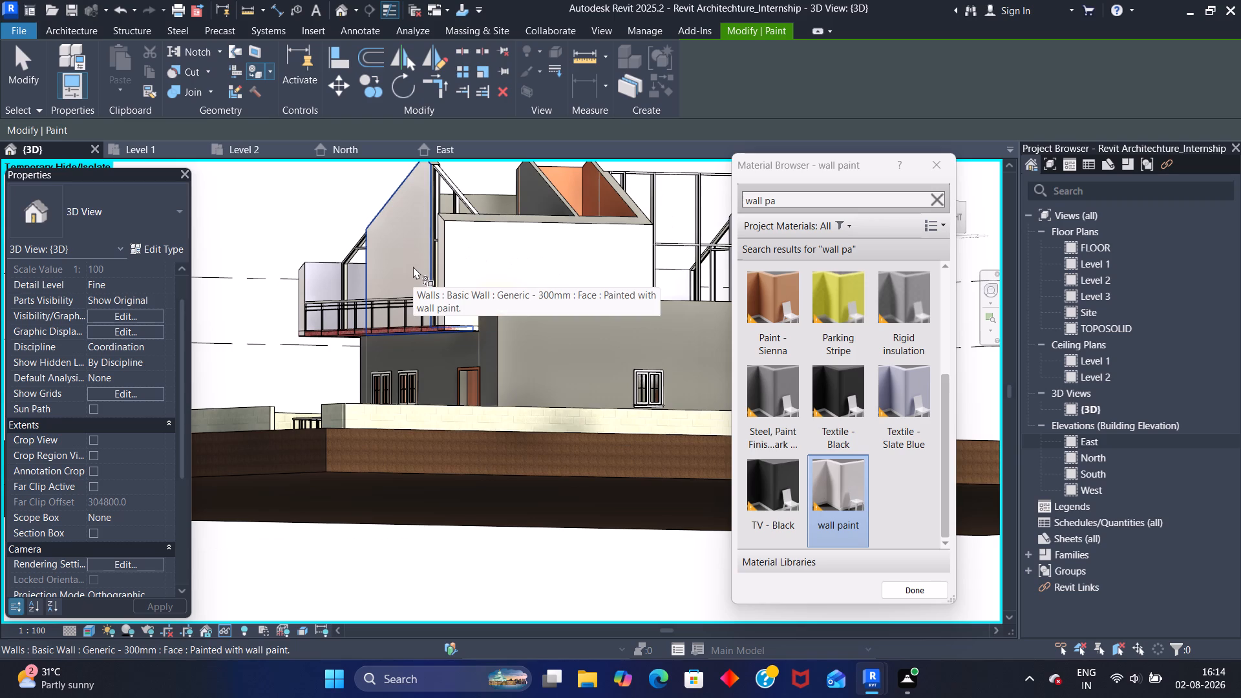
middle_click_drag(412, 266, 418, 332)
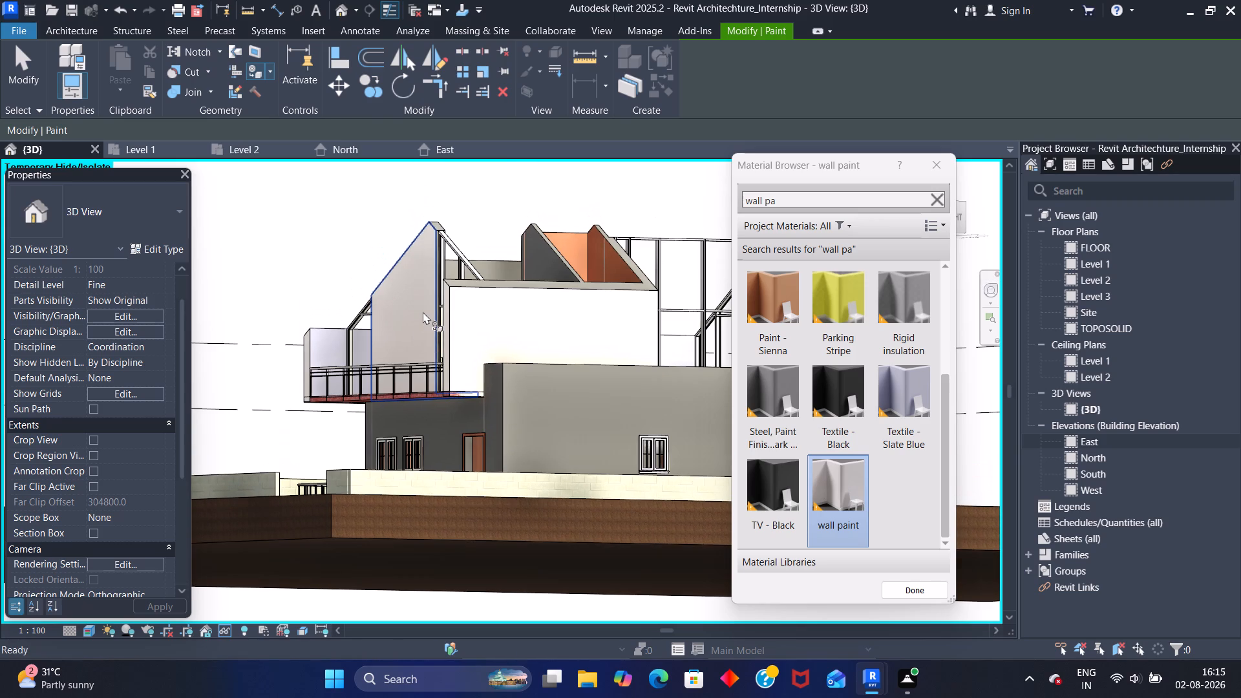
middle_click_drag(423, 310, 430, 427, "shift")
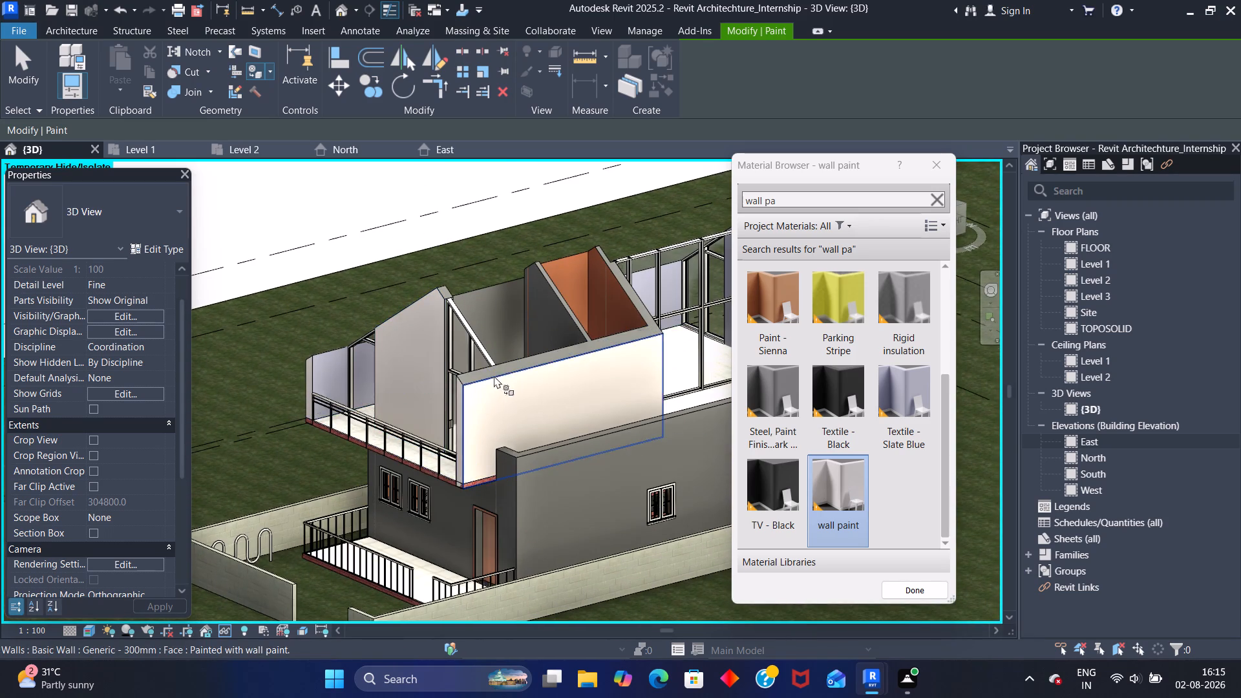
scroll(502, 362, "up", 2)
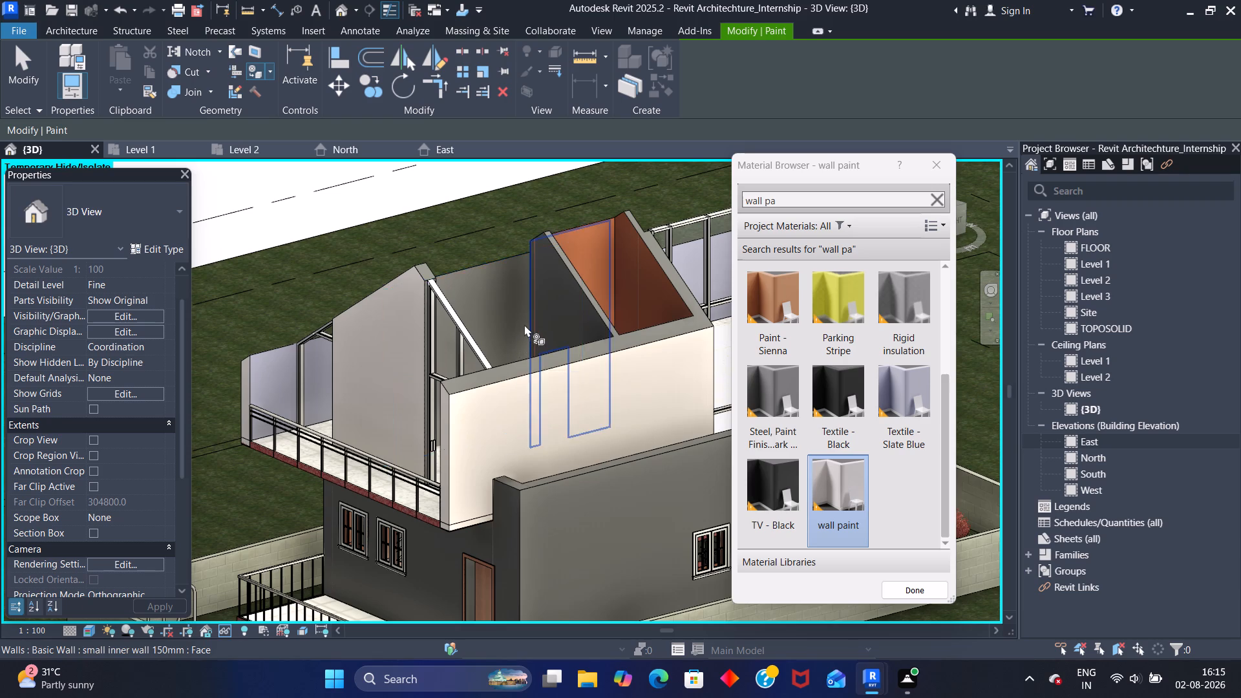
middle_click_drag(519, 319, 452, 231)
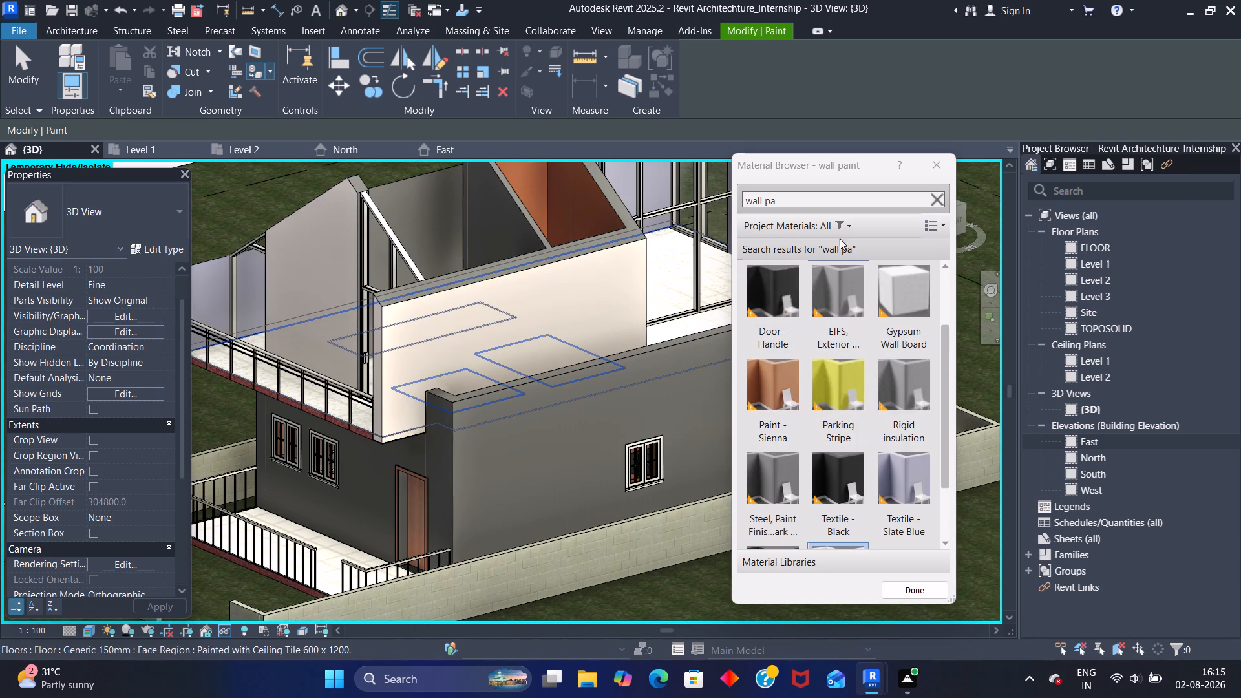
left_click_drag(814, 201, 743, 202)
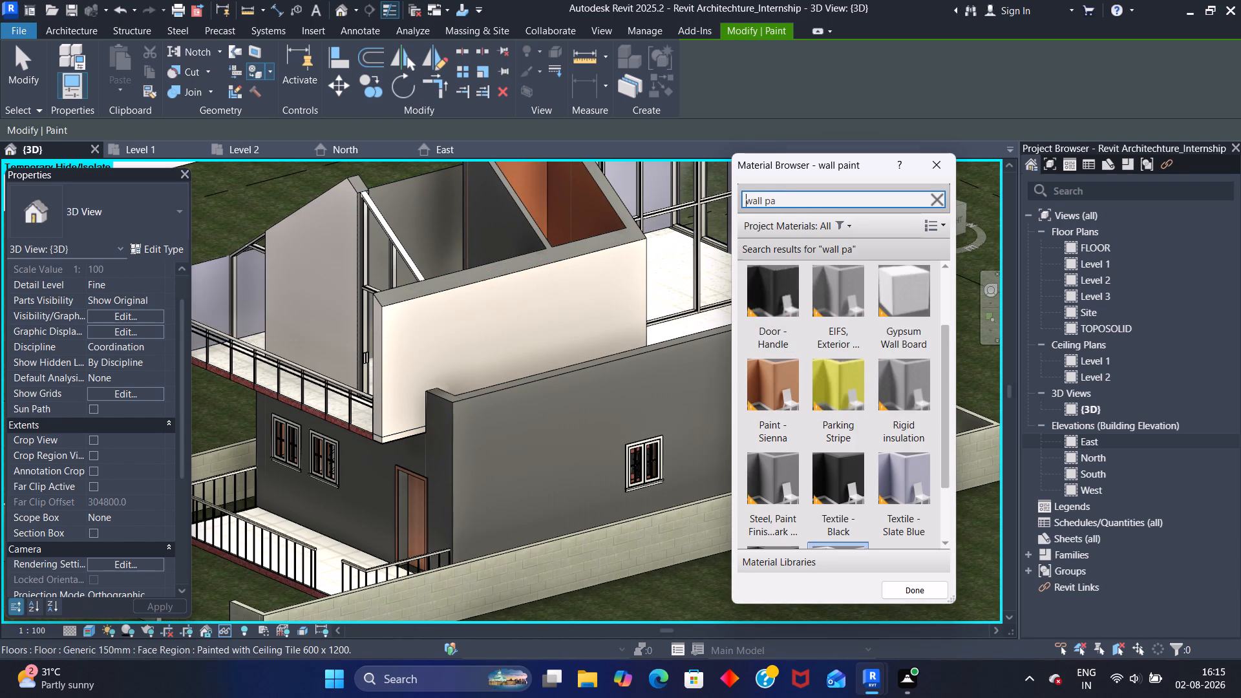
left_click(939, 198)
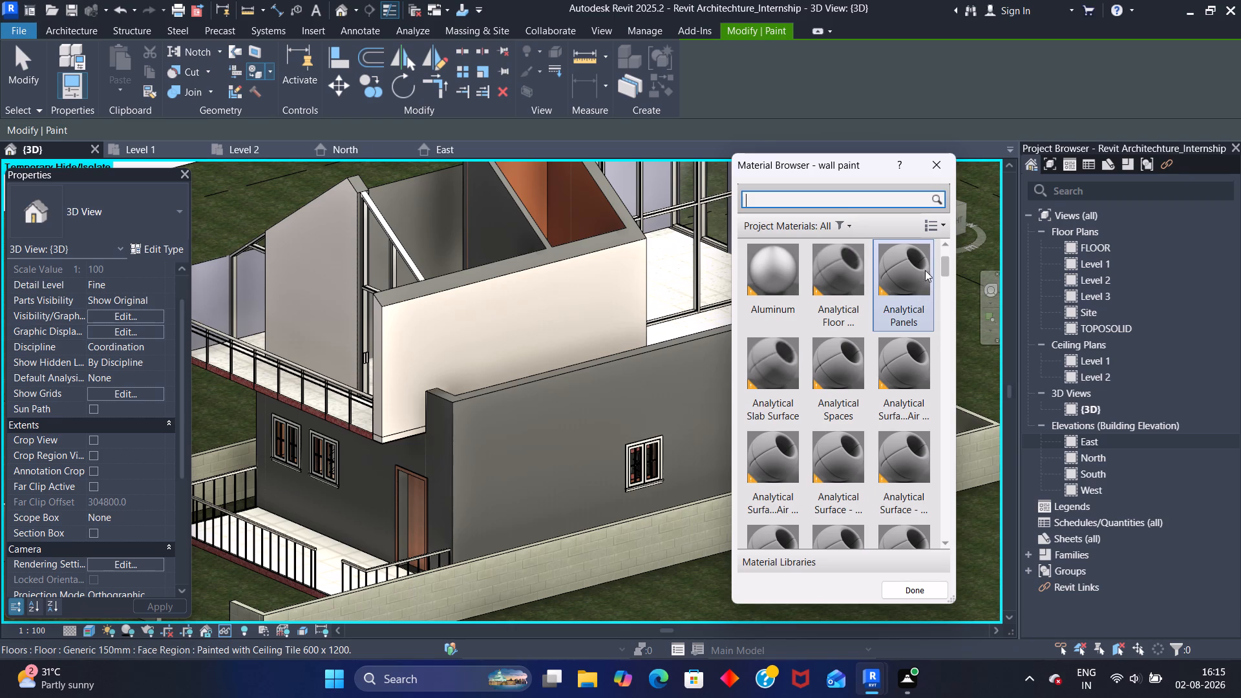
left_click(939, 171)
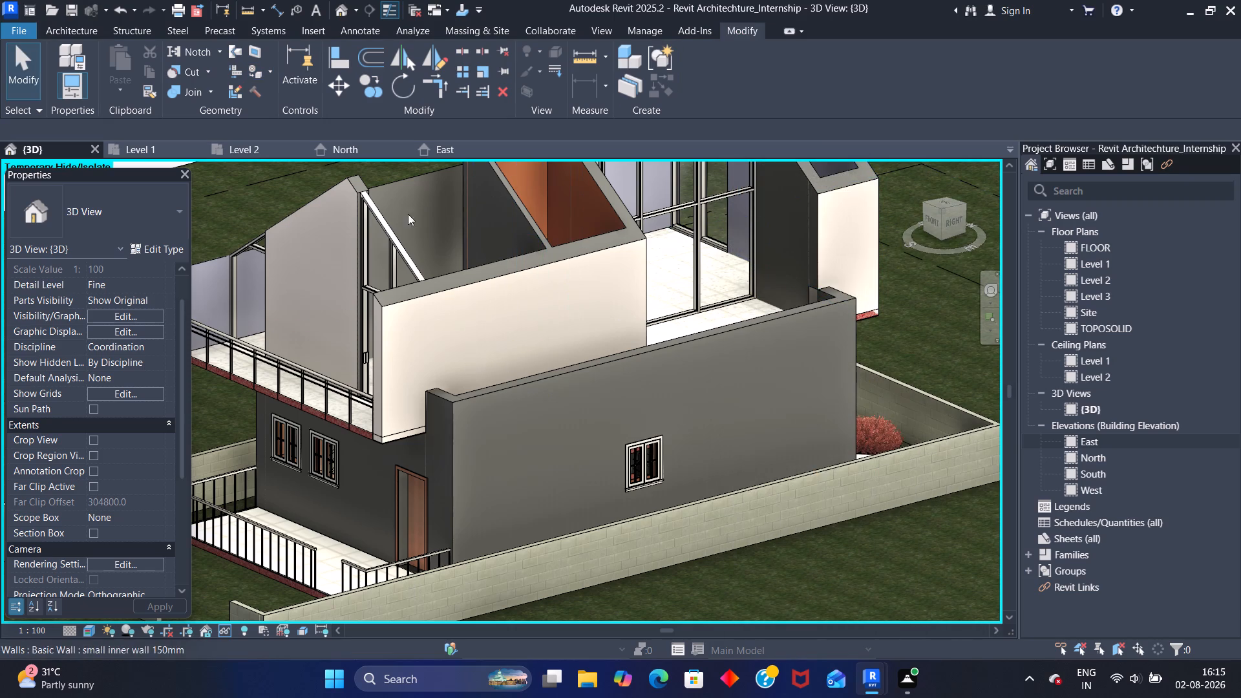
Review the type properties of the painted upper-floor side wall, from construction through IFC parameters, and close them.
left_click(409, 302)
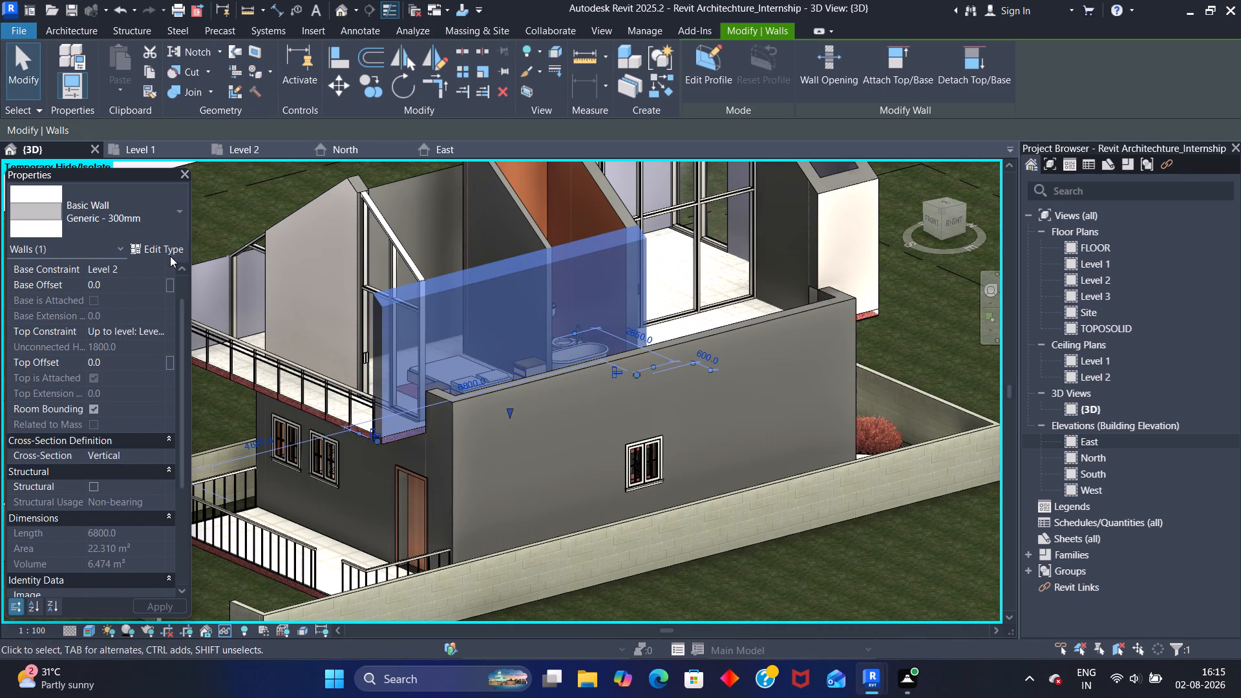
left_click(155, 248)
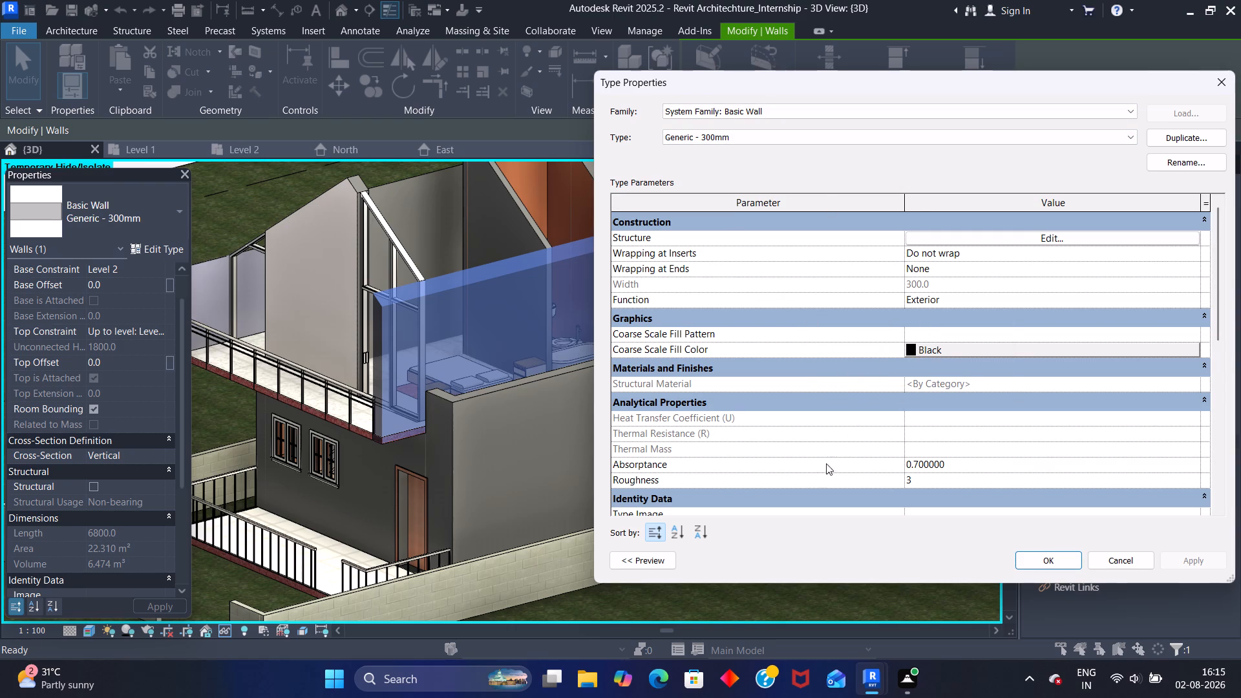
scroll(714, 352, "down", 8)
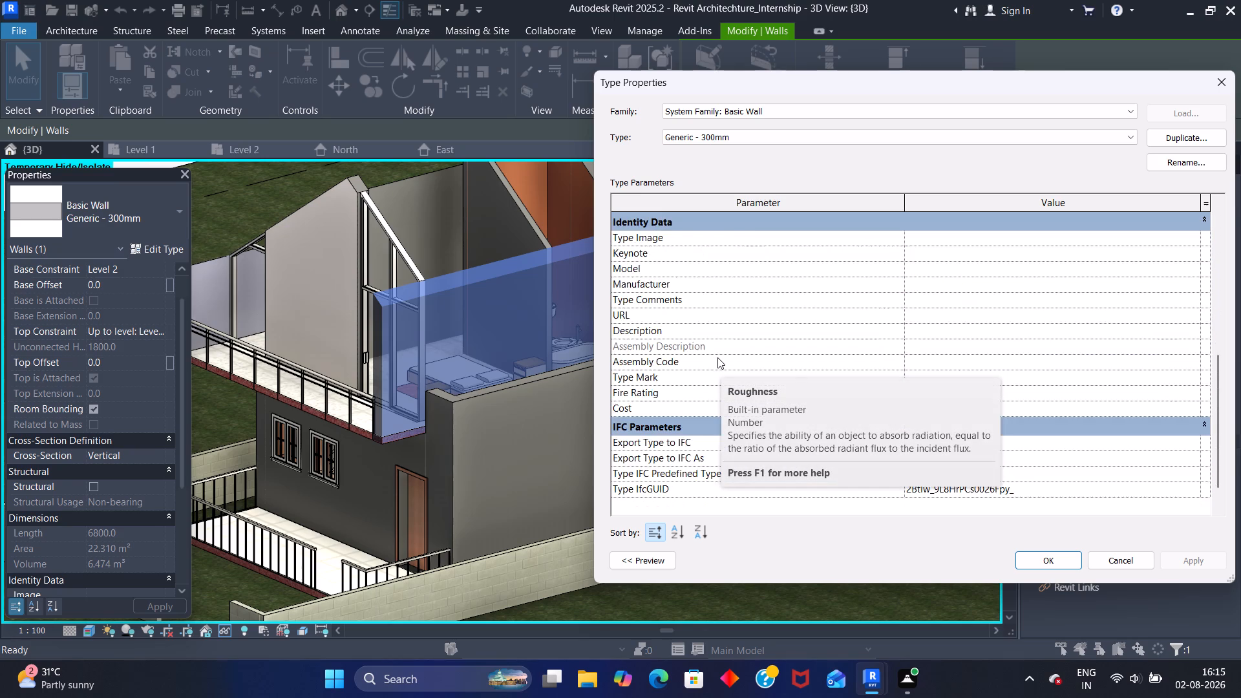
scroll(717, 357, "up", 3)
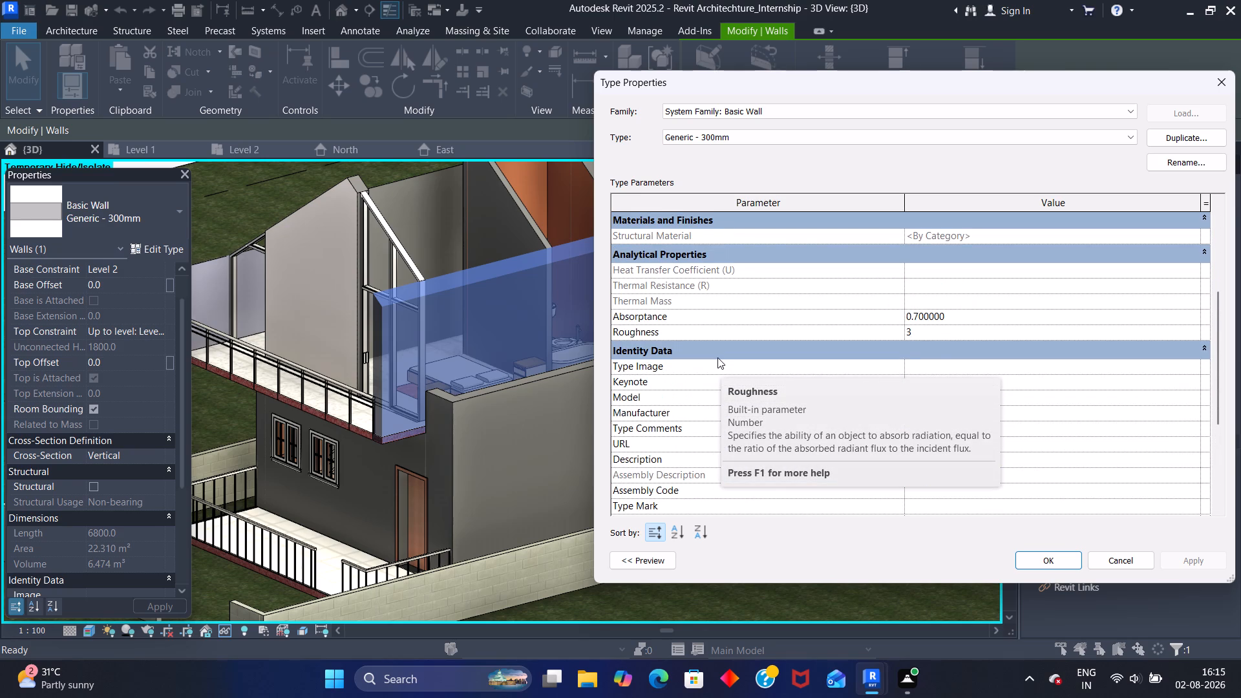
scroll(717, 357, "up", 13)
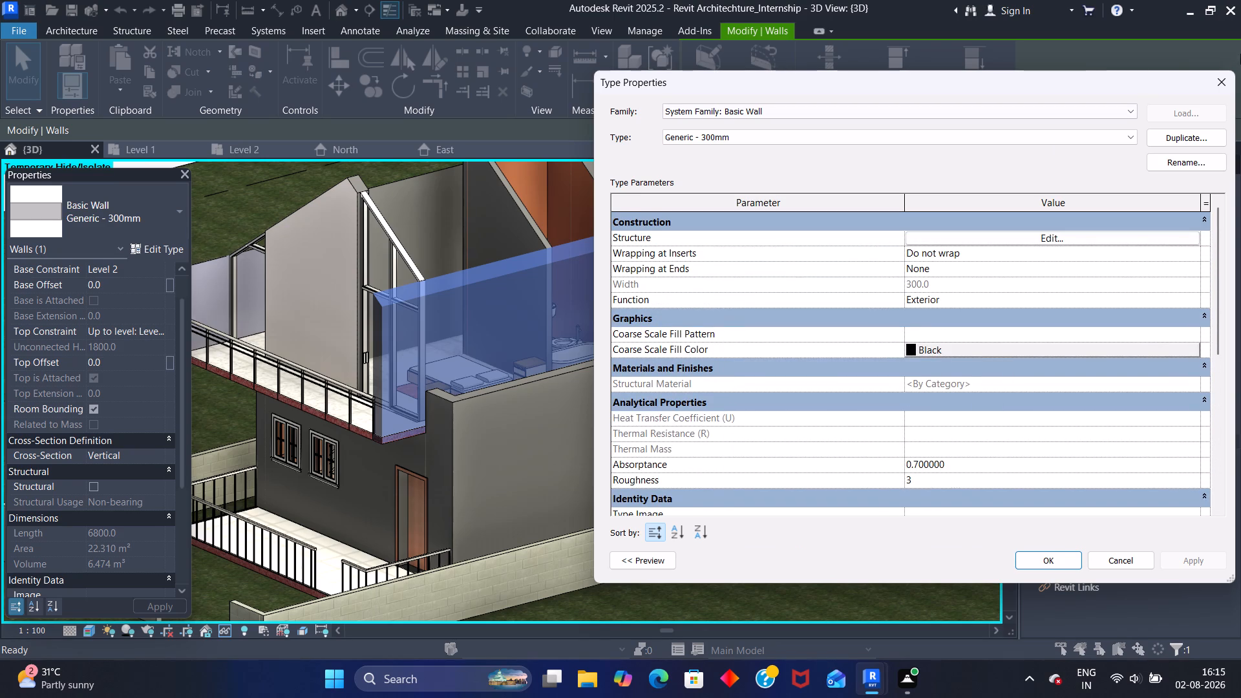
left_click(1224, 80)
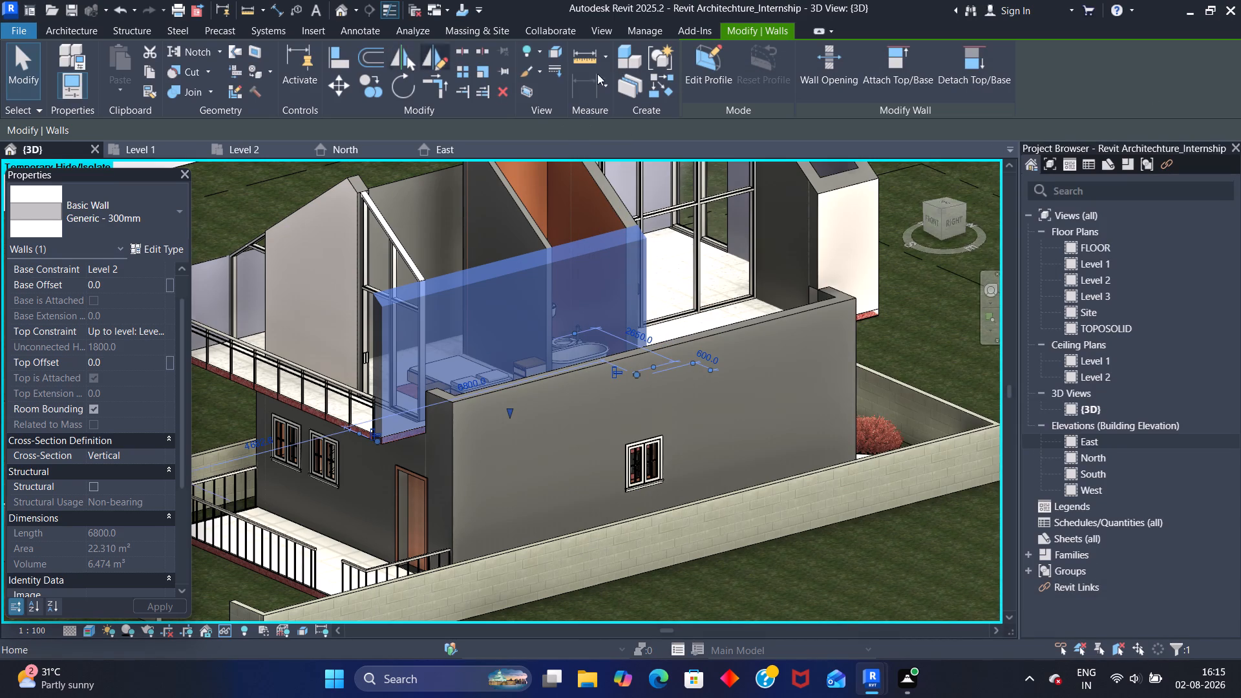
Open the project's material manager and create a new material.
left_click(641, 34)
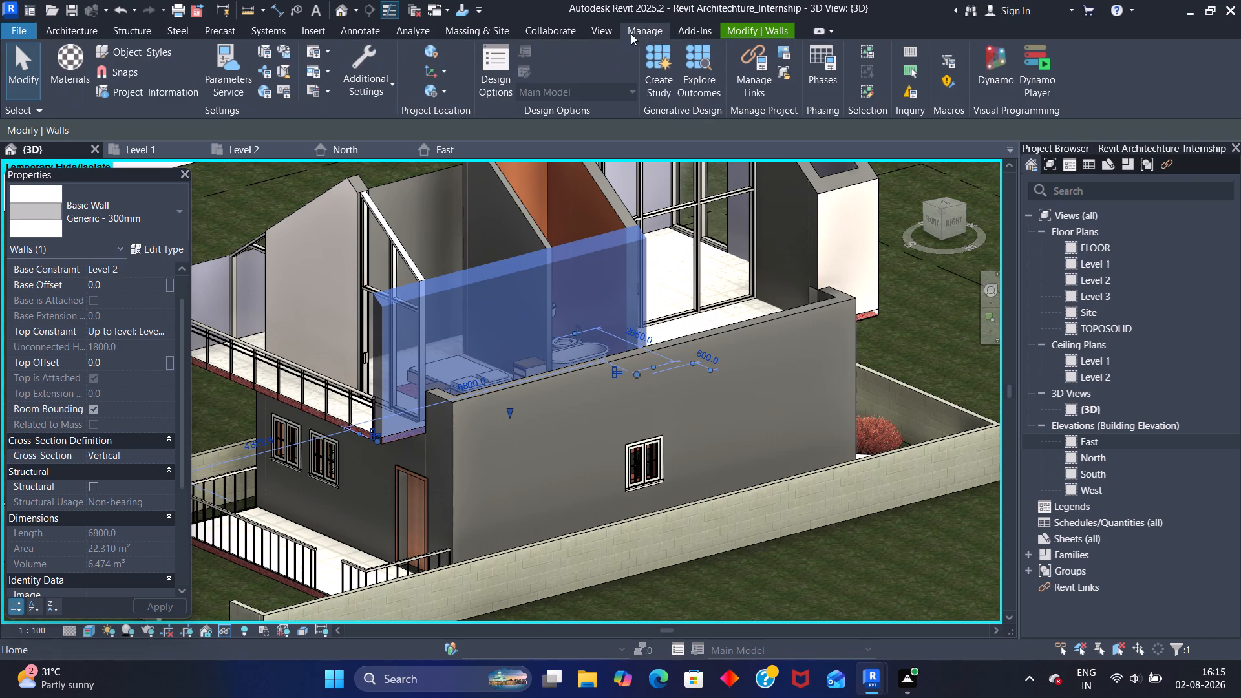
left_click(82, 51)
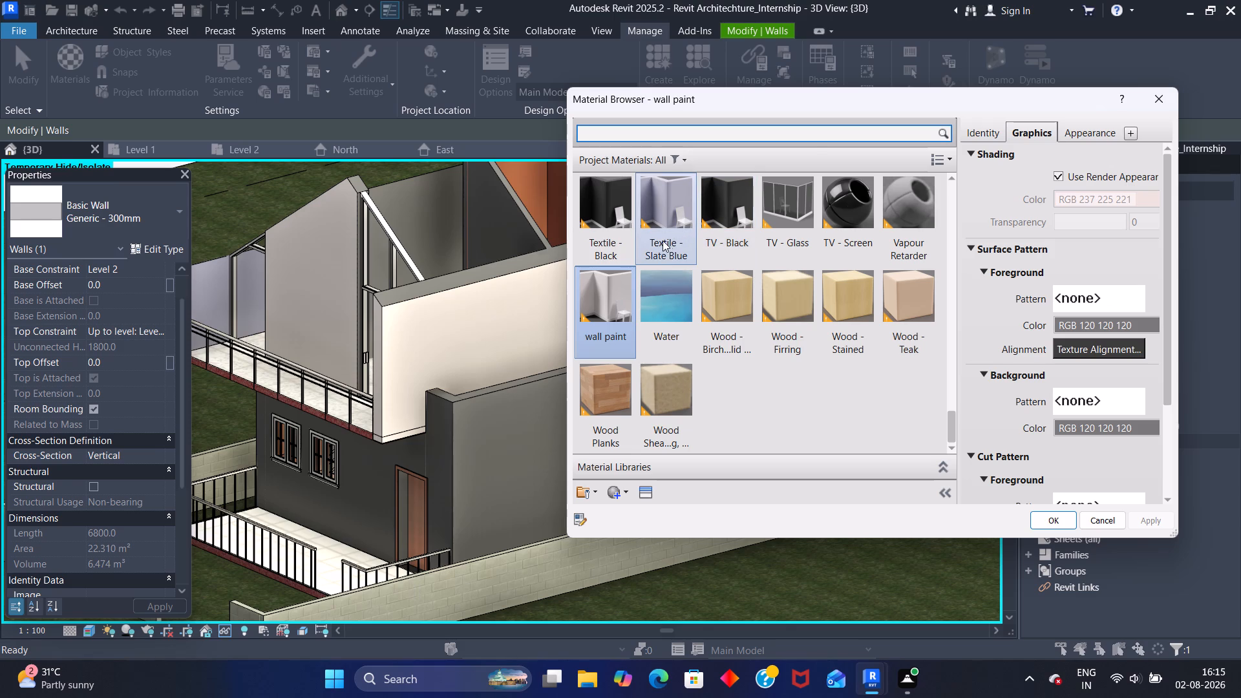
scroll(672, 231, "up", 3)
scroll(736, 220, "up", 2)
scroll(728, 268, "down", 1)
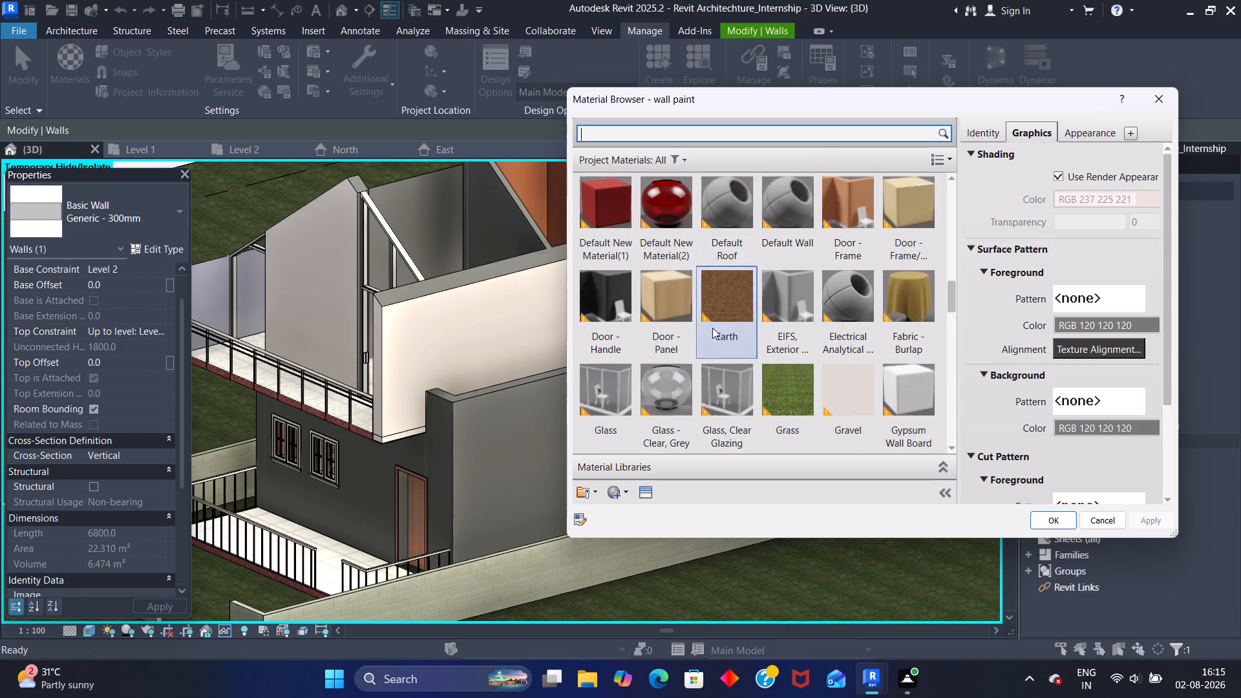
left_click(608, 483)
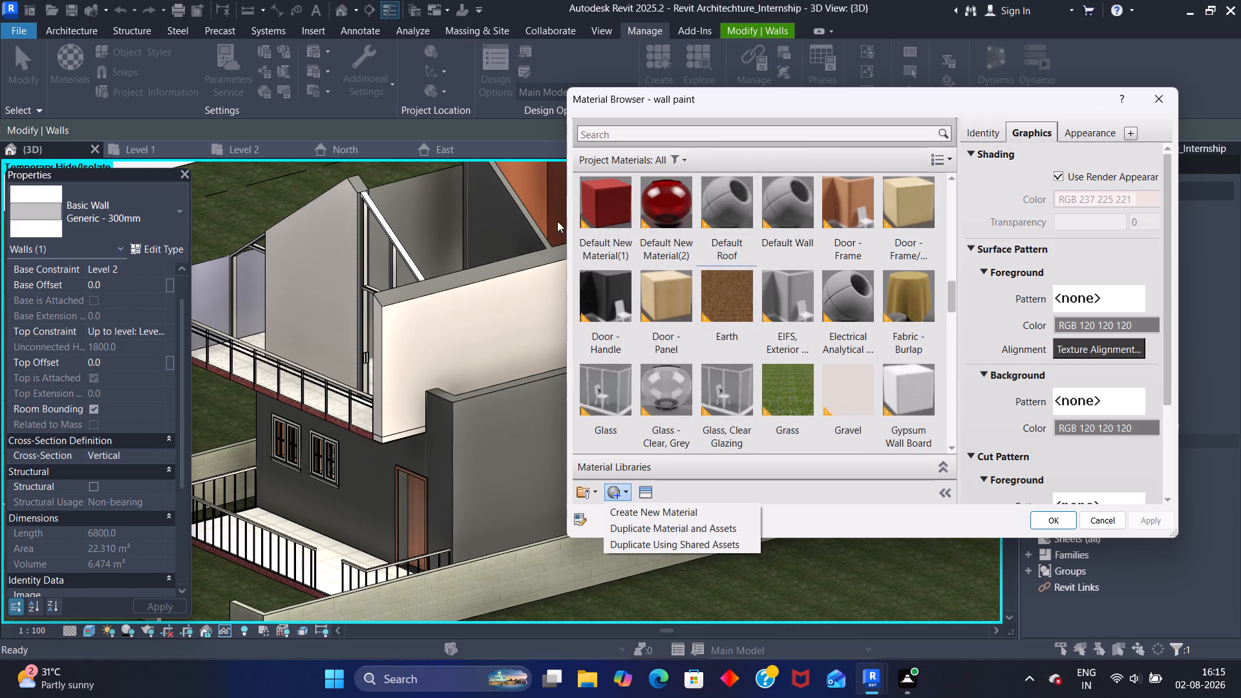
left_click(674, 516)
Assign the 12in Running - Burgundy masonry appearance asset to the new material.
left_click(650, 494)
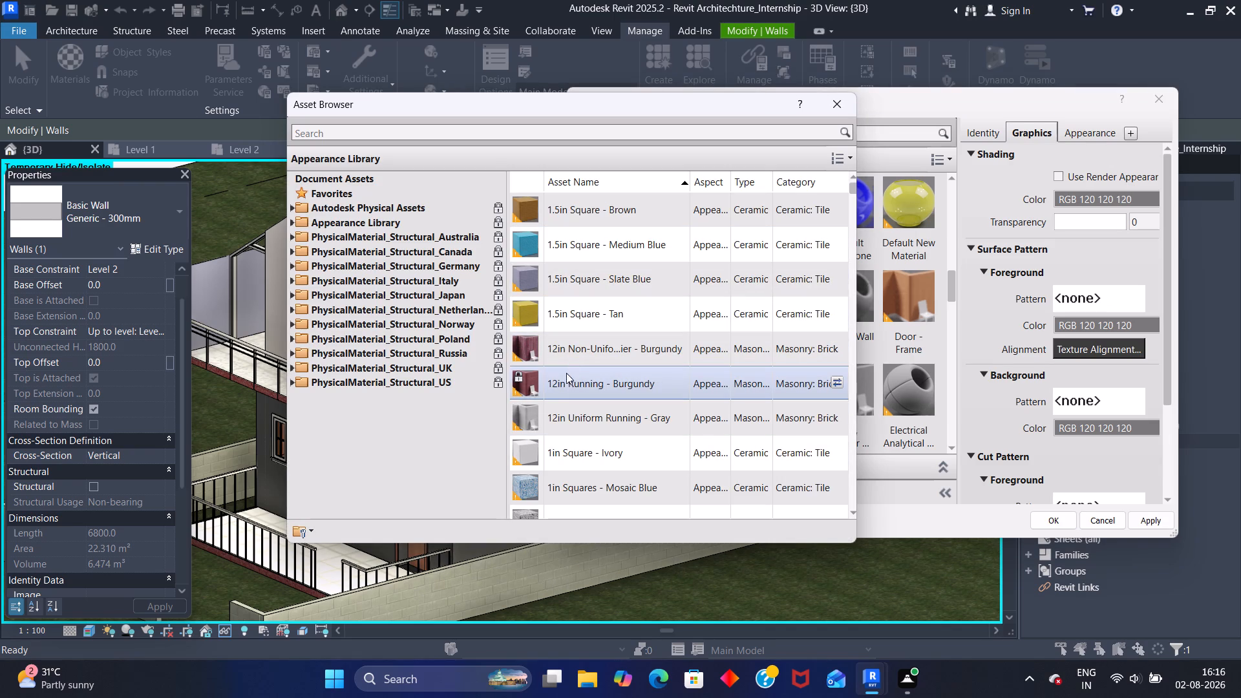
left_click(829, 382)
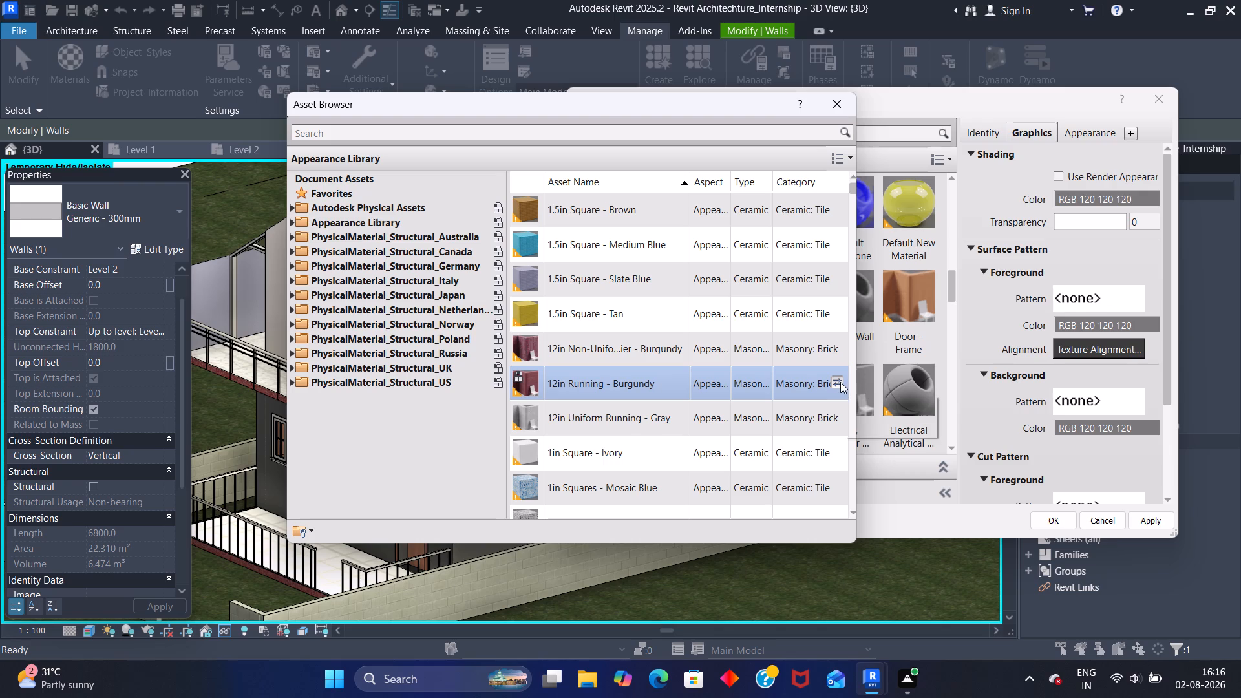
left_click(840, 382)
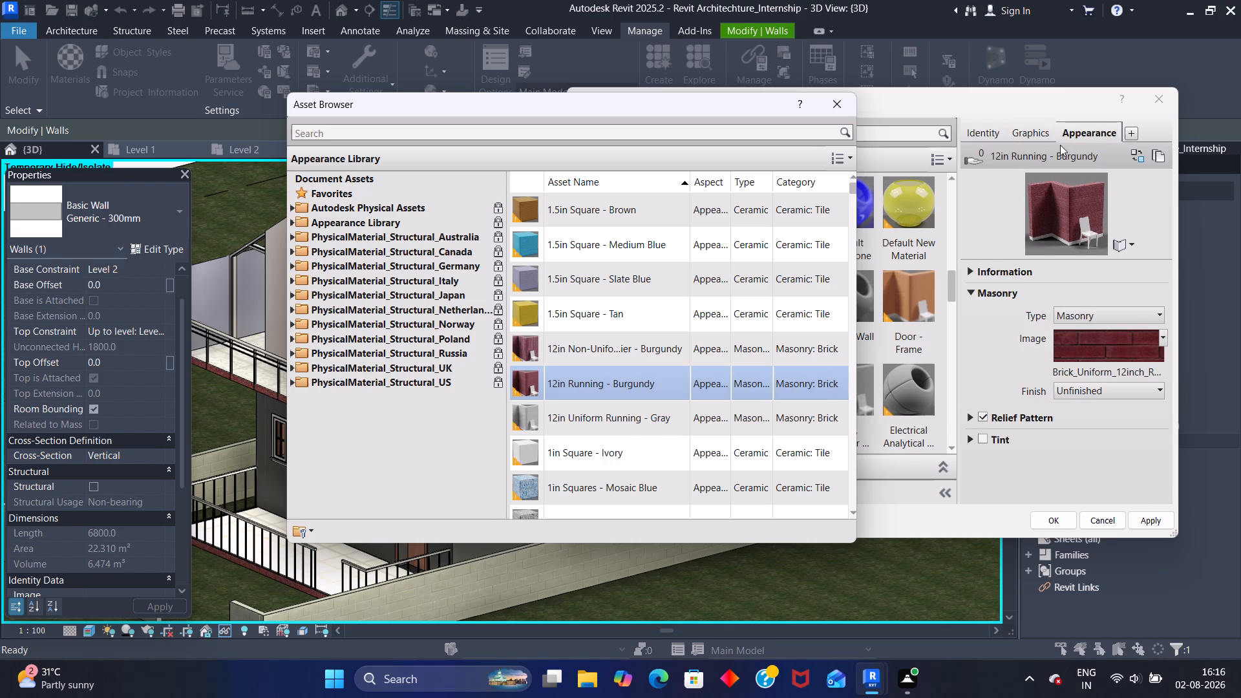
Set the new burgundy brick material's shading to use its render appearance and accept the material changes.
left_click(1031, 131)
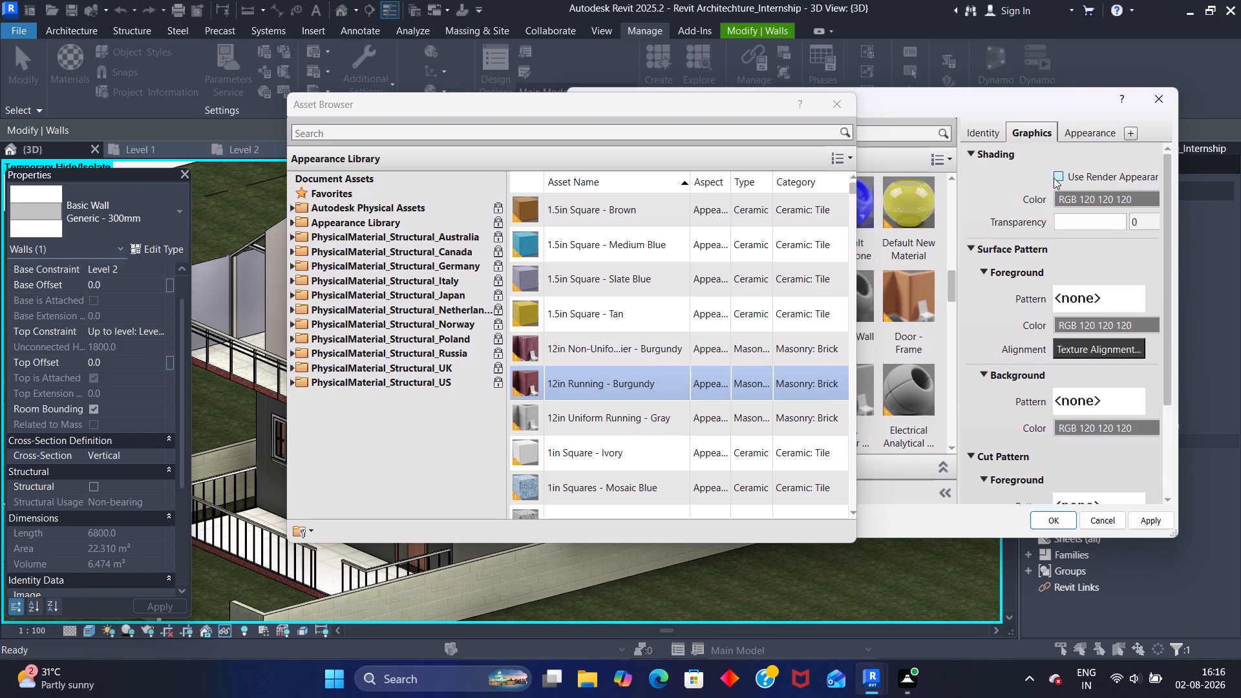
left_click(1056, 177)
left_click(1145, 517)
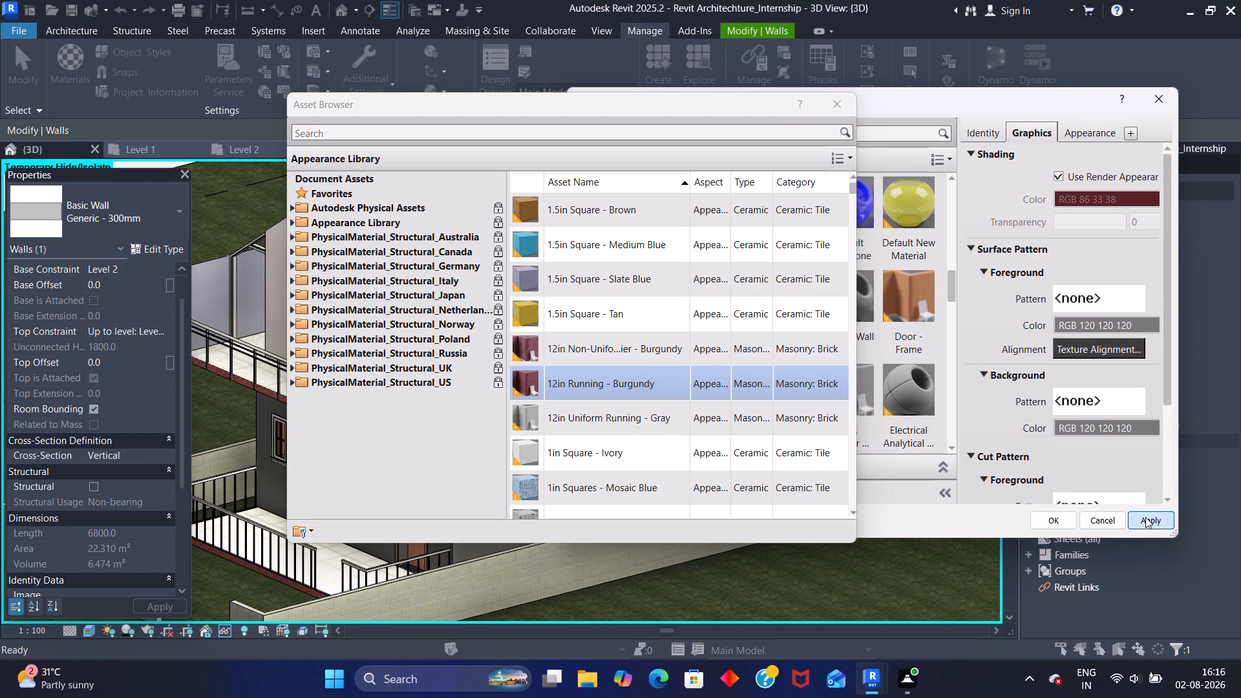
left_click(1060, 520)
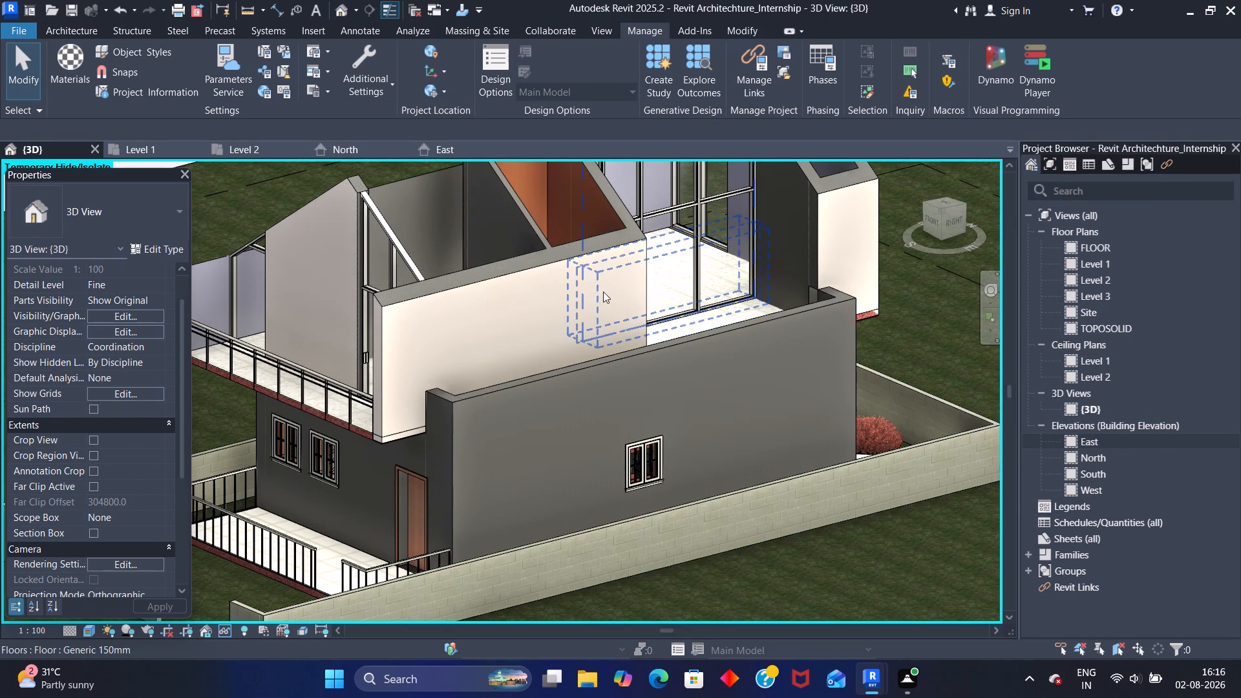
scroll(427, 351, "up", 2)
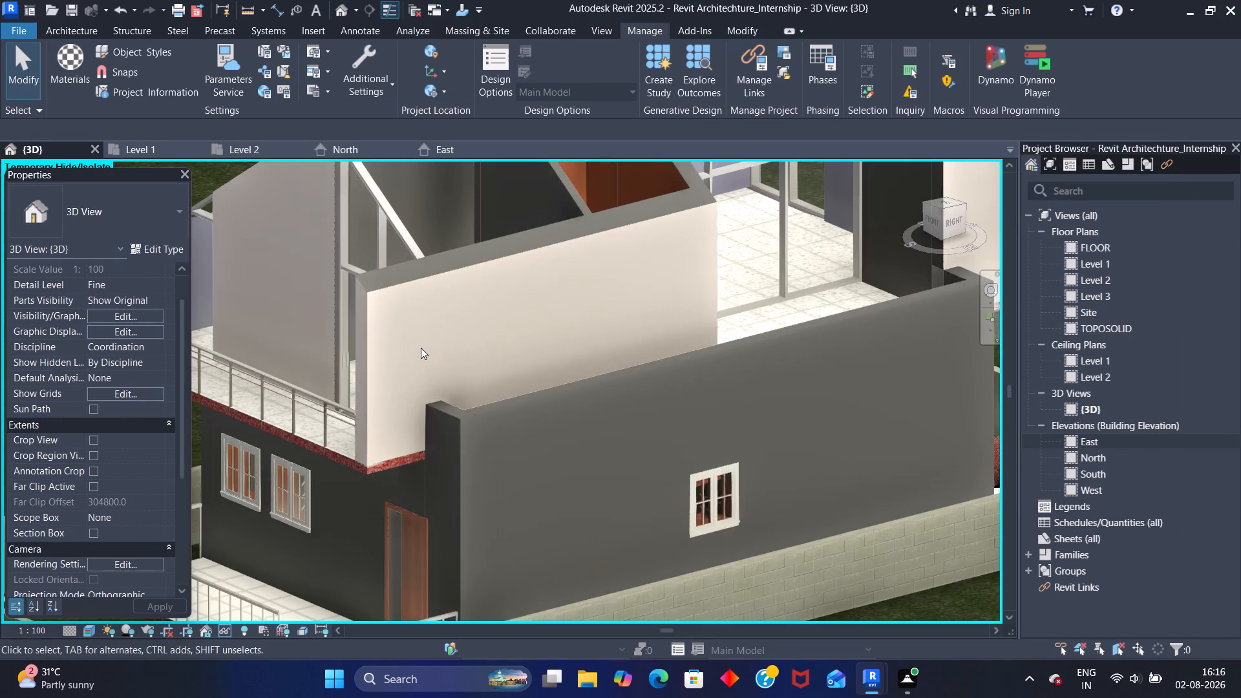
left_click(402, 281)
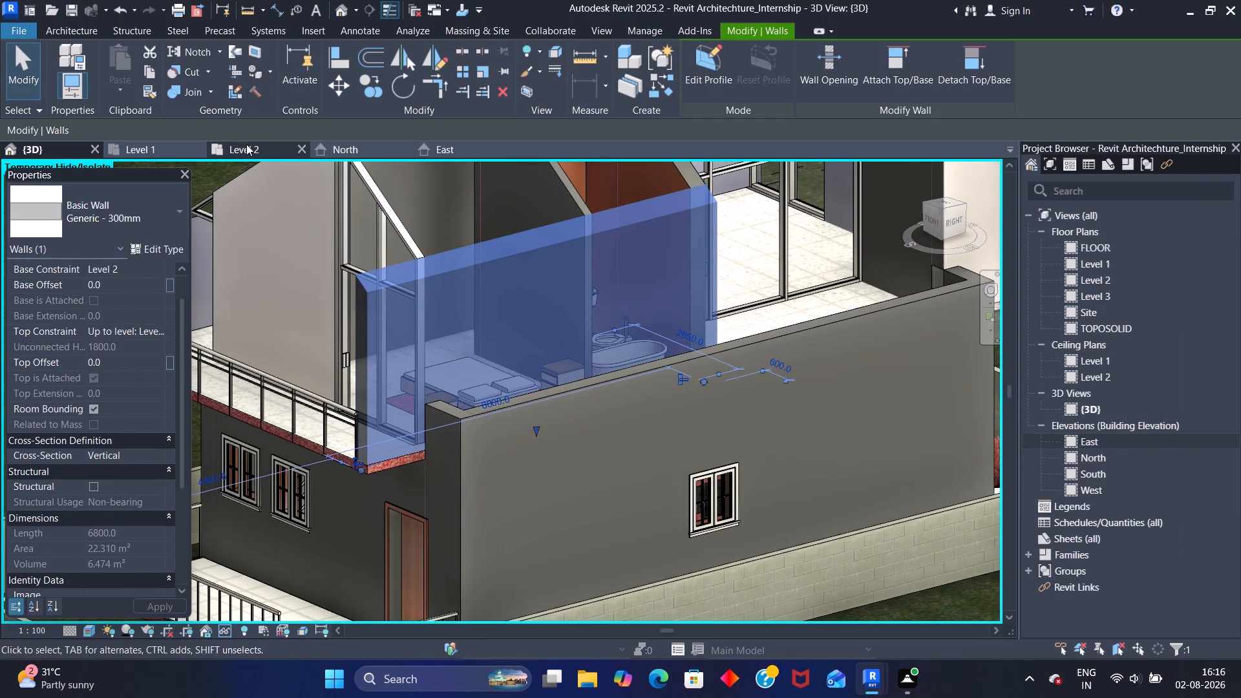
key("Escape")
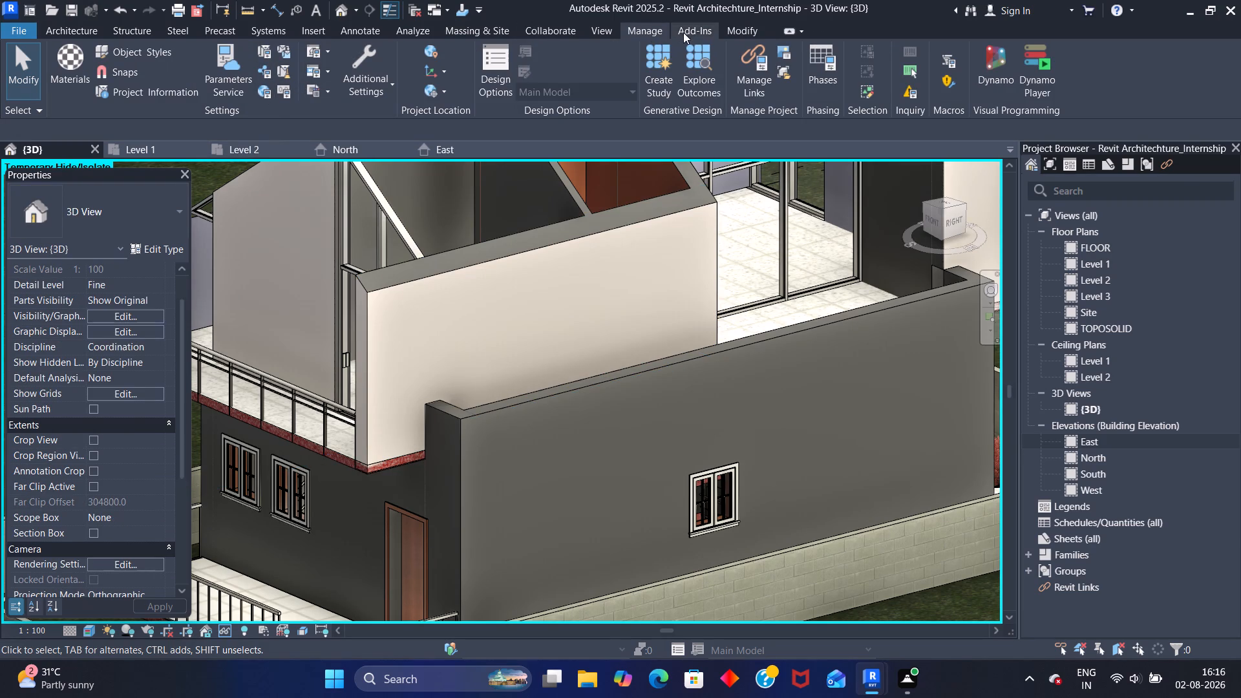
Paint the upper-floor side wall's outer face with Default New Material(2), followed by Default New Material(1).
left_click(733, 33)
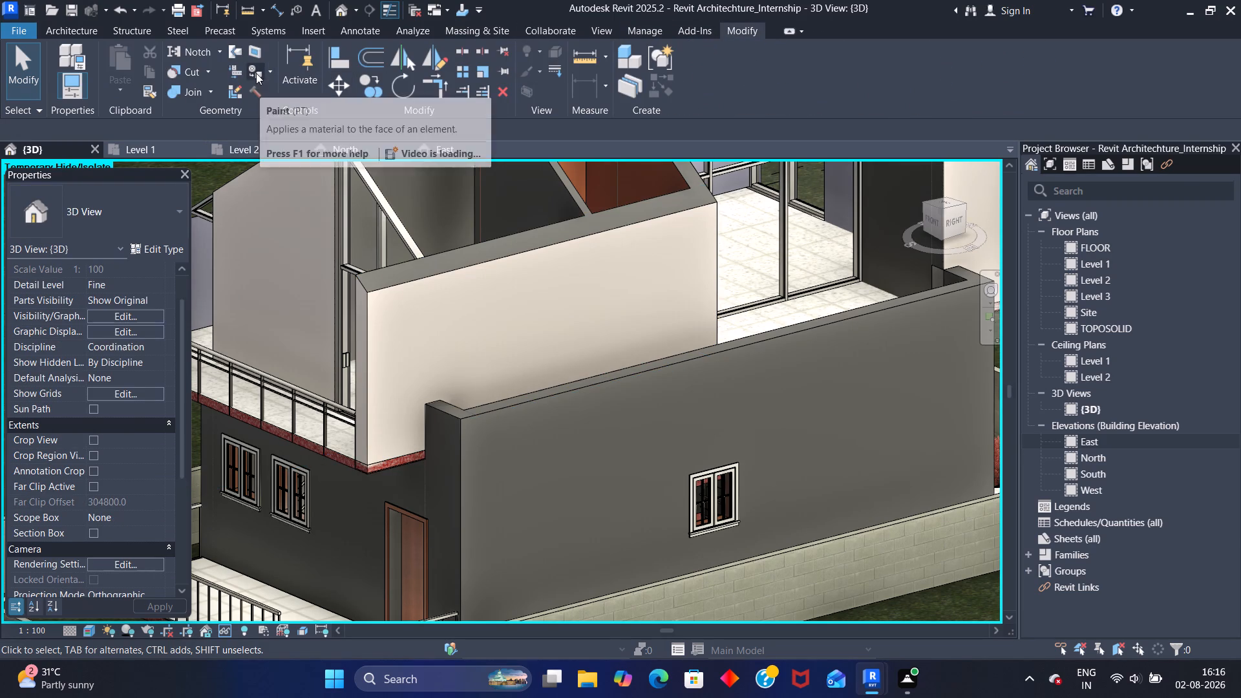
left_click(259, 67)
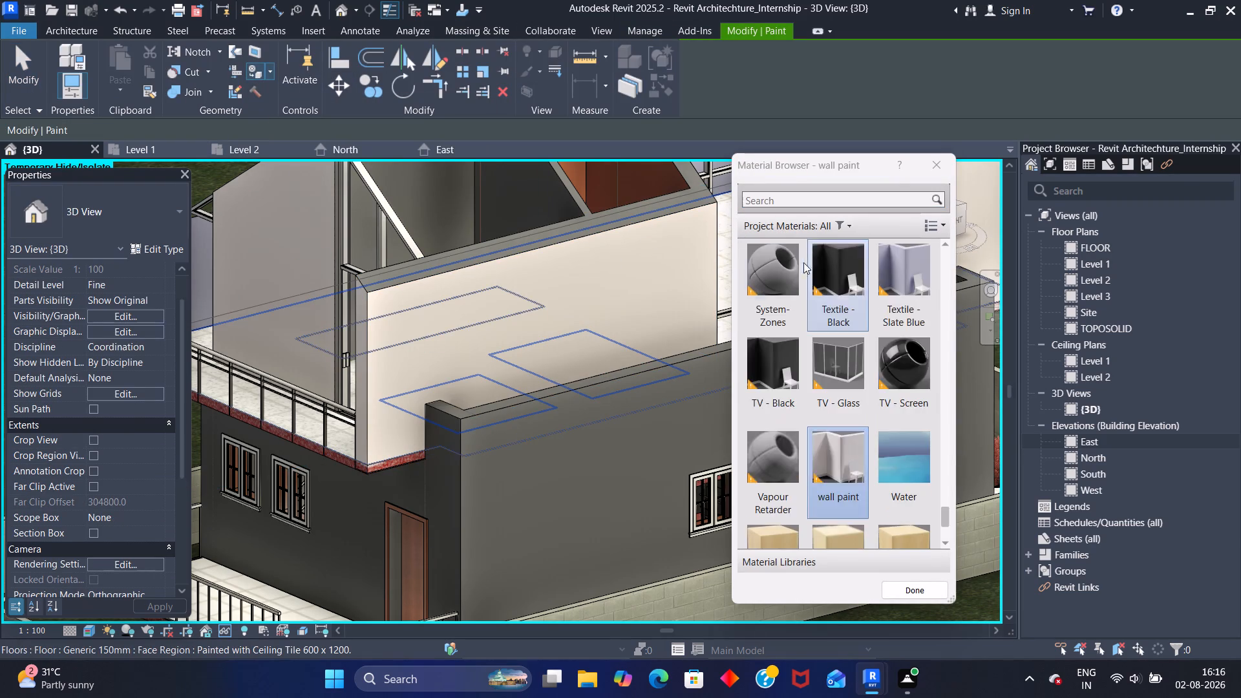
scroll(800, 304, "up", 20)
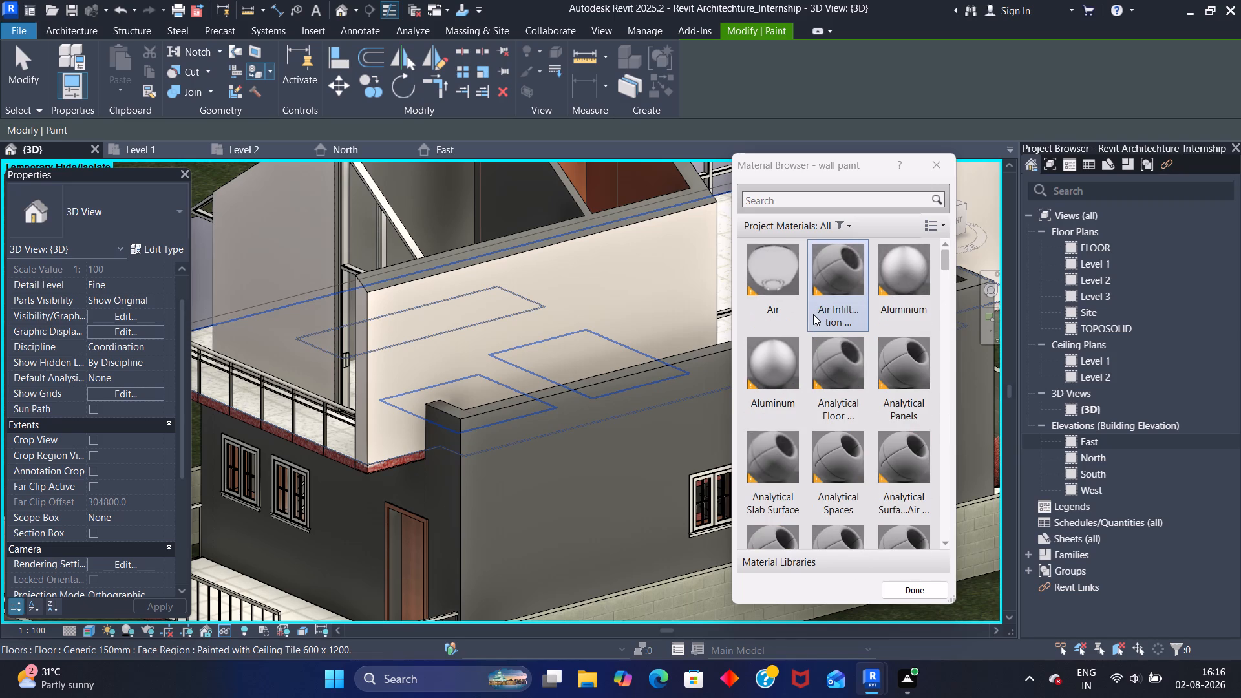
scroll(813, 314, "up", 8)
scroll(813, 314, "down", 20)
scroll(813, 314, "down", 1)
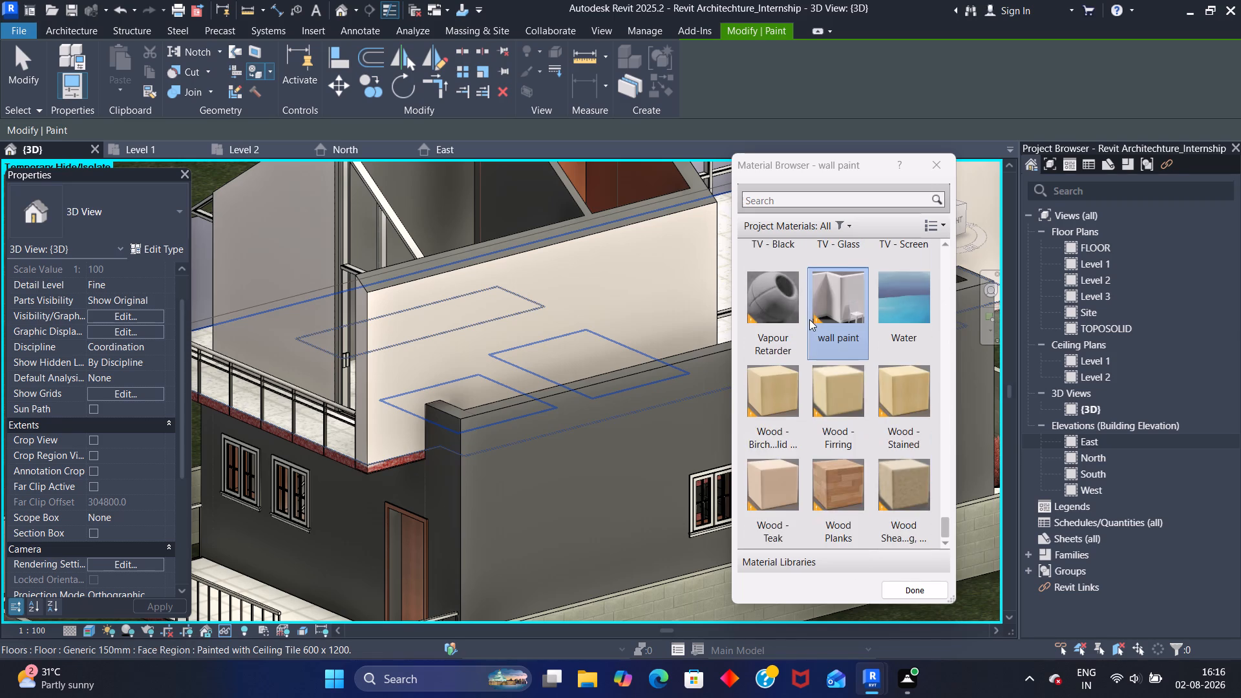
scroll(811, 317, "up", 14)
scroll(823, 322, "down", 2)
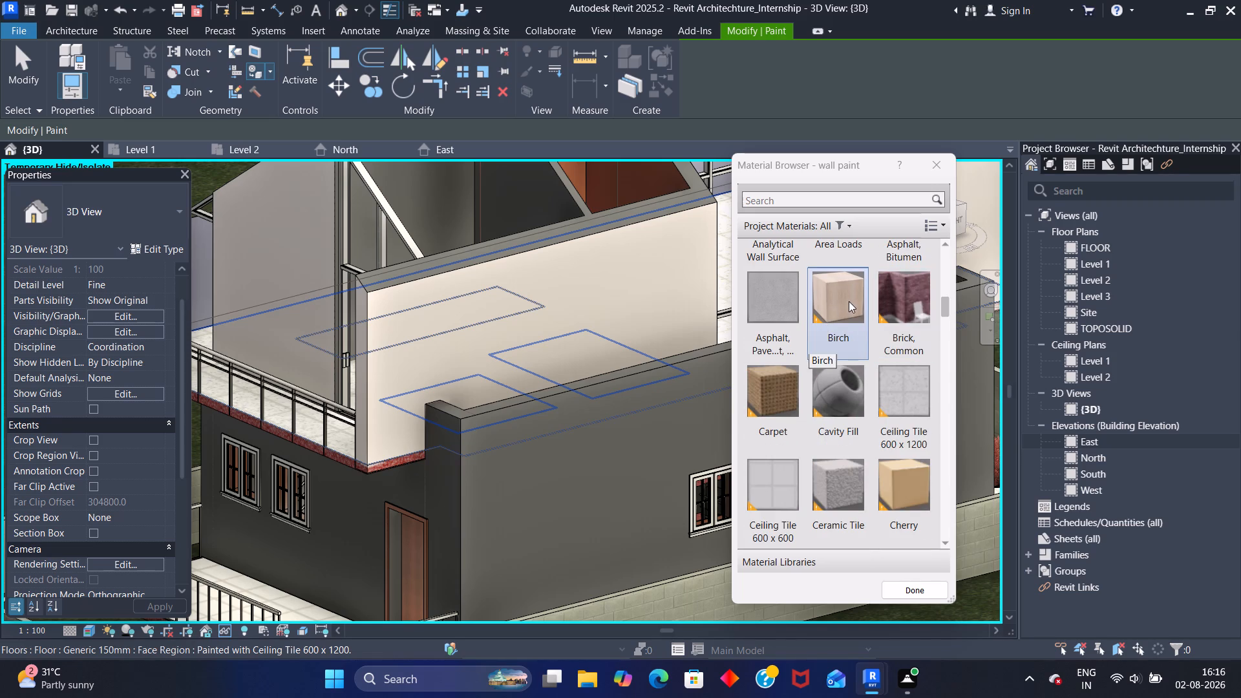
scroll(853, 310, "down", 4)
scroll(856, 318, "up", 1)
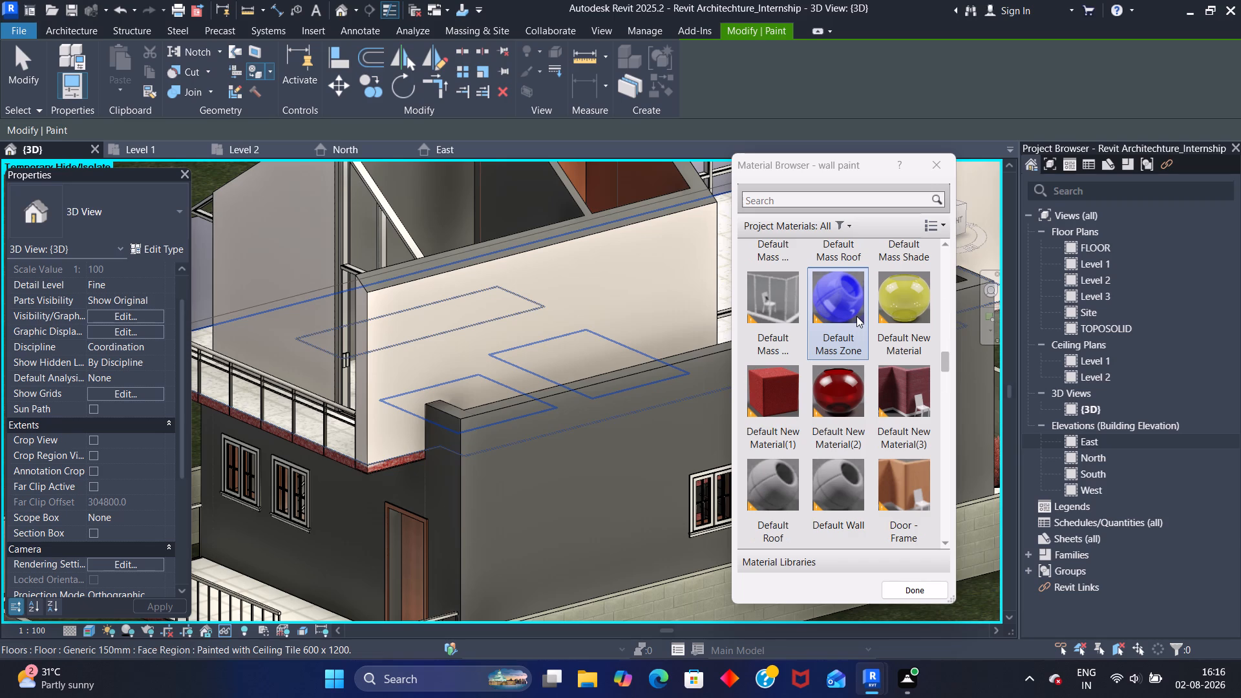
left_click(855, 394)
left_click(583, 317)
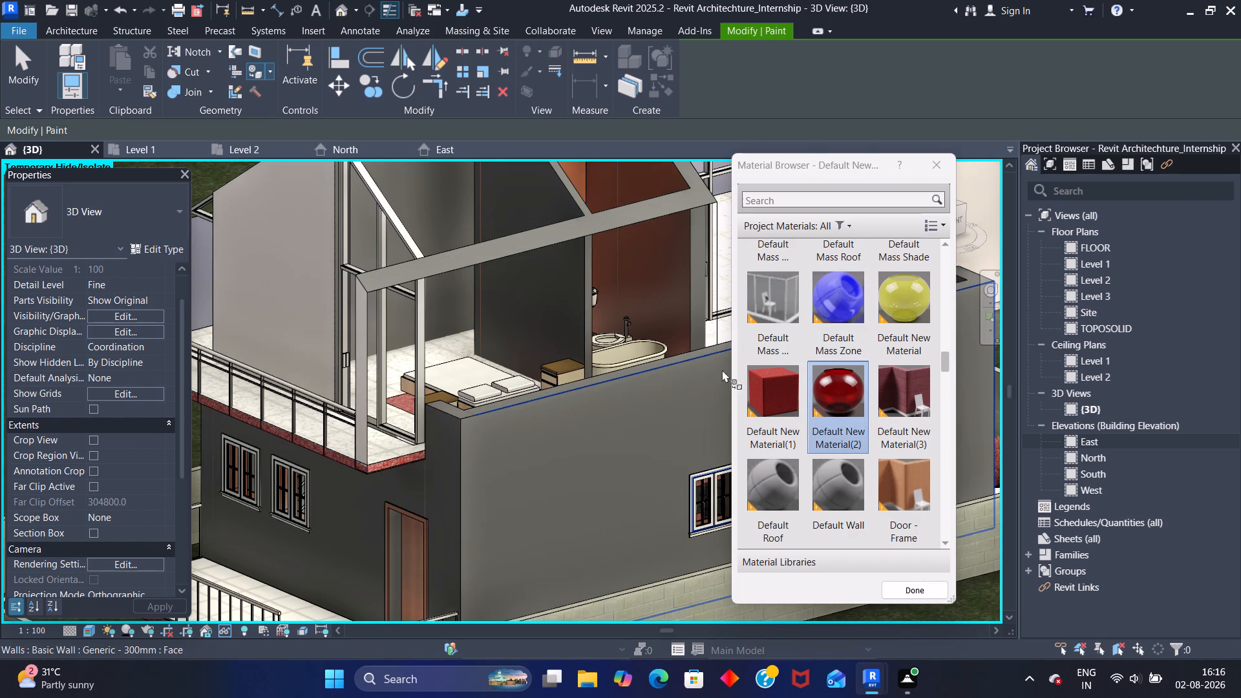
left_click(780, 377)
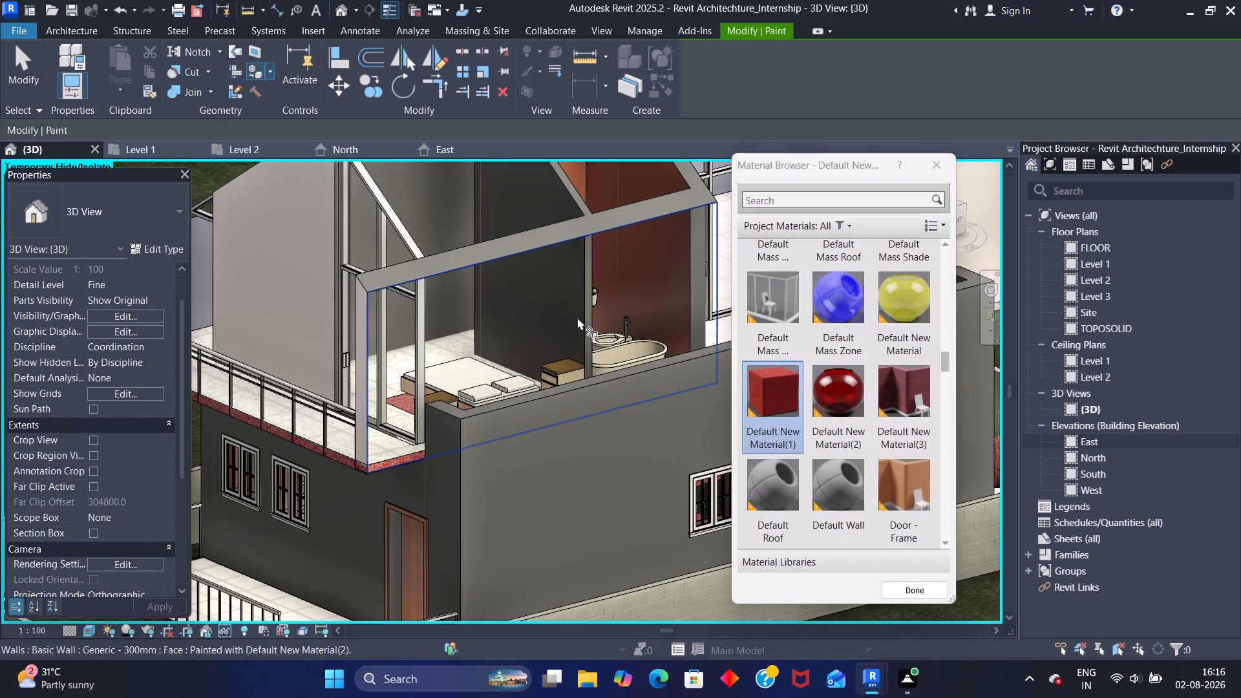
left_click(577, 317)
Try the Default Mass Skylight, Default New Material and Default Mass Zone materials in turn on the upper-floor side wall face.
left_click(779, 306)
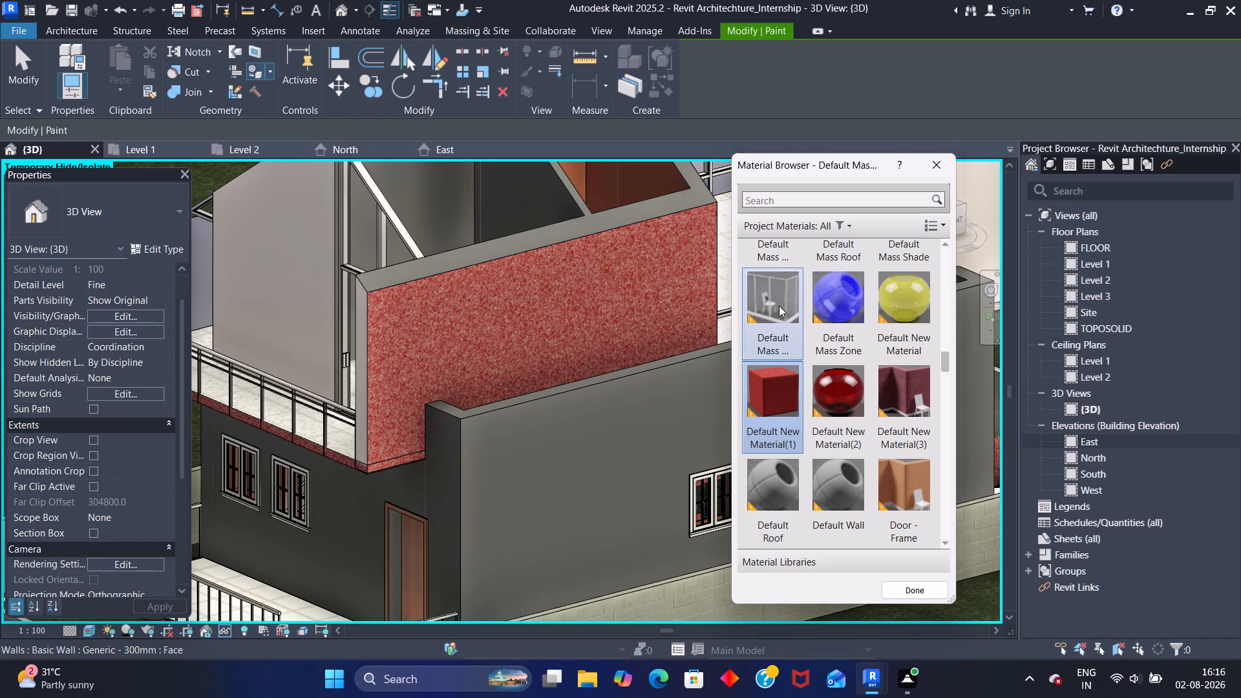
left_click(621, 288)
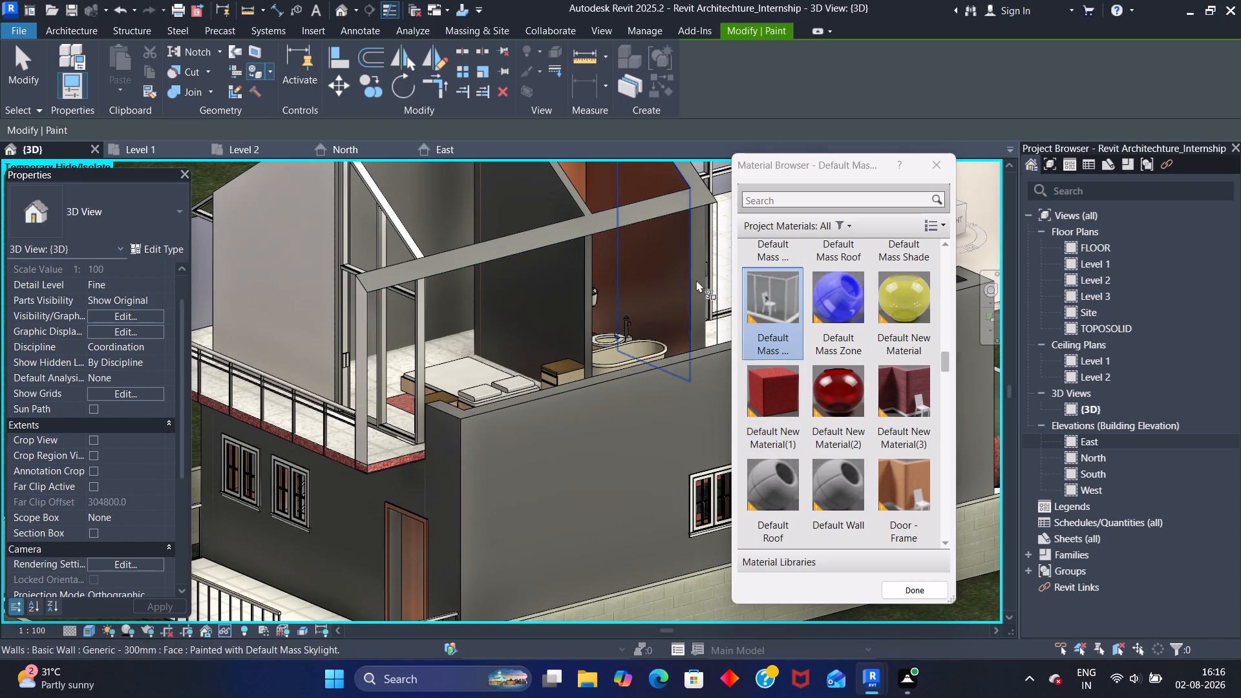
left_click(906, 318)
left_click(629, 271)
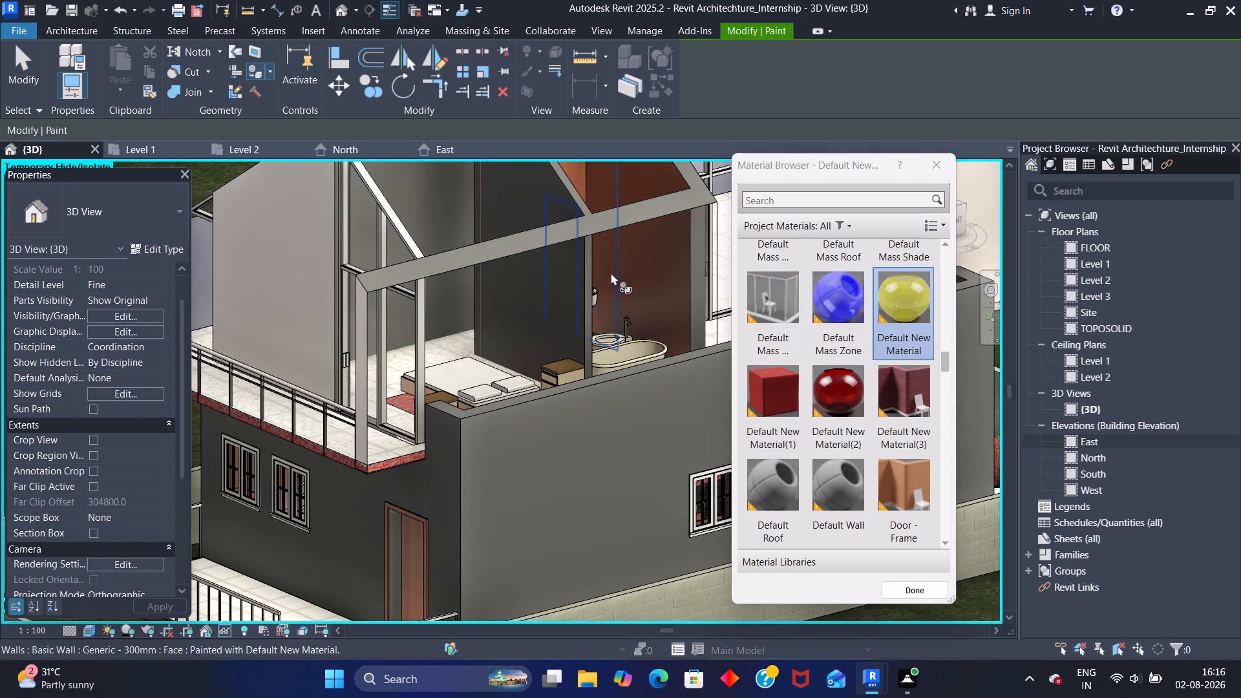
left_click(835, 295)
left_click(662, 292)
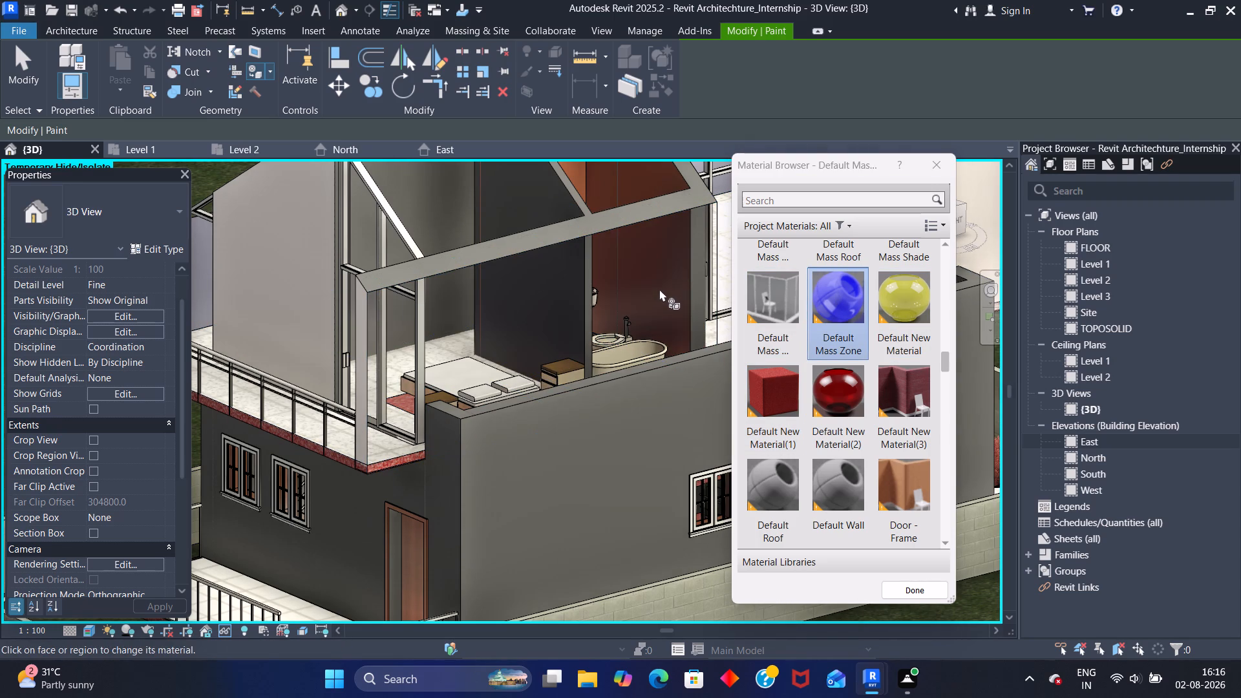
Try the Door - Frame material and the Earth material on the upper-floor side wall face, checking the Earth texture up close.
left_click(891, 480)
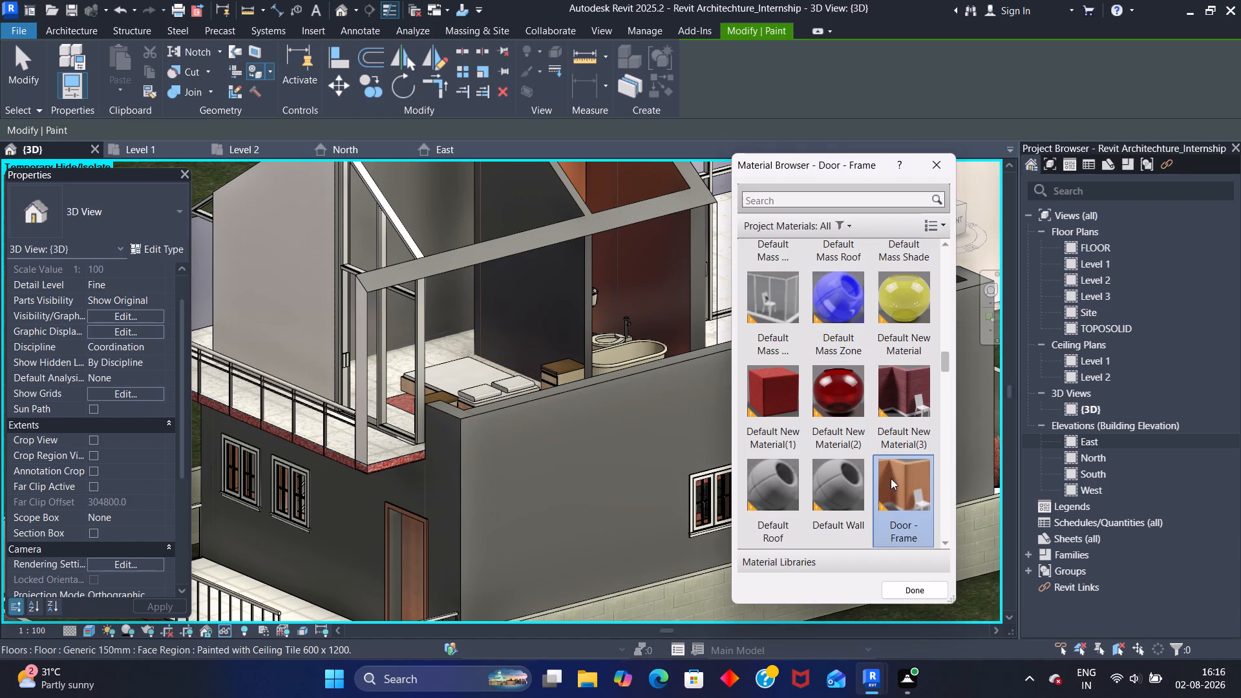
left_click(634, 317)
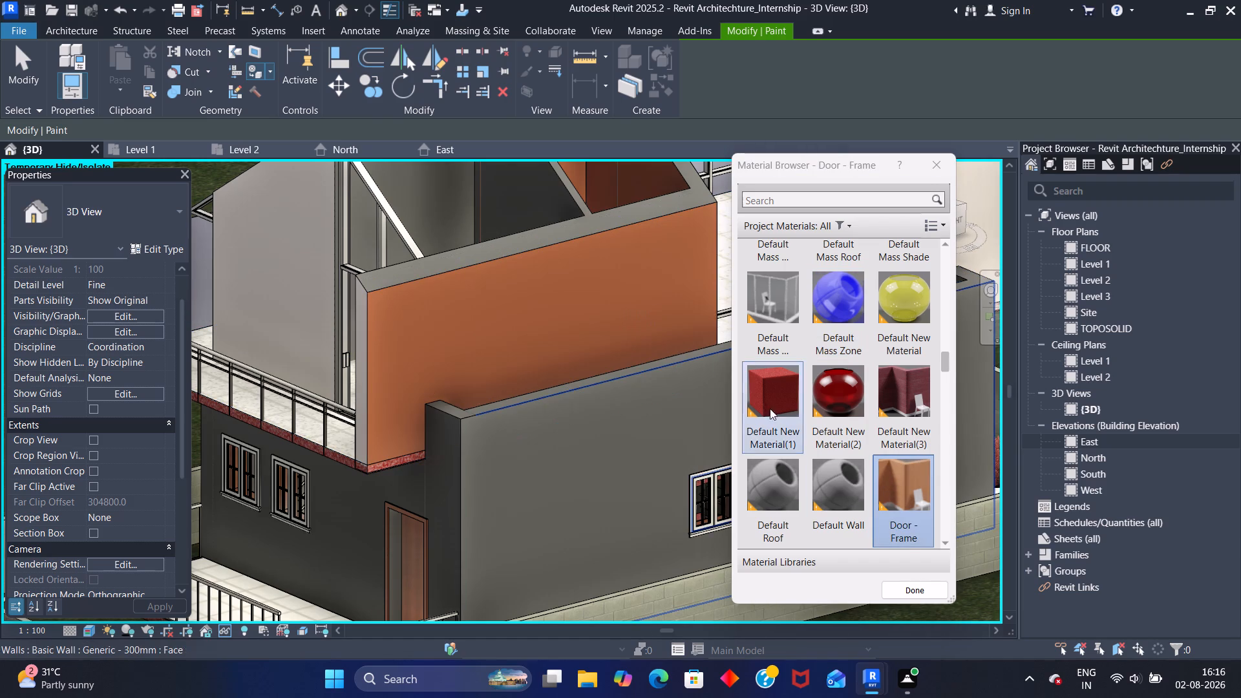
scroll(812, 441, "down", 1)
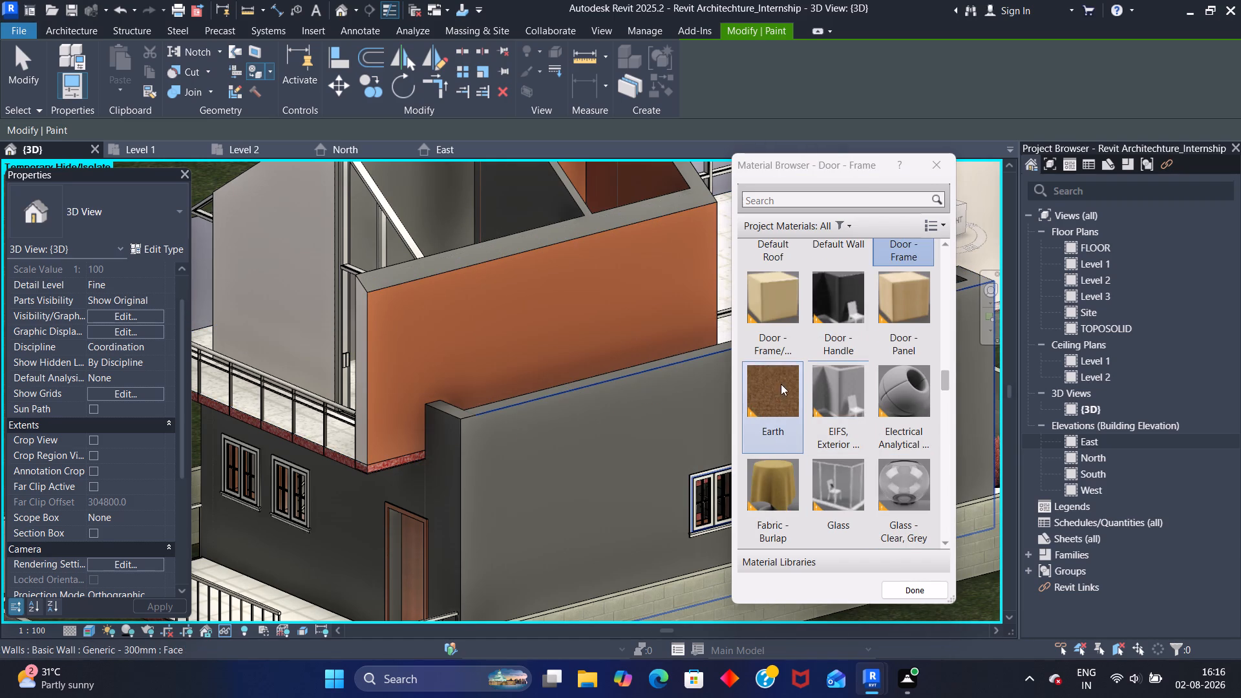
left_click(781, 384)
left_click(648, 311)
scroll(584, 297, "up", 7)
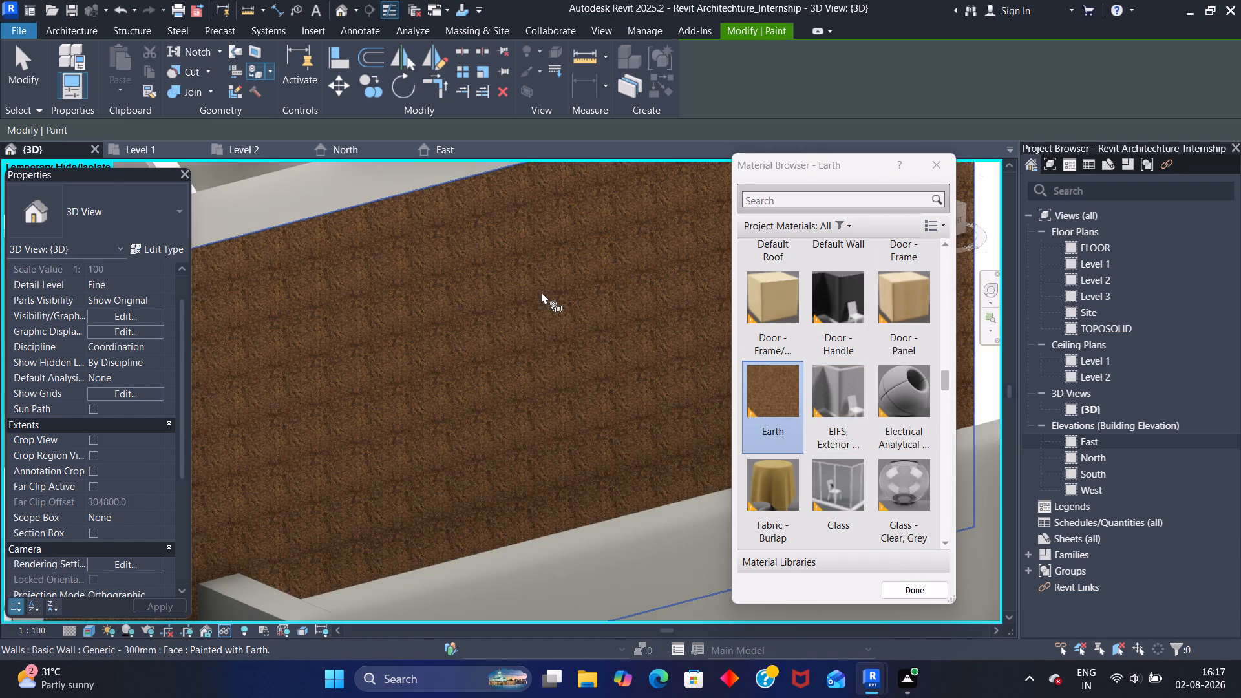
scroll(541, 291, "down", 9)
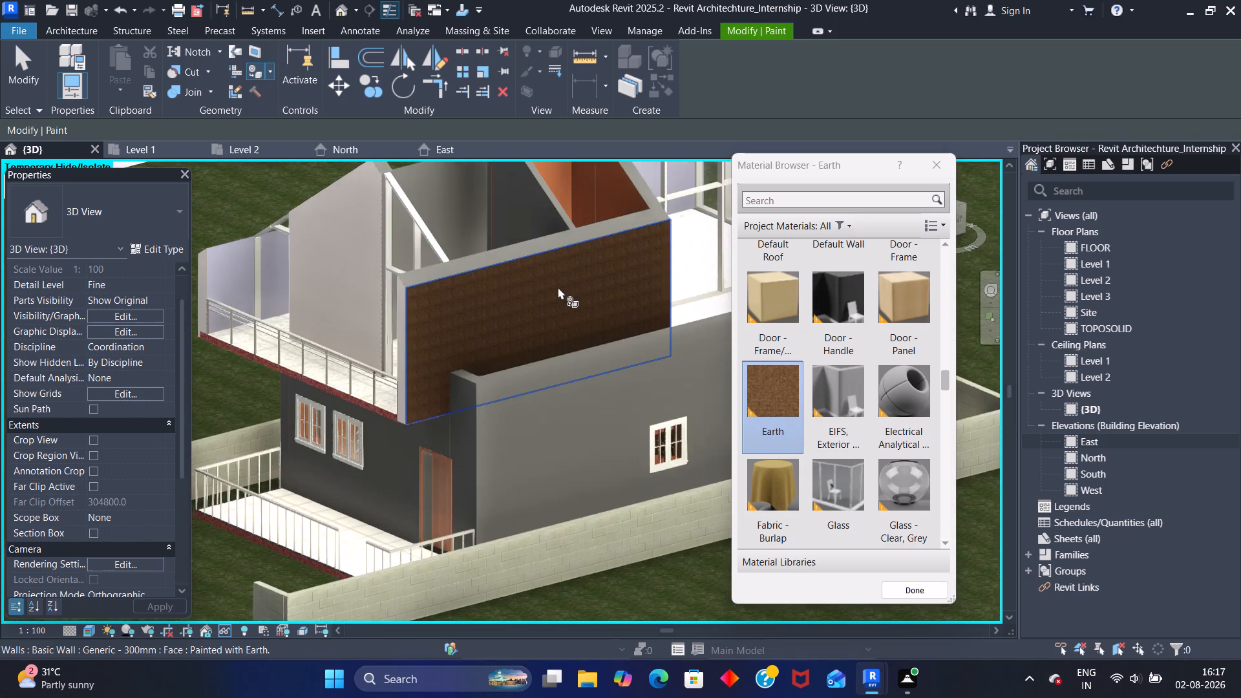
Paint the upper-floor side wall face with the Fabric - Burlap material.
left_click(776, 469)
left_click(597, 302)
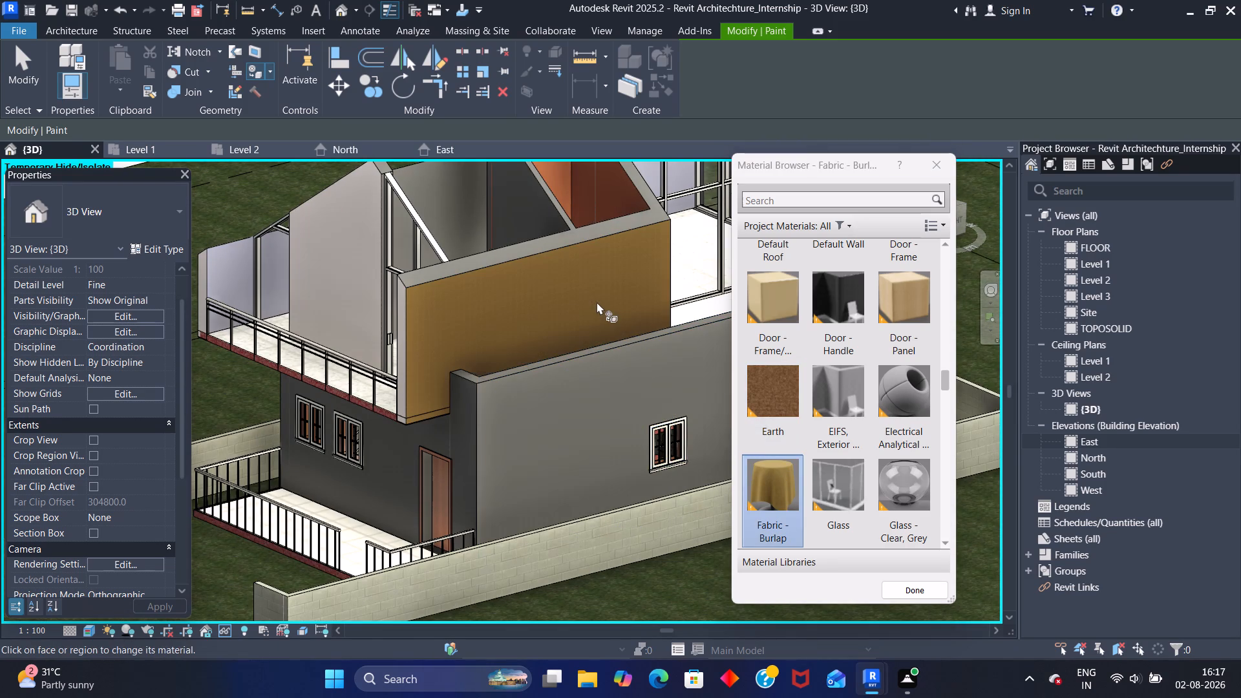
Paint the upper-floor side wall face with the TV - Screen material and leave the Paint tool.
scroll(833, 427, "down", 7)
scroll(854, 431, "up", 2)
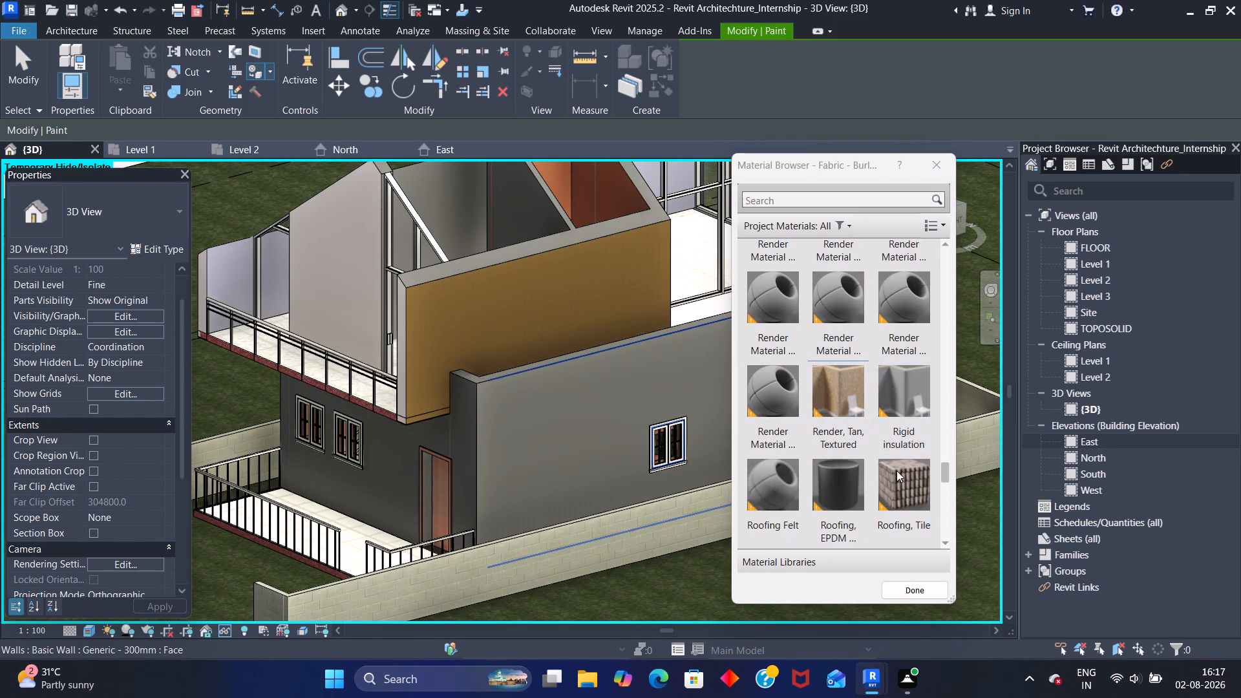
scroll(890, 461, "down", 2)
left_click(898, 469)
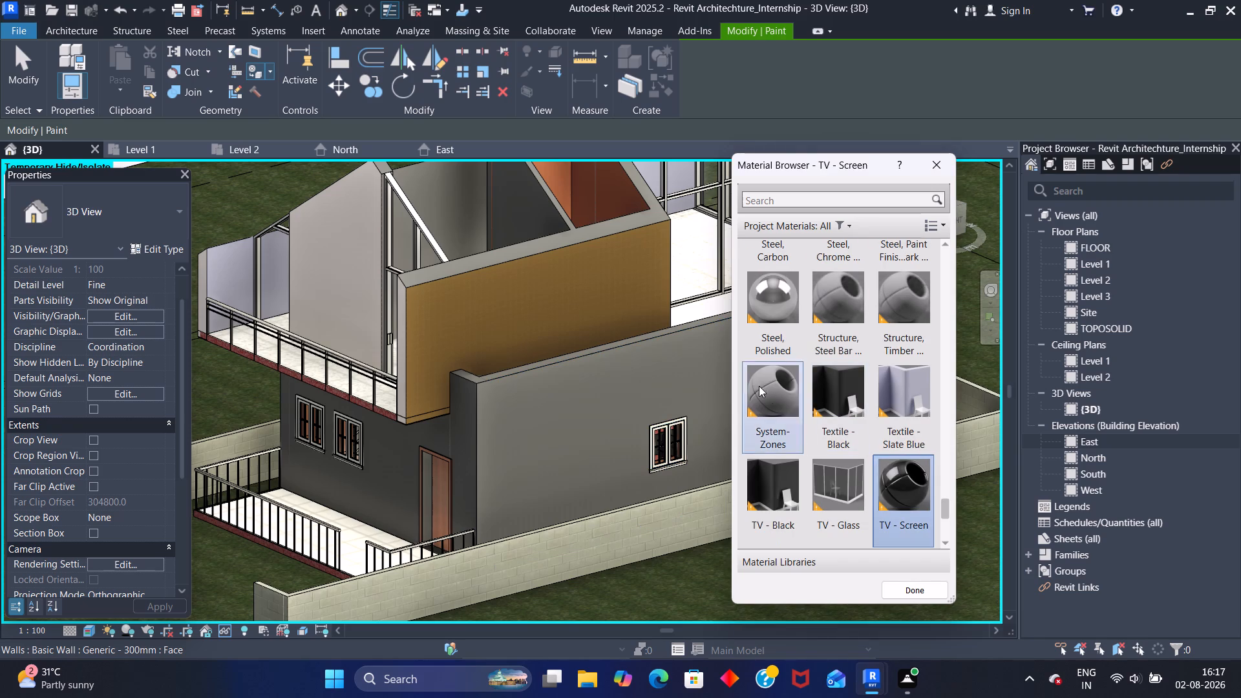
left_click(619, 291)
scroll(806, 359, "down", 1)
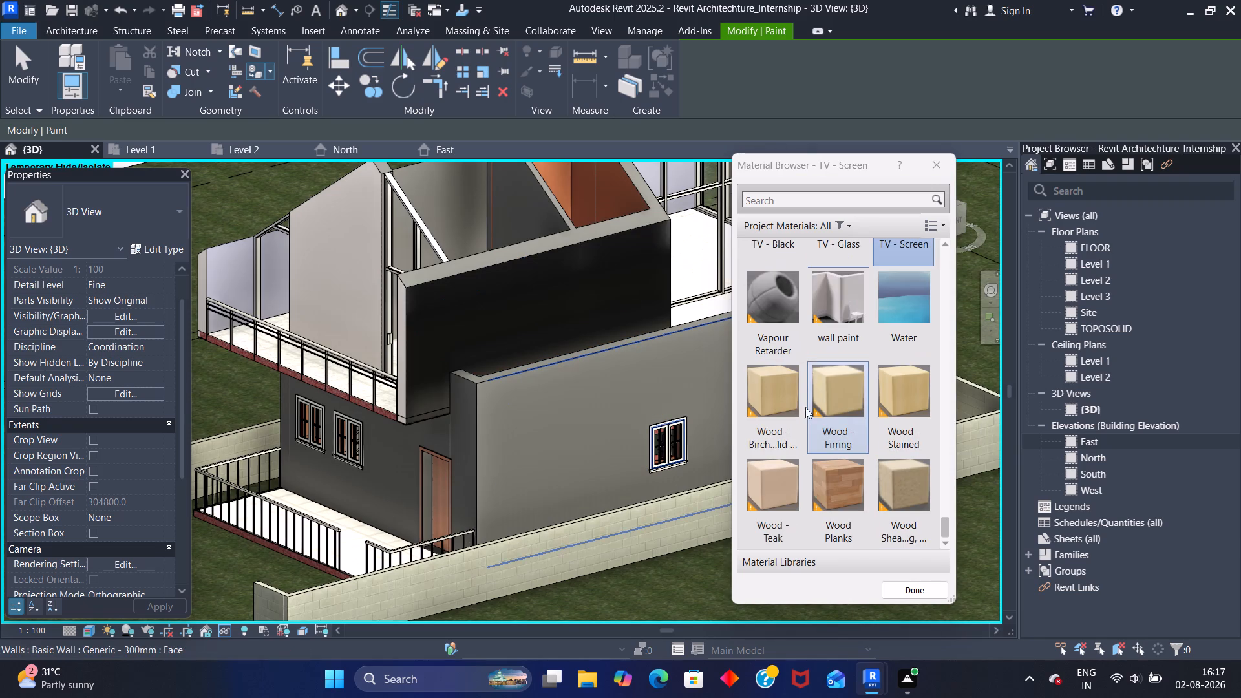
scroll(802, 414, "down", 3)
scroll(818, 410, "up", 2)
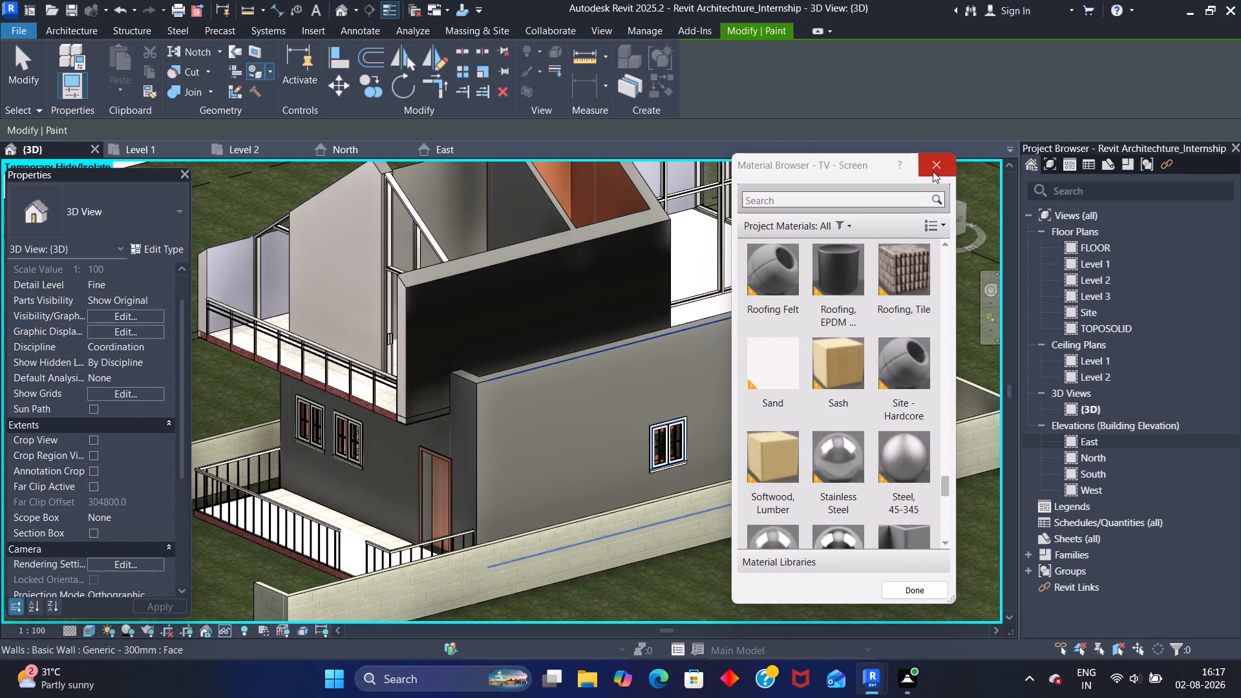
left_click(934, 169)
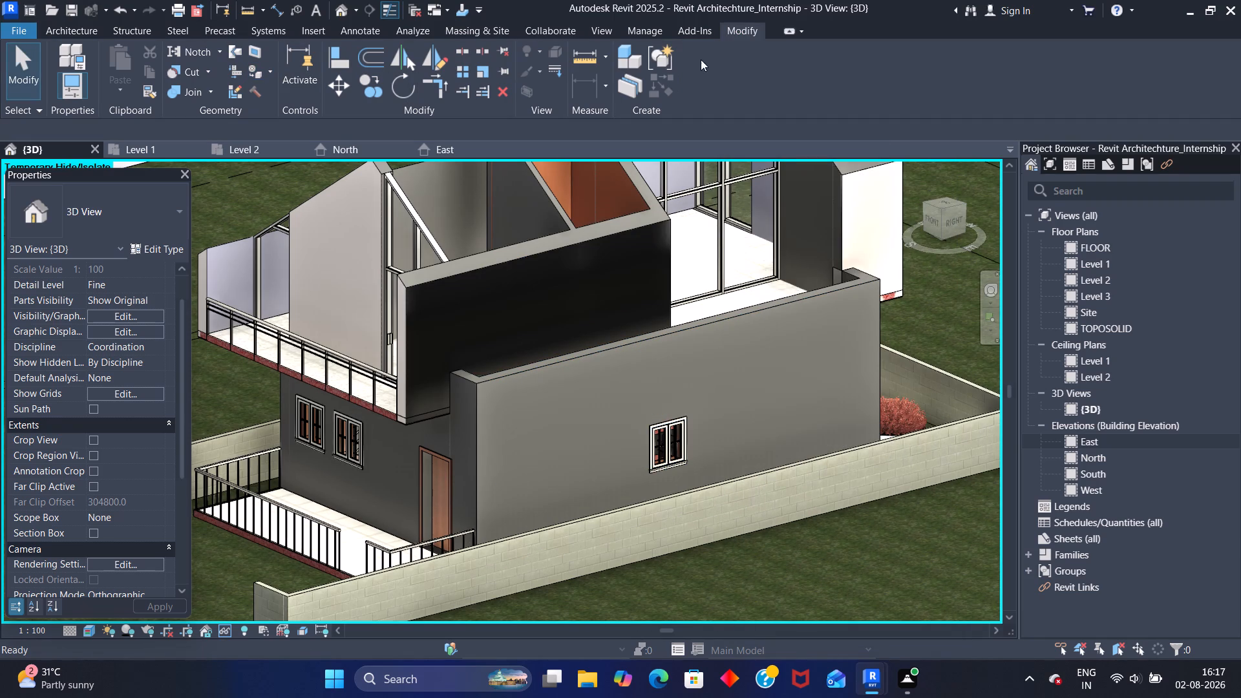
Open the Asset Browser for Default New Material(3) and search the appearance assets for "wall".
left_click(644, 32)
left_click(72, 59)
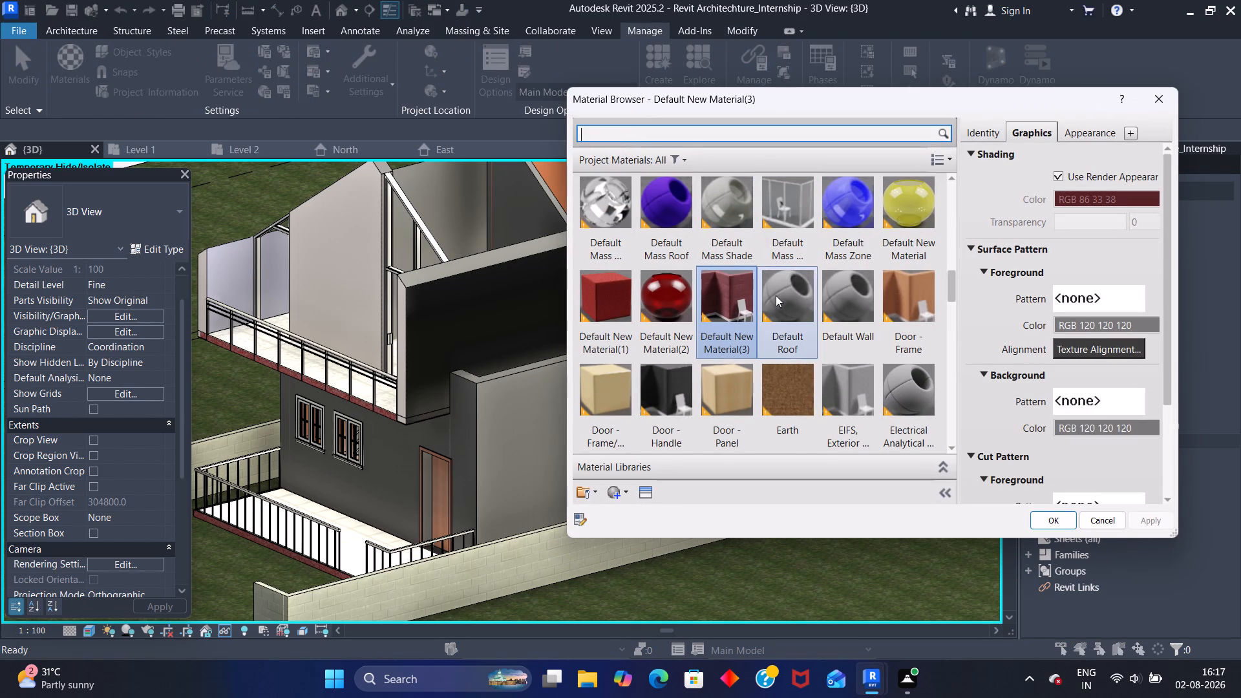
scroll(783, 298, "down", 4)
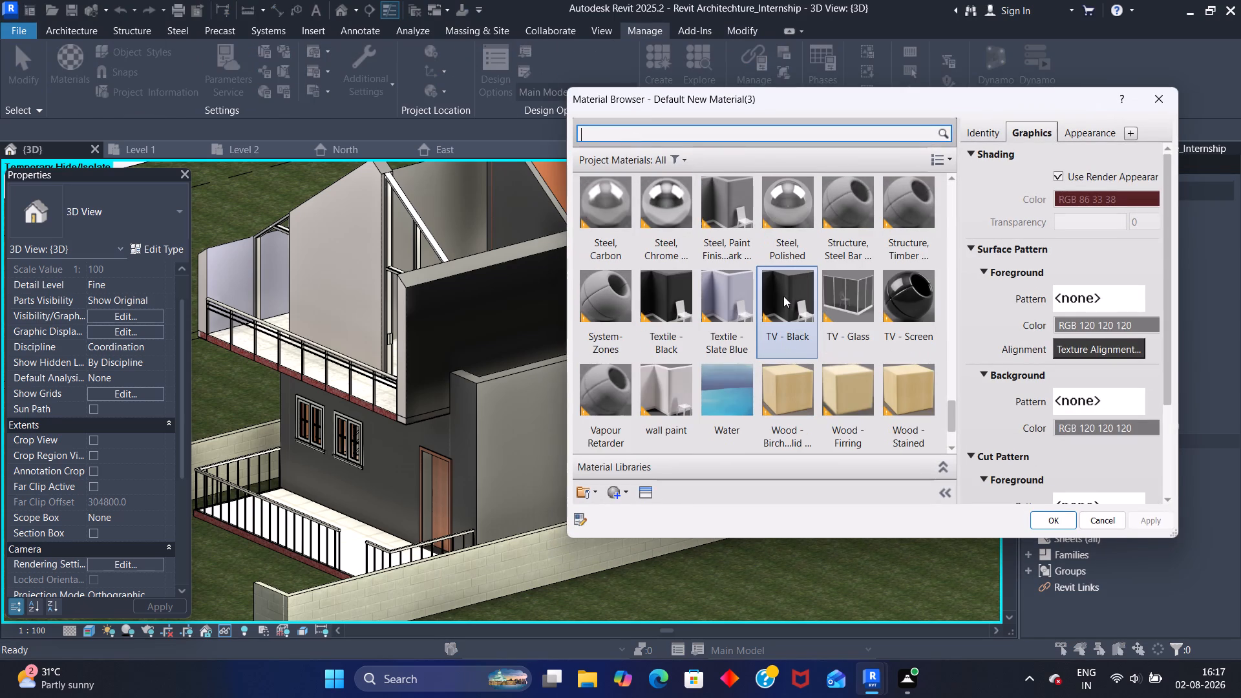
left_click(651, 484)
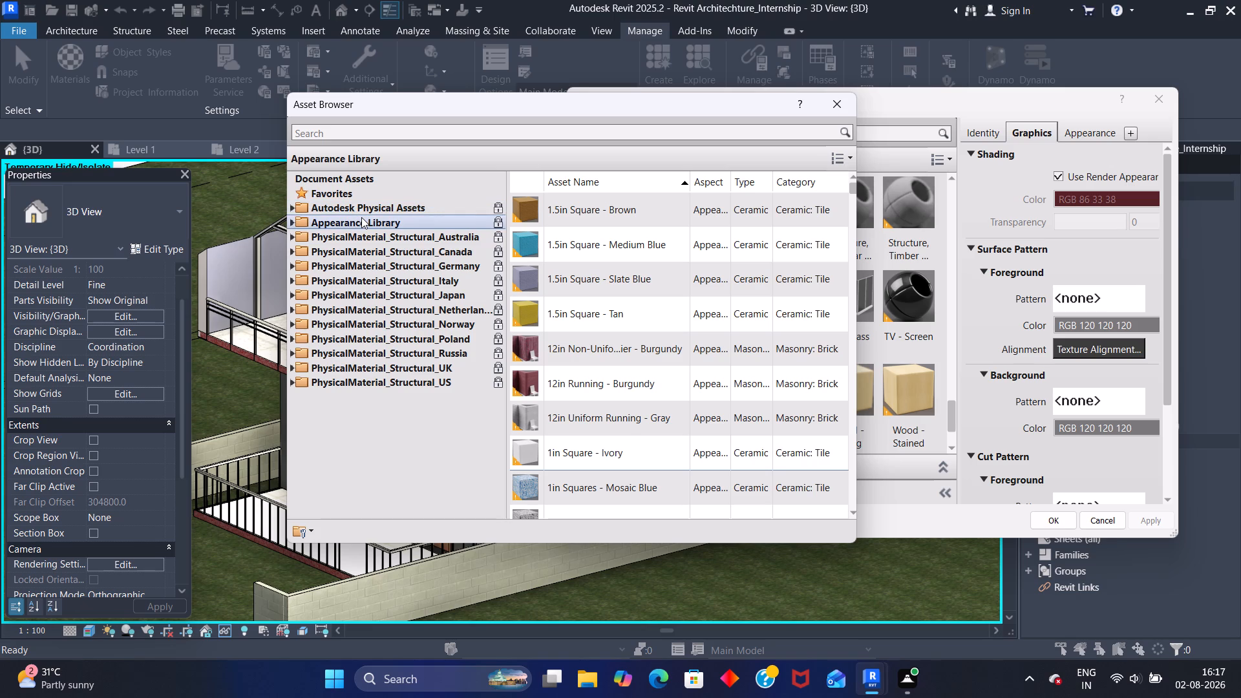
left_click(361, 217)
double_click(361, 217)
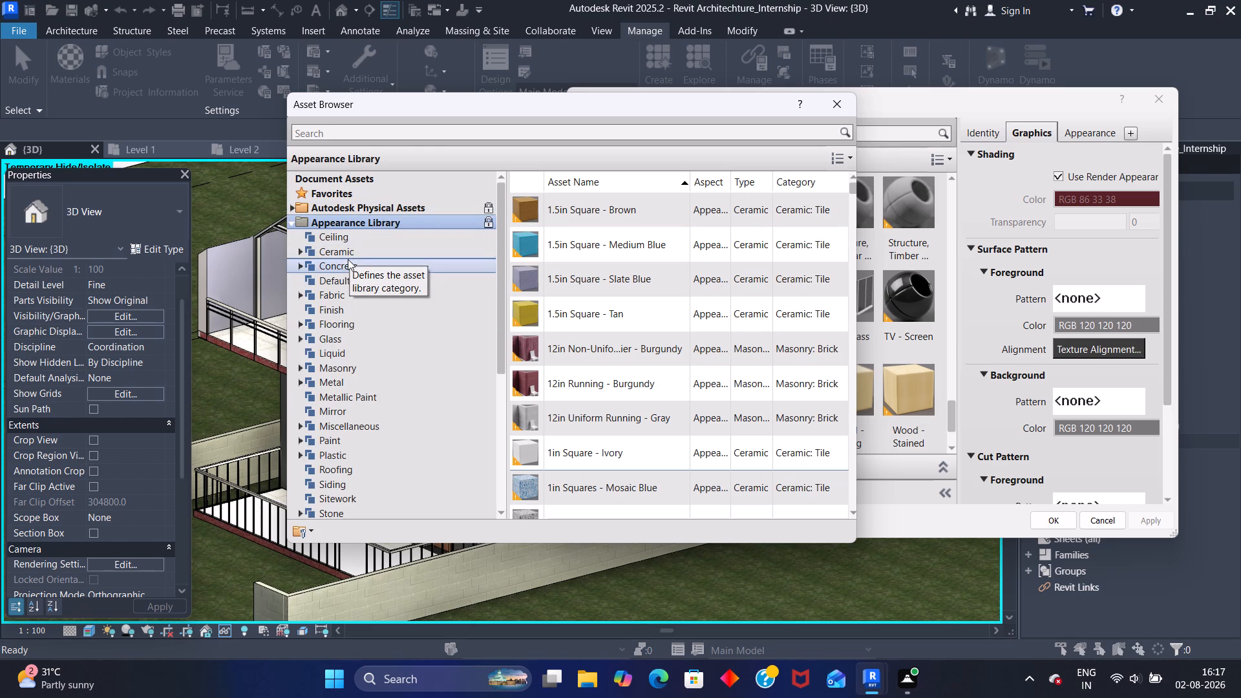
left_click(361, 134)
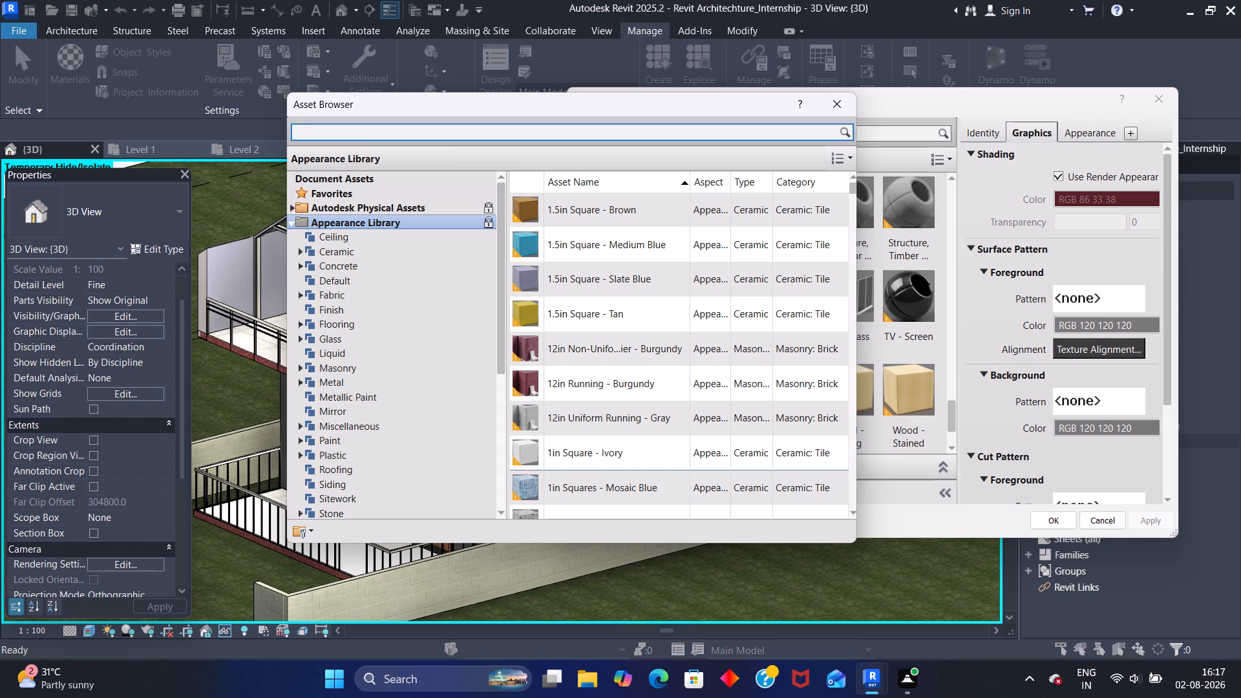
type("wall")
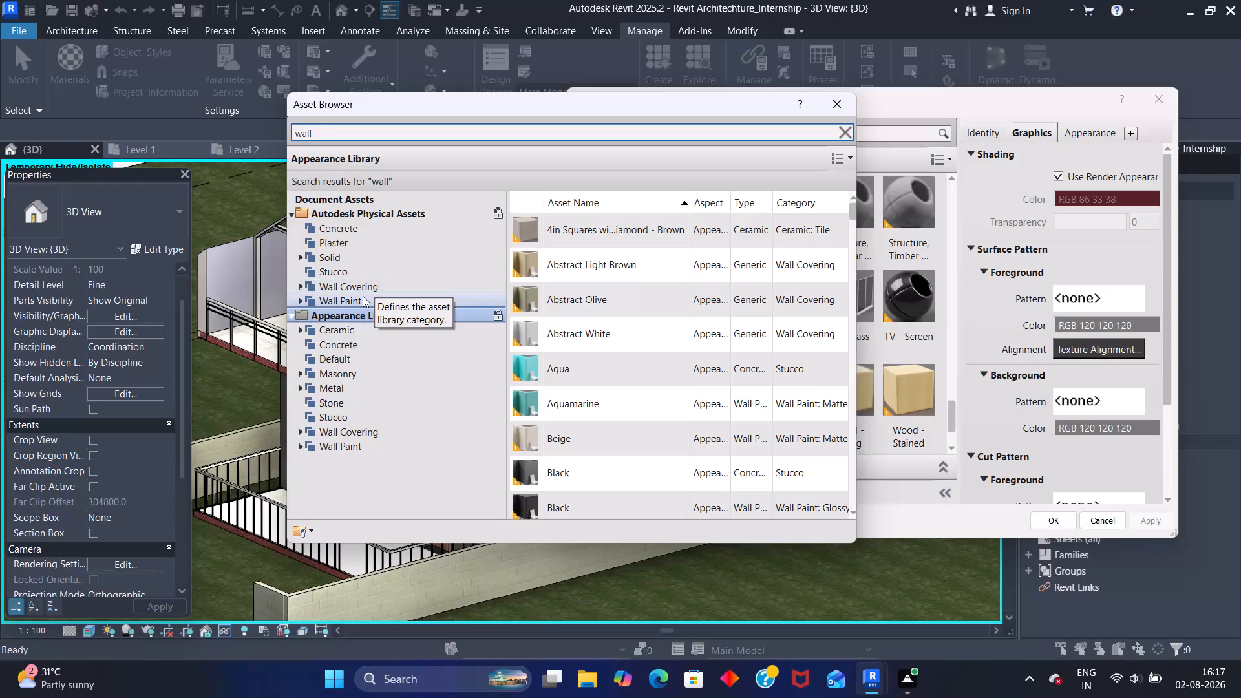
Replace Default New Material(3)'s appearance with the Tiles - Mix01 stone and ceramic asset from the Wall Covering category and apply it.
left_click(363, 296)
scroll(567, 261, "down", 7)
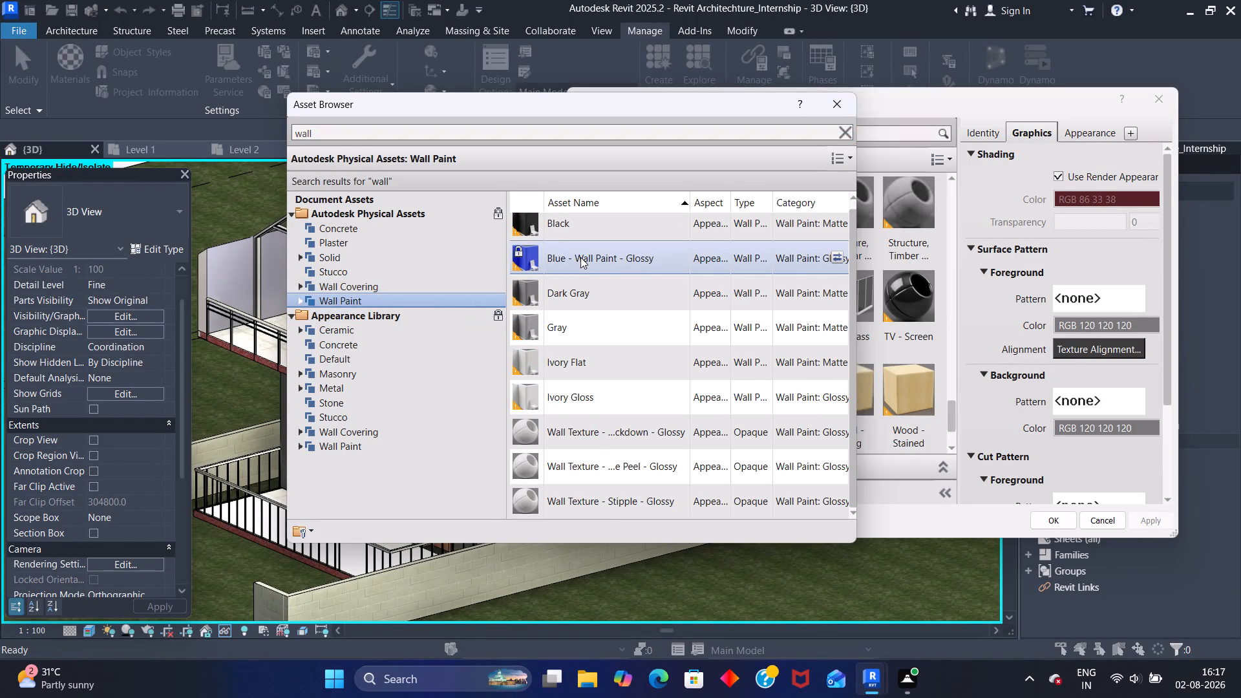
scroll(577, 252, "up", 8)
scroll(577, 238, "down", 7)
scroll(572, 236, "up", 3)
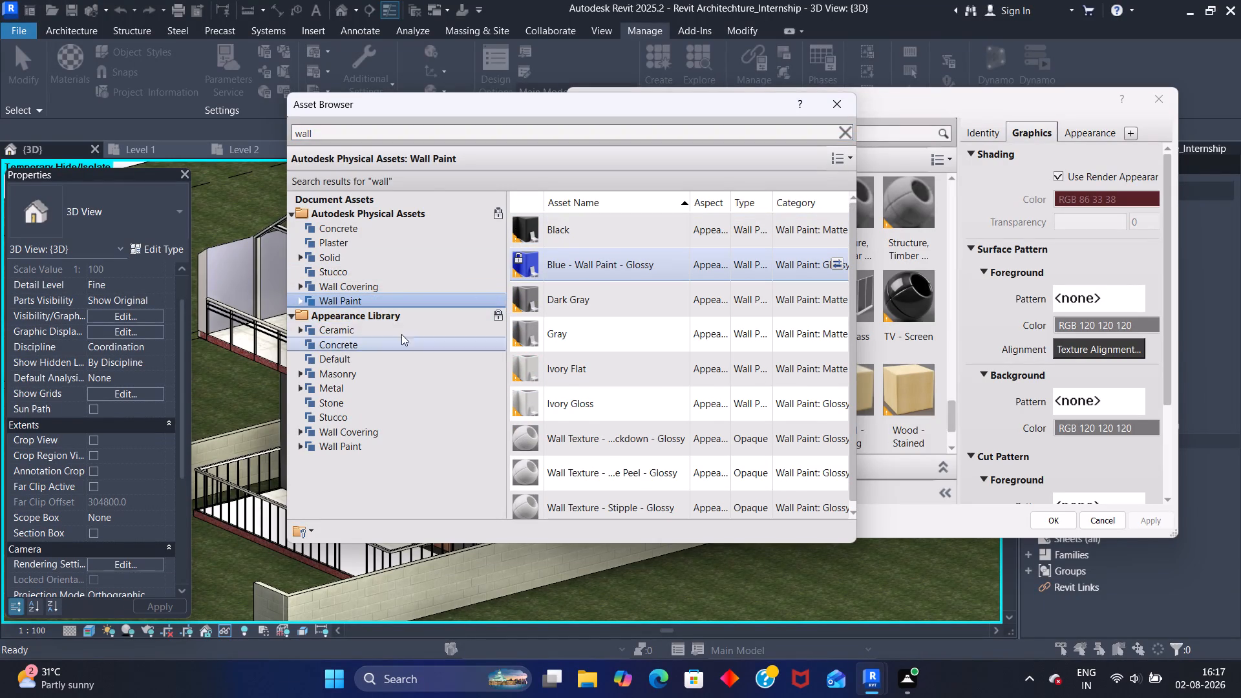
left_click(376, 285)
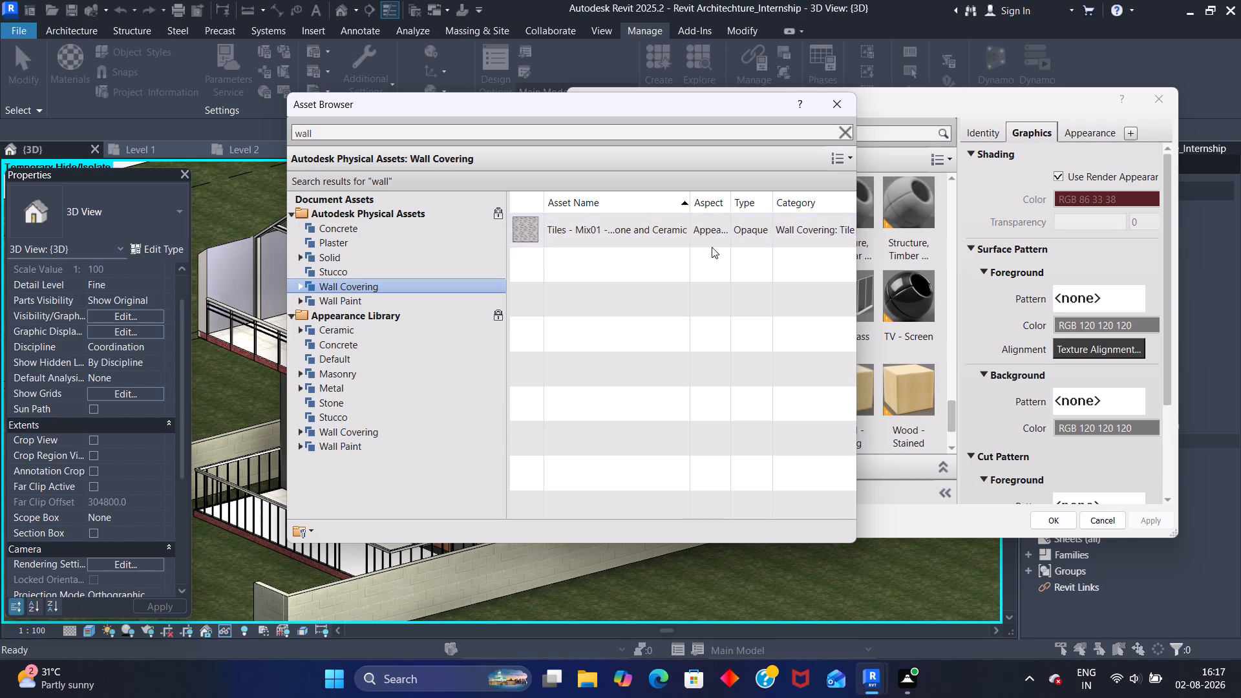
left_click(844, 229)
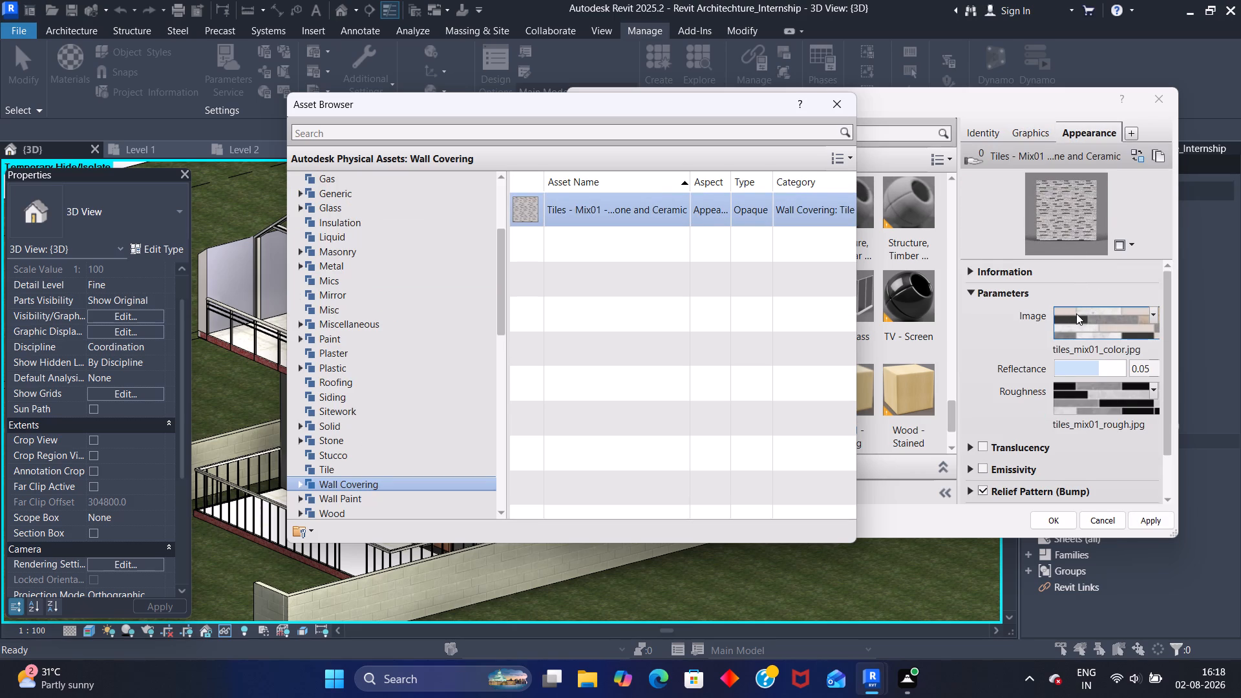
scroll(1076, 314, "up", 3)
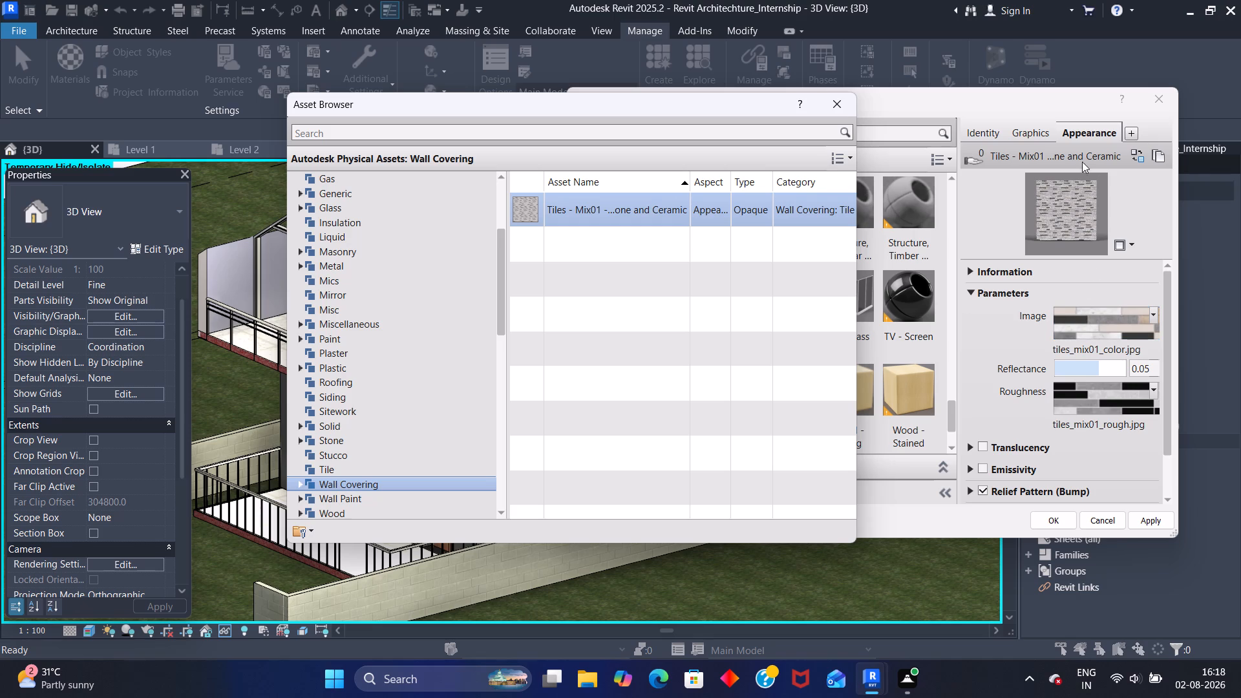
left_click(1017, 127)
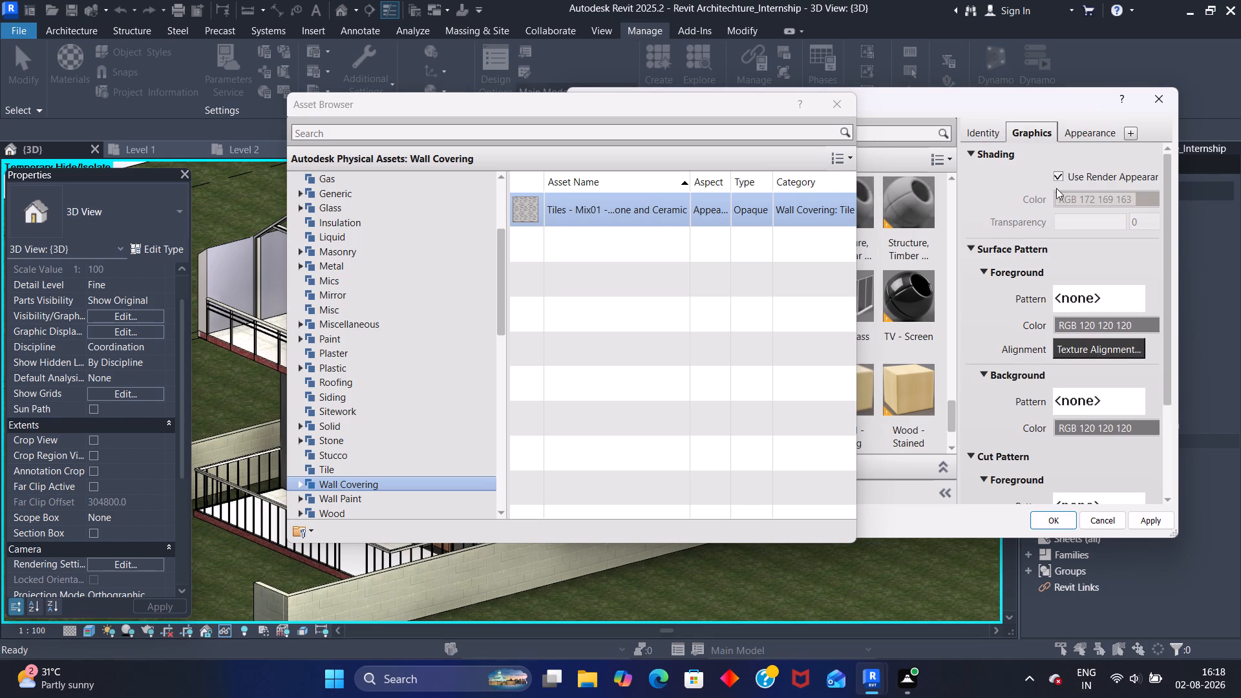
left_click(1145, 520)
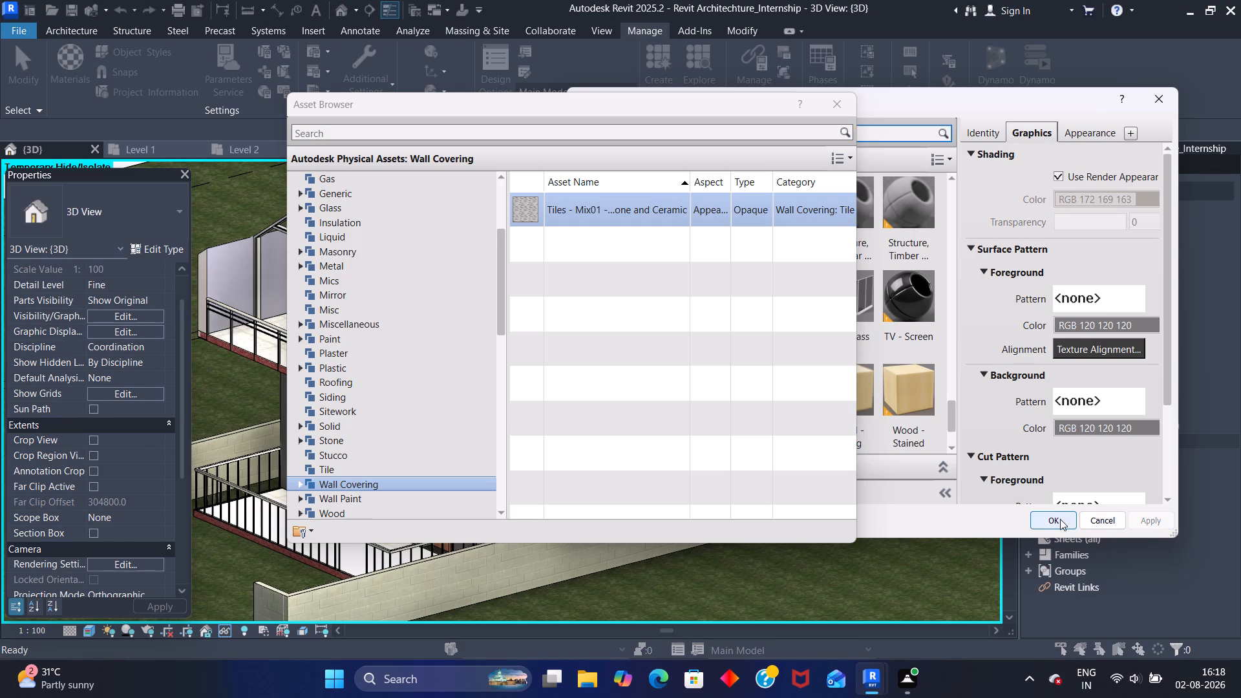
left_click(1060, 519)
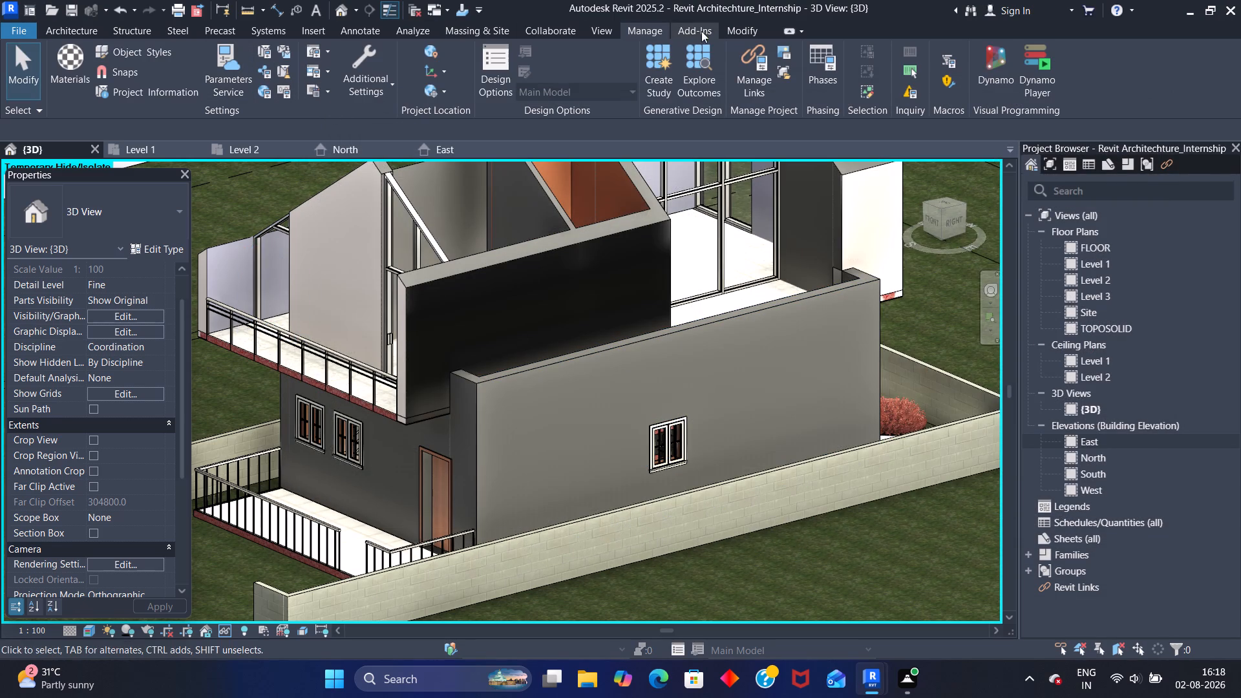
Search the paint materials for "tile", paint the upper-floor side wall face with Default New Material(3), and leave the Paint tool.
left_click(733, 28)
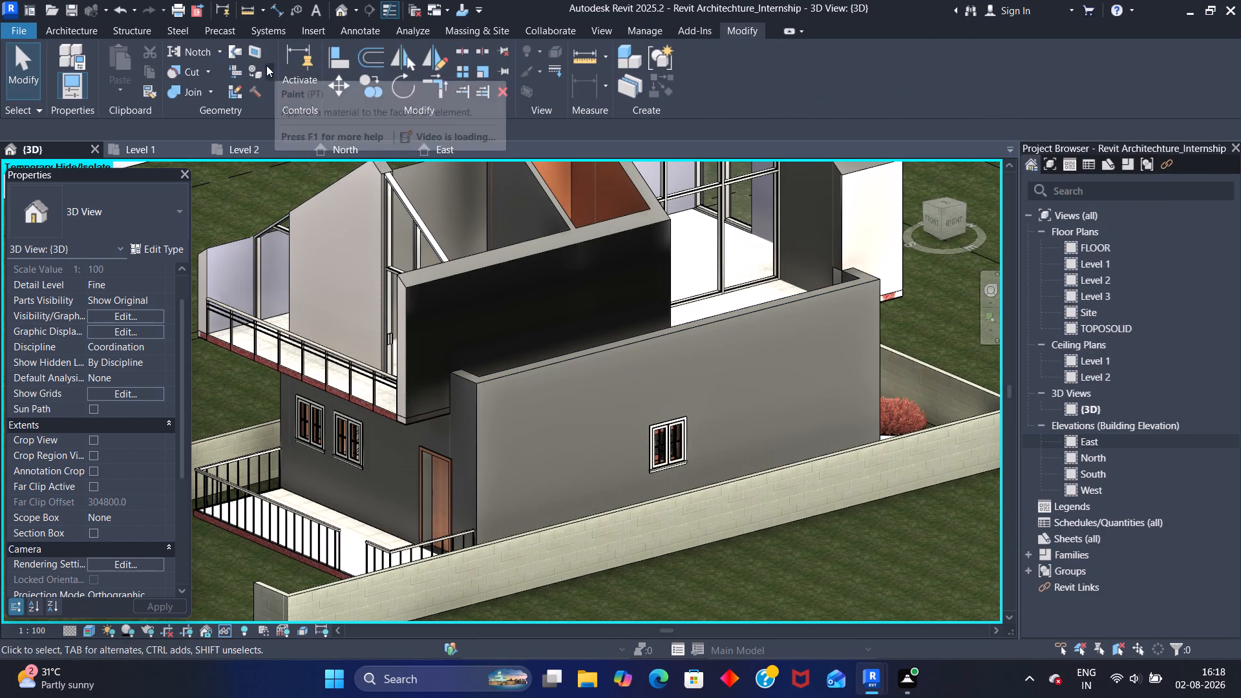
left_click(258, 70)
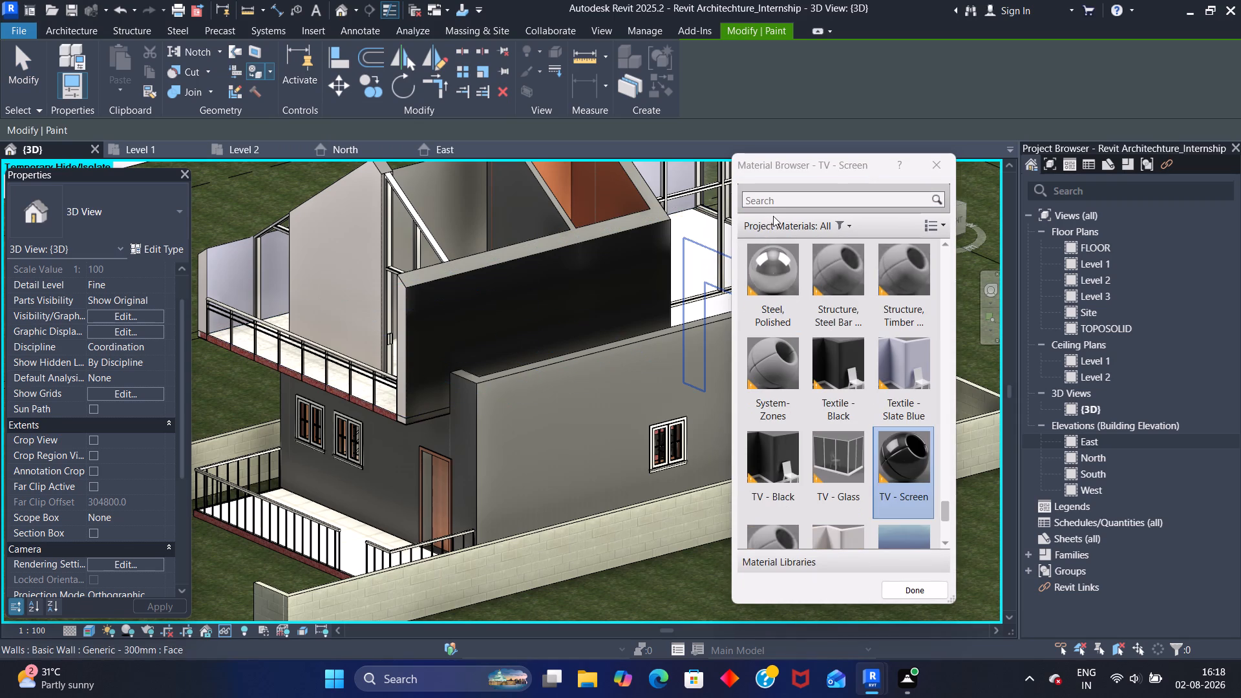
left_click(779, 201)
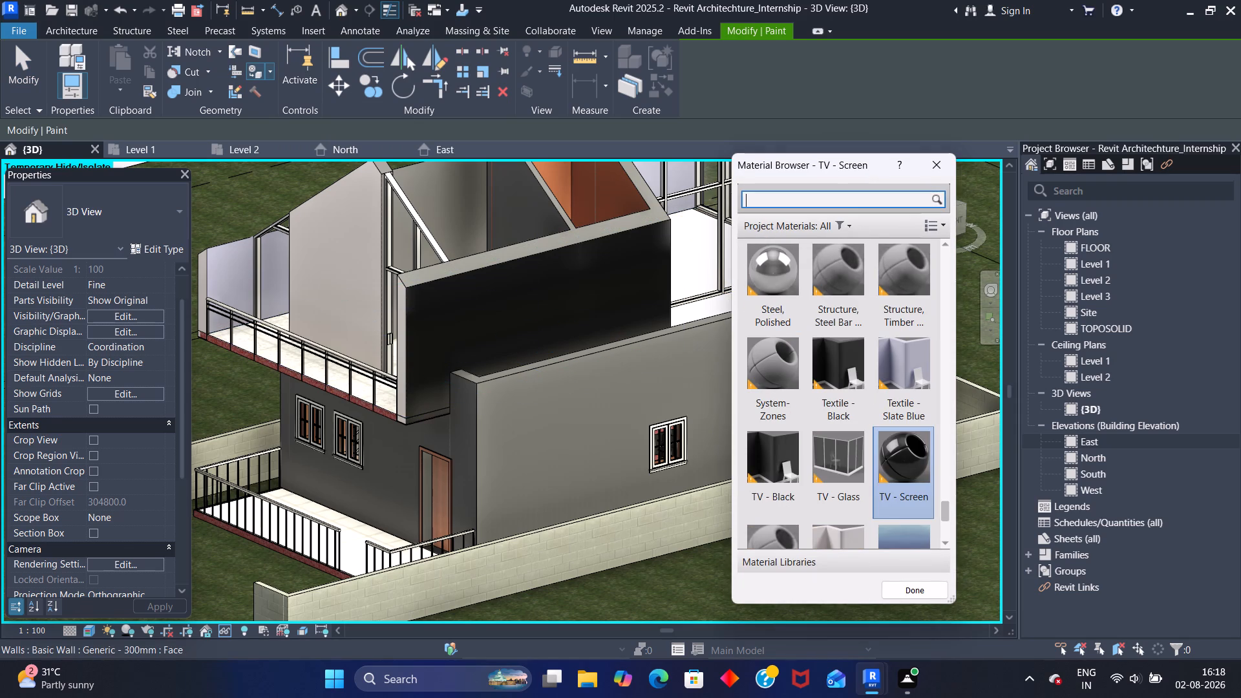
type("tile")
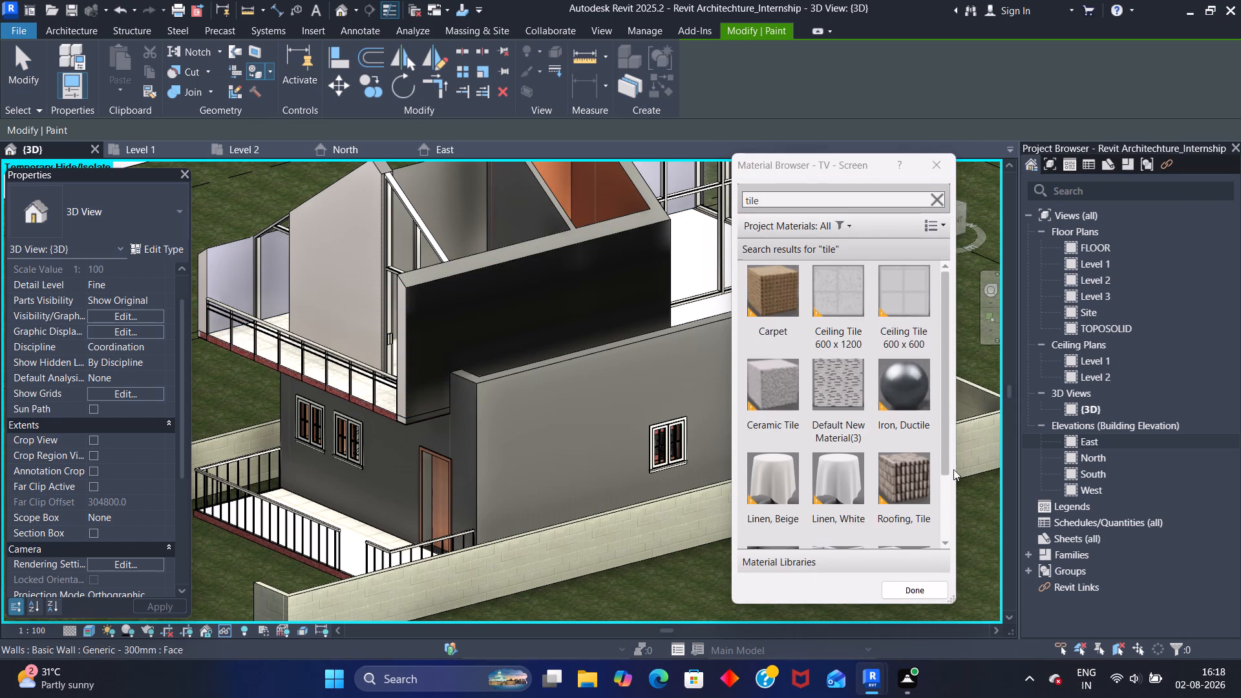
left_click(835, 390)
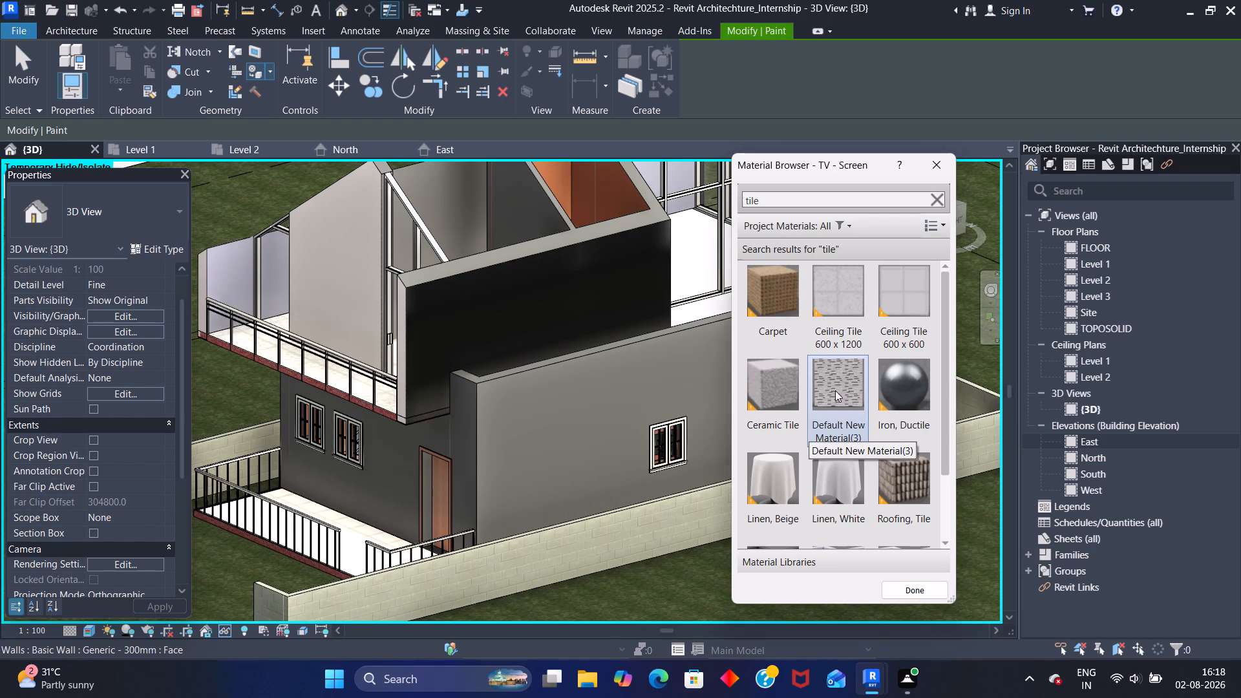
left_click(440, 313)
scroll(463, 304, "up", 8)
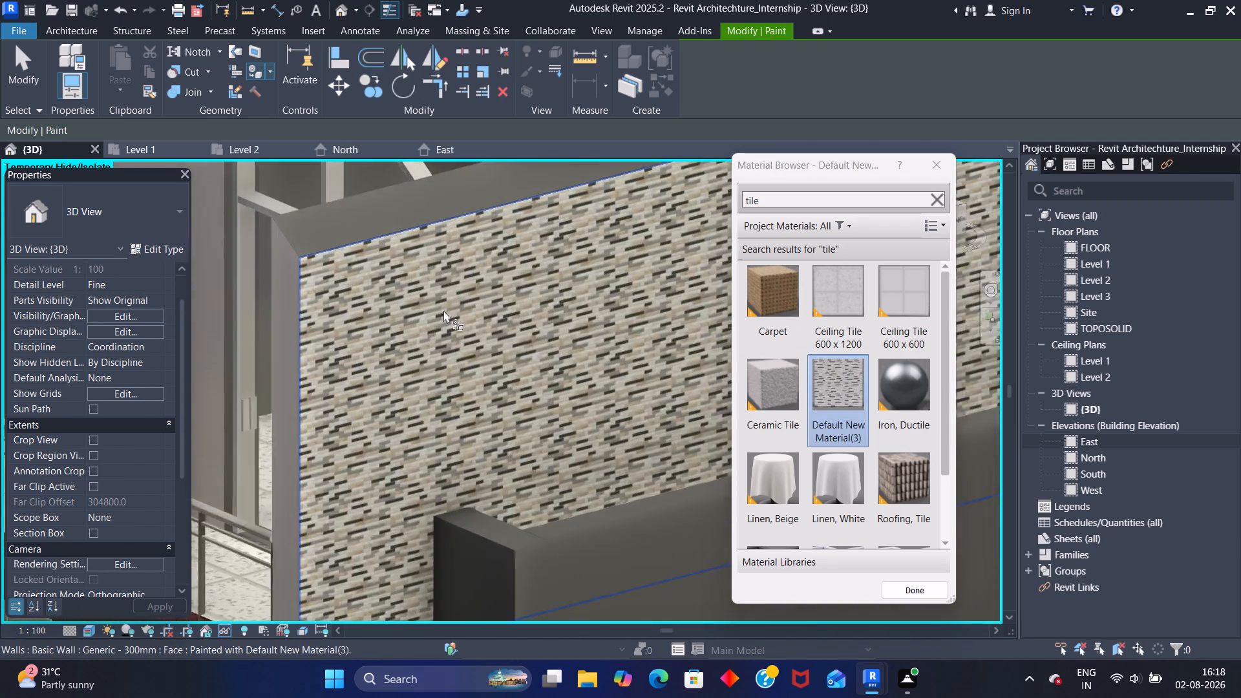
scroll(443, 310, "up", 18)
scroll(468, 302, "down", 20)
scroll(468, 302, "down", 2)
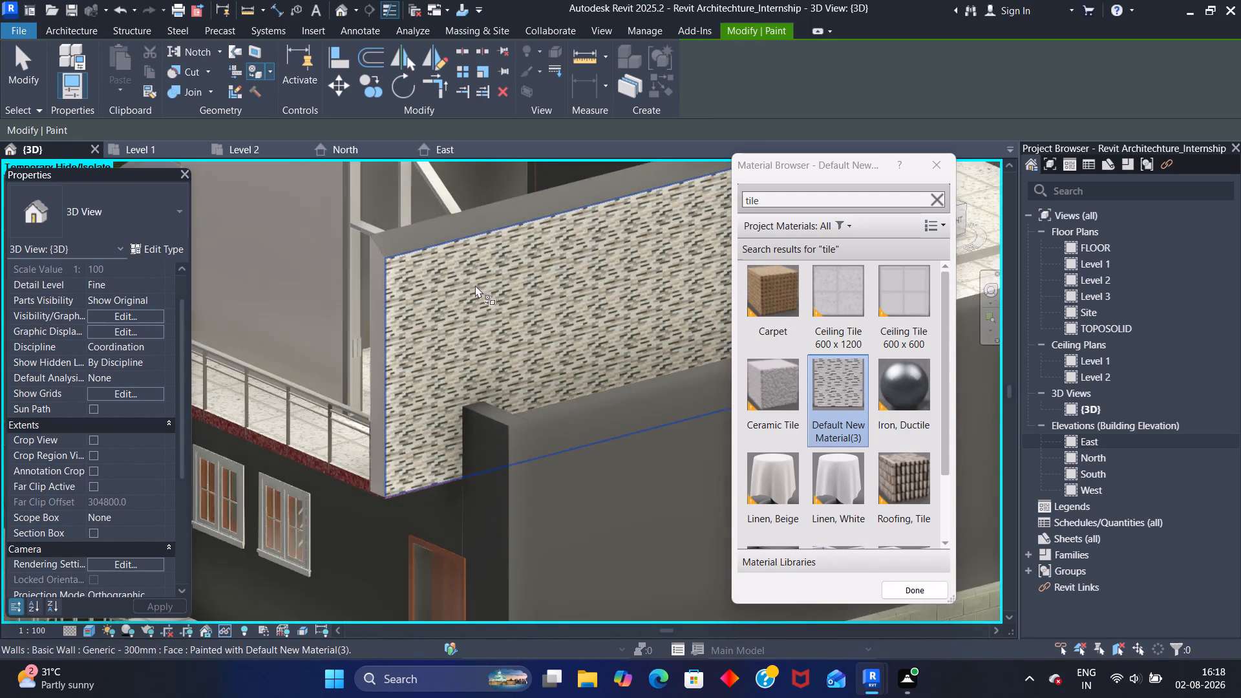
scroll(479, 286, "down", 2)
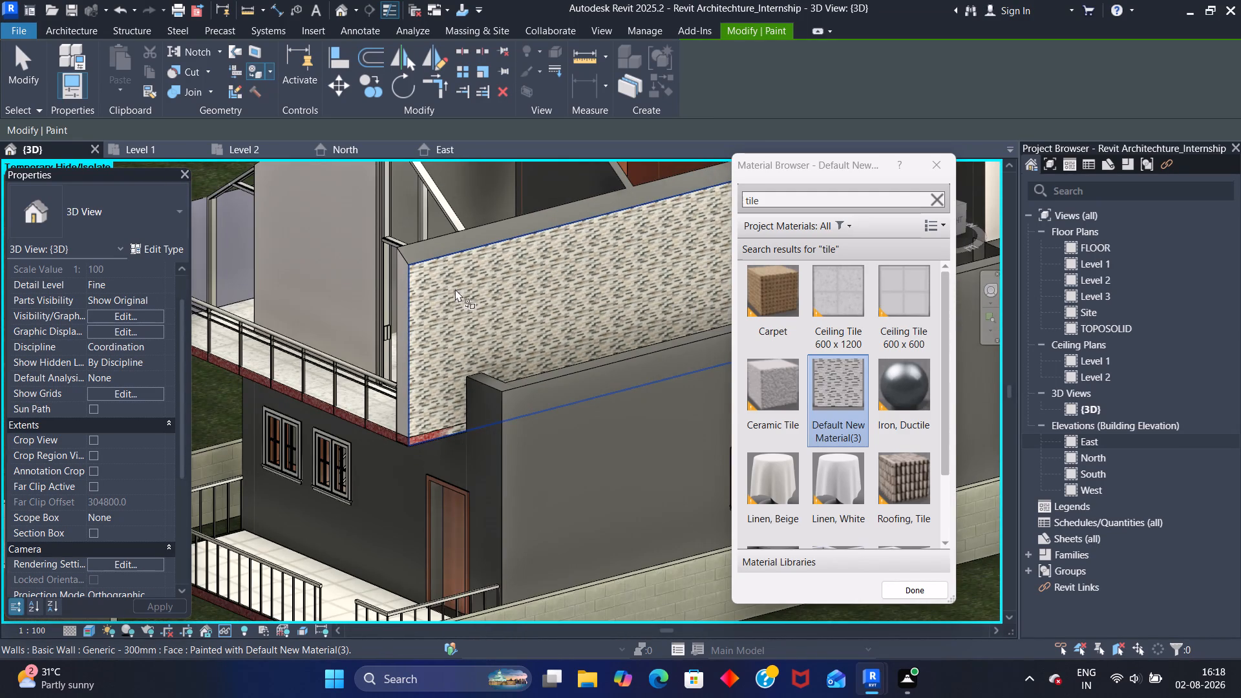
scroll(459, 290, "down", 2)
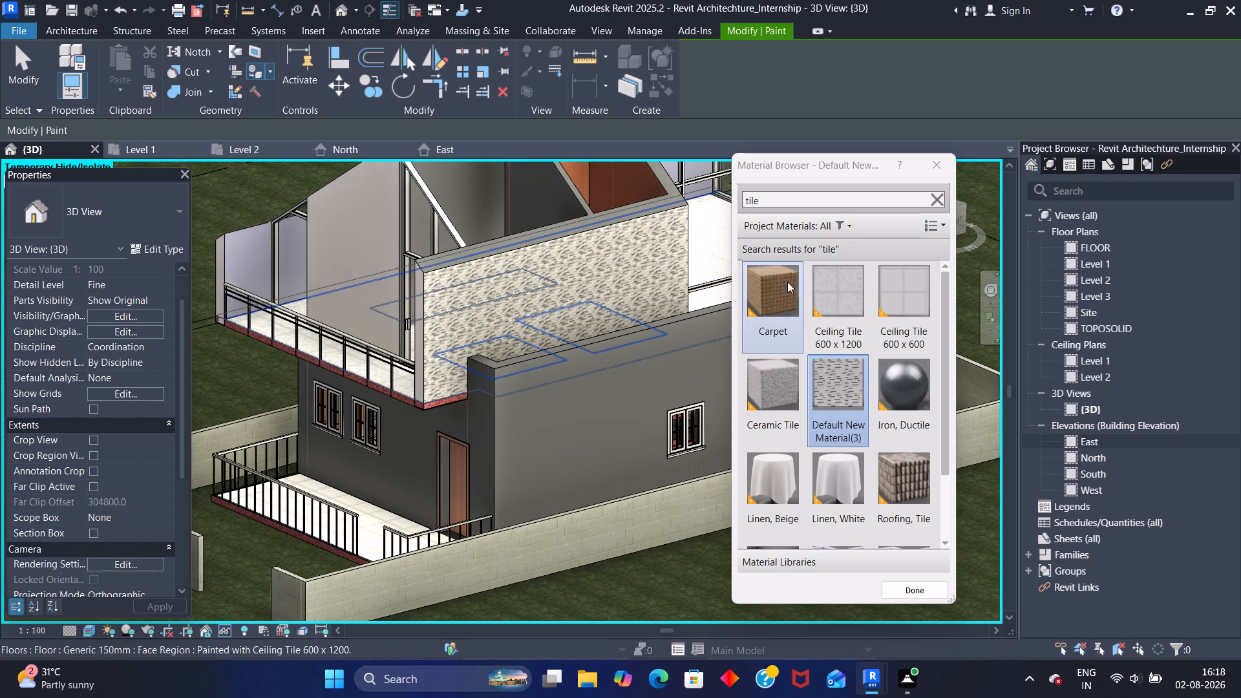
left_click(928, 169)
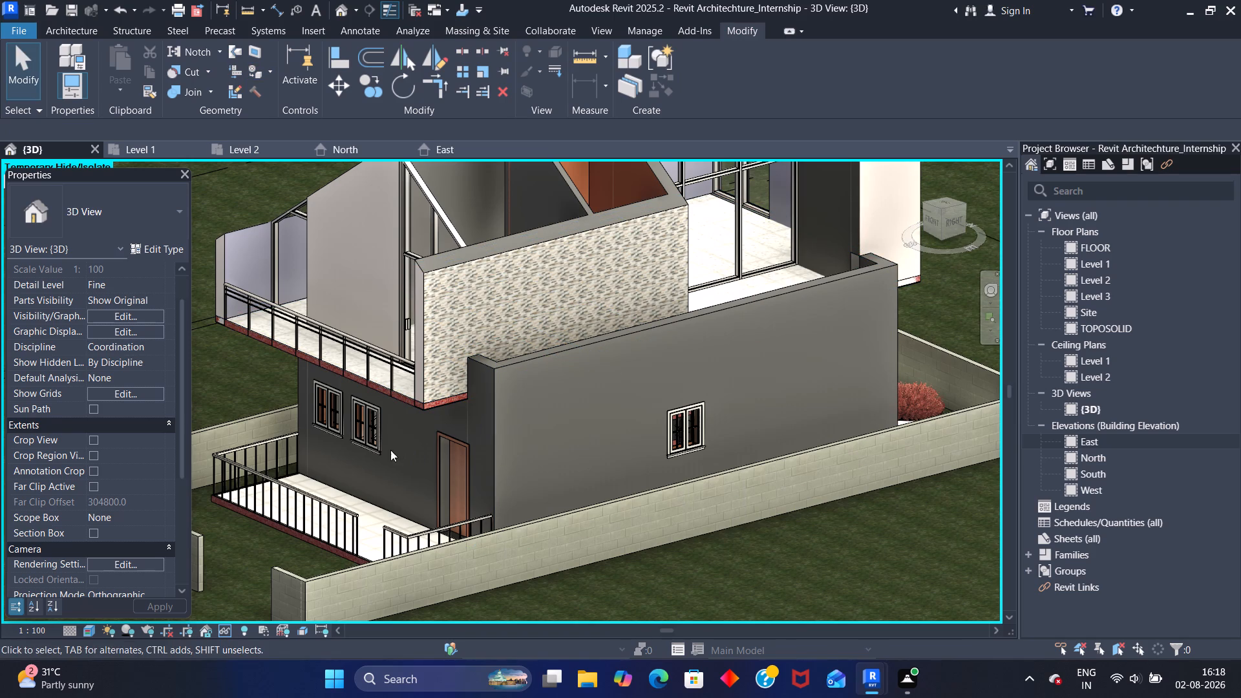
Examine the front porch, its railing opening and the gap in the front boundary wall in the 3D view.
middle_click_drag(365, 458, 544, 445)
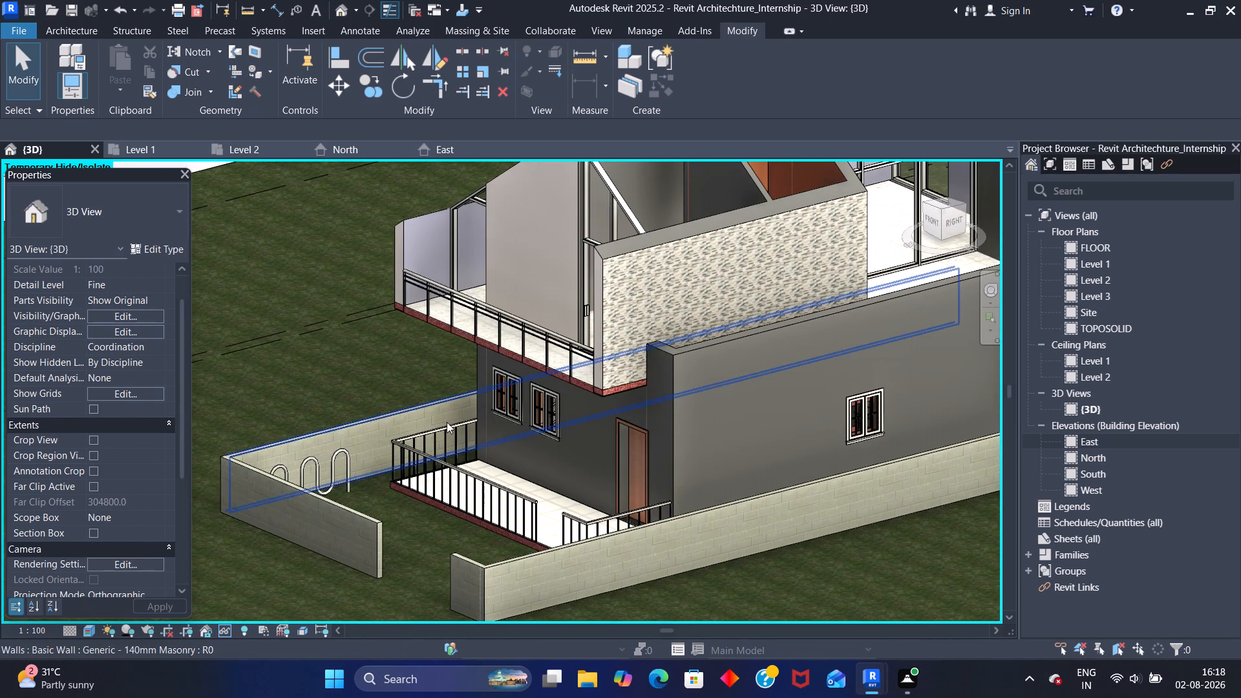
middle_click_drag(443, 422, 587, 433, "shift")
middle_click_drag(734, 417, 346, 373)
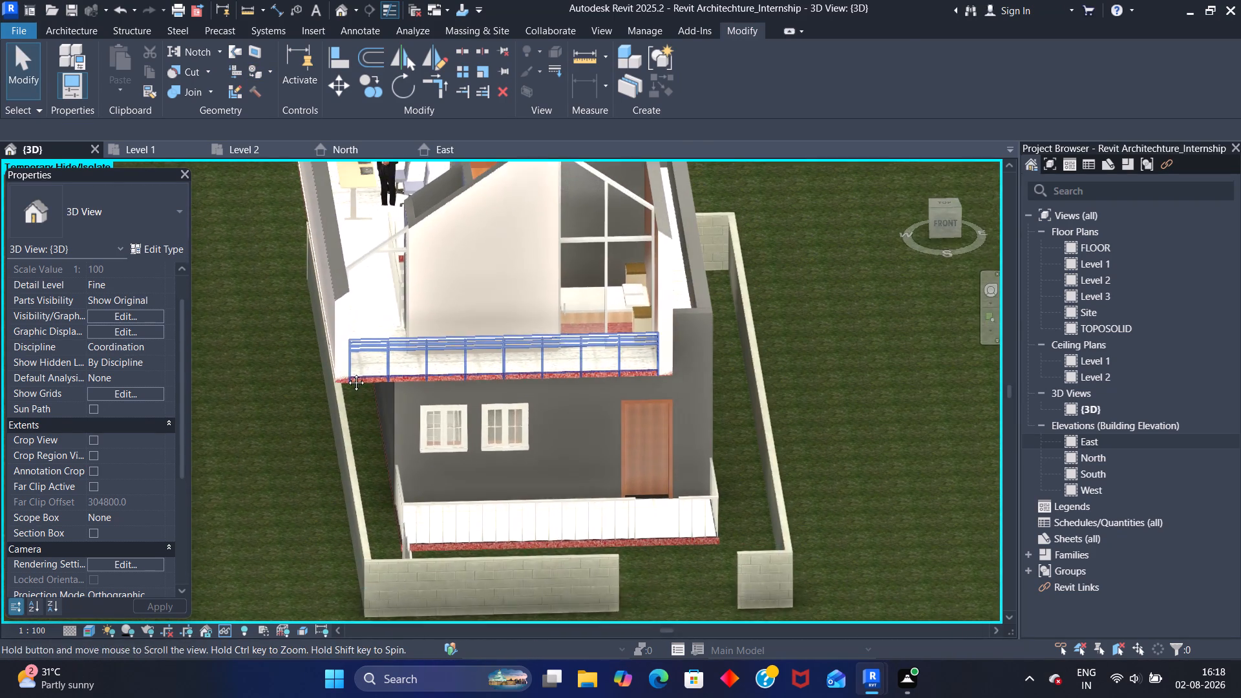
middle_click_drag(346, 373, 338, 387)
middle_click_drag(577, 507, 549, 368)
scroll(561, 425, "up", 3)
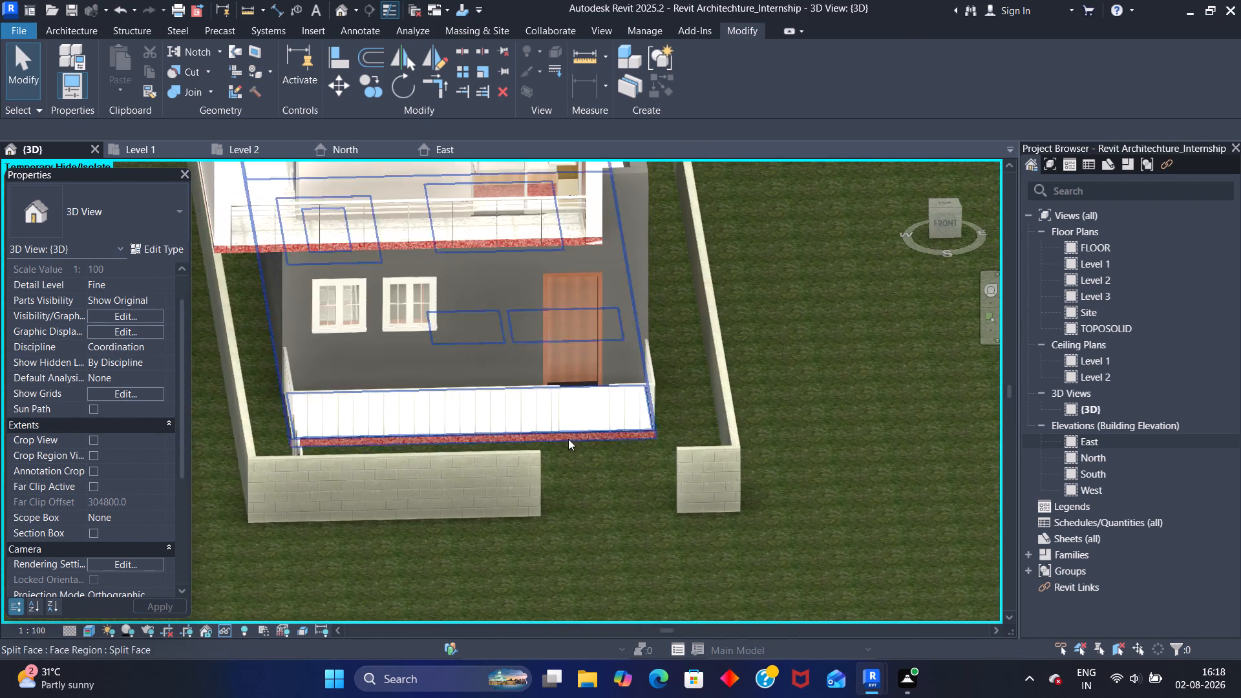
scroll(568, 439, "up", 3)
middle_click_drag(598, 468, 575, 472, "shift")
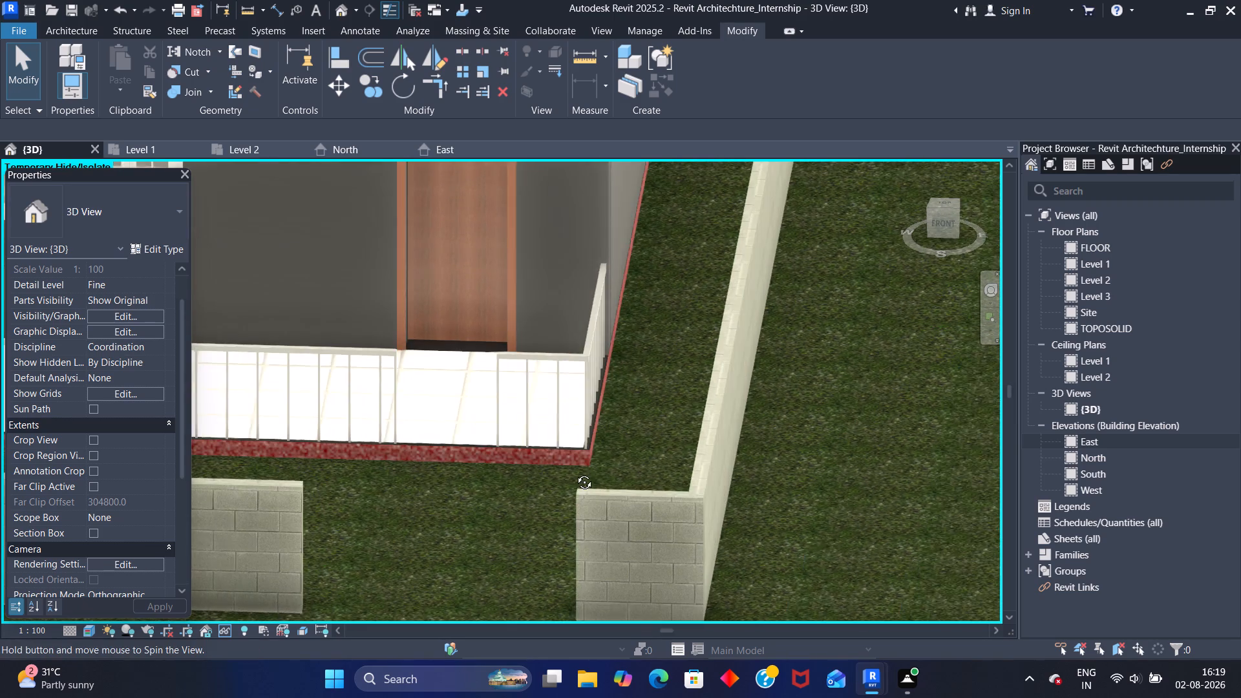
middle_click_drag(575, 472, 573, 464, "shift")
middle_click_drag(448, 460, 469, 399)
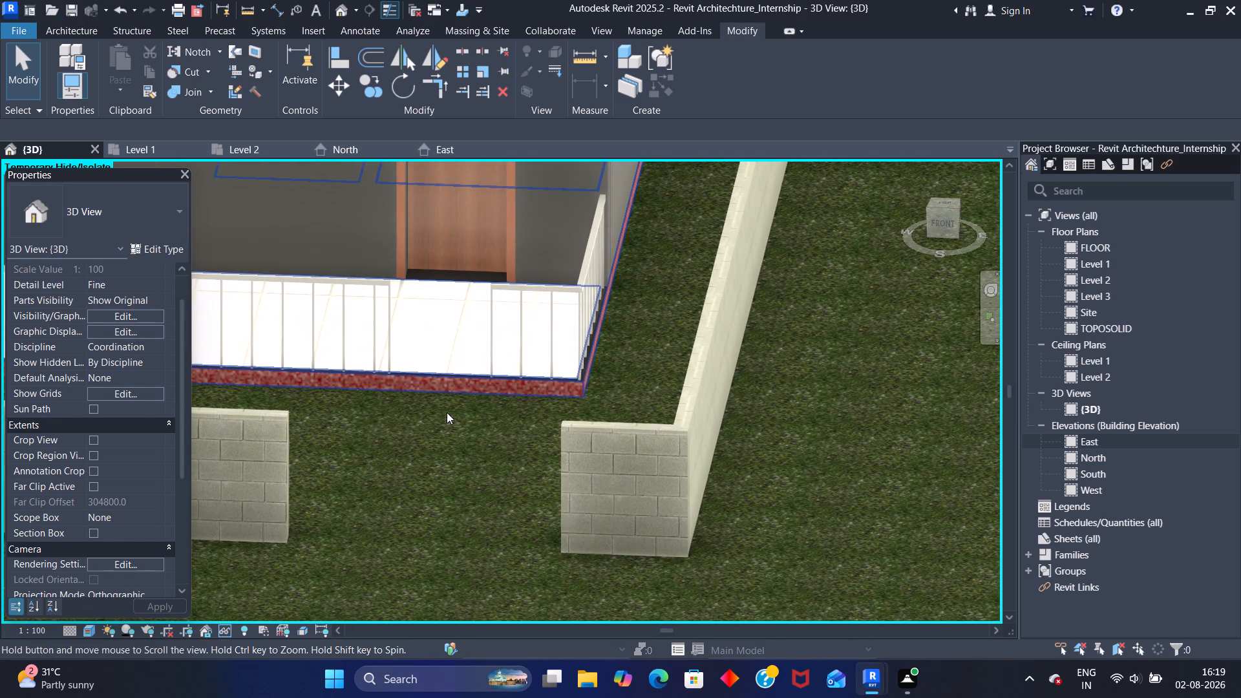
scroll(393, 412, "down", 1)
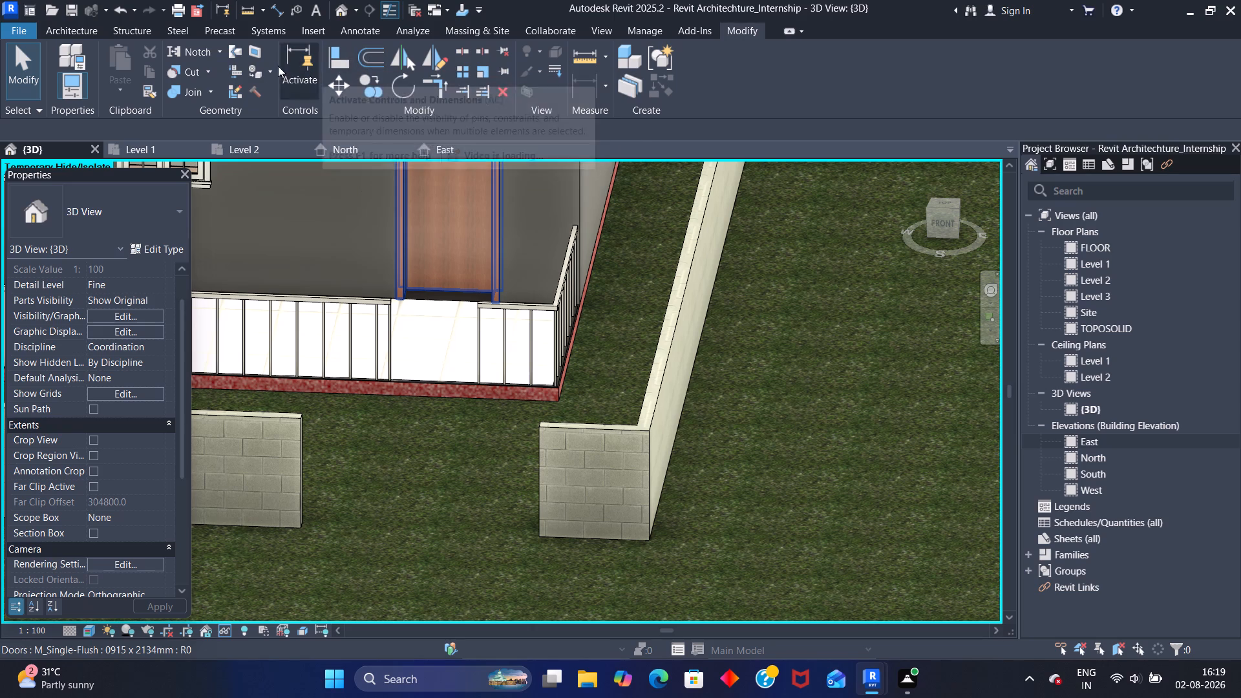
left_click(252, 71)
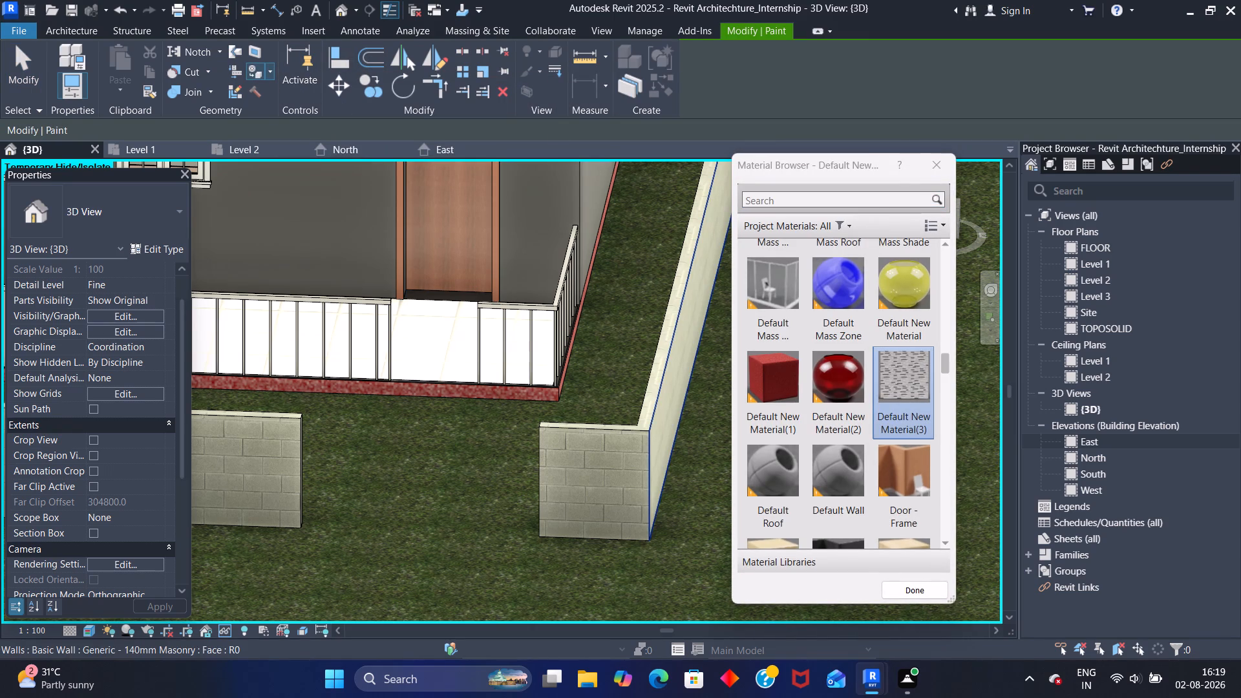
left_click(940, 162)
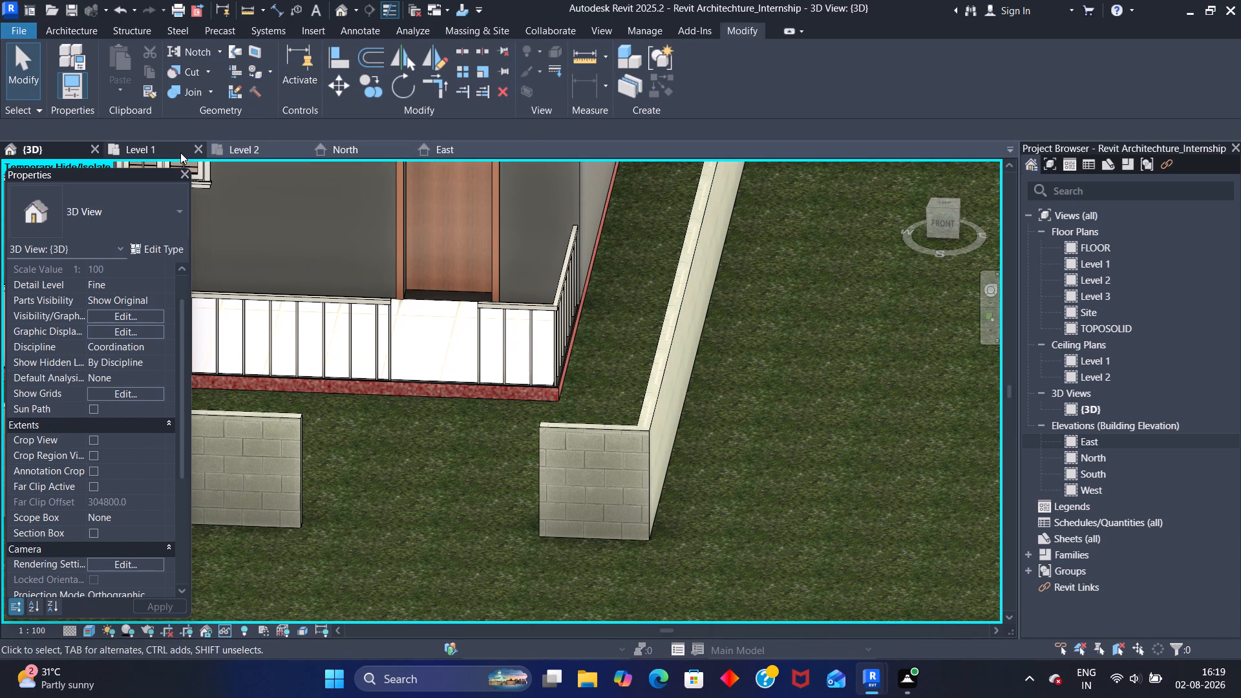
Start a Split Face boundary sketch on the grassland toposolid in the Level 1 floor plan, dismissing the save reminder.
left_click(156, 151)
scroll(404, 259, "down", 2)
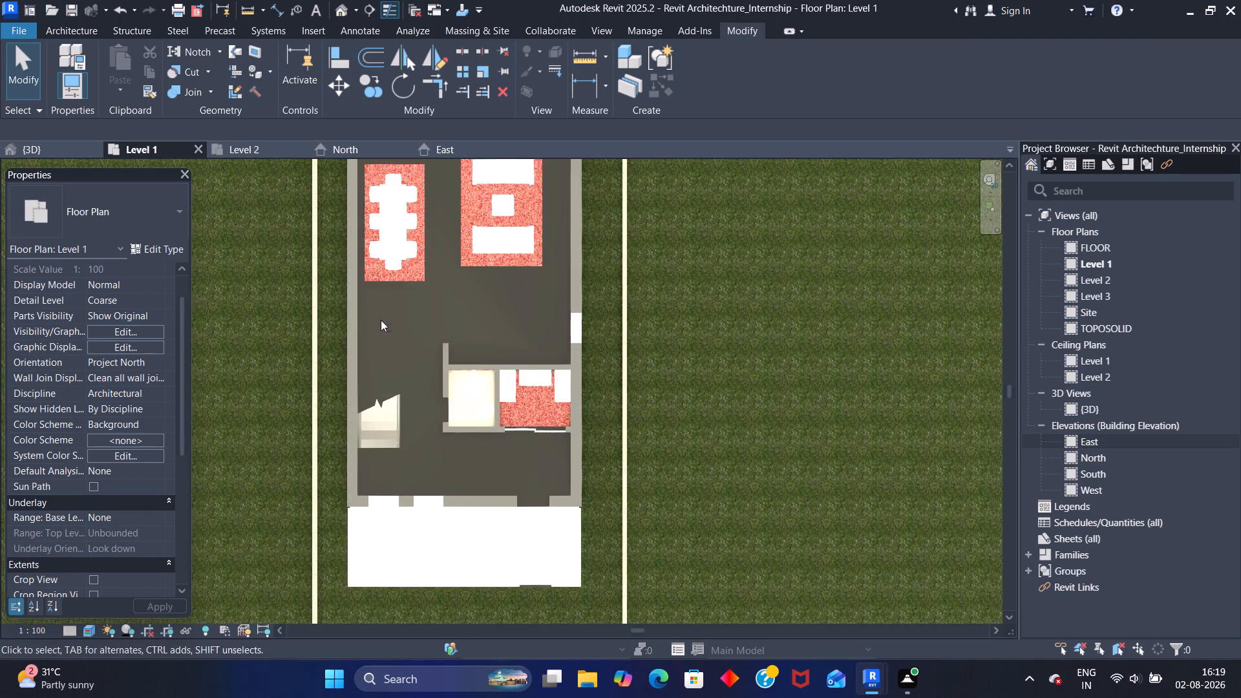
scroll(381, 320, "down", 1)
middle_click_drag(379, 320, 410, 178)
middle_click_drag(516, 436, 499, 399)
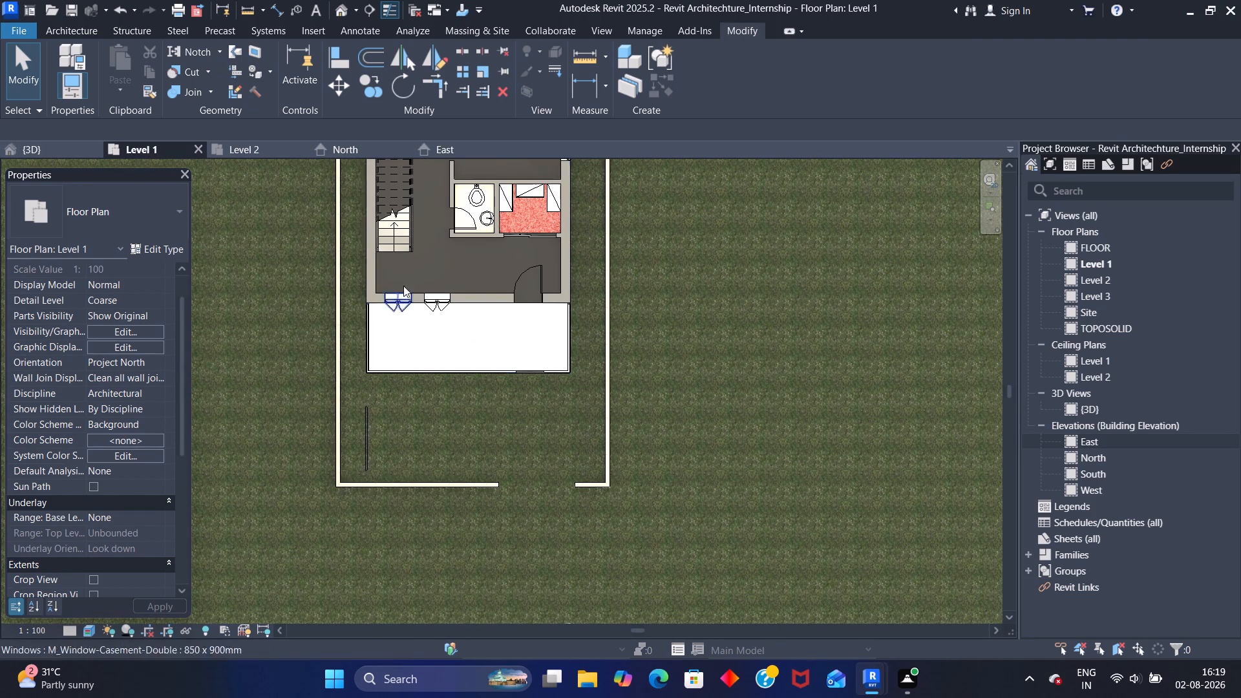
left_click(257, 51)
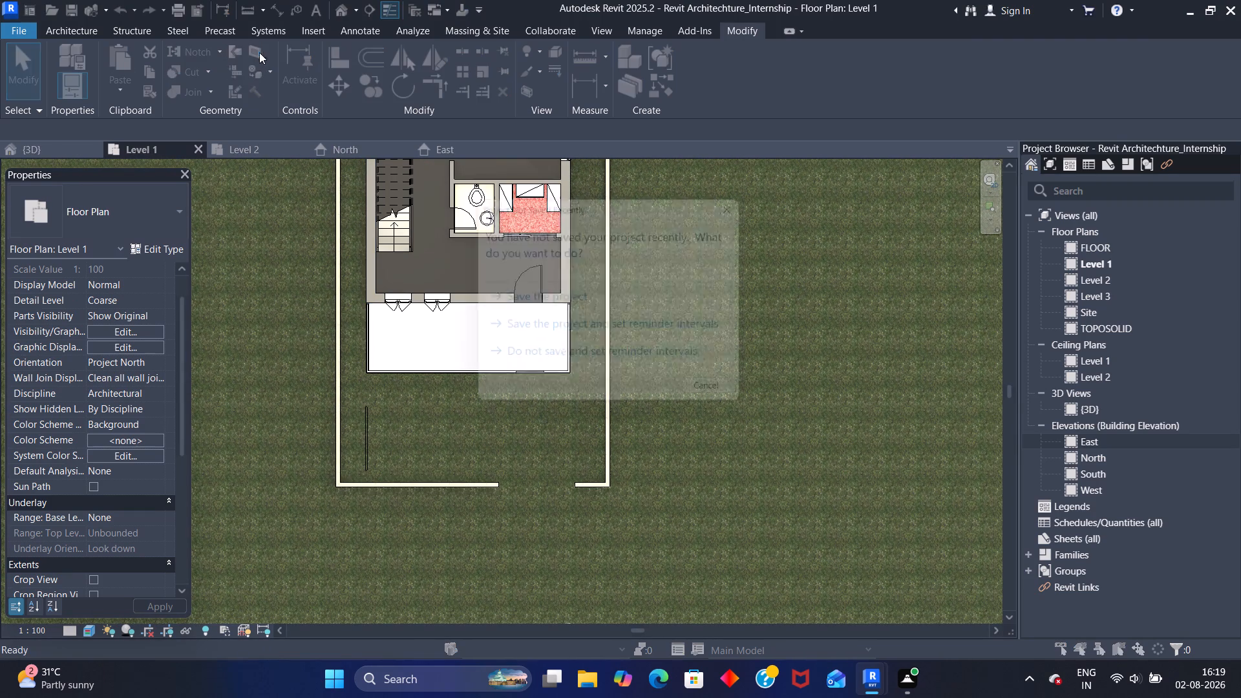
left_click(757, 204)
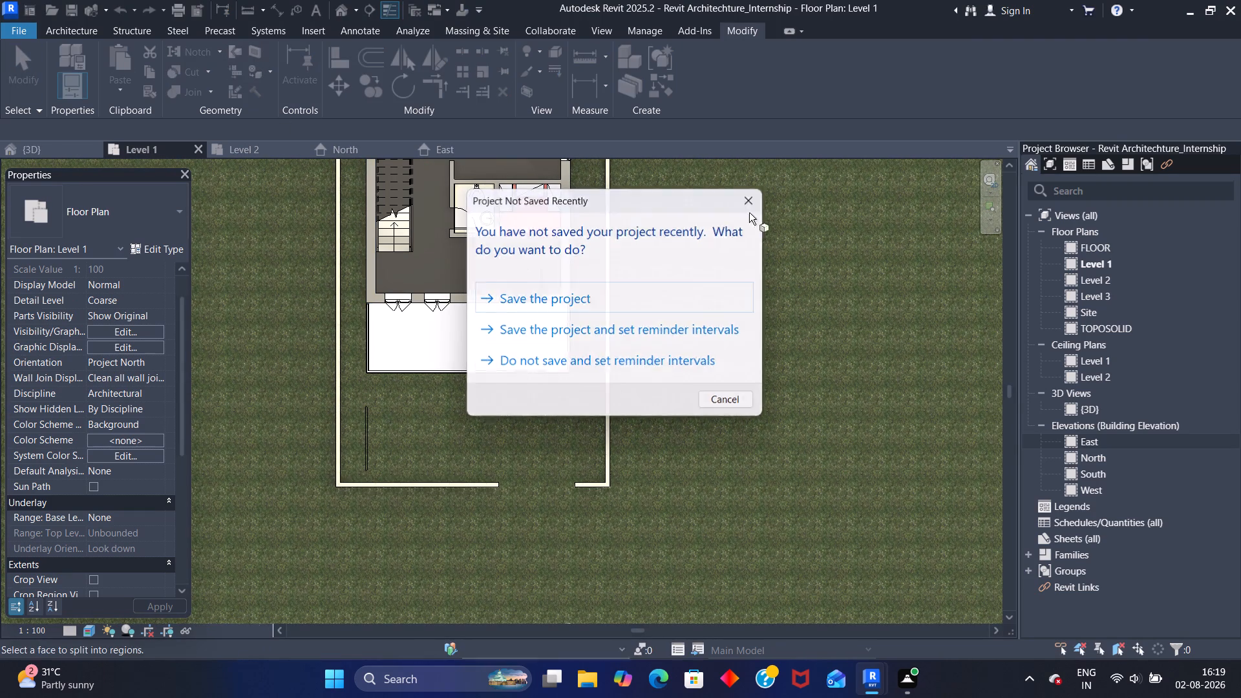
left_click(624, 505)
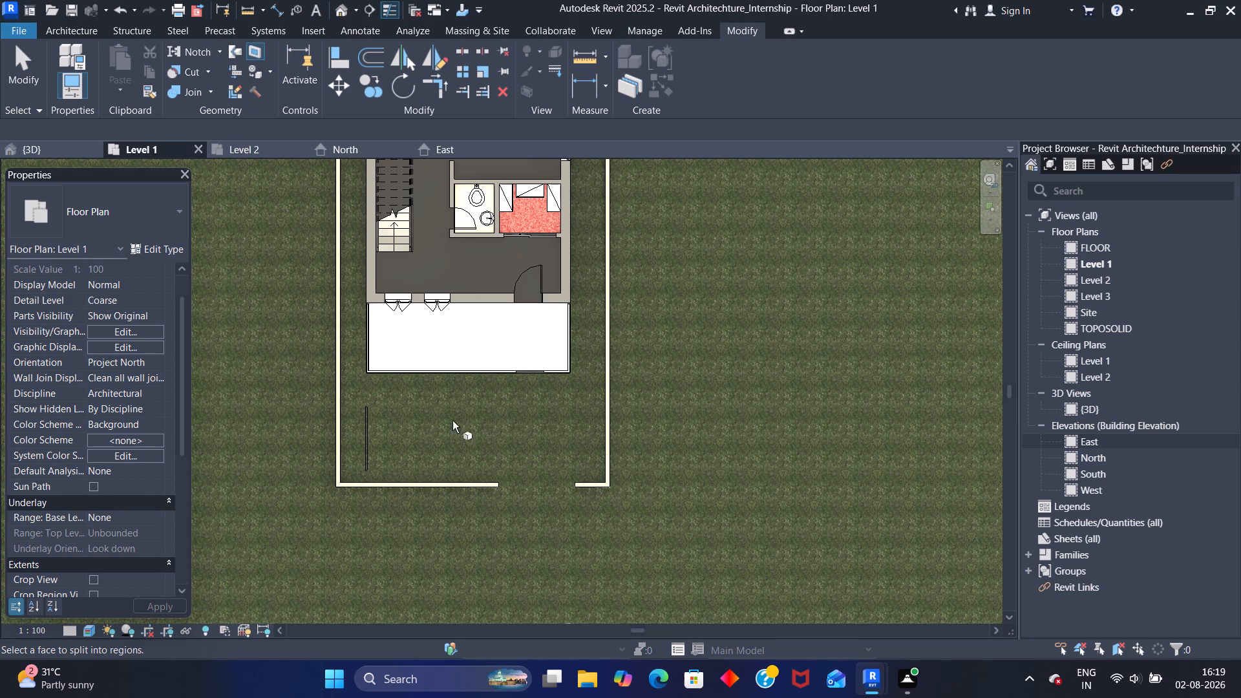
scroll(459, 420, "down", 6)
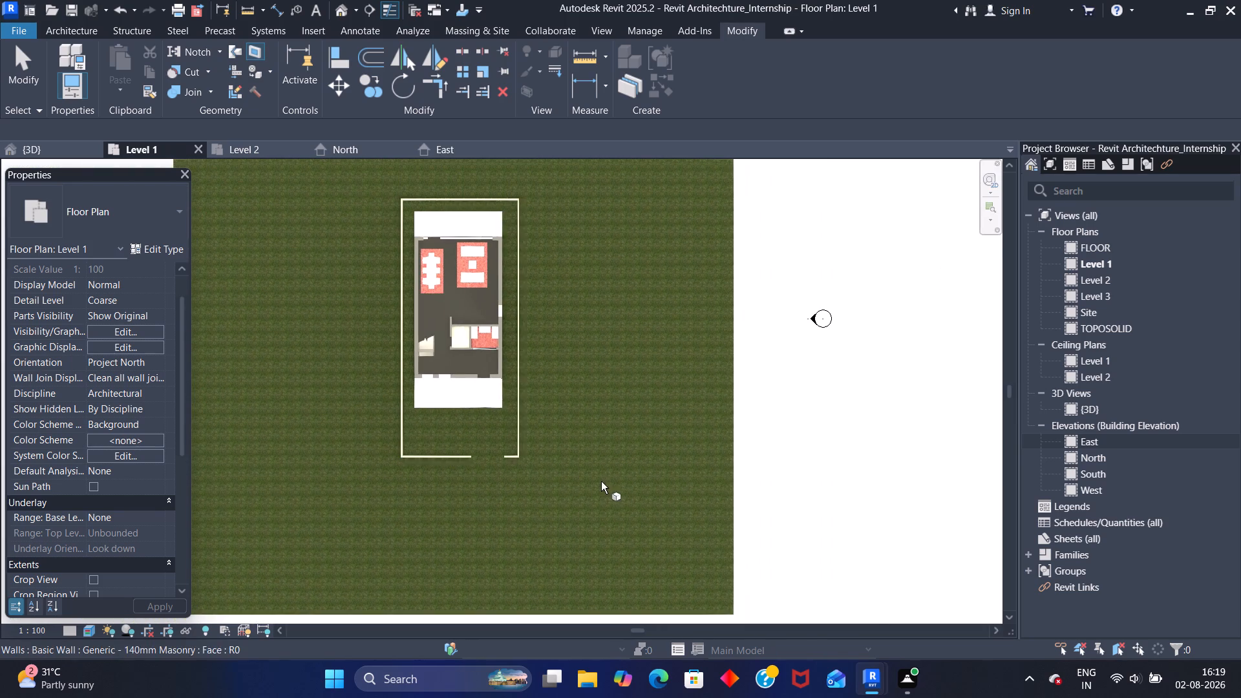
left_click(734, 473)
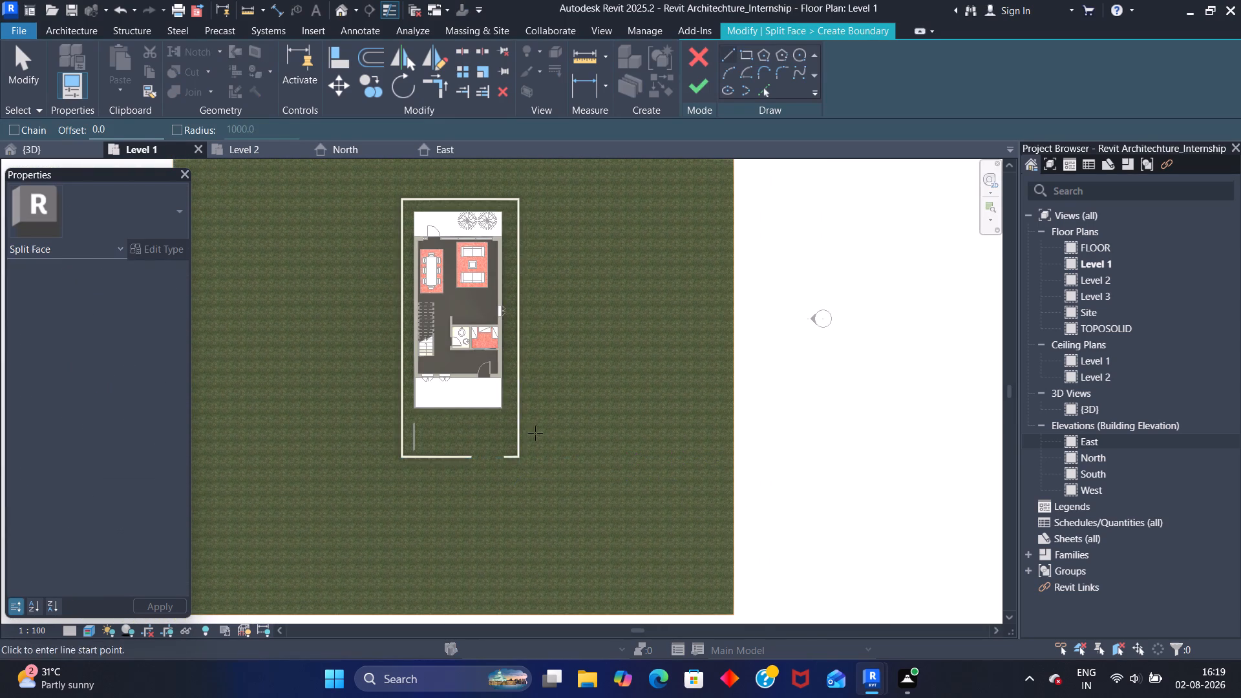
Choose the rectangle sketch tool and set the Level 1 plan's visual style to Hidden Line.
scroll(521, 430, "up", 12)
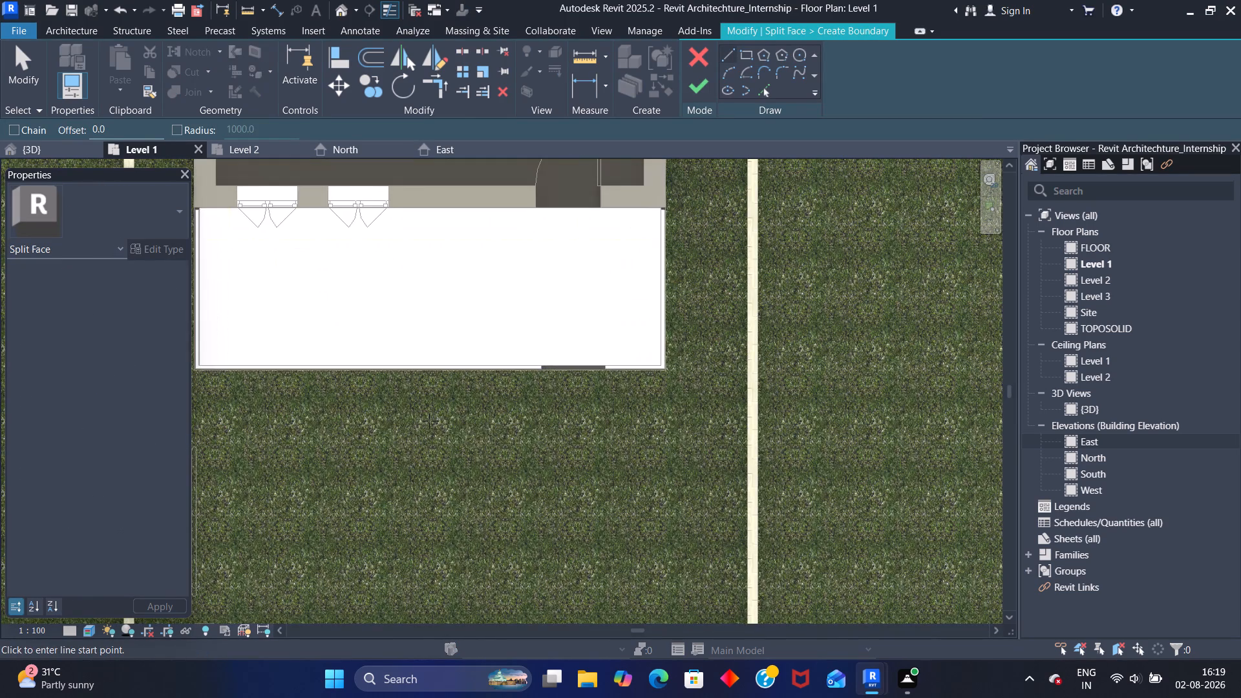
scroll(425, 420, "down", 3)
left_click(751, 53)
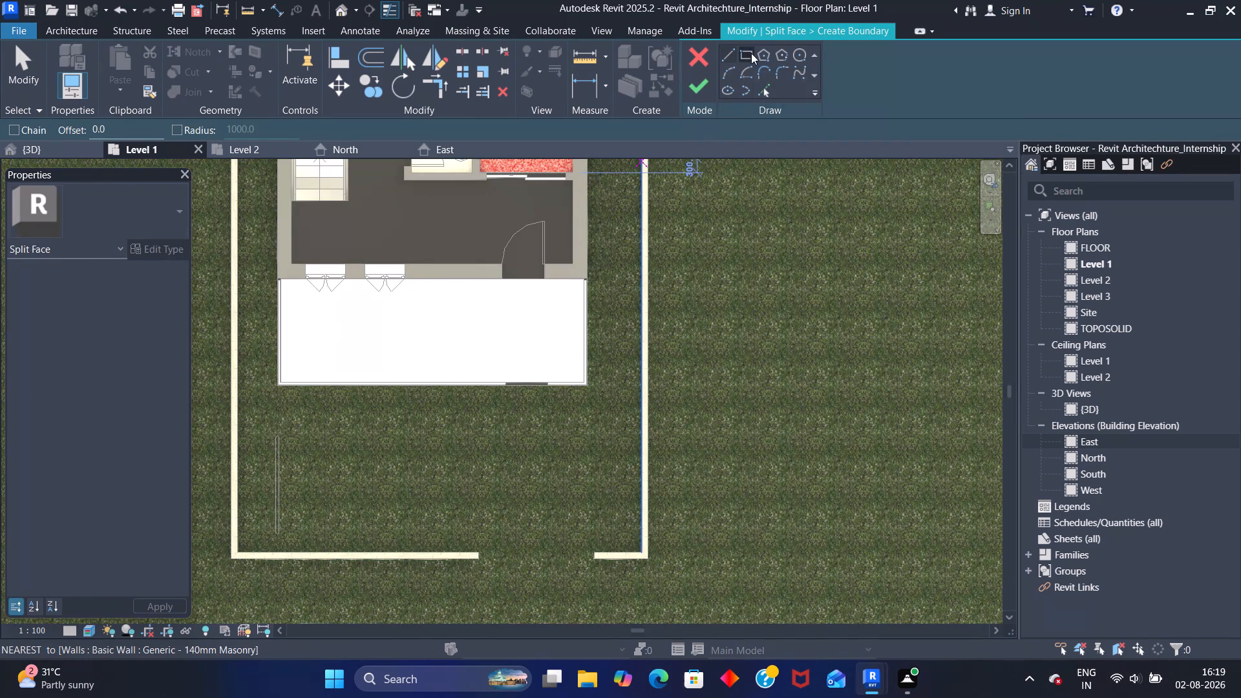
scroll(498, 393, "up", 3)
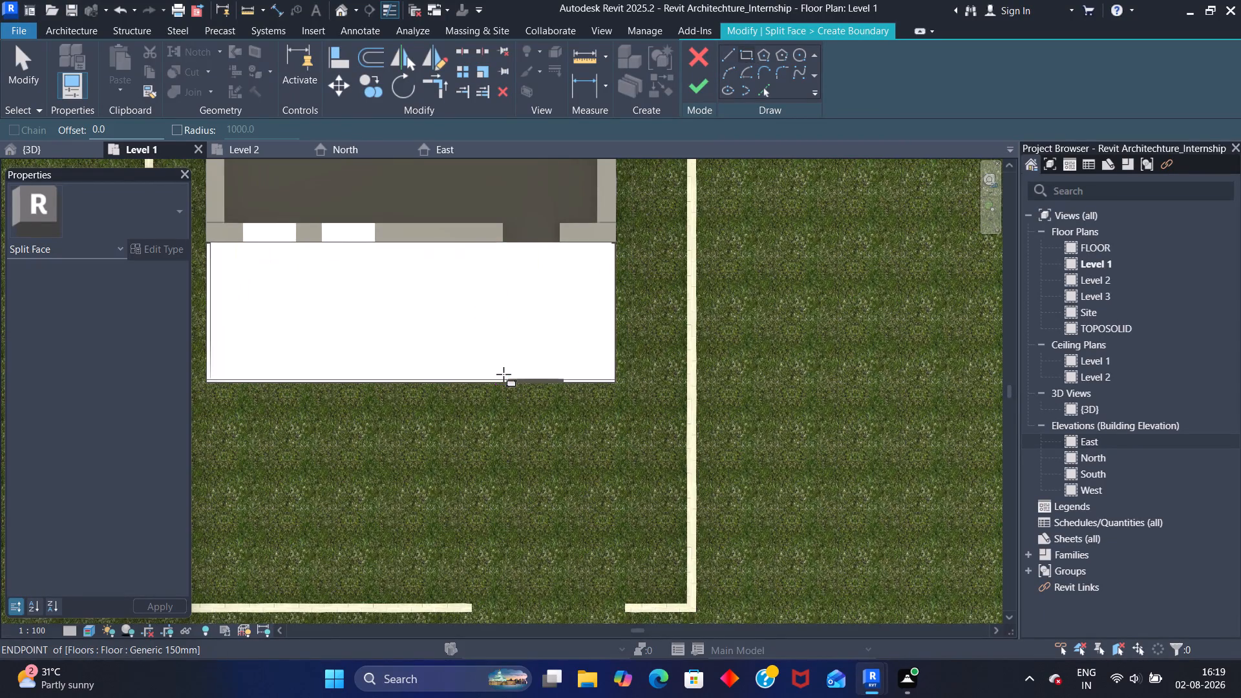
scroll(506, 51, "up", 1)
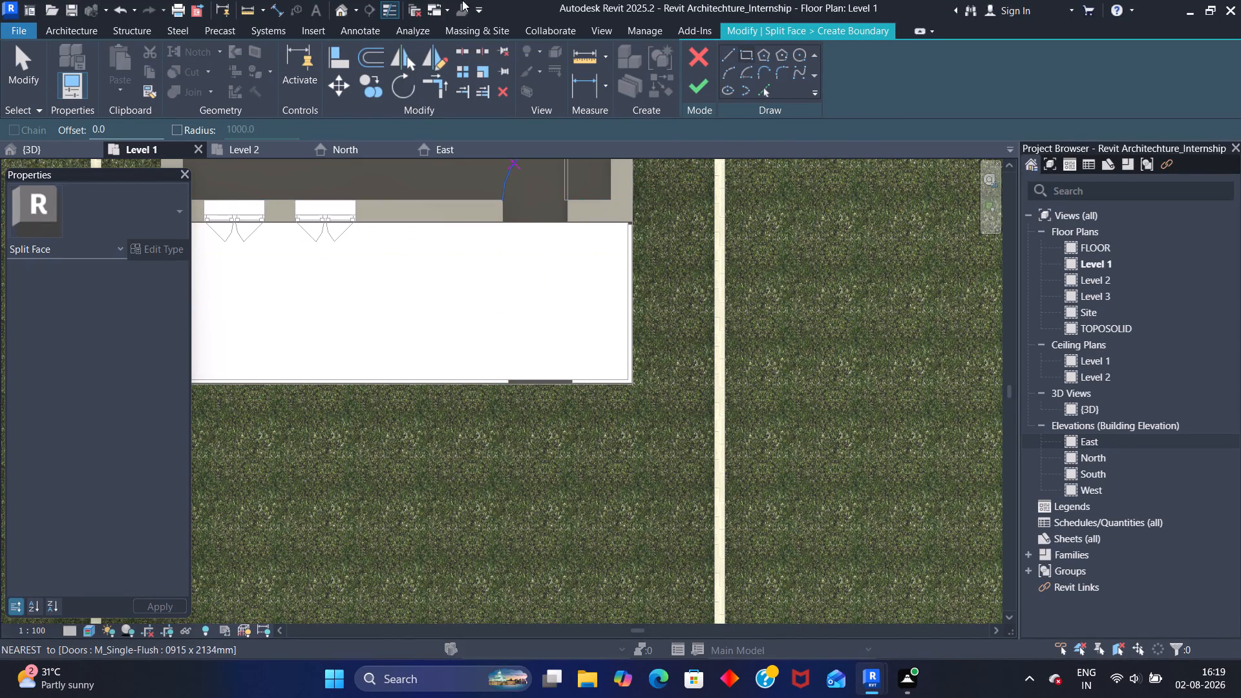
scroll(465, 2, "down", 3)
scroll(468, 330, "up", 4)
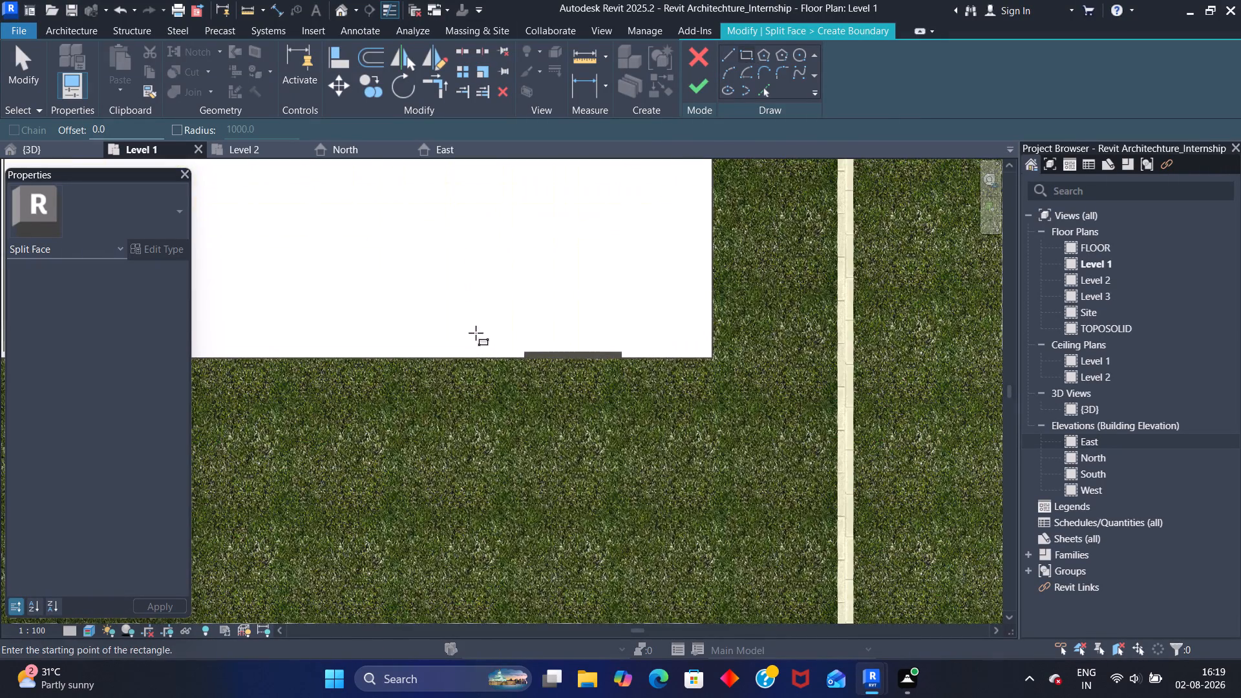
scroll(476, 333, "up", 3)
middle_click_drag(471, 373, 491, 277)
scroll(491, 279, "up", 5)
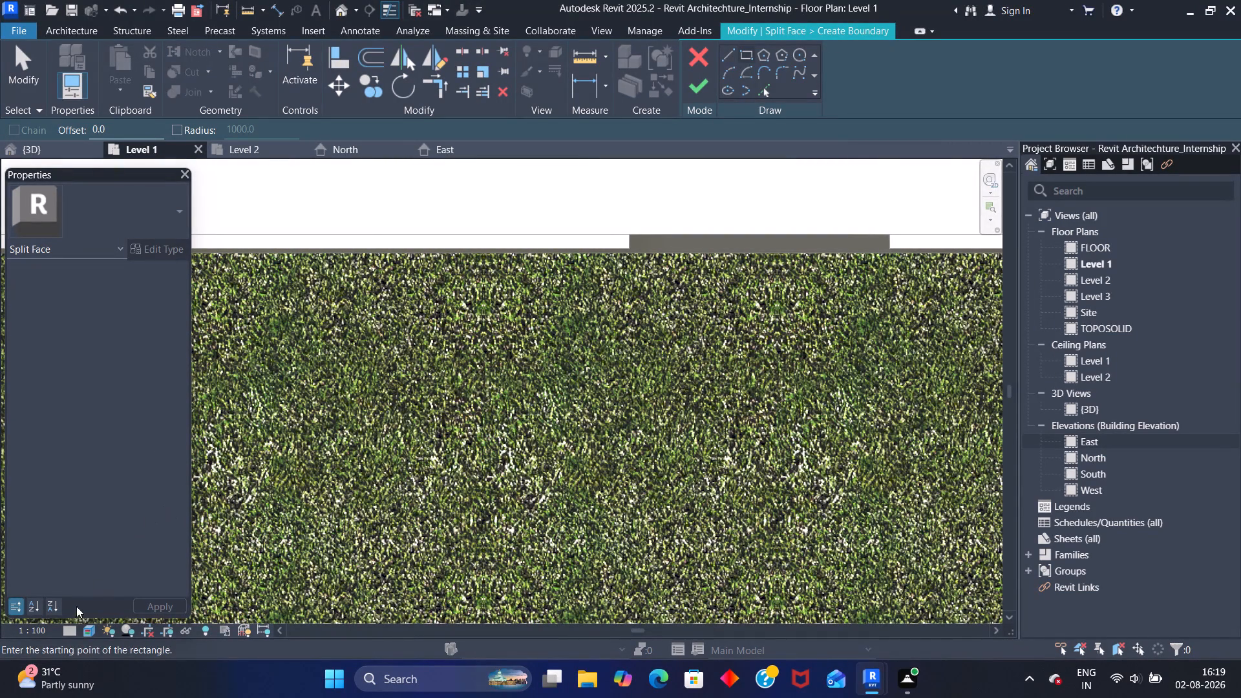
left_click(86, 628)
left_click(118, 549)
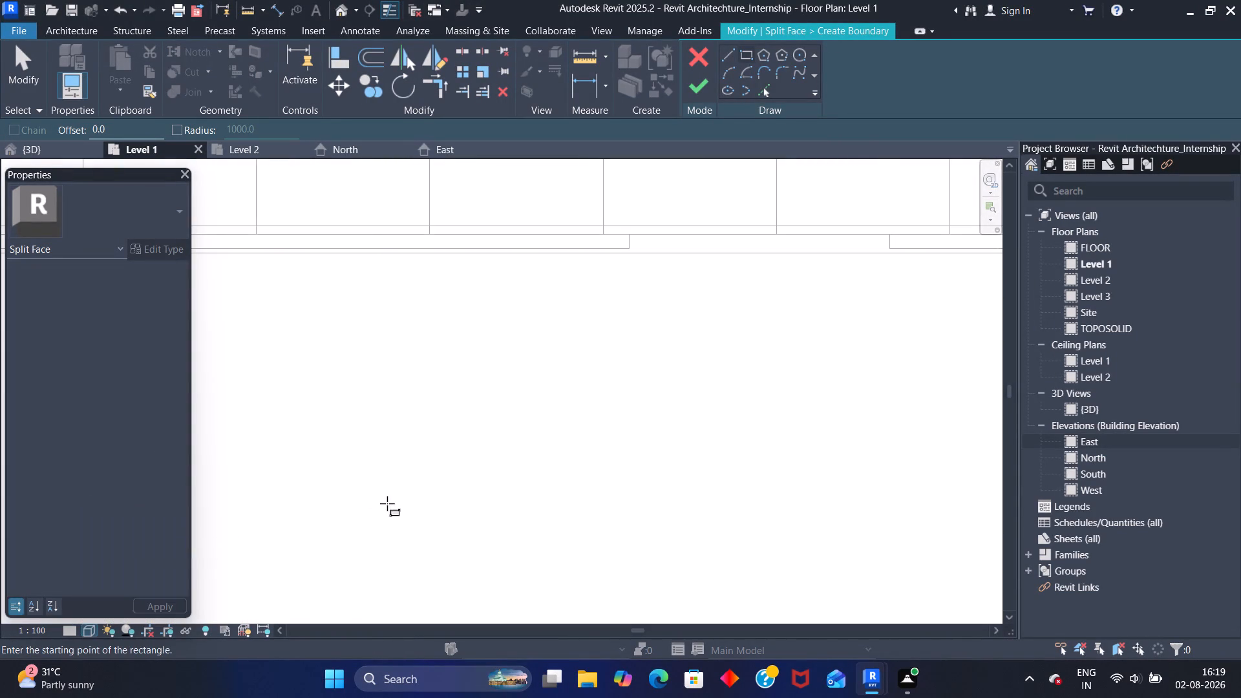
Sketch a split rectangle about 2508 by 3554 mm from the porch's front edge to the boundary-wall gap and finish the split.
scroll(441, 487, "down", 5)
scroll(493, 403, "down", 4)
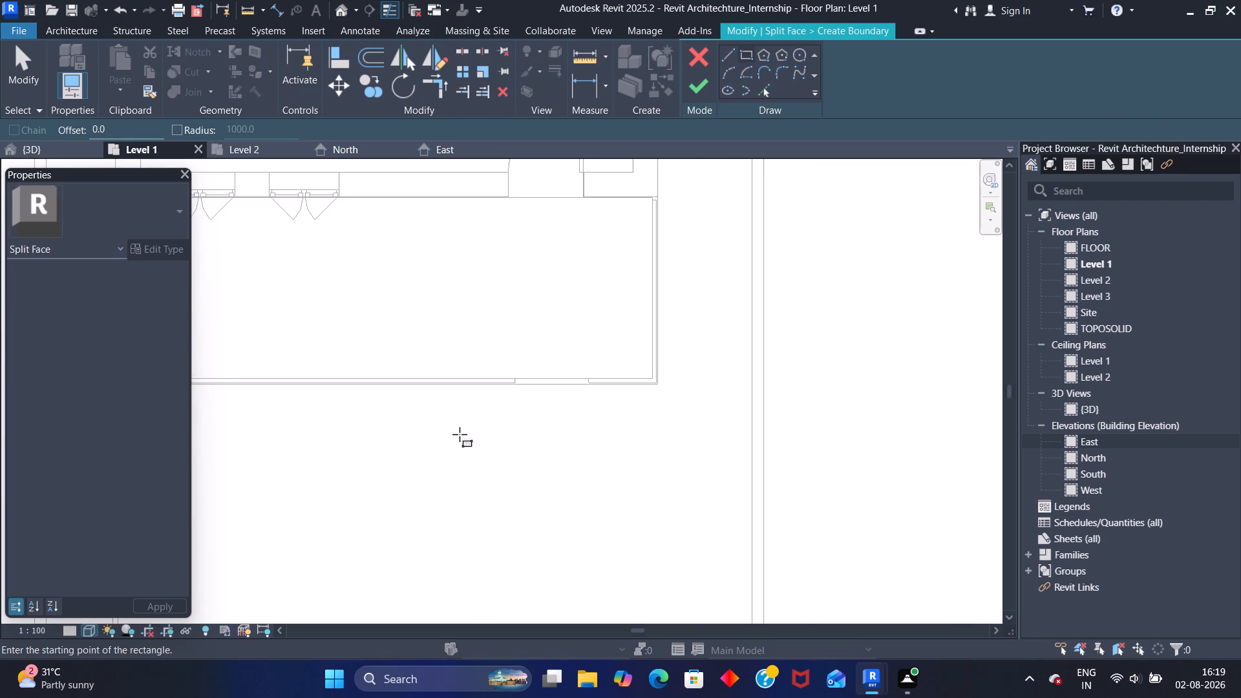
scroll(460, 434, "down", 3)
middle_click_drag(431, 441, 437, 412)
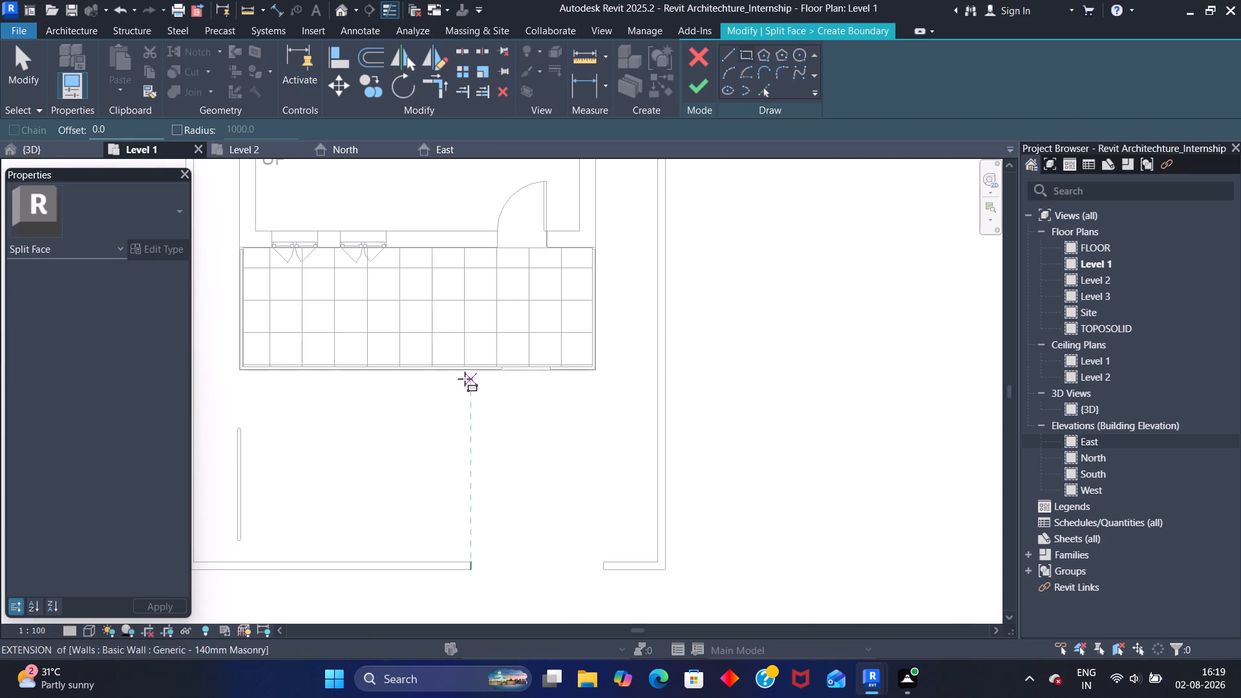
scroll(471, 377, "up", 5)
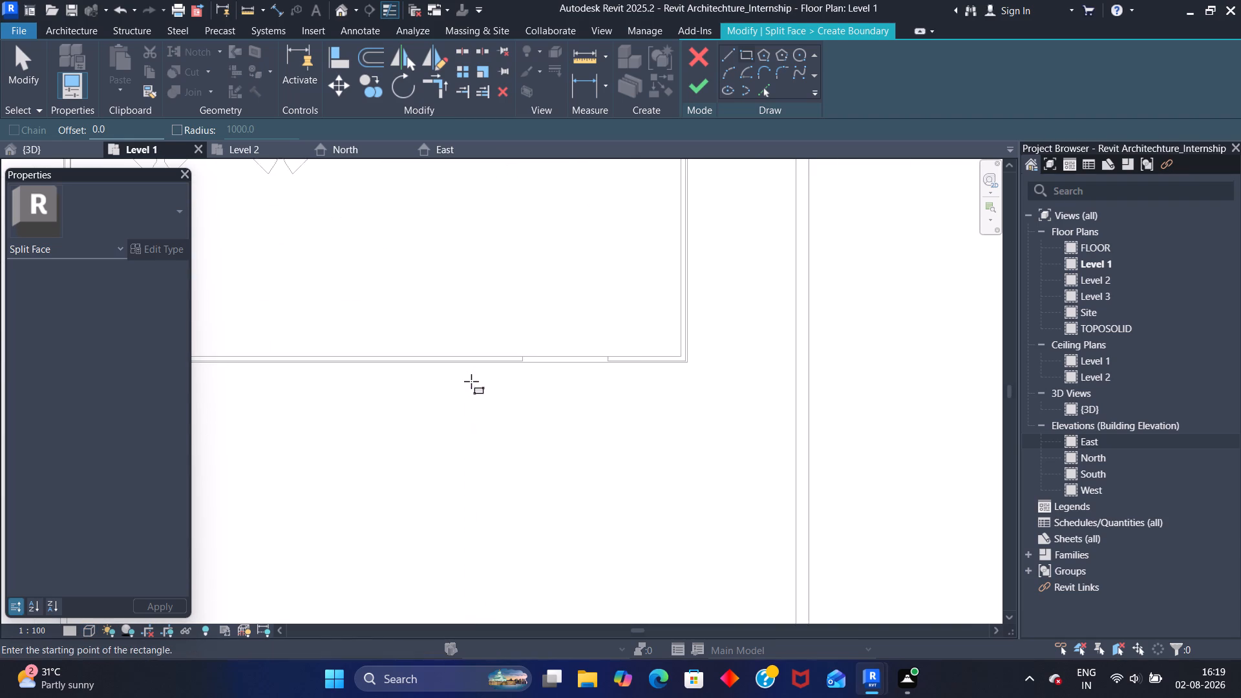
scroll(471, 381, "up", 1)
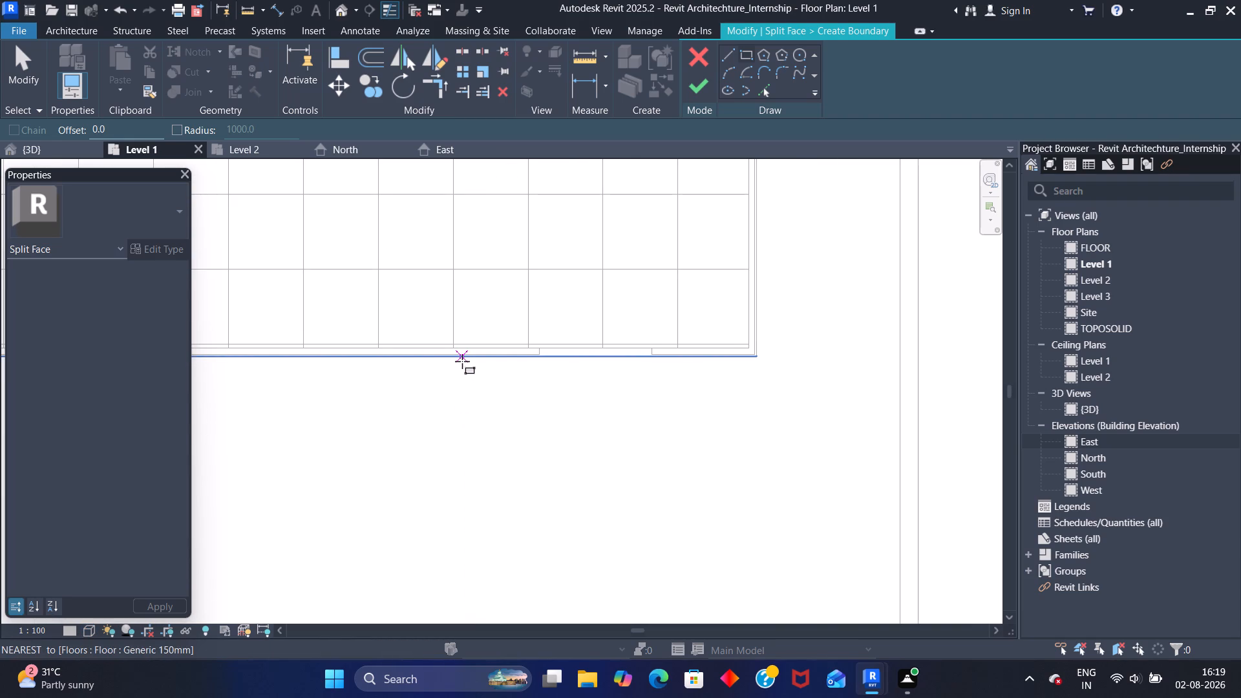
left_click(462, 361)
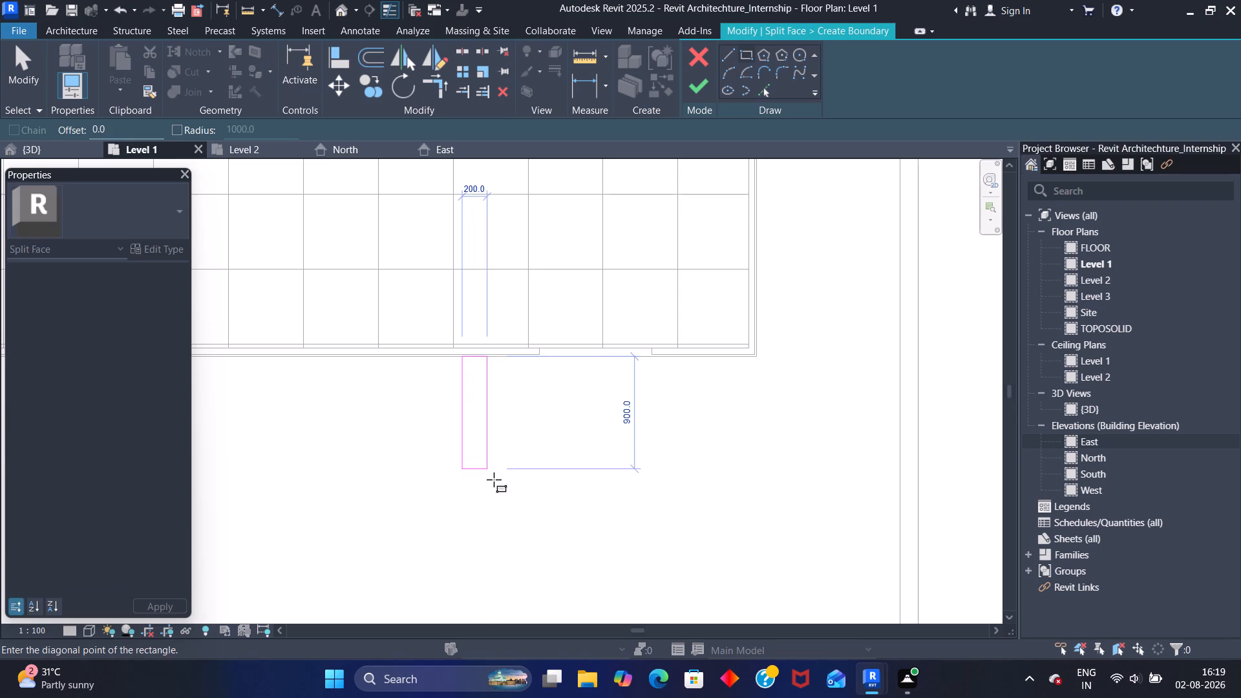
middle_click_drag(494, 486, 477, 297)
middle_click(553, 529)
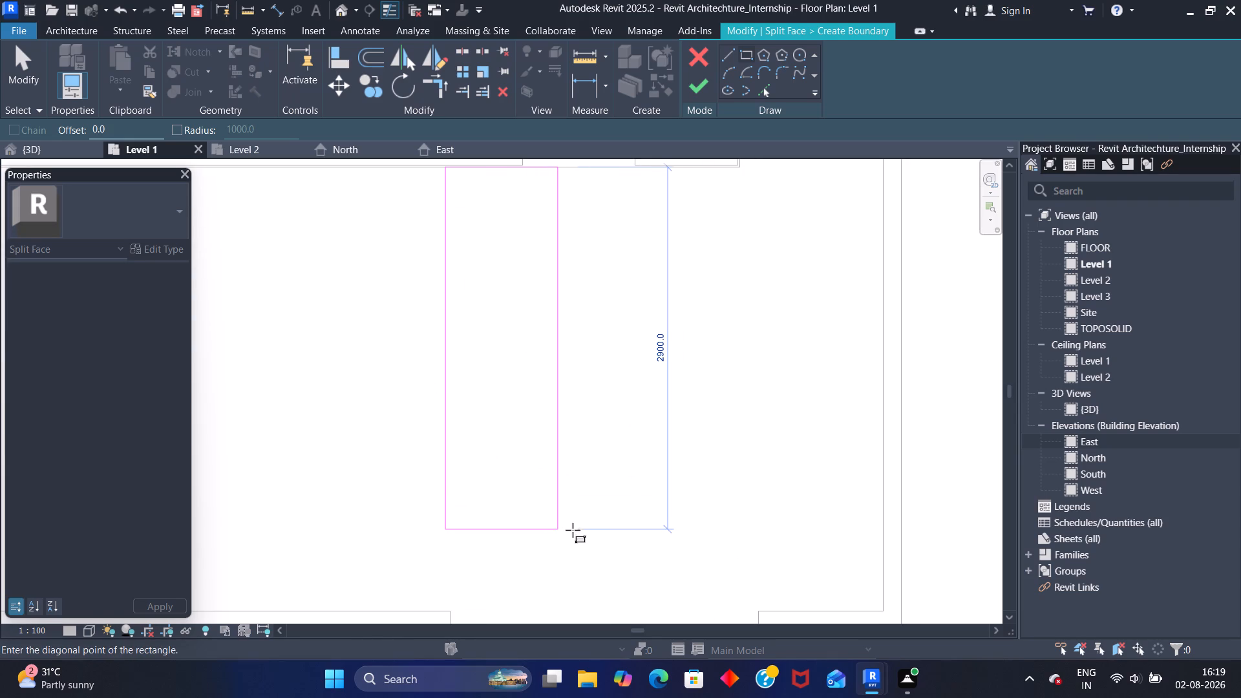
scroll(740, 600, "down", 1)
middle_click(740, 601)
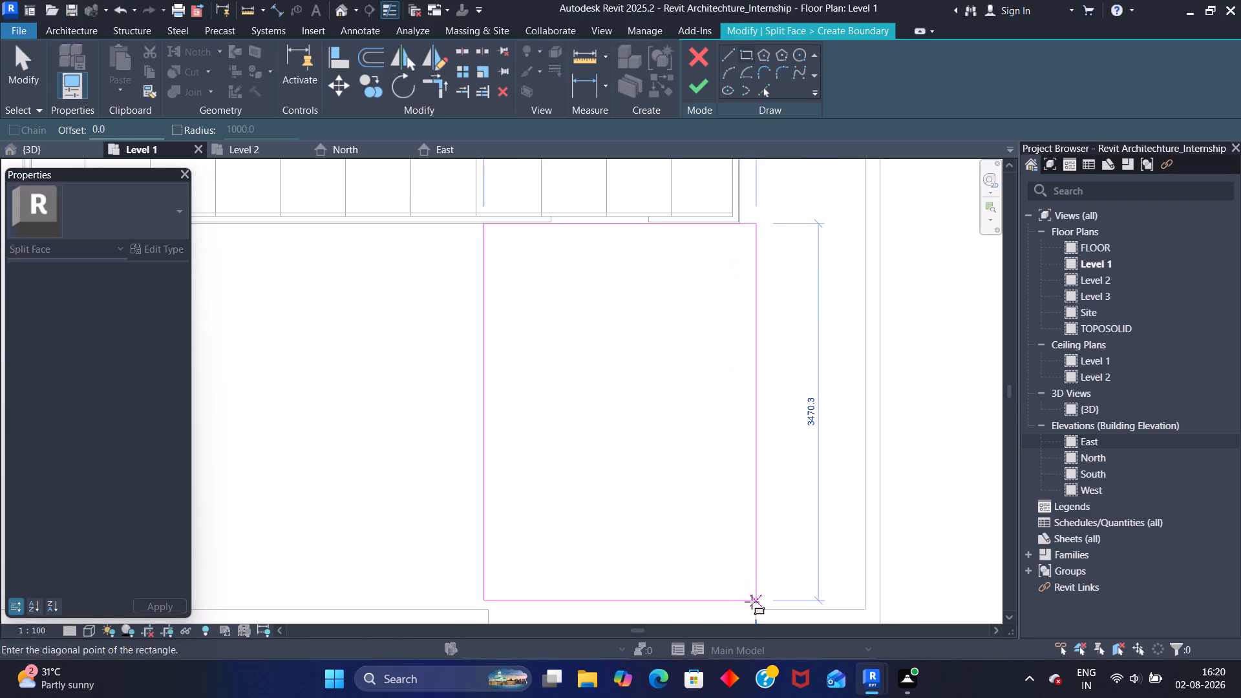
left_click(754, 602)
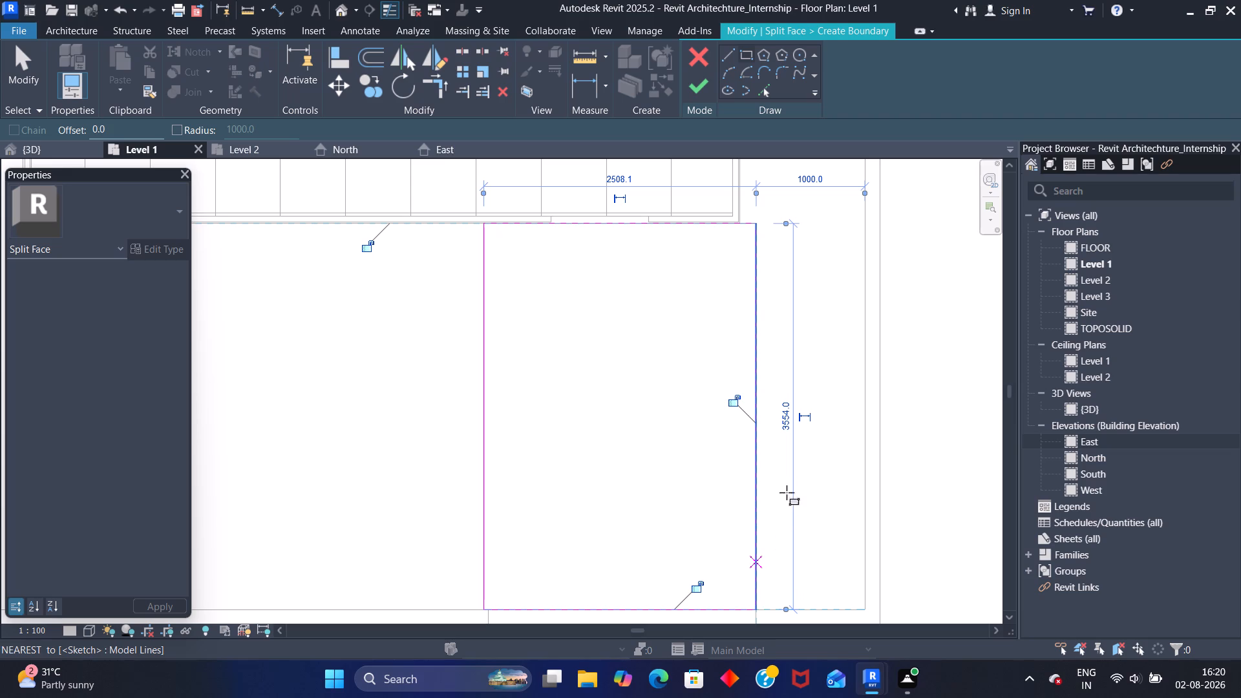
left_click(690, 84)
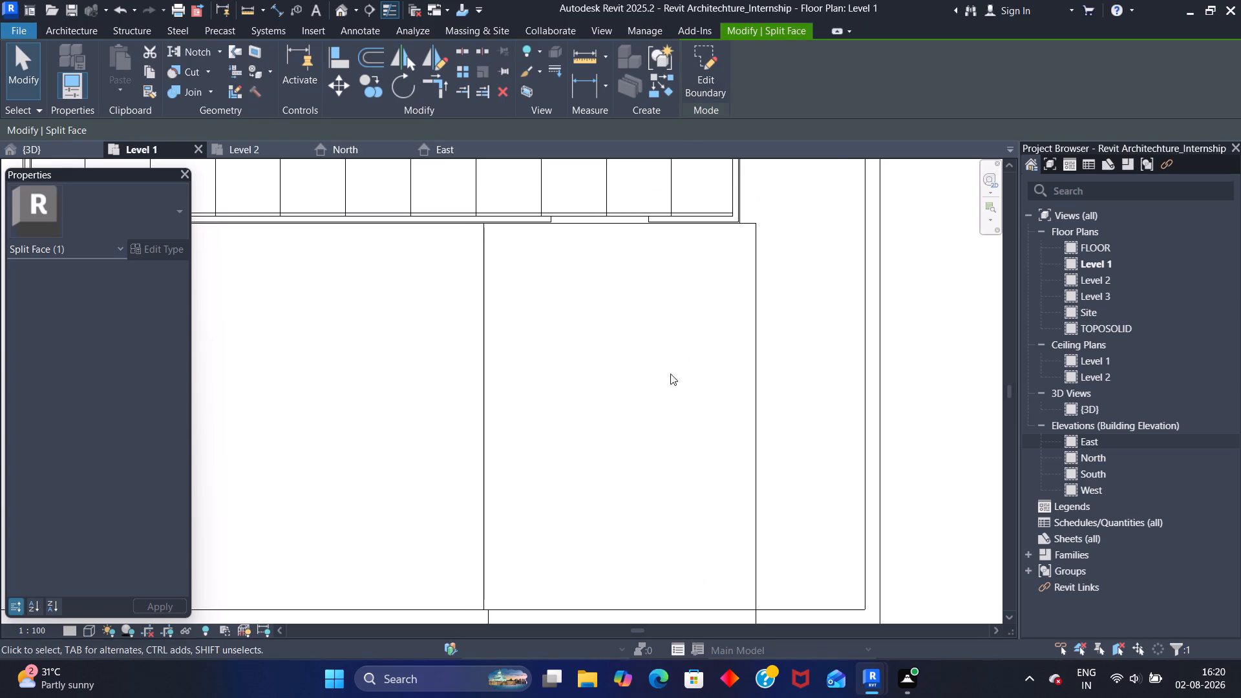
Paint the new front-yard face region with Default New Material(3) and close the Paint tool.
scroll(648, 375, "down", 3)
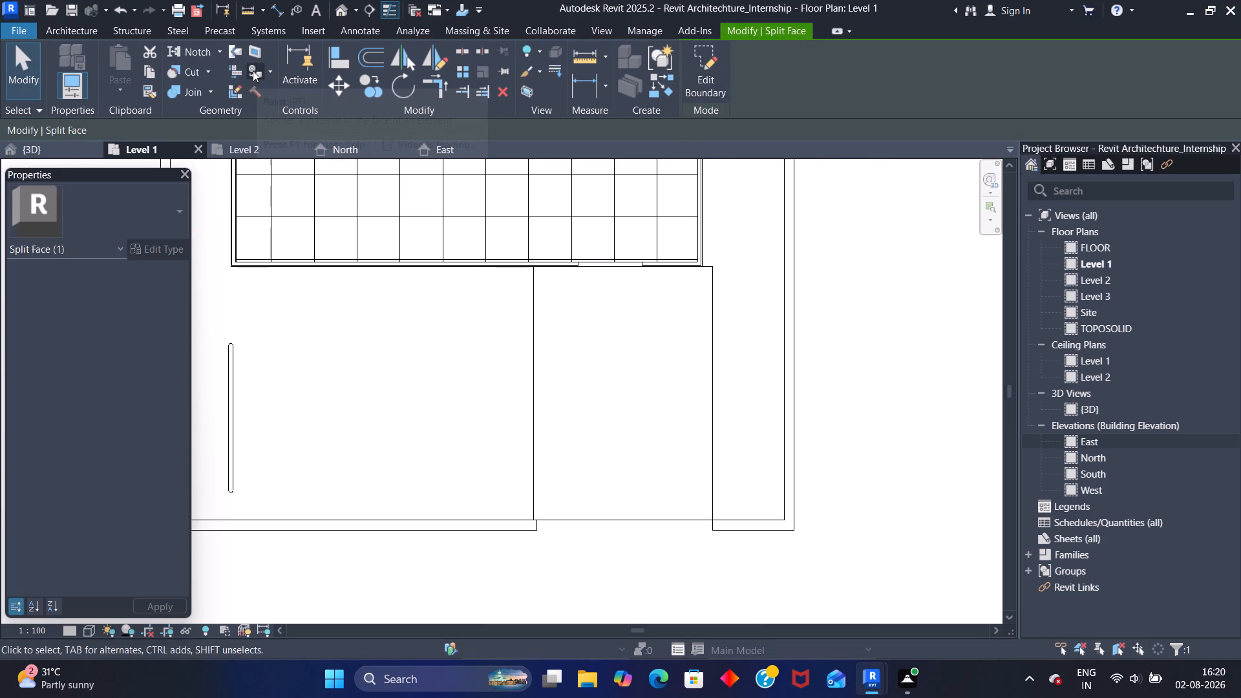
left_click(253, 70)
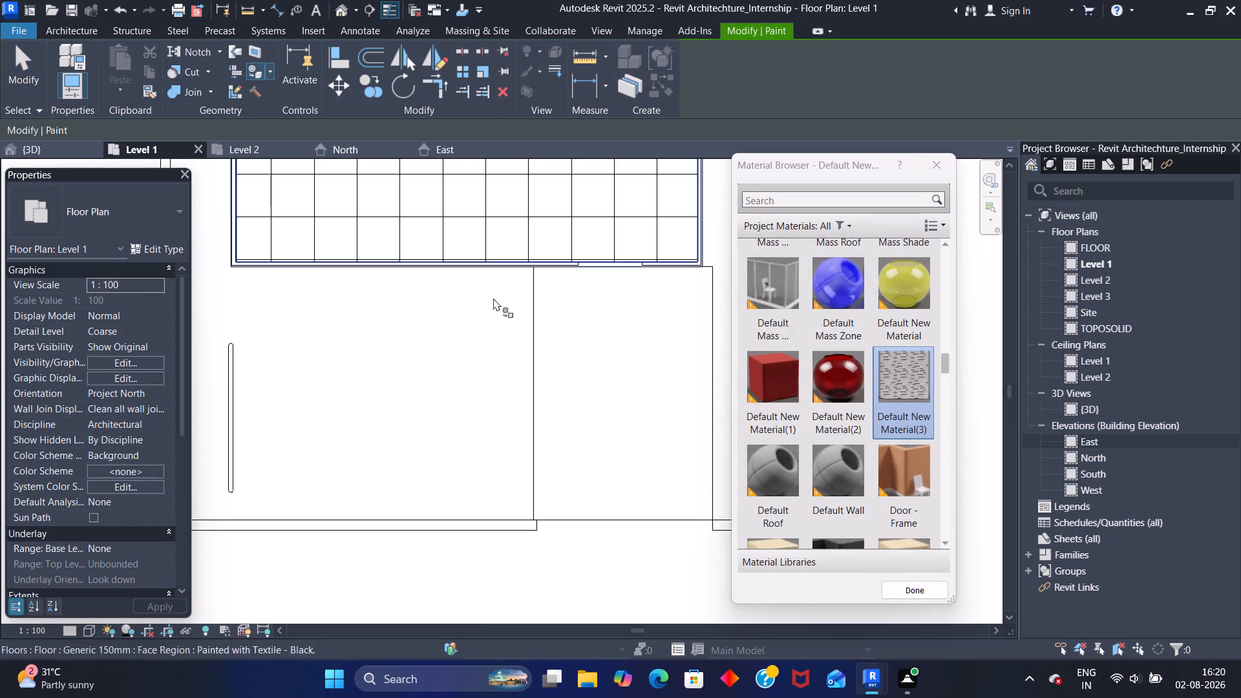
left_click(909, 386)
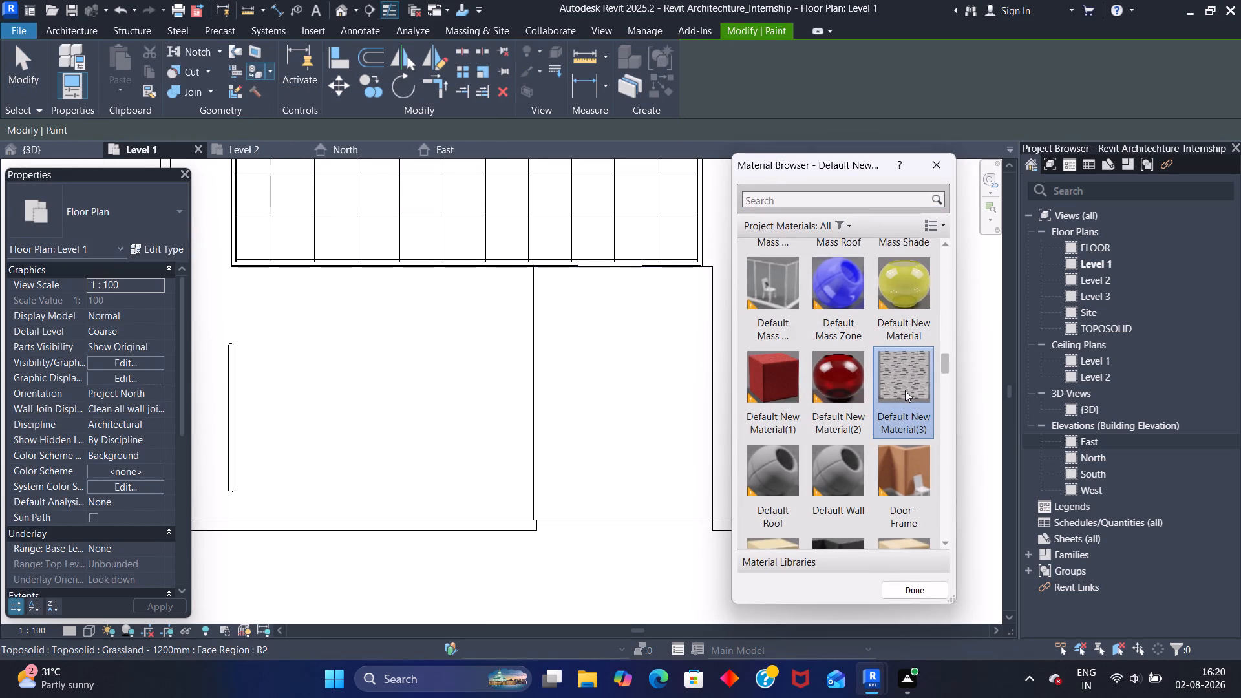
left_click(612, 406)
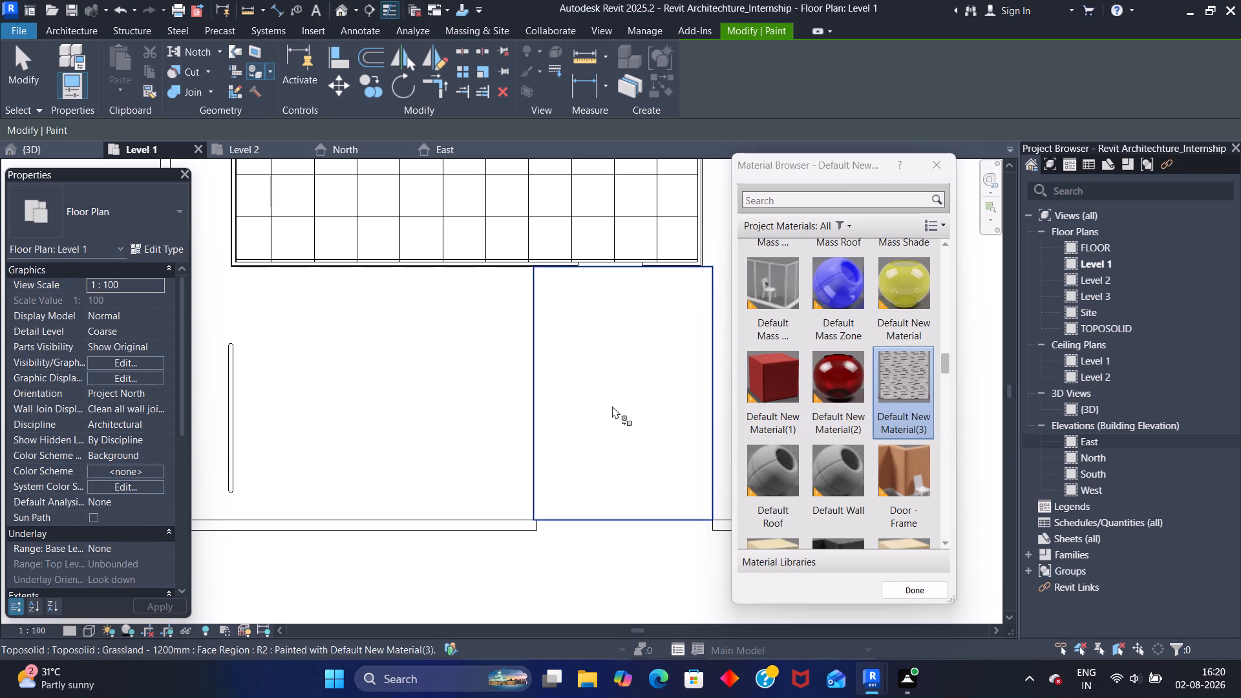
left_click(607, 405)
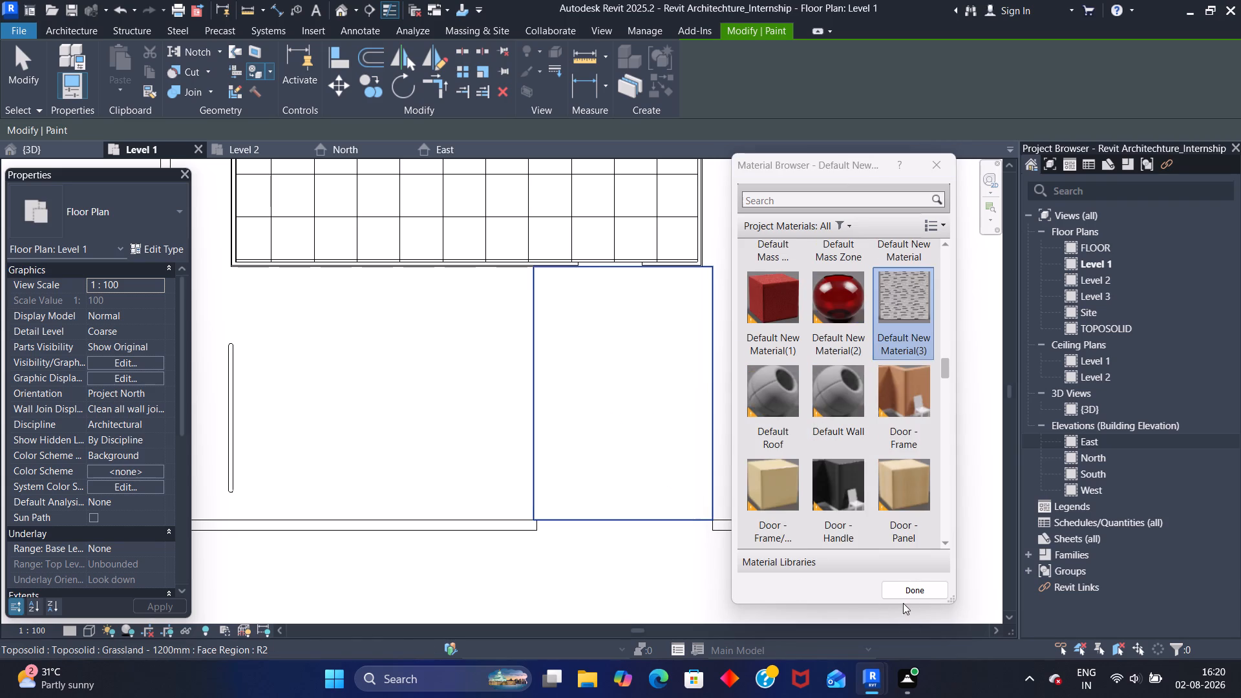
left_click(904, 598)
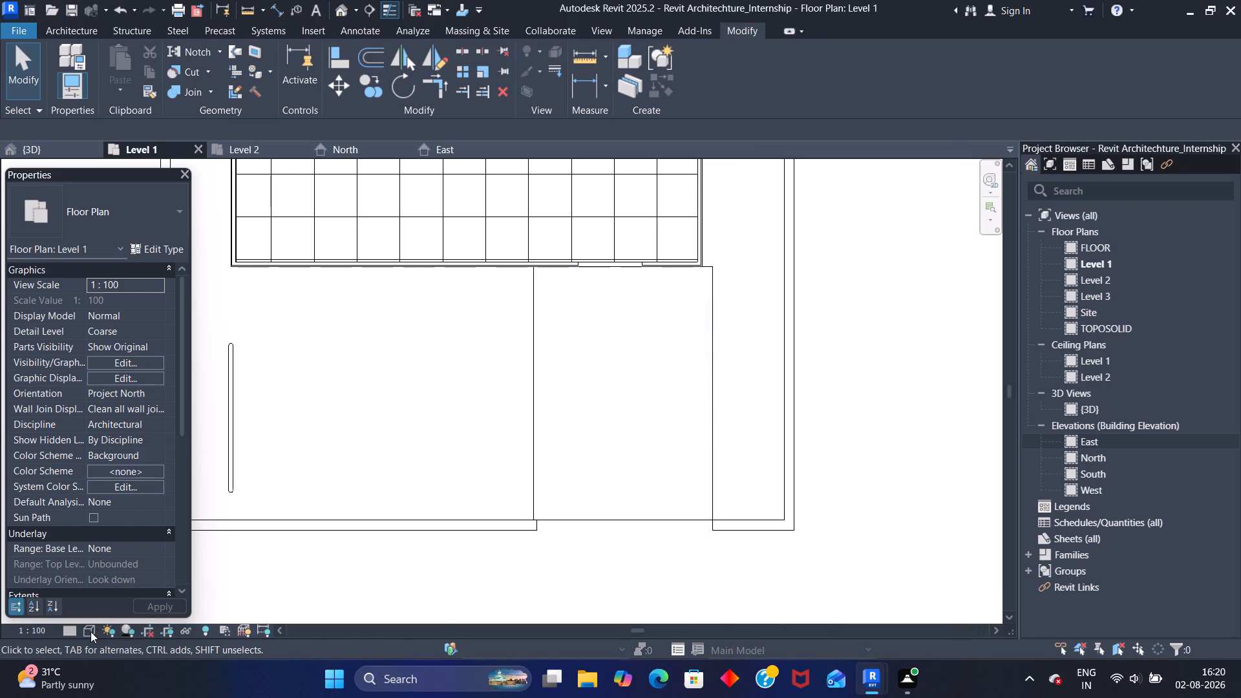
Preview the Level 1 plan in Textures, set its visual style to Realistic, and check the painted front path.
left_click(90, 629)
left_click(91, 626)
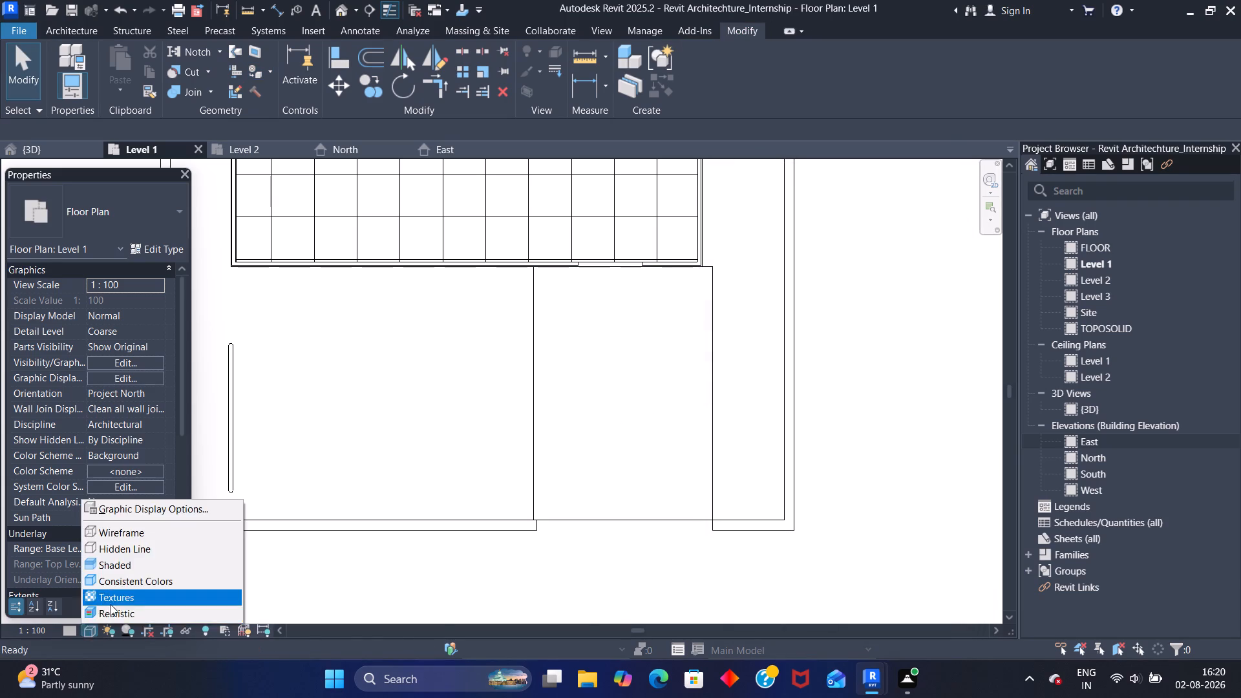
left_click(111, 604)
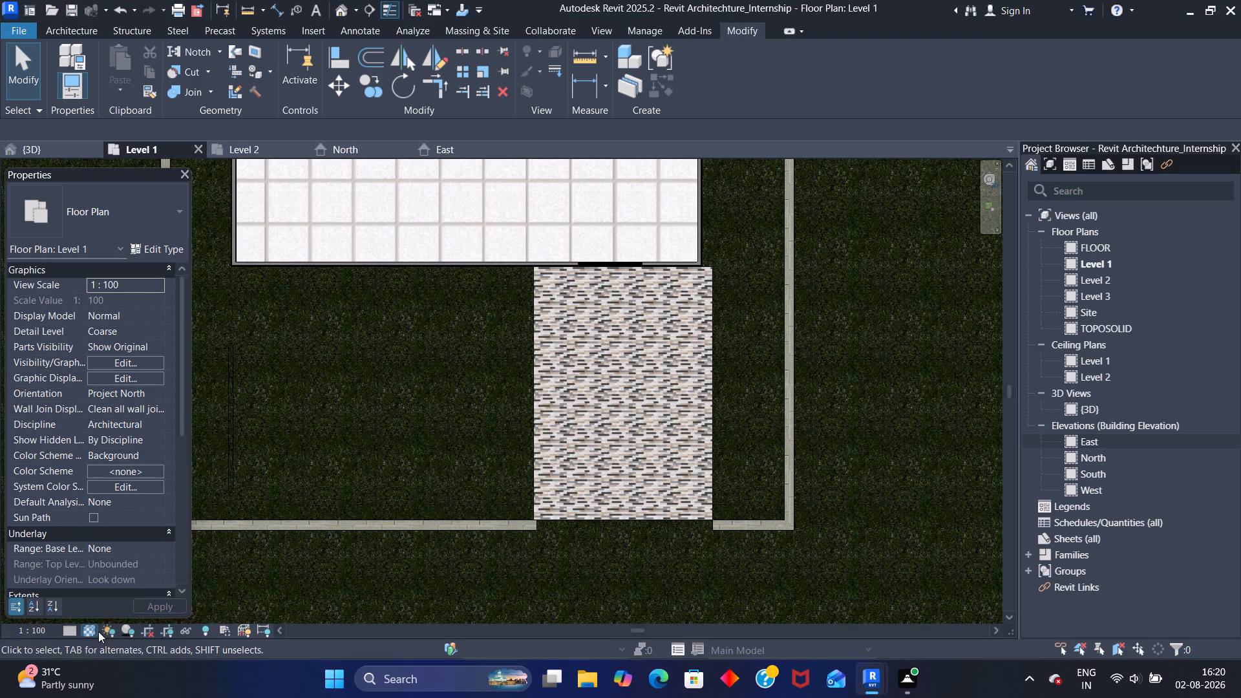
left_click(94, 630)
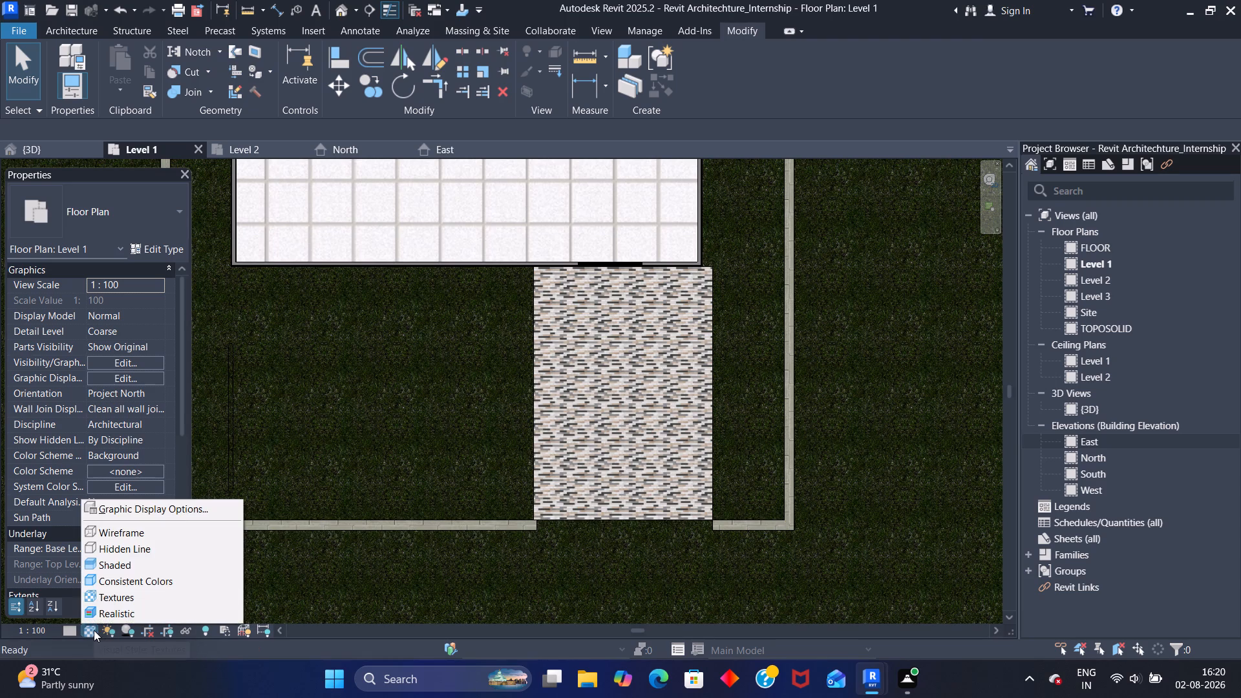
left_click(109, 617)
scroll(310, 533, "down", 2)
middle_click_drag(424, 460, 390, 454)
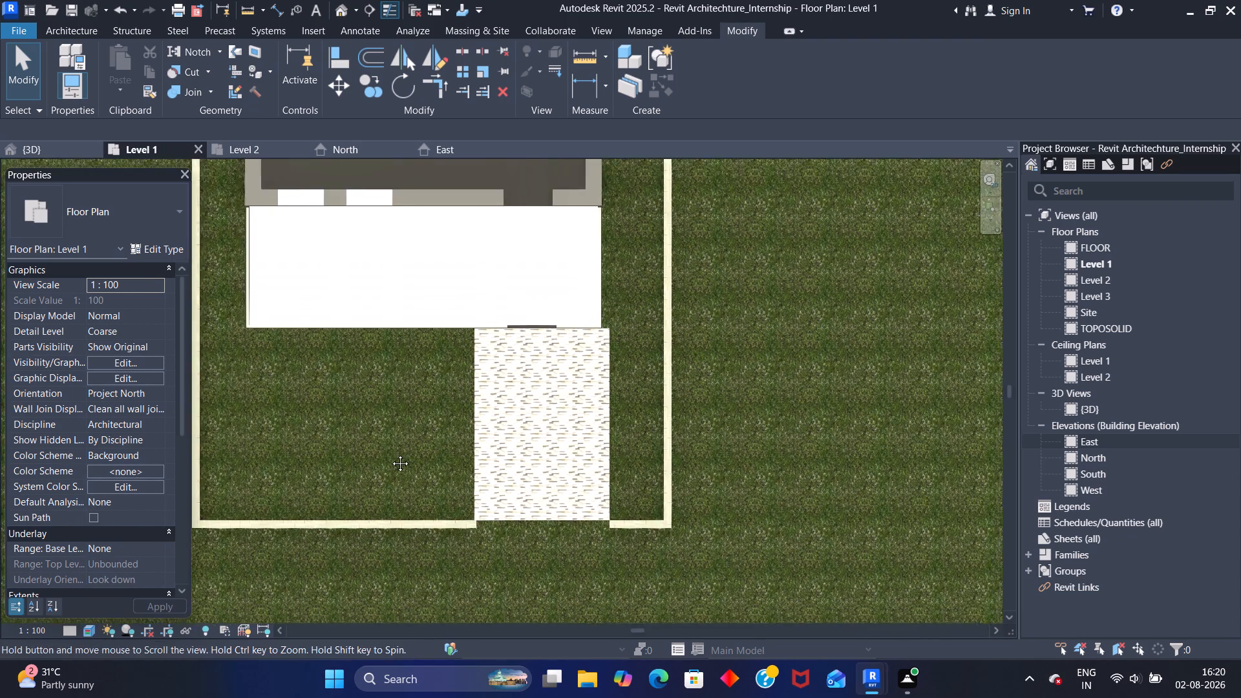
middle_click_drag(390, 454, 348, 438)
scroll(463, 394, "up", 7)
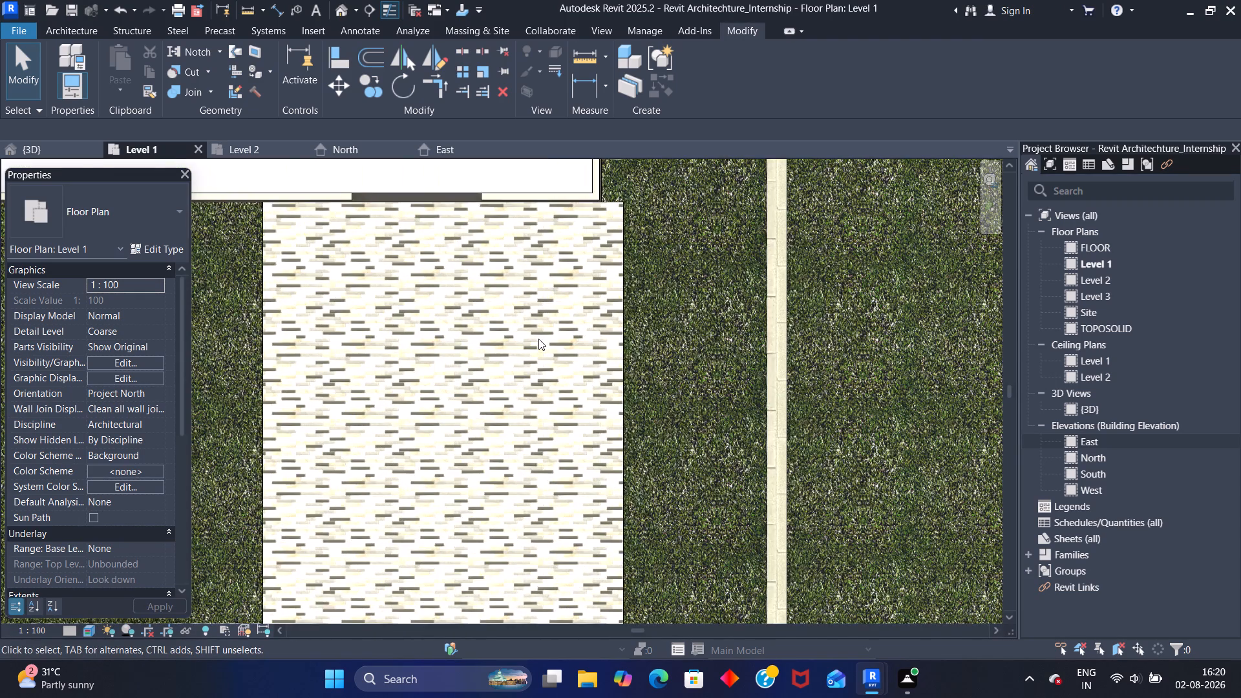
scroll(538, 339, "up", 1)
scroll(385, 370, "down", 5)
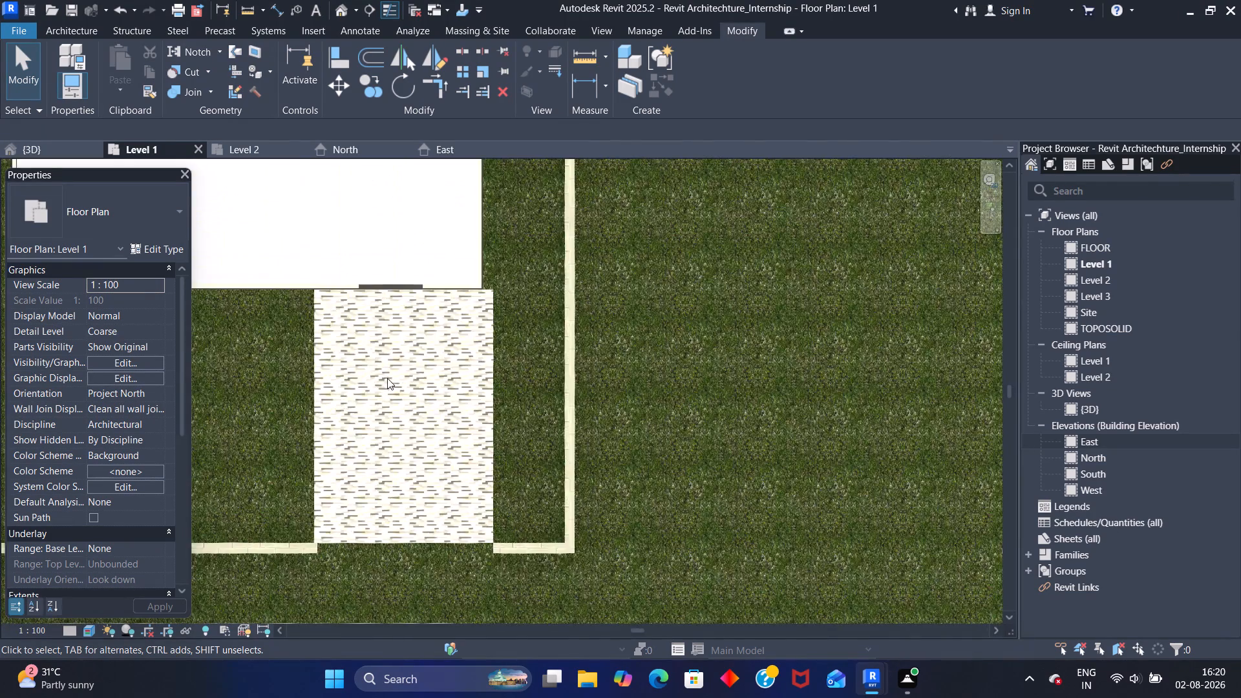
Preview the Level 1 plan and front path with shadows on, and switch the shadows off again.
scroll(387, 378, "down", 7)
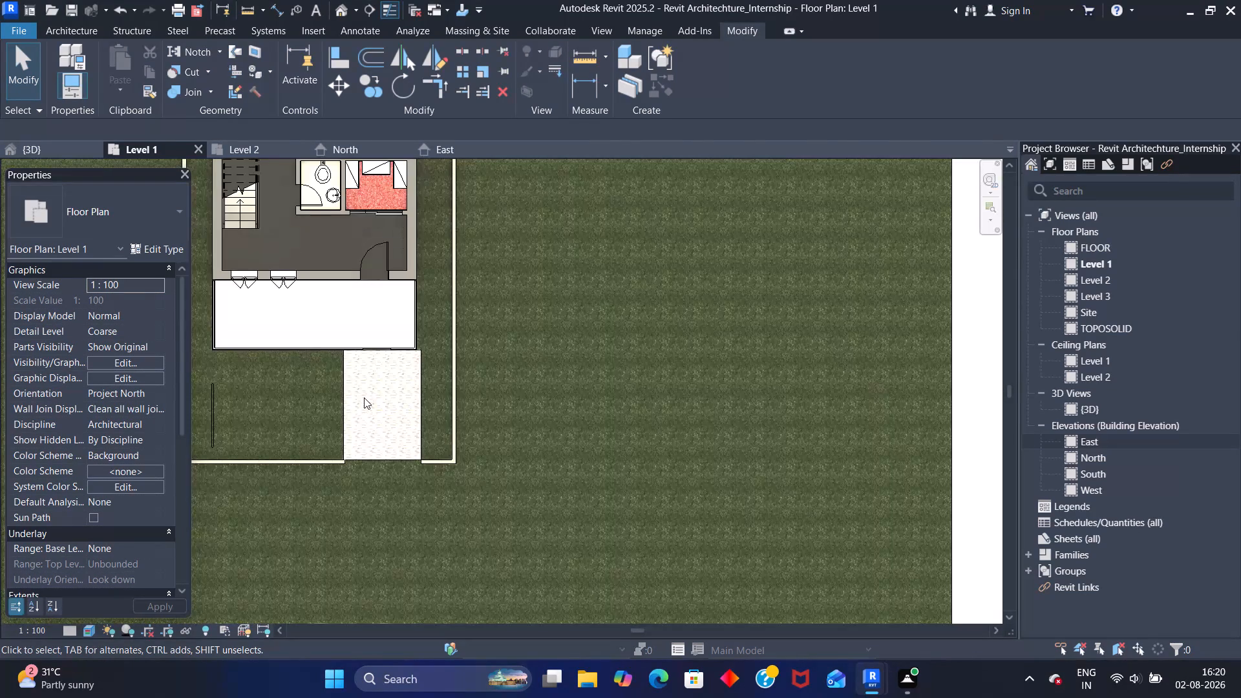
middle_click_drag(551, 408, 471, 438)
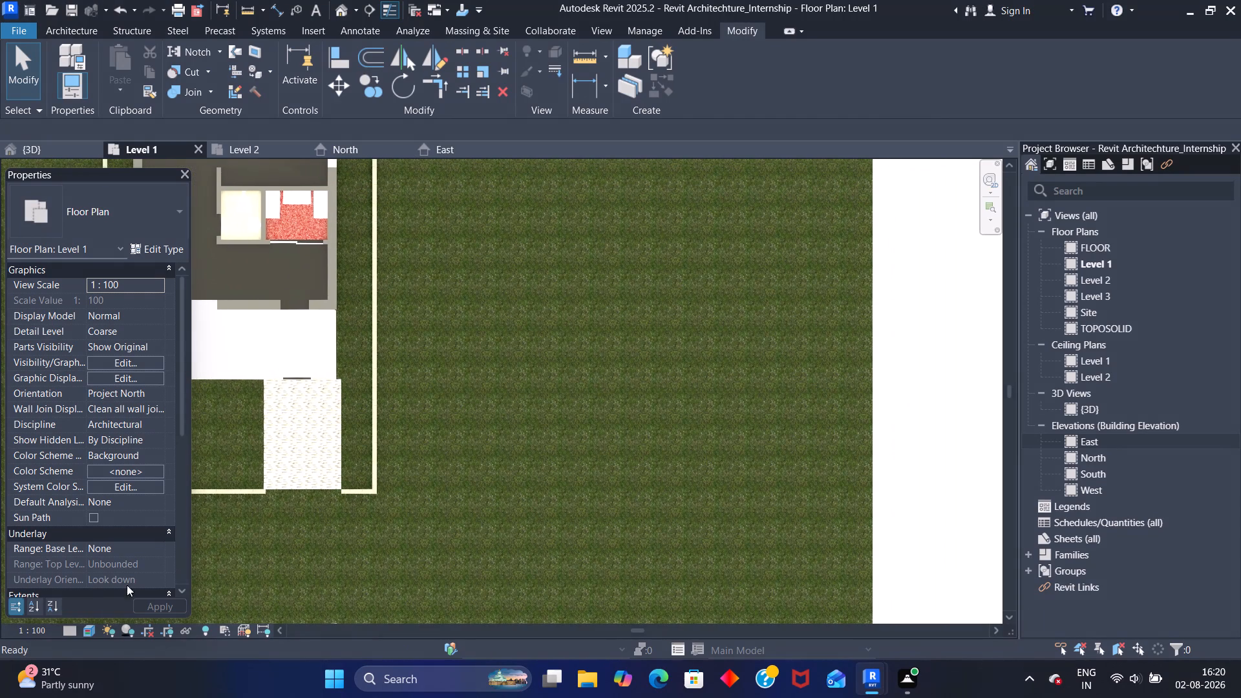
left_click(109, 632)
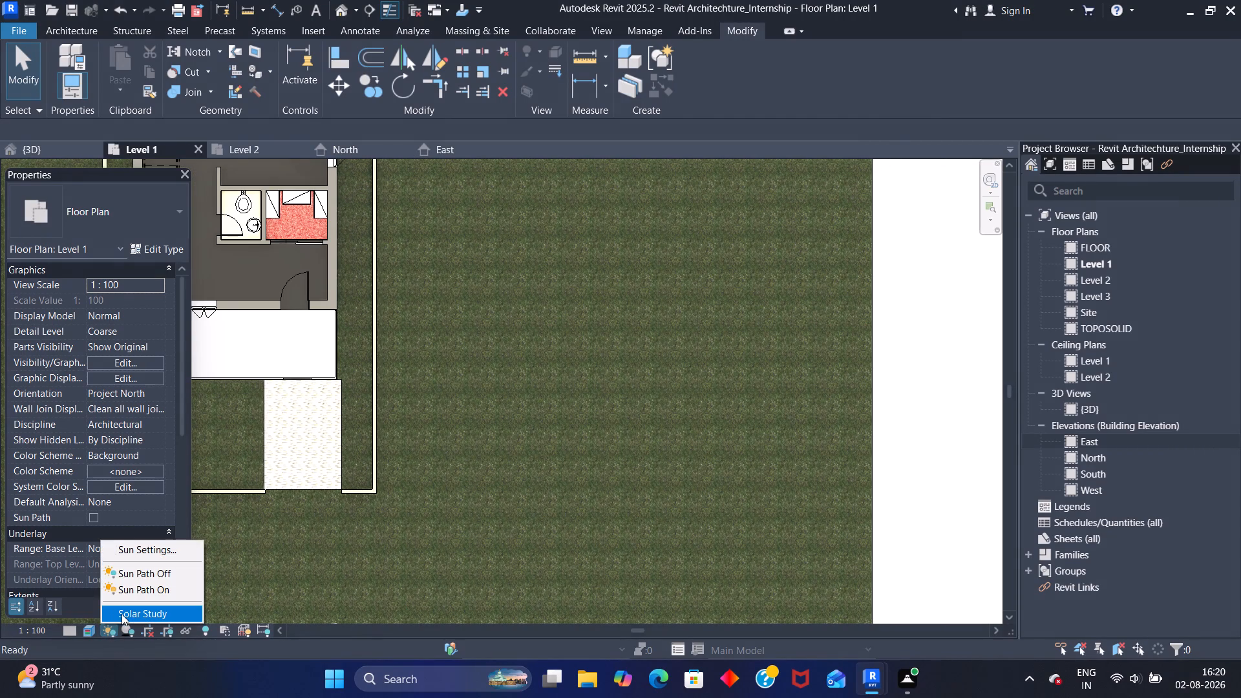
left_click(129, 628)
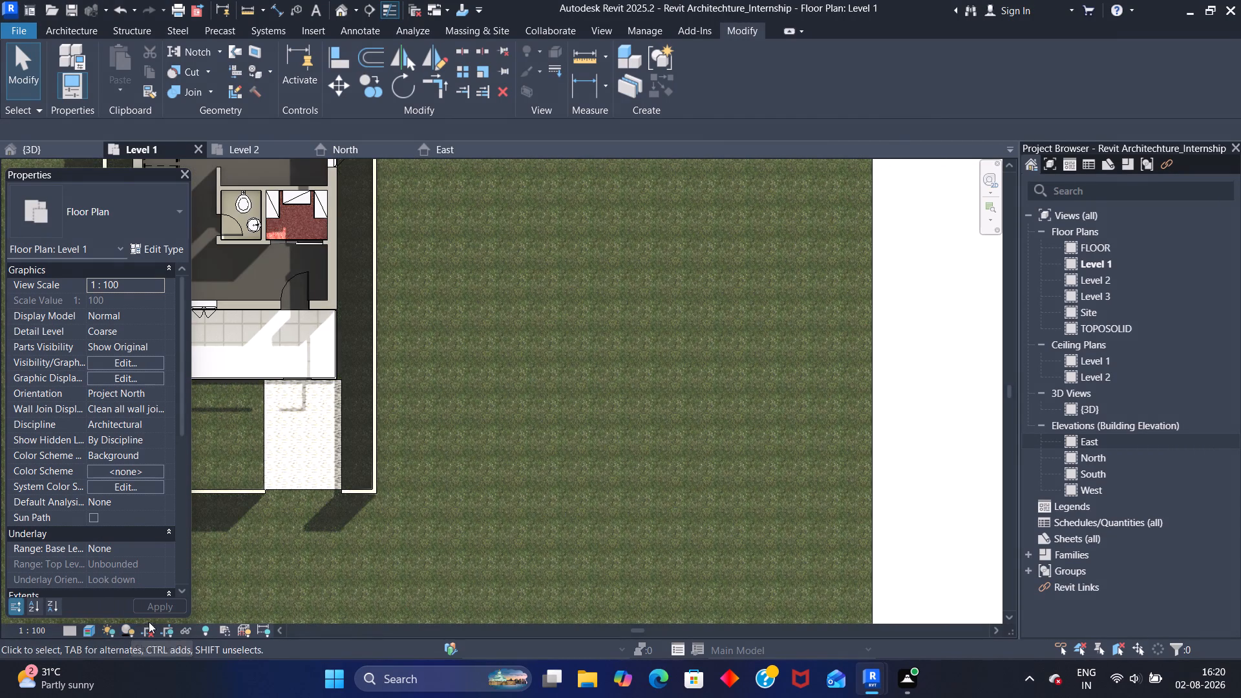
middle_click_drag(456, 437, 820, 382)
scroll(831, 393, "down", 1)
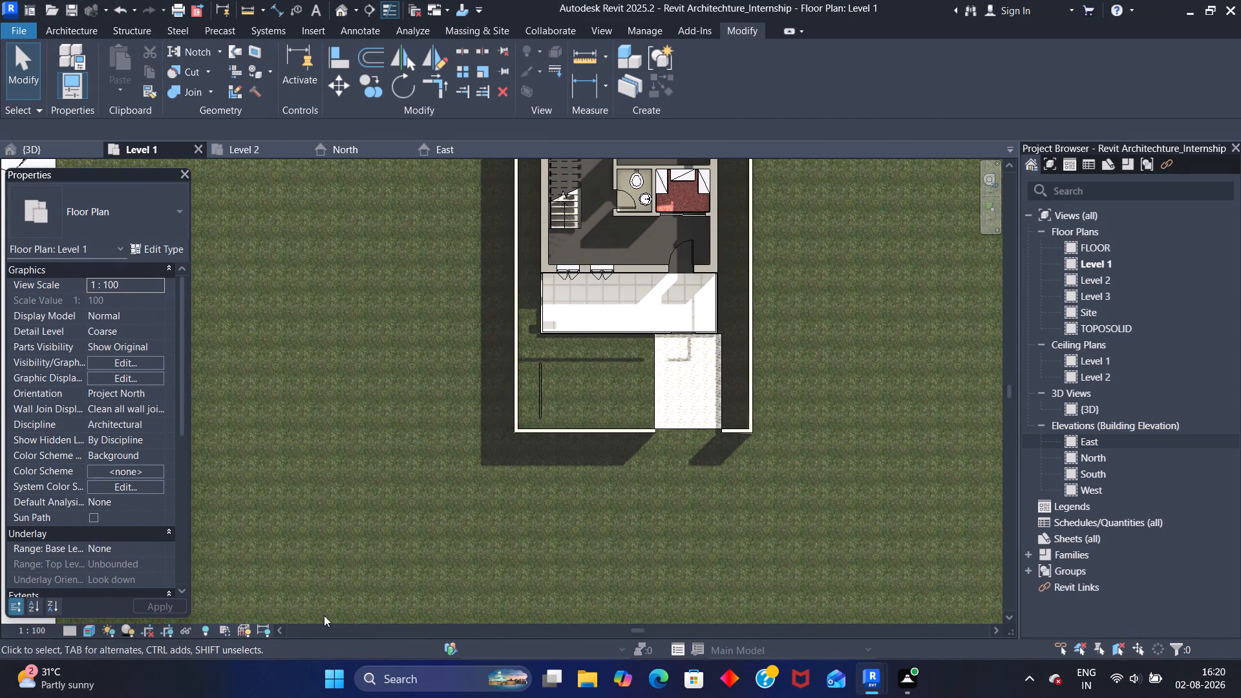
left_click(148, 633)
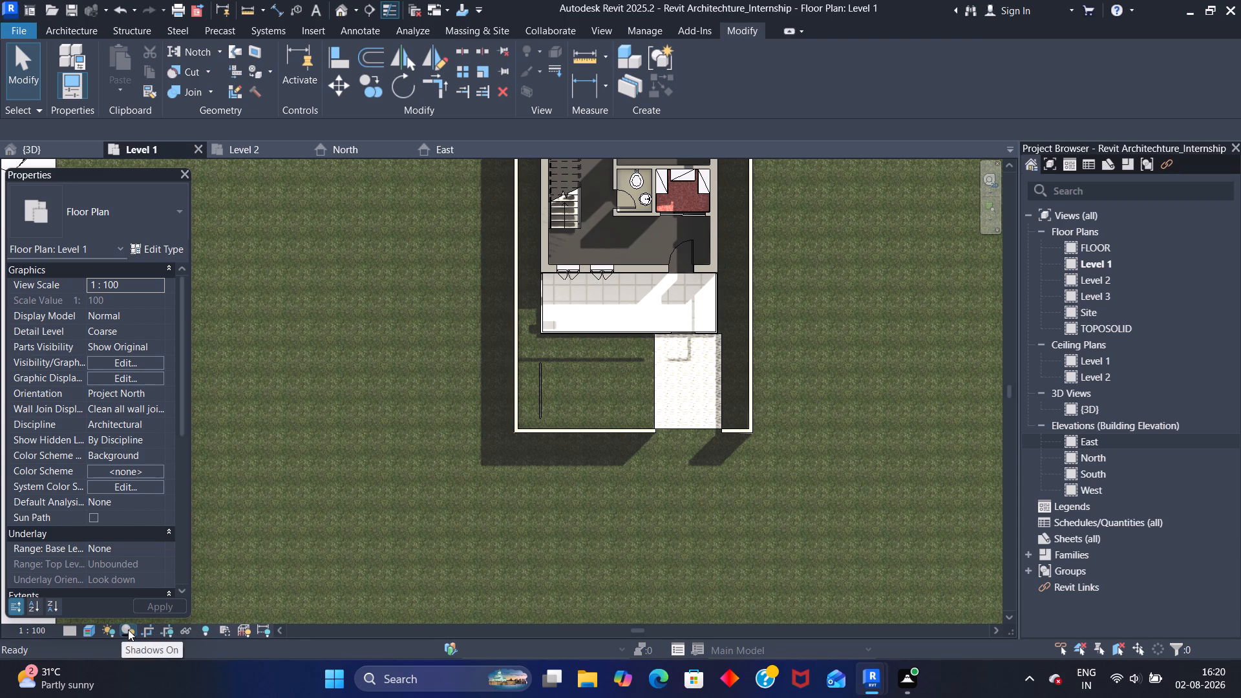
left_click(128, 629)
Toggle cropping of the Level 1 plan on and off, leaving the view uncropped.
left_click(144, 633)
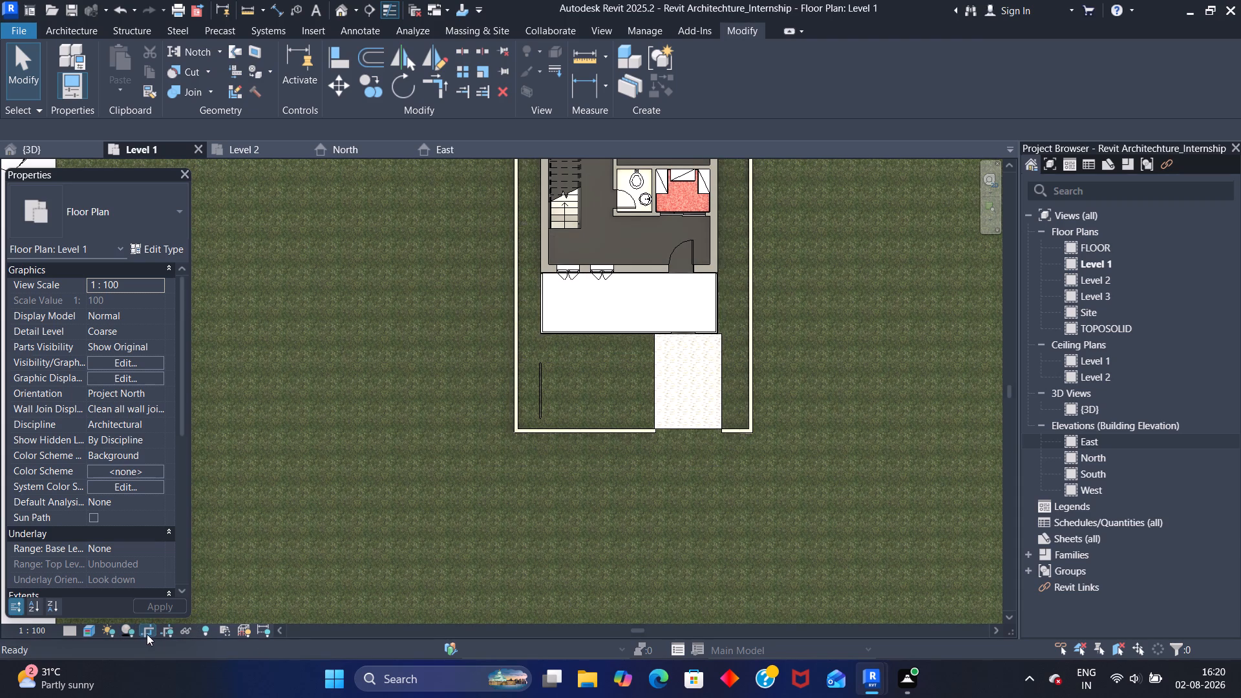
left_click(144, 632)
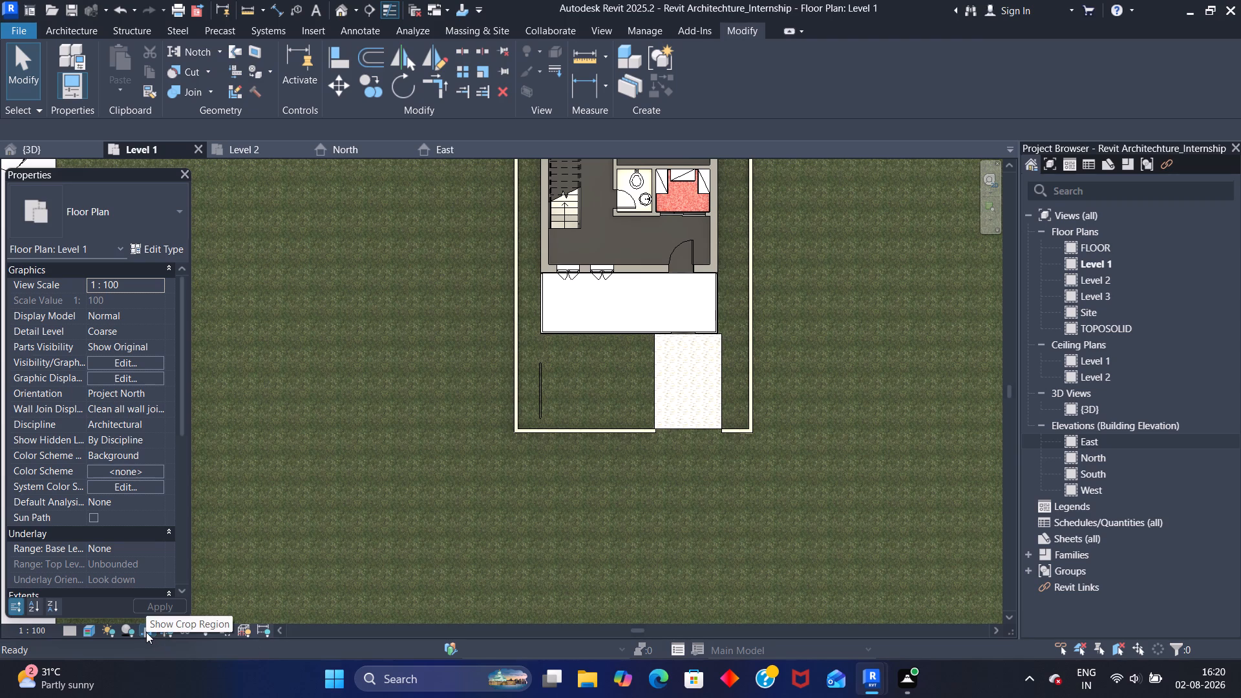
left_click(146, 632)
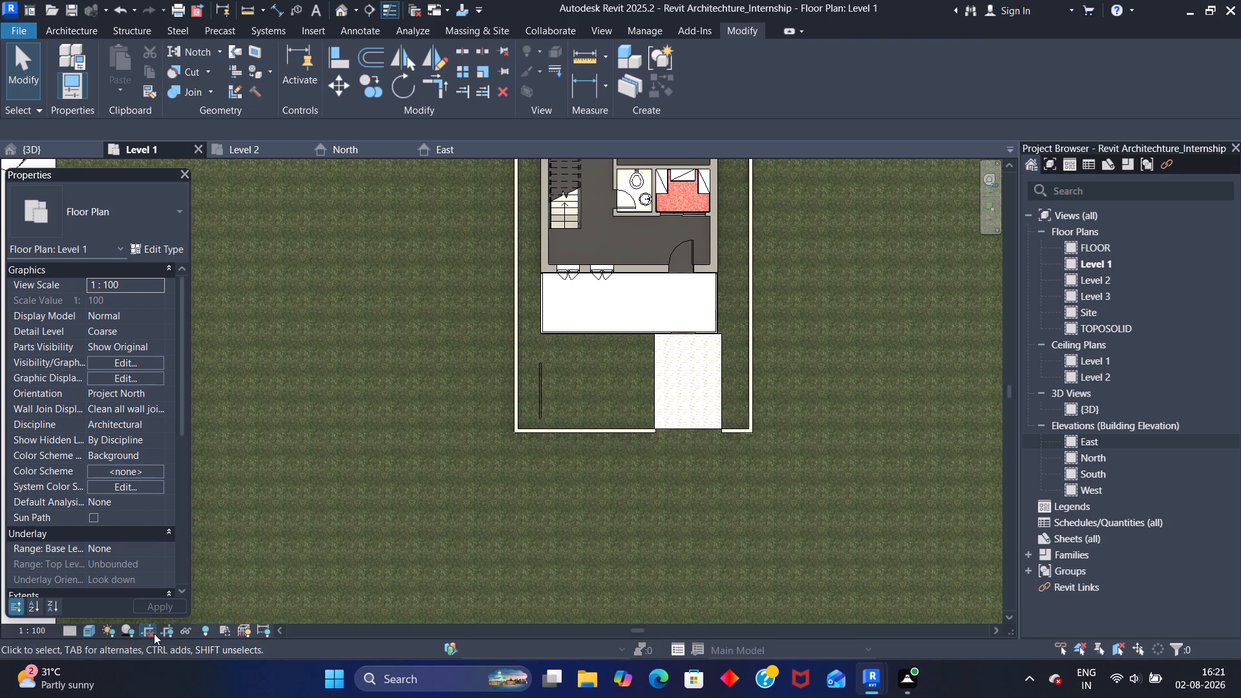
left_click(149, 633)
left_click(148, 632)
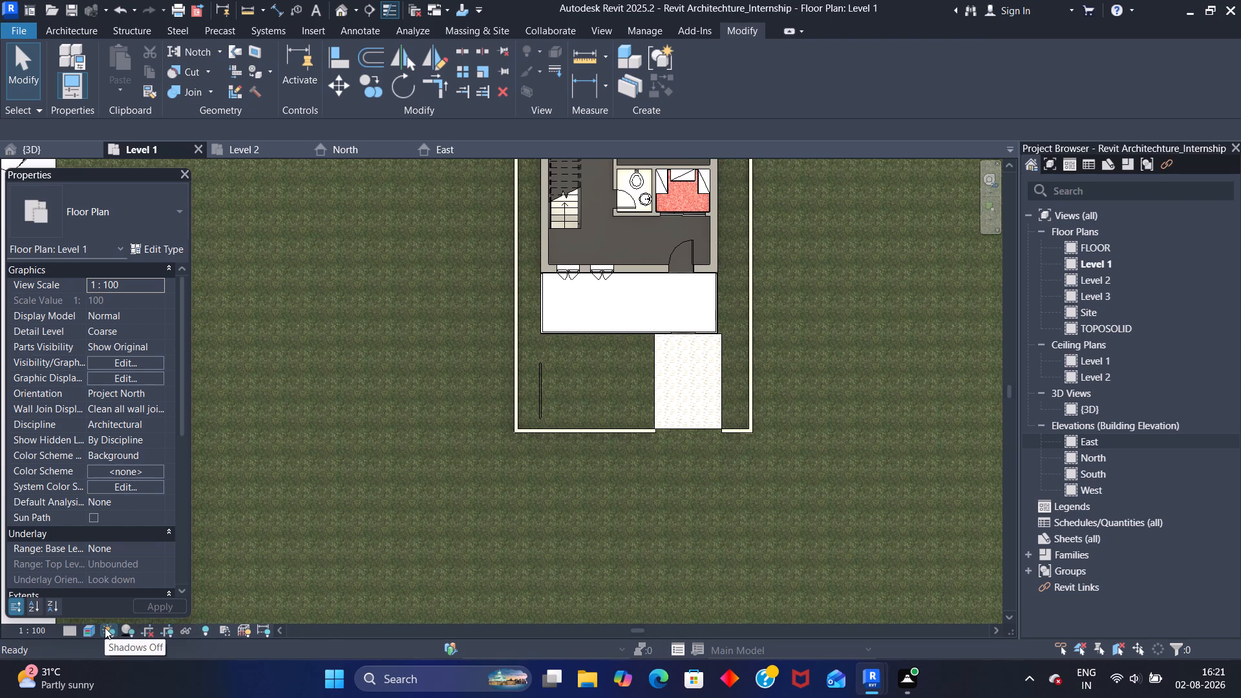
Turn on Sun Path in the Level 1 plan and dismiss the sun settings prompt without choosing an option.
left_click(107, 628)
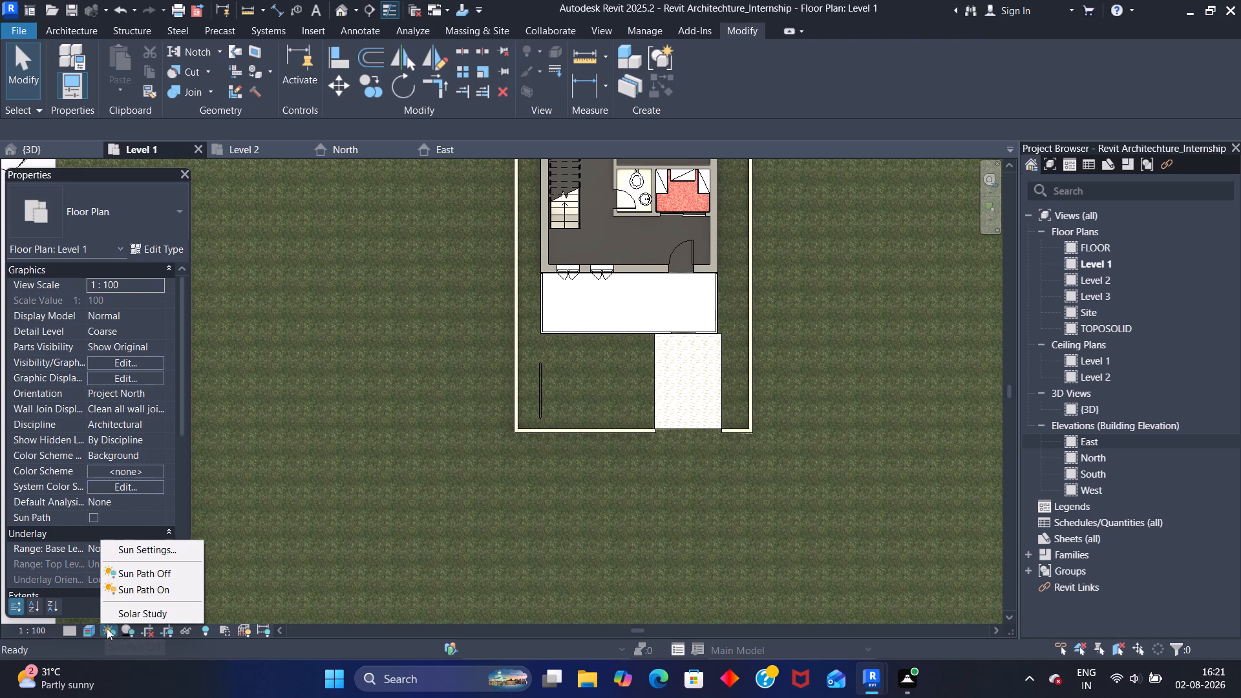
left_click(107, 628)
left_click(154, 596)
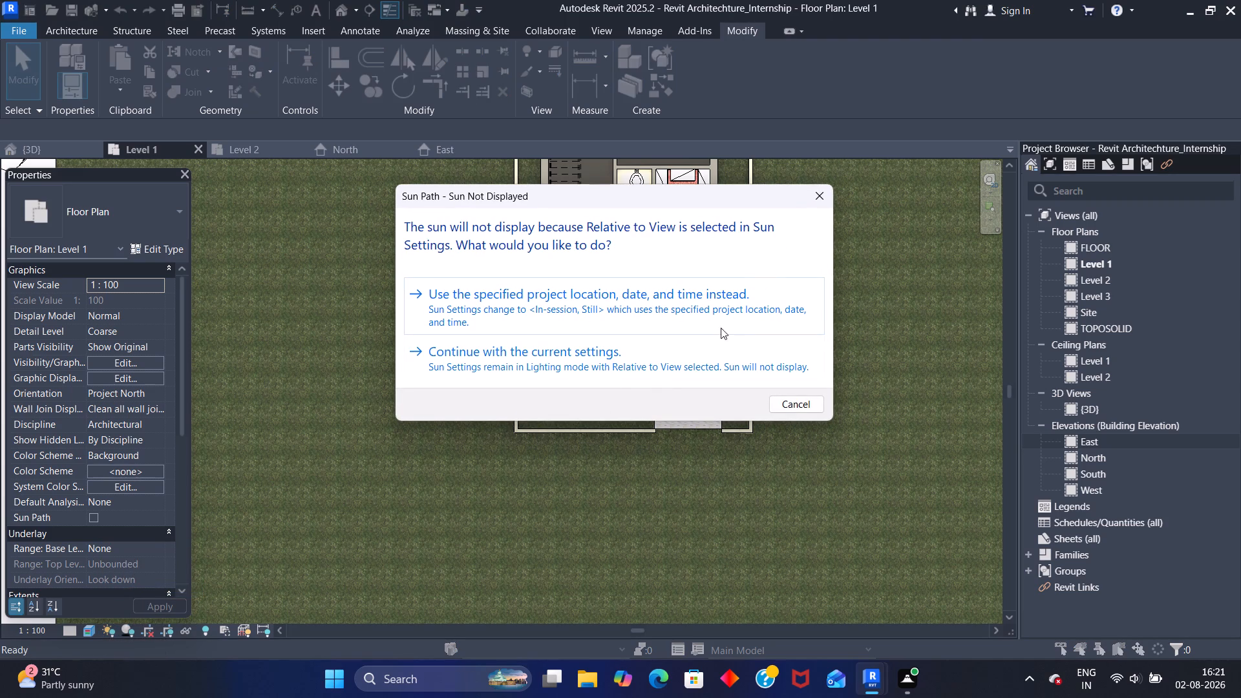
left_click(829, 189)
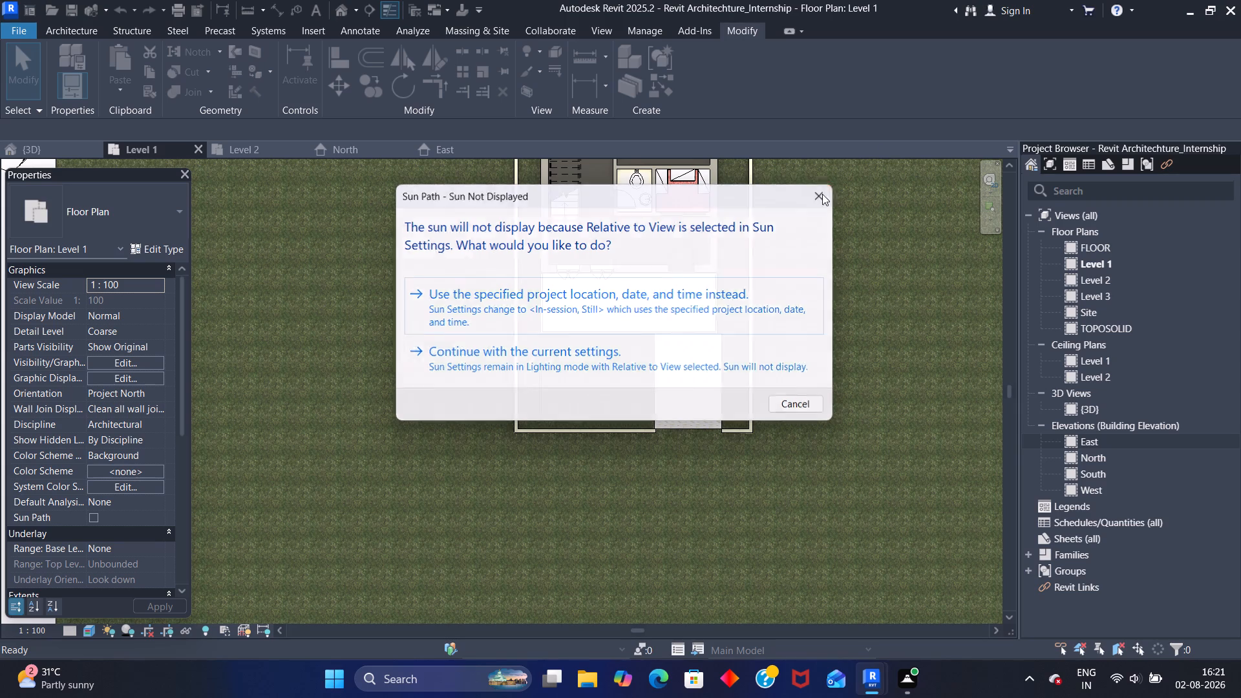
left_click(109, 628)
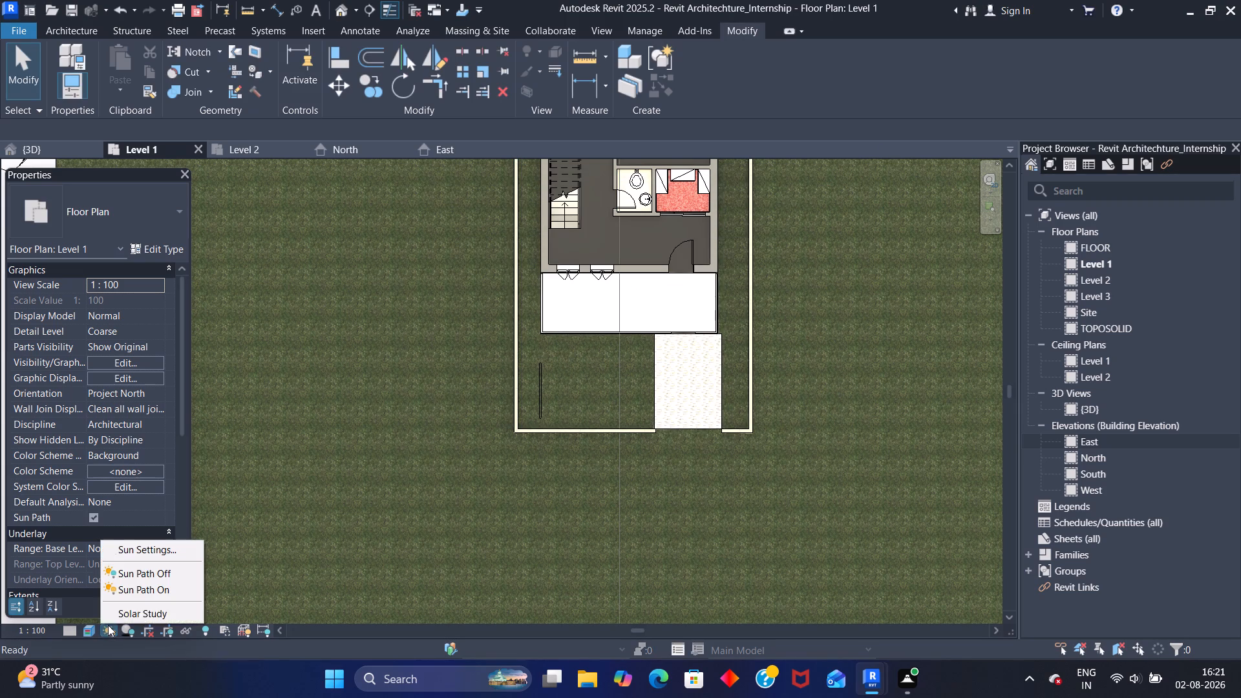
left_click(358, 485)
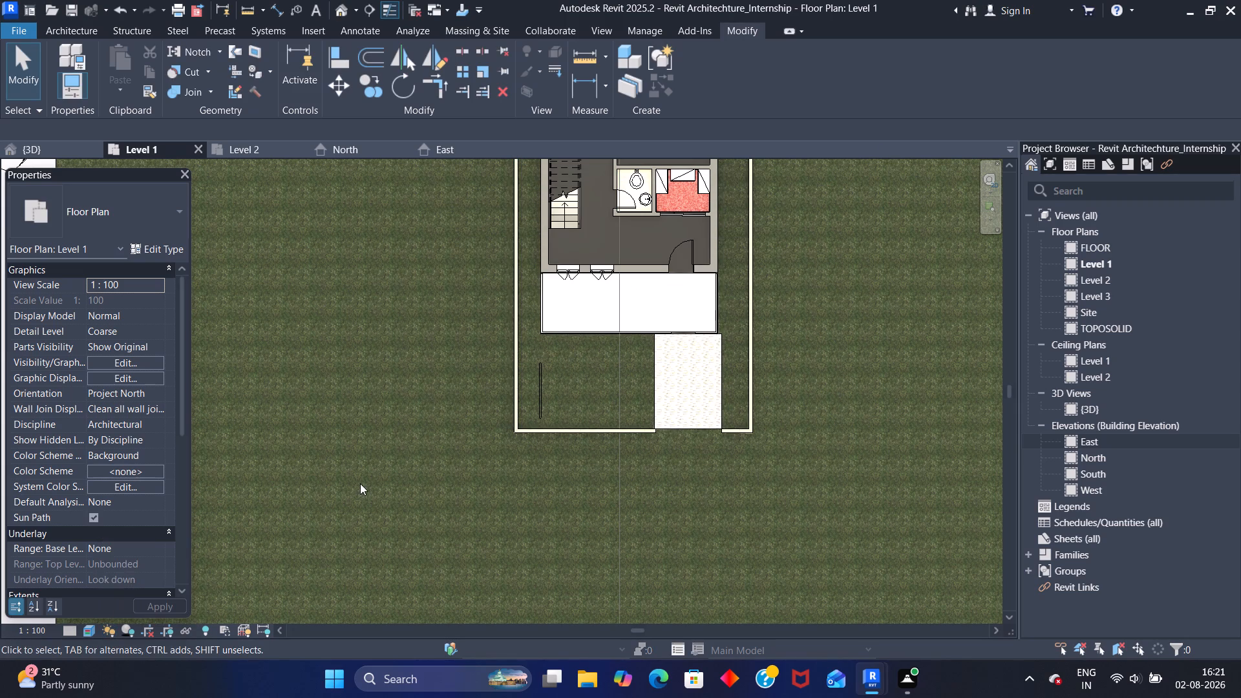
Examine the painted front path between the porch and the boundary-wall gap in the Level 1 plan.
scroll(403, 469, "down", 1)
scroll(453, 439, "down", 1)
middle_click_drag(451, 426, 429, 435)
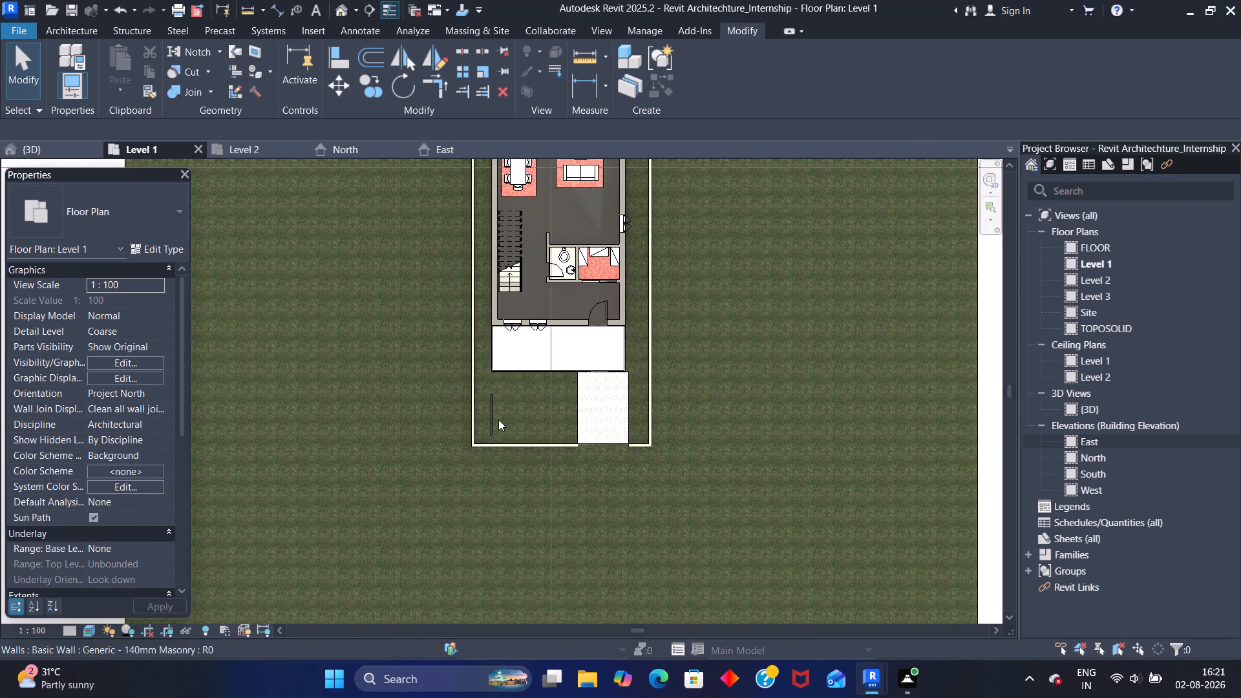
scroll(517, 419, "up", 7)
middle_click_drag(586, 410, 507, 430)
scroll(655, 445, "up", 3)
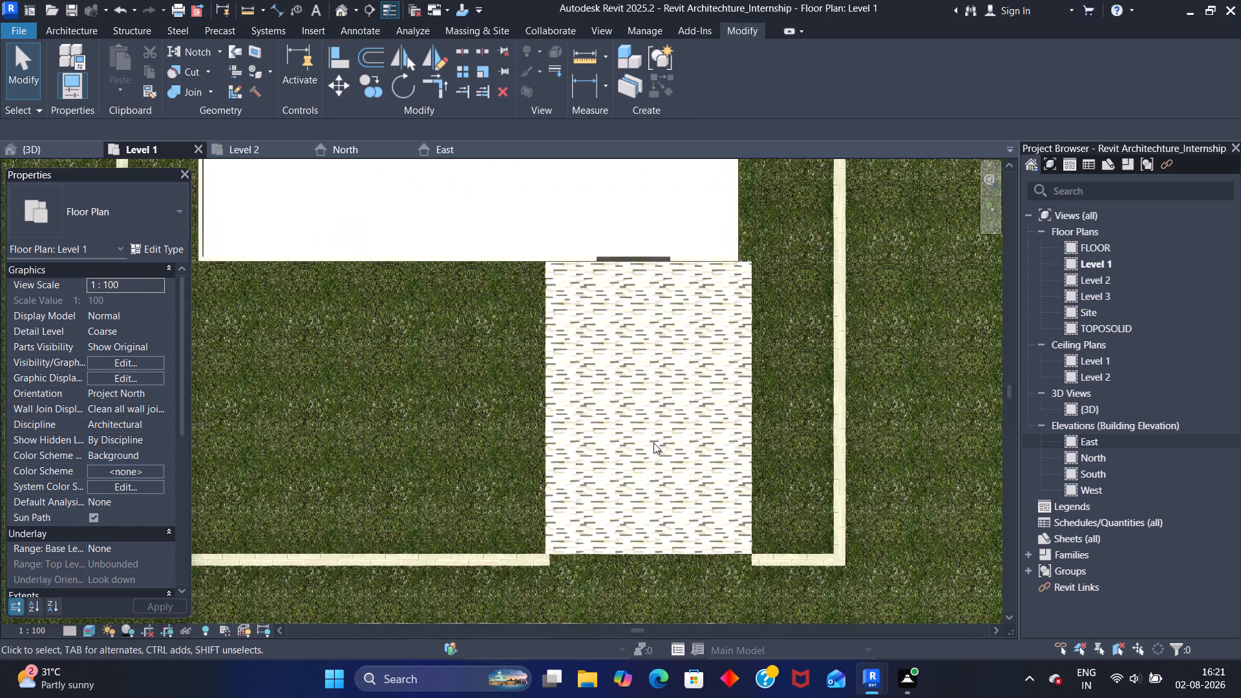
scroll(653, 443, "up", 4)
scroll(653, 443, "down", 5)
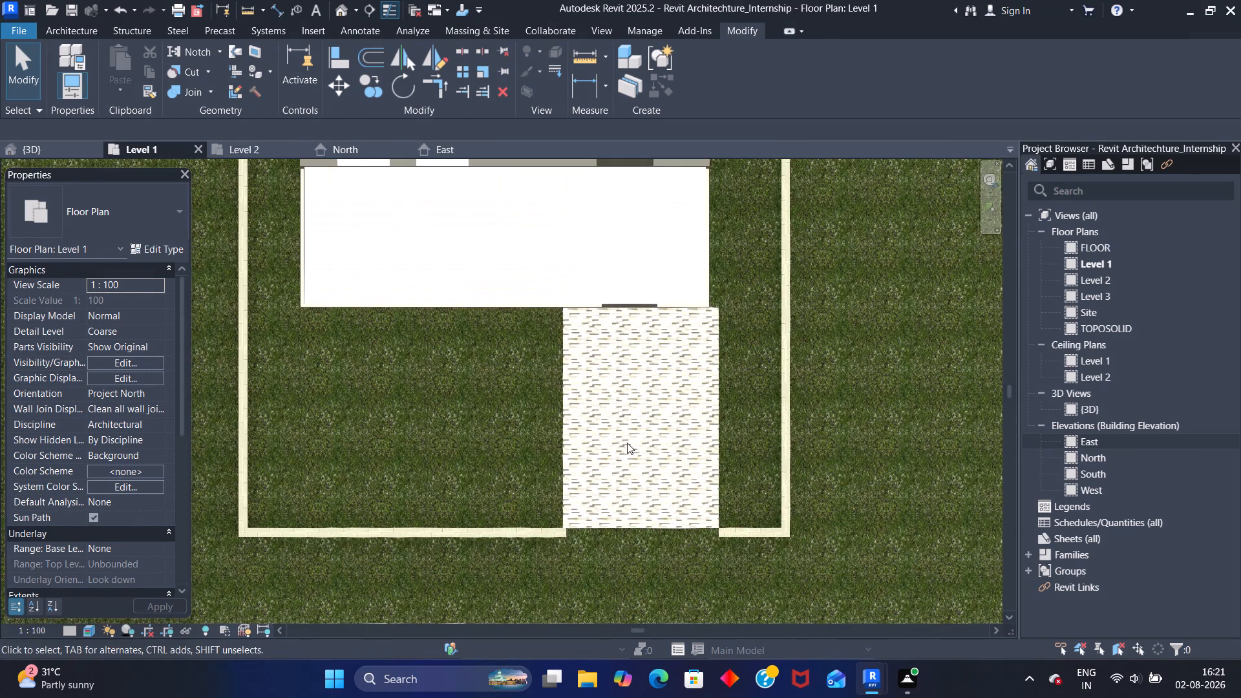
scroll(627, 443, "down", 1)
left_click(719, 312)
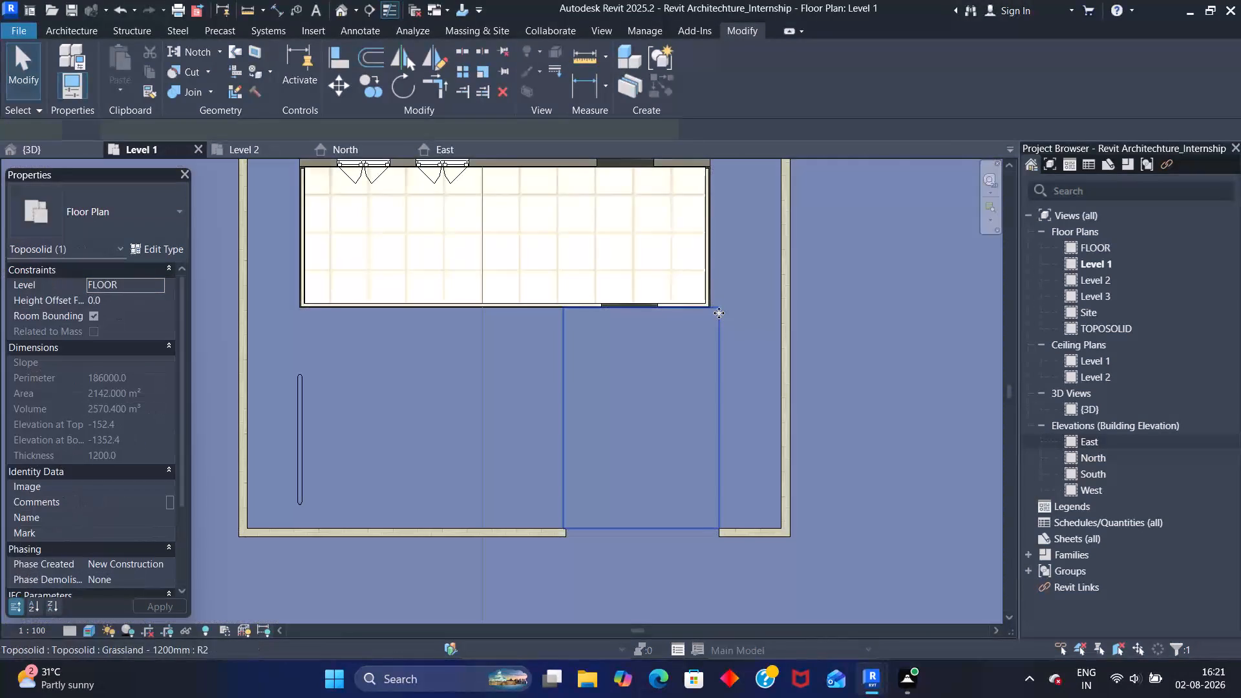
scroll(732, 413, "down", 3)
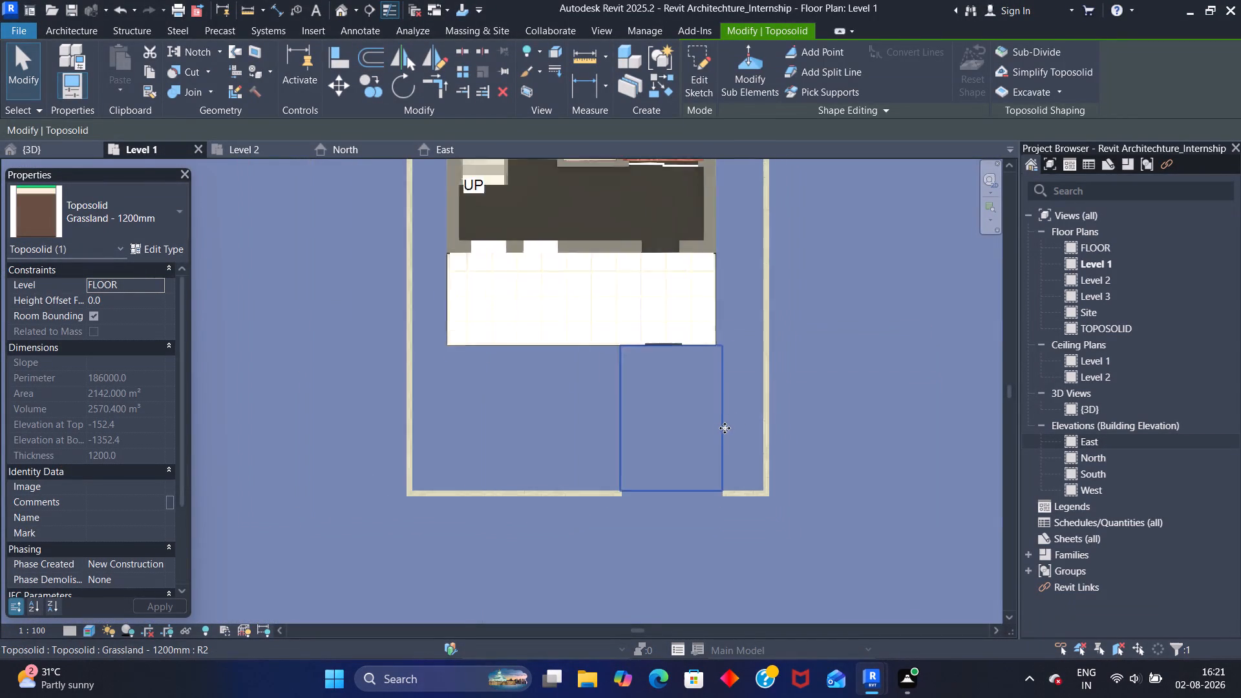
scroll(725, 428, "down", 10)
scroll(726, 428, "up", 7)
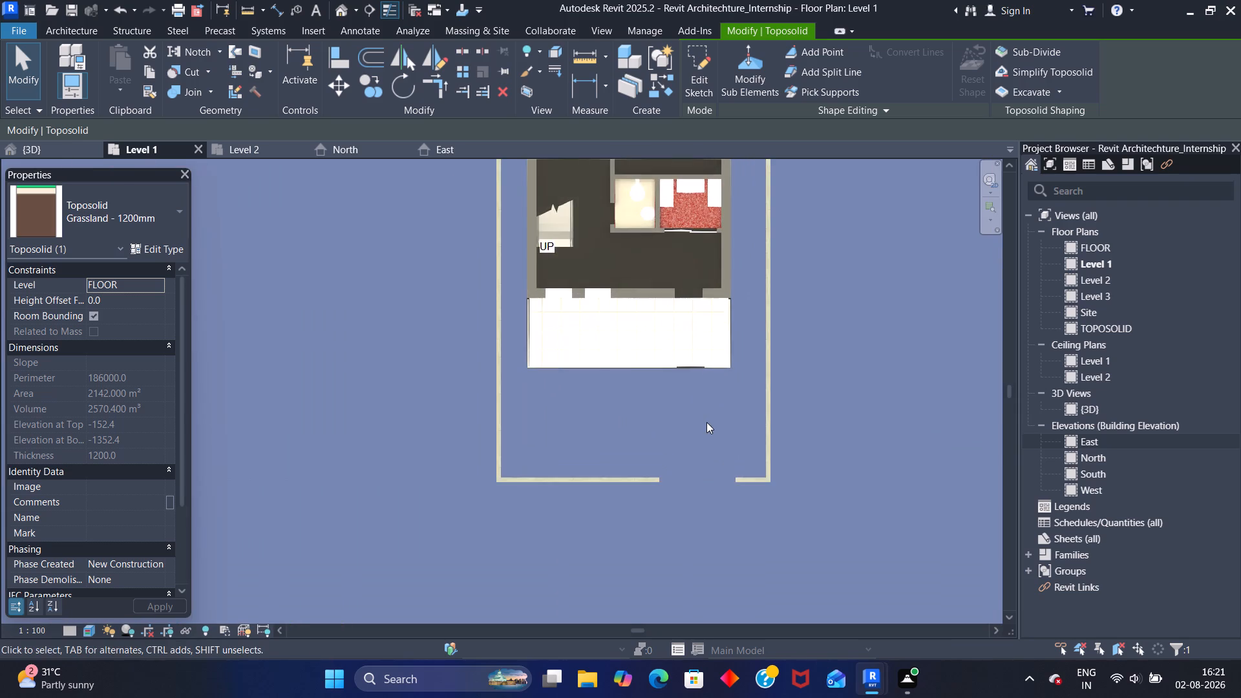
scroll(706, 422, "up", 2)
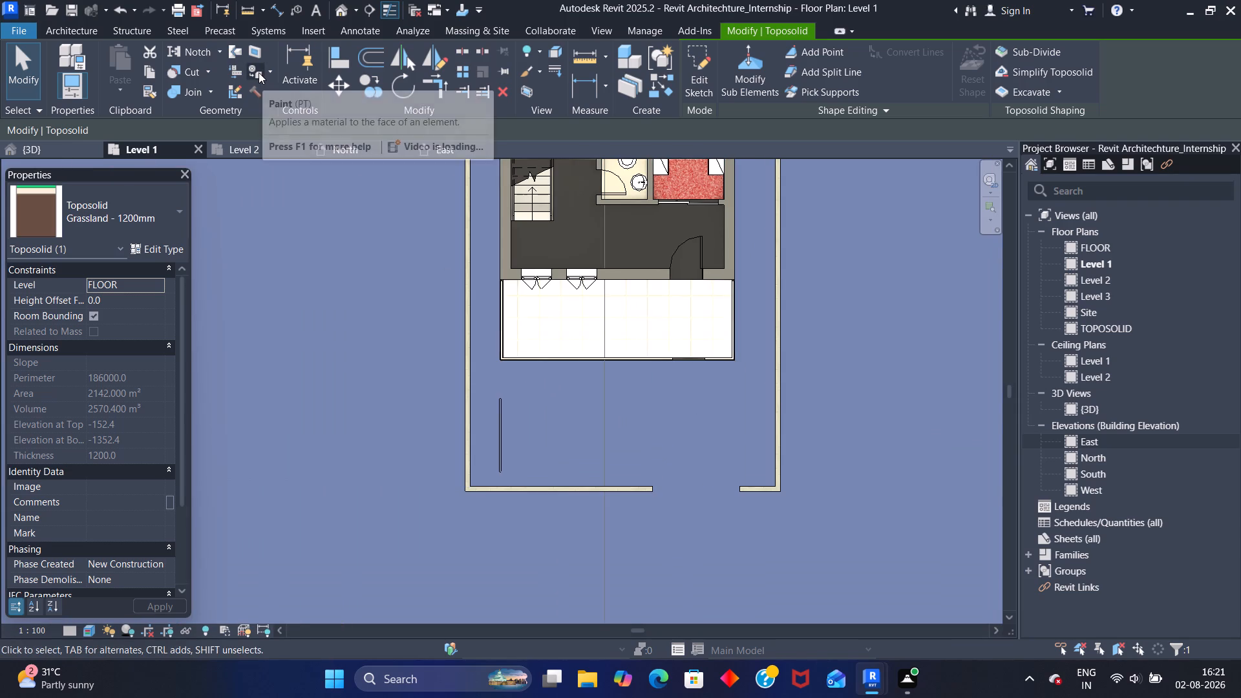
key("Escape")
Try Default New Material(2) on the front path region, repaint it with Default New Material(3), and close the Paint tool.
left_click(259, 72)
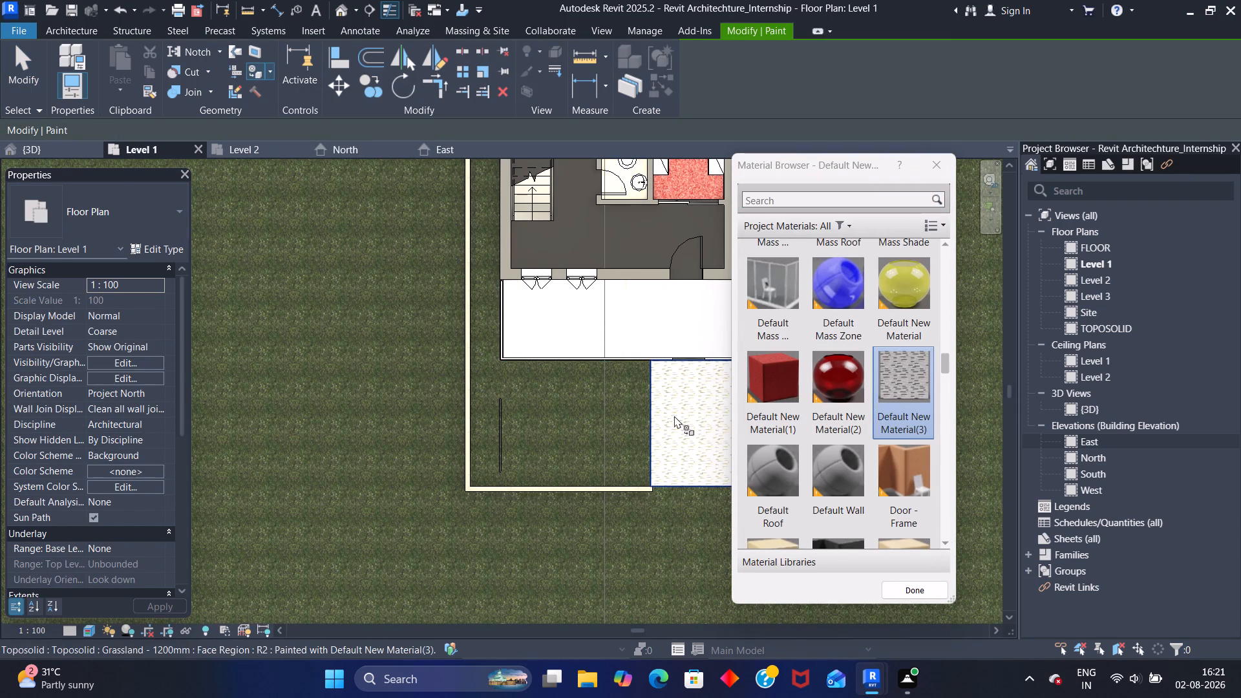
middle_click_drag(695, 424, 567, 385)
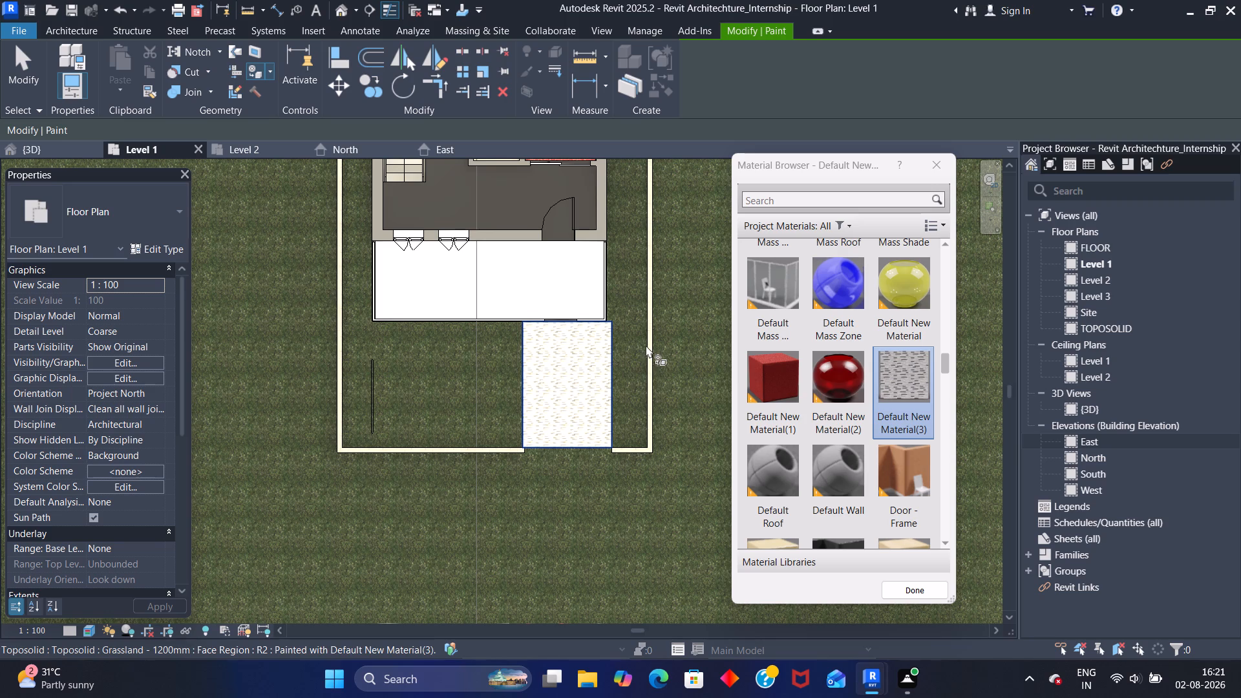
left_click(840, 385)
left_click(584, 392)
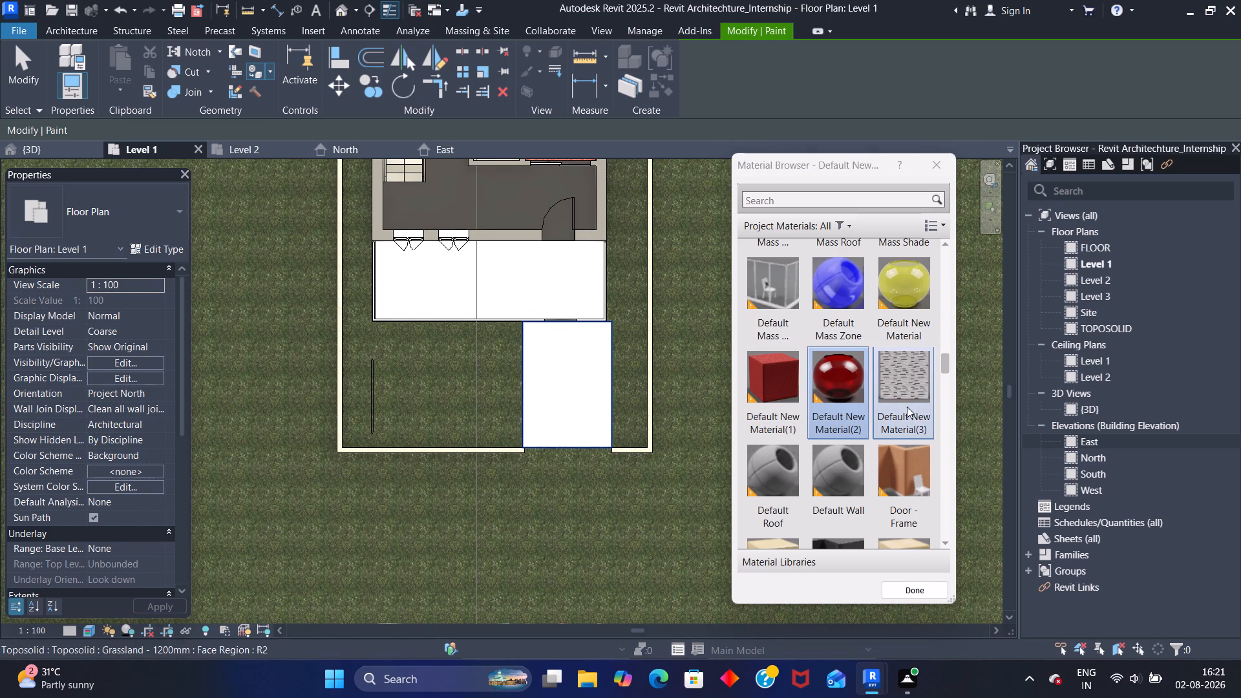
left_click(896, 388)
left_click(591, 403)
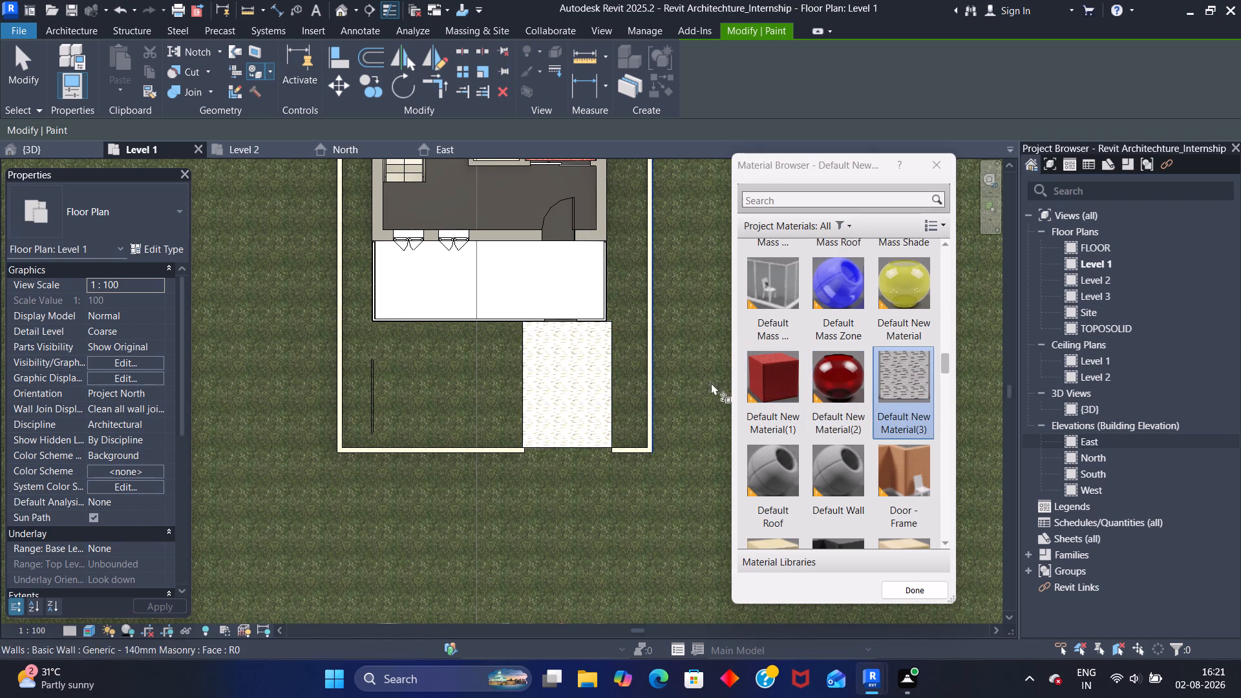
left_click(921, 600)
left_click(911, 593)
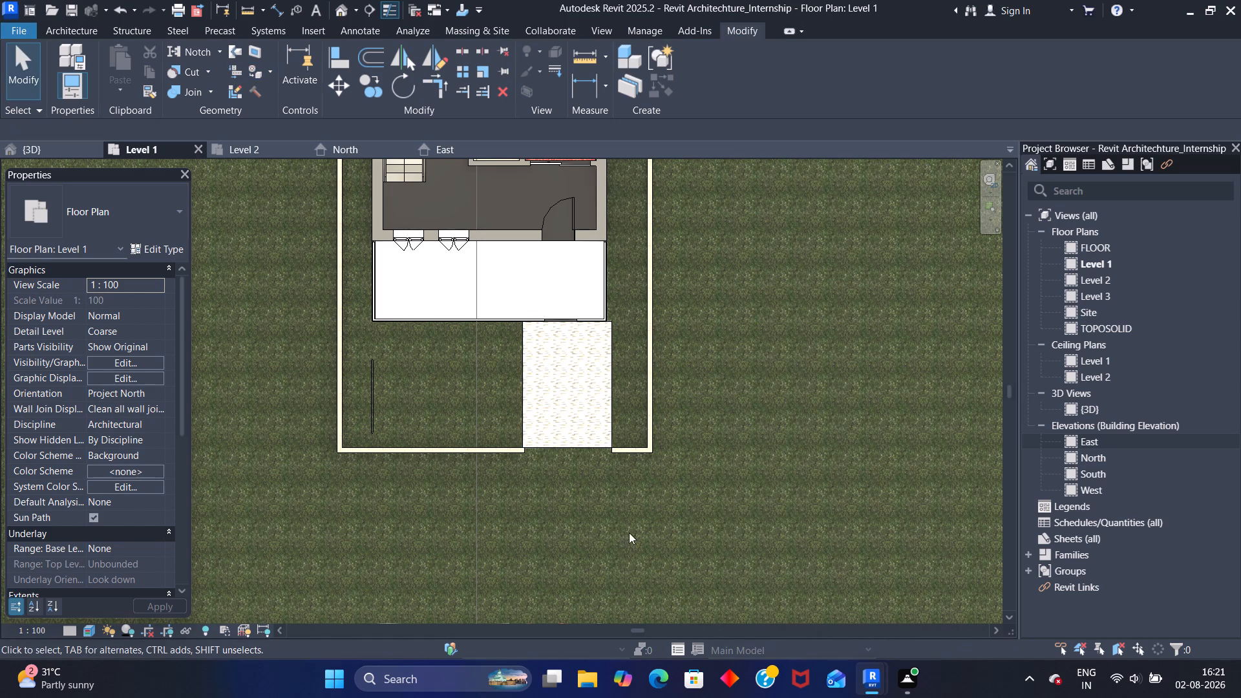
Delete the split face of the front path between the porch and the boundary-wall gap in the 3D view.
scroll(610, 410, "up", 6)
left_click(616, 414)
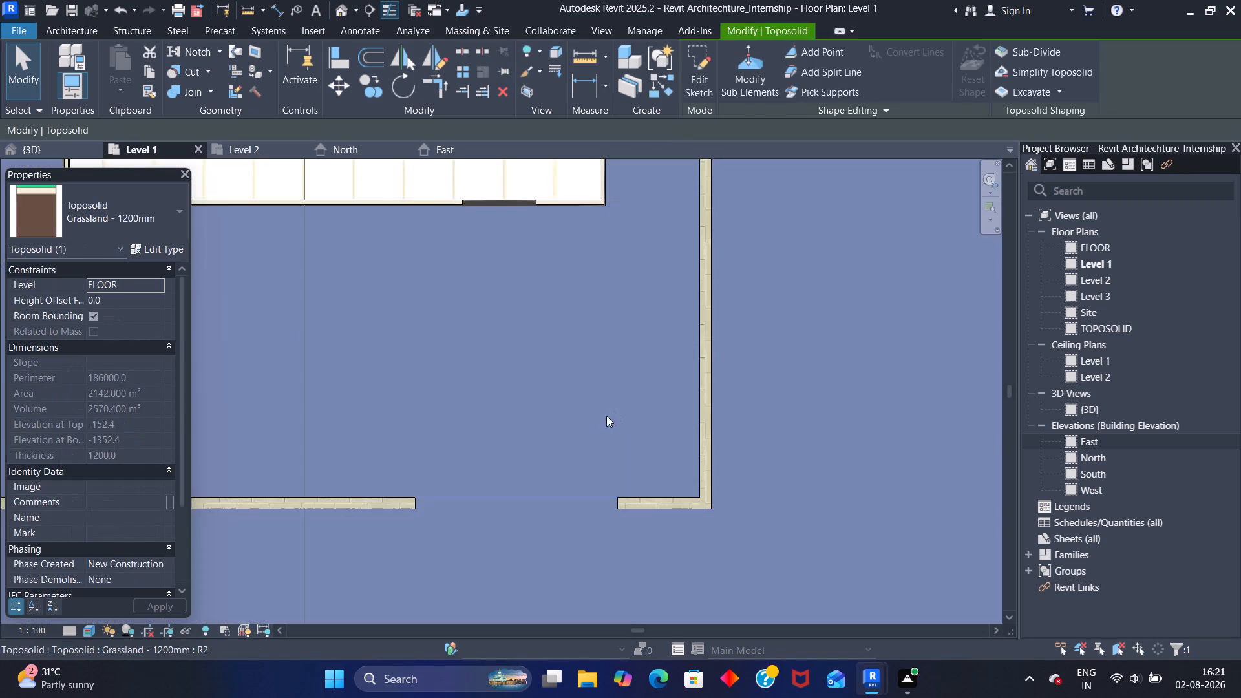
left_click(63, 149)
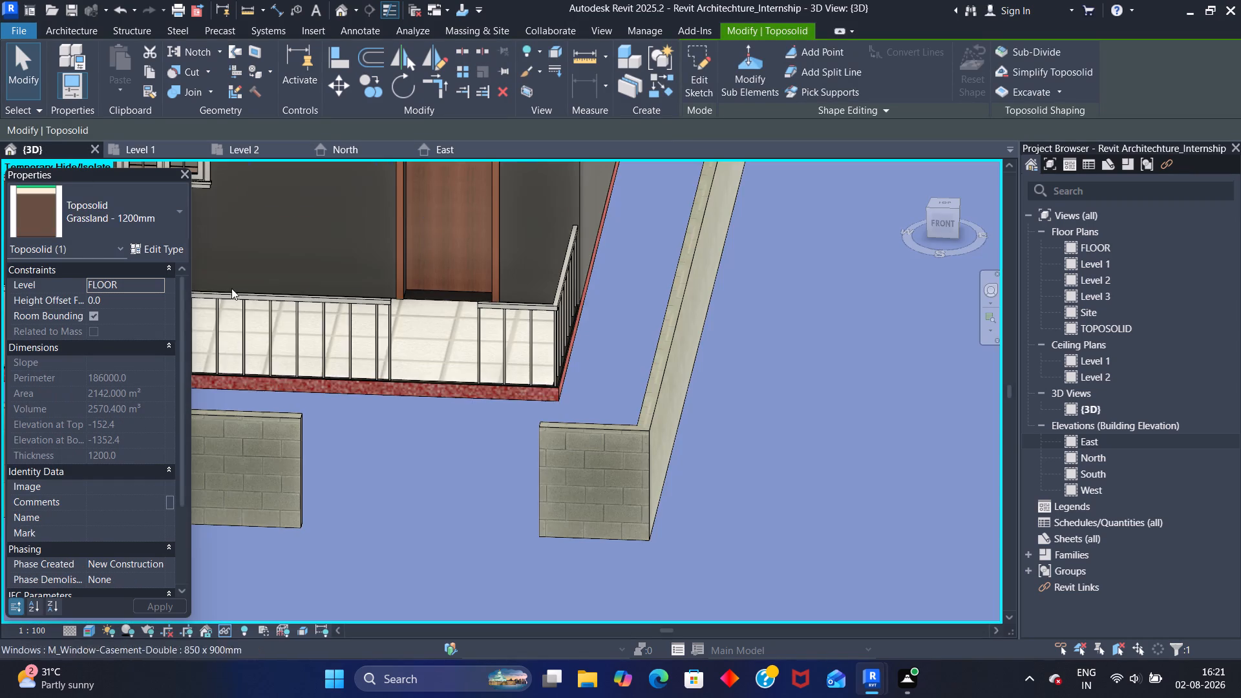
scroll(418, 387, "down", 2)
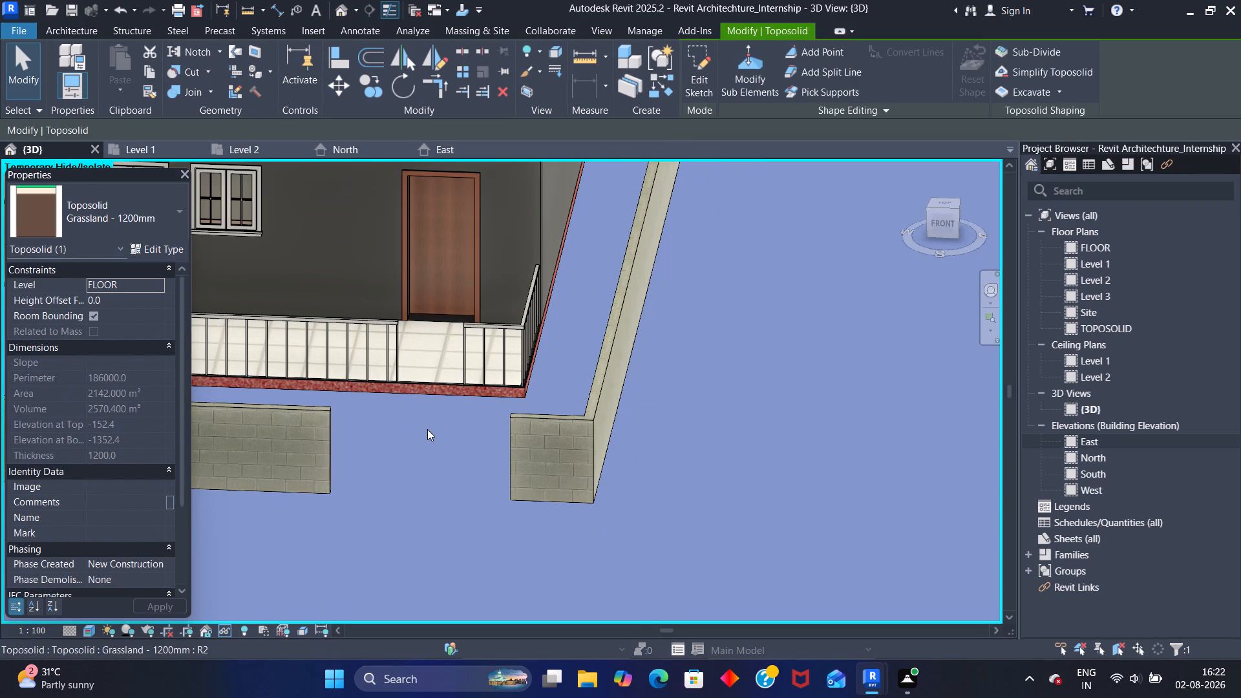
key("Escape")
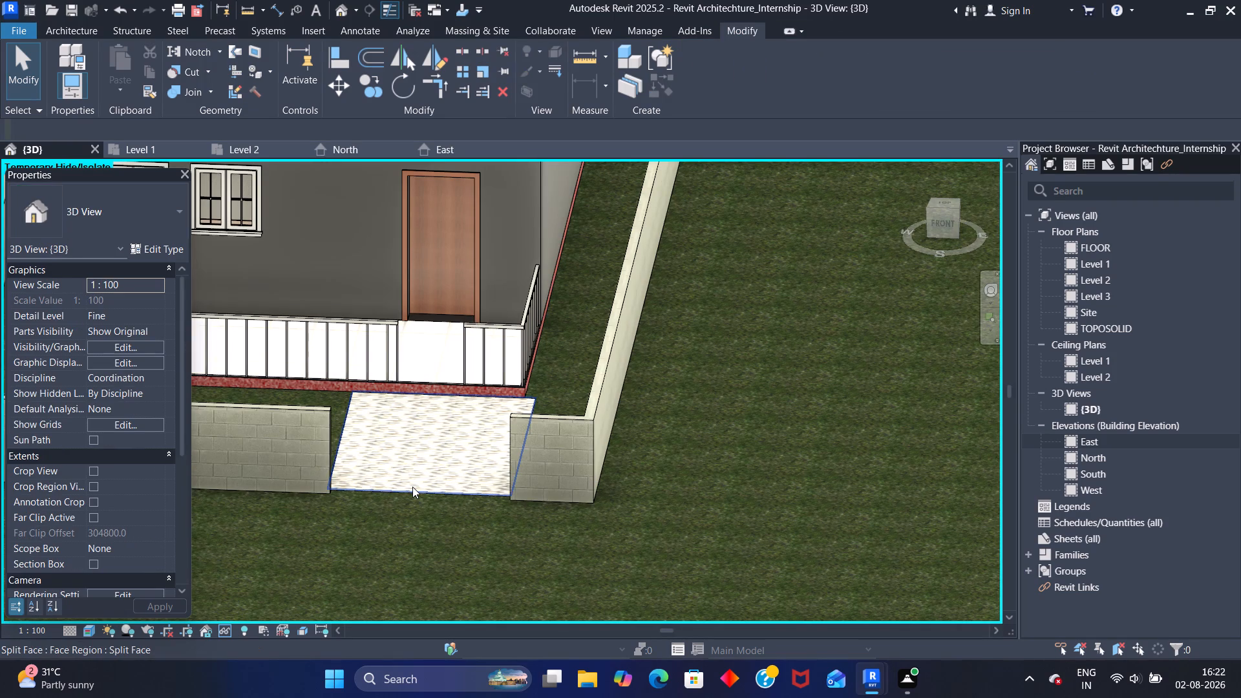
left_click(412, 487)
scroll(378, 465, "up", 1)
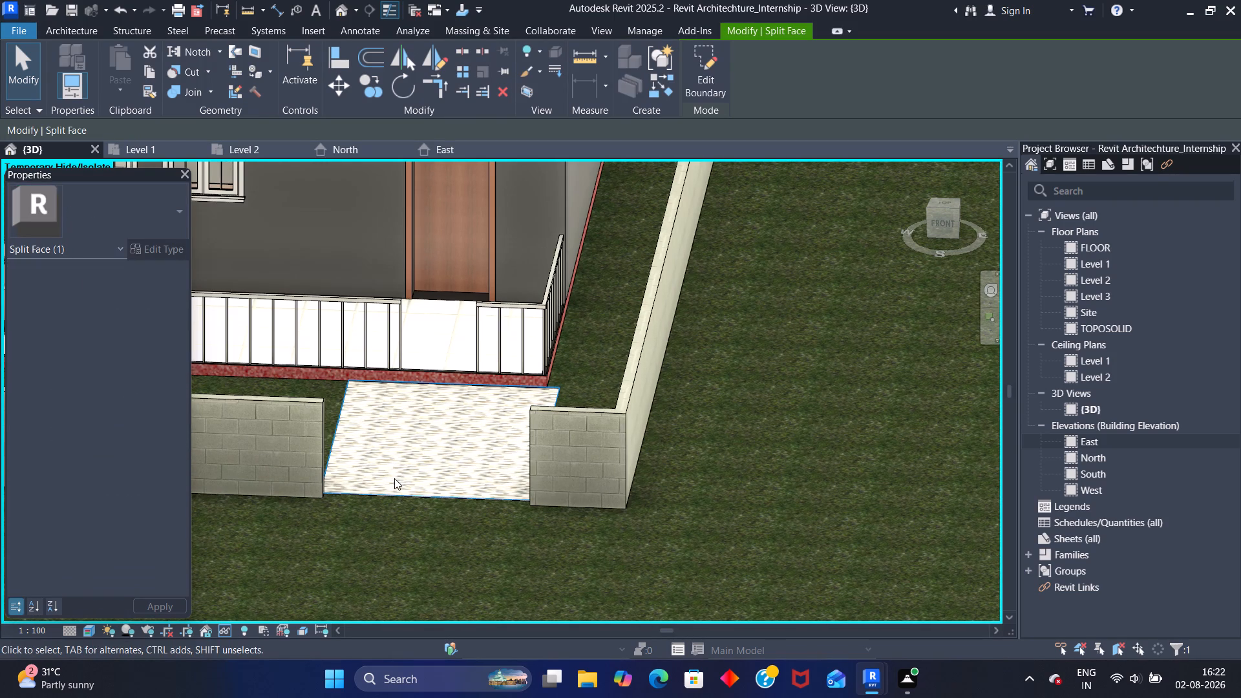
key("Delete")
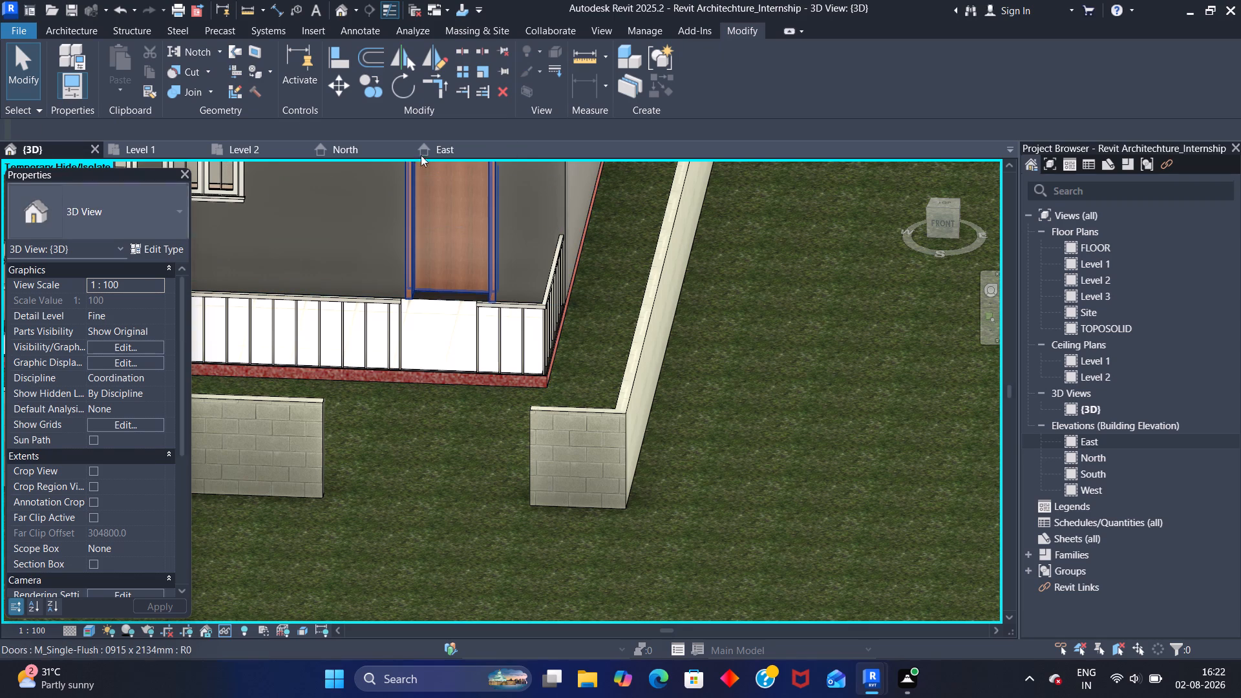
Start a Split Face on the lawn's top surface and bring its boundary sketch into the Level 1 plan.
left_click(251, 52)
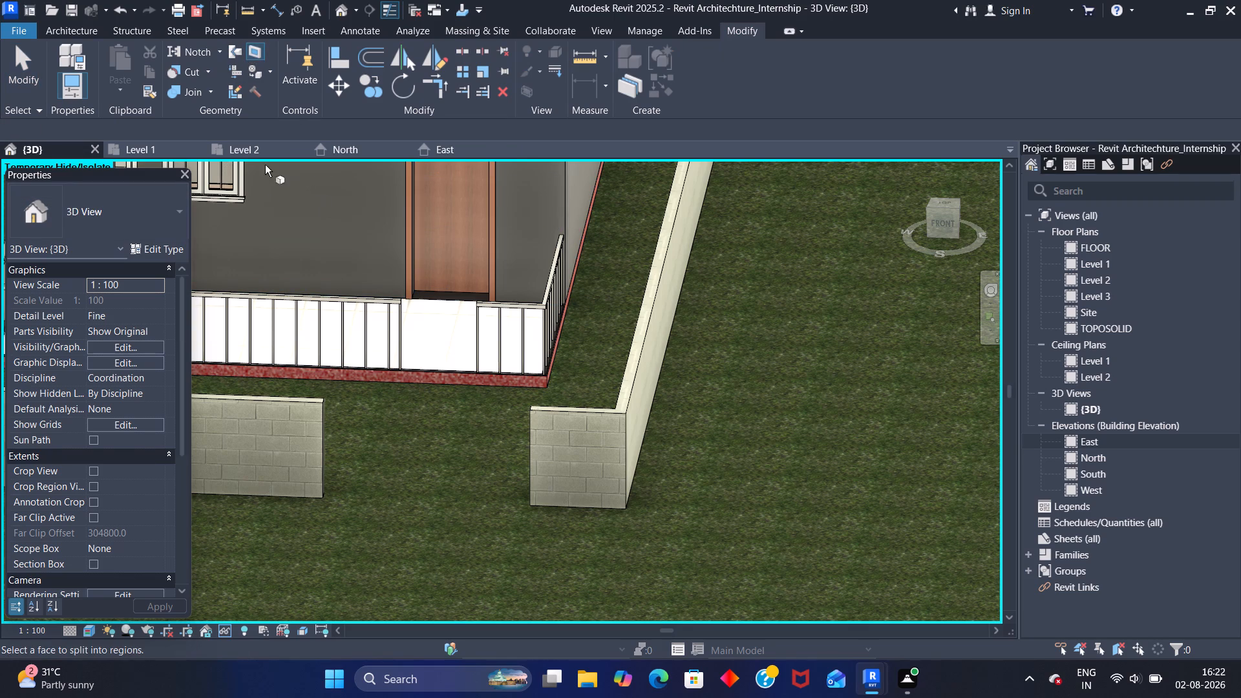
scroll(394, 262, "down", 7)
middle_click_drag(754, 401, 637, 318)
left_click(690, 454)
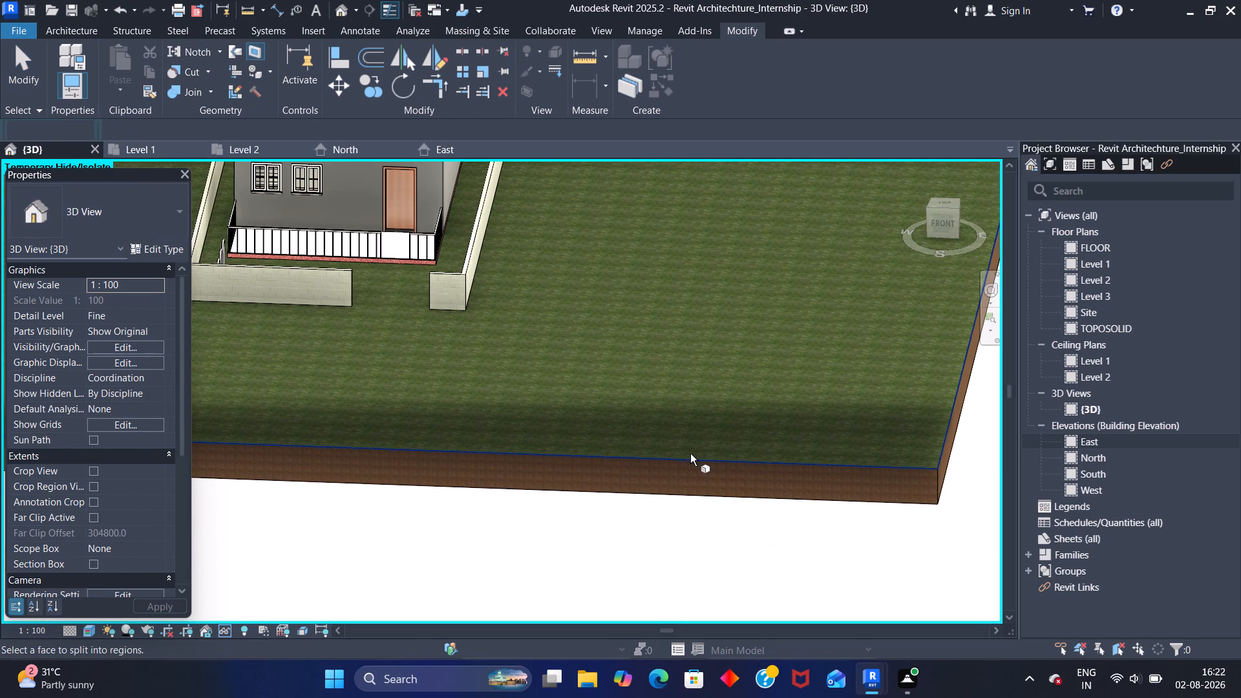
scroll(602, 334, "down", 2)
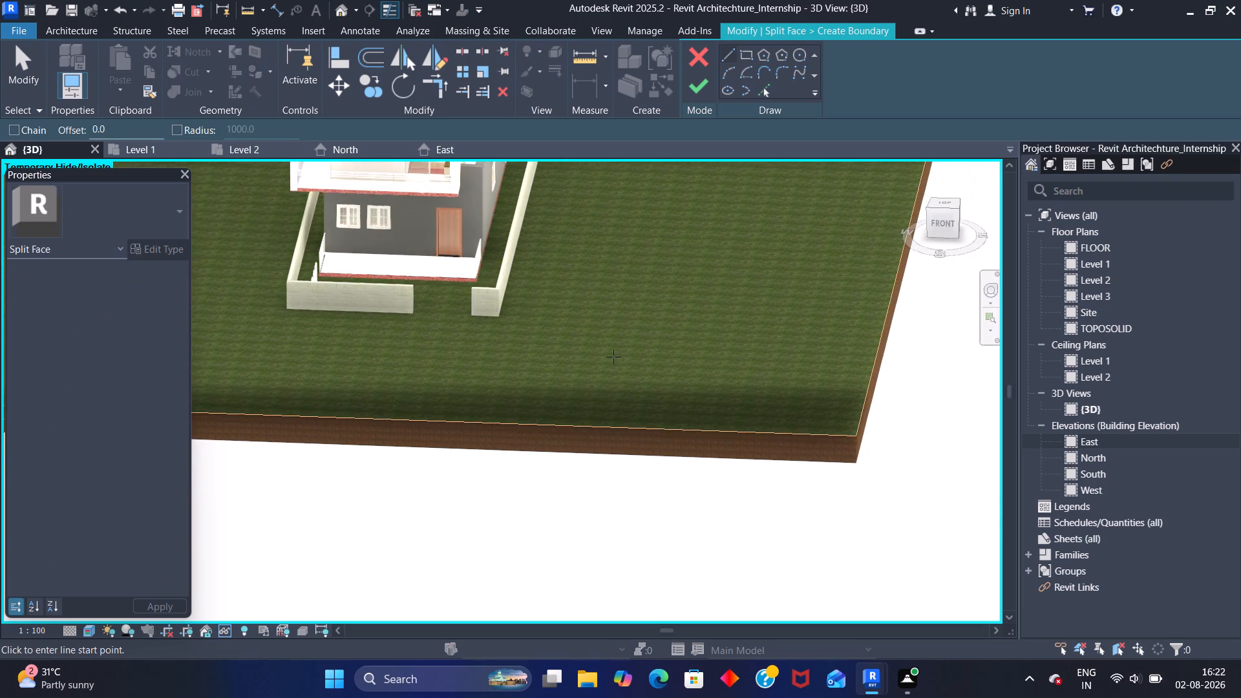
scroll(613, 352, "down", 1)
middle_click_drag(622, 313, 690, 533)
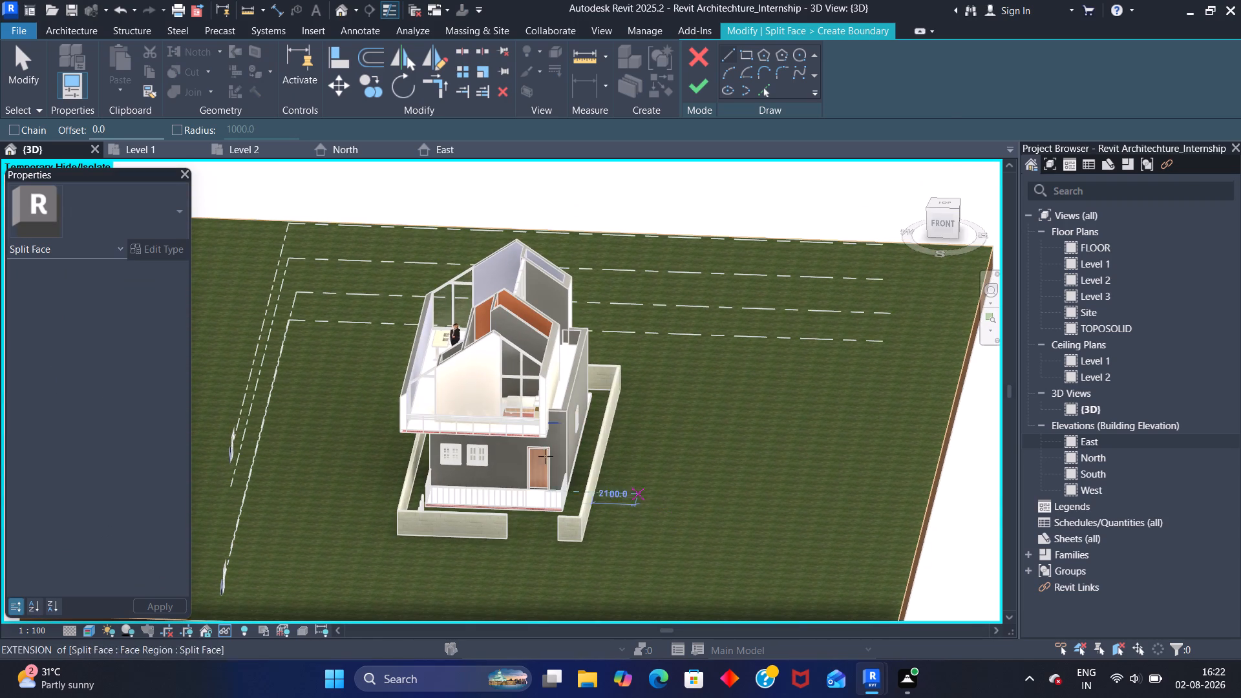
left_click(150, 152)
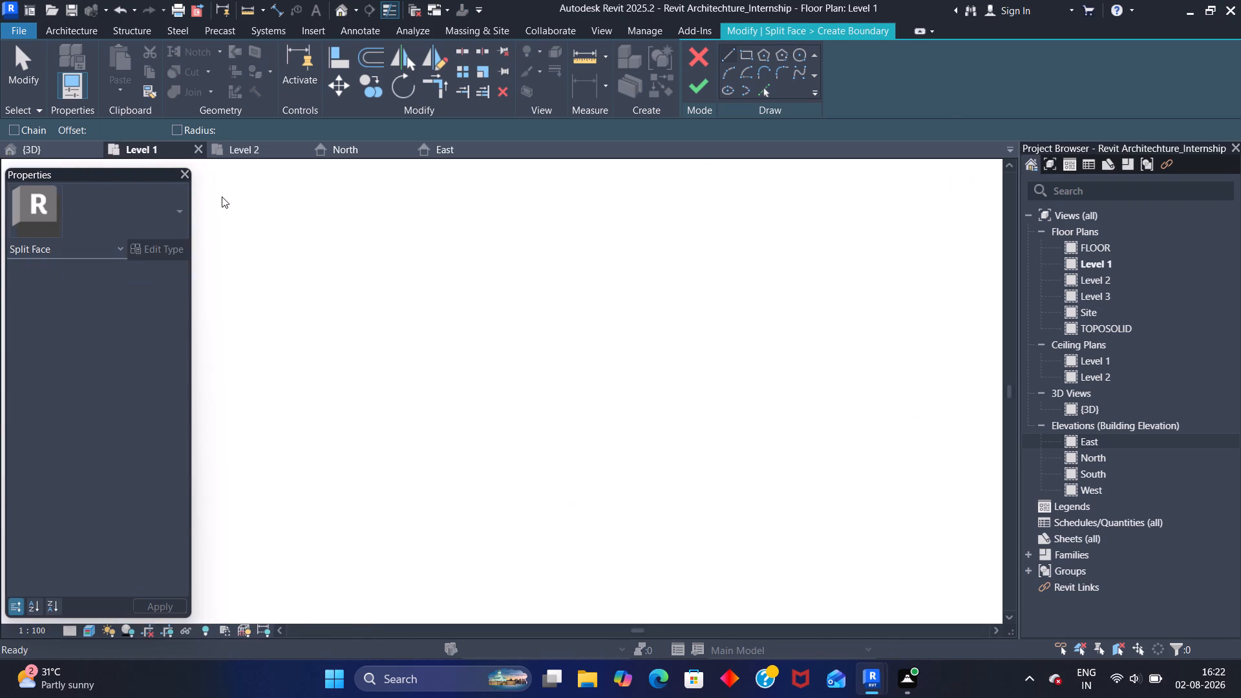
scroll(363, 356, "down", 1)
scroll(427, 367, "down", 8)
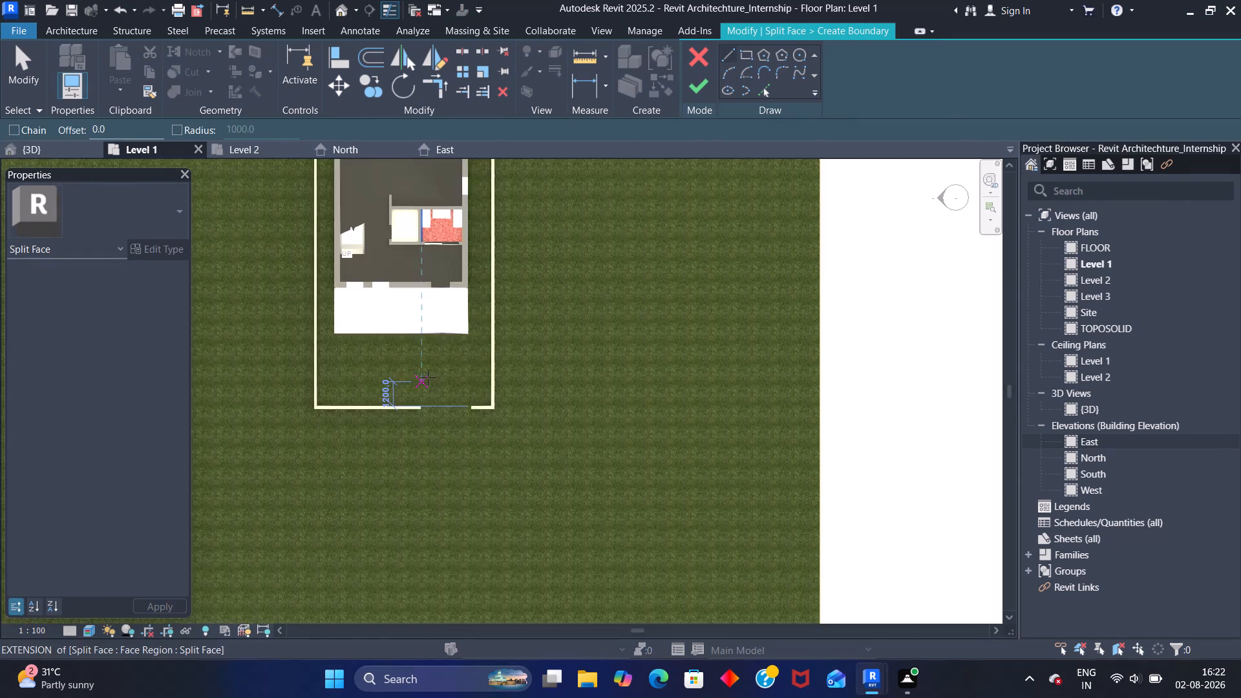
scroll(428, 377, "down", 2)
scroll(430, 372, "up", 3)
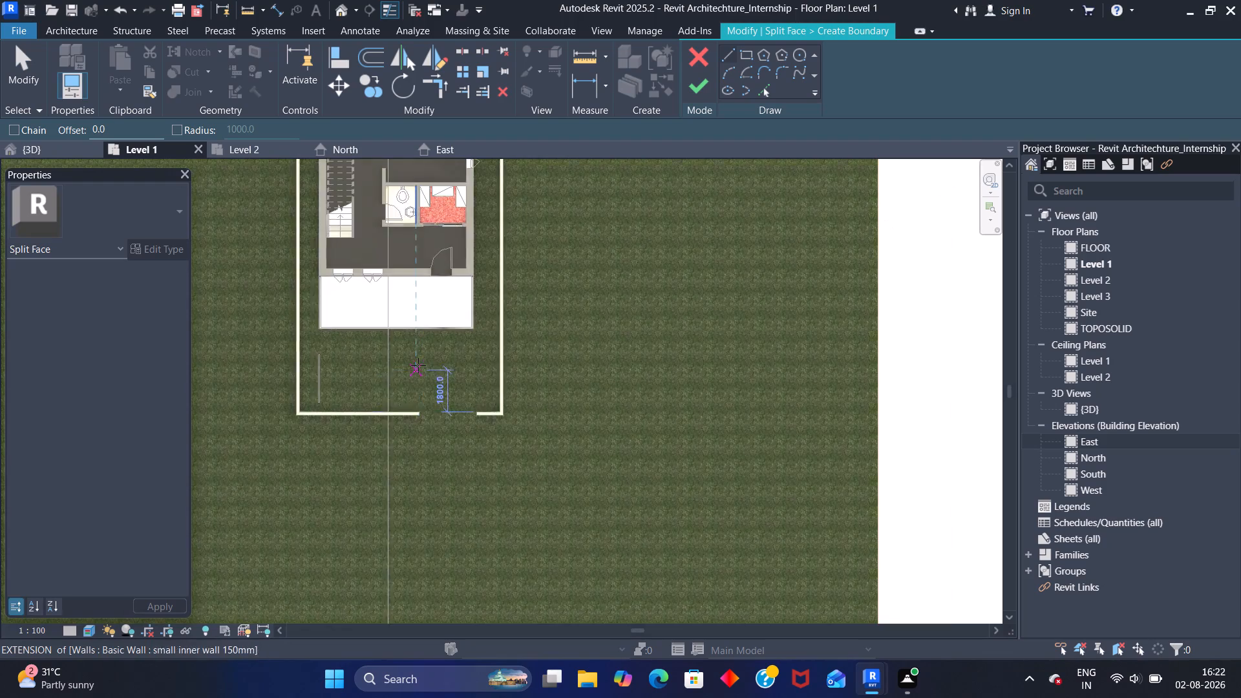
middle_click_drag(419, 354, 432, 335)
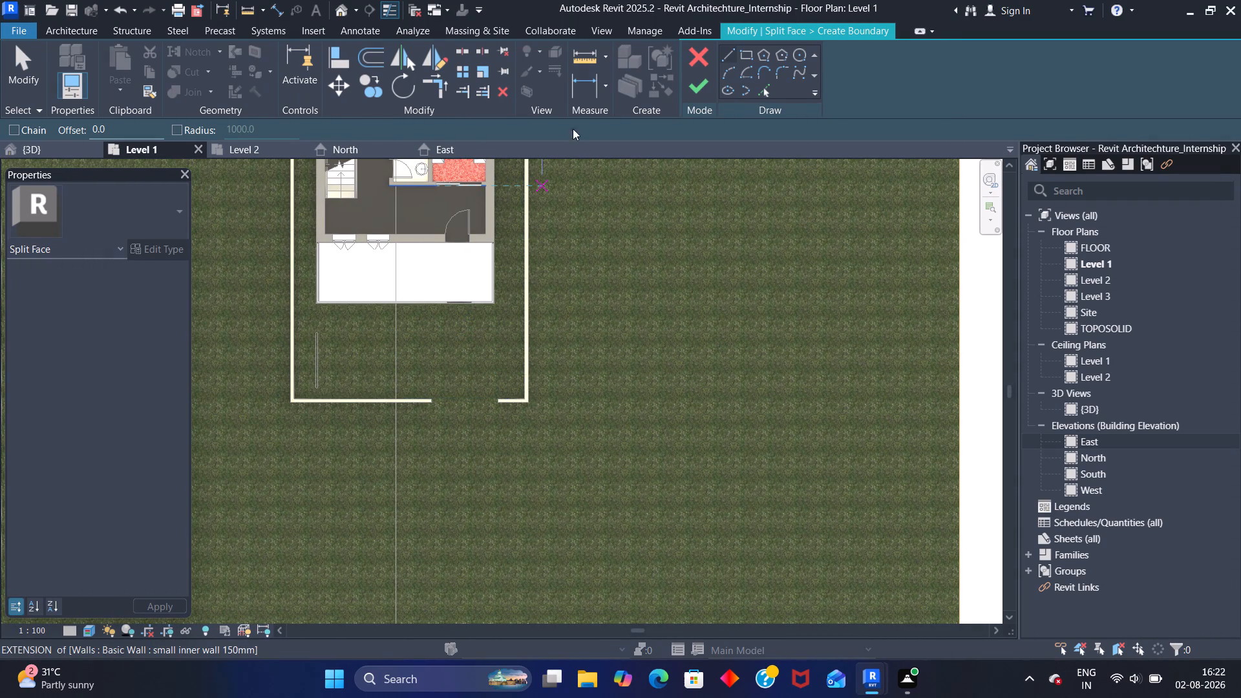
Choose straight-line sketching for the split boundary and set the Level 1 plan's visual style to Hidden Line.
left_click(727, 54)
scroll(445, 344, "up", 6)
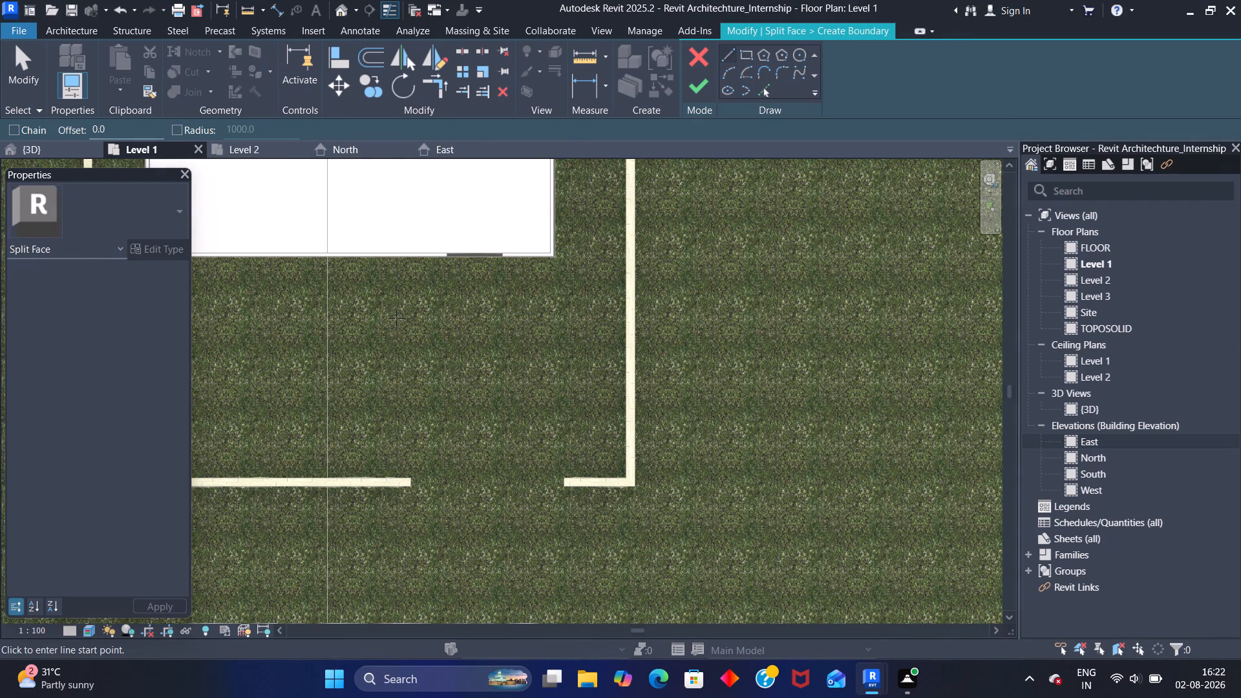
left_click(82, 631)
left_click(99, 552)
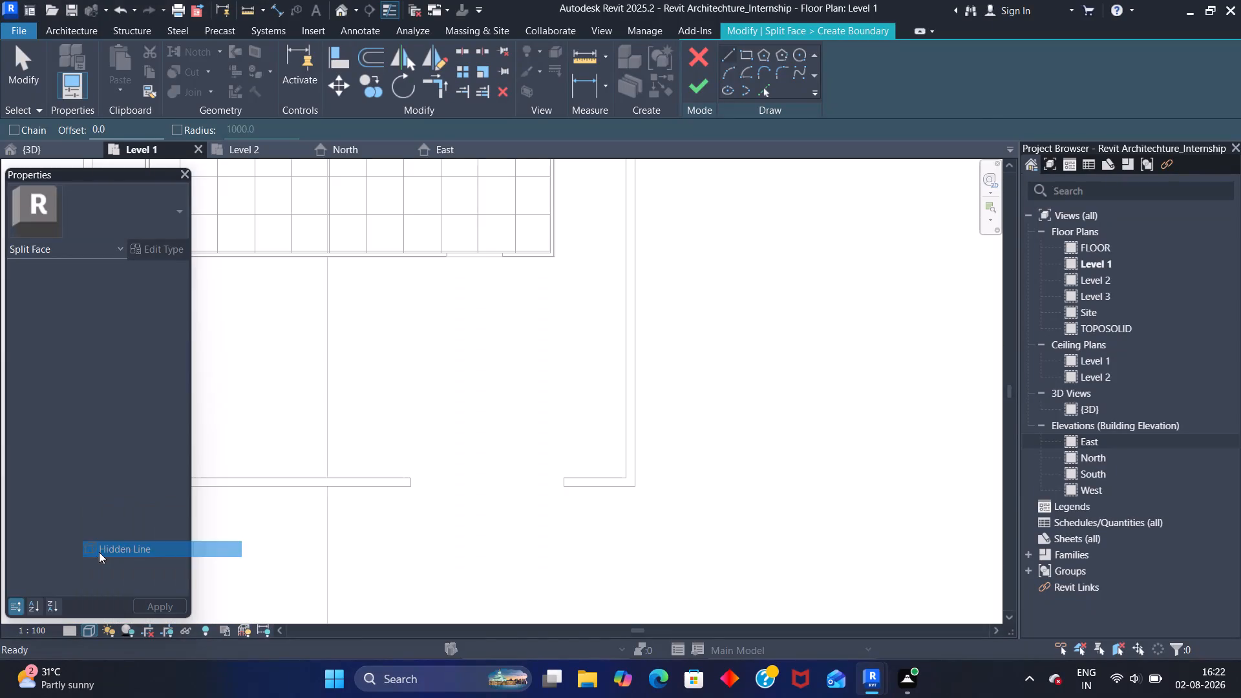
Sketch the path's left edge as a 3100 mm vertical line from the left end of the porch opening towards the boundary-wall gap.
scroll(363, 436, "down", 3)
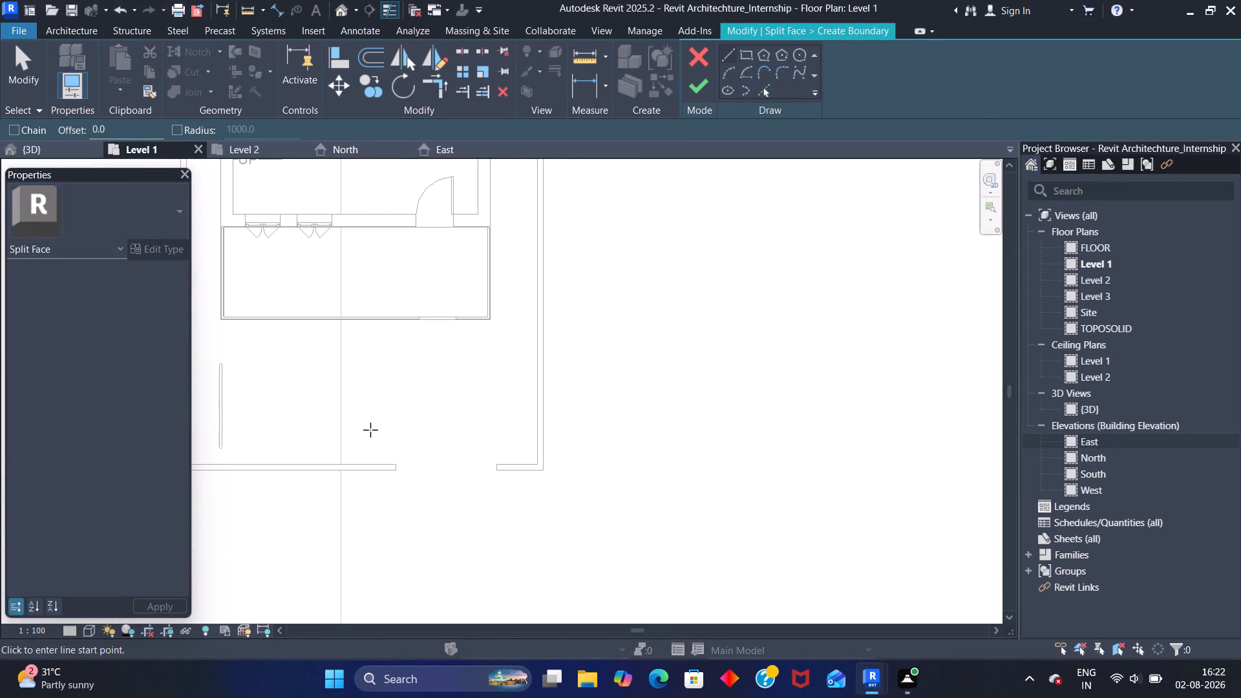
scroll(434, 374, "up", 5)
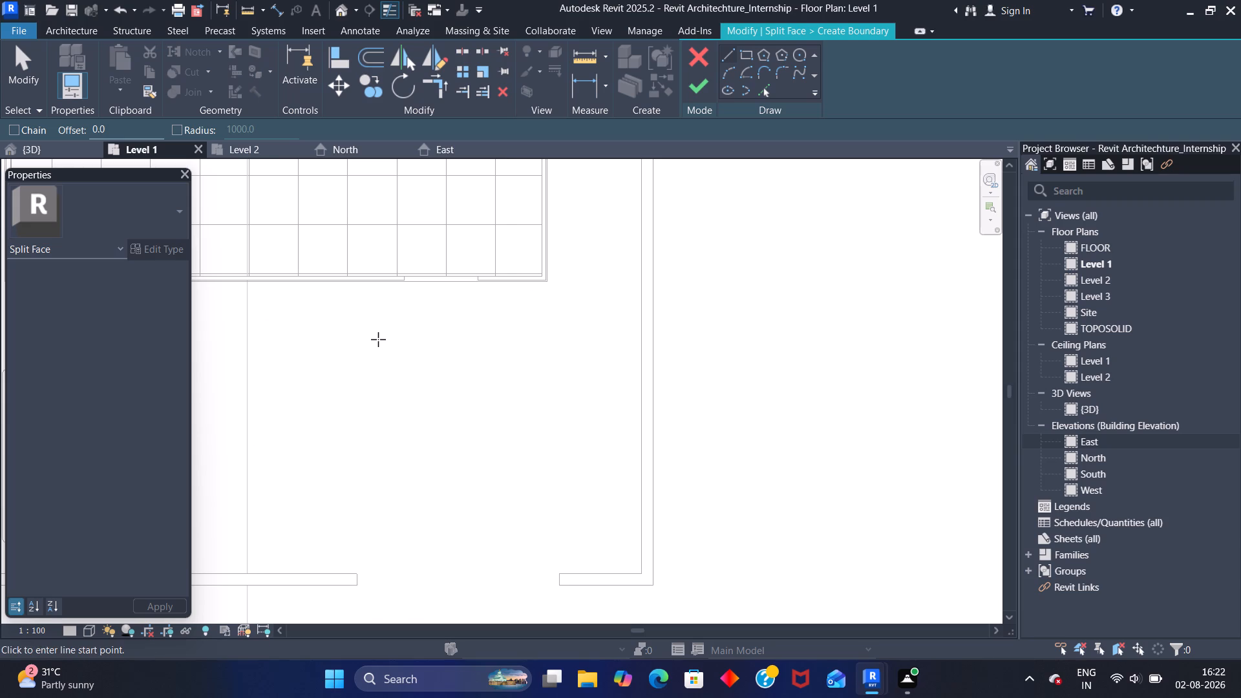
scroll(378, 339, "up", 2)
scroll(376, 344, "down", 3)
middle_click_drag(370, 357, 353, 282)
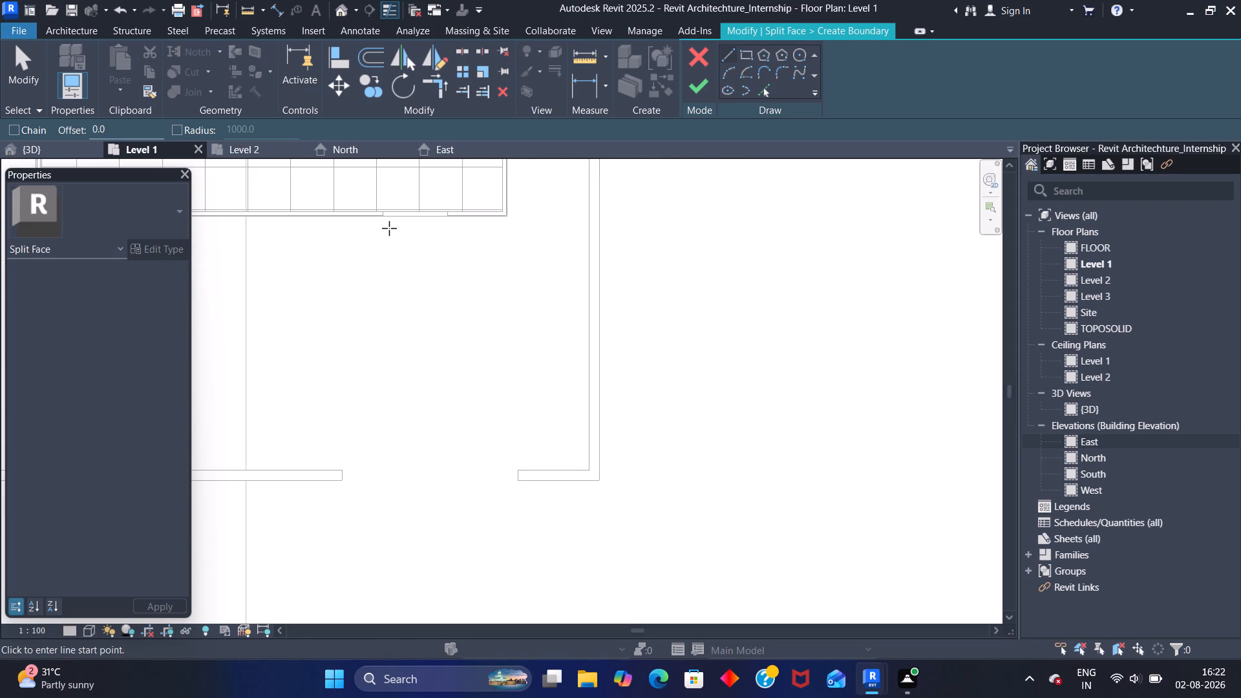
scroll(387, 222, "up", 7)
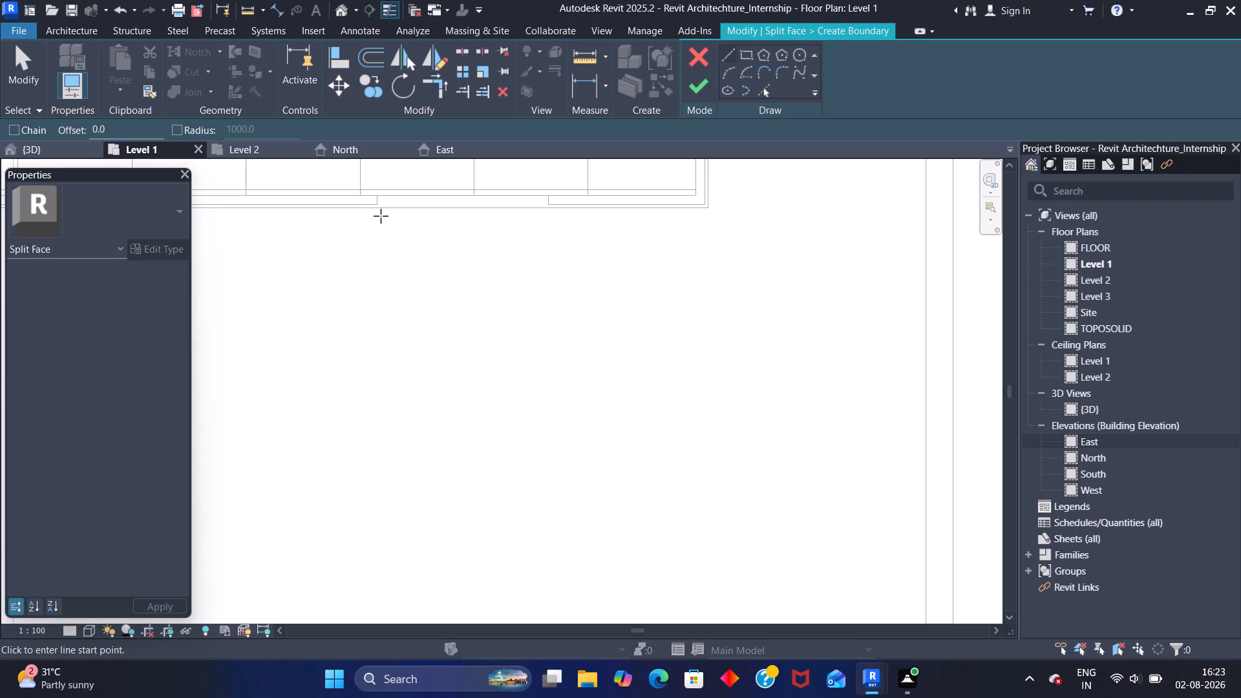
scroll(381, 216, "up", 7)
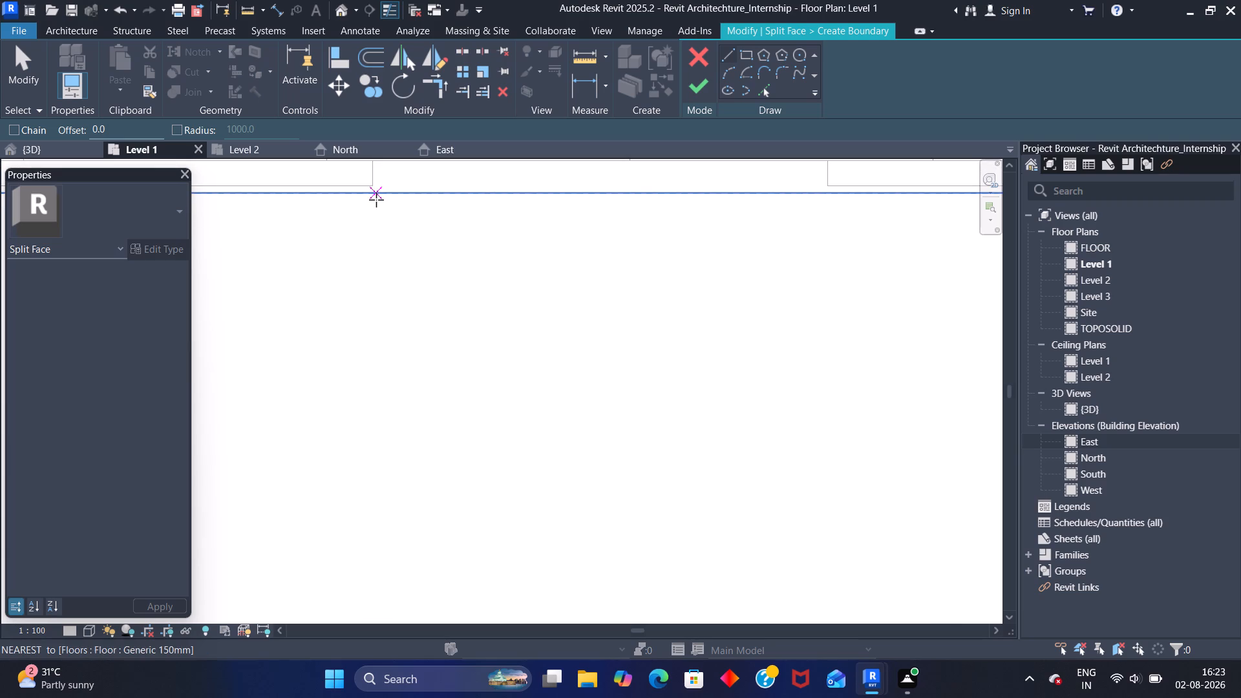
left_click(375, 204)
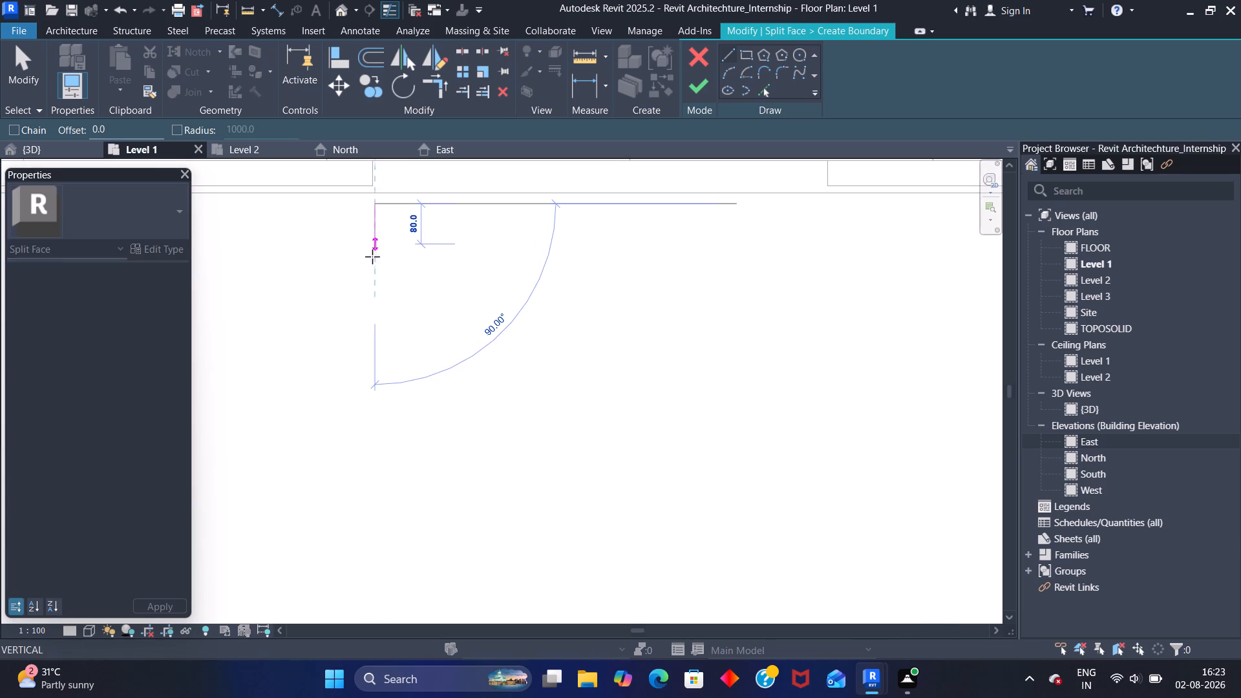
scroll(392, 407, "down", 9)
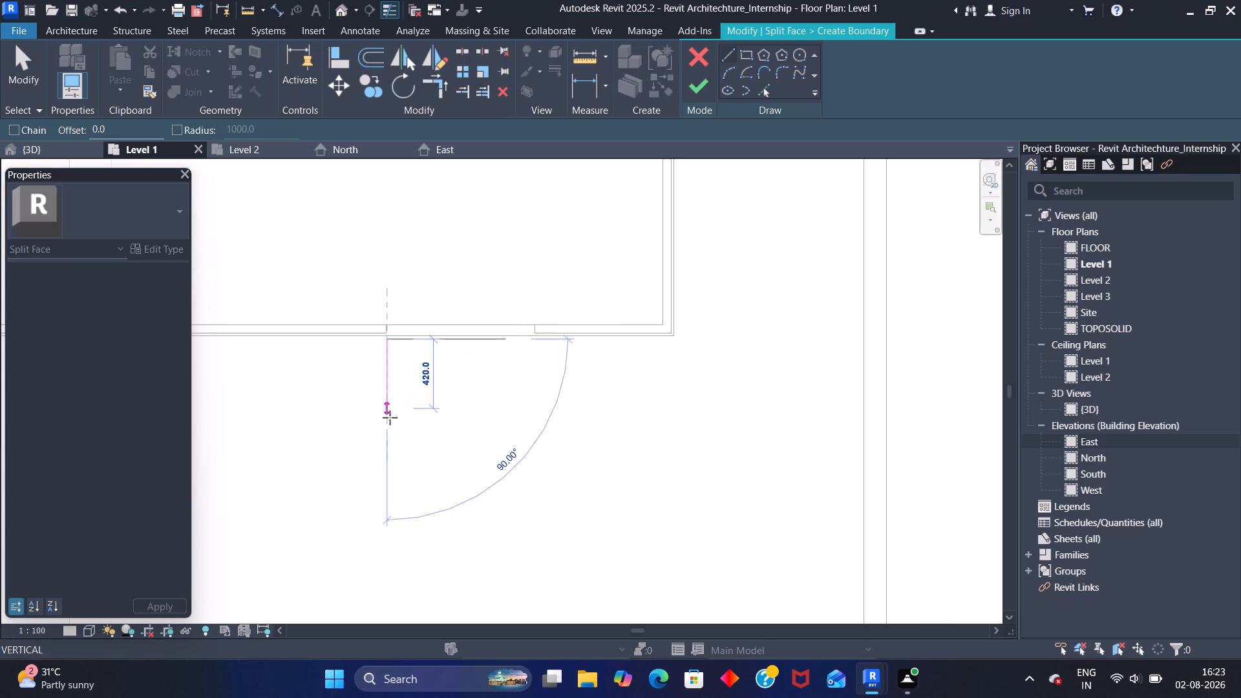
middle_click_drag(386, 455, 352, 218)
scroll(367, 423, "down", 1)
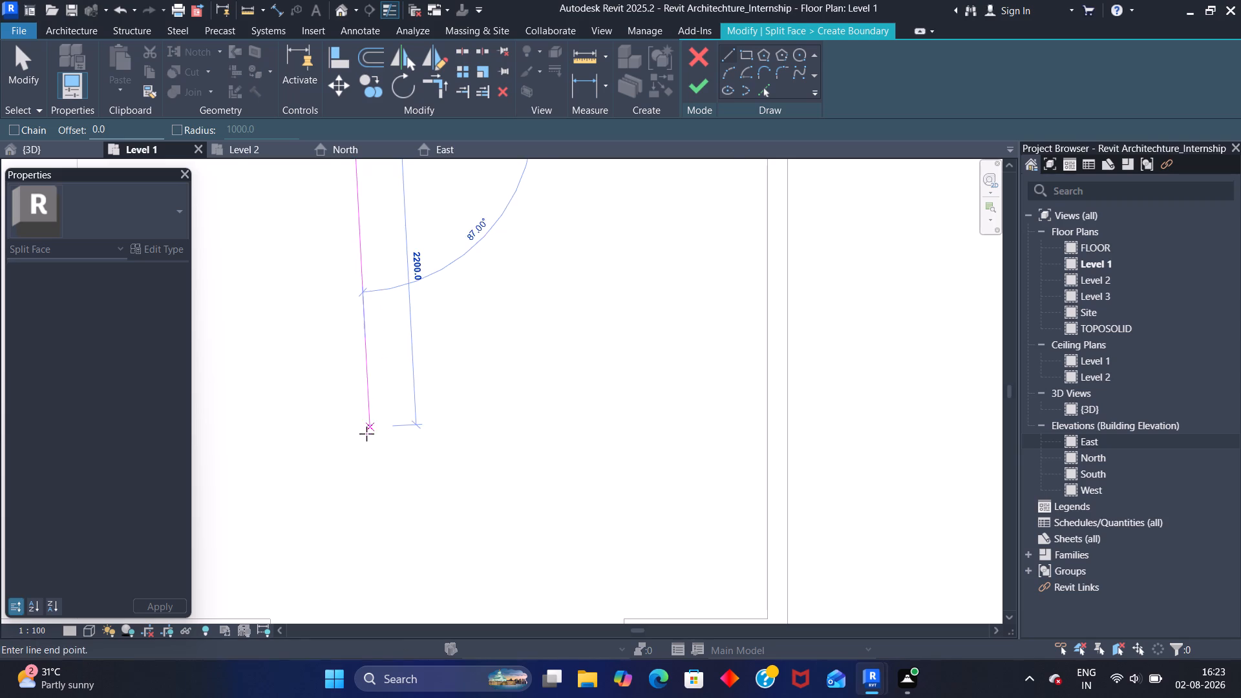
scroll(363, 447, "down", 4)
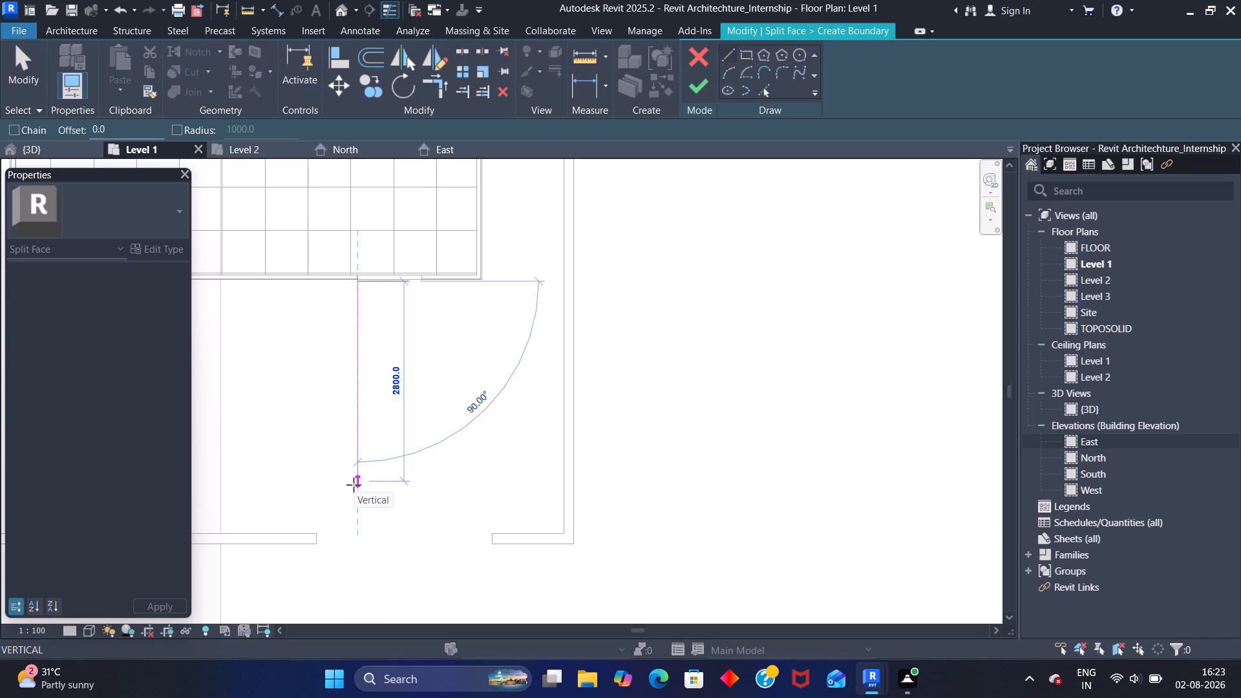
middle_click_drag(354, 485, 349, 434)
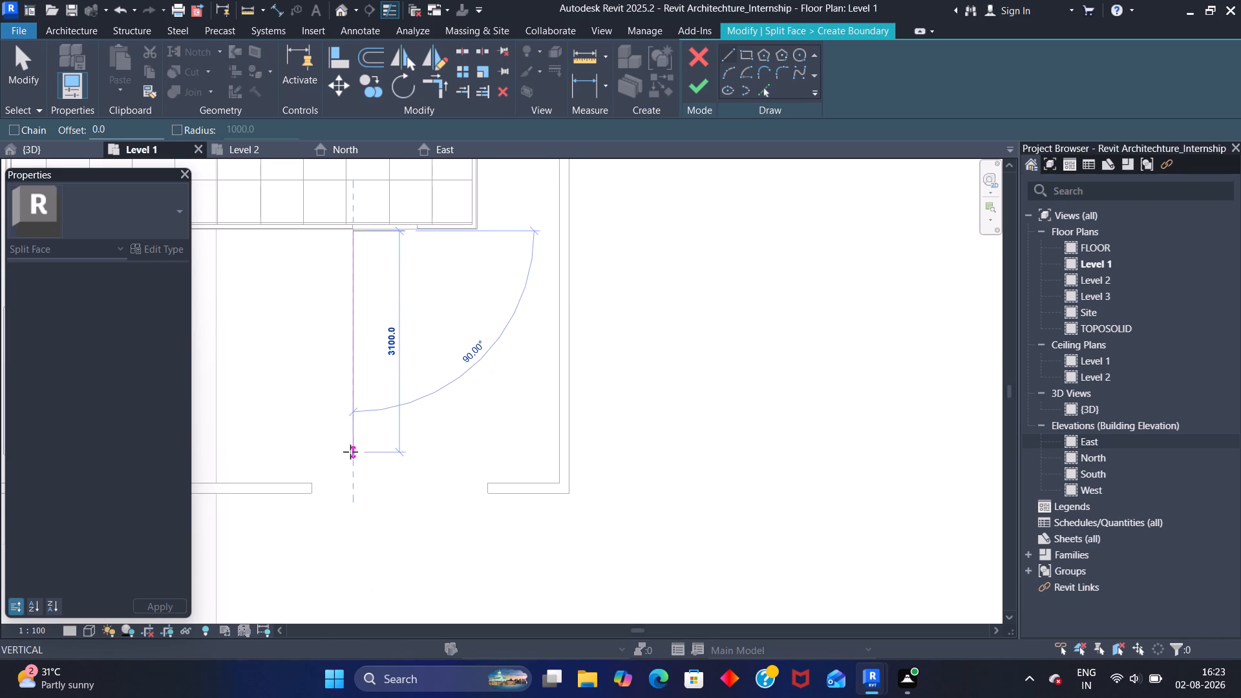
left_click(350, 450)
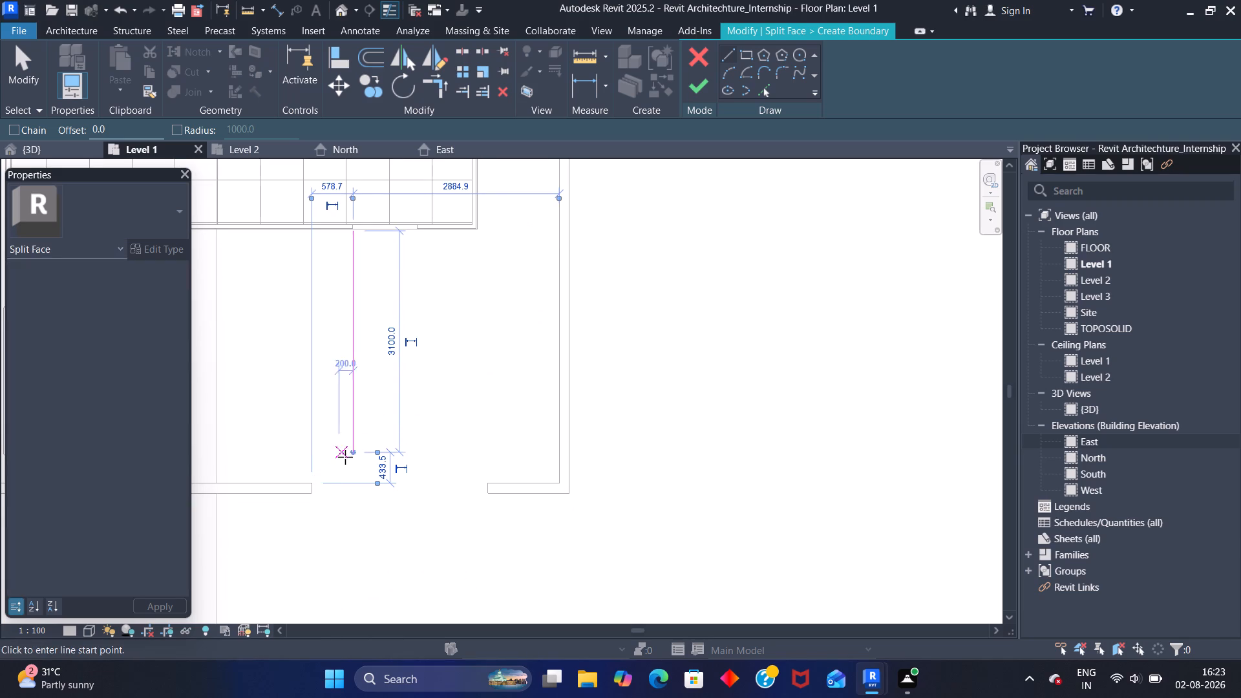
Continue the boundary with a diagonal of about 723 mm to the gap's left inner corner and a line of about 2464 mm across the gap.
left_click(353, 450)
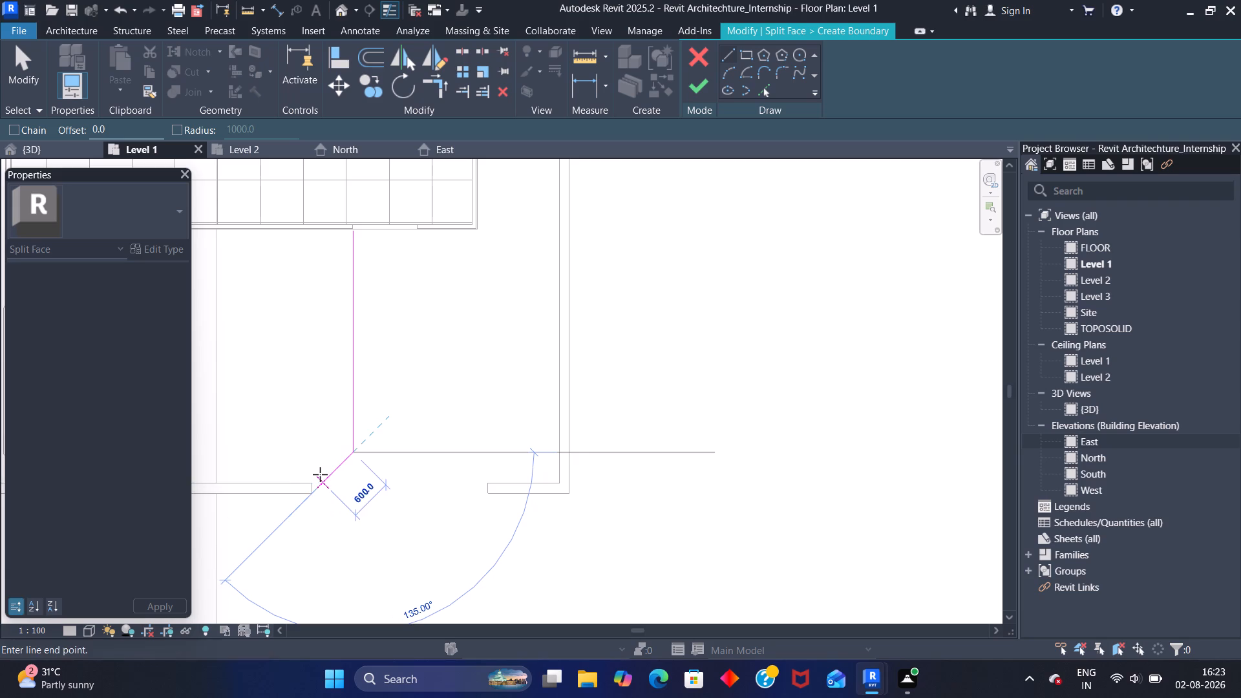
scroll(320, 474, "up", 7)
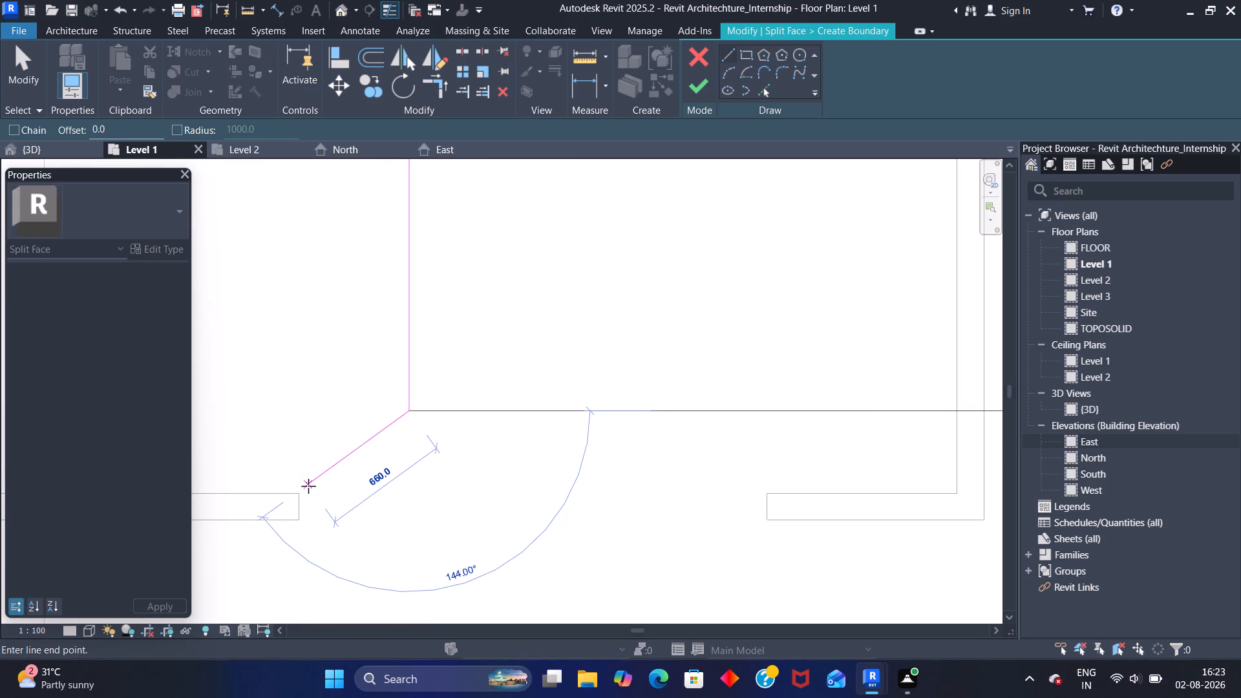
left_click(306, 487)
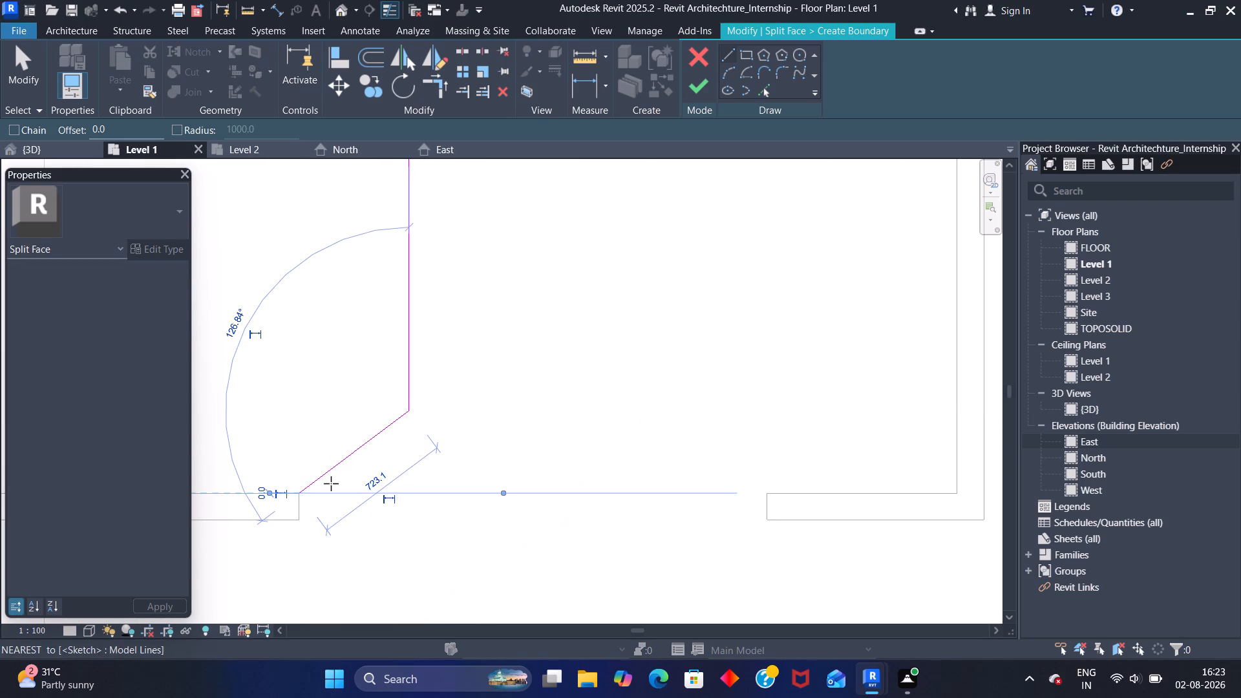
left_click(301, 492)
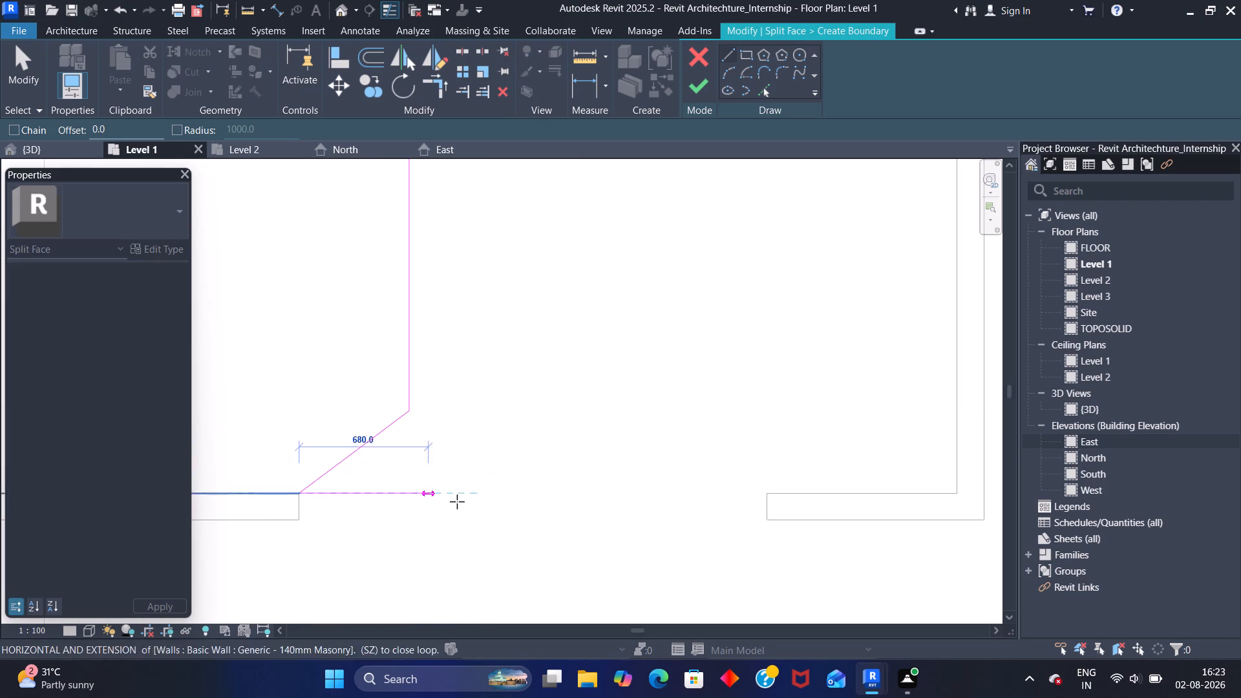
left_click(768, 494)
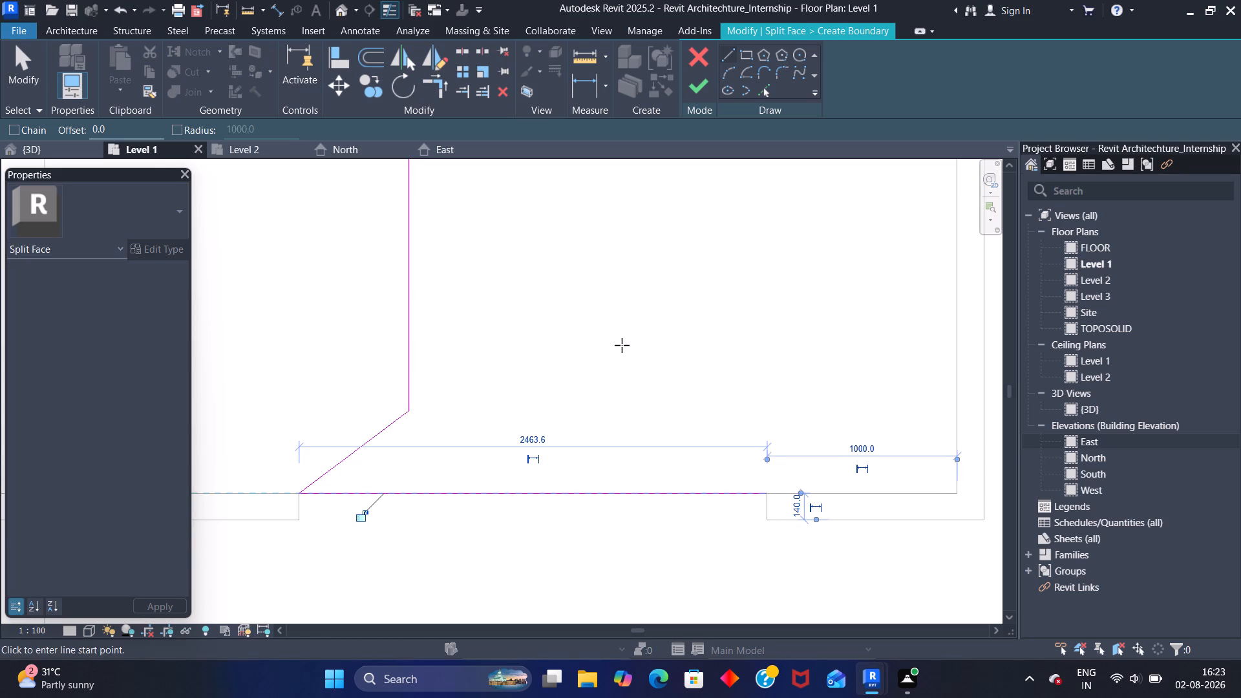
Sketch an 880 mm horizontal line along the porch edge from the top of the path's left edge.
middle_click_drag(620, 347, 522, 462)
scroll(520, 437, "down", 3)
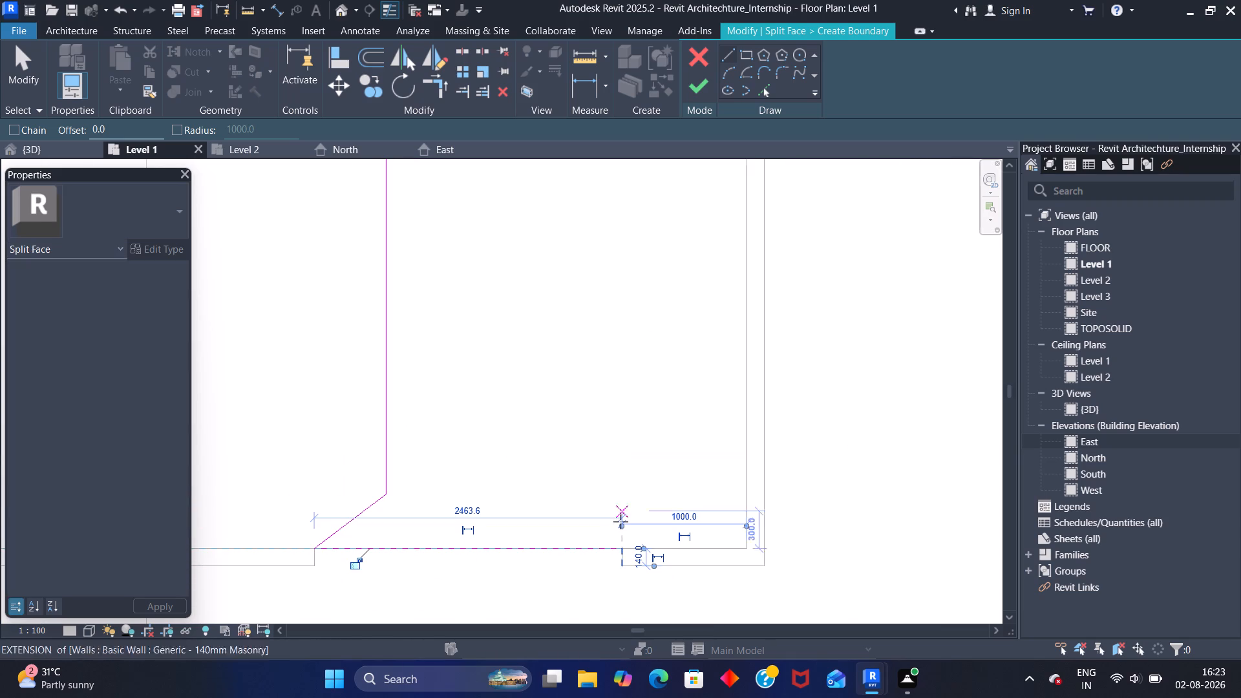
scroll(561, 394, "down", 4)
middle_click_drag(528, 295, 535, 355)
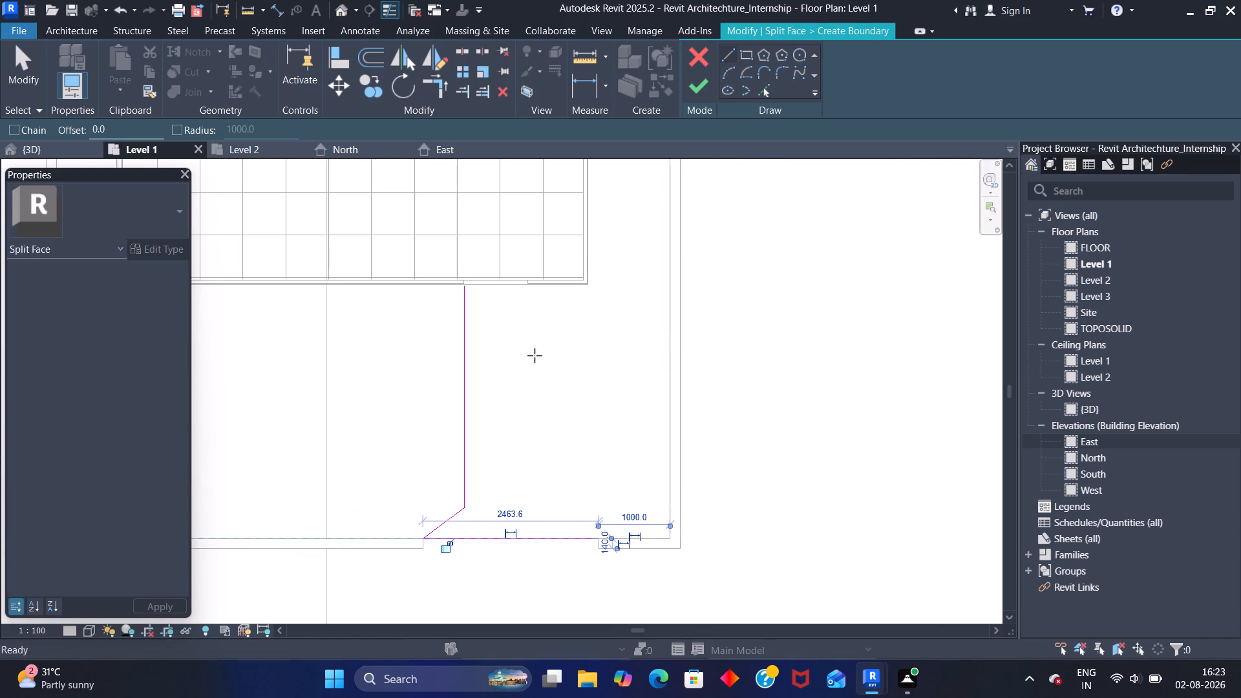
scroll(455, 286, "up", 7)
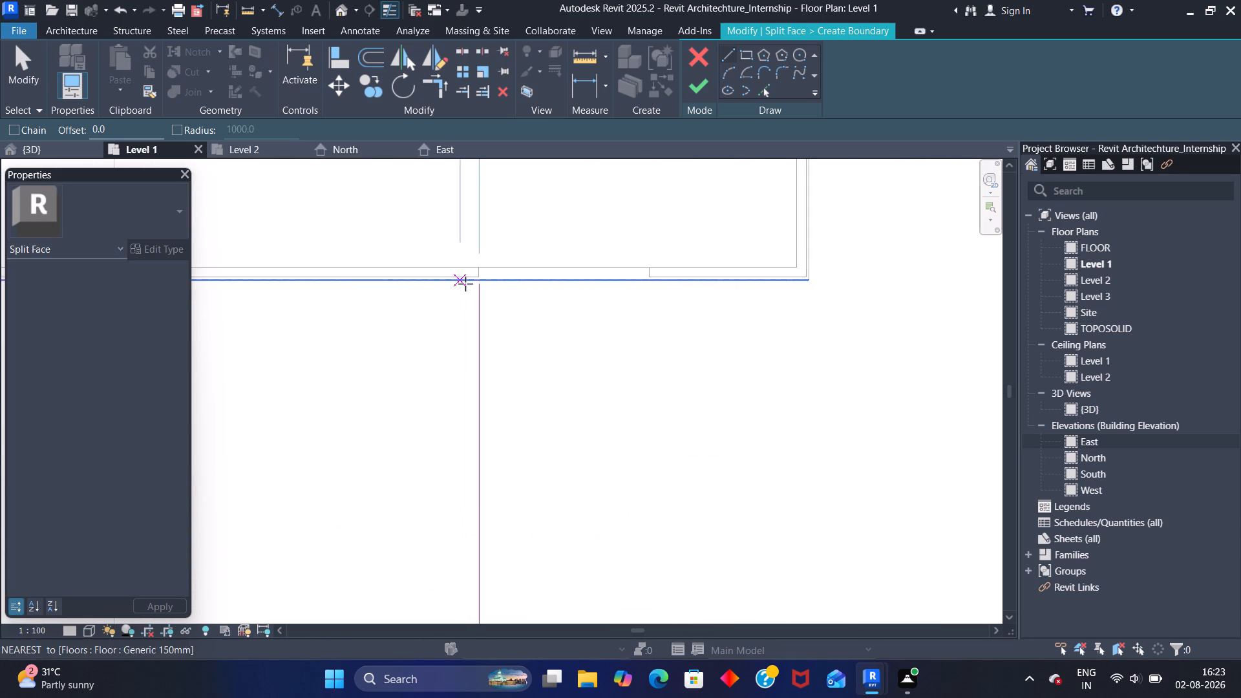
left_click(478, 284)
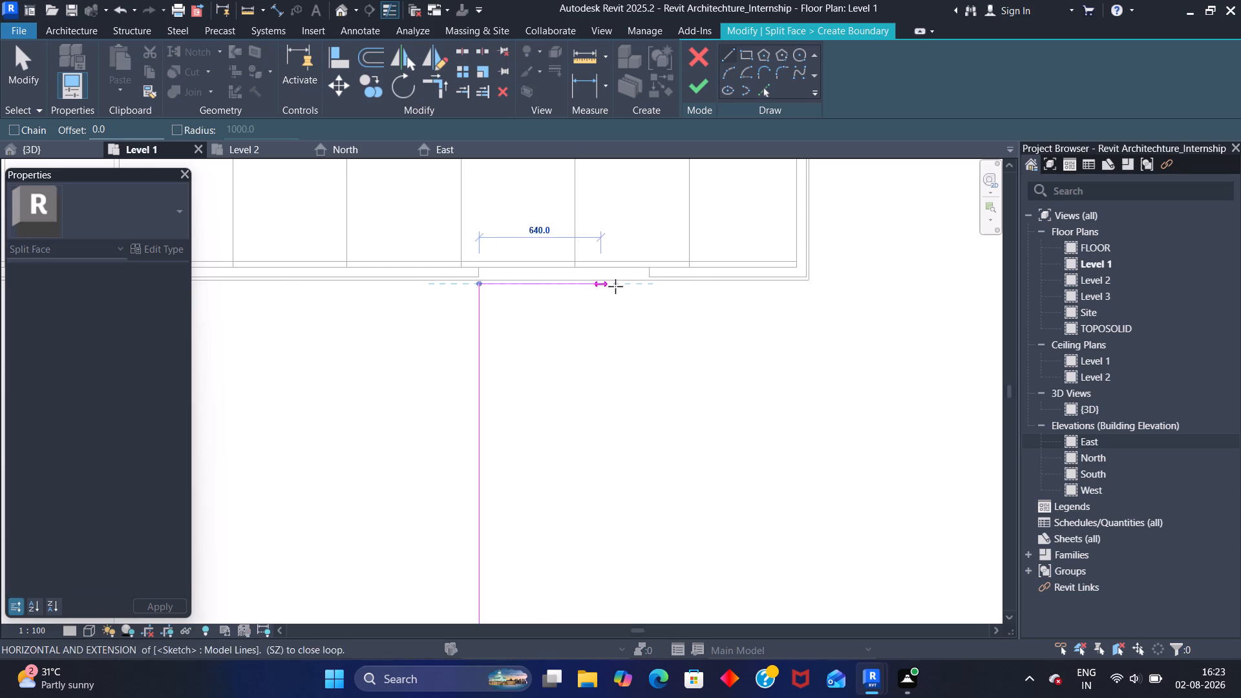
left_click(648, 284)
Sketch the path's right edge vertically from the end of the porch-edge line, stopping level with the left edge's lower end.
scroll(666, 327, "down", 1)
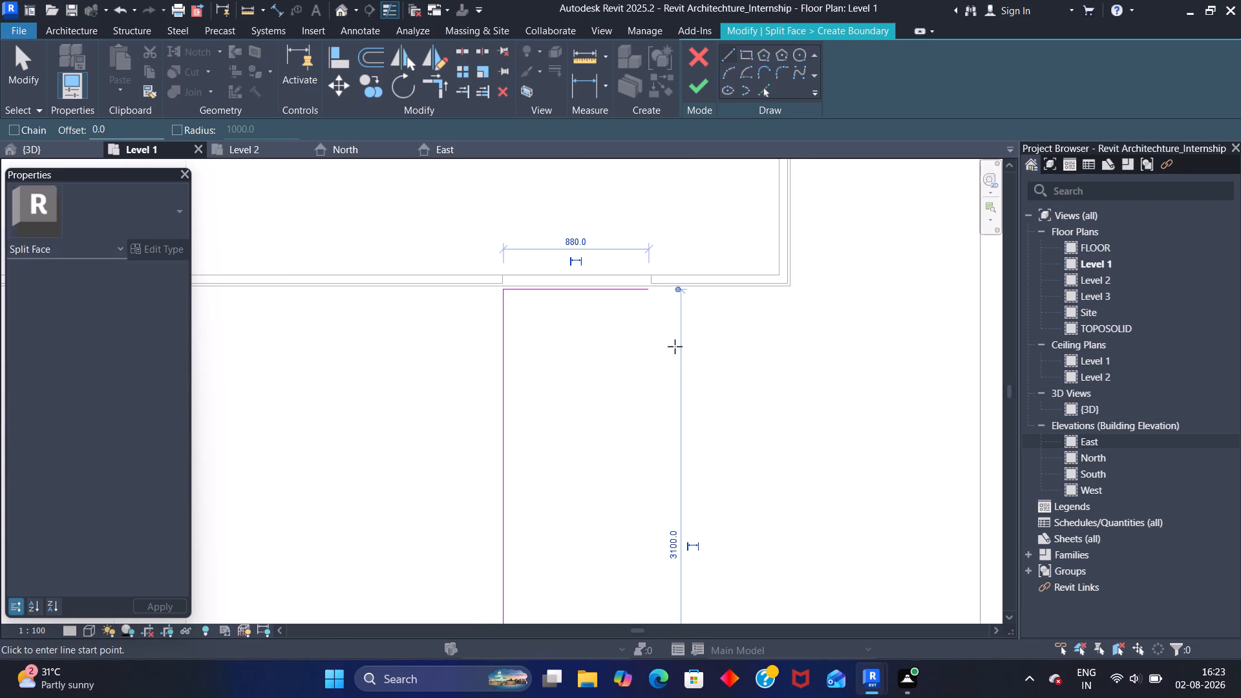
left_click(653, 289)
scroll(657, 406, "down", 5)
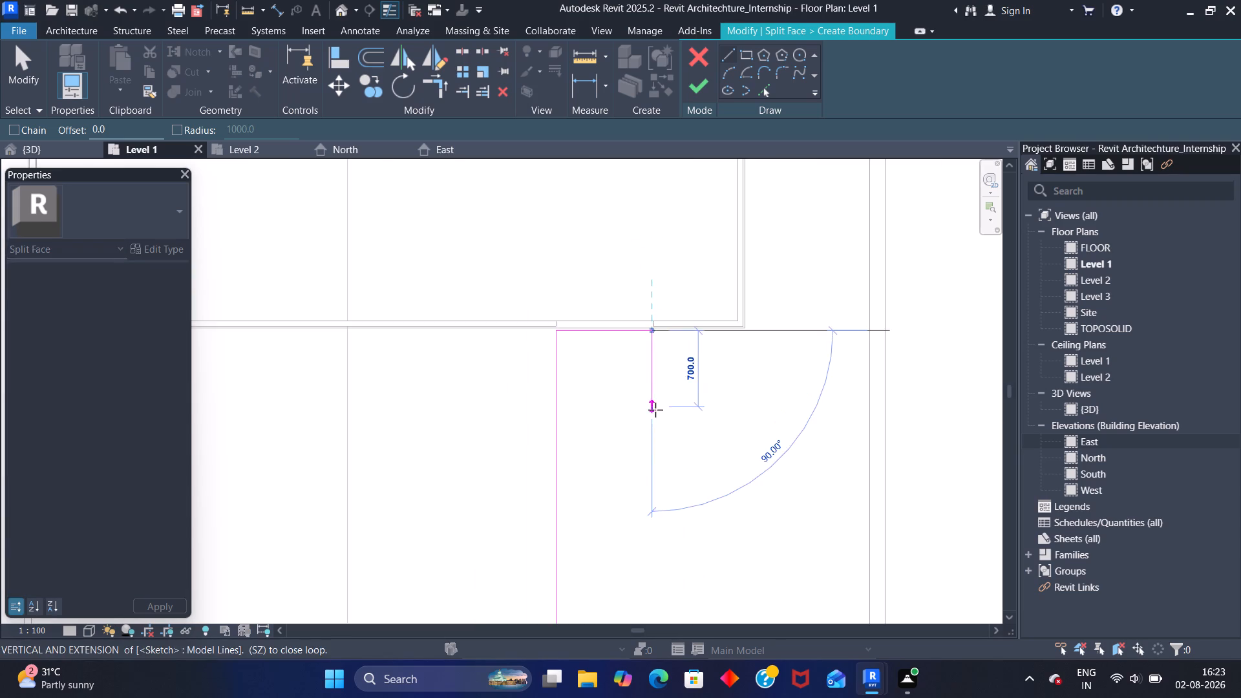
scroll(655, 410, "down", 1)
middle_click_drag(653, 416, 609, 256)
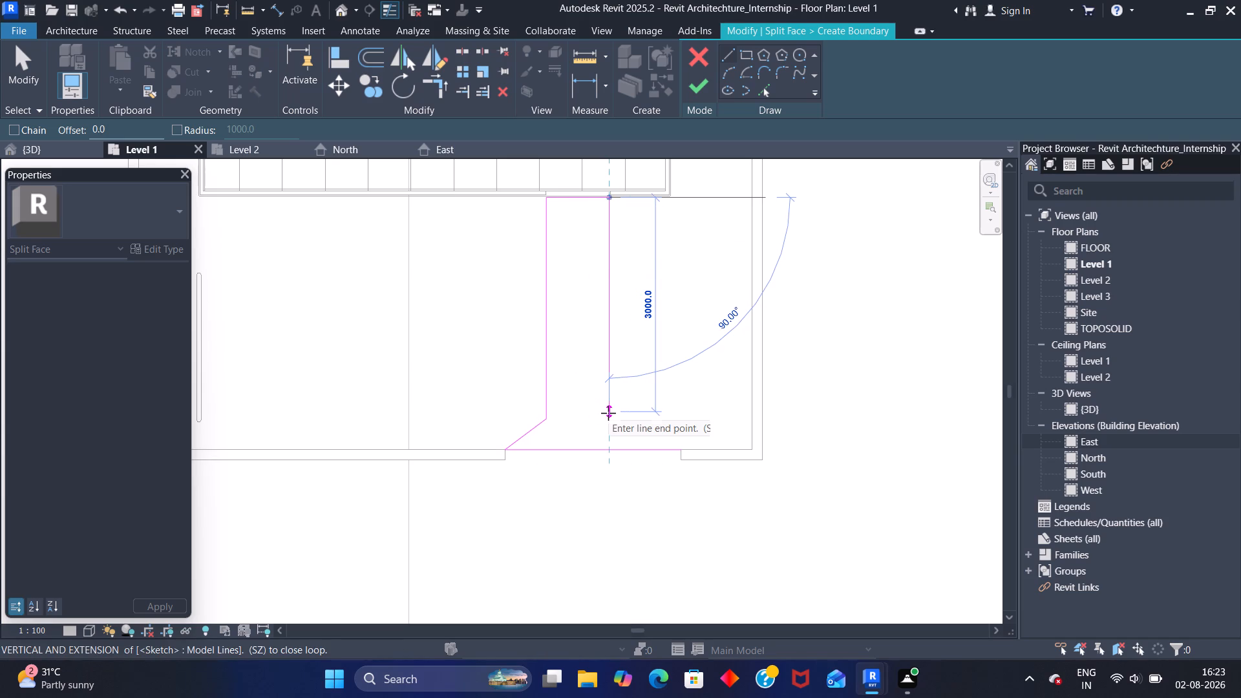
scroll(608, 413, "up", 9)
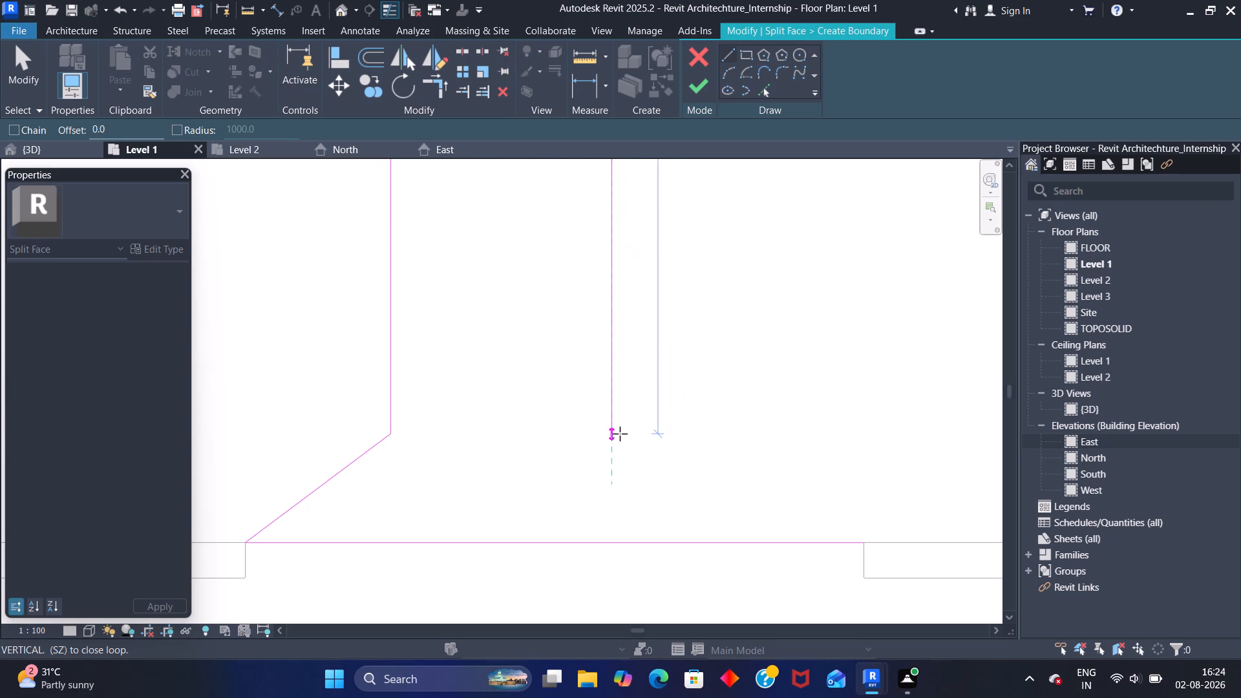
left_click(618, 434)
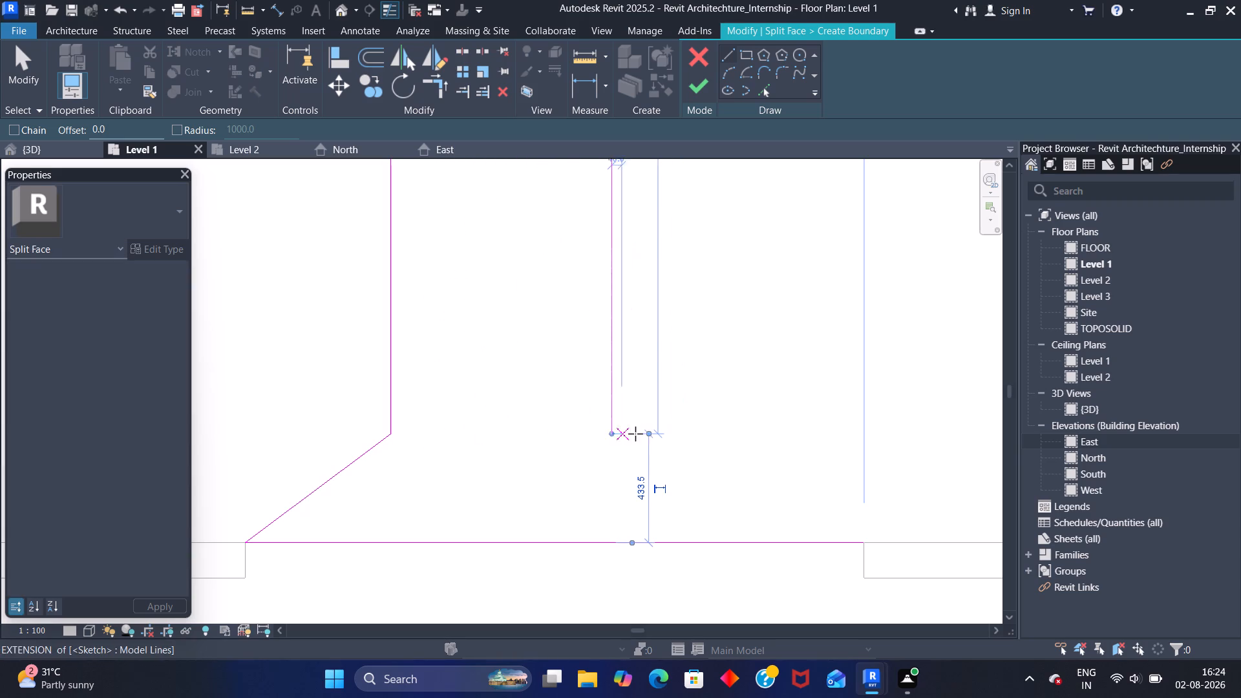
Discard the unfinished Split Face sketch of the front-yard path.
scroll(671, 432, "down", 8)
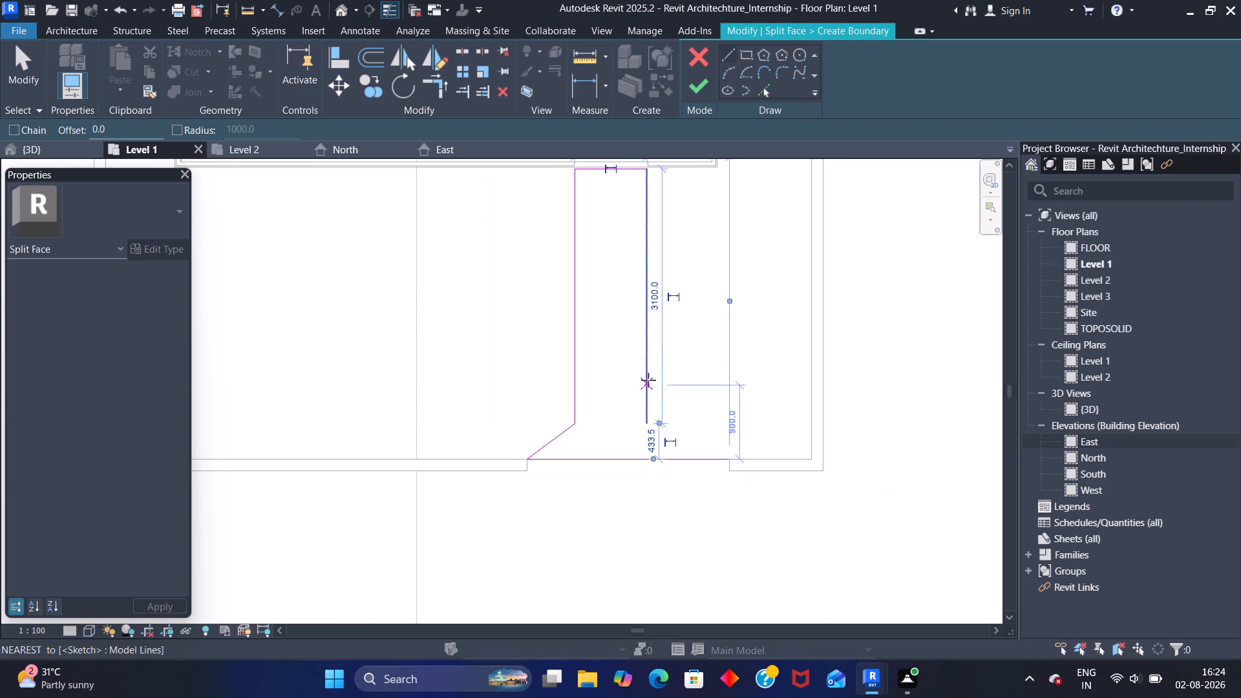
scroll(646, 379, "down", 3)
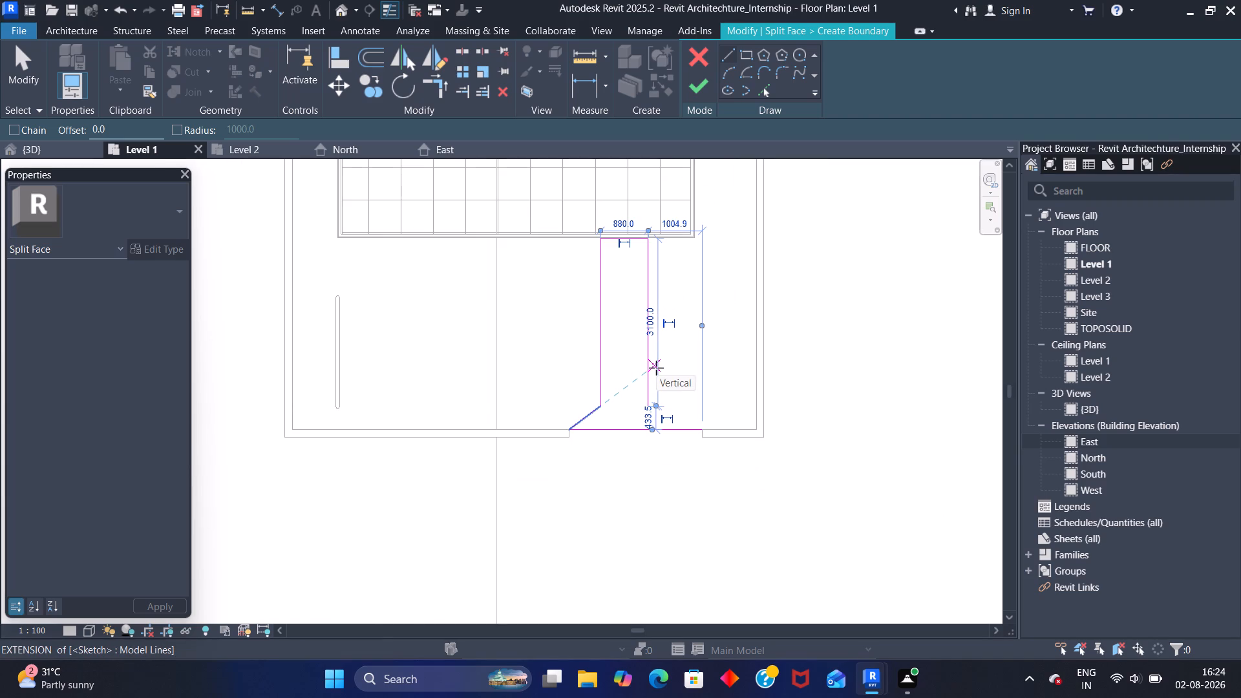
key("Escape")
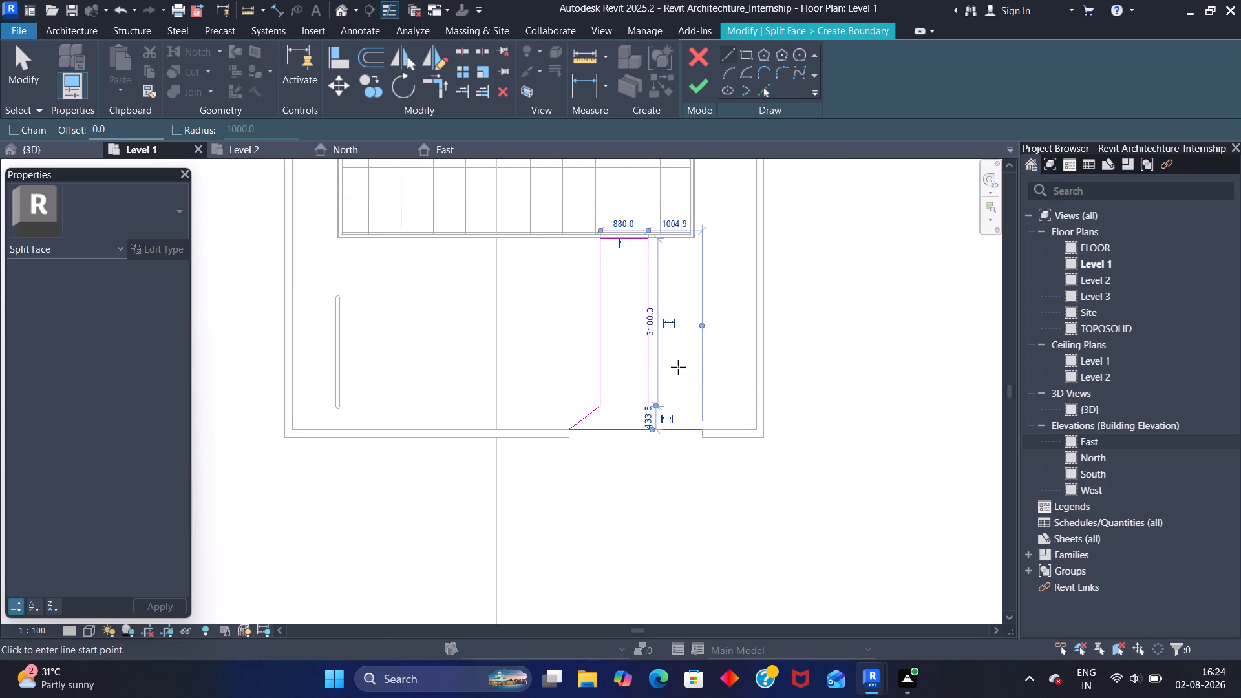
key("Escape")
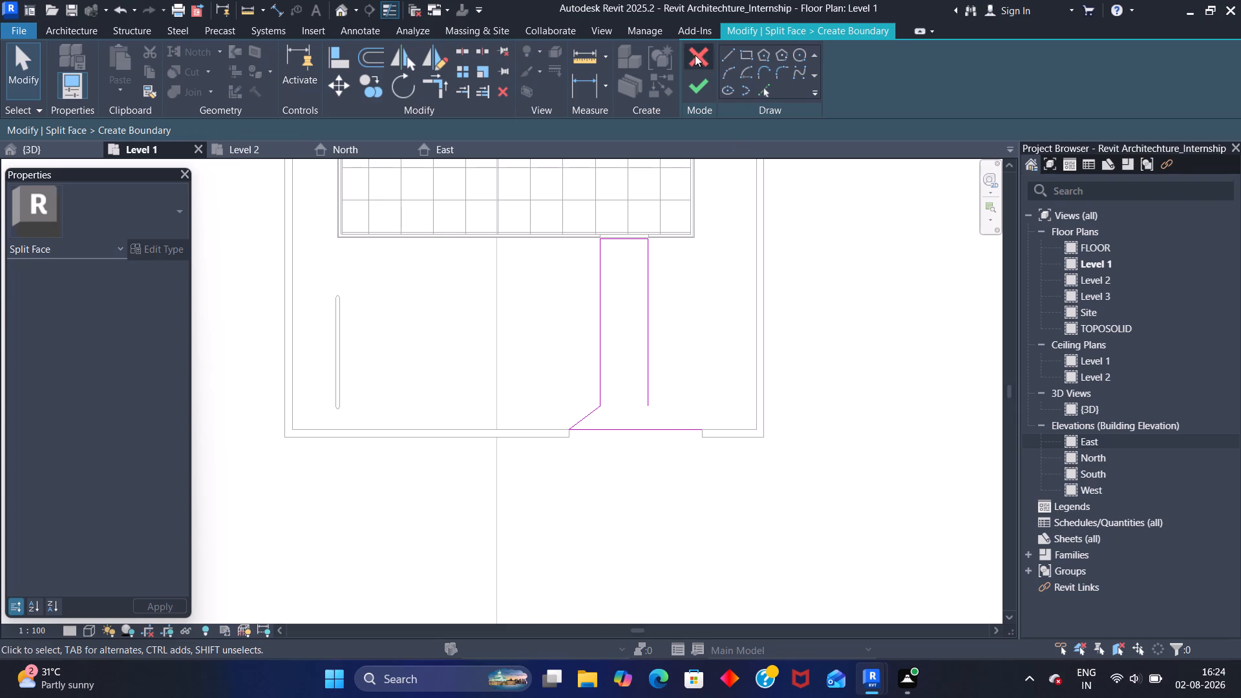
left_click(699, 43)
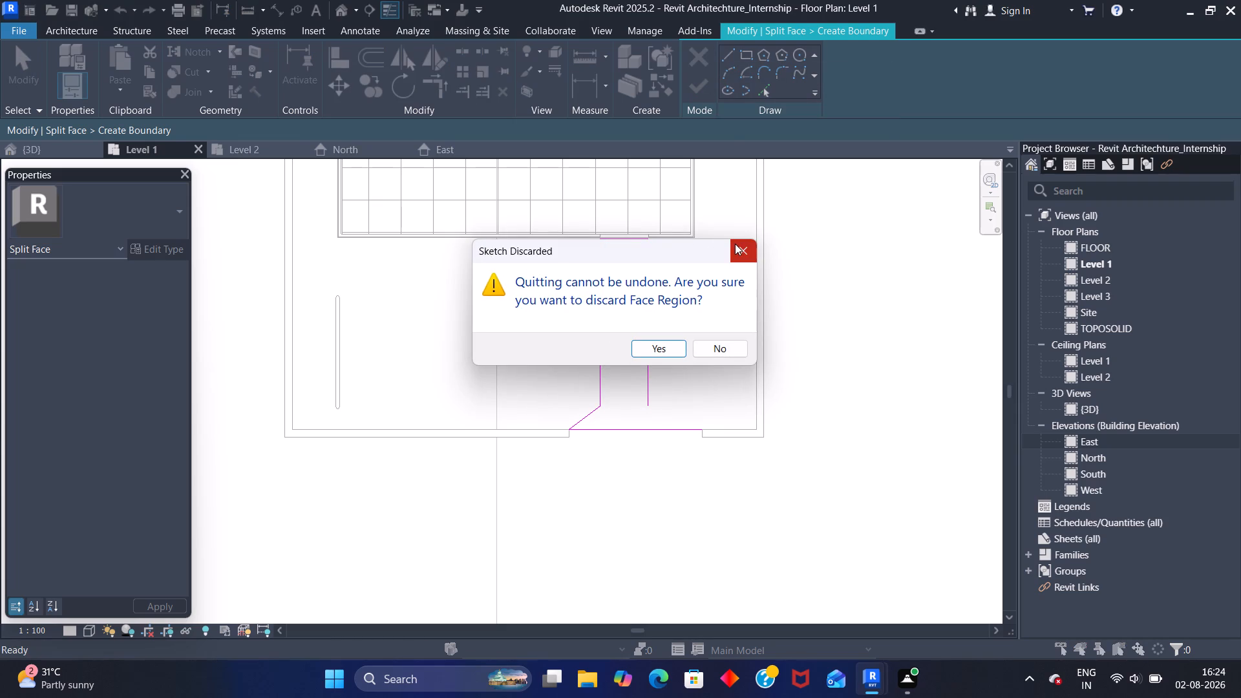
left_click(735, 244)
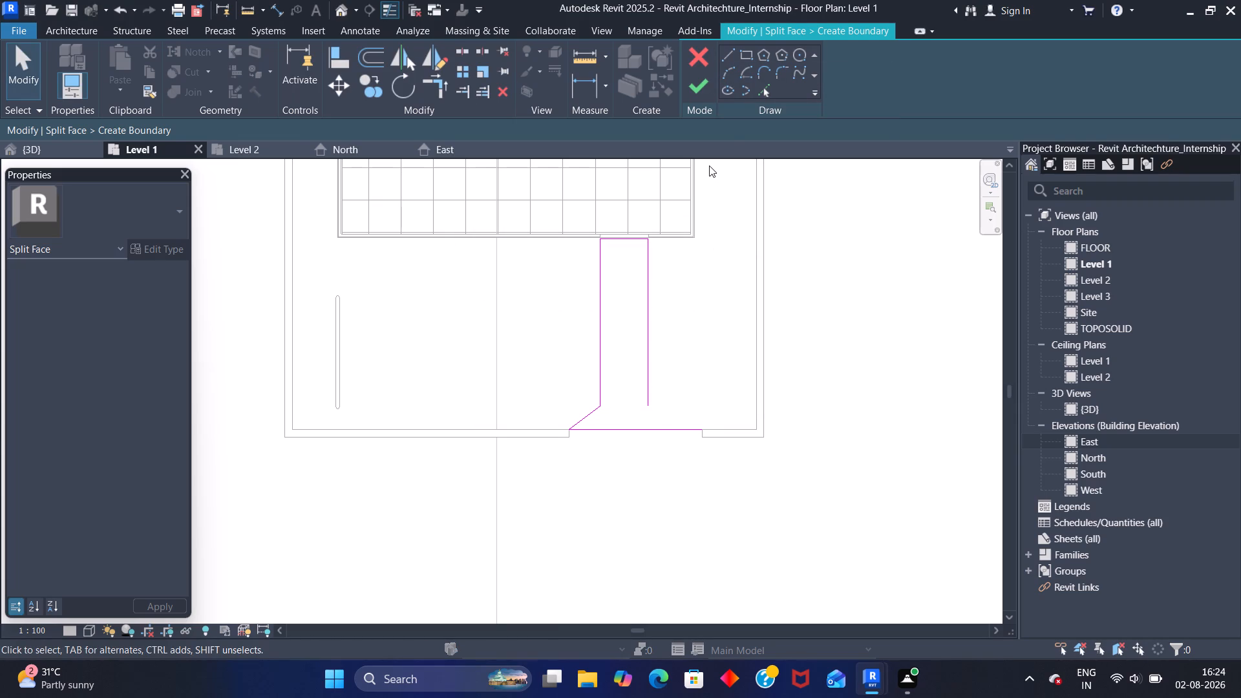
left_click(697, 50)
left_click(652, 354)
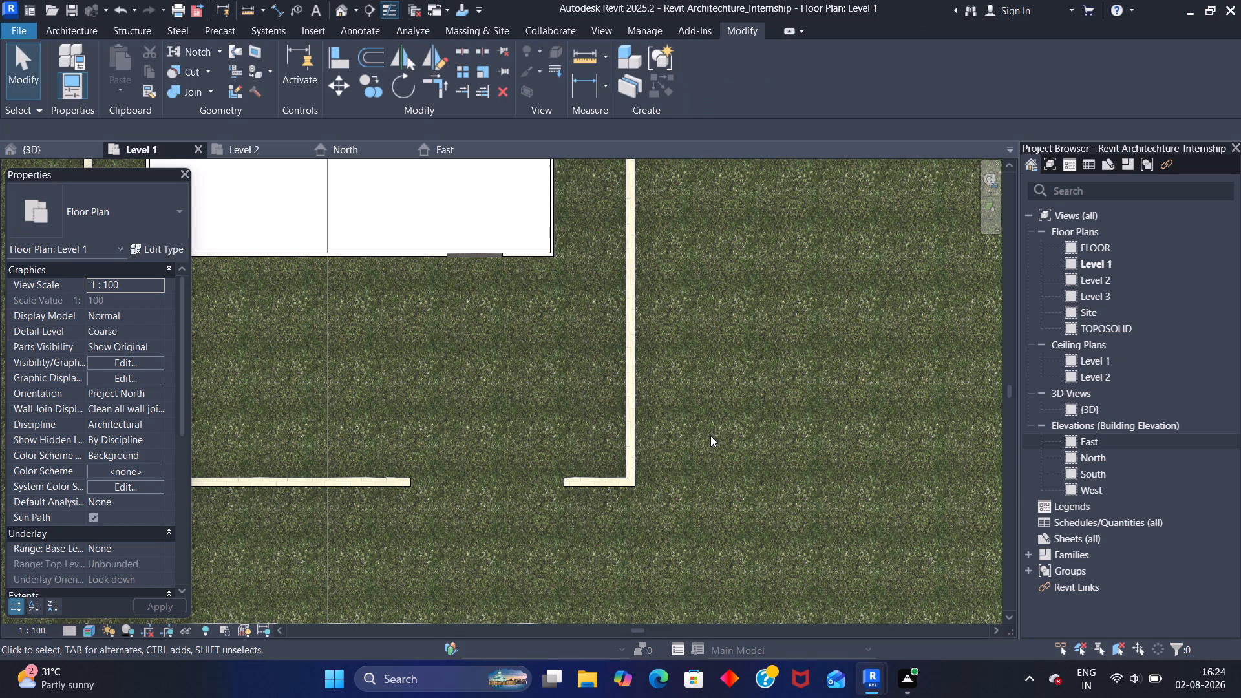
Extend the short front boundary wall east of the gap into the gap to a length of 1300 mm.
left_click(563, 480)
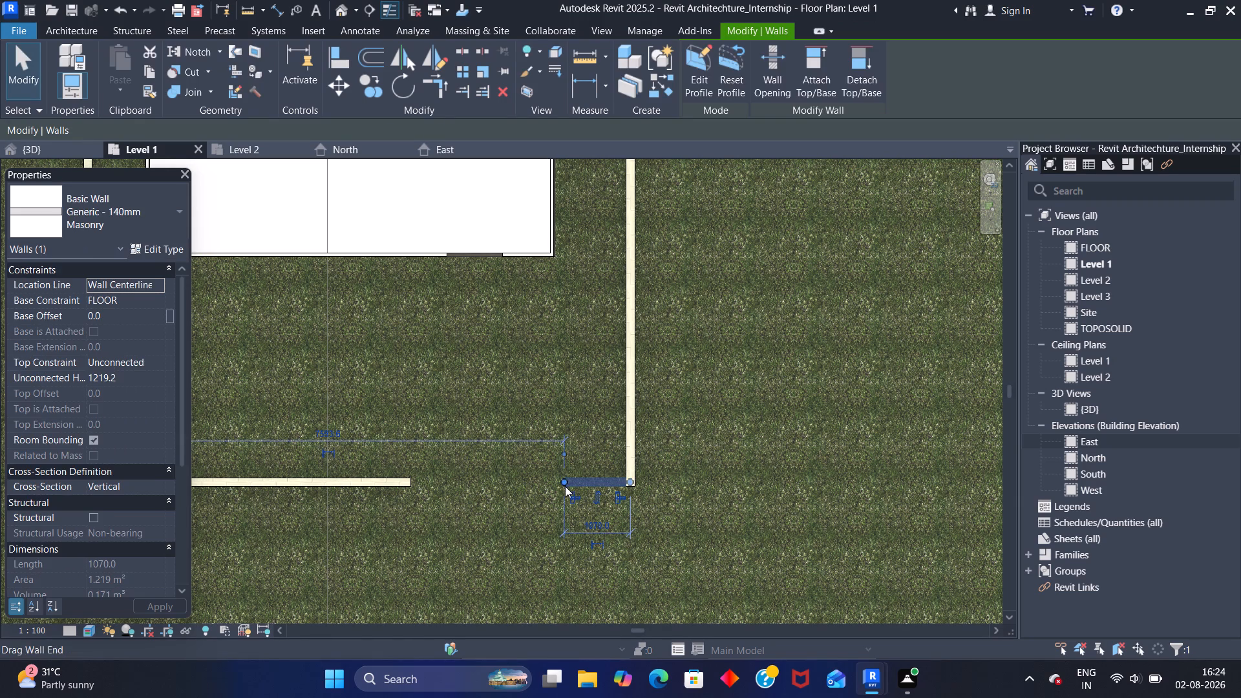
left_click_drag(564, 480, 549, 484)
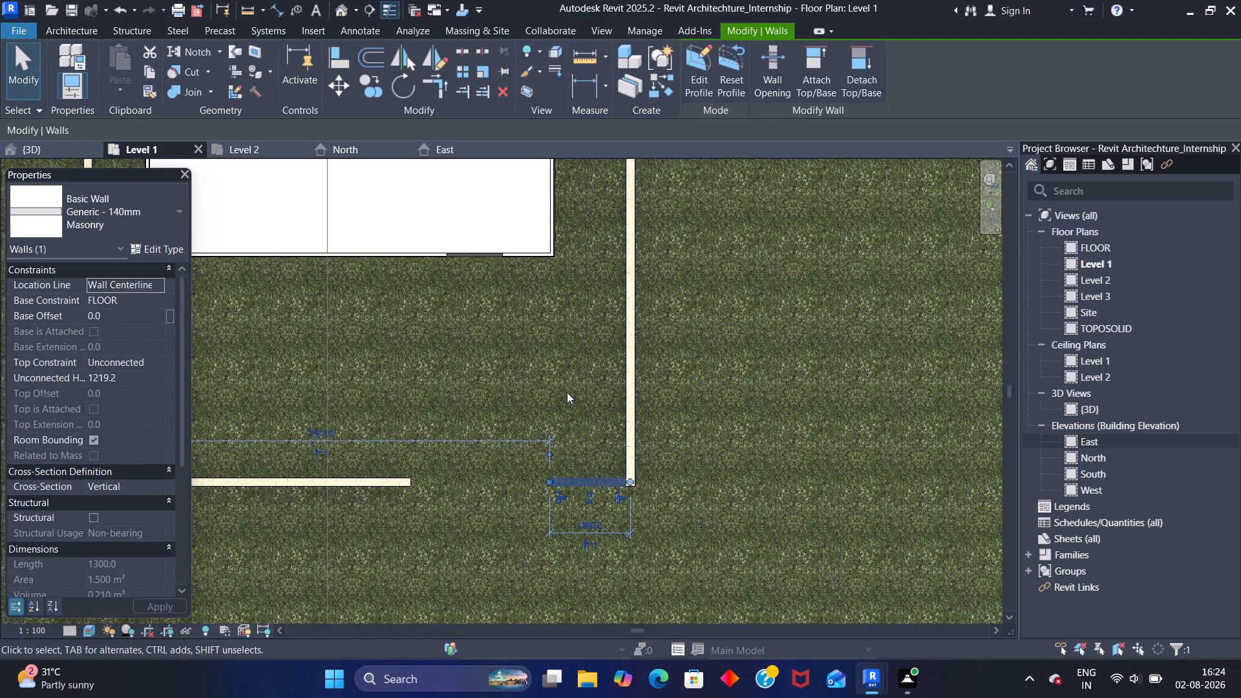
left_click(566, 392)
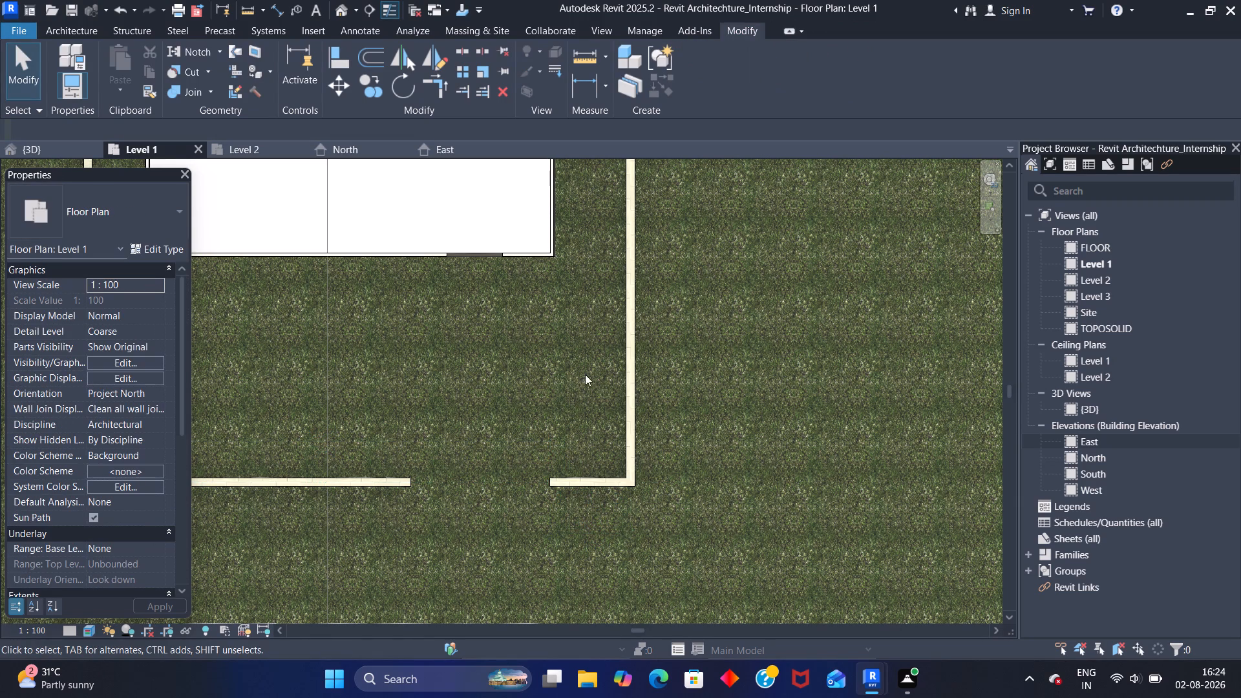
Start a new Split Face on the lawn surface with the straight Line tool, framing the front yard.
scroll(578, 357, "down", 4)
middle_click_drag(678, 385, 588, 284)
scroll(591, 295, "down", 8)
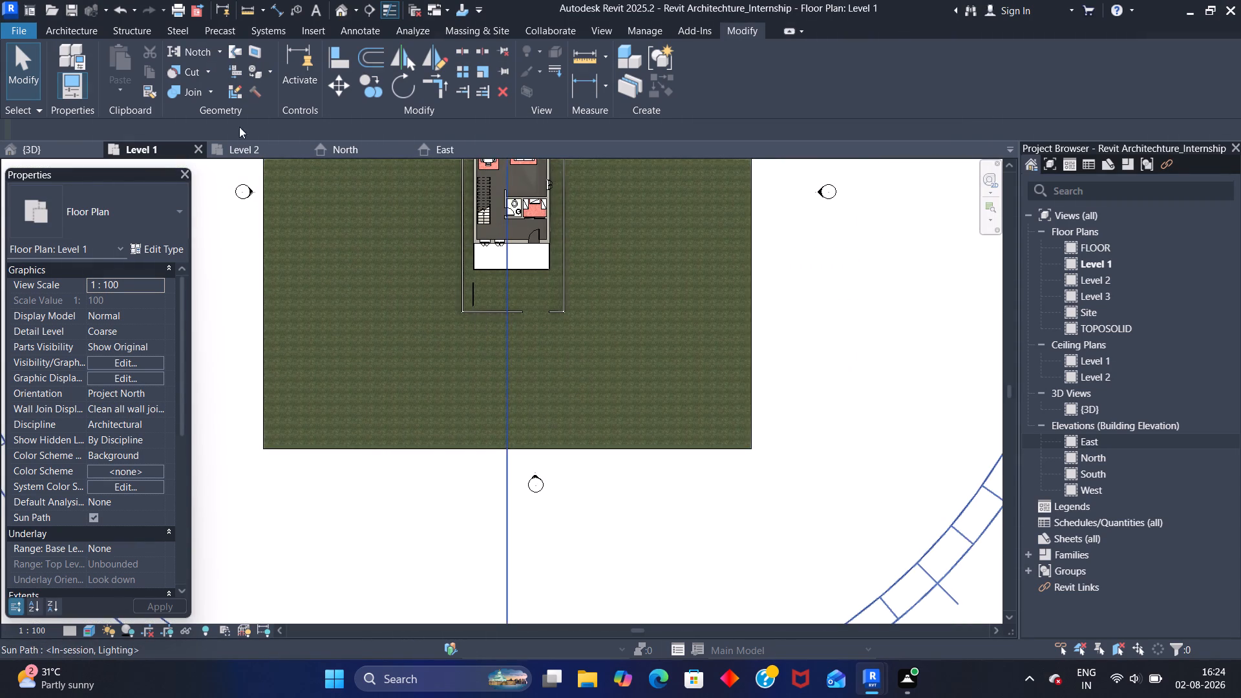
left_click(255, 51)
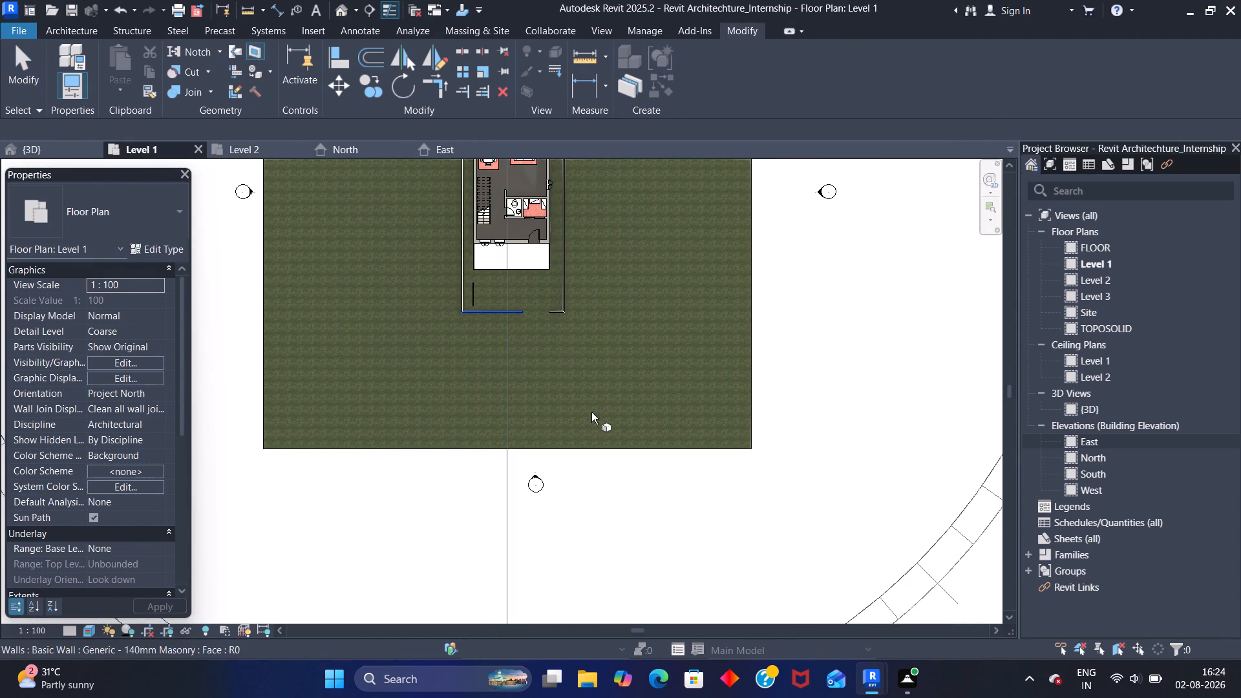
left_click(611, 449)
scroll(615, 440, "down", 5)
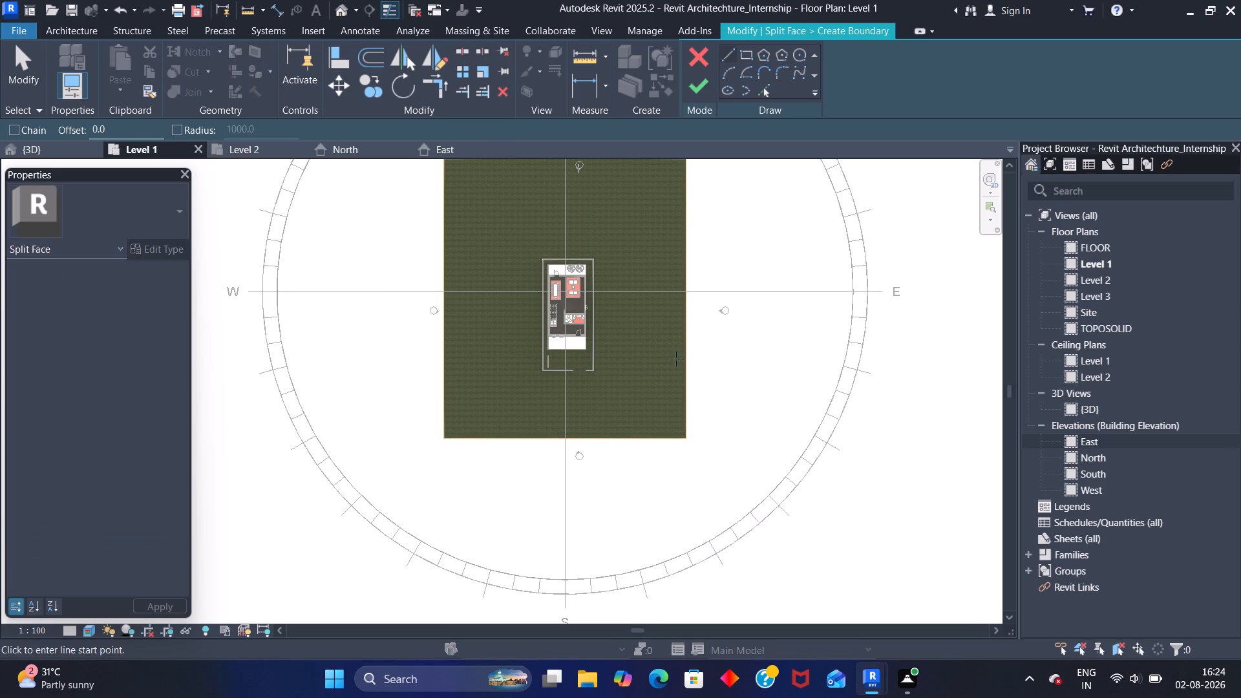
middle_click_drag(678, 364, 679, 443)
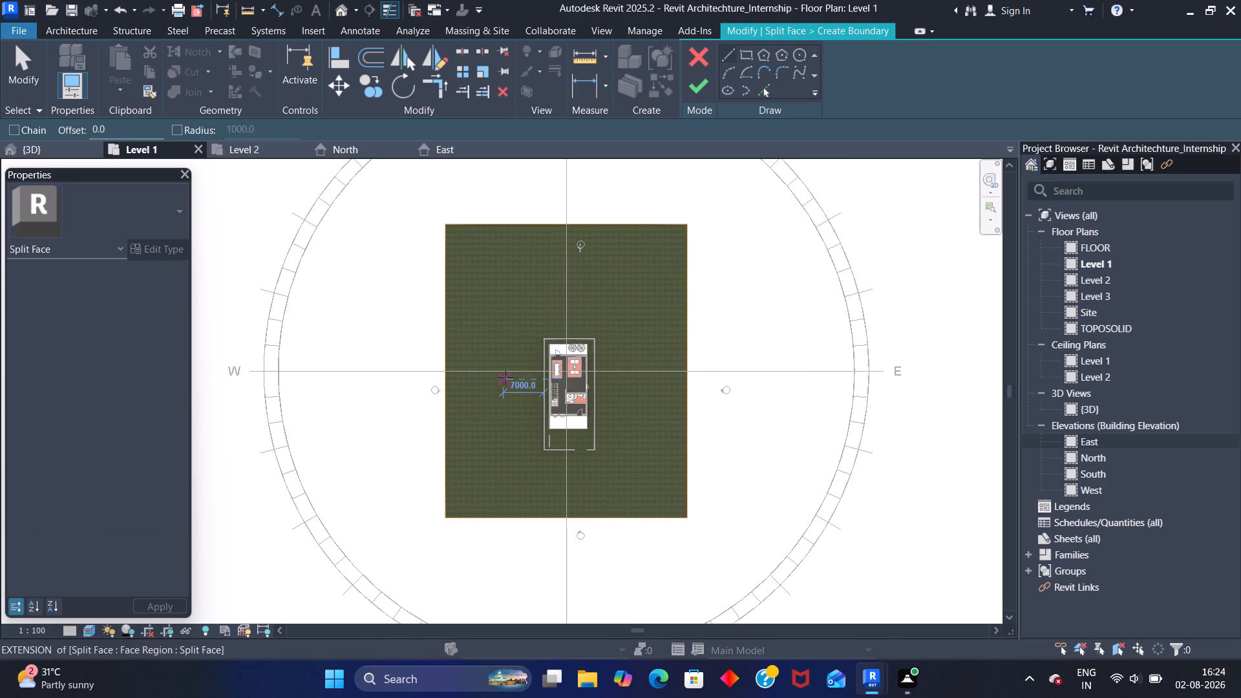
scroll(536, 344, "down", 2)
scroll(581, 381, "up", 2)
scroll(581, 381, "down", 2)
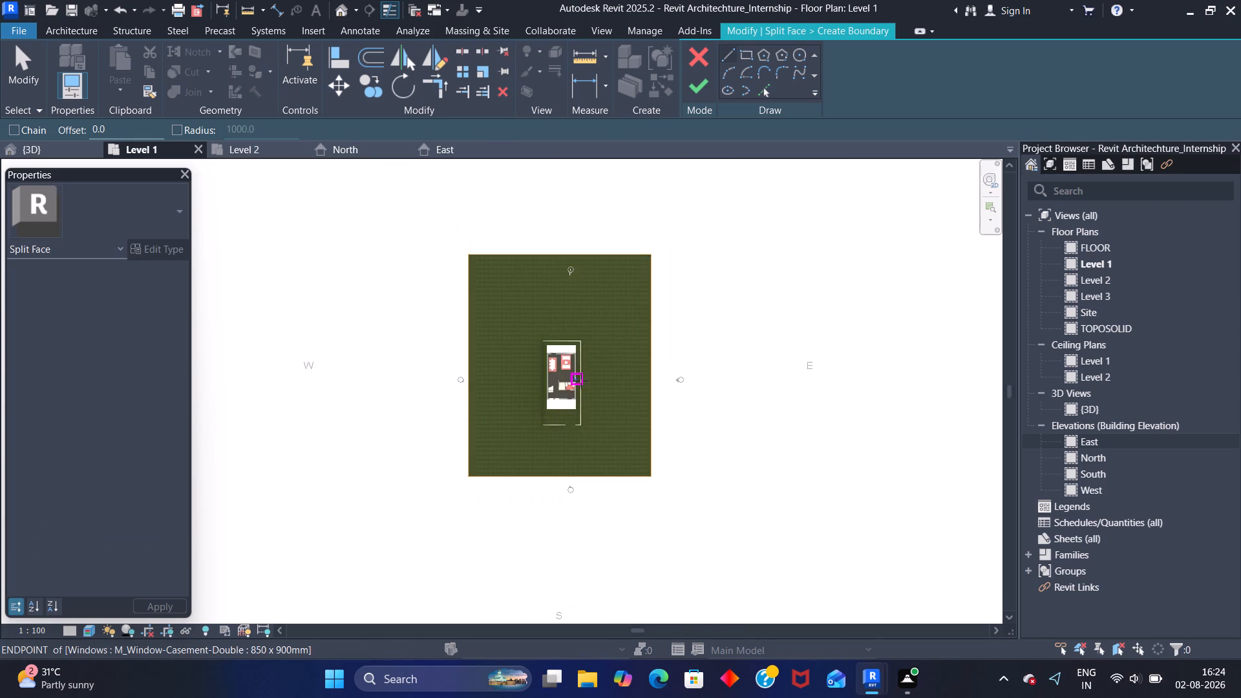
scroll(581, 381, "up", 1)
scroll(580, 382, "down", 1)
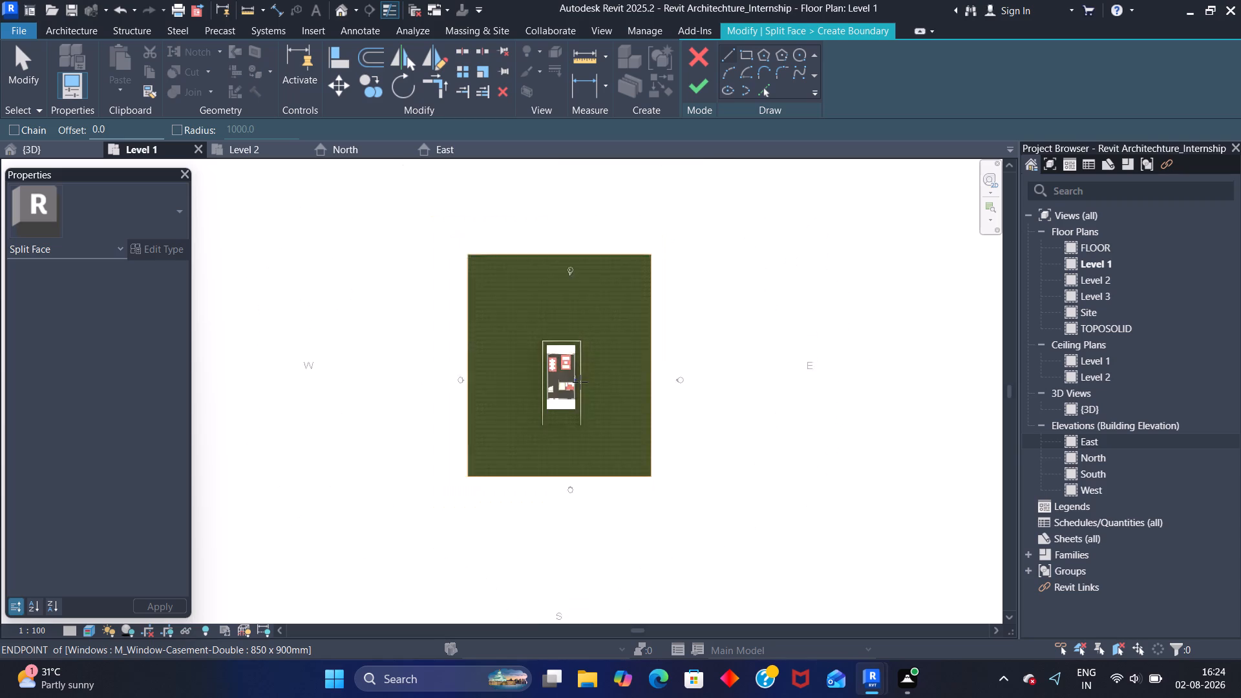
scroll(580, 382, "down", 1)
scroll(577, 389, "up", 11)
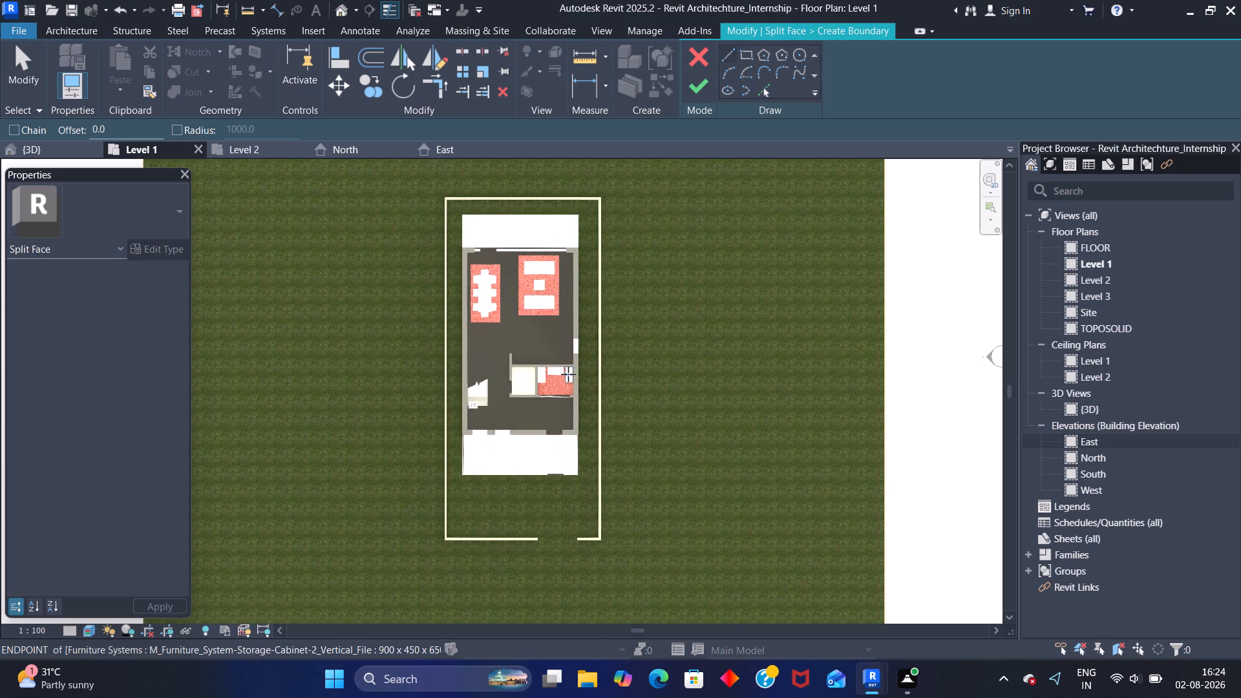
left_click(725, 51)
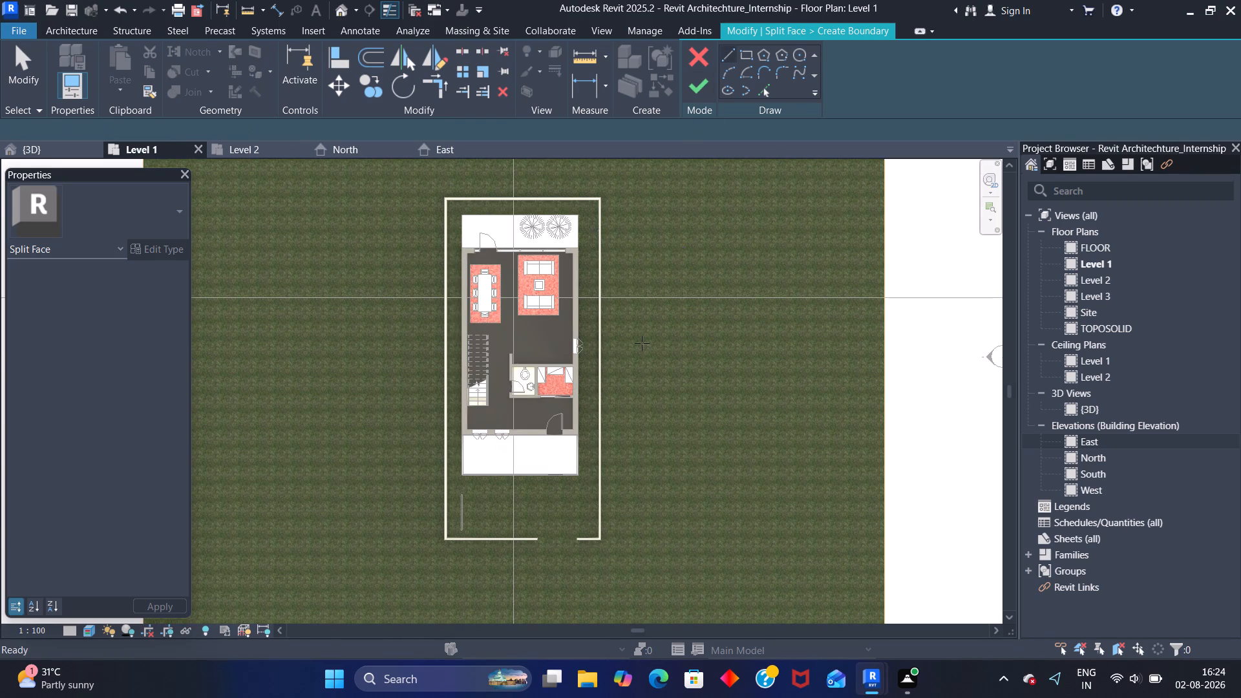
scroll(546, 514, "up", 6)
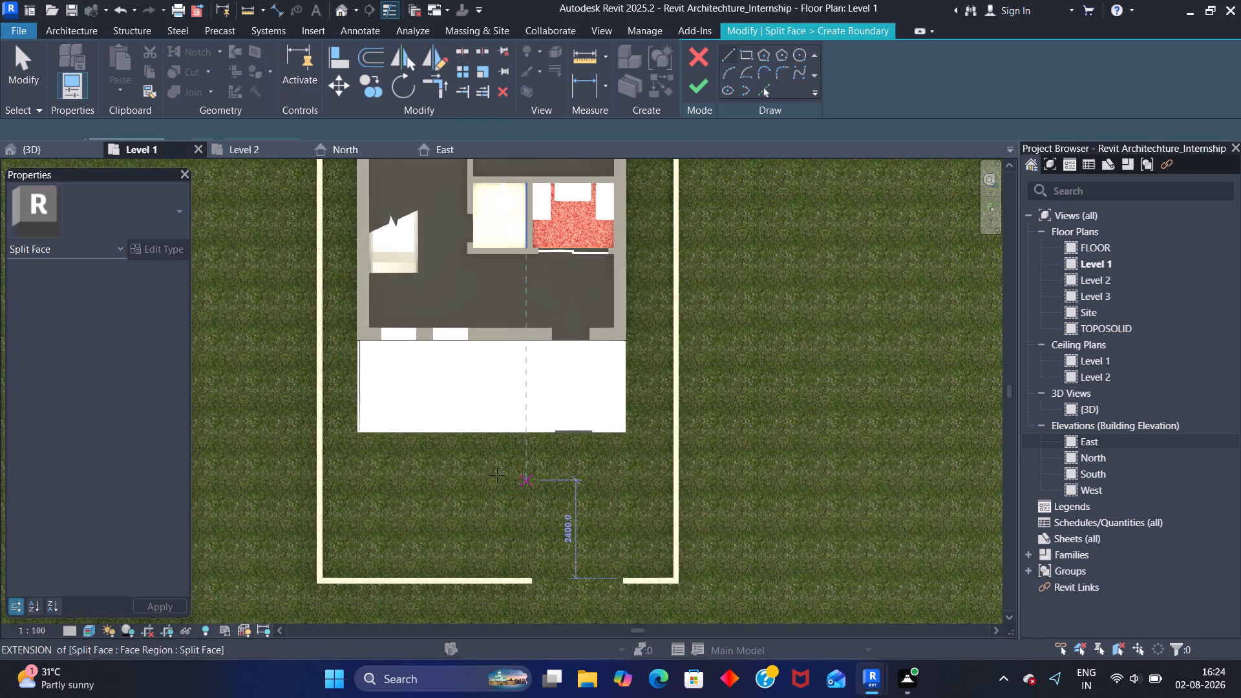
Set the floor plan's visual style to Hidden Line.
left_click(87, 631)
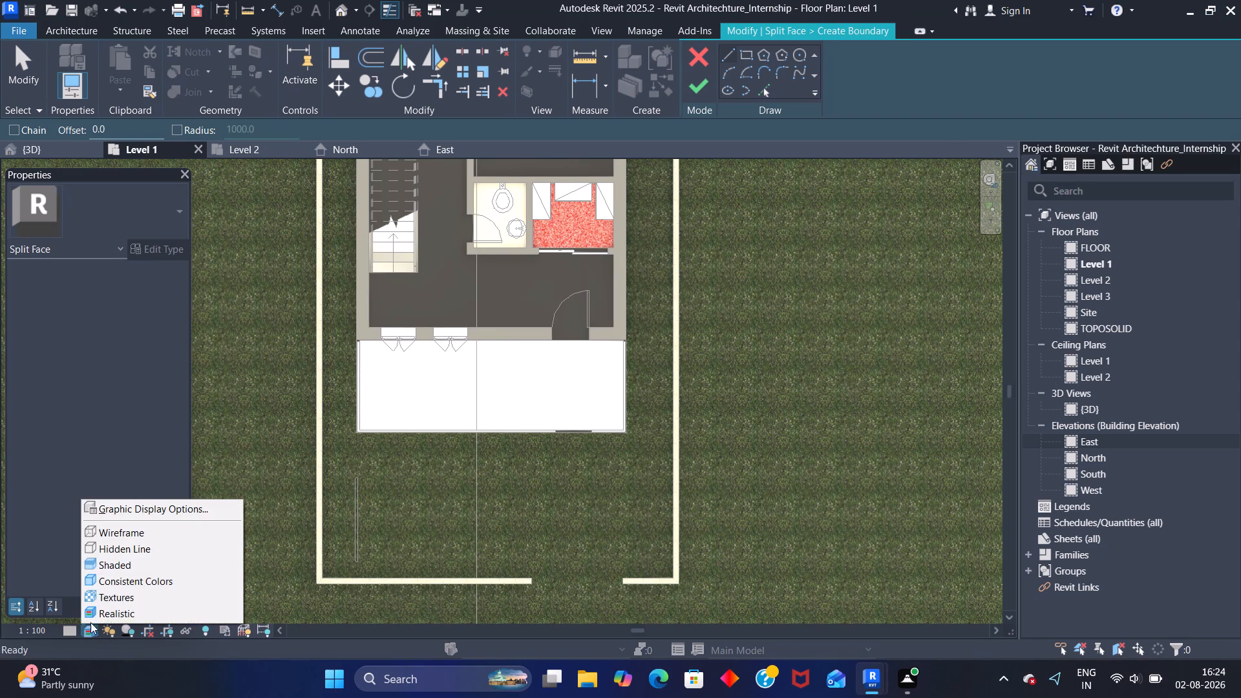
left_click(129, 551)
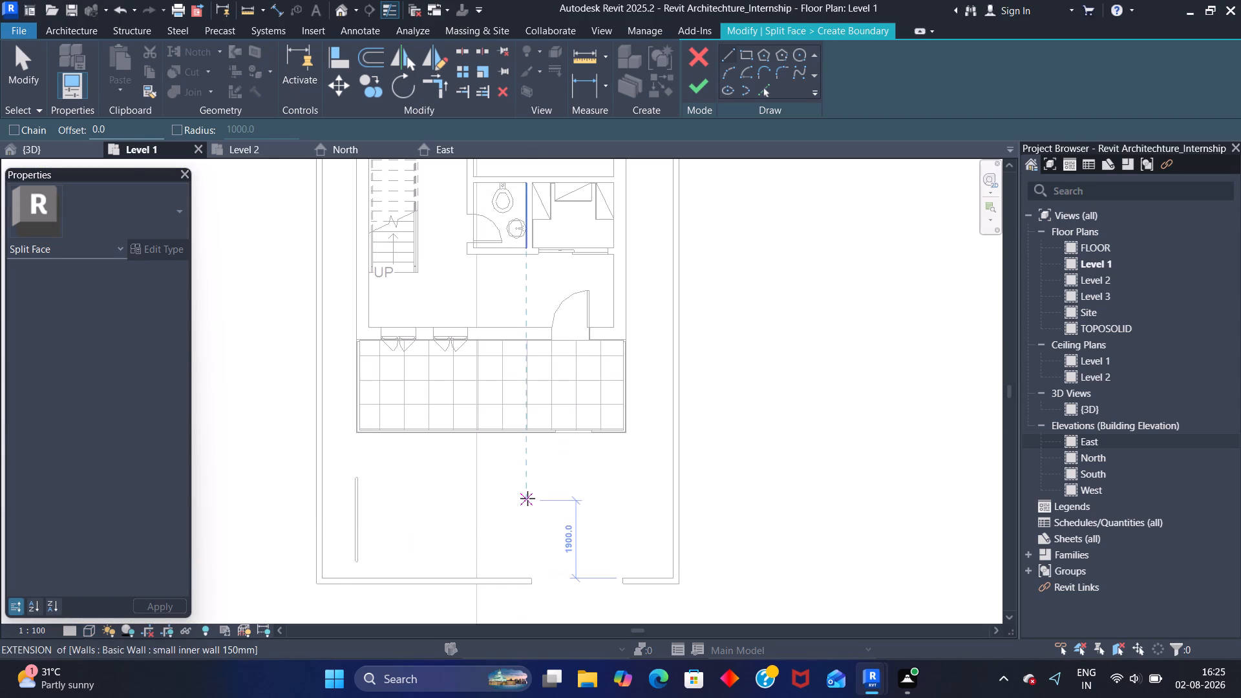
Sketch the path's left edge as a 2900 mm vertical line from the left end of the porch opening towards the boundary-wall gap.
scroll(527, 498, "up", 6)
middle_click_drag(527, 481, 502, 320)
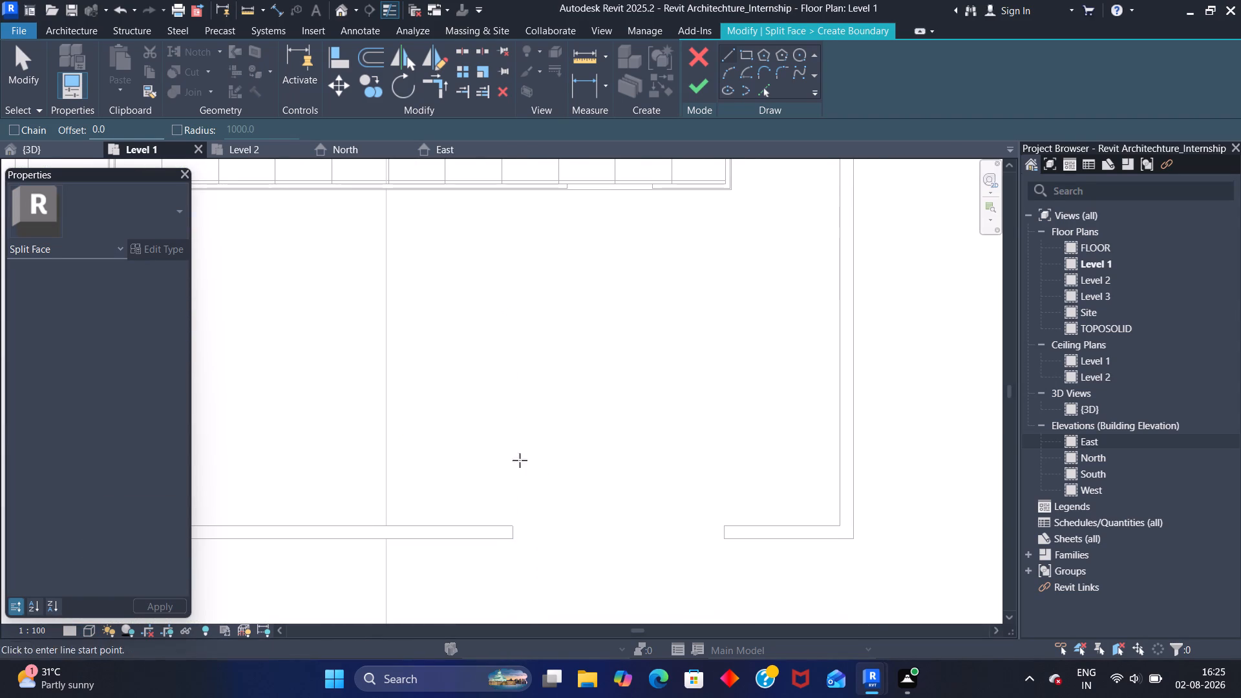
scroll(514, 513, "up", 3)
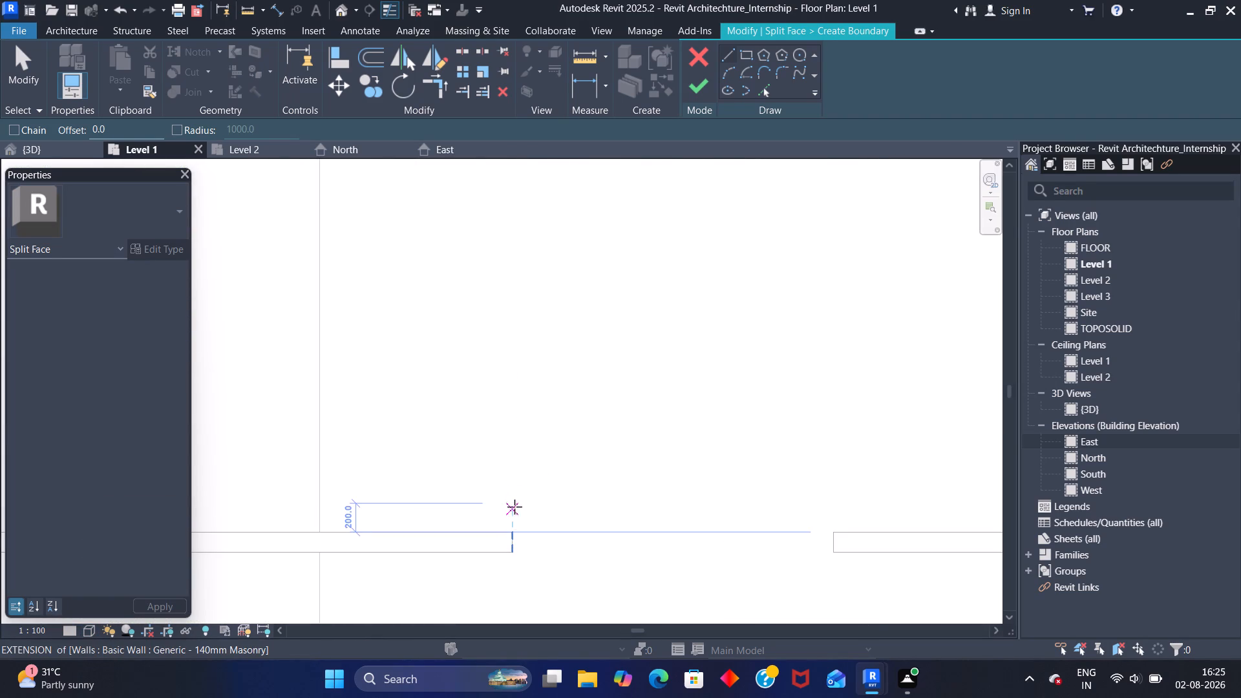
scroll(514, 507, "up", 1)
scroll(488, 359, "down", 7)
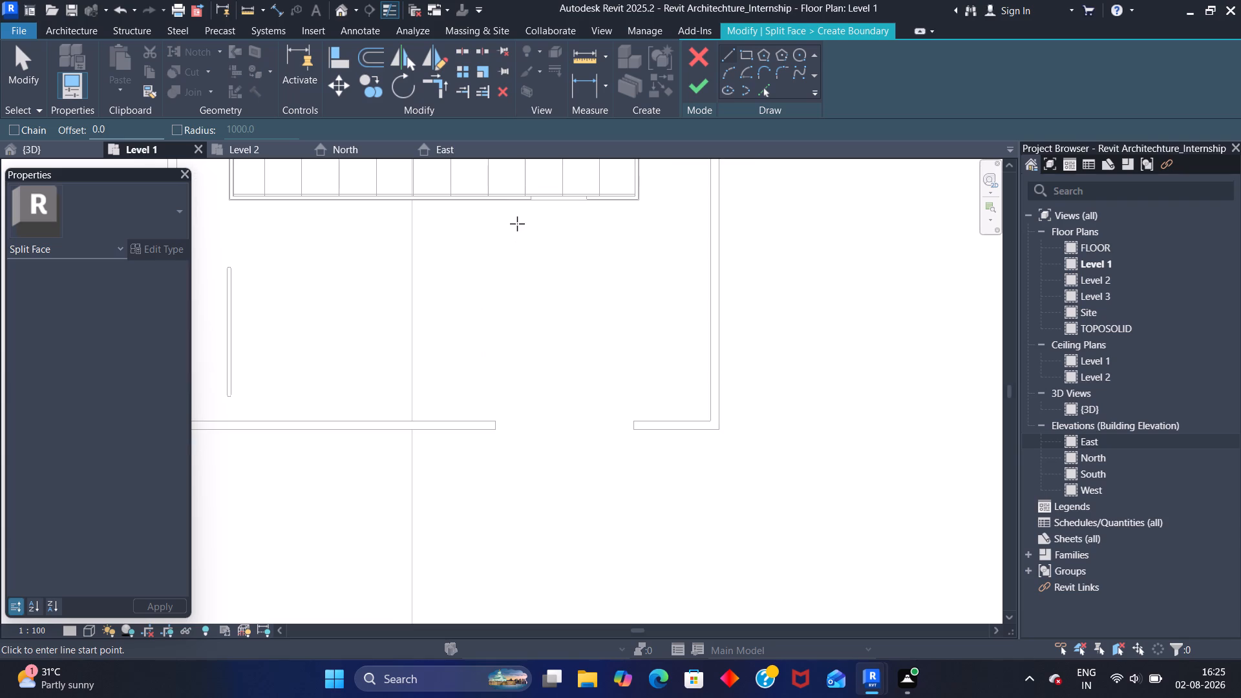
scroll(534, 214, "up", 5)
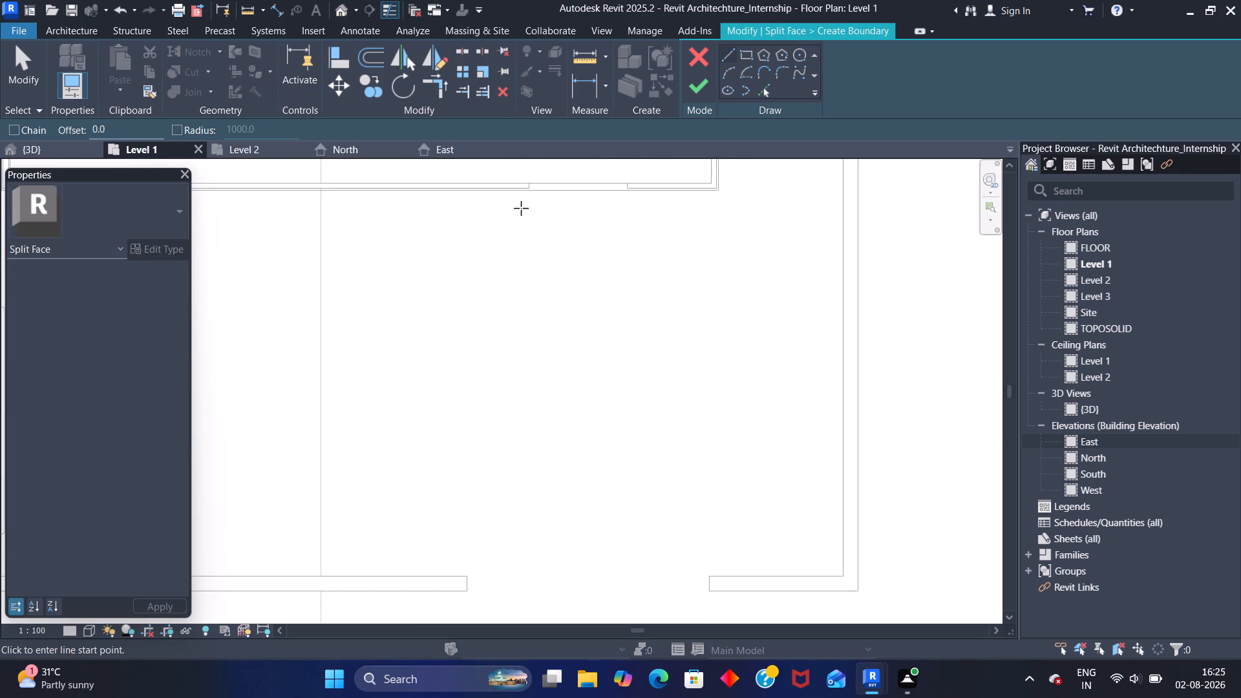
scroll(521, 208, "up", 2)
middle_click_drag(525, 196, 531, 222)
scroll(520, 215, "up", 5)
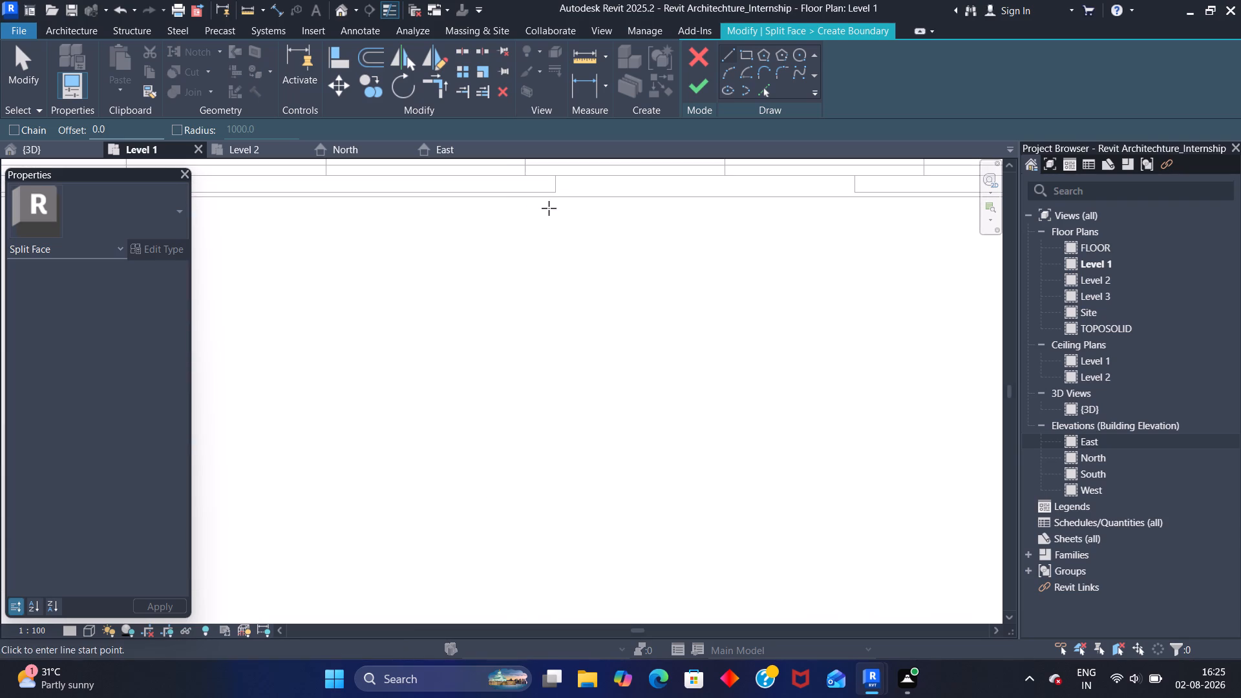
left_click(556, 203)
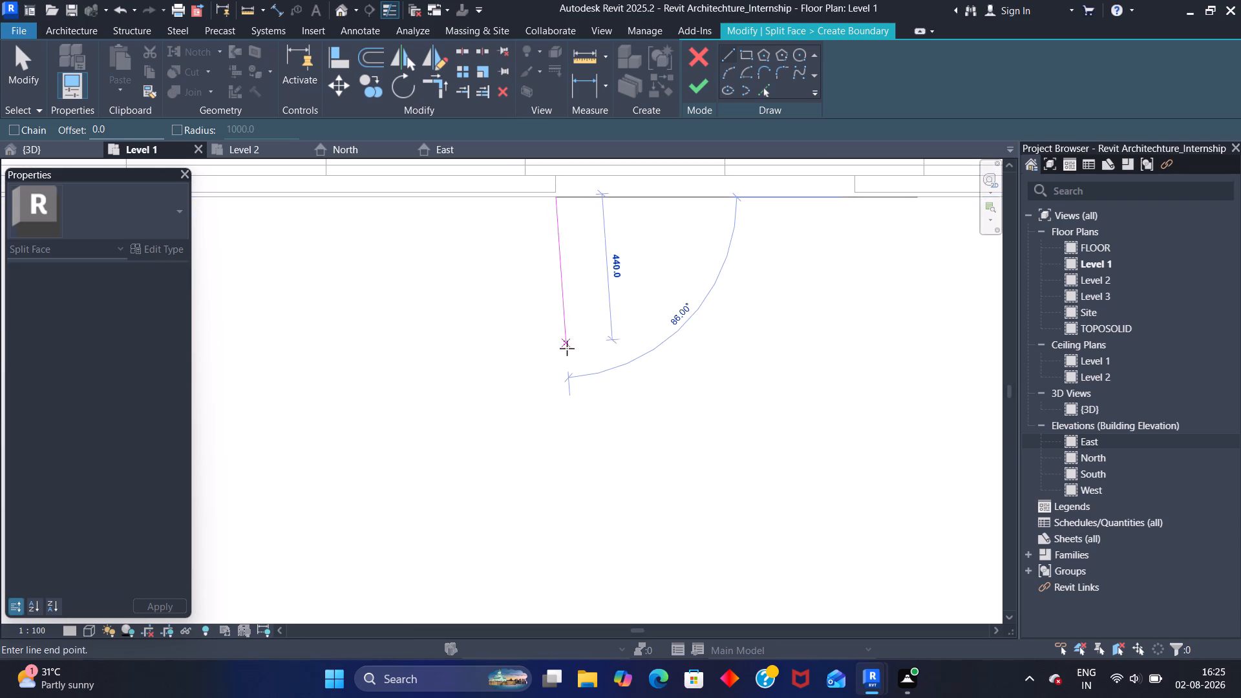
scroll(567, 386, "down", 7)
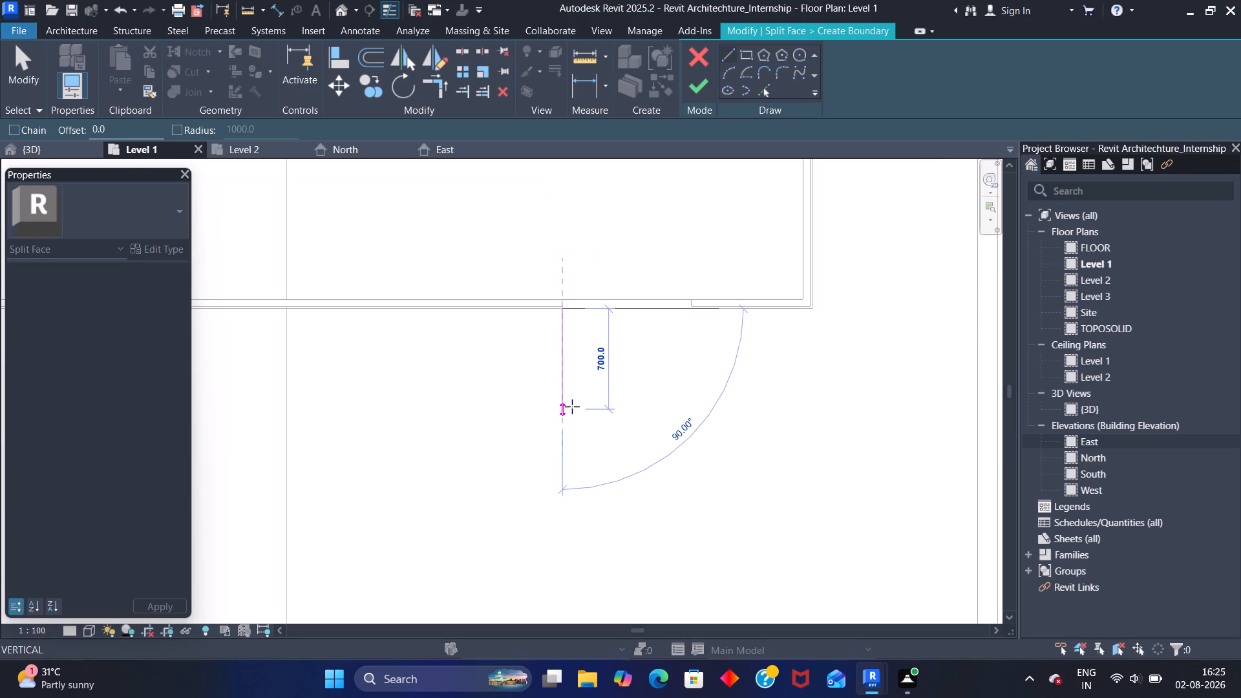
middle_click_drag(568, 405, 506, 204)
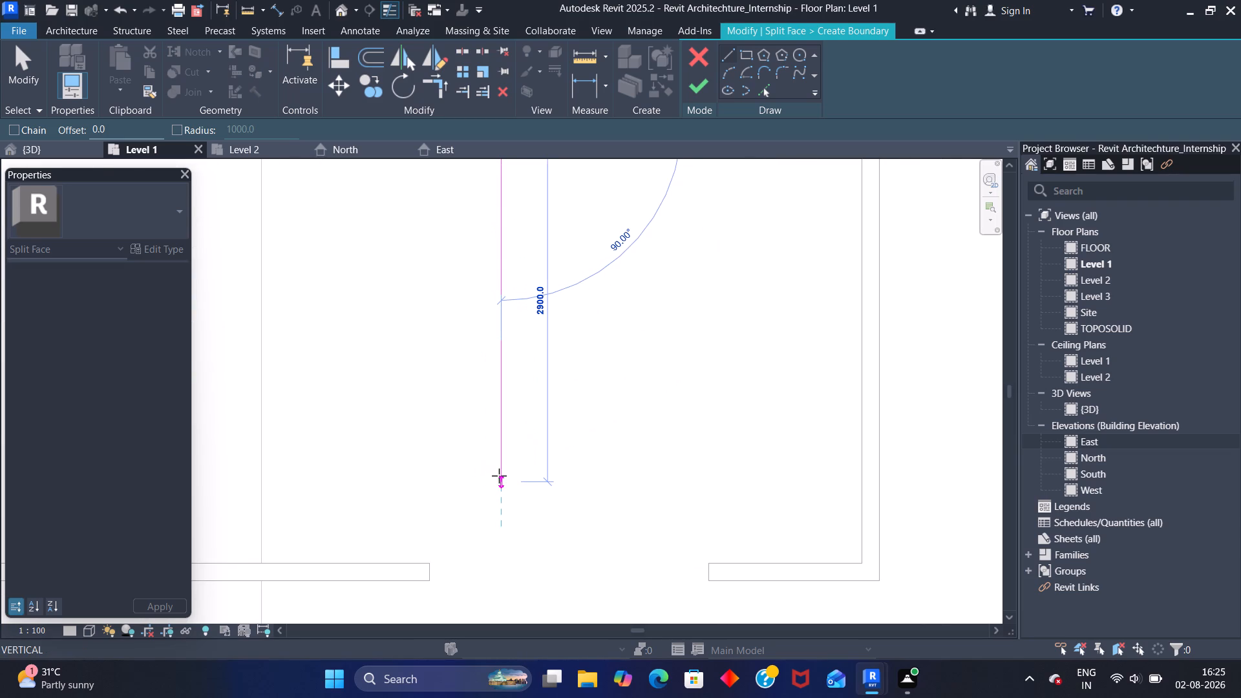
left_click(500, 476)
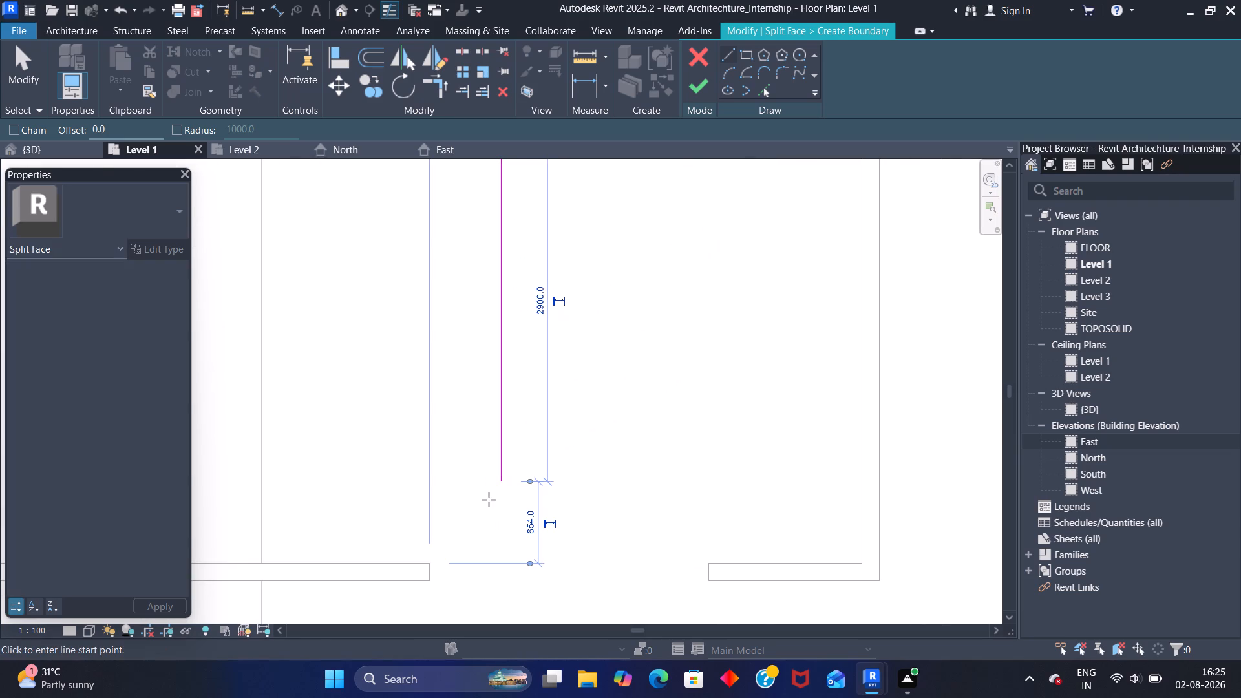
Continue the boundary with a diagonal from the left edge's lower end to just beside the gap's left inner corner.
left_click(500, 480)
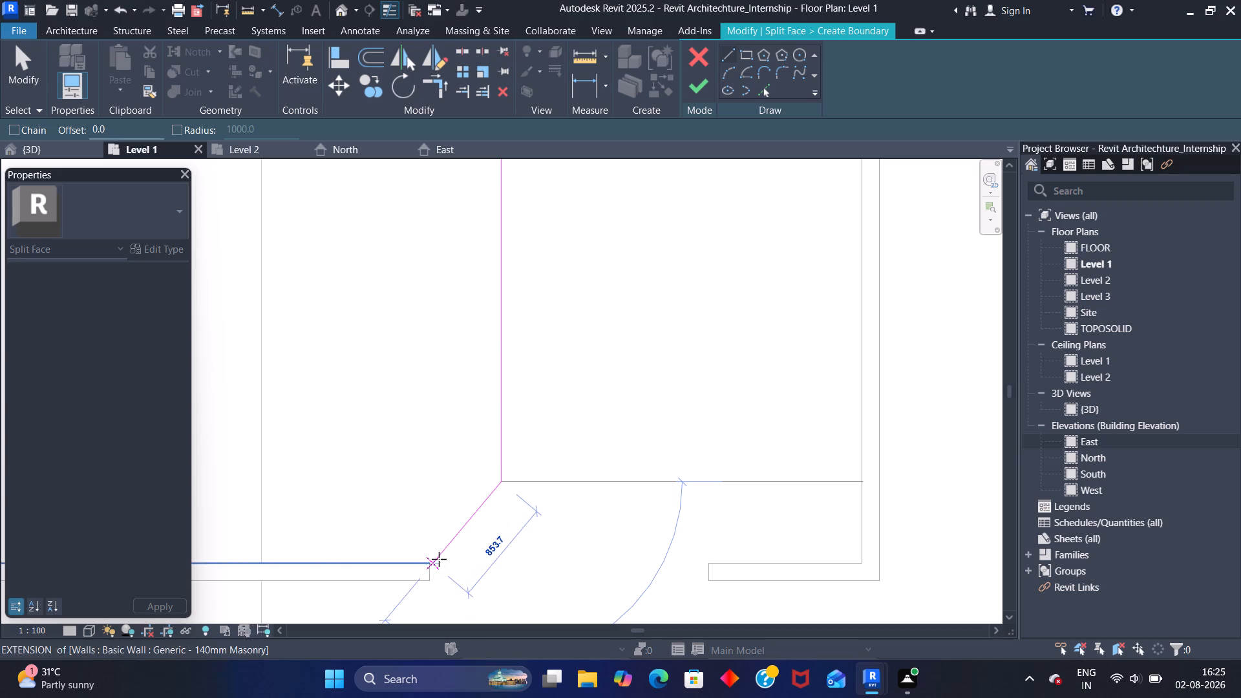
scroll(450, 549, "up", 5)
middle_click_drag(451, 546, 478, 377)
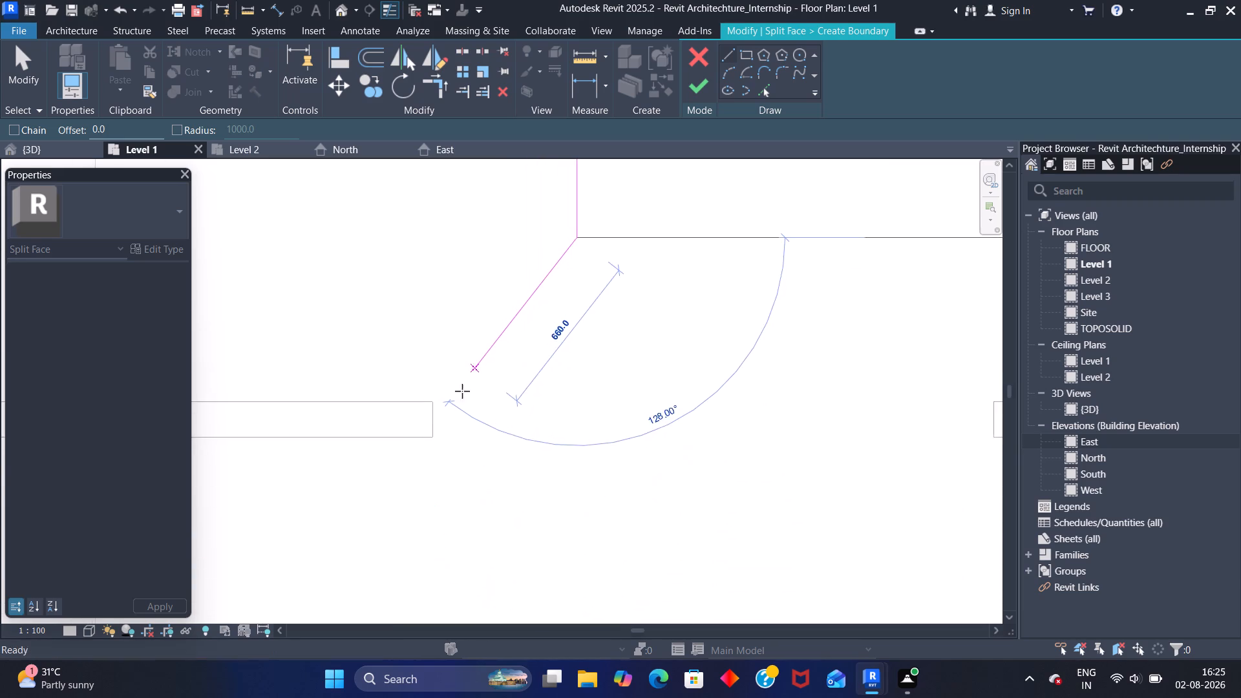
scroll(441, 401, "up", 13)
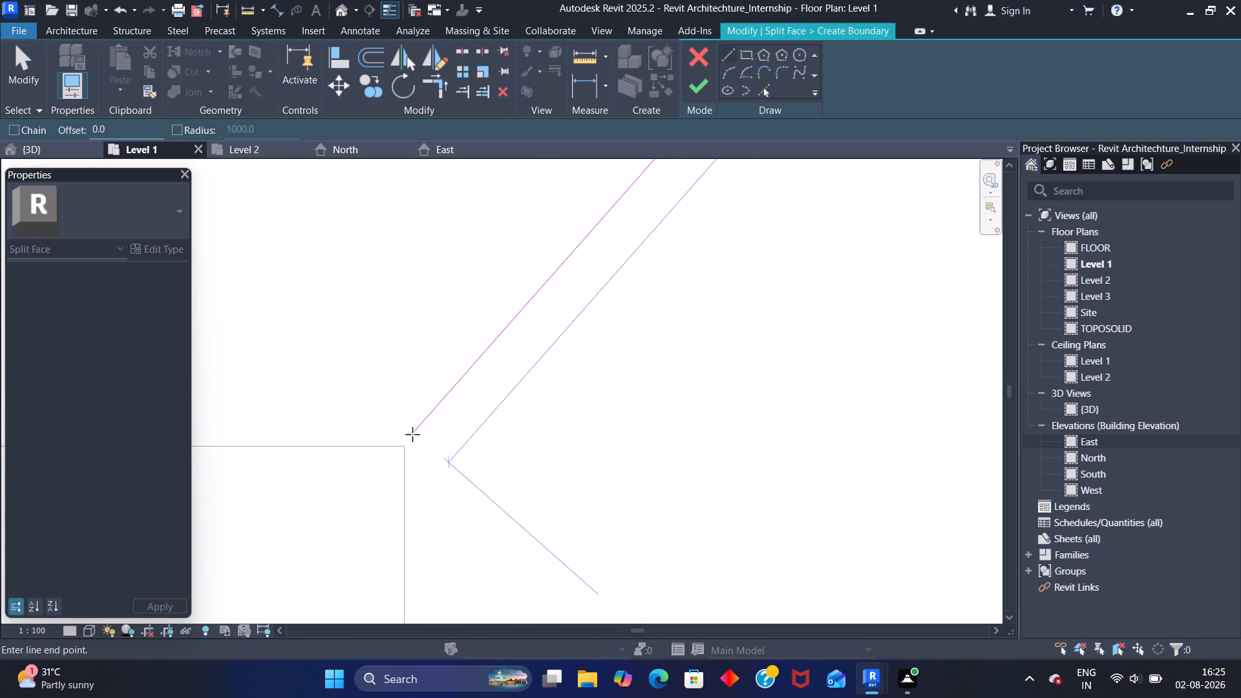
left_click(412, 434)
Draw a horizontal boundary line about 2227 mm long across the boundary-wall gap from the diagonal's lower end to the gap's right side.
scroll(513, 422, "down", 1)
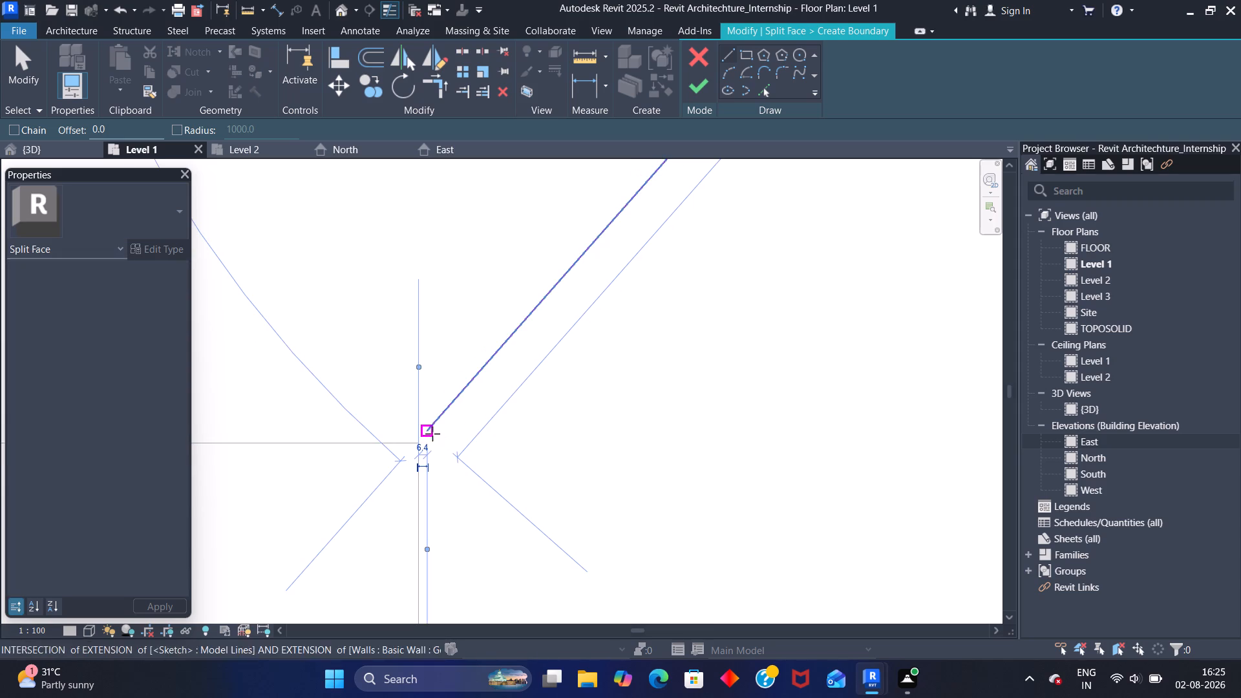
left_click(429, 430)
scroll(509, 423, "down", 8)
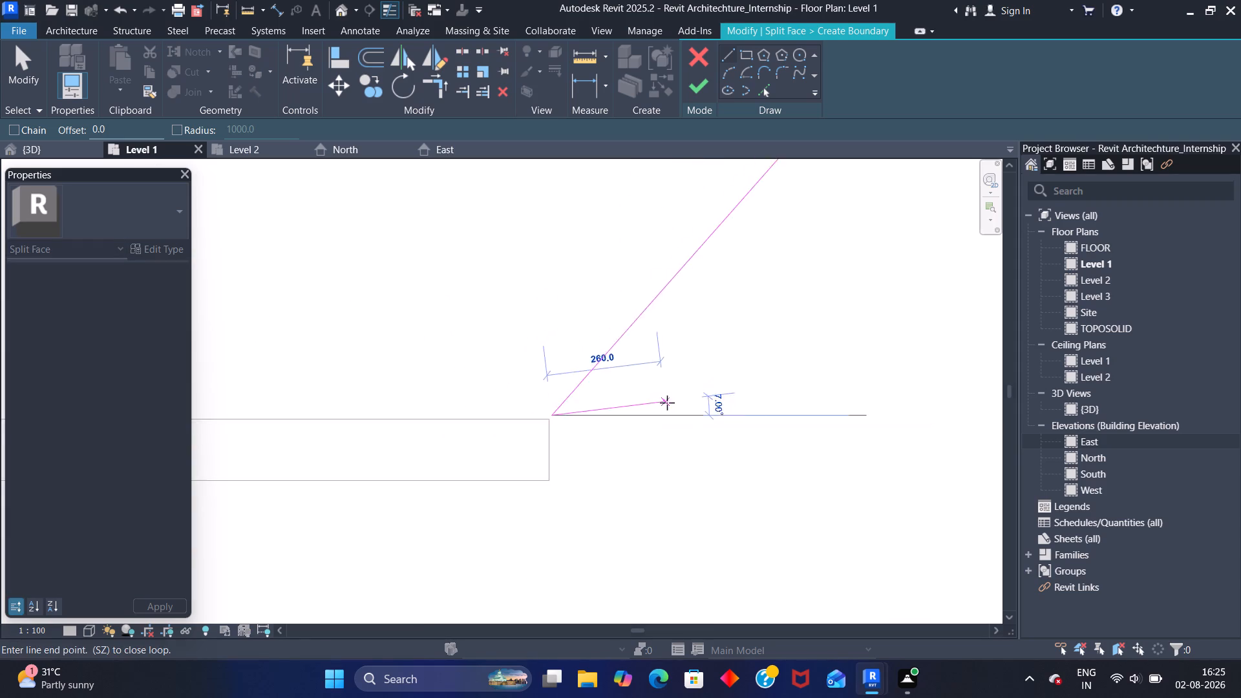
scroll(667, 403, "down", 3)
middle_click_drag(693, 407, 376, 414)
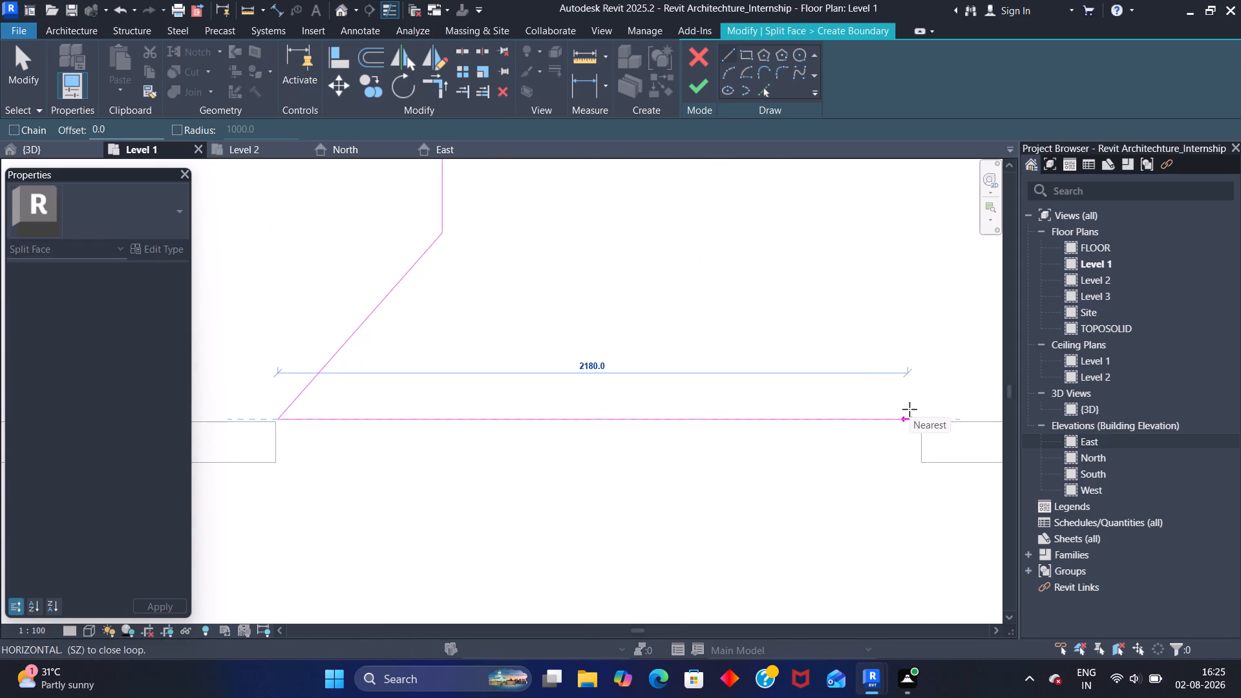
left_click(916, 407)
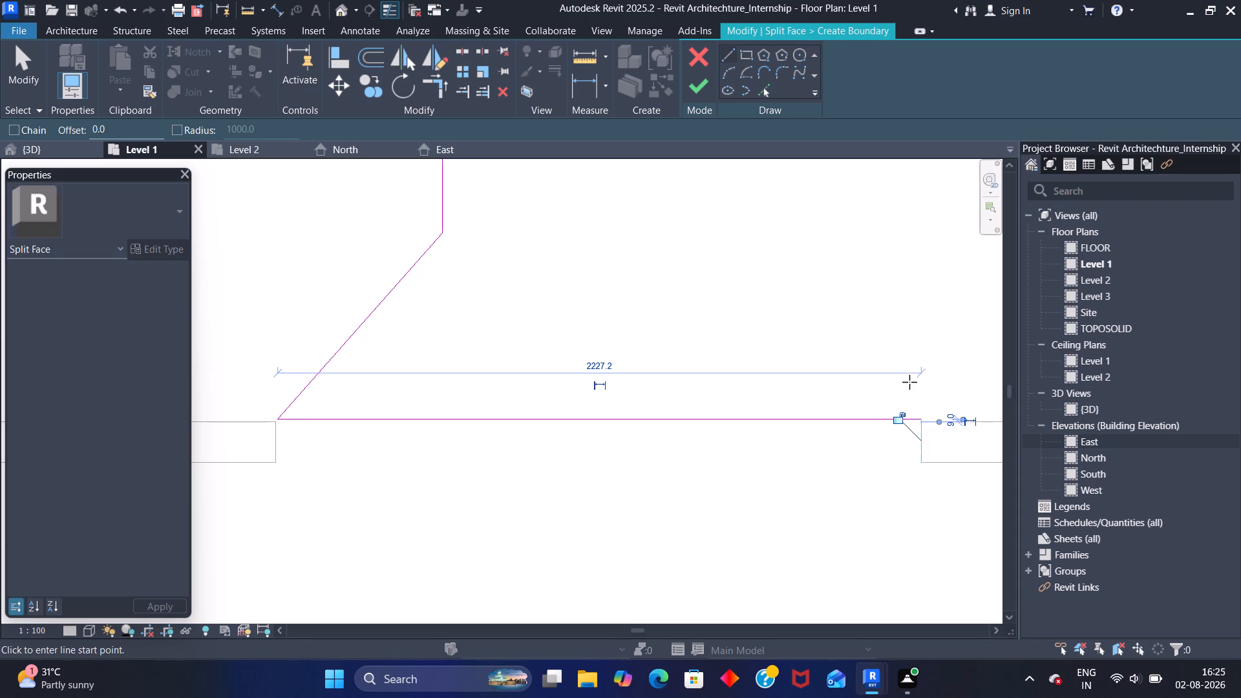
Draw the path's top edge along the porch floor edge, from the left edge's upper end to the right end of the porch opening.
scroll(922, 425, "up", 5)
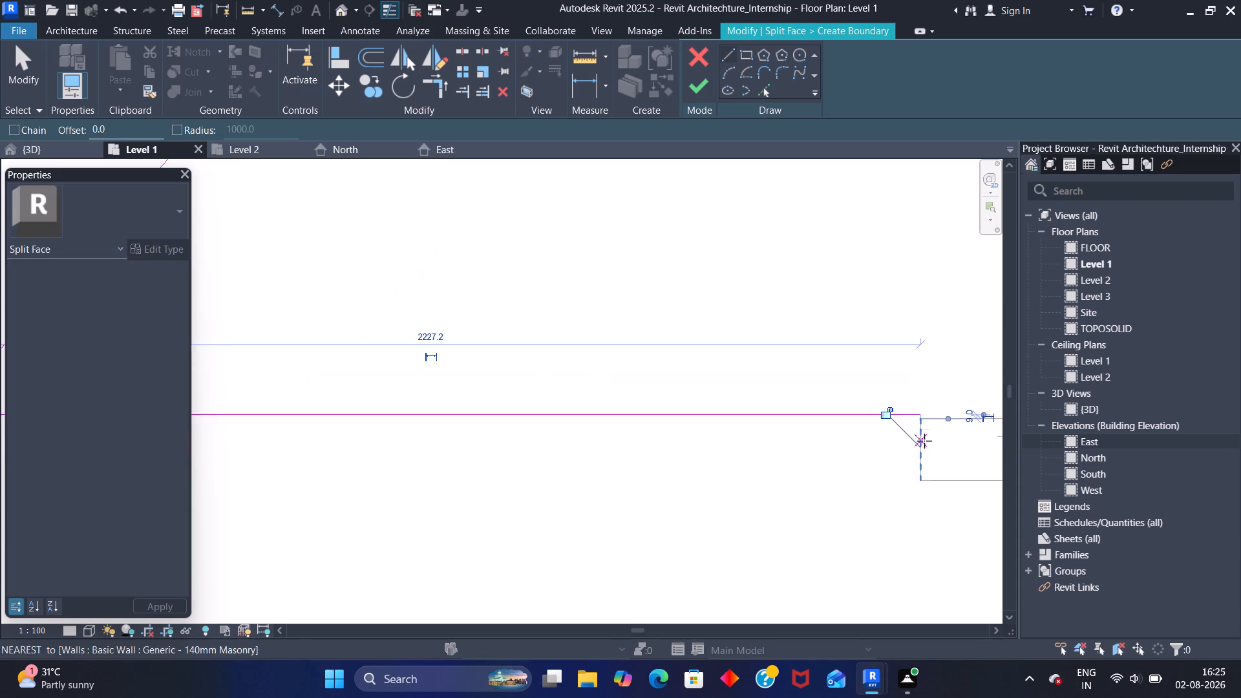
scroll(924, 441, "up", 9)
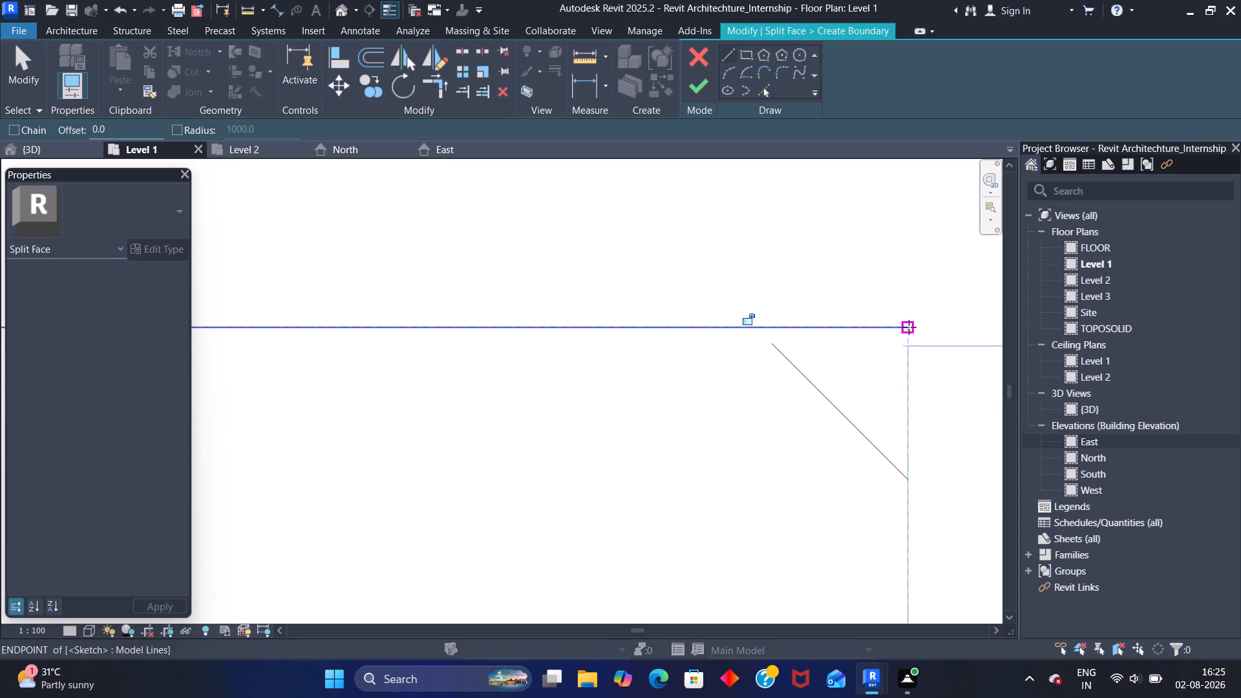
scroll(752, 294, "down", 1)
middle_click_drag(635, 246, 639, 354)
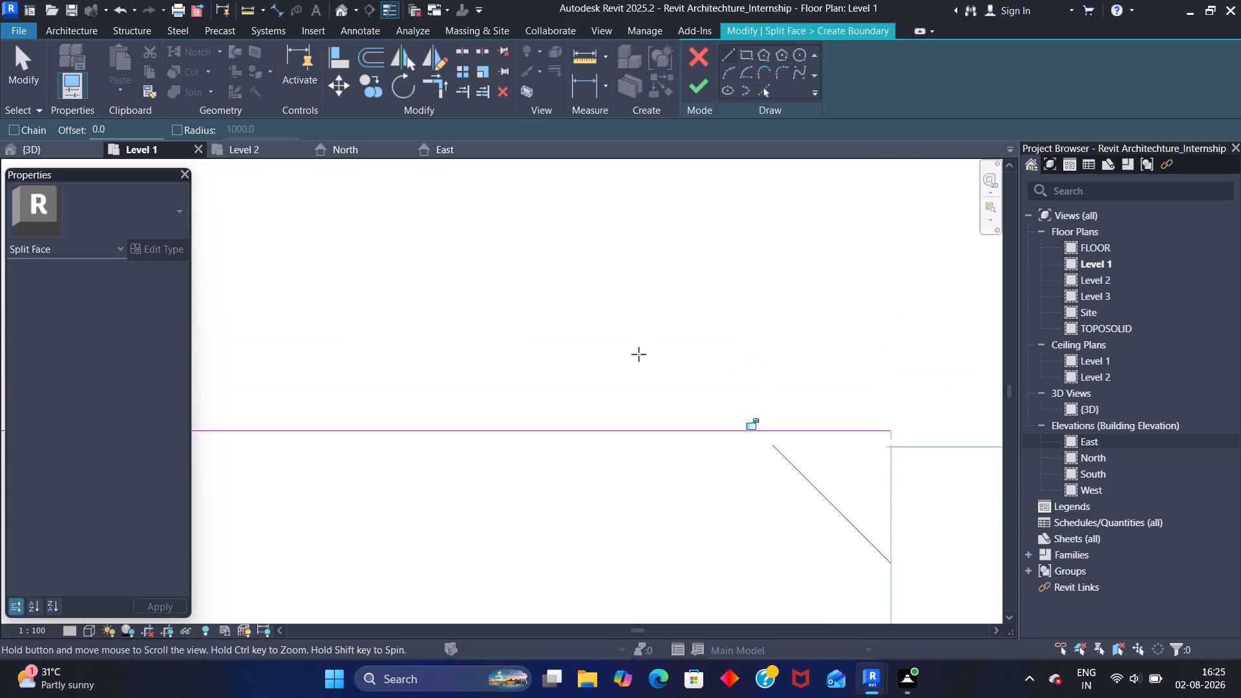
middle_click_drag(639, 354, 639, 354)
scroll(628, 352, "down", 20)
scroll(628, 352, "down", 1)
middle_click_drag(535, 250, 536, 294)
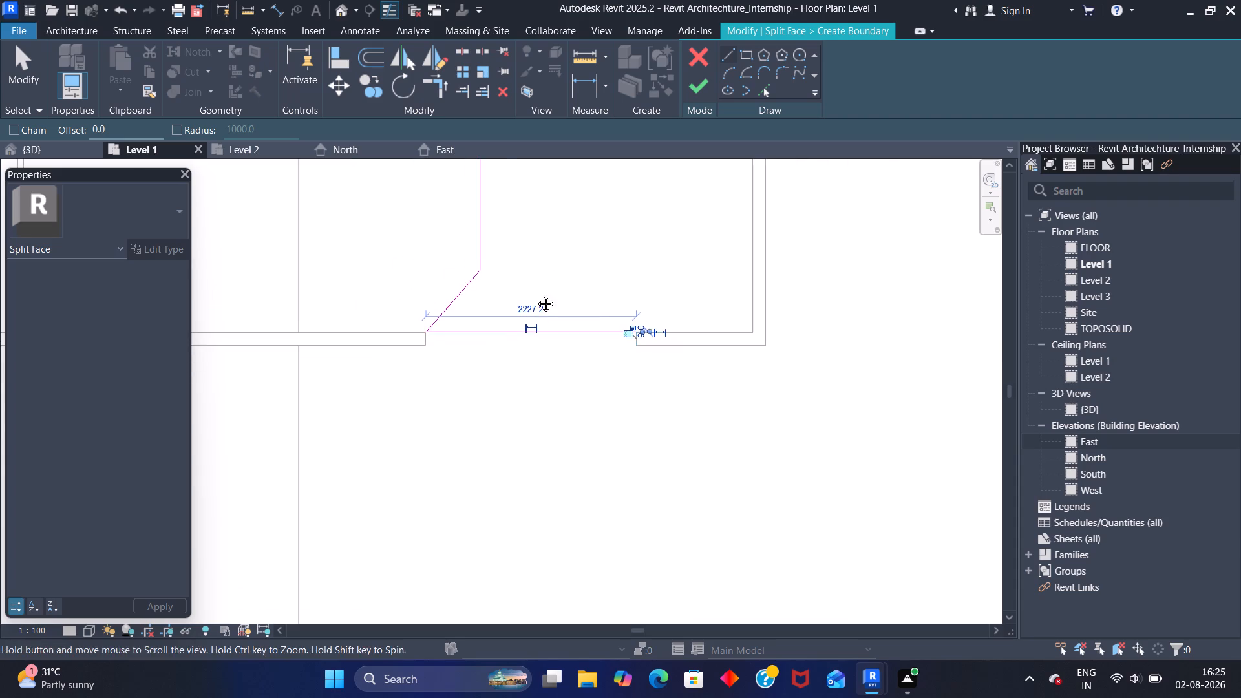
middle_click_drag(536, 294, 561, 385)
scroll(524, 260, "down", 4)
middle_click_drag(535, 256, 539, 355)
scroll(525, 290, "up", 3)
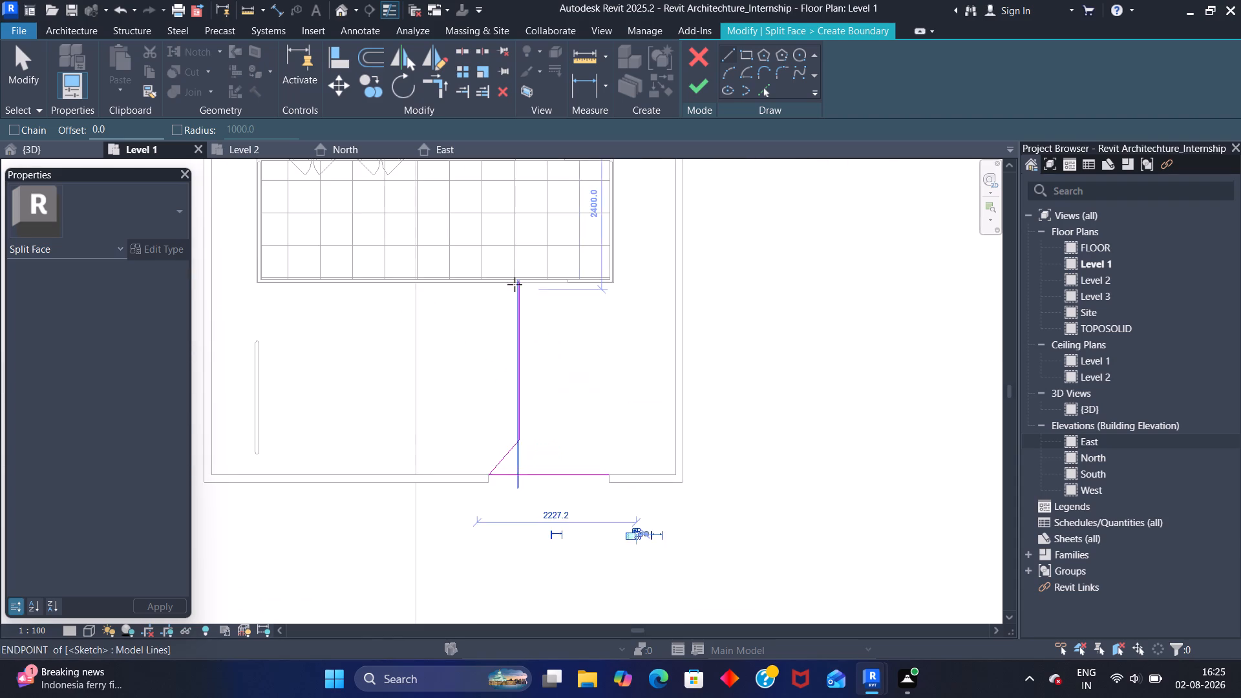
scroll(514, 284, "up", 12)
middle_click_drag(523, 253, 535, 327)
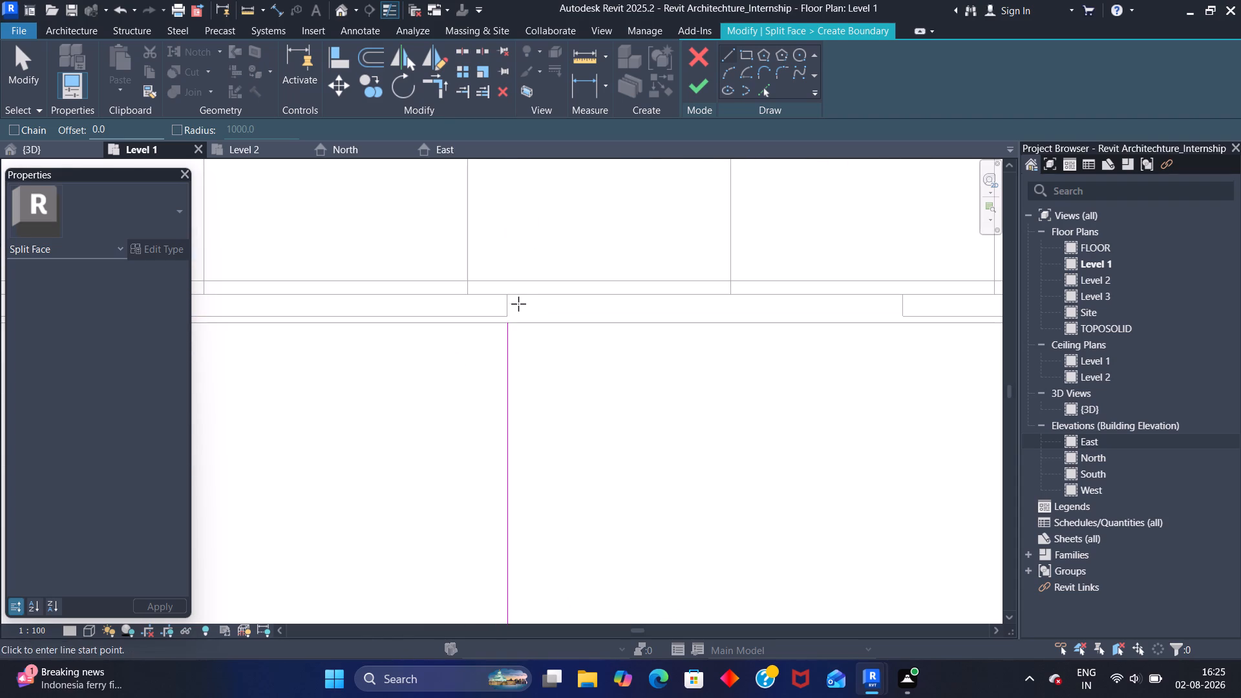
scroll(512, 300, "up", 18)
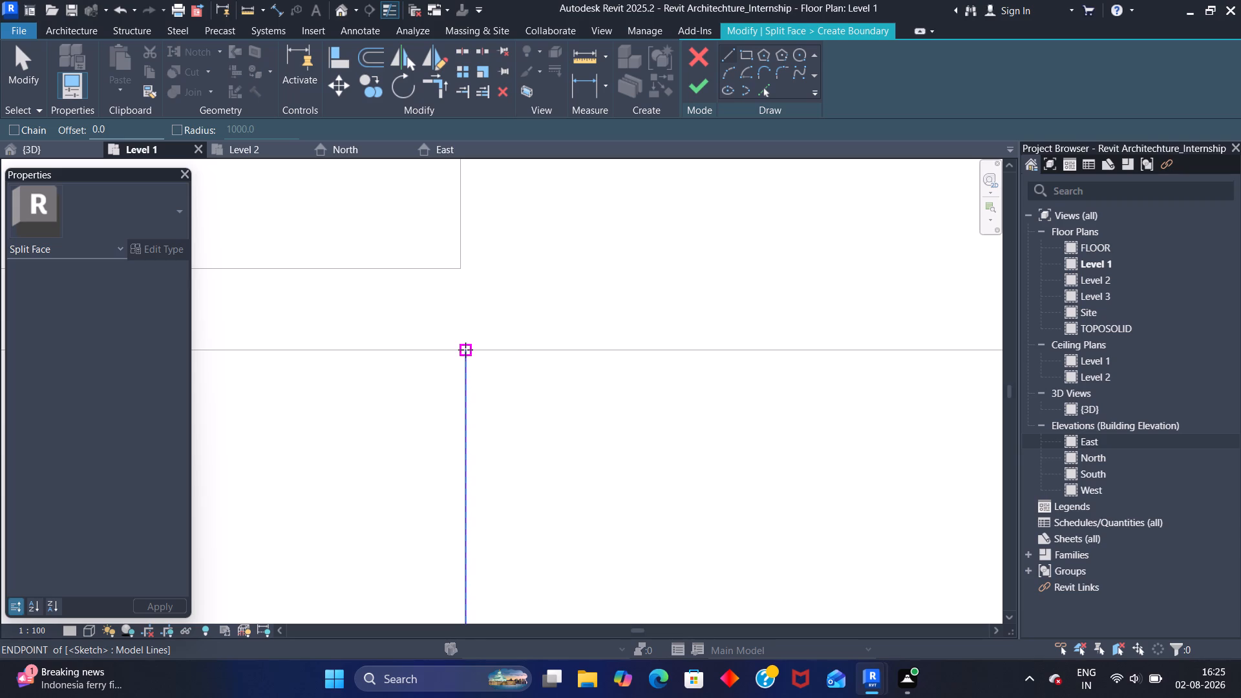
left_click(465, 350)
scroll(779, 343, "down", 7)
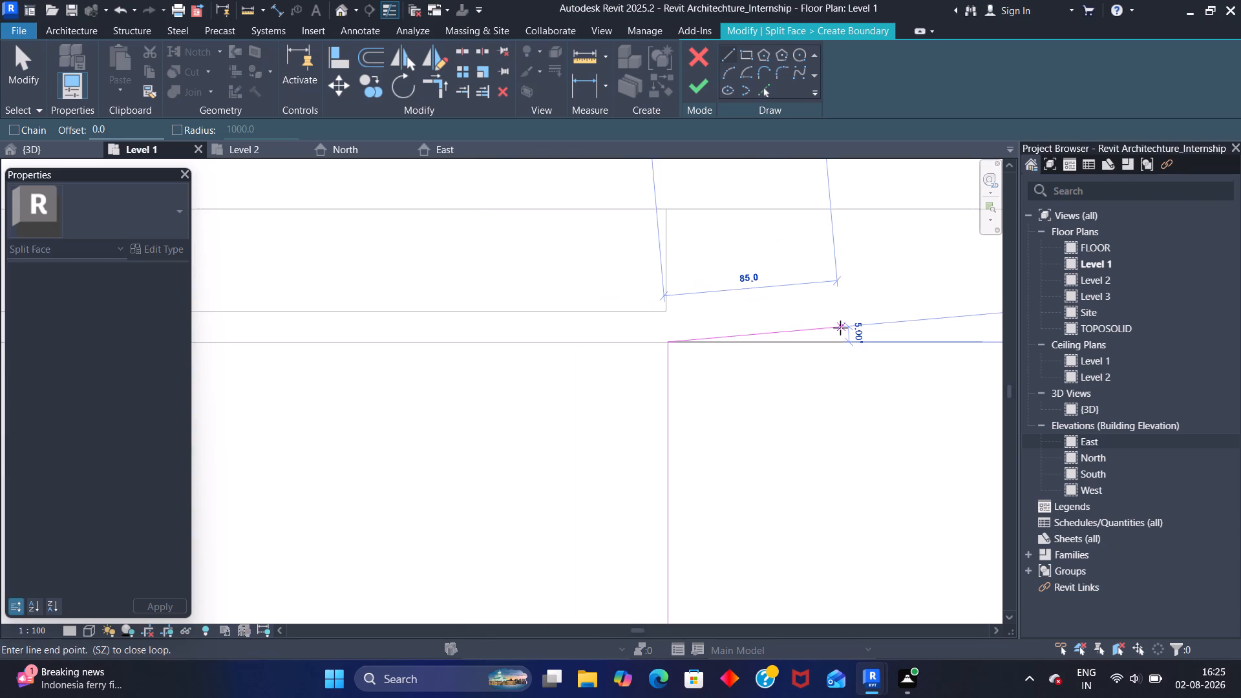
middle_click_drag(863, 334, 550, 351)
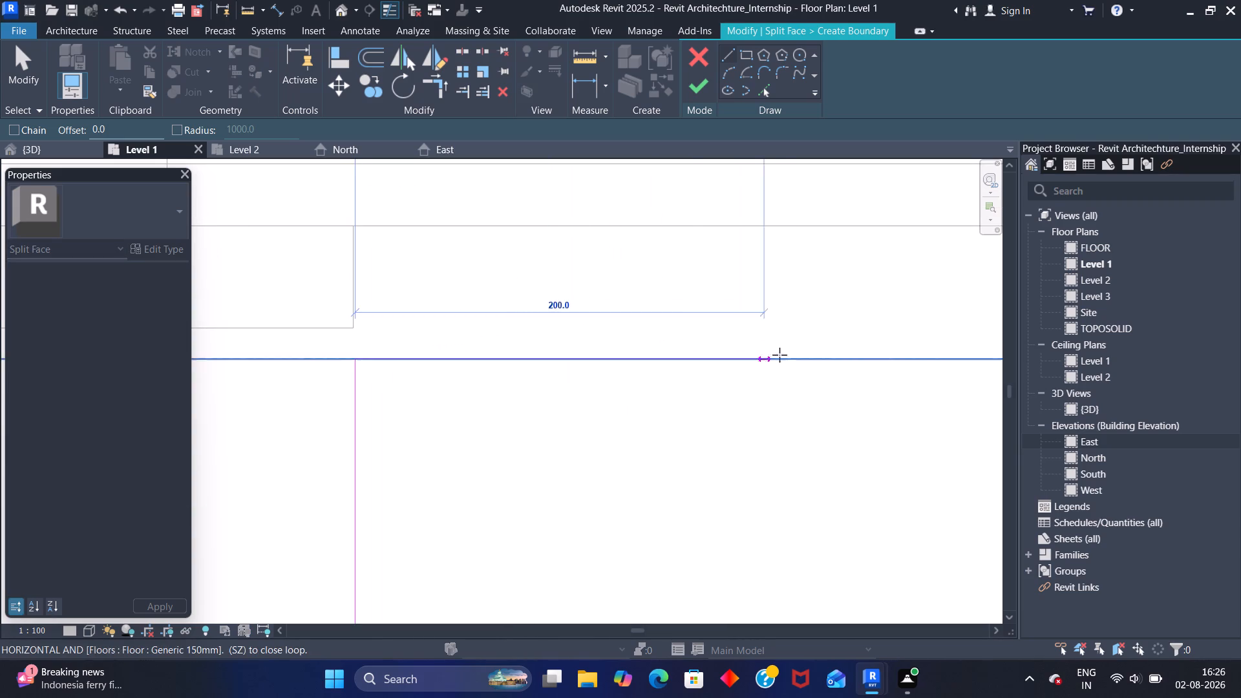
middle_click_drag(791, 348, 649, 362)
scroll(403, 143, "down", 7)
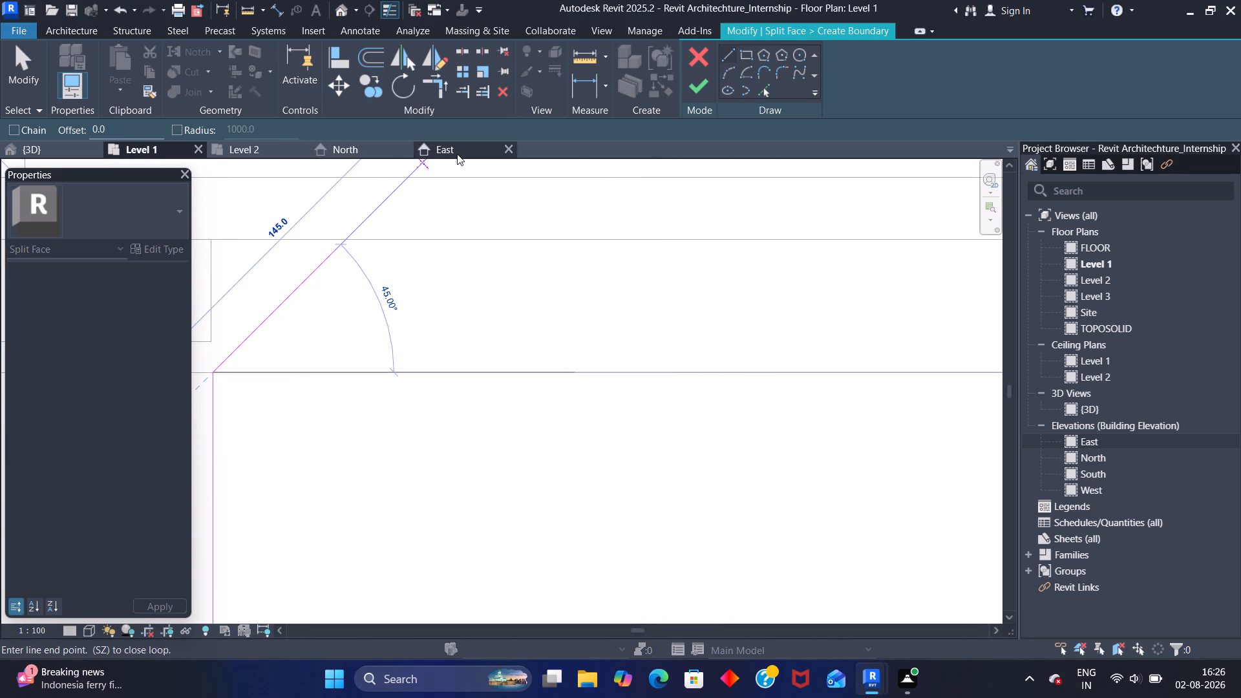
scroll(520, 246, "down", 14)
scroll(668, 252, "down", 1)
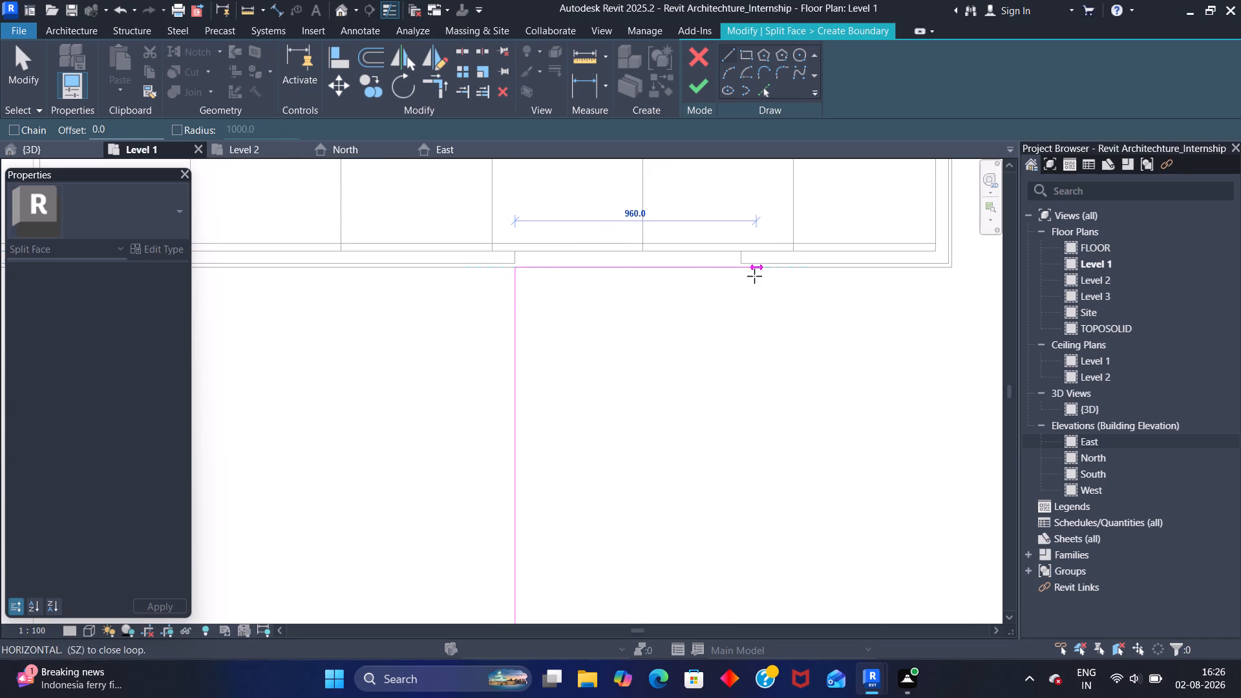
scroll(747, 274, "up", 13)
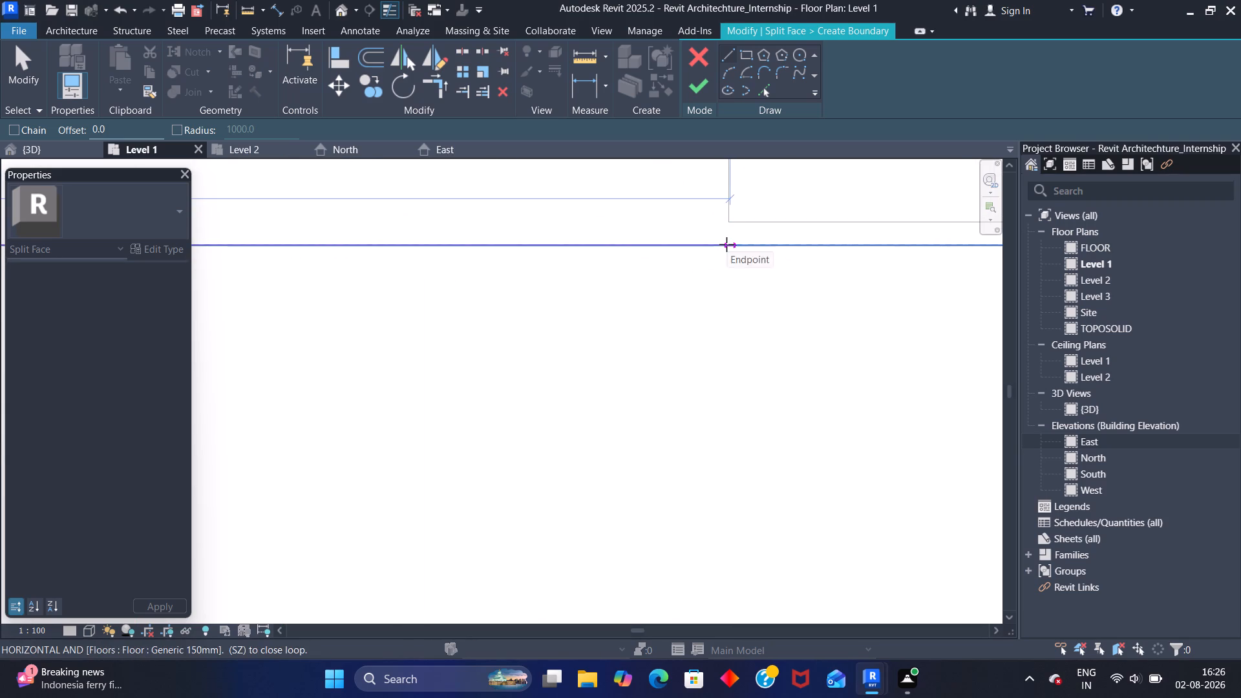
left_click(727, 244)
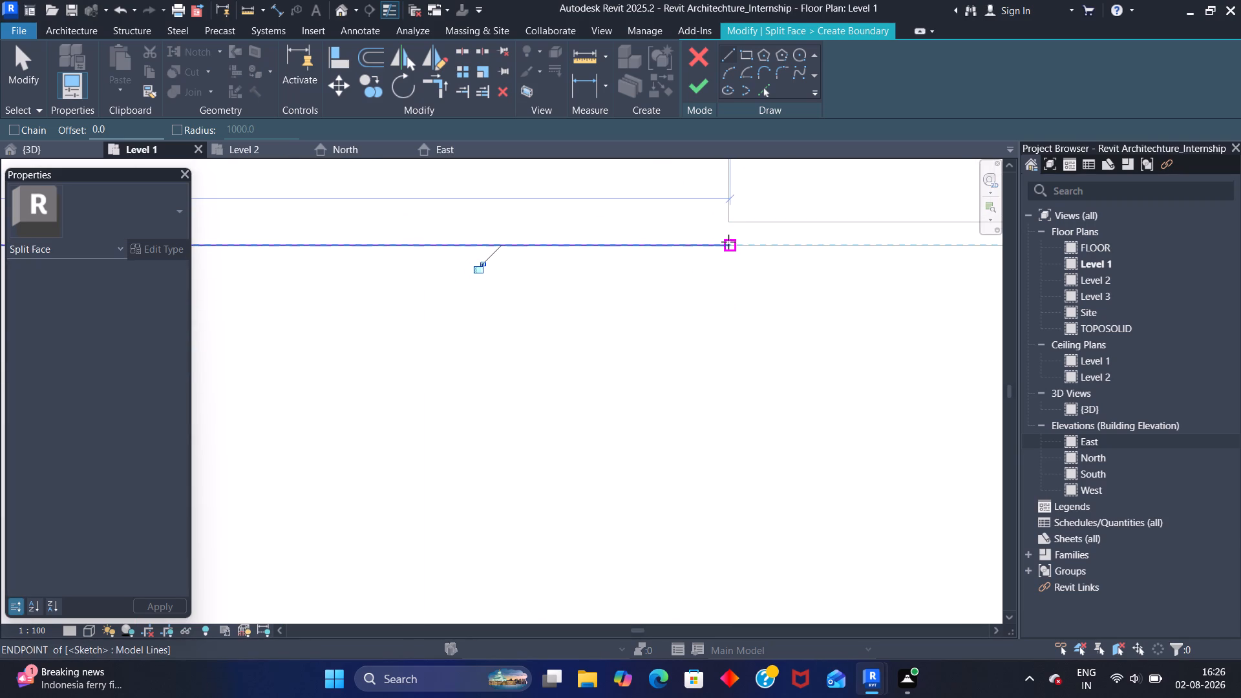
Sketch the path's right edge as a vertical line from the porch opening's right end to about 665 mm short of the gap line.
left_click(727, 246)
scroll(735, 375, "down", 9)
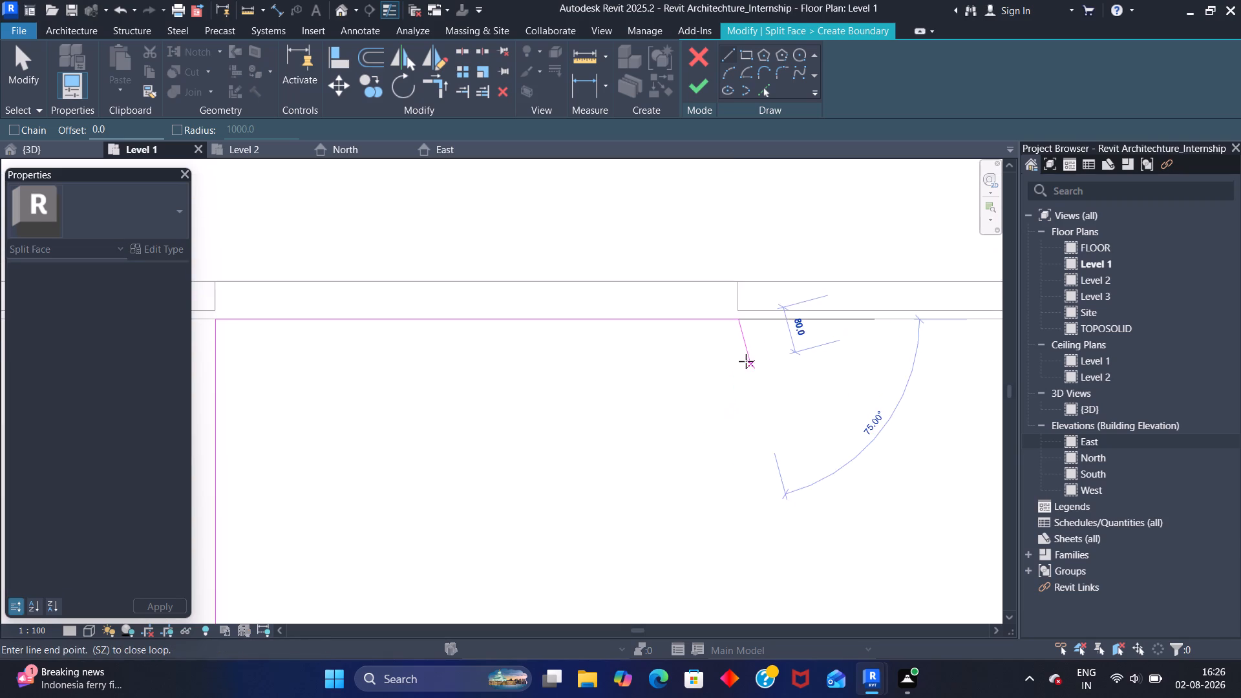
scroll(746, 361, "down", 15)
middle_click_drag(737, 376, 716, 280)
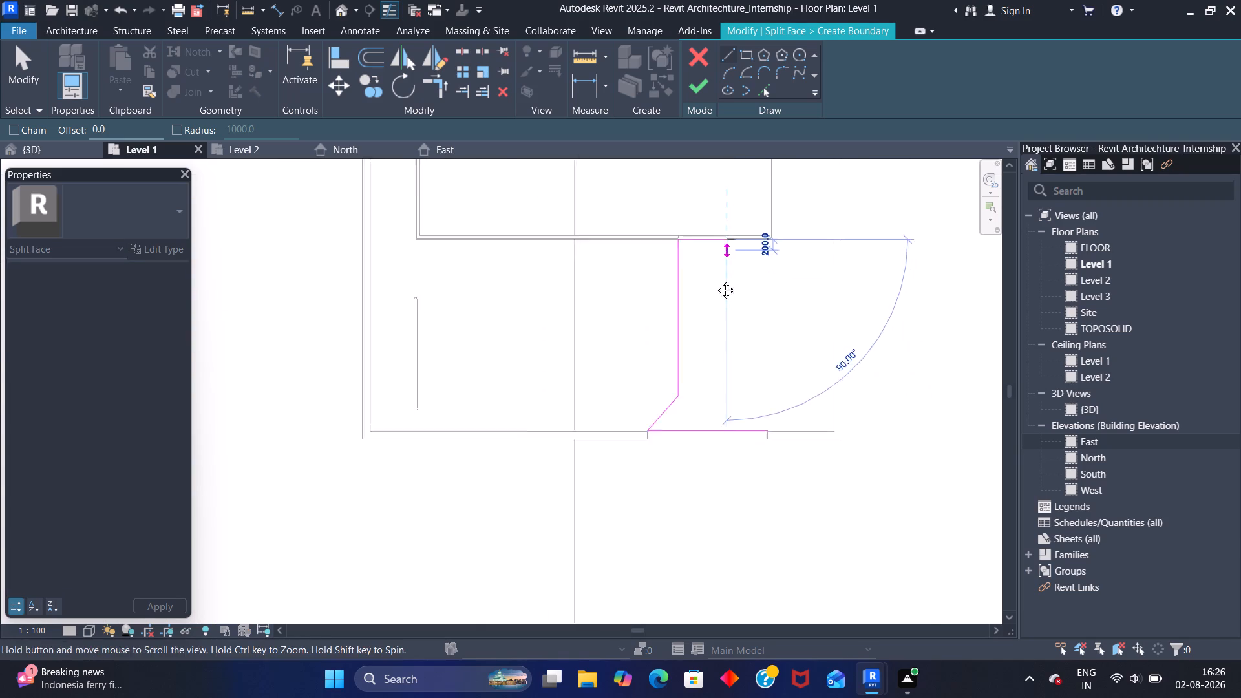
middle_click_drag(716, 280, 719, 268)
scroll(732, 422, "up", 8)
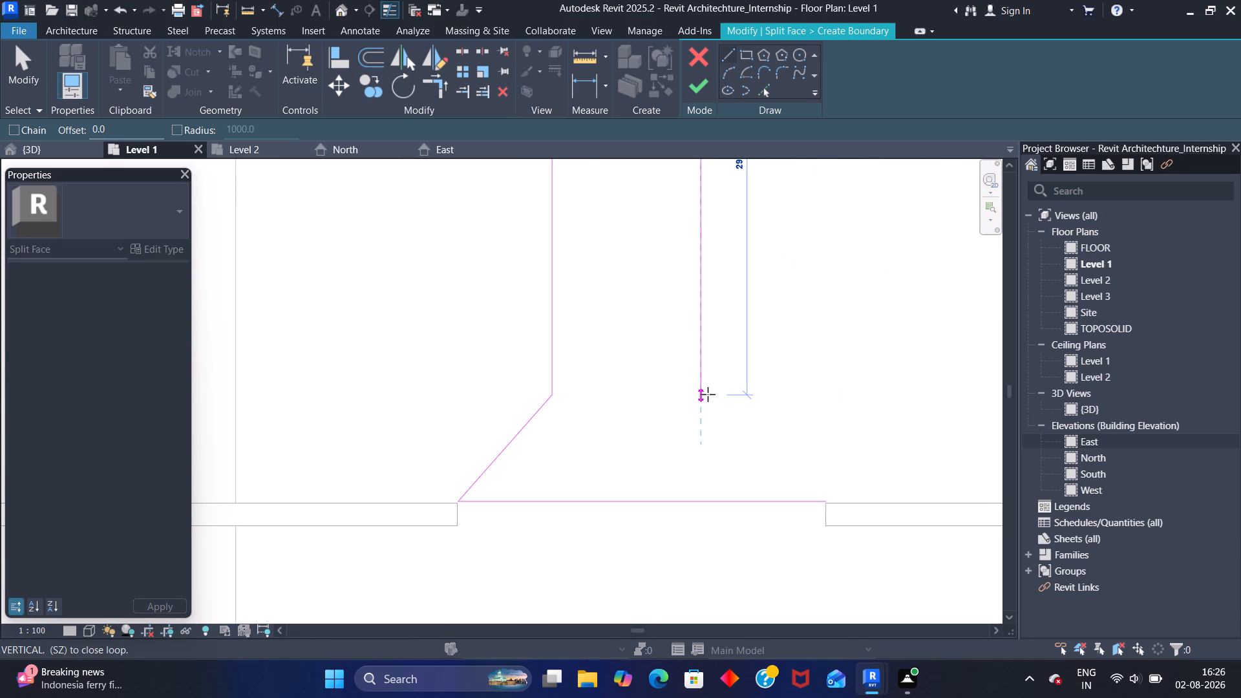
left_click(699, 392)
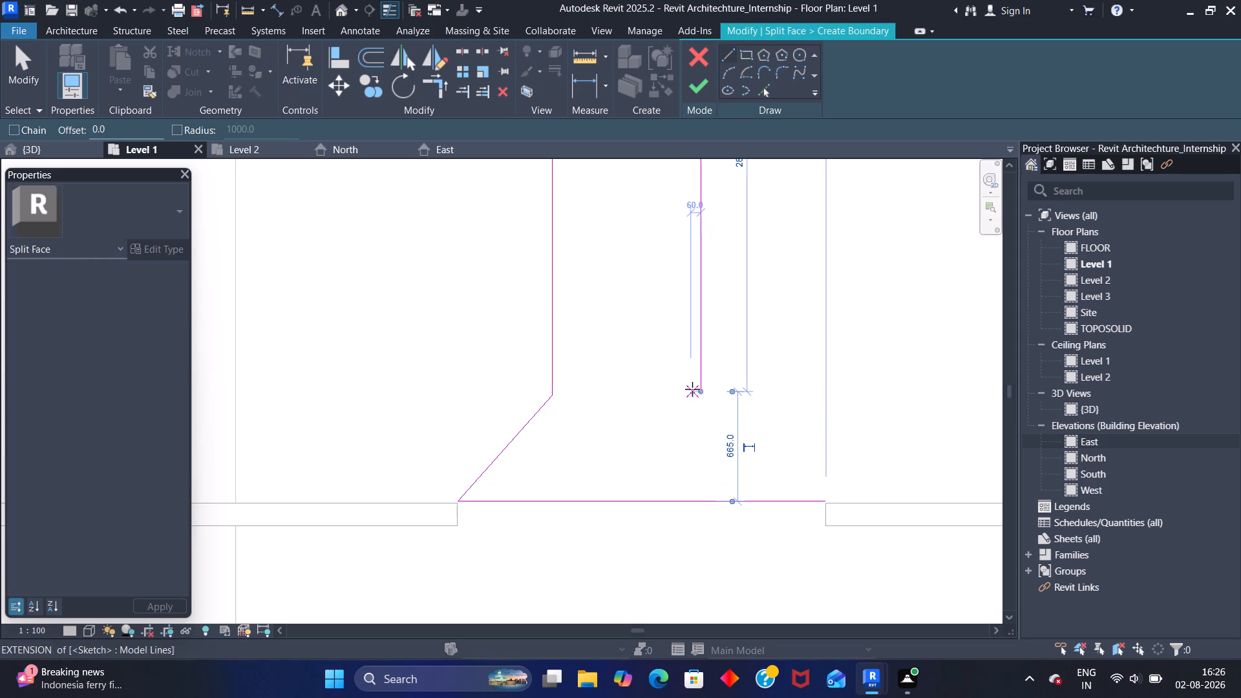
Close the outline with a diagonal from the right edge's lower end to the gap line's right end, and finish the split face.
left_click(700, 390)
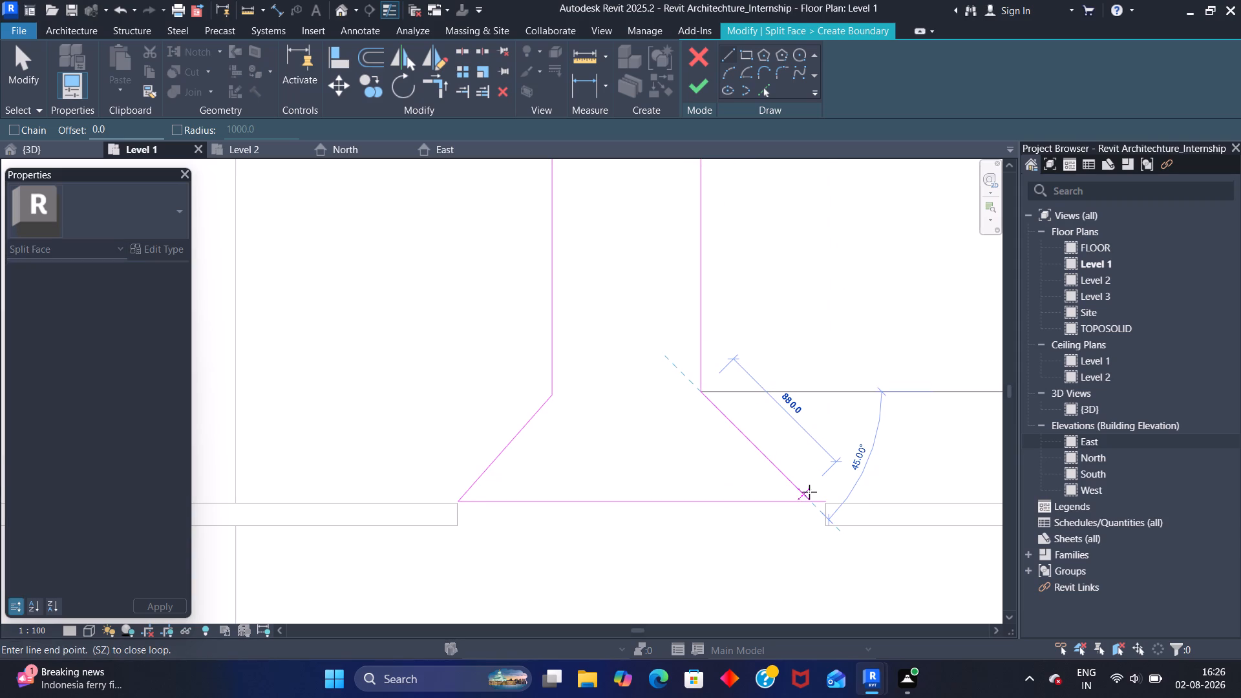
left_click(820, 494)
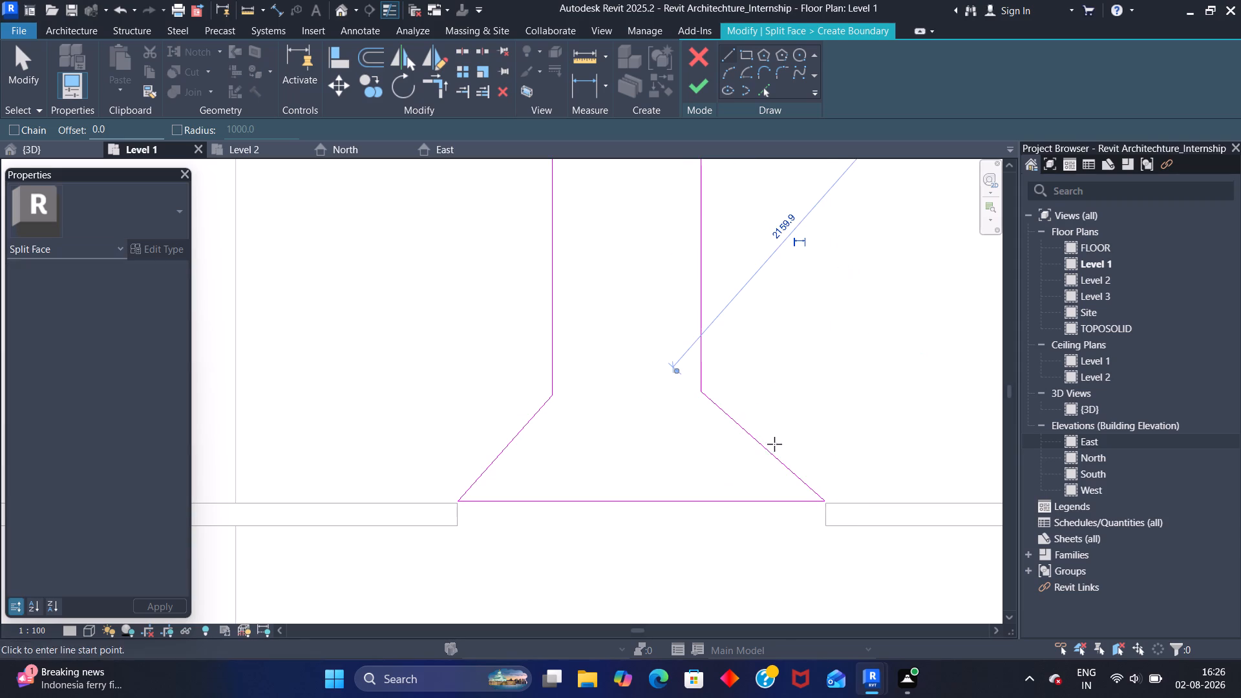
left_click(703, 81)
Paint the flared path region with Default New Material(3).
scroll(619, 288, "down", 7)
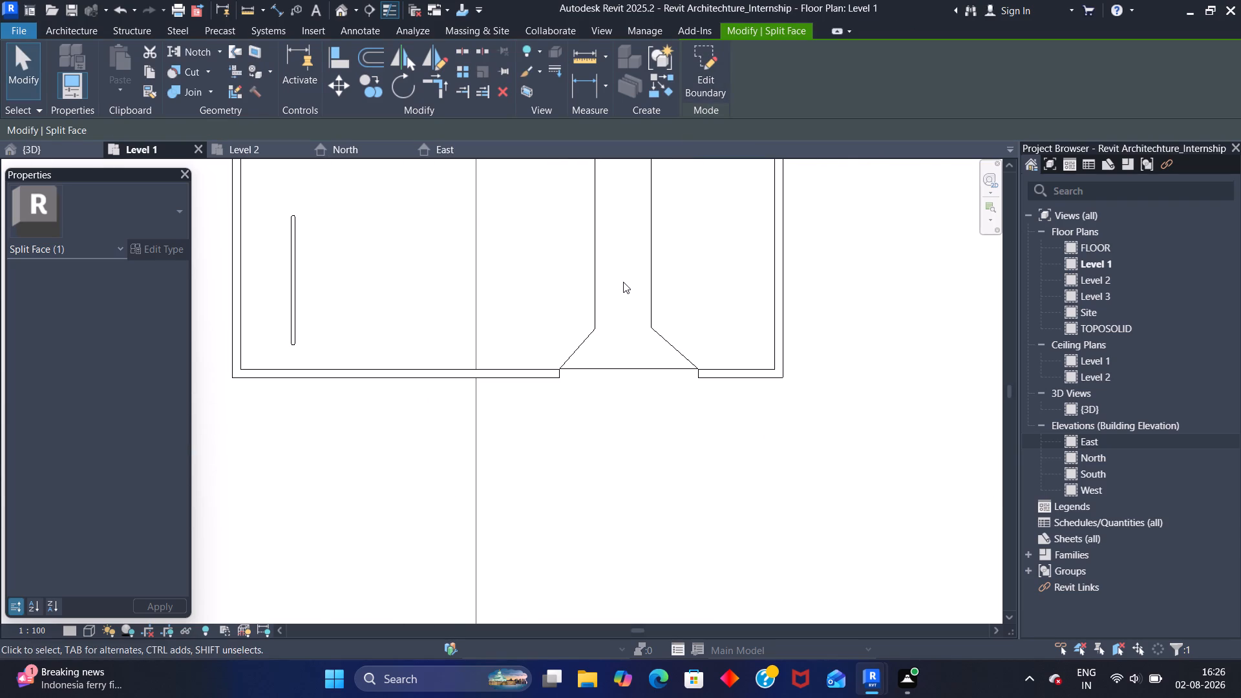
middle_click_drag(619, 277, 642, 320)
scroll(643, 316, "down", 3)
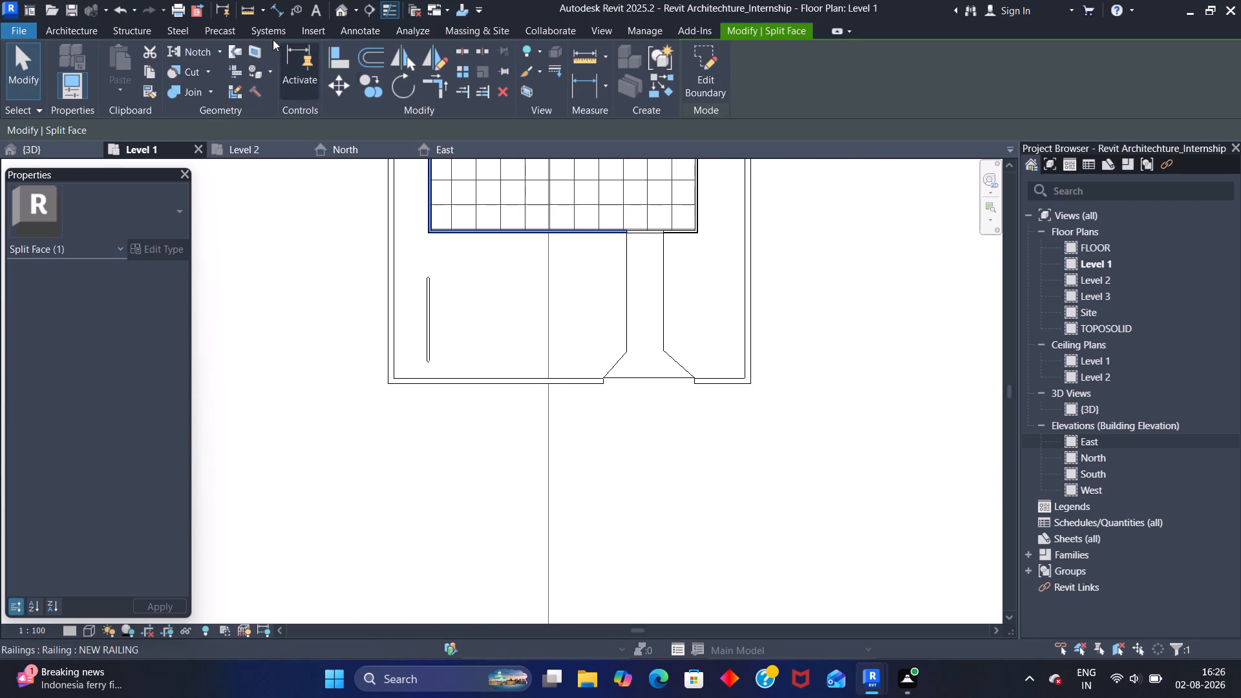
left_click(254, 67)
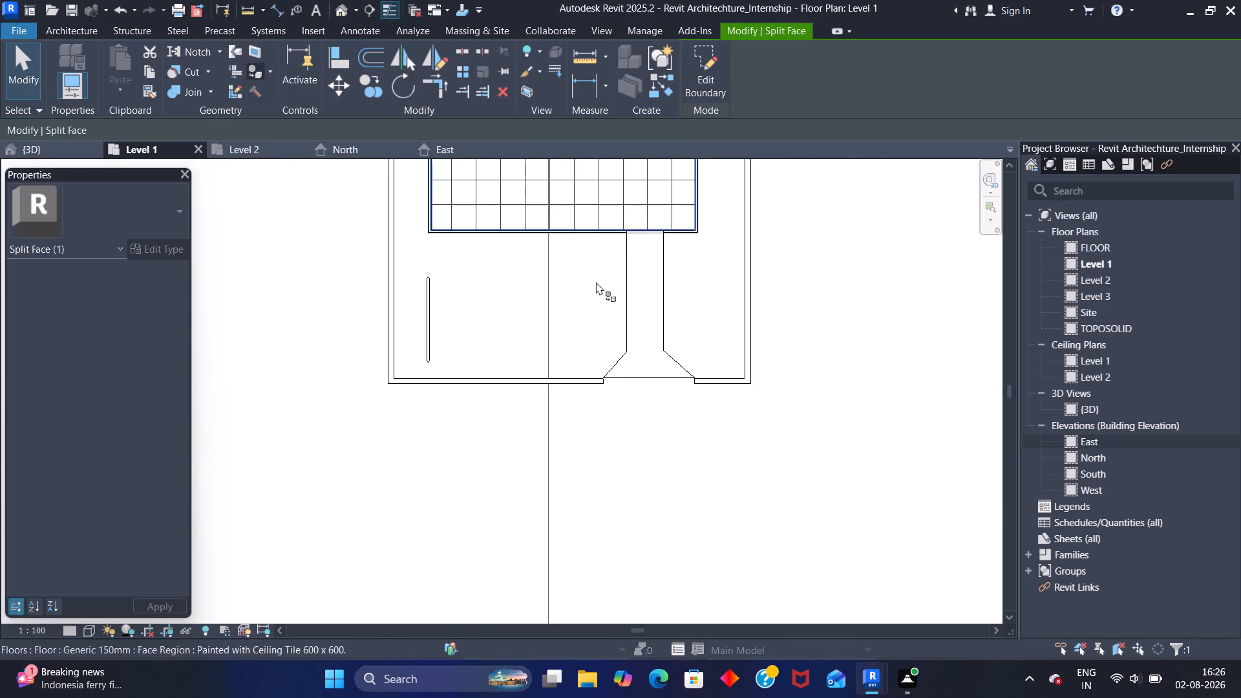
left_click(900, 384)
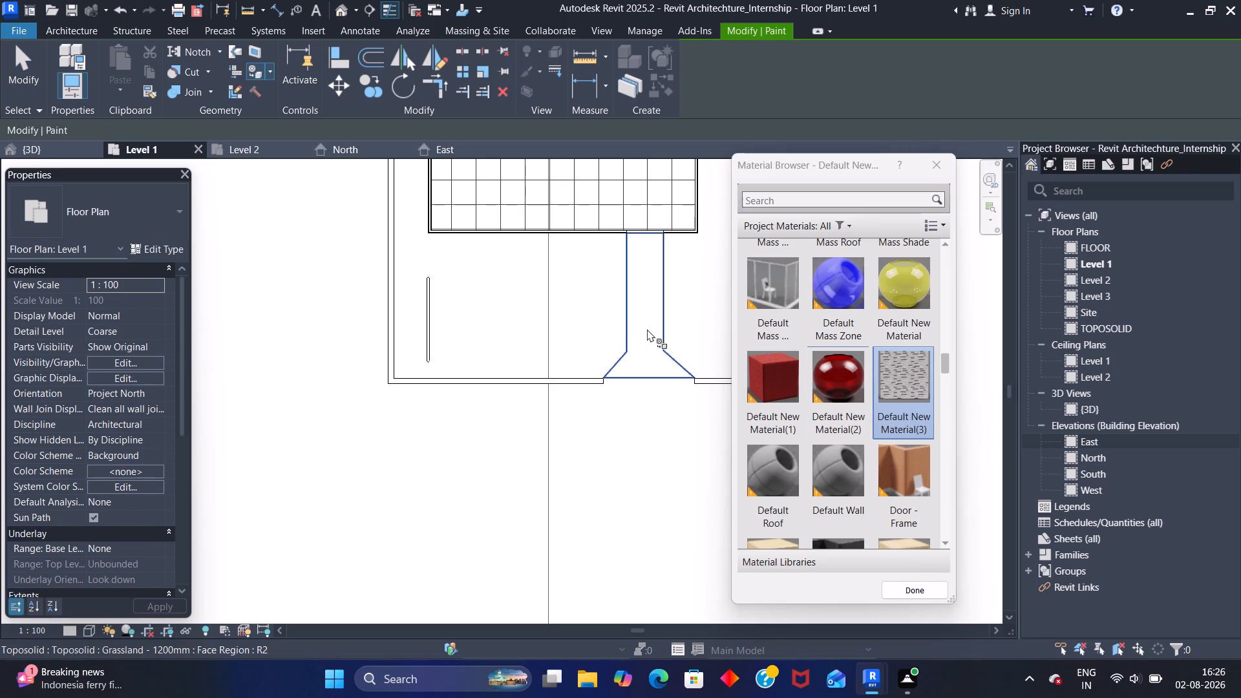
left_click(646, 328)
left_click(910, 589)
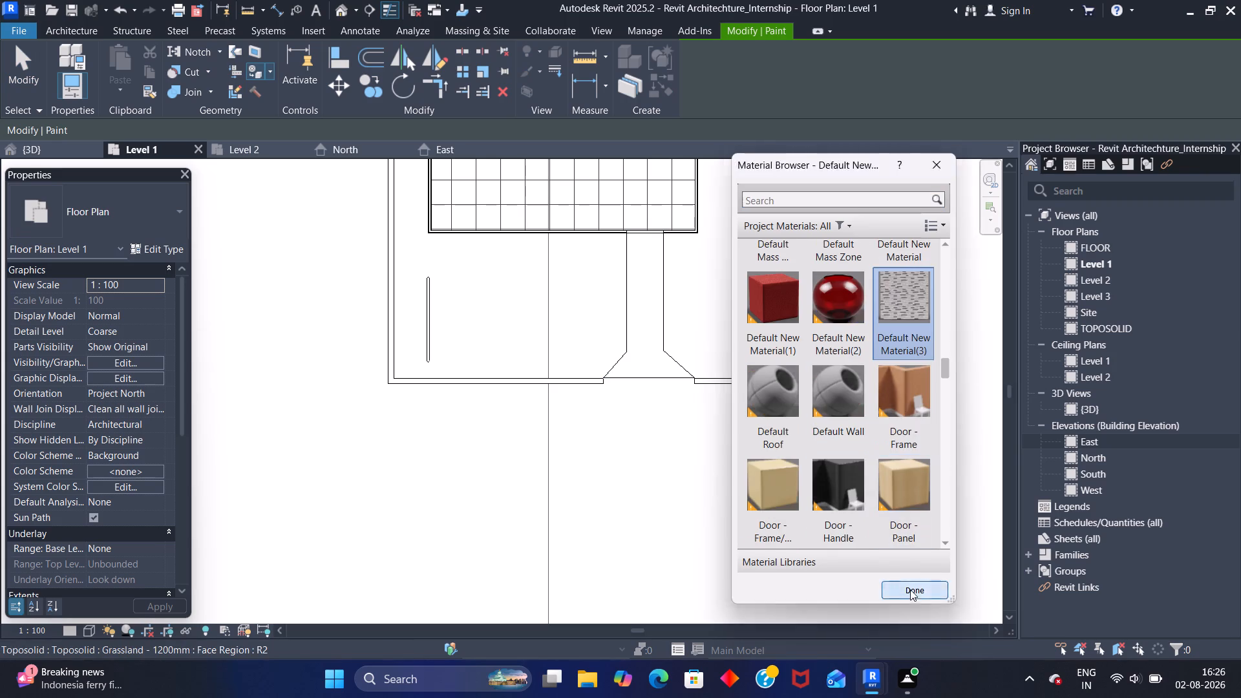
Set the floor plan's visual style to Realistic.
left_click(93, 628)
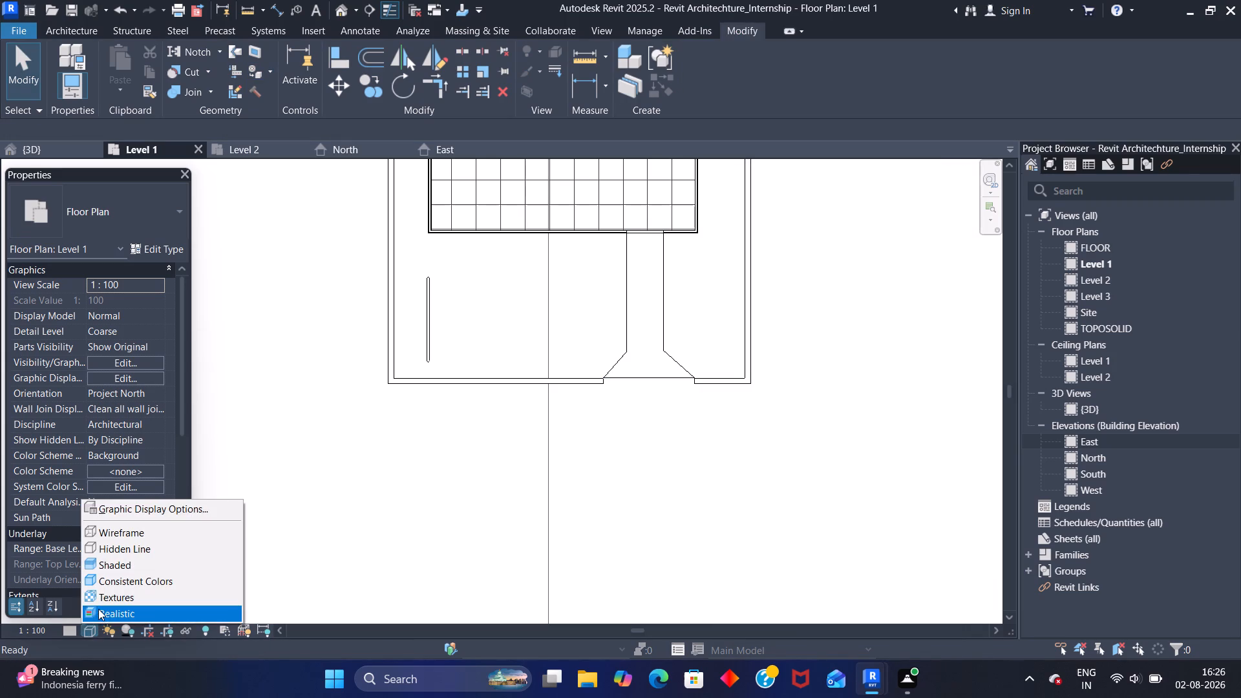
left_click_drag(109, 611, 116, 608)
Examine the painted path's surface and outline from the porch edge to the boundary-wall gap.
scroll(663, 453, "down", 2)
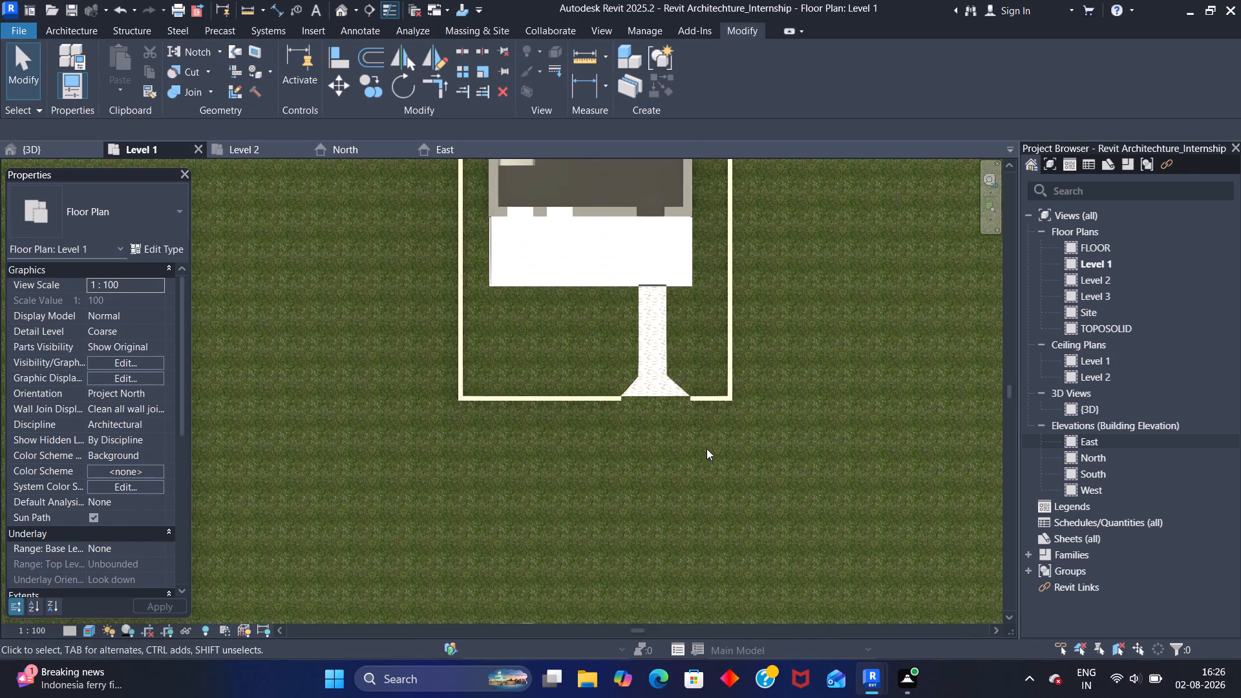
middle_click_drag(765, 416, 713, 415)
scroll(619, 299, "up", 8)
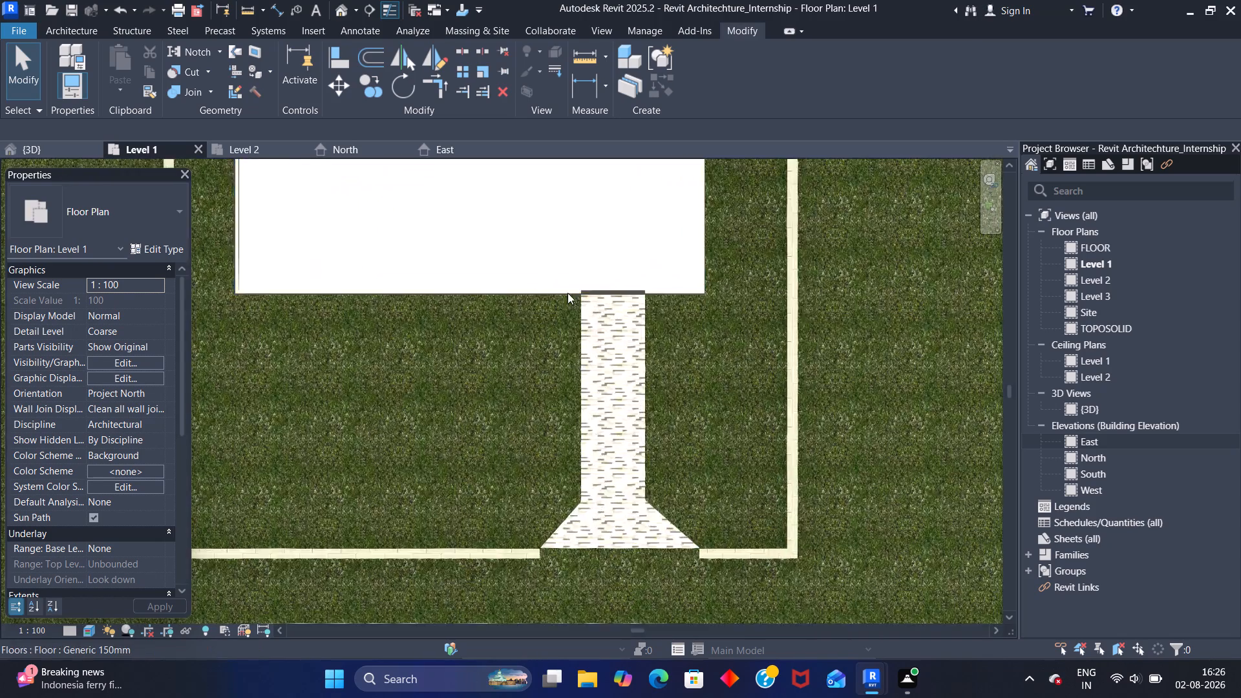
scroll(567, 293, "up", 2)
scroll(646, 333, "up", 6)
scroll(624, 256, "up", 6)
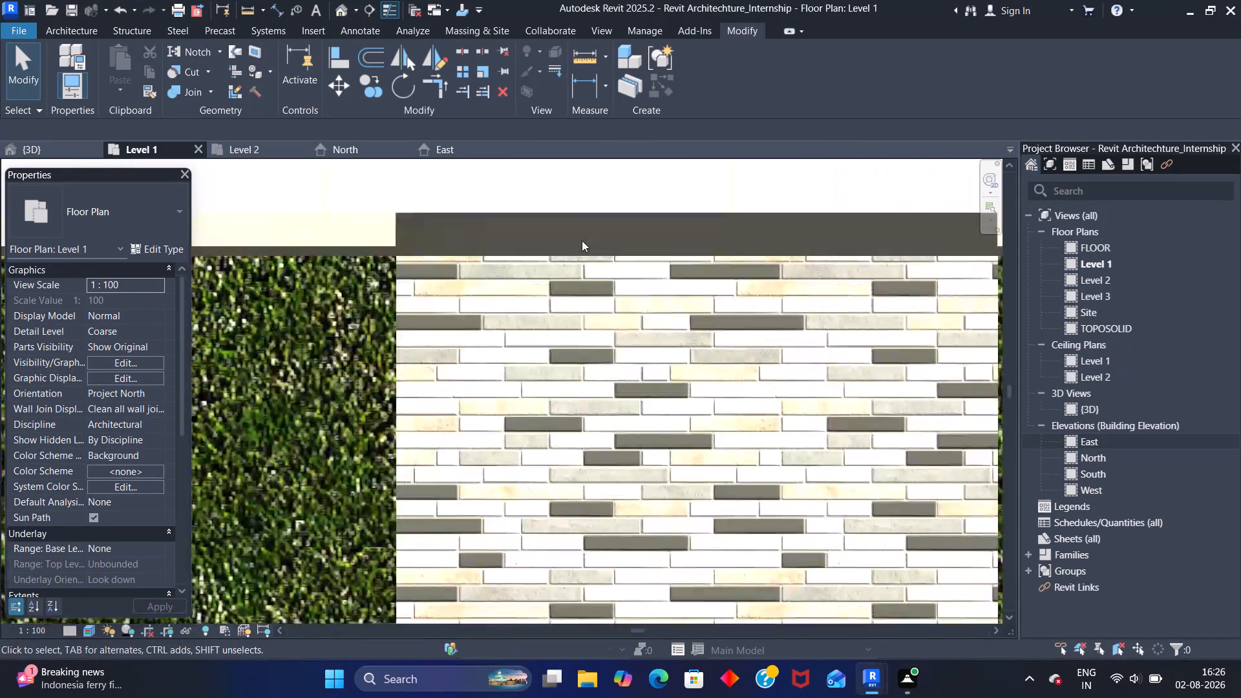
scroll(581, 239, "up", 4)
scroll(580, 237, "down", 11)
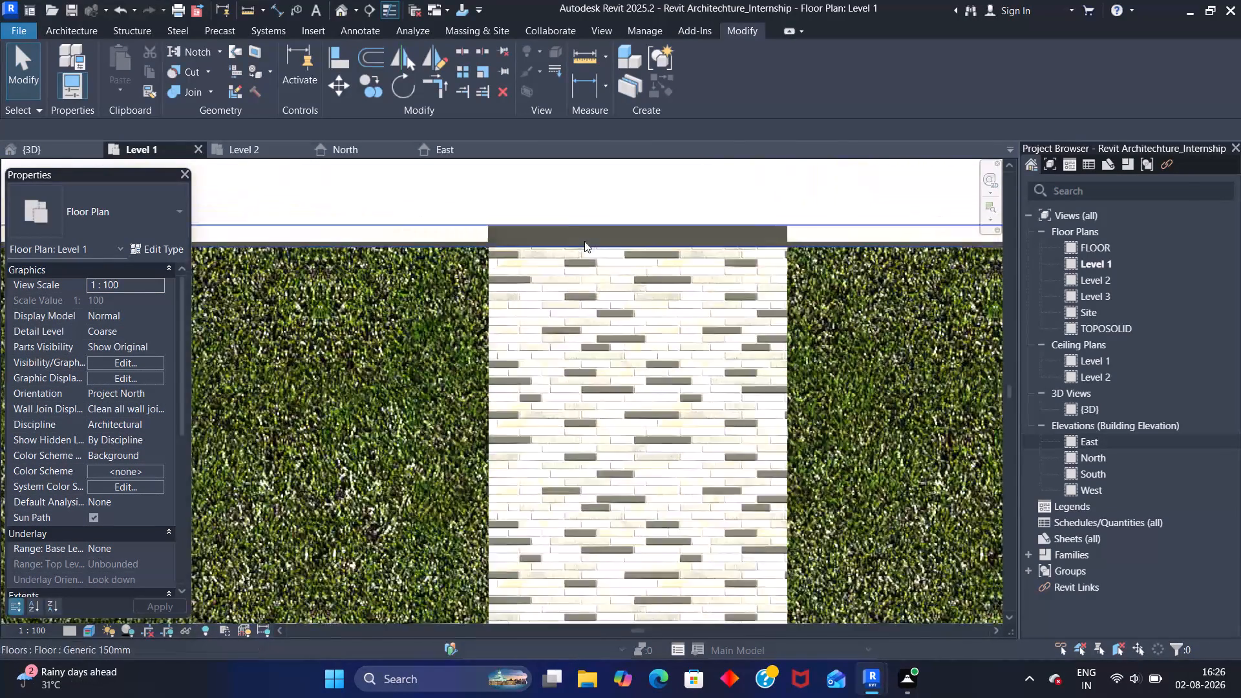
scroll(584, 241, "down", 15)
middle_click_drag(734, 311, 661, 407)
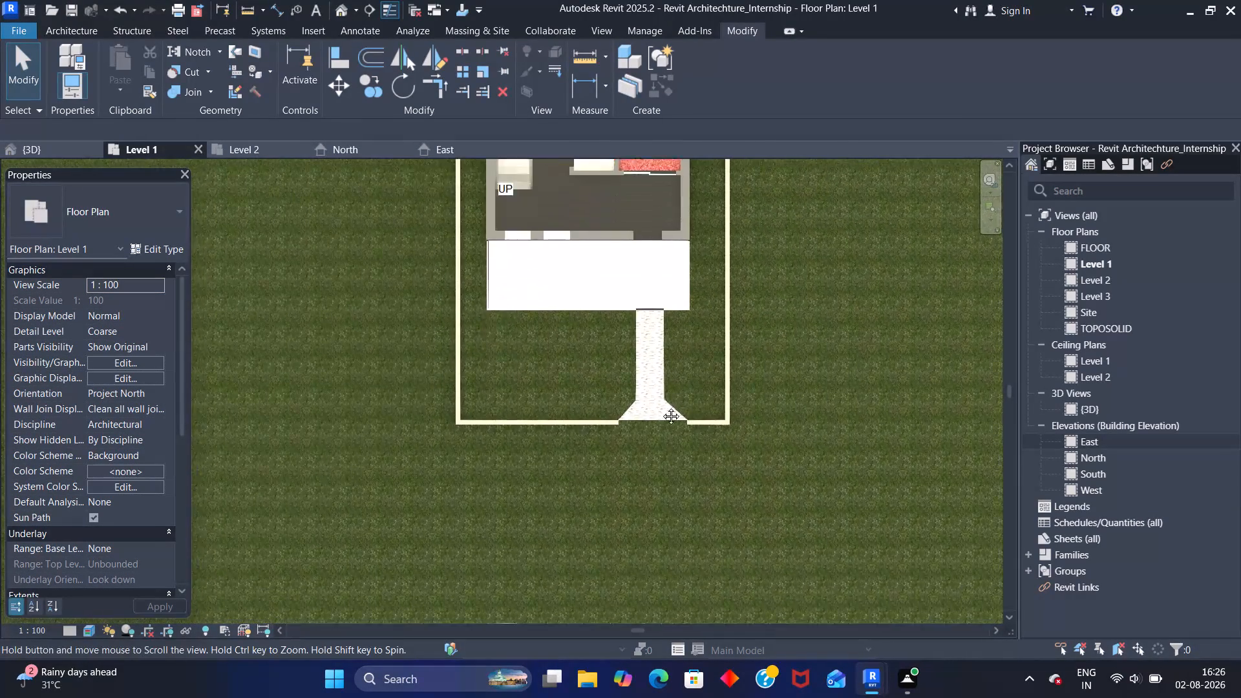
middle_click_drag(661, 407, 600, 436)
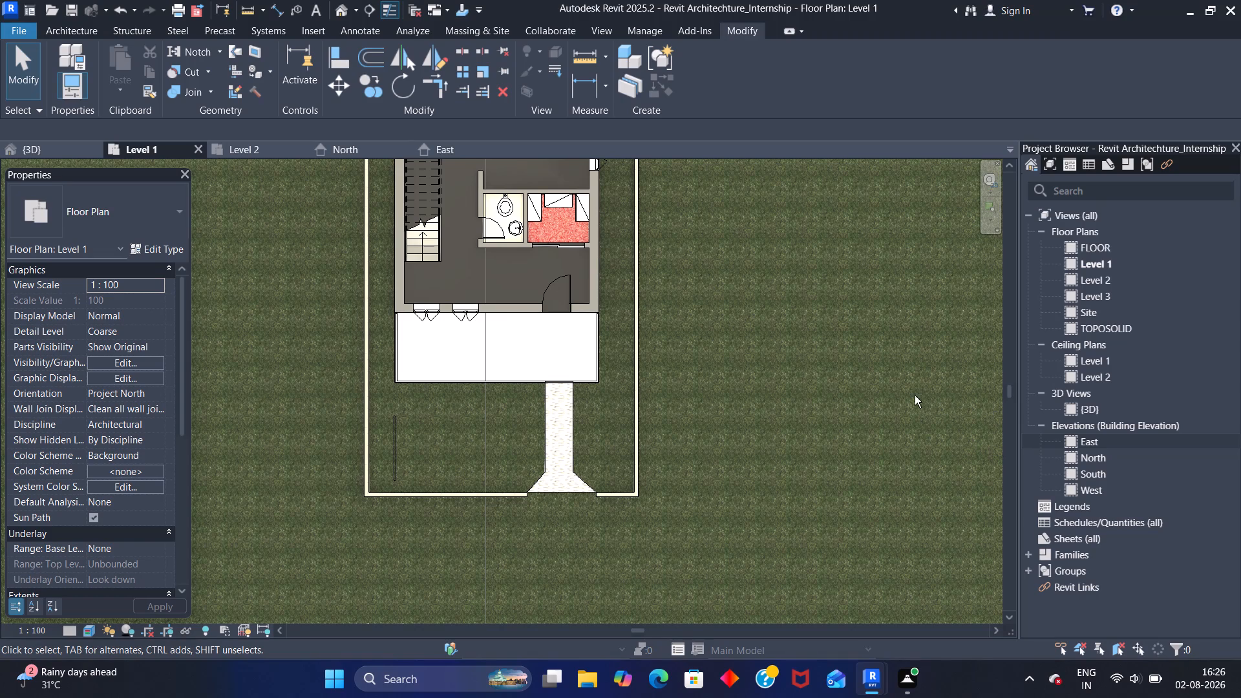
Examine the painted path in the 3D view, from the boundary-wall gap up to the porch slab's front edge.
left_click(52, 151)
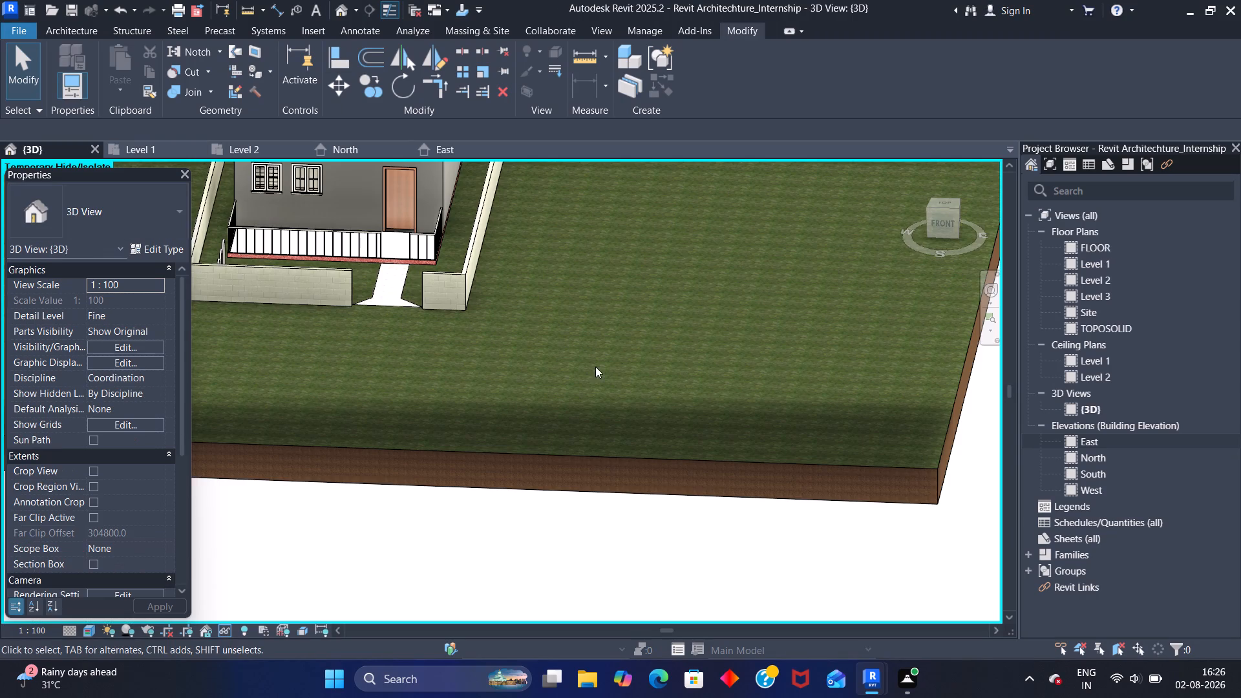
middle_click_drag(741, 280, 746, 433, "shift")
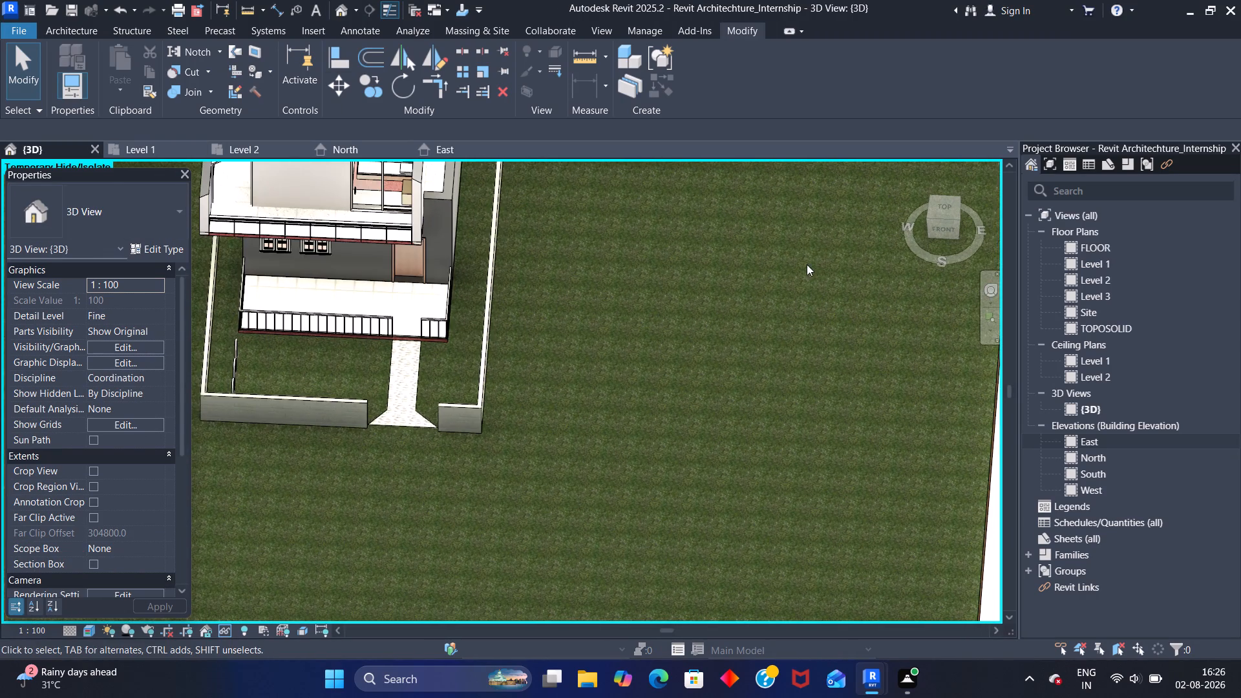
scroll(831, 247, "down", 4)
middle_click_drag(845, 207, 658, 353, "shift")
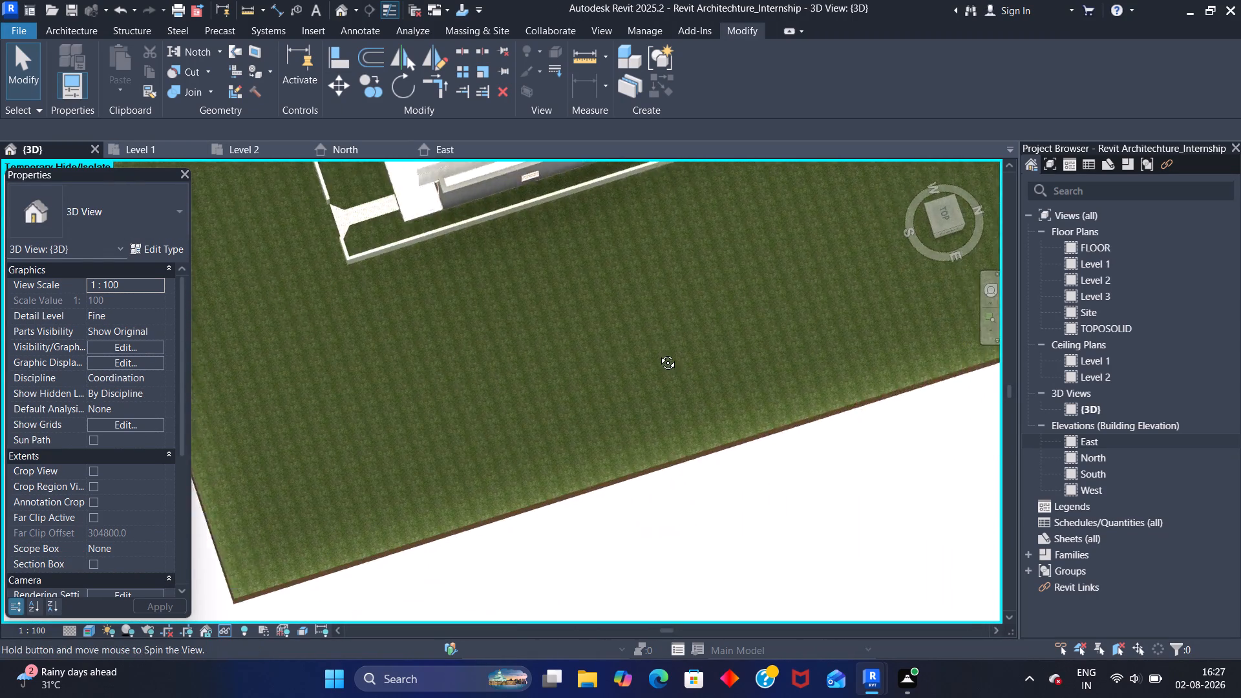
middle_click_drag(658, 353, 653, 344, "shift")
middle_click_drag(499, 244, 646, 439)
scroll(566, 435, "up", 4)
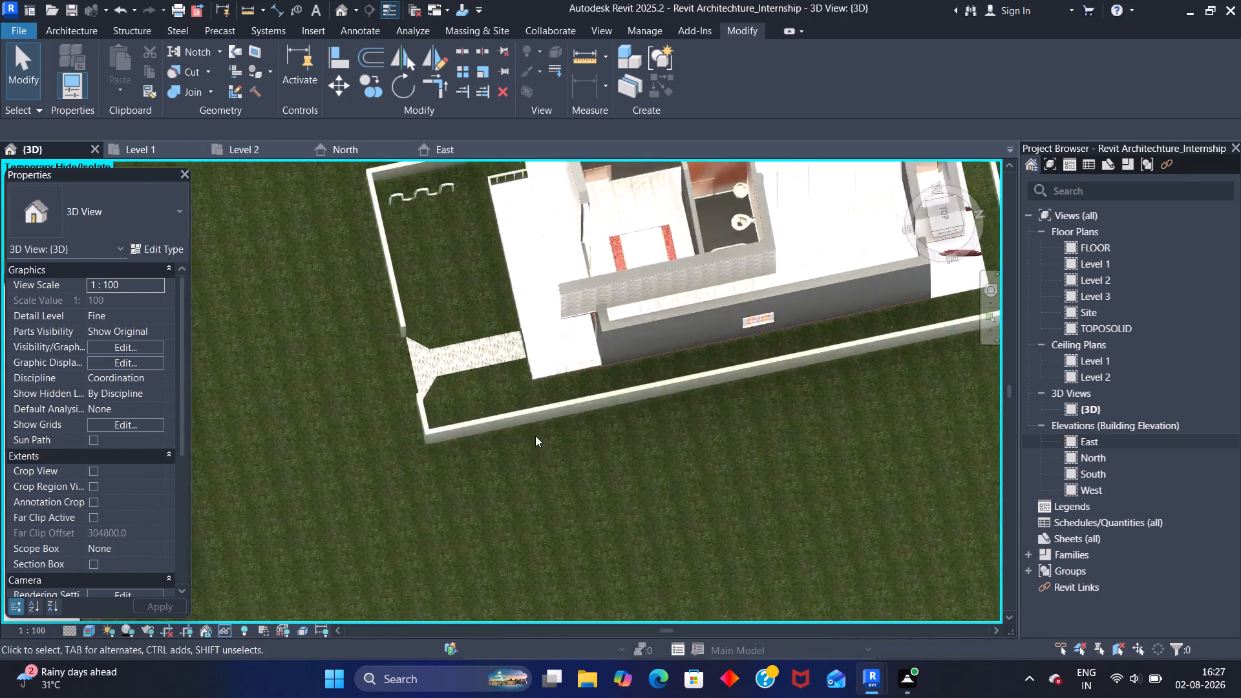
scroll(535, 436, "up", 7)
middle_click_drag(454, 359, 524, 393, "shift")
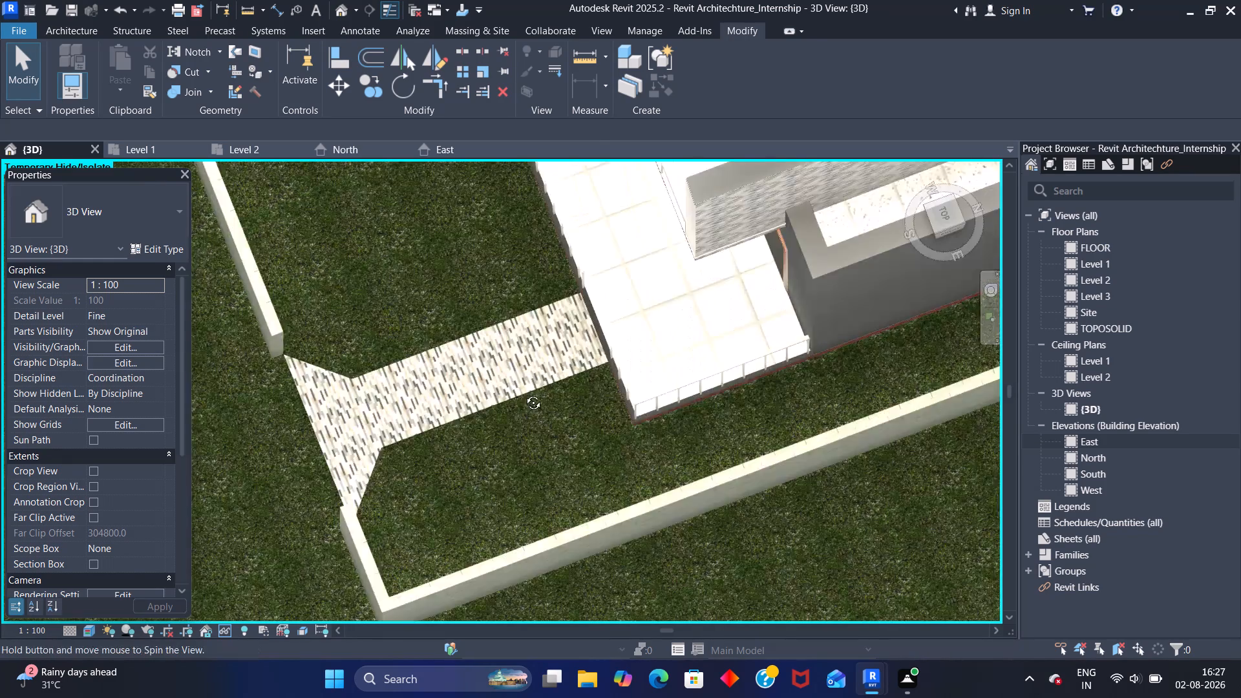
middle_click_drag(524, 393, 542, 396, "shift")
middle_click_drag(777, 585, 823, 444, "shift")
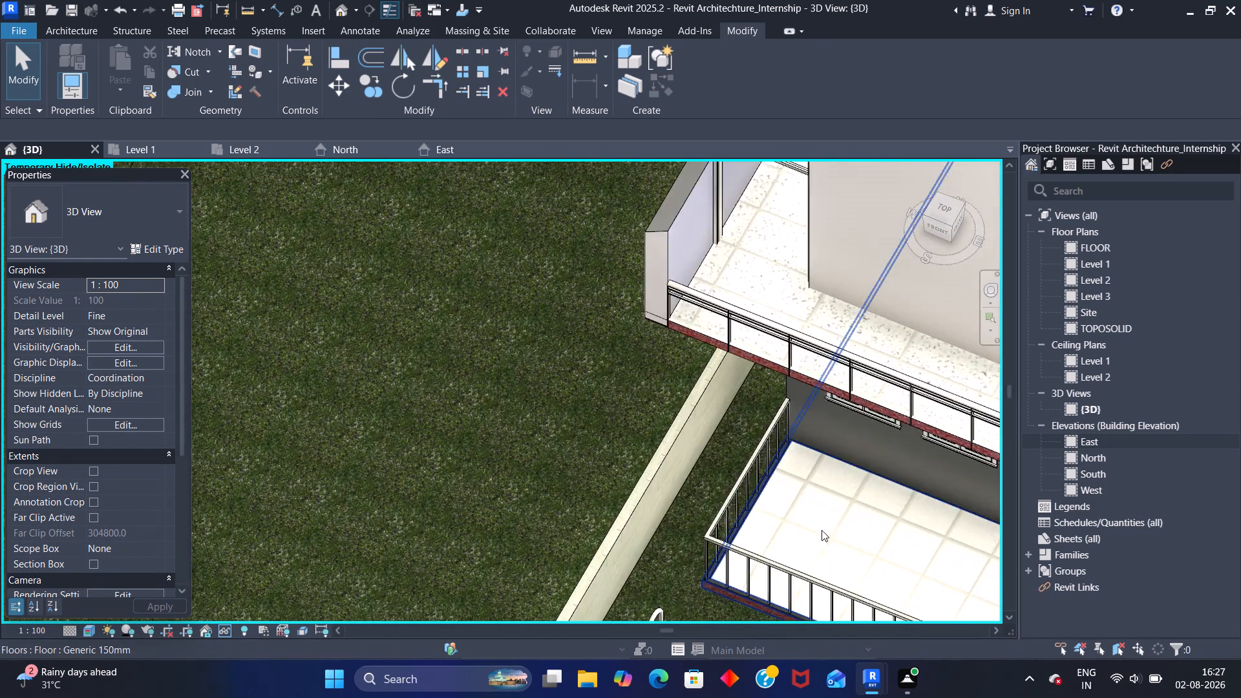
scroll(821, 529, "down", 9)
middle_click_drag(853, 515, 728, 403)
middle_click_drag(769, 503, 807, 436, "shift")
scroll(867, 509, "up", 12)
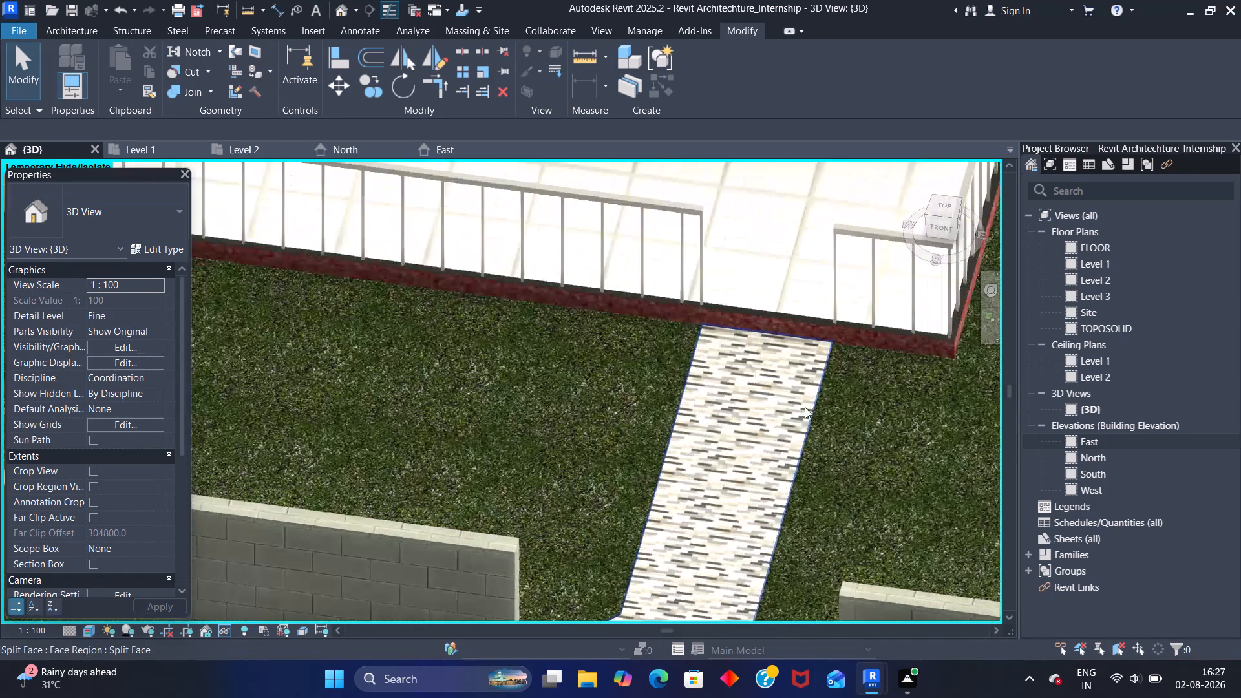
scroll(805, 407, "up", 4)
scroll(762, 351, "up", 2)
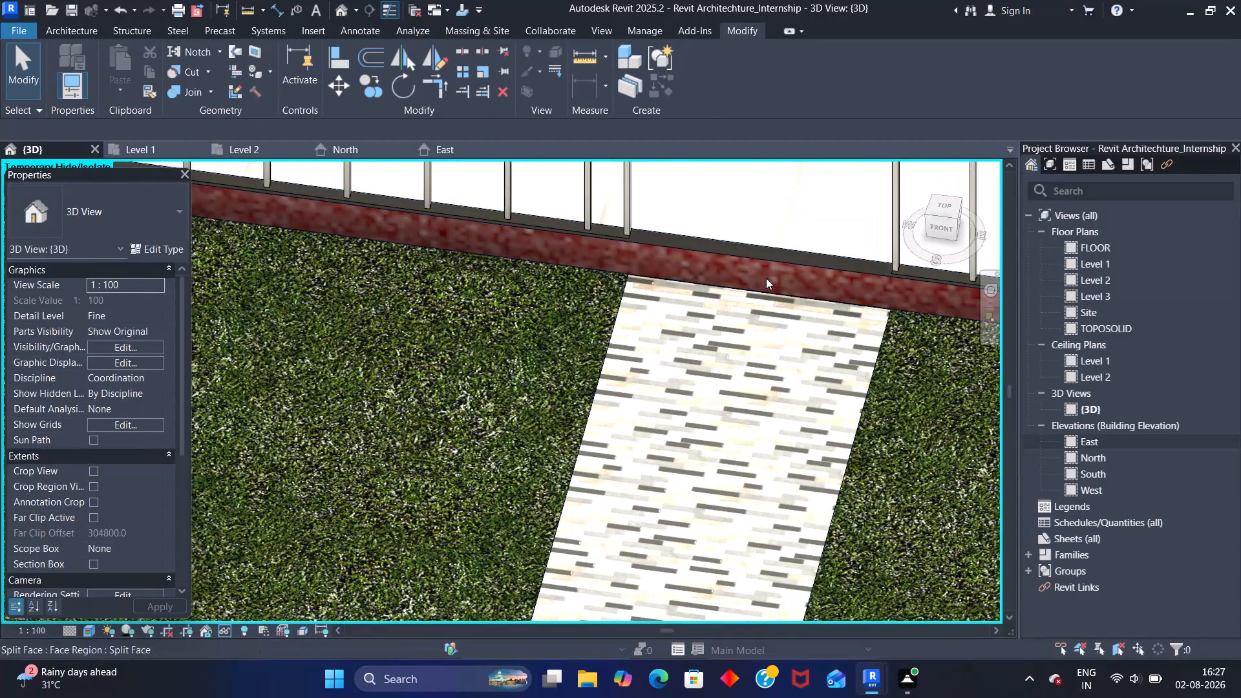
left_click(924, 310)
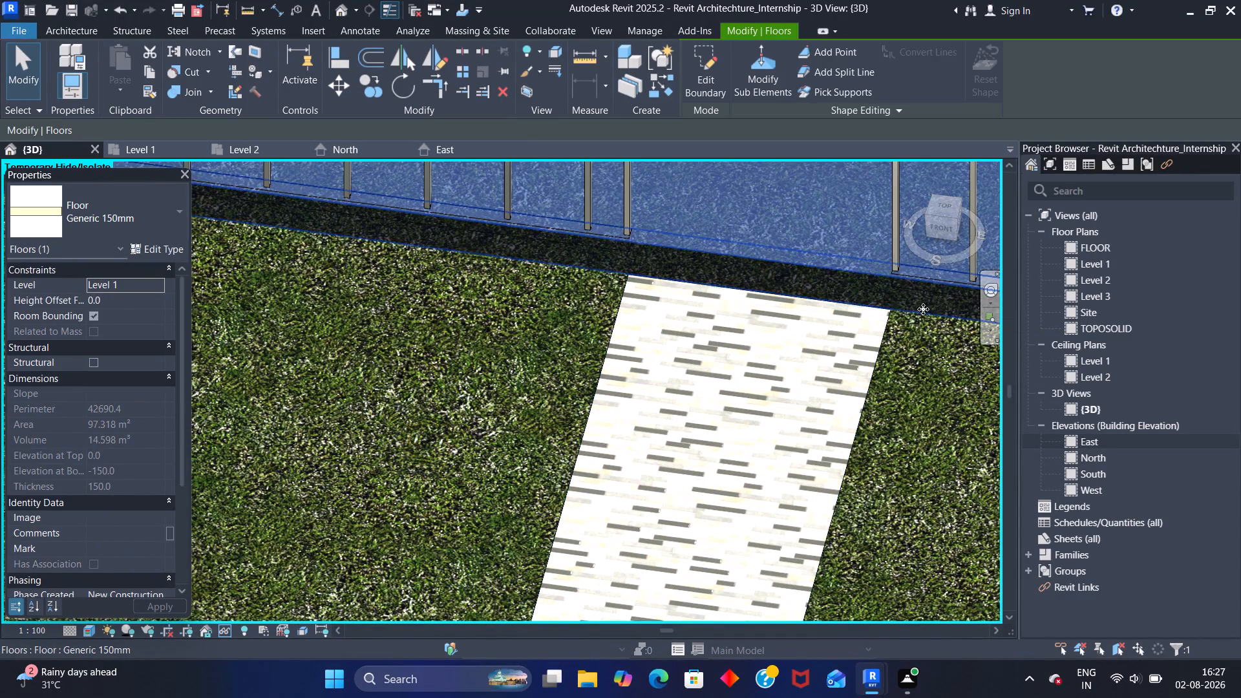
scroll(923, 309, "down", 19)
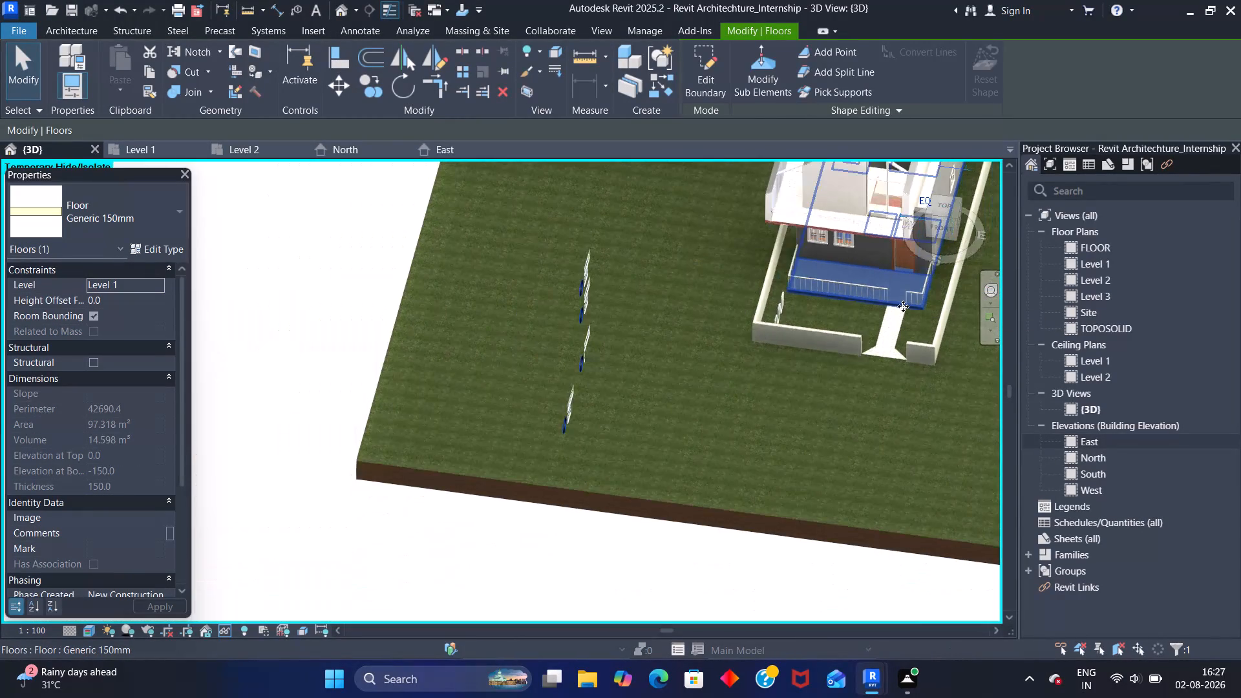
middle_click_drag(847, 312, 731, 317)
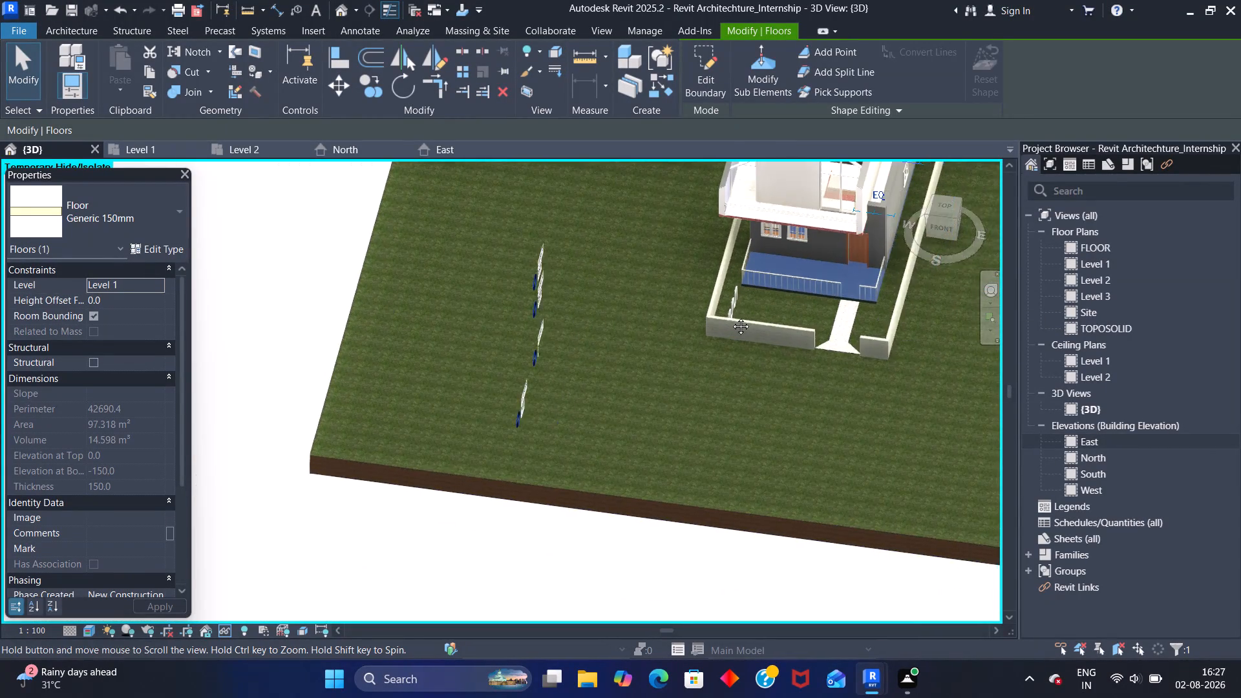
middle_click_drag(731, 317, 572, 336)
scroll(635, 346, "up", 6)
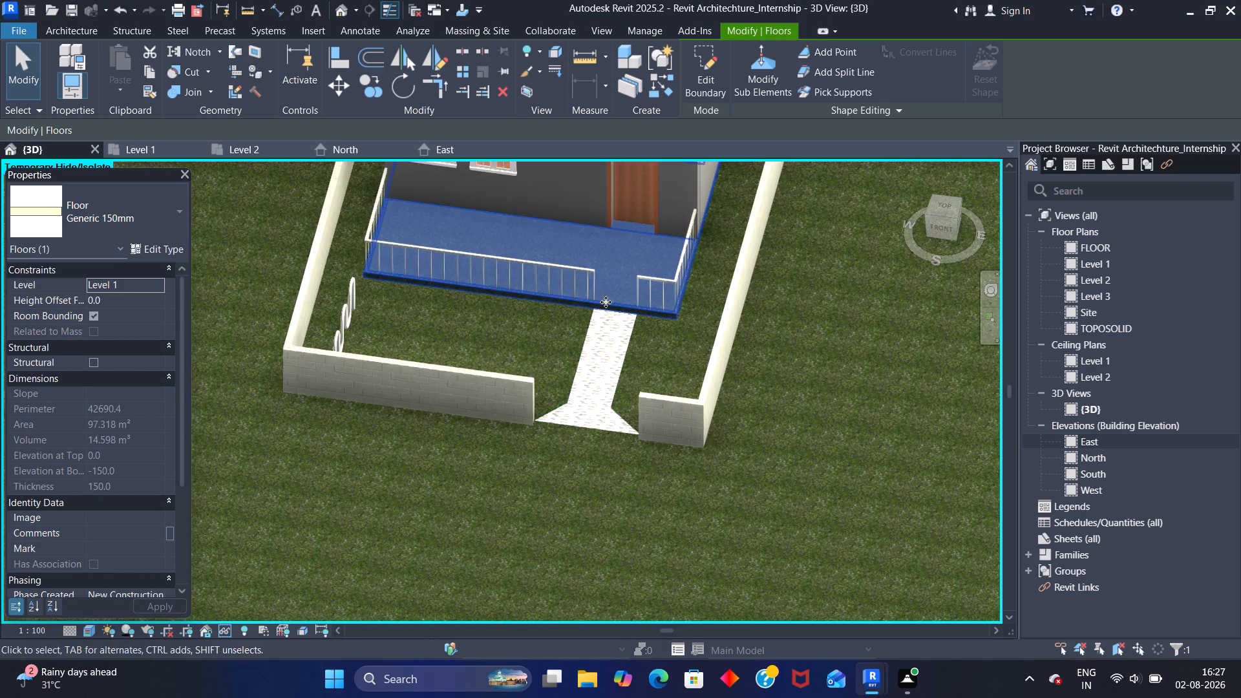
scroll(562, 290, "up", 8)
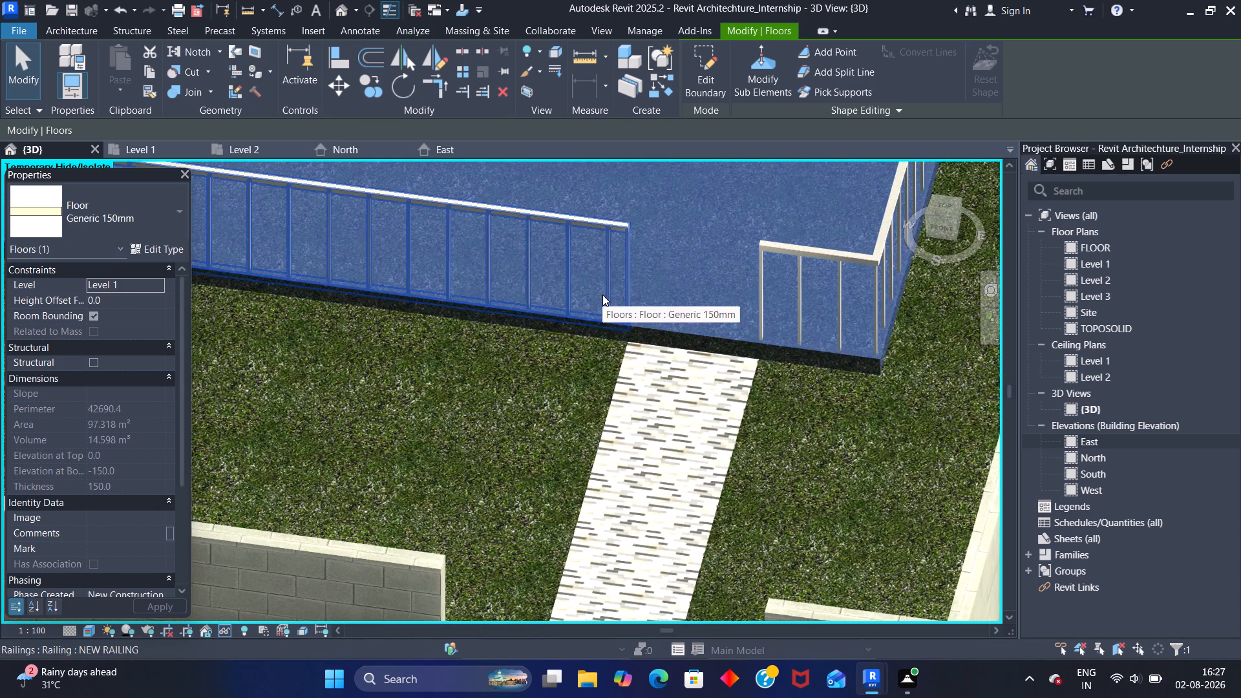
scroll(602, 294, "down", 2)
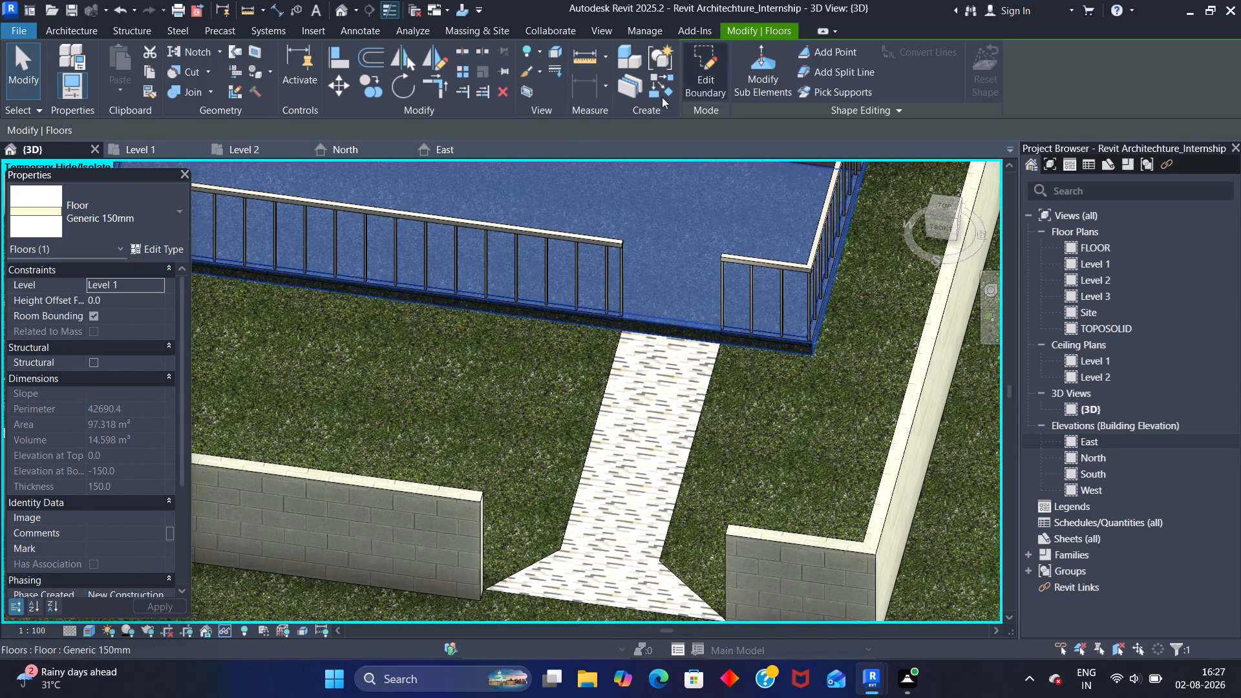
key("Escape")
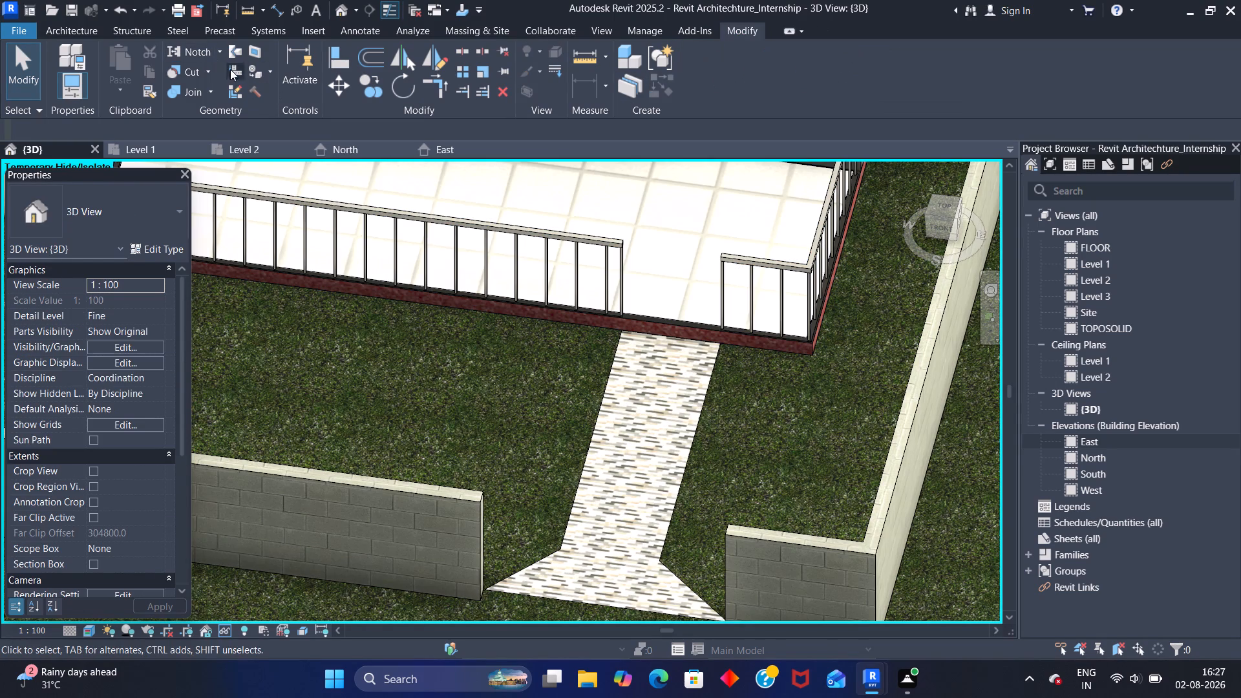
Split the porch slab's front edge face with a rectangle from its upper-left to lower-right corner, just inside the face outline.
left_click(257, 54)
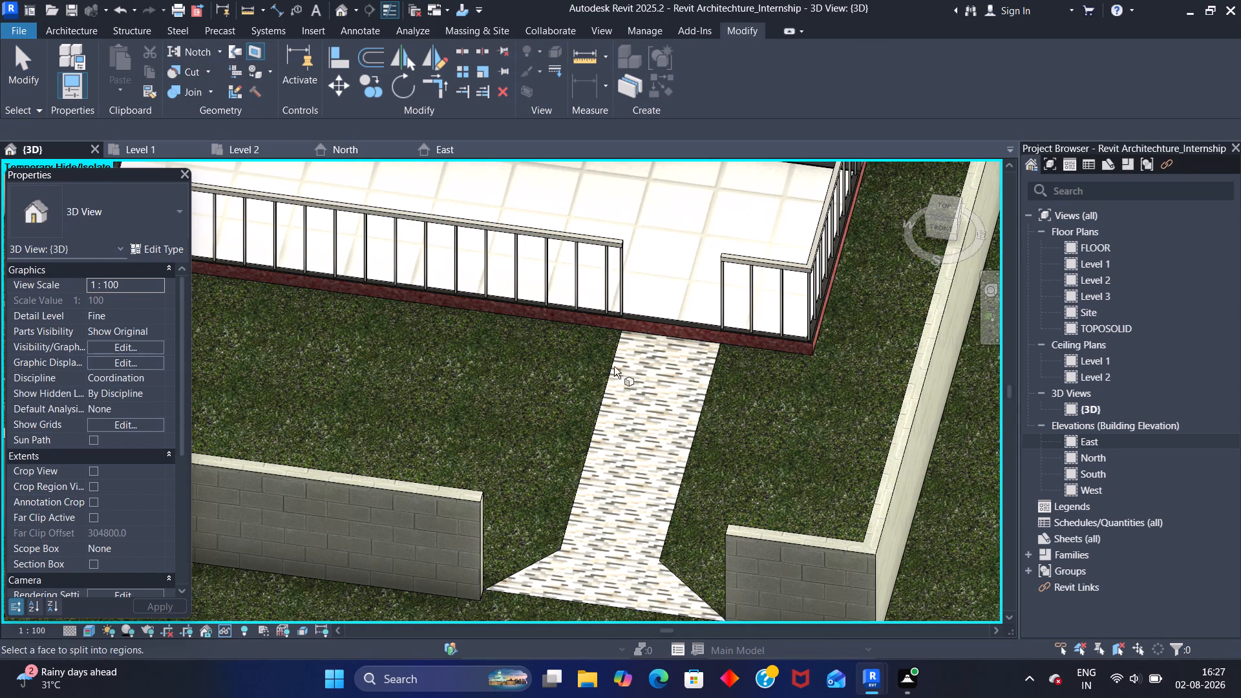
left_click(809, 354)
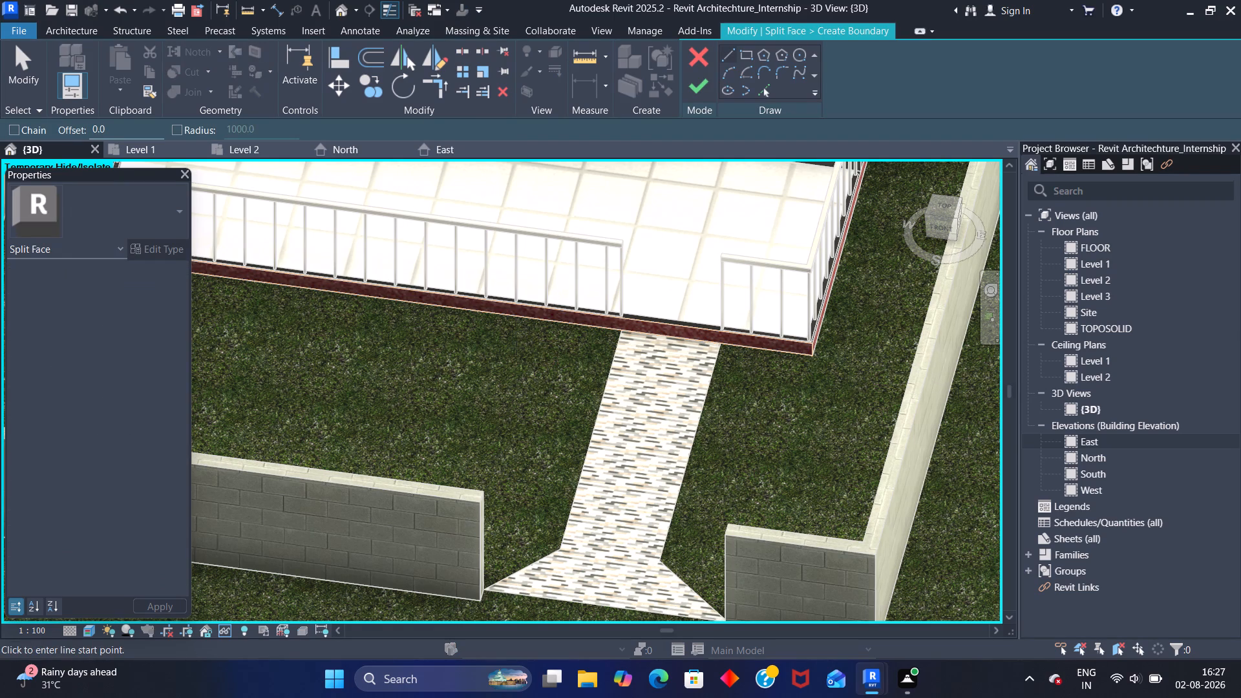
scroll(496, 343, "up", 3)
scroll(442, 324, "up", 2)
middle_click_drag(377, 311, 751, 348)
scroll(374, 275, "down", 1)
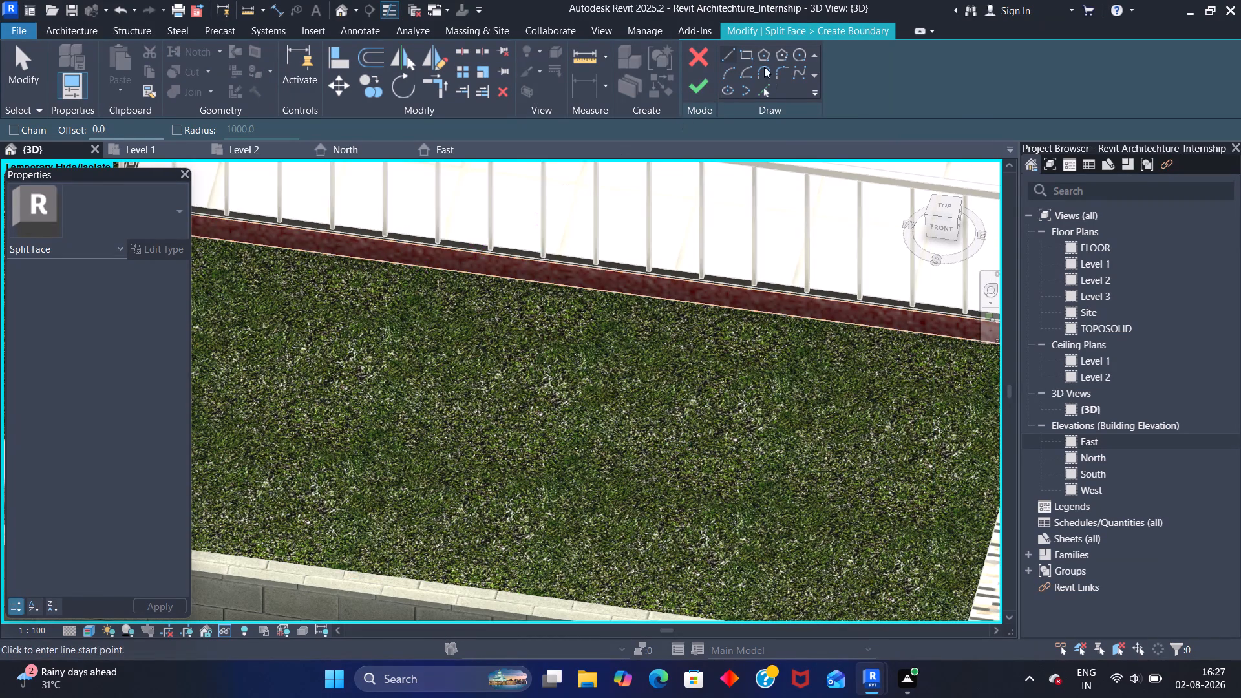
left_click(743, 53)
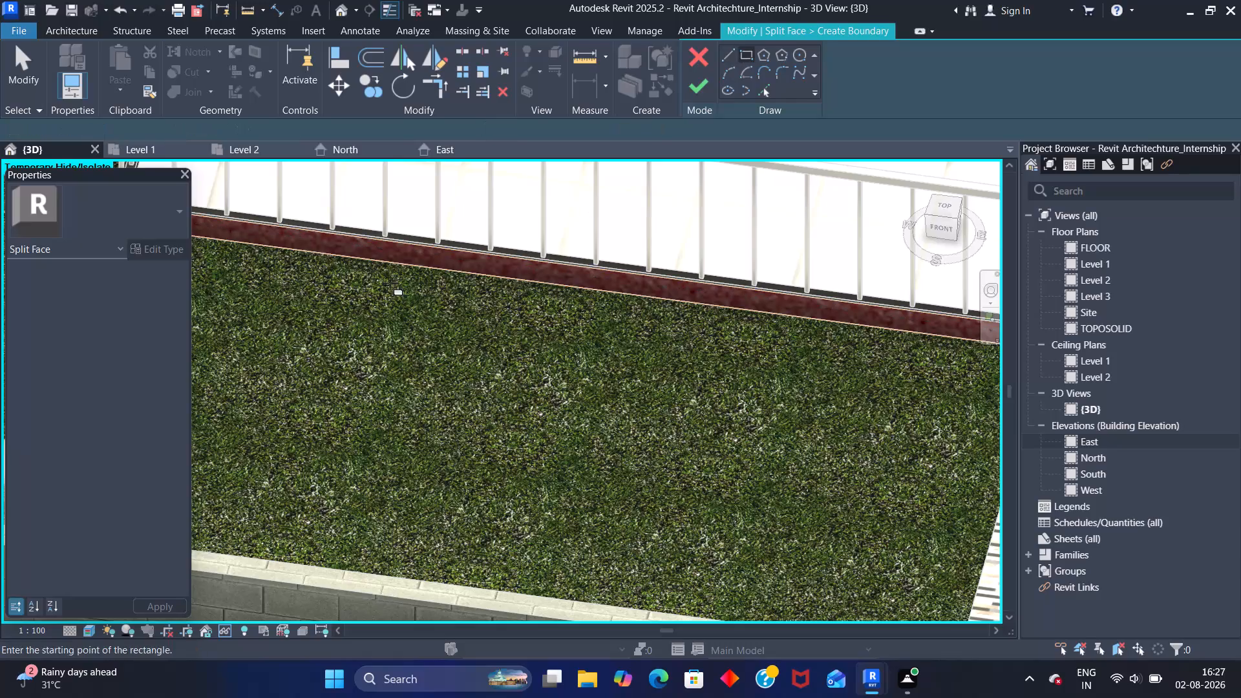
middle_click_drag(334, 254, 687, 306)
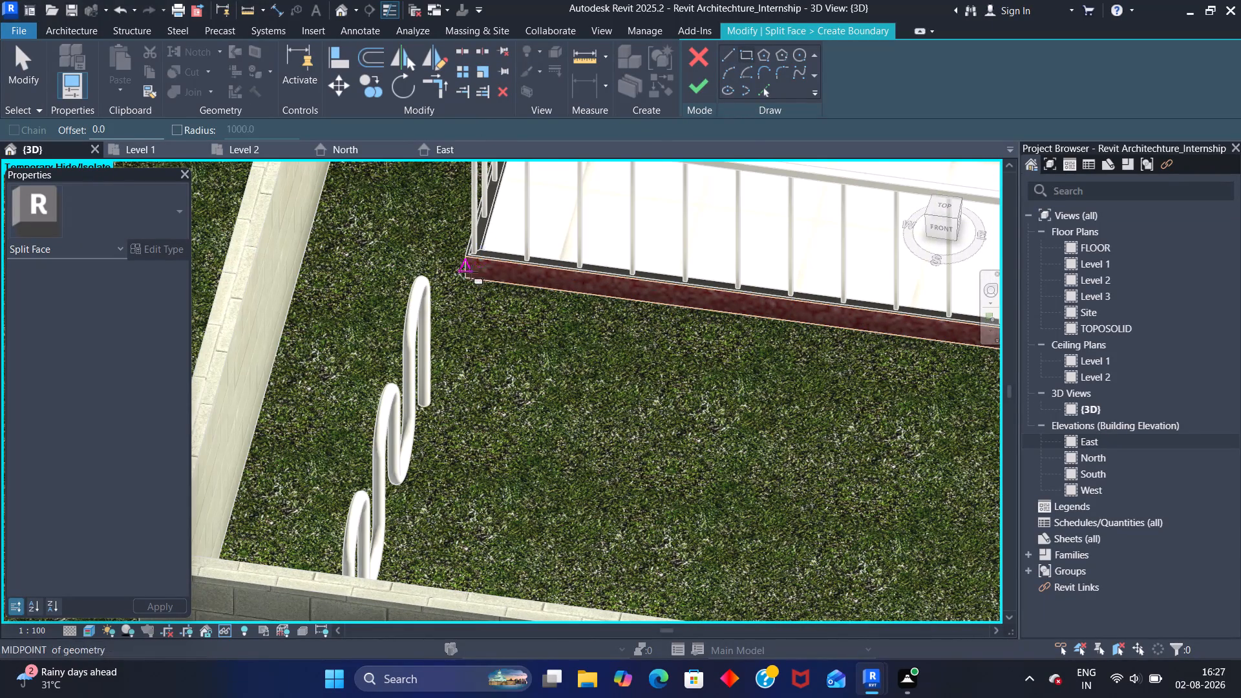
scroll(471, 272, "up", 16)
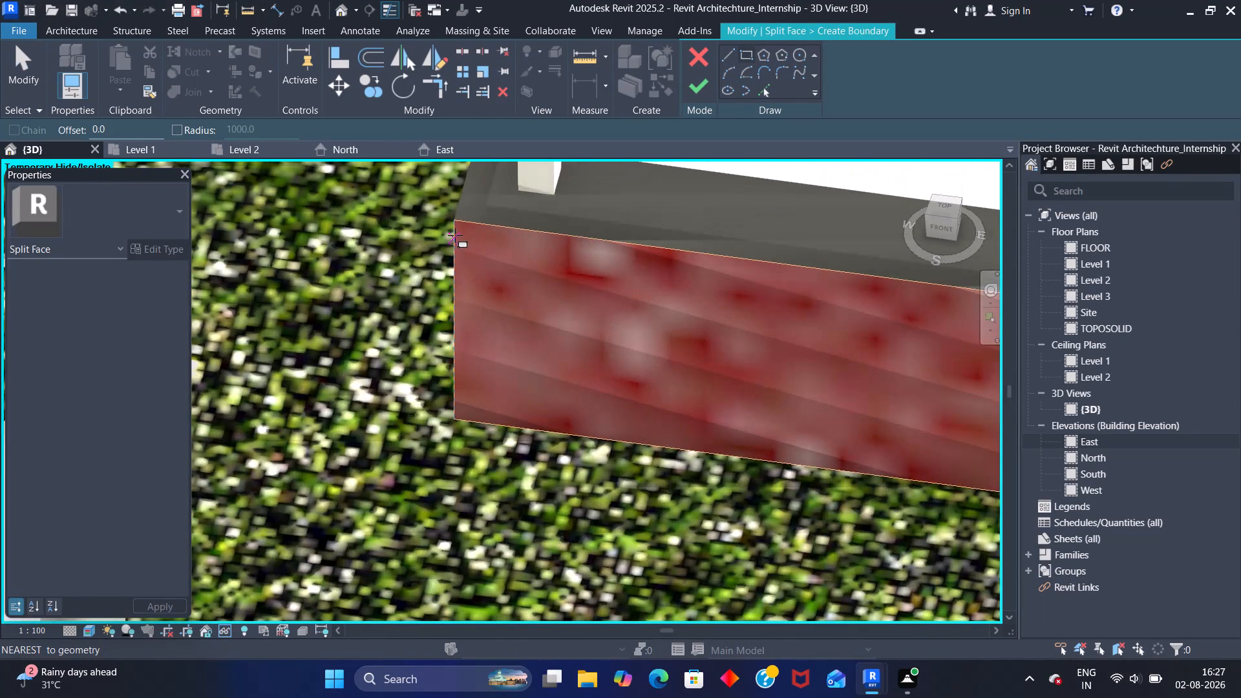
scroll(460, 232, "up", 18)
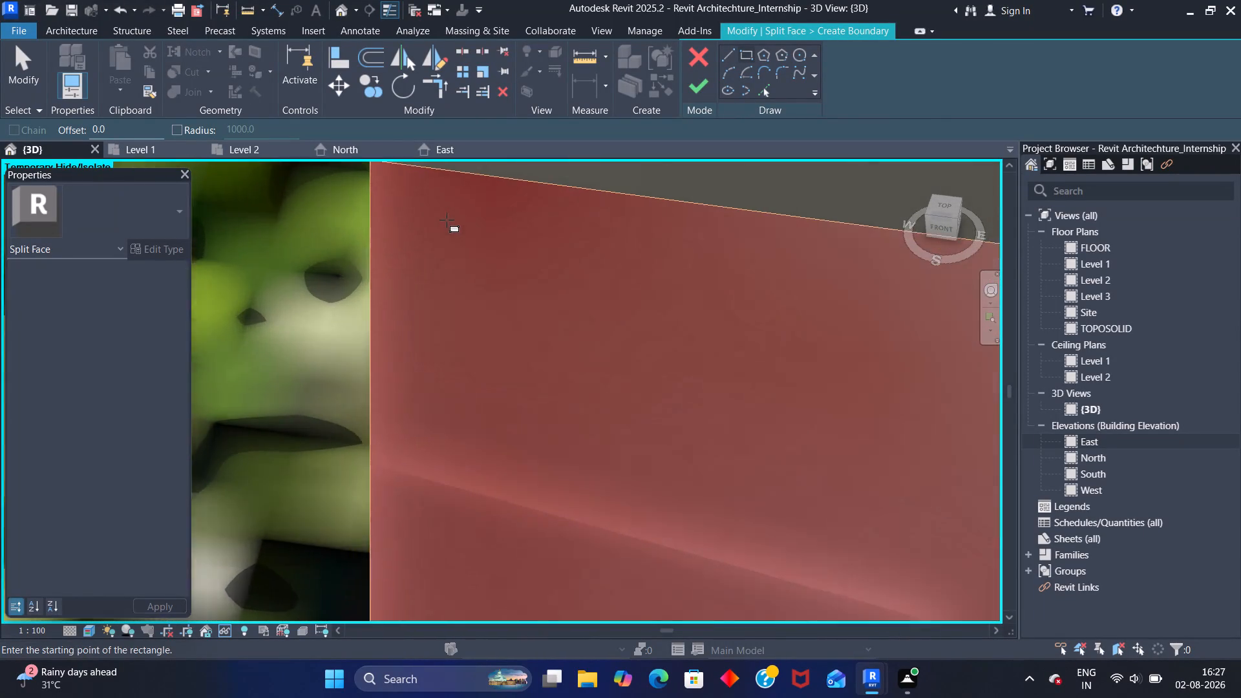
left_click(379, 172)
scroll(530, 433, "down", 11)
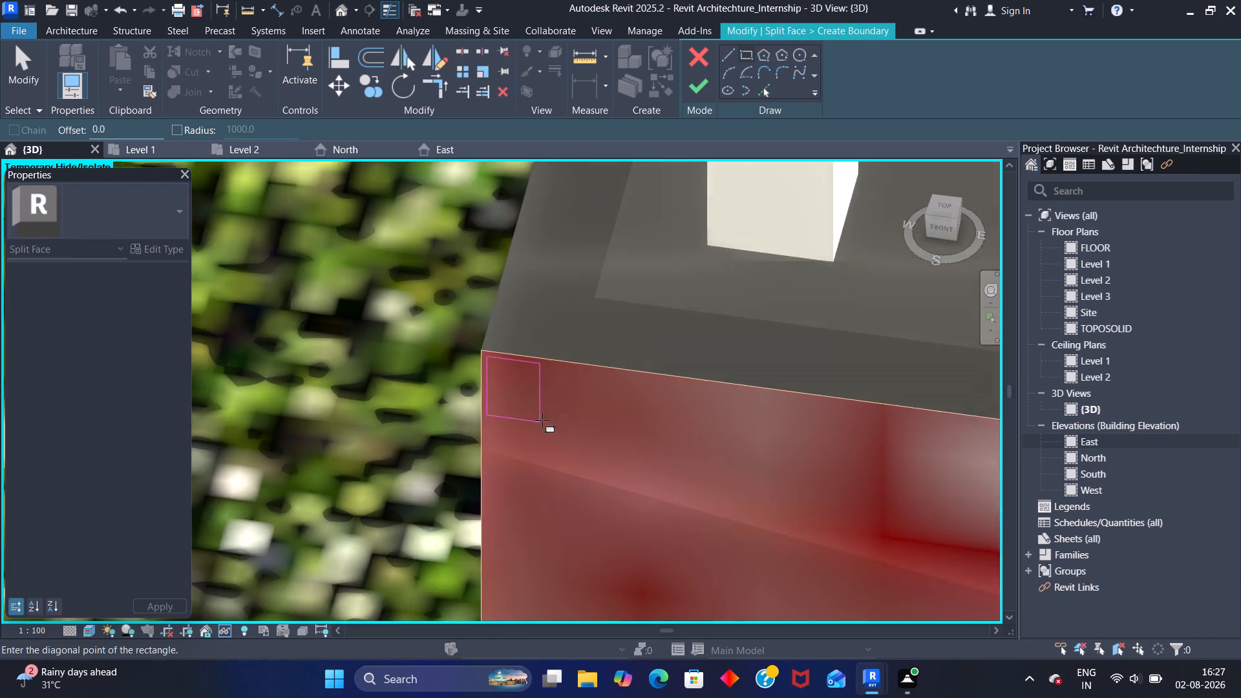
scroll(542, 420, "down", 20)
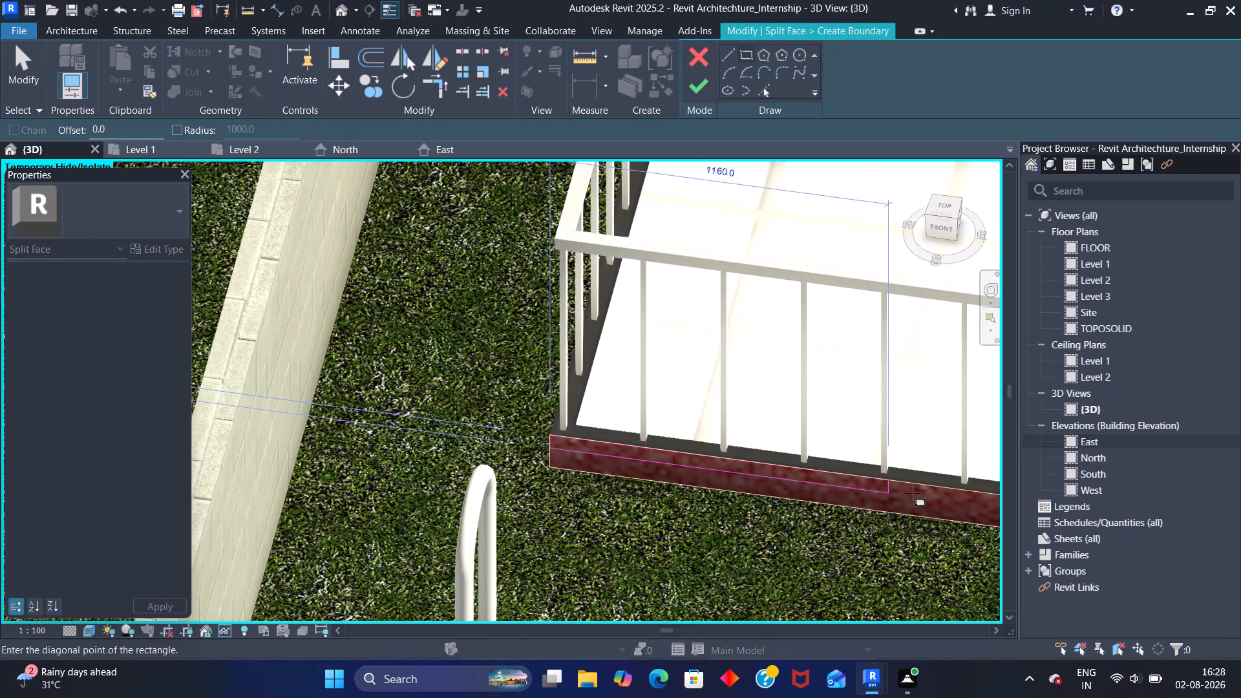
middle_click_drag(912, 488, 209, 262)
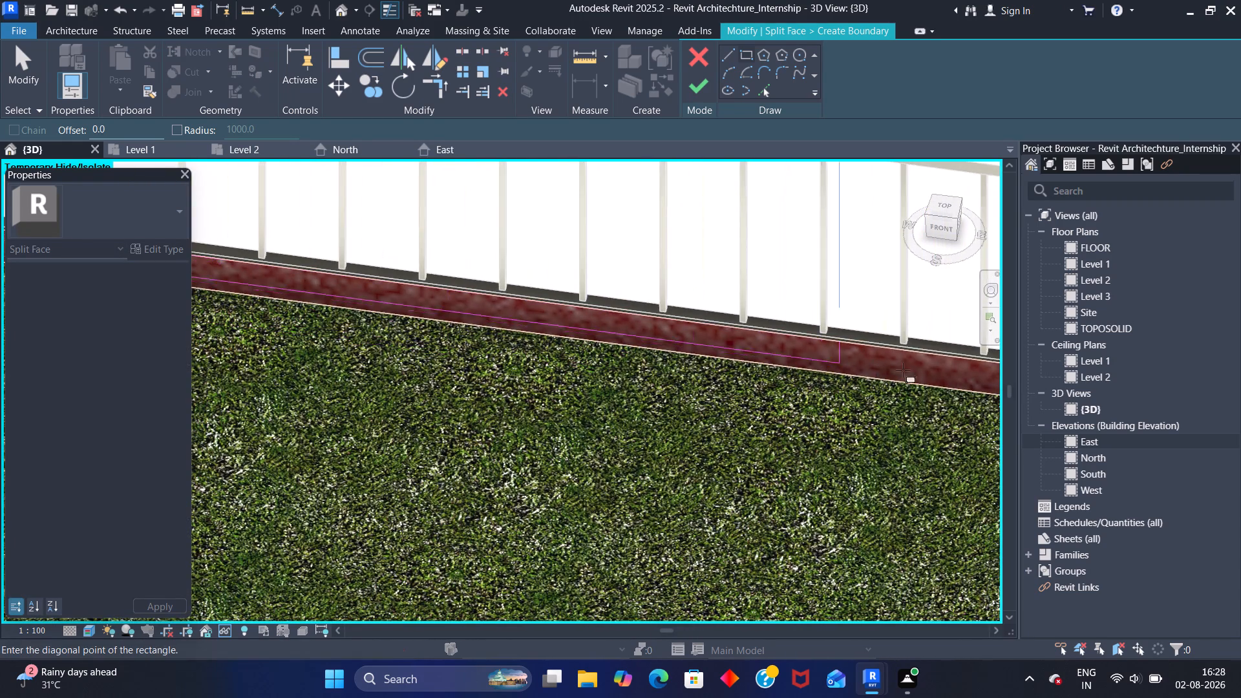
middle_click_drag(932, 379, 226, 271)
middle_click_drag(873, 361, 346, 263)
scroll(530, 272, "up", 12)
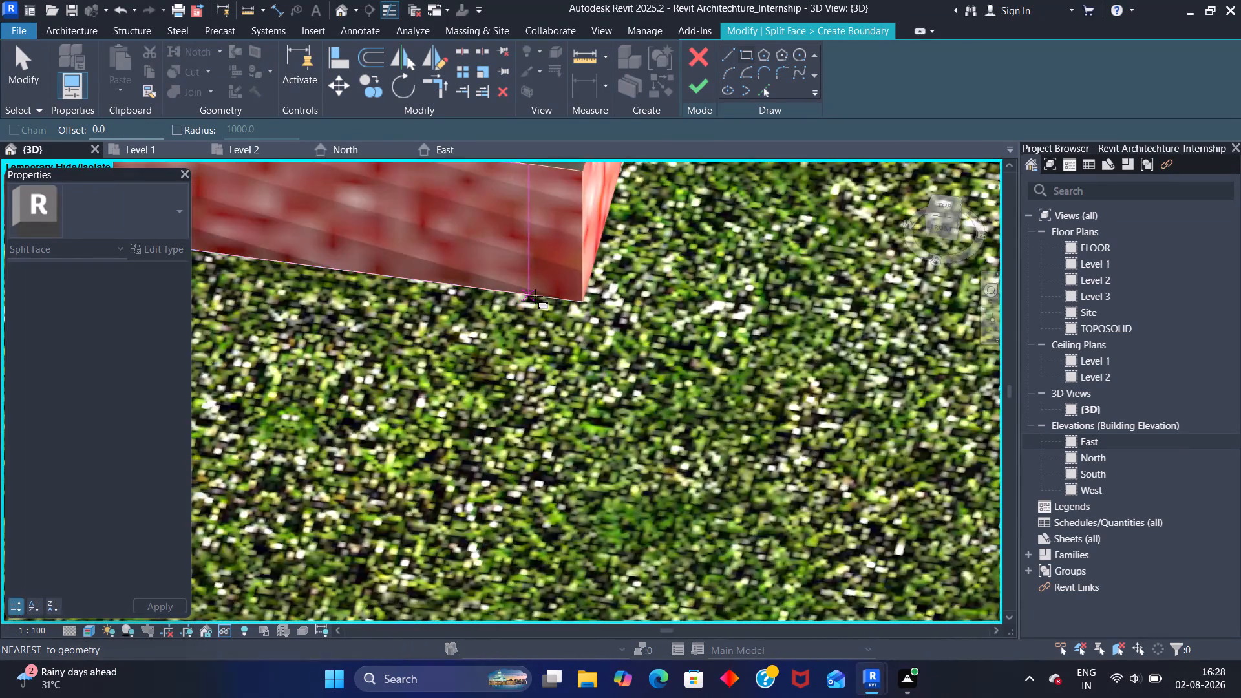
scroll(535, 296, "up", 10)
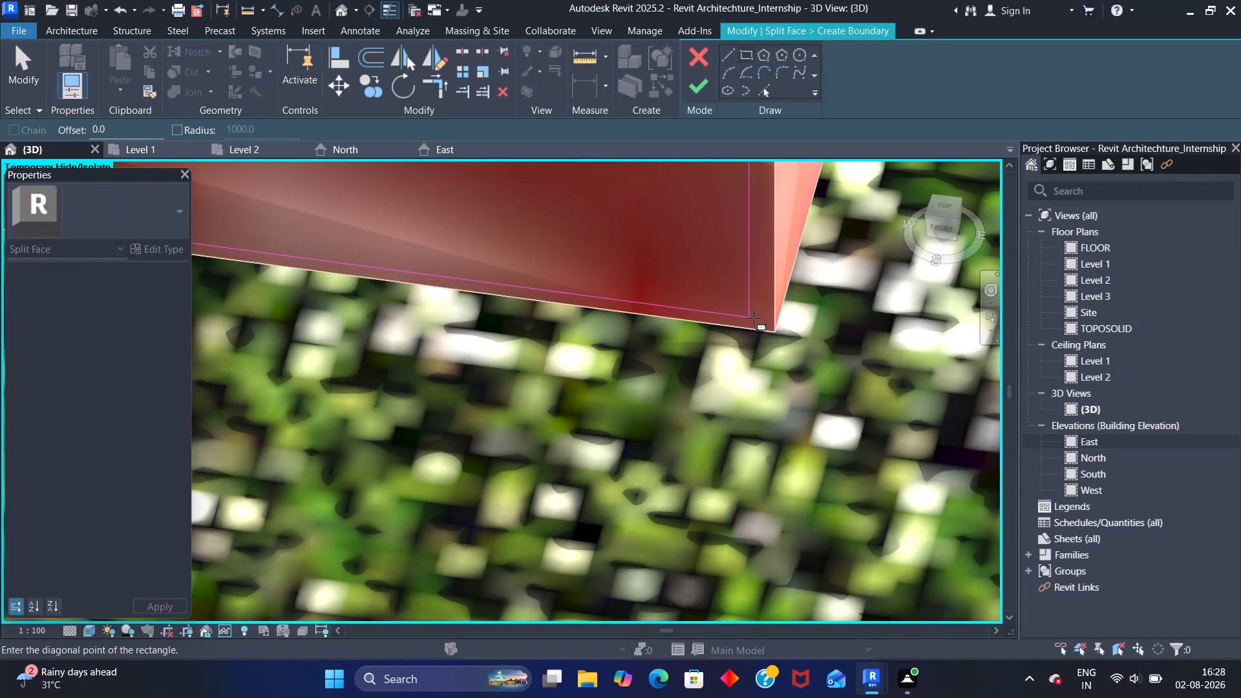
left_click(766, 321)
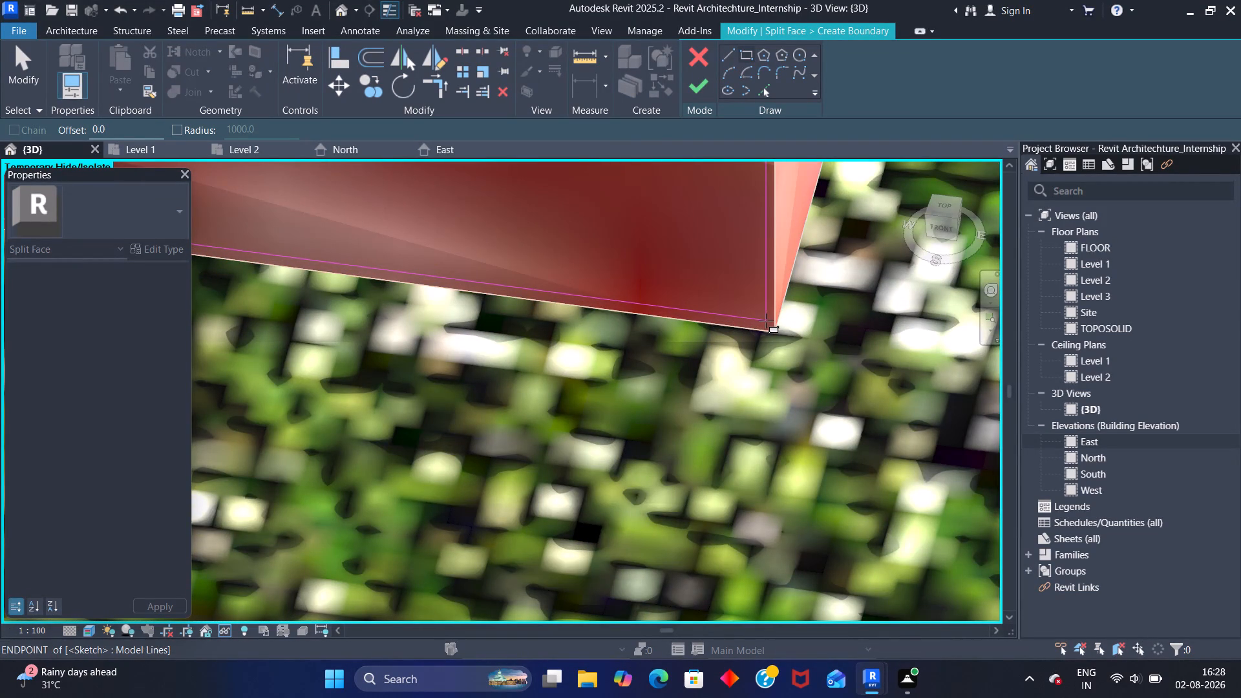
left_click(694, 85)
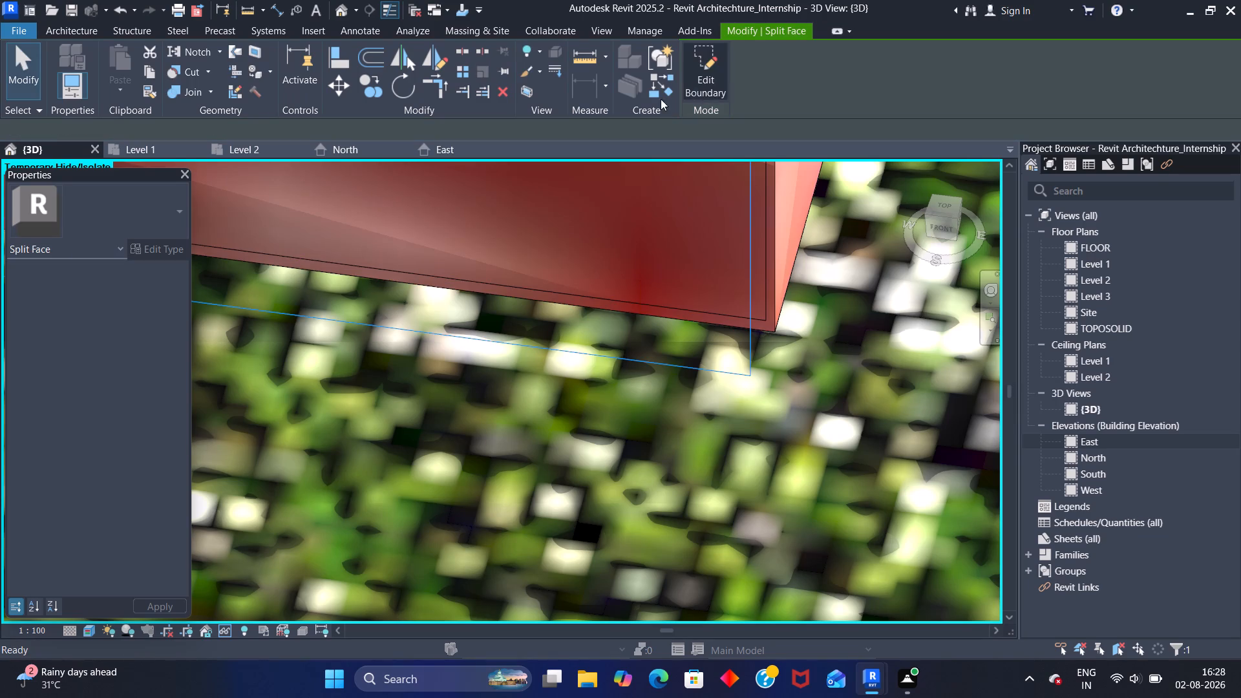
Search the materials for "tile" and paint the porch slab's split front edge face with Ceiling Tile 600 x 1200.
scroll(540, 251, "down", 13)
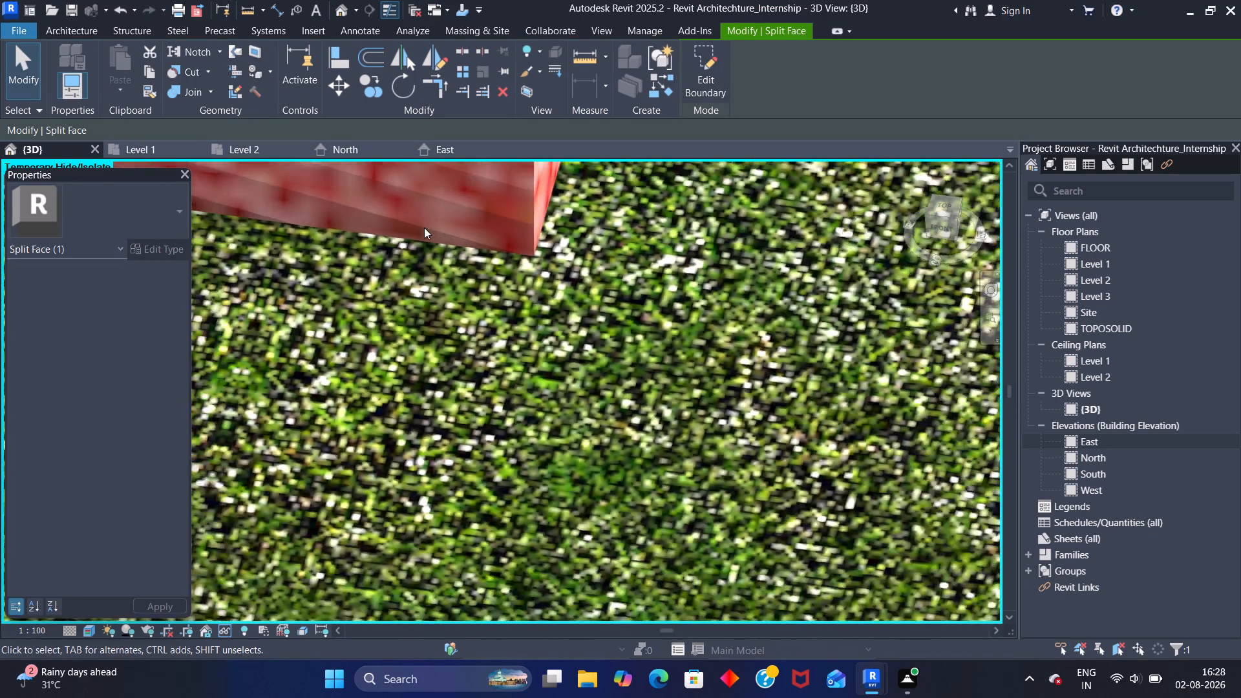
scroll(424, 227, "down", 3)
middle_click_drag(357, 237, 700, 322)
scroll(748, 330, "down", 4)
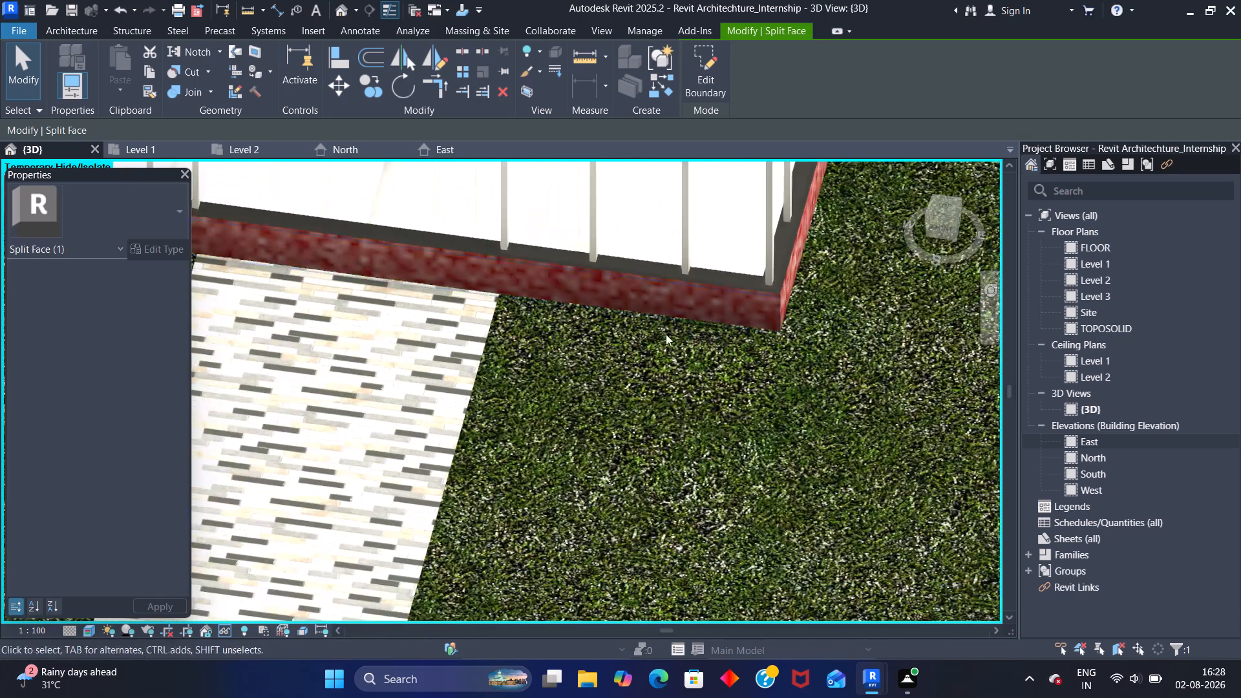
scroll(666, 334, "down", 4)
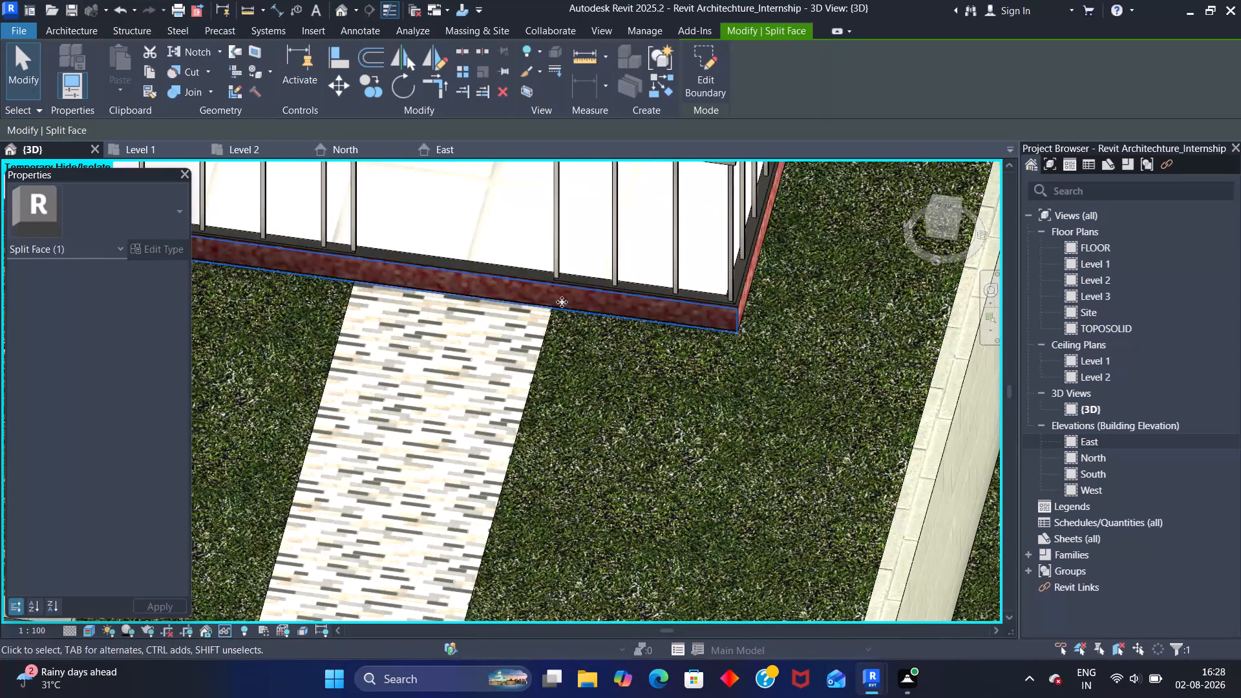
scroll(546, 303, "down", 5)
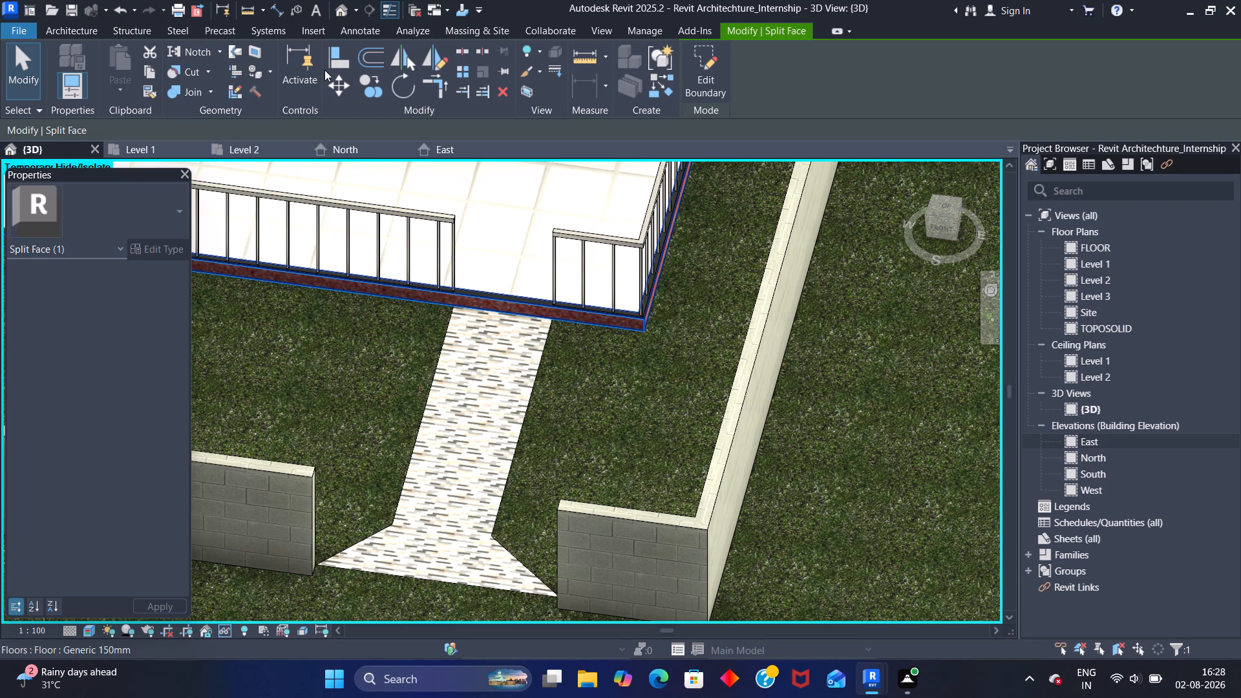
left_click(250, 68)
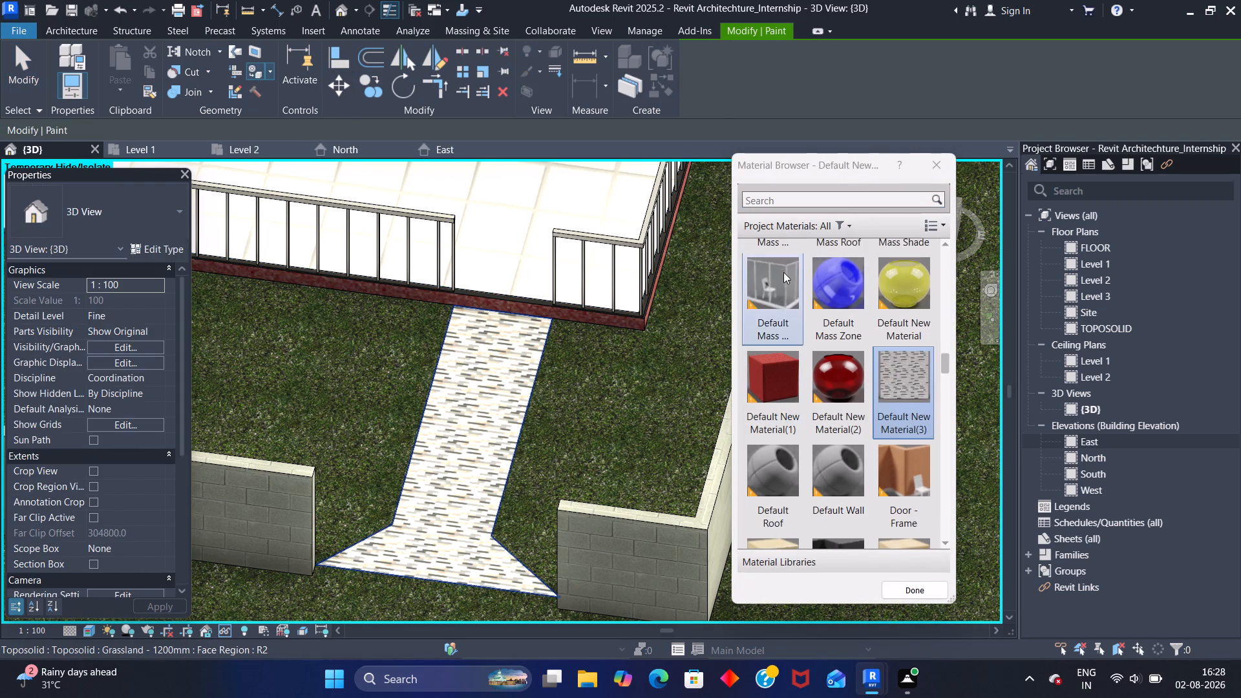
left_click(782, 195)
type("tile")
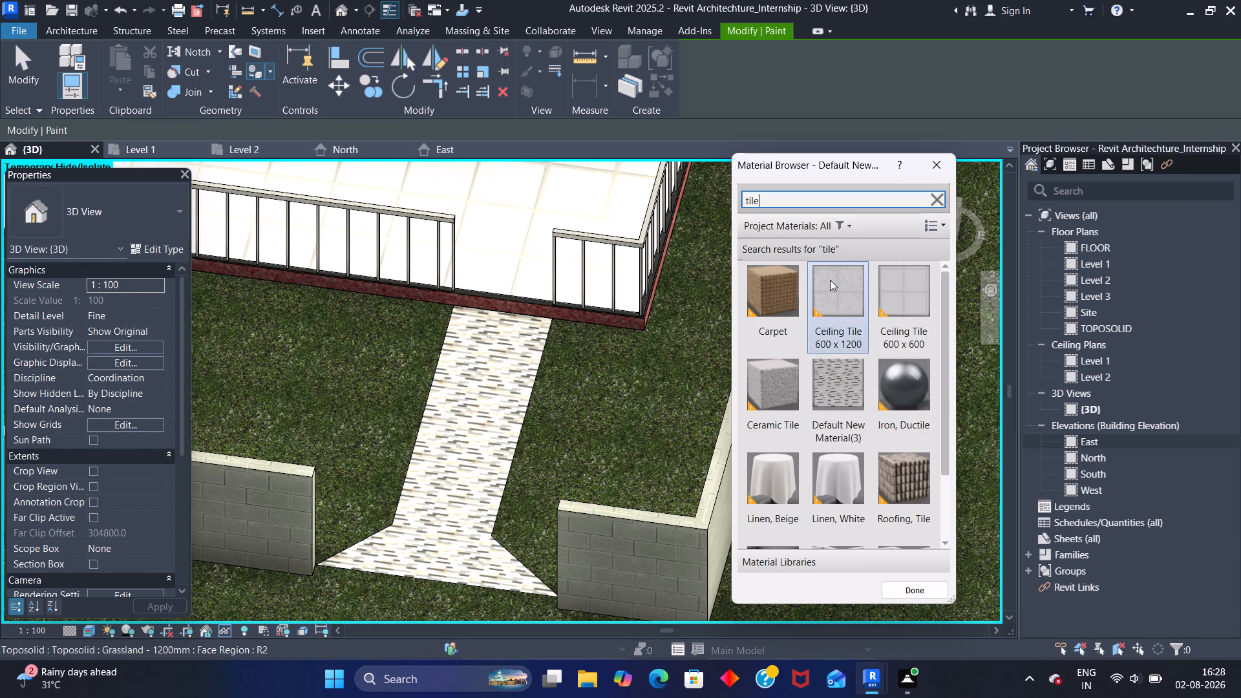
scroll(831, 280, "up", 2)
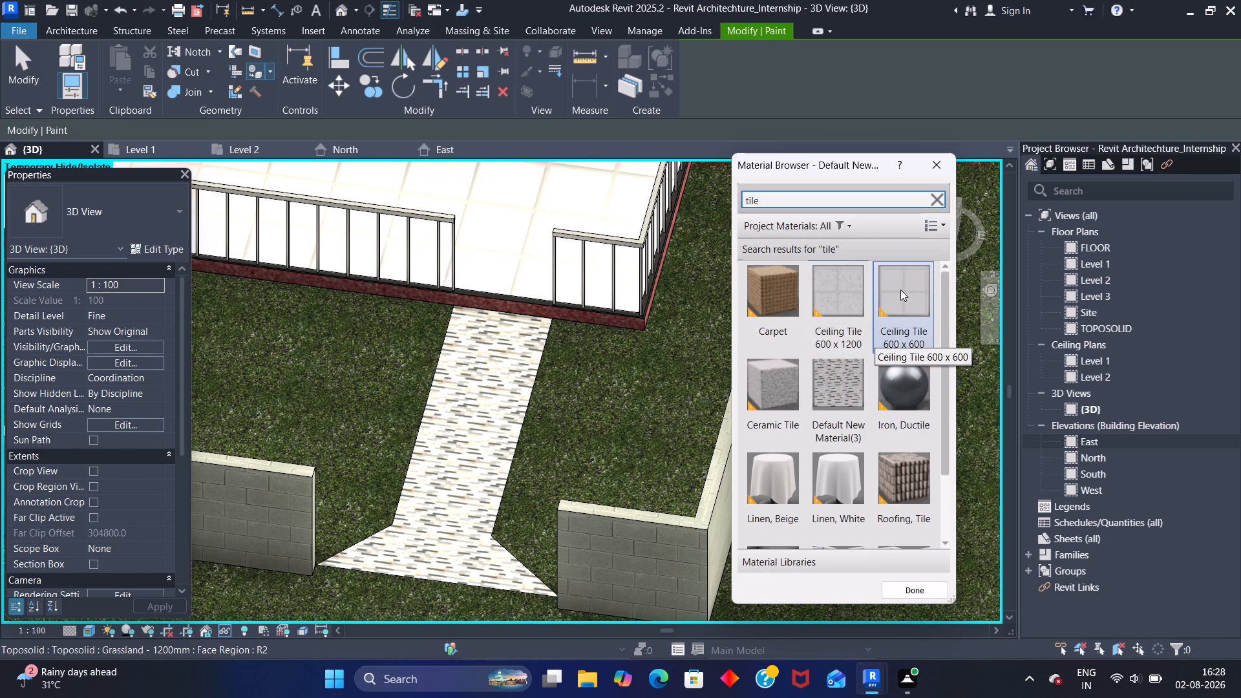
left_click(847, 289)
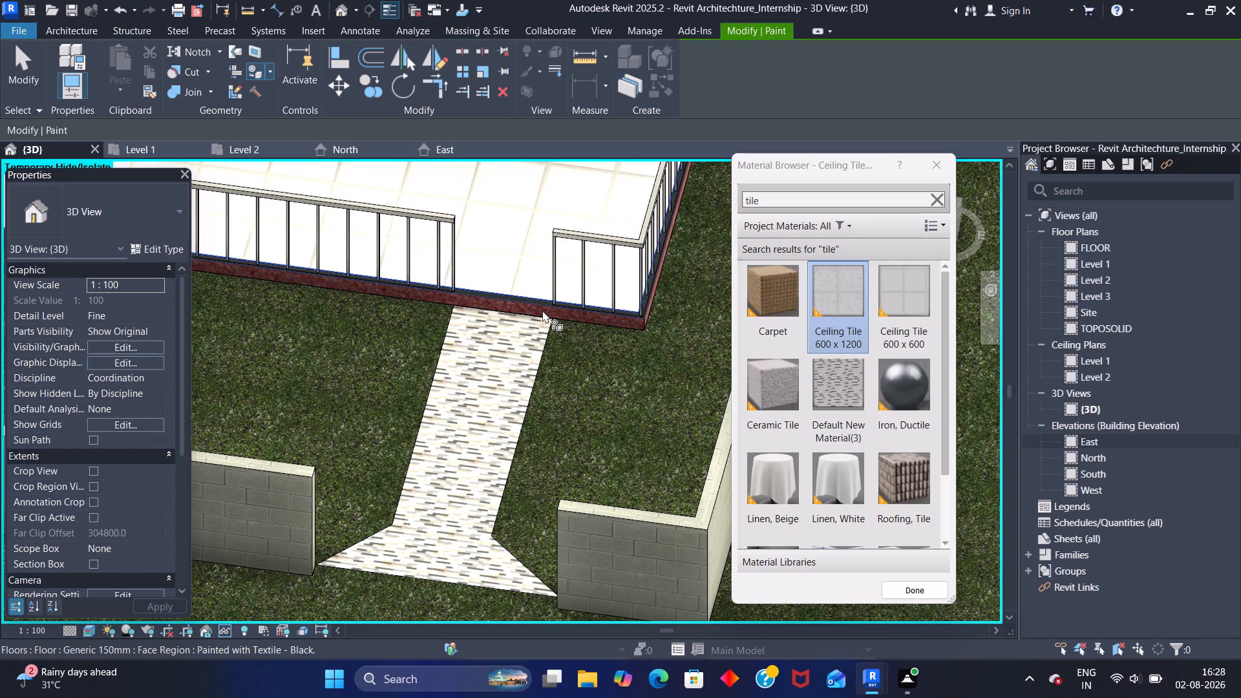
scroll(541, 313, "up", 16)
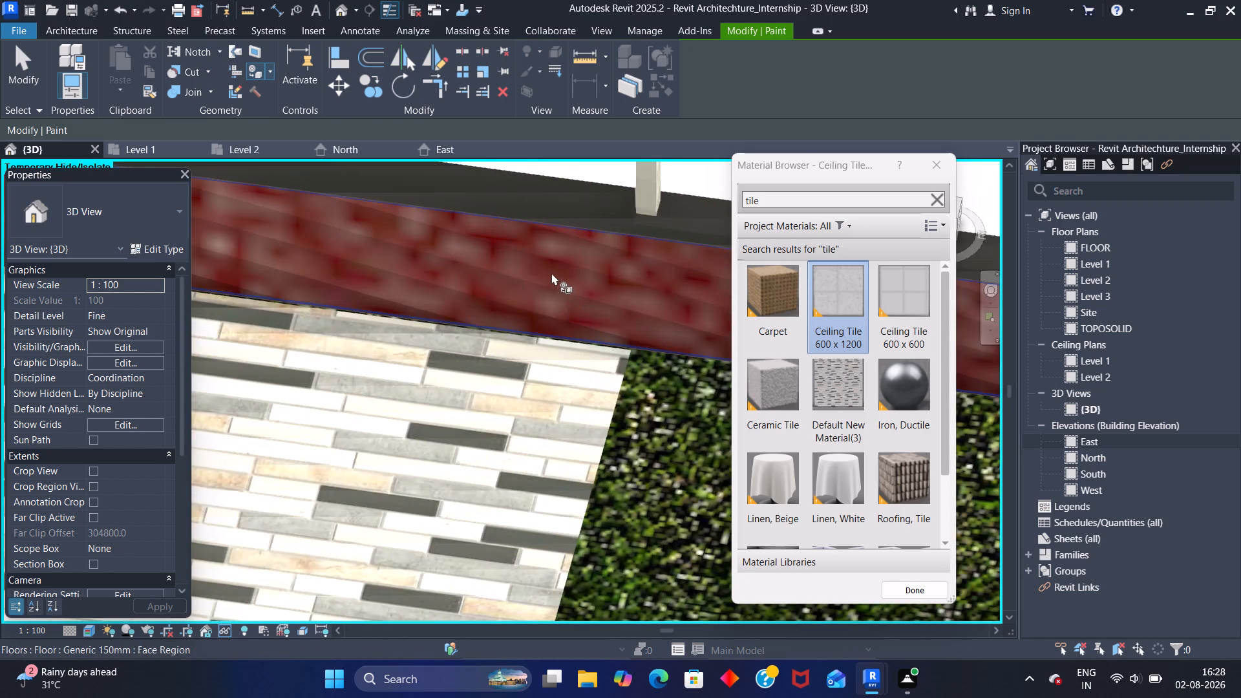
left_click(551, 273)
Paint the ground-floor slab's exposed edge below the long dark side wall with the small window using Ceiling Tile 600 x 1200.
scroll(559, 282, "down", 12)
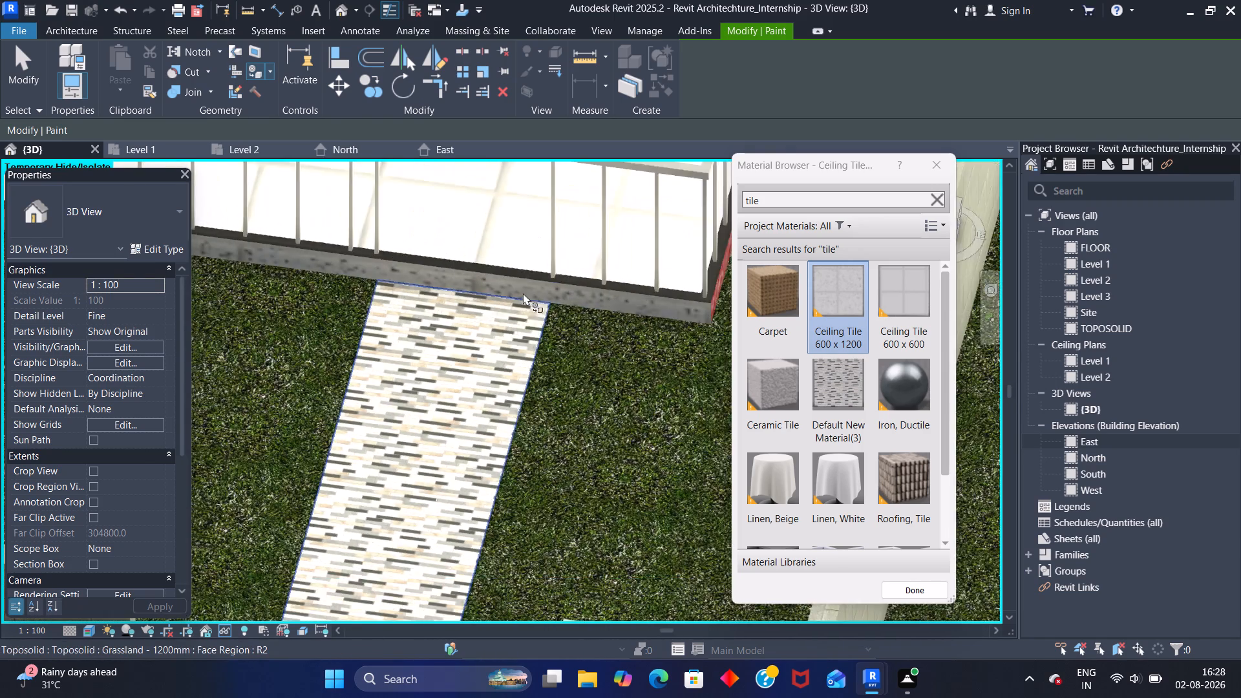
scroll(523, 293, "down", 5)
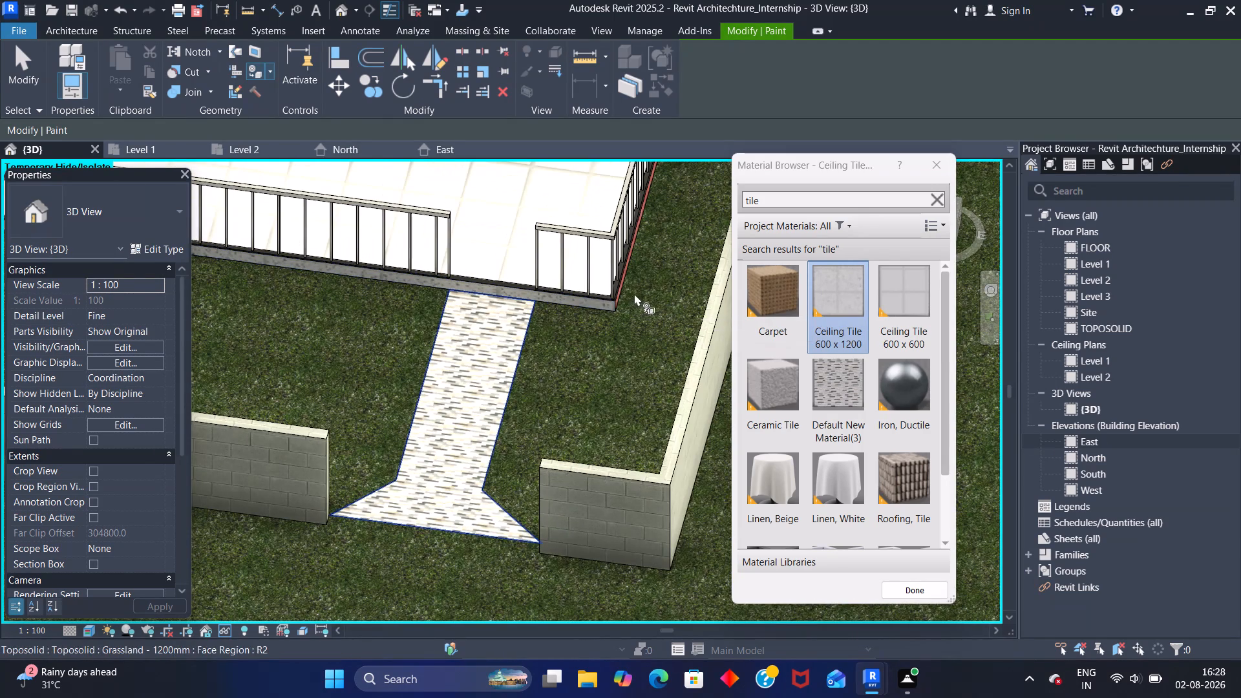
middle_click_drag(637, 278, 539, 304, "shift")
scroll(565, 255, "down", 4)
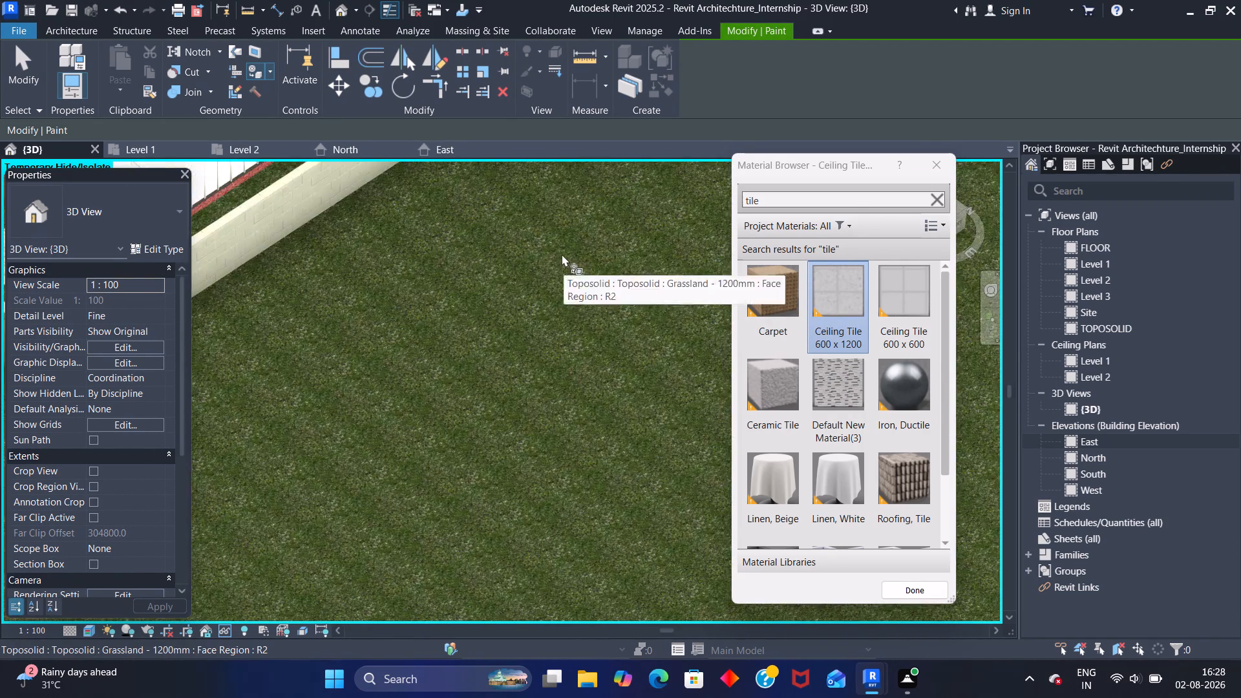
scroll(562, 254, "down", 5)
middle_click_drag(613, 221, 508, 329)
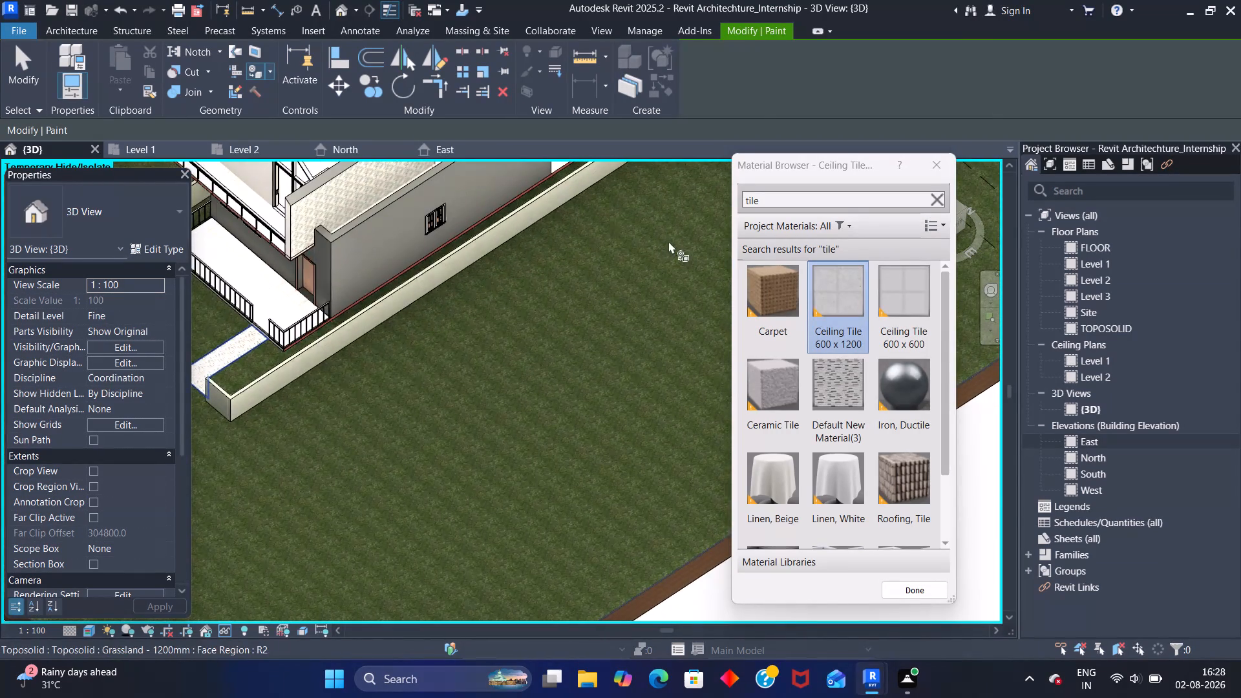
middle_click_drag(668, 241, 496, 331, "shift")
scroll(332, 180, "up", 4)
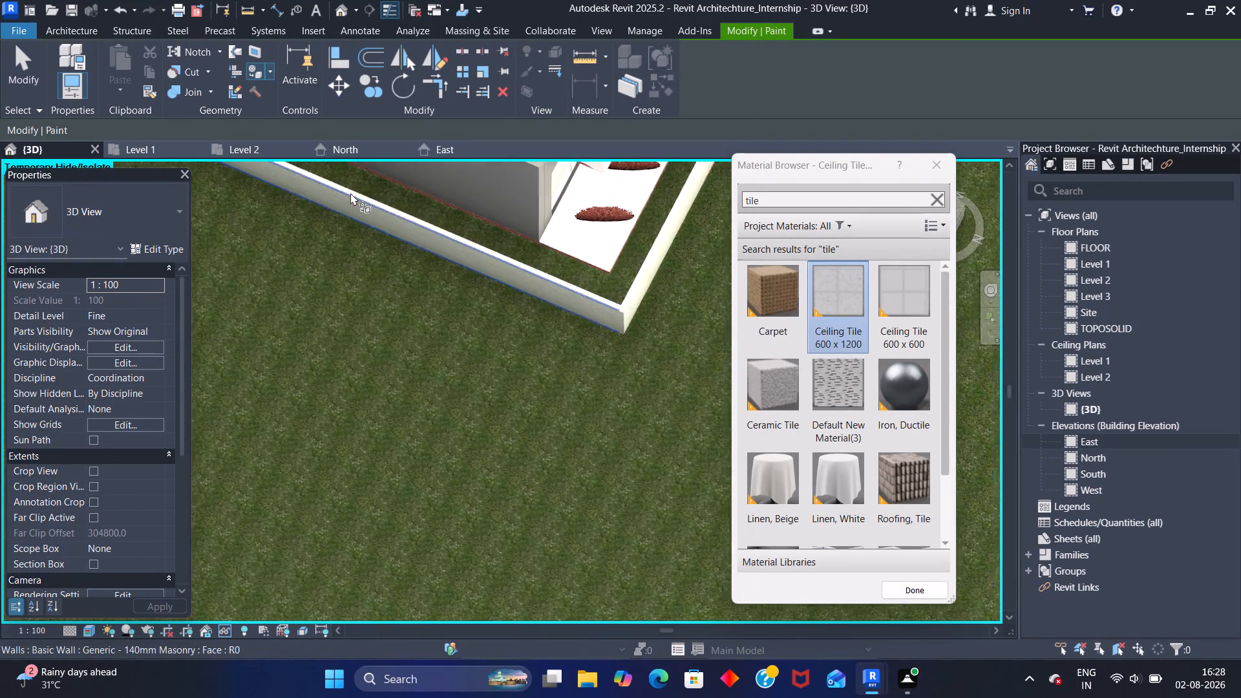
scroll(350, 193, "up", 3)
middle_click_drag(343, 253, 418, 194, "shift")
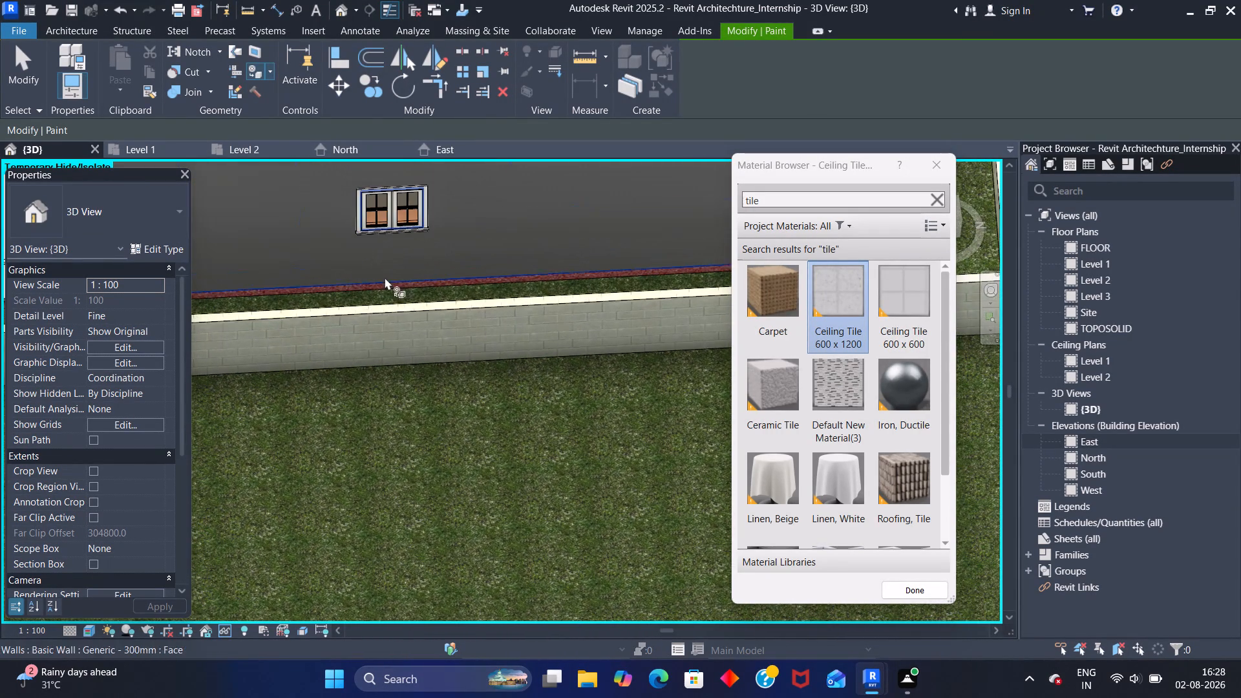
middle_click_drag(386, 334, 400, 259, "shift")
middle_click_drag(374, 273, 374, 334)
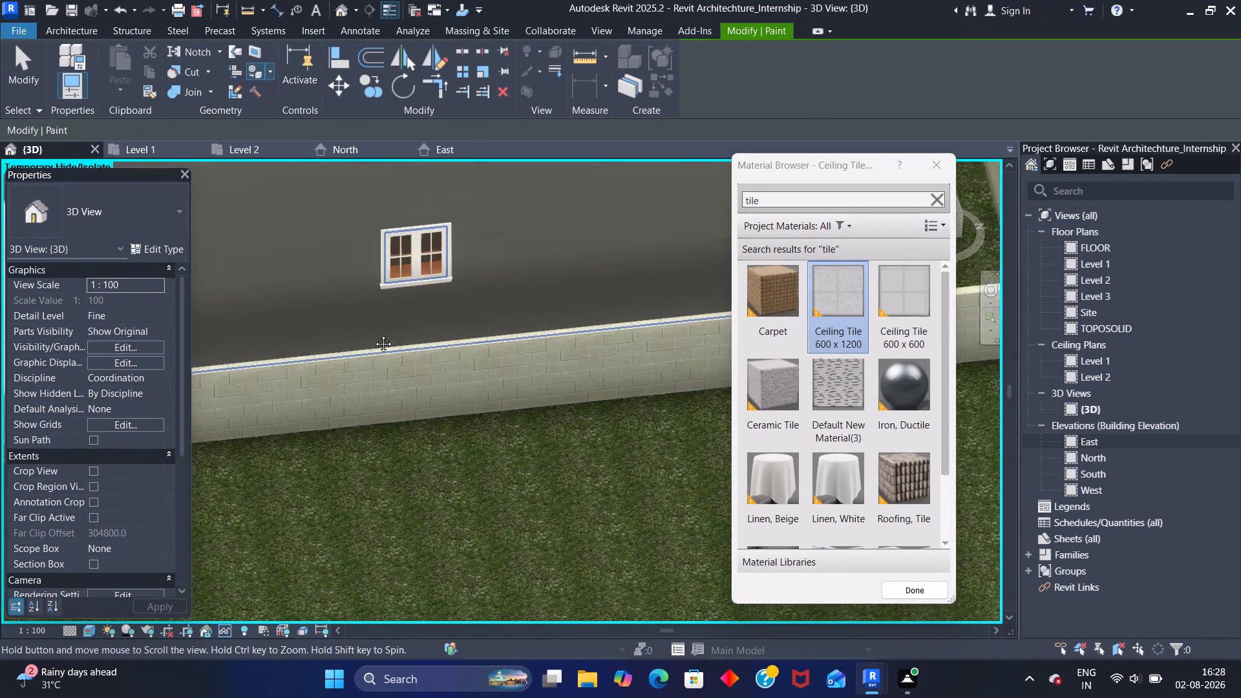
middle_click_drag(374, 334, 378, 353)
scroll(372, 364, "up", 2)
middle_click_drag(354, 337, 348, 410, "shift")
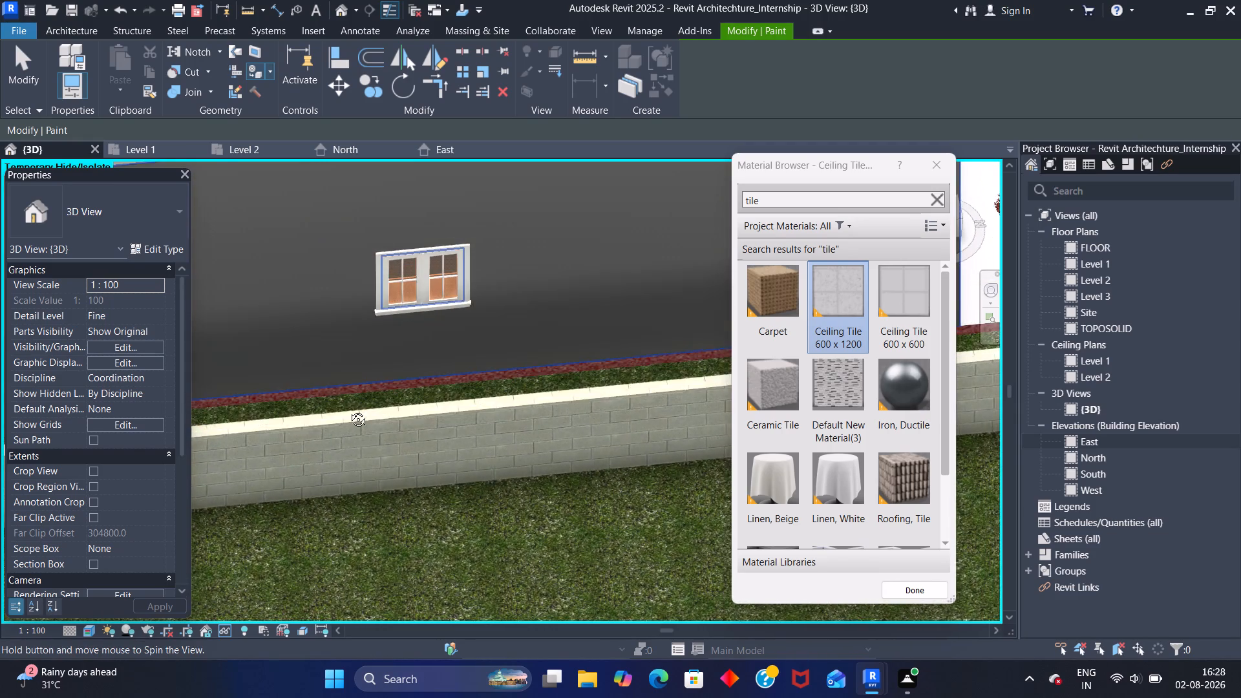
middle_click_drag(348, 410, 349, 428, "shift")
scroll(379, 377, "up", 11)
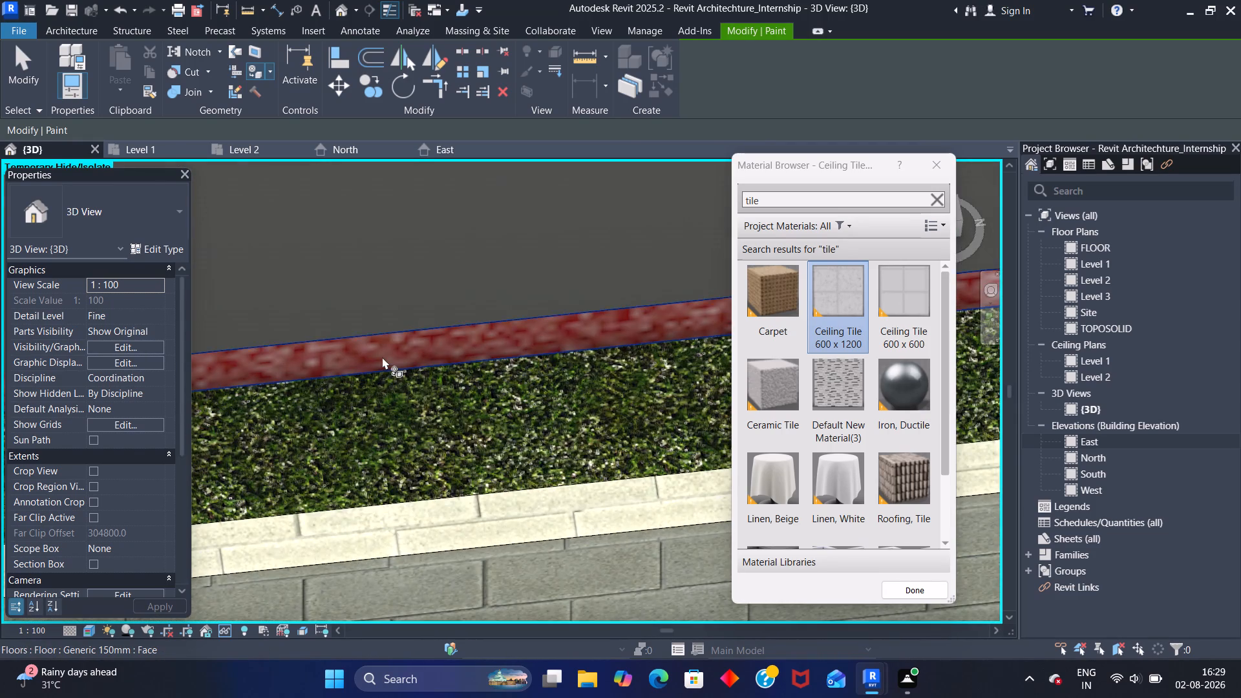
scroll(383, 354, "up", 7)
left_click(385, 354)
Paint the outer edge of the tiled terrace slab with the red shrubs, beside the boundary wall, with Textile - Black.
scroll(384, 354, "down", 6)
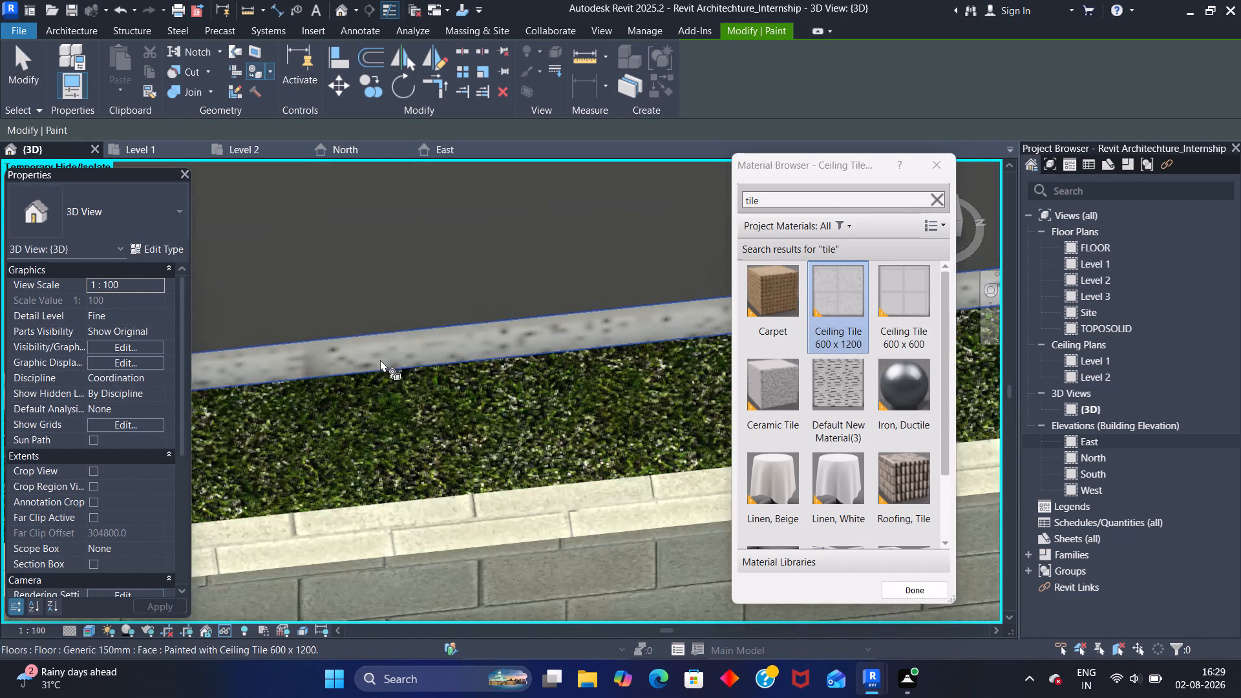
scroll(380, 359, "down", 14)
scroll(611, 333, "down", 1)
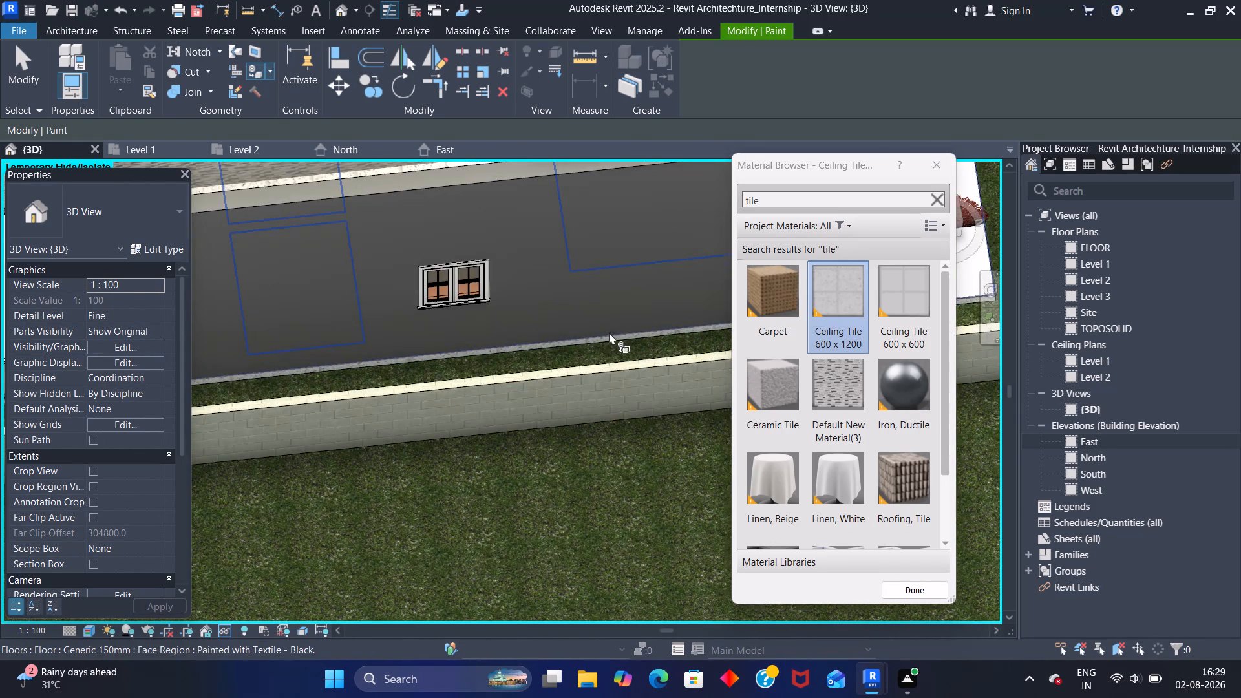
scroll(609, 332, "down", 4)
middle_click_drag(685, 295, 557, 292, "shift")
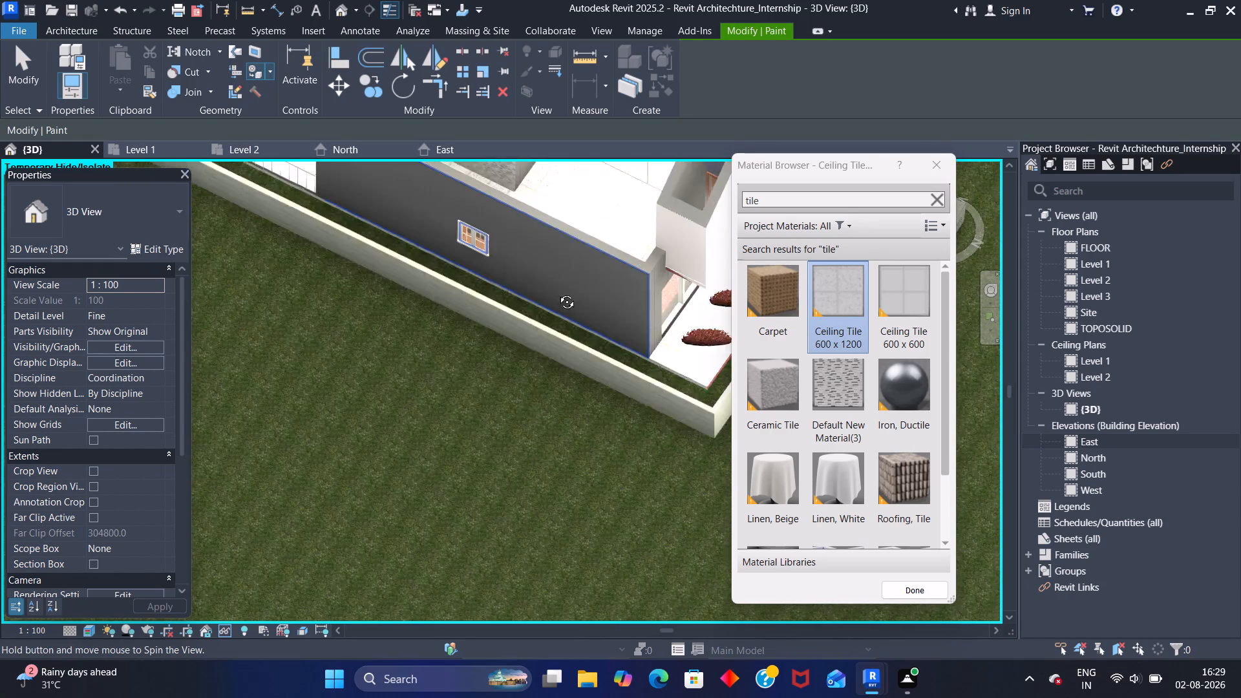
middle_click_drag(557, 292, 459, 279, "shift")
scroll(553, 316, "up", 1)
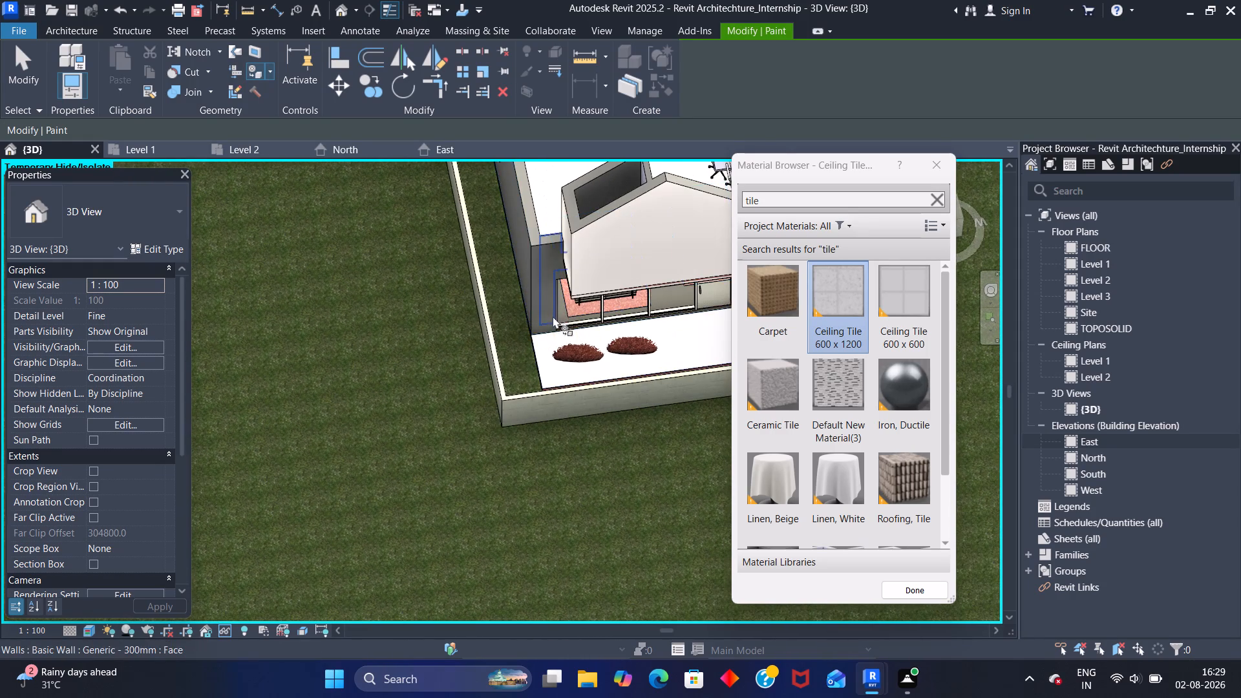
scroll(553, 316, "up", 6)
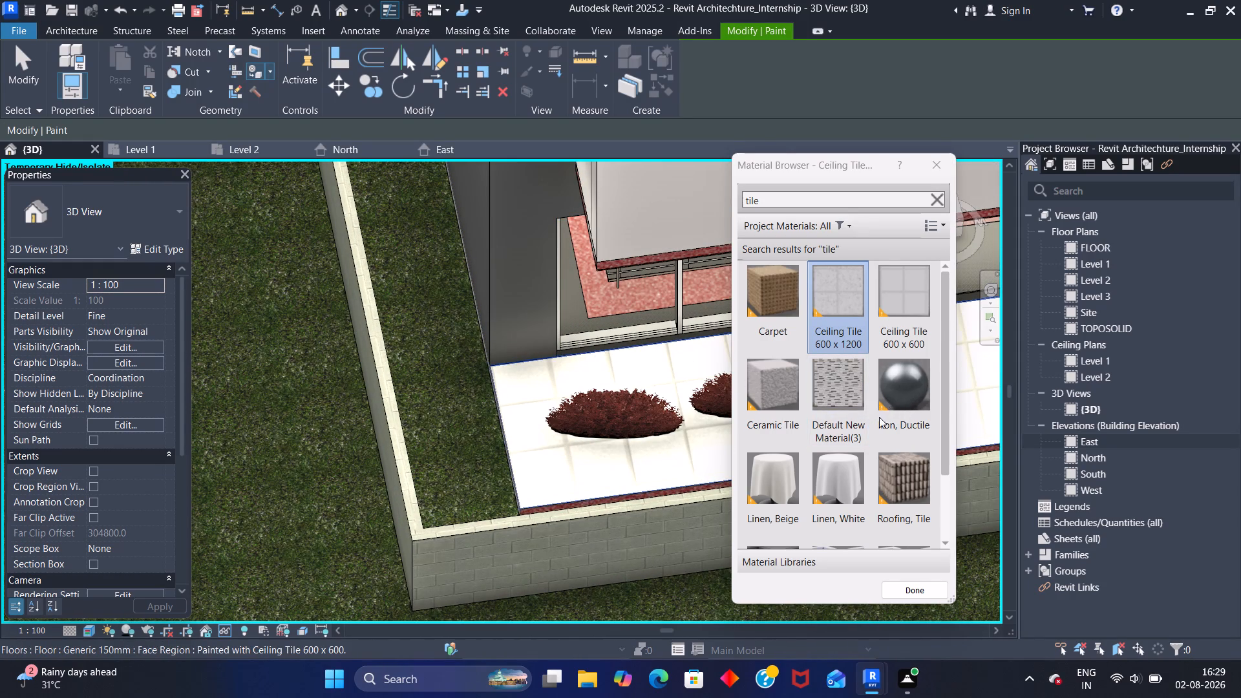
scroll(870, 427, "down", 2)
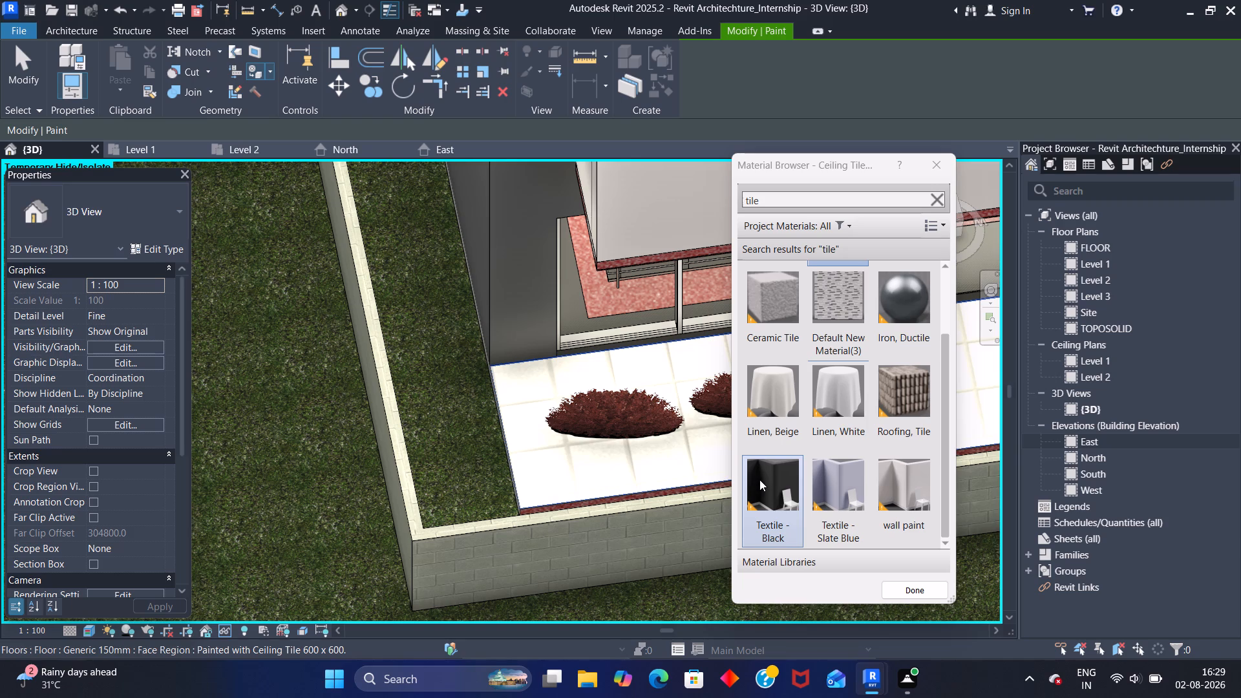
left_click(759, 480)
scroll(602, 476, "down", 2)
middle_click_drag(639, 491, 633, 481)
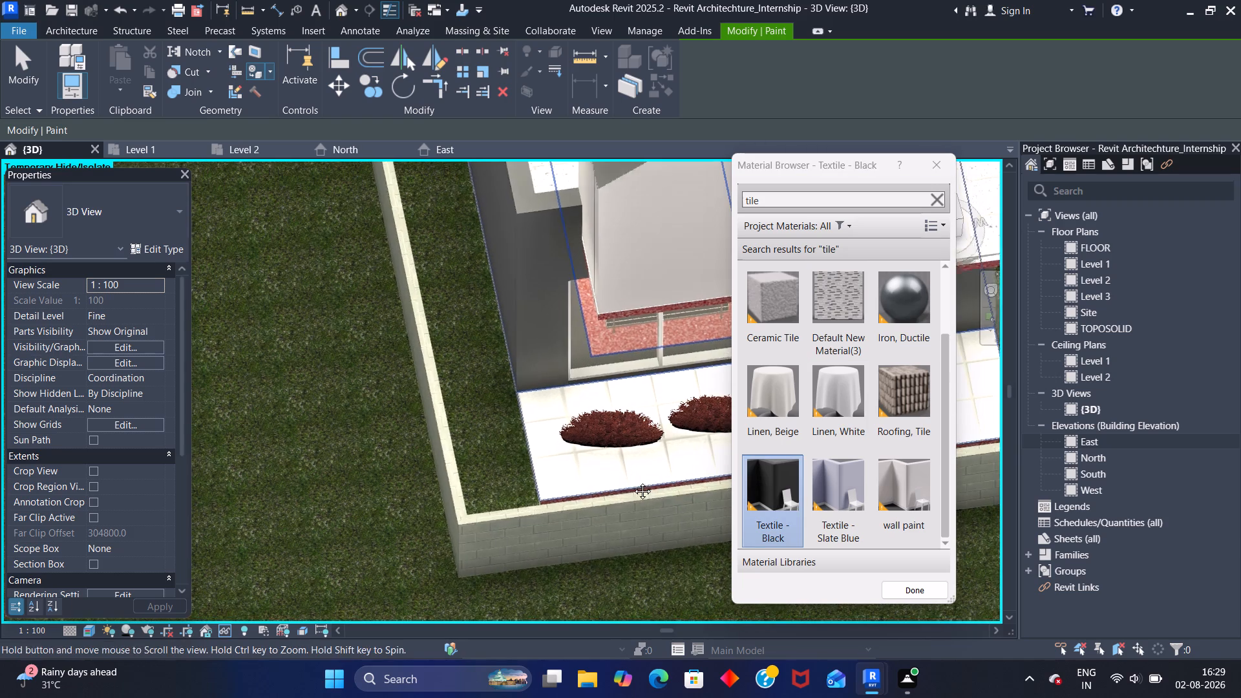
middle_click_drag(633, 481, 587, 443)
scroll(626, 445, "up", 14)
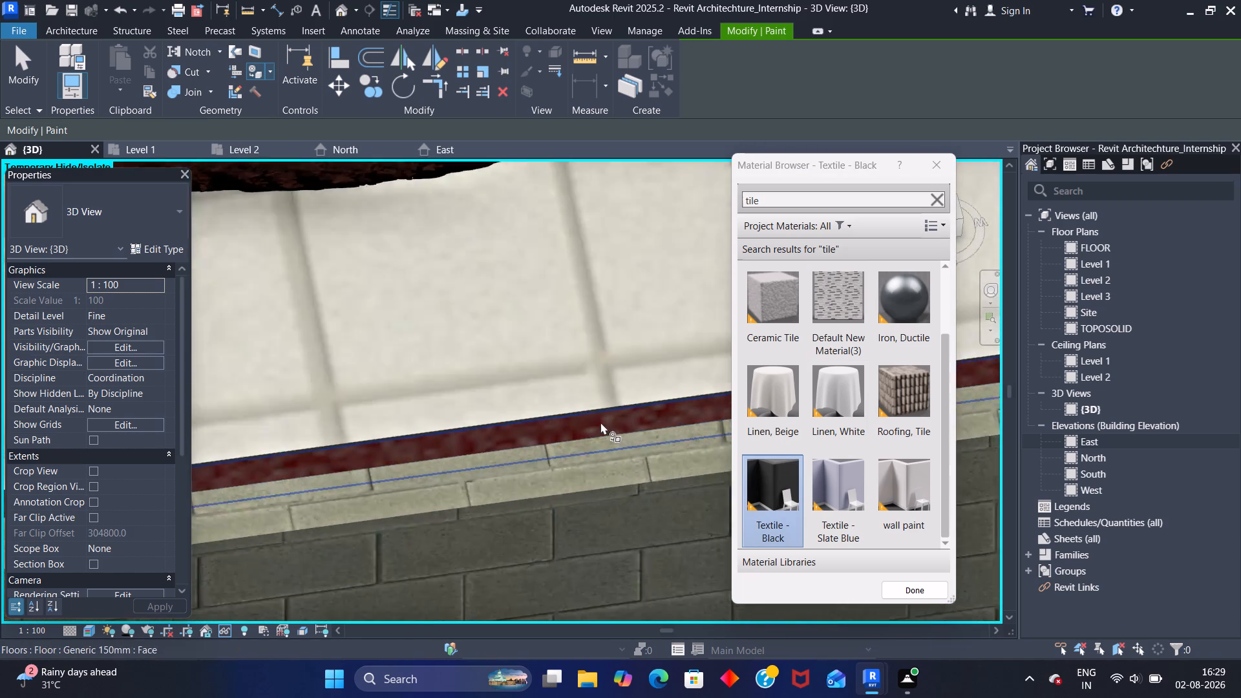
scroll(600, 421, "up", 7)
left_click(600, 418)
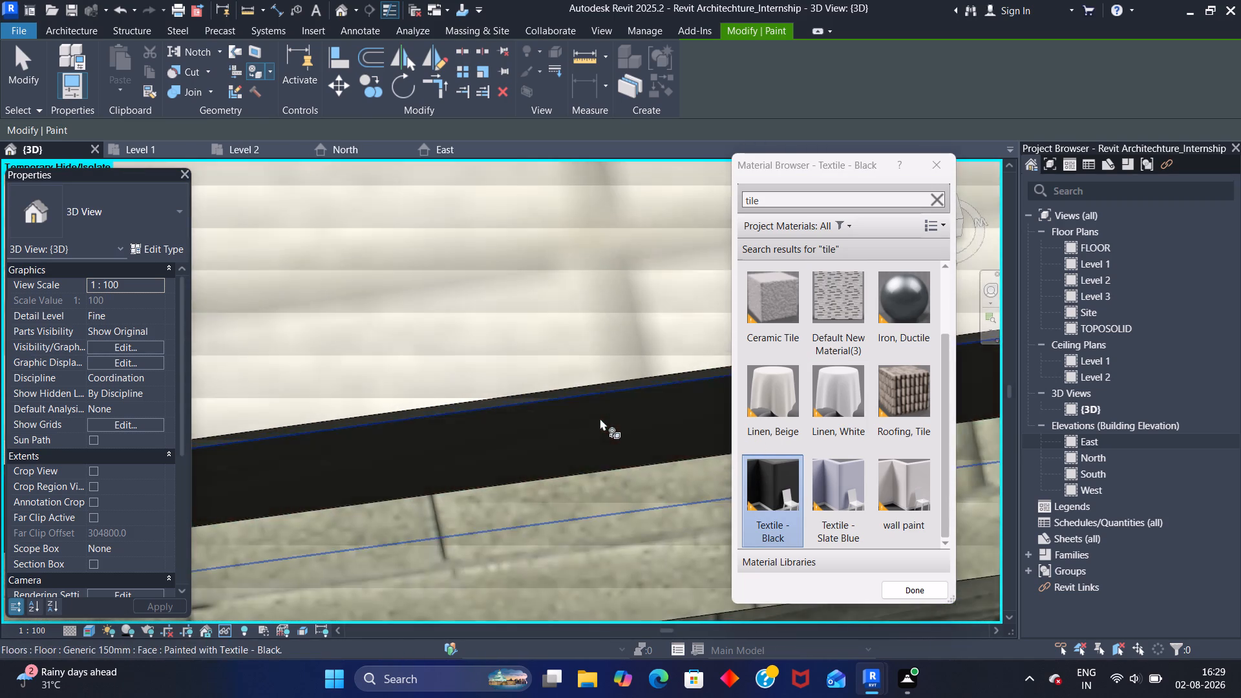
Paint the upper floor slab's exposed red edge above the dark wall around the corner from the shrub terrace with Textile - Black.
scroll(597, 417, "down", 19)
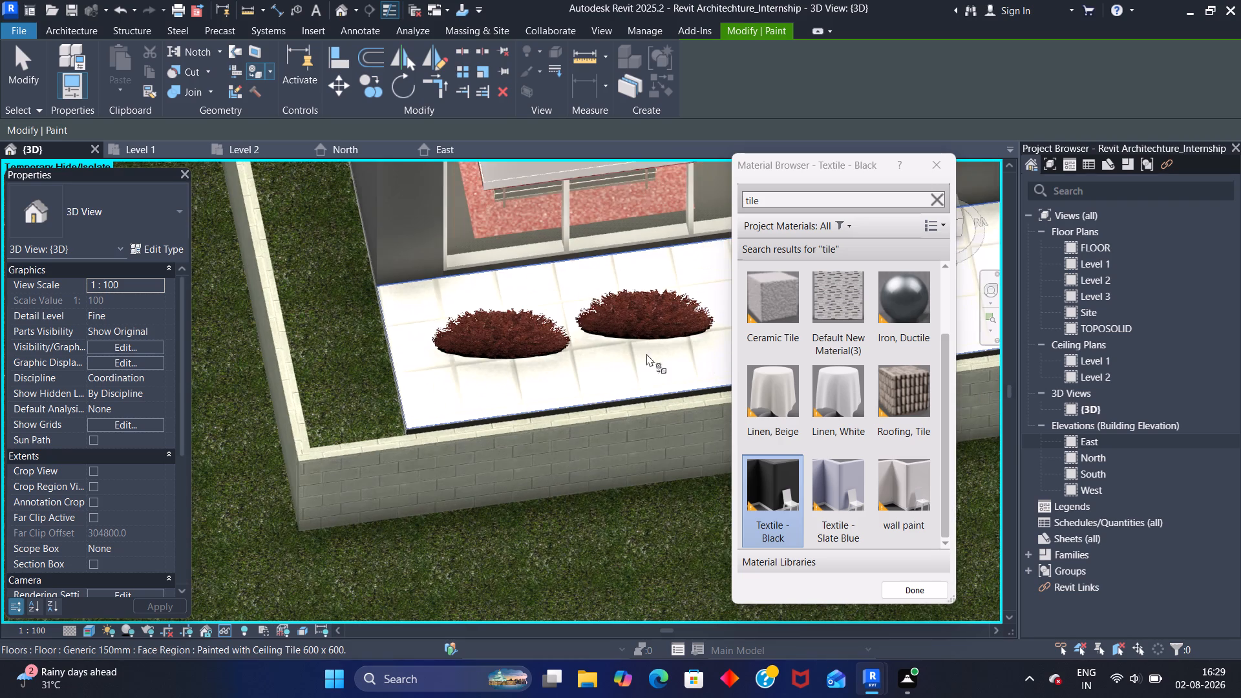
middle_click_drag(657, 351, 415, 285, "shift")
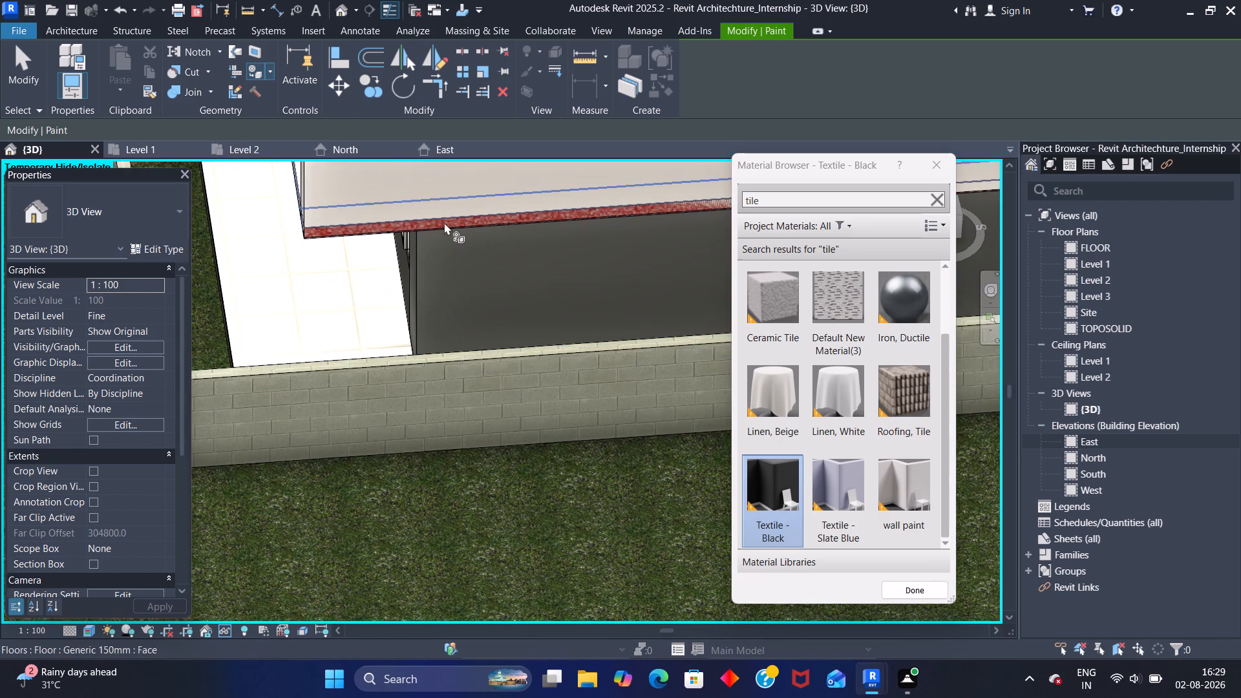
scroll(445, 222, "up", 14)
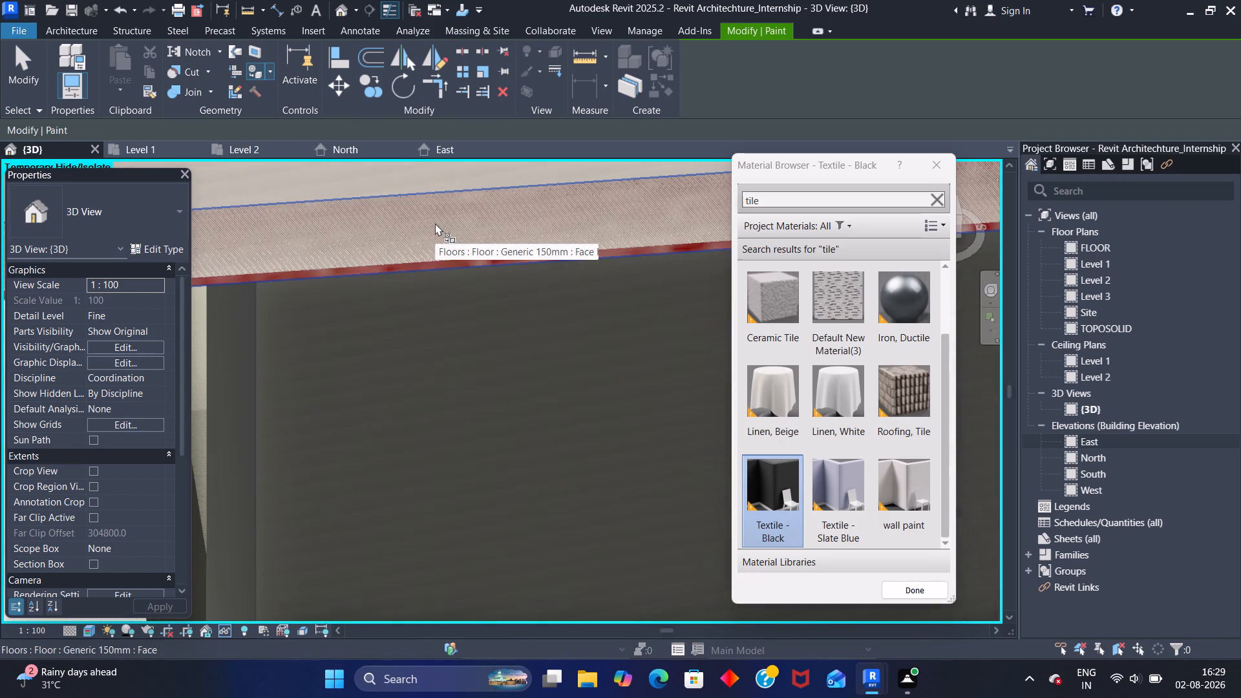
left_click(438, 224)
Paint the ground-floor slab's exposed edge at the base of that same dark wall with Textile - Black.
scroll(435, 231, "down", 4)
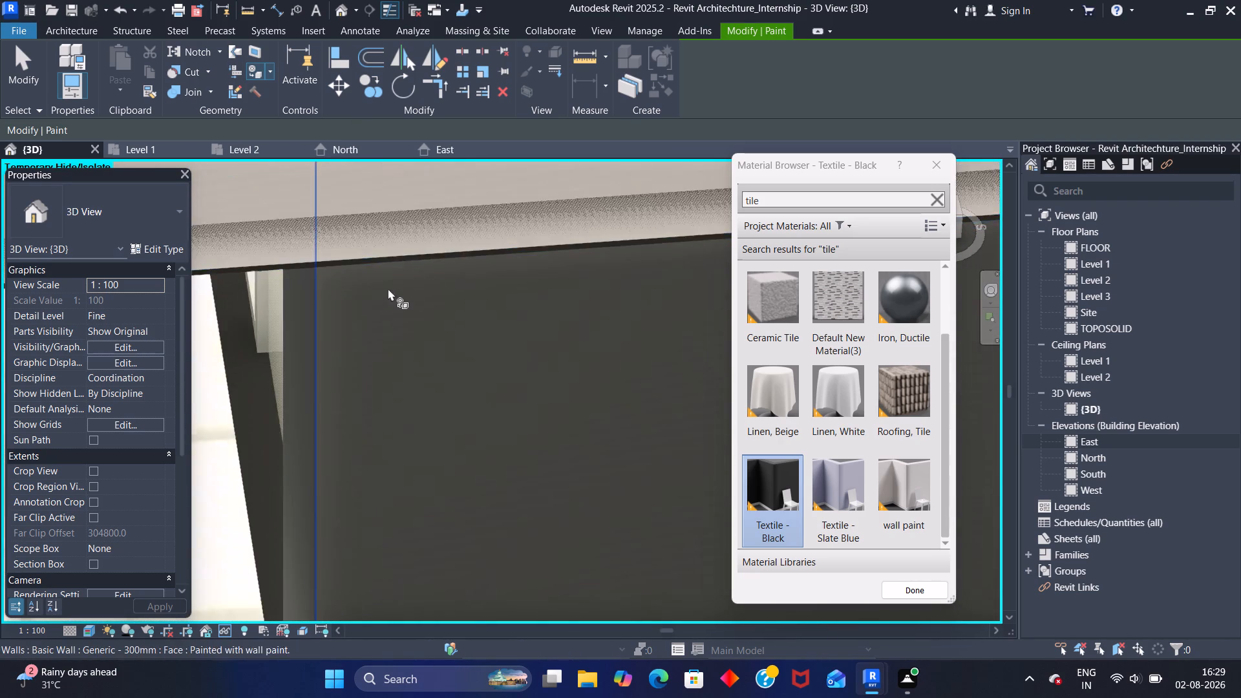
scroll(388, 288, "down", 3)
scroll(327, 378, "down", 7)
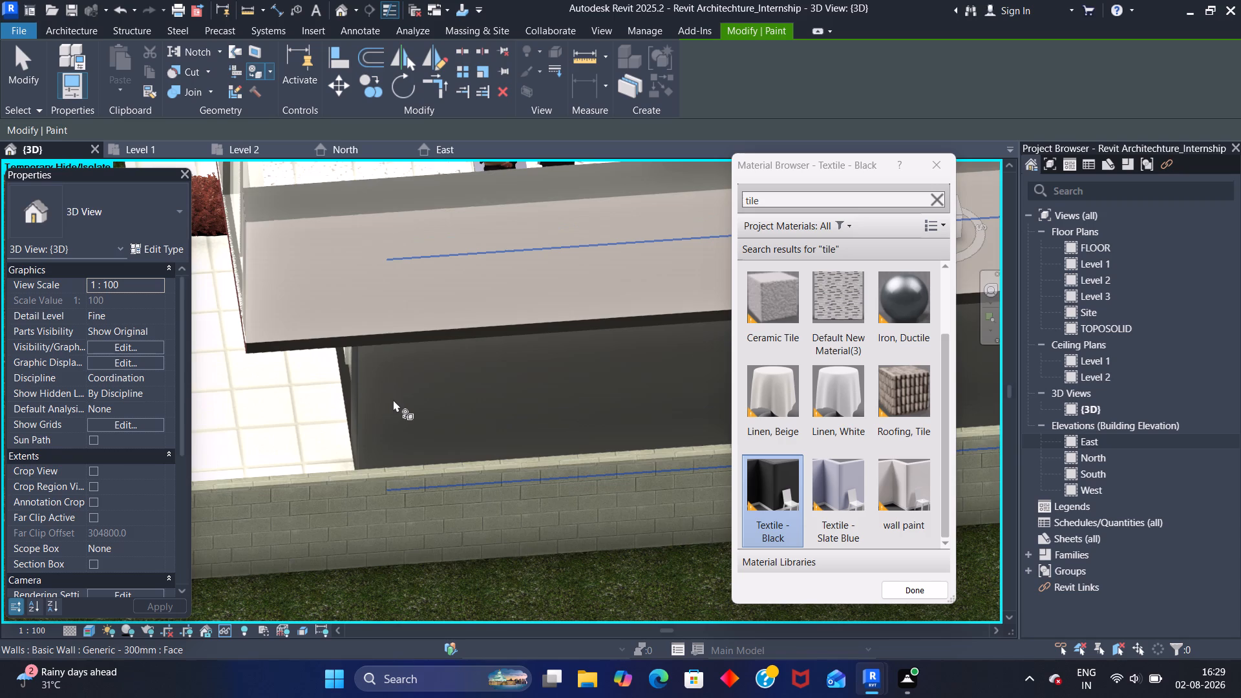
scroll(420, 431, "up", 4)
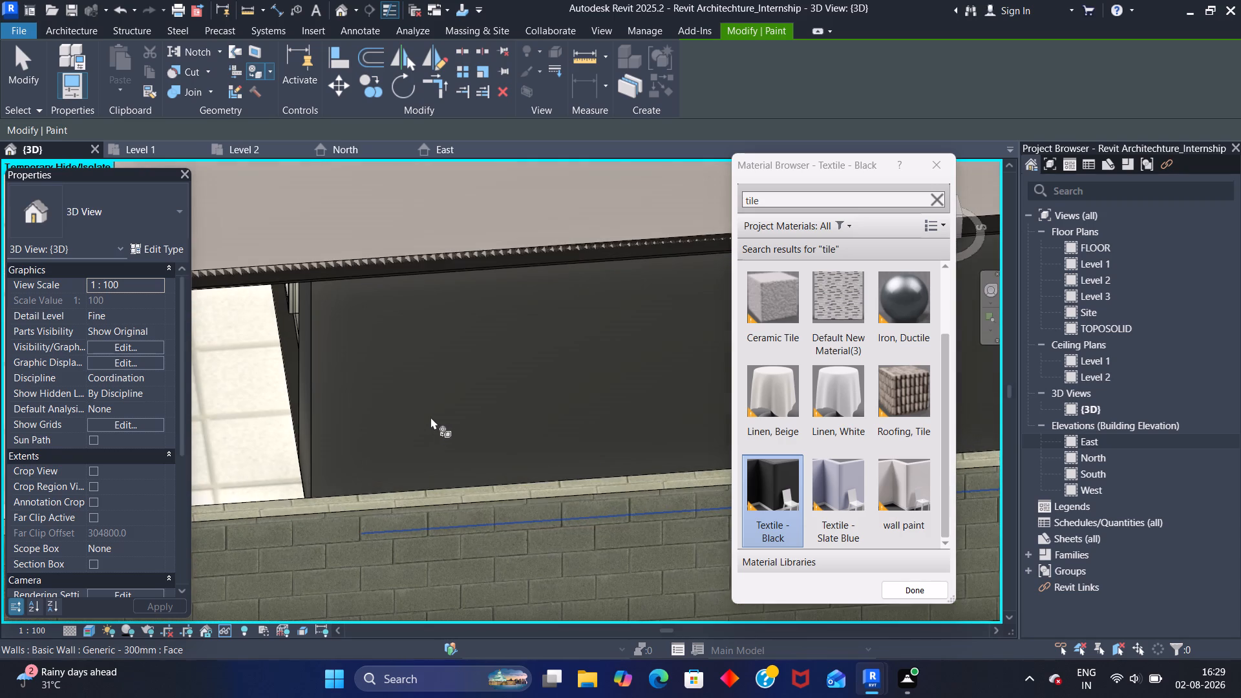
middle_click_drag(430, 417, 428, 508, "shift")
scroll(431, 501, "up", 1, "shift")
scroll(423, 452, "up", 7)
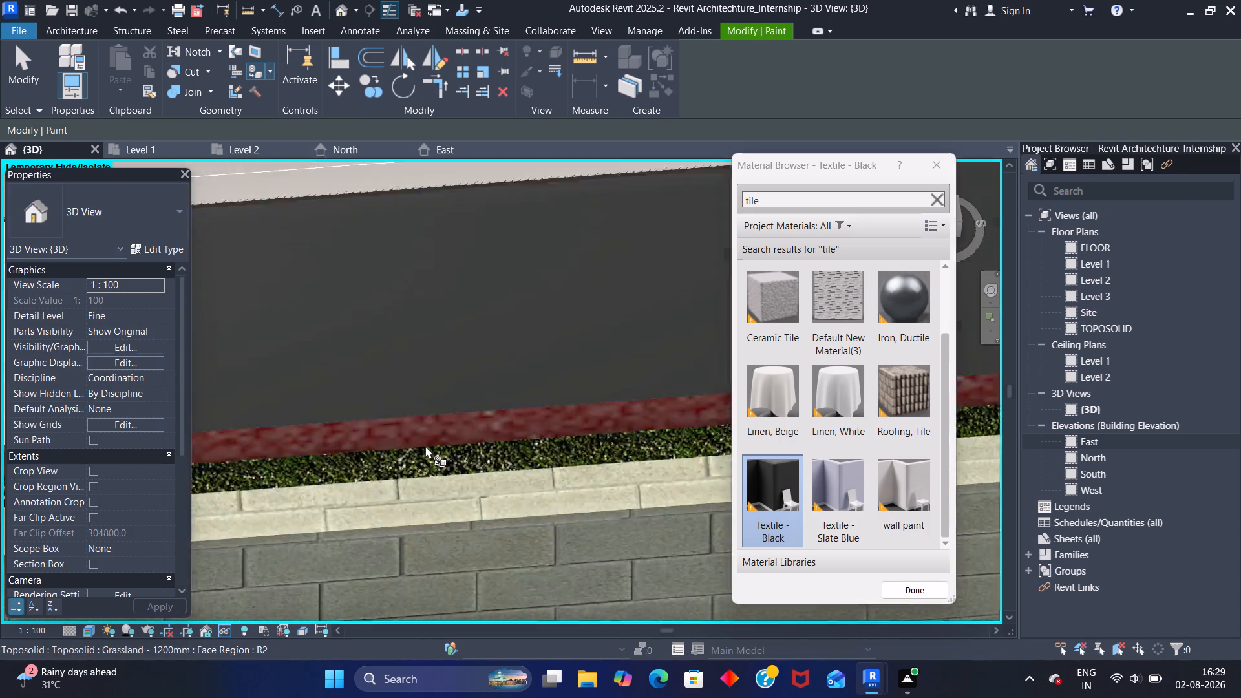
scroll(425, 446, "up", 4)
left_click(422, 426)
scroll(427, 423, "down", 8)
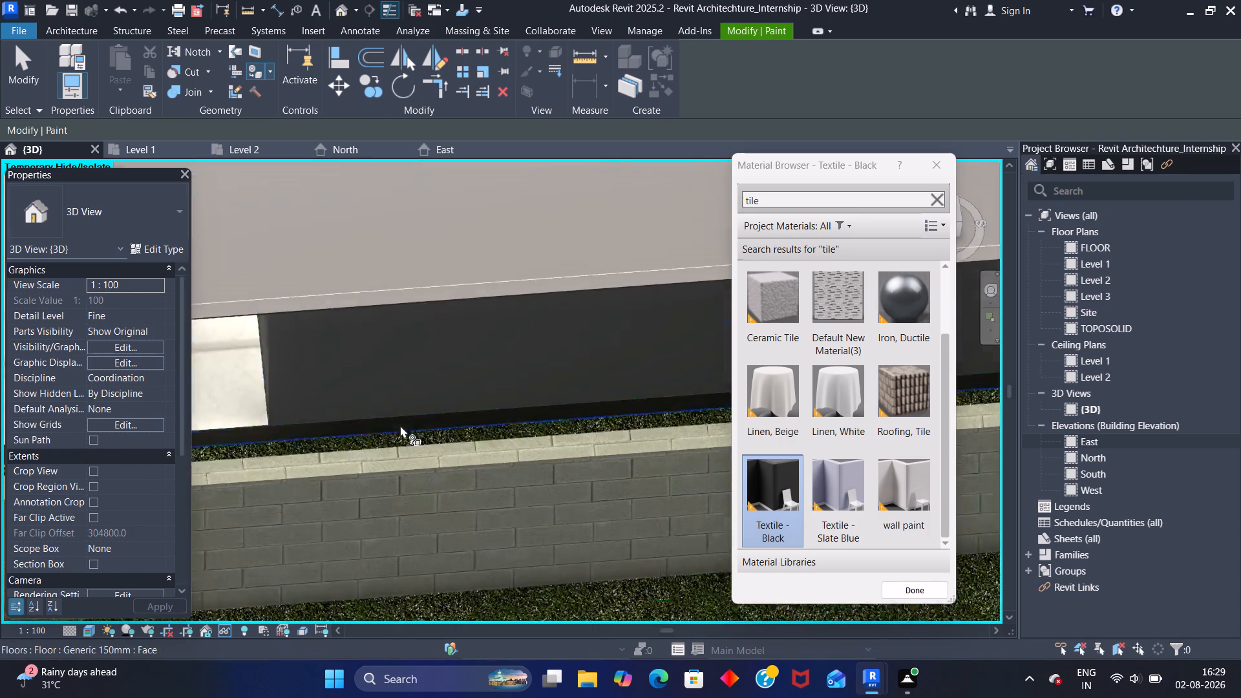
Paint the upper floor slab's exposed red edge above the glazed wall facing the shrub terrace with Textile - Black.
scroll(400, 425, "down", 11)
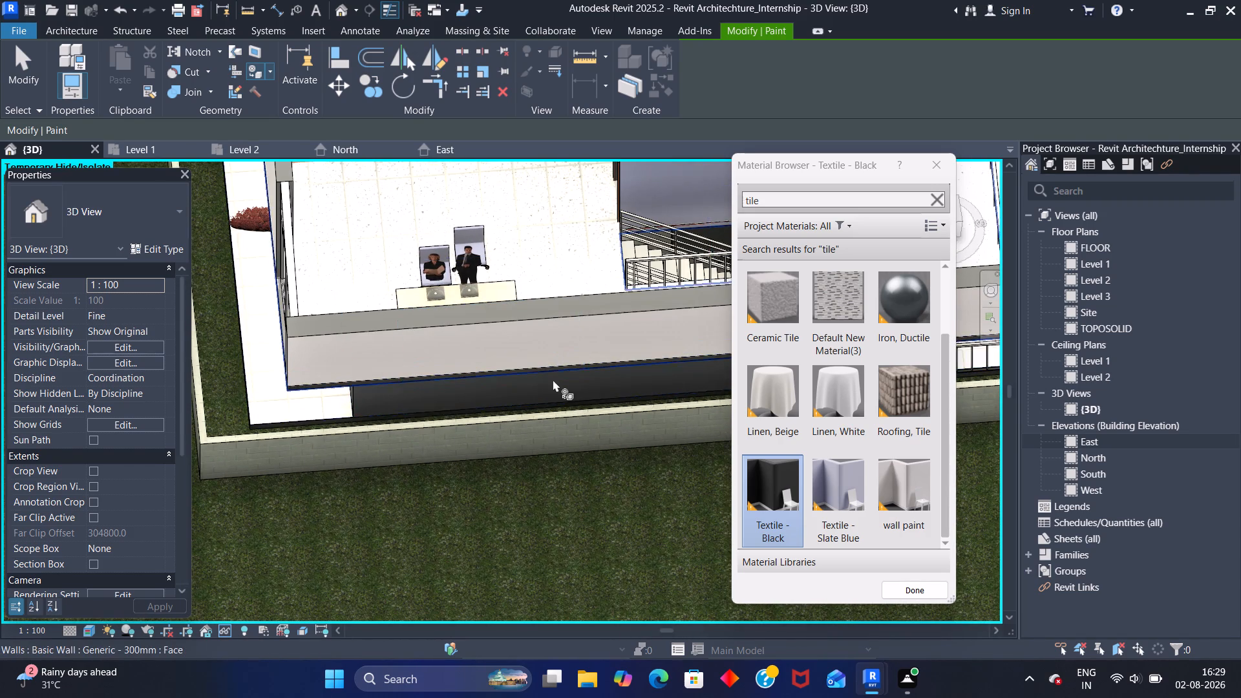
middle_click_drag(295, 326, 423, 310, "shift")
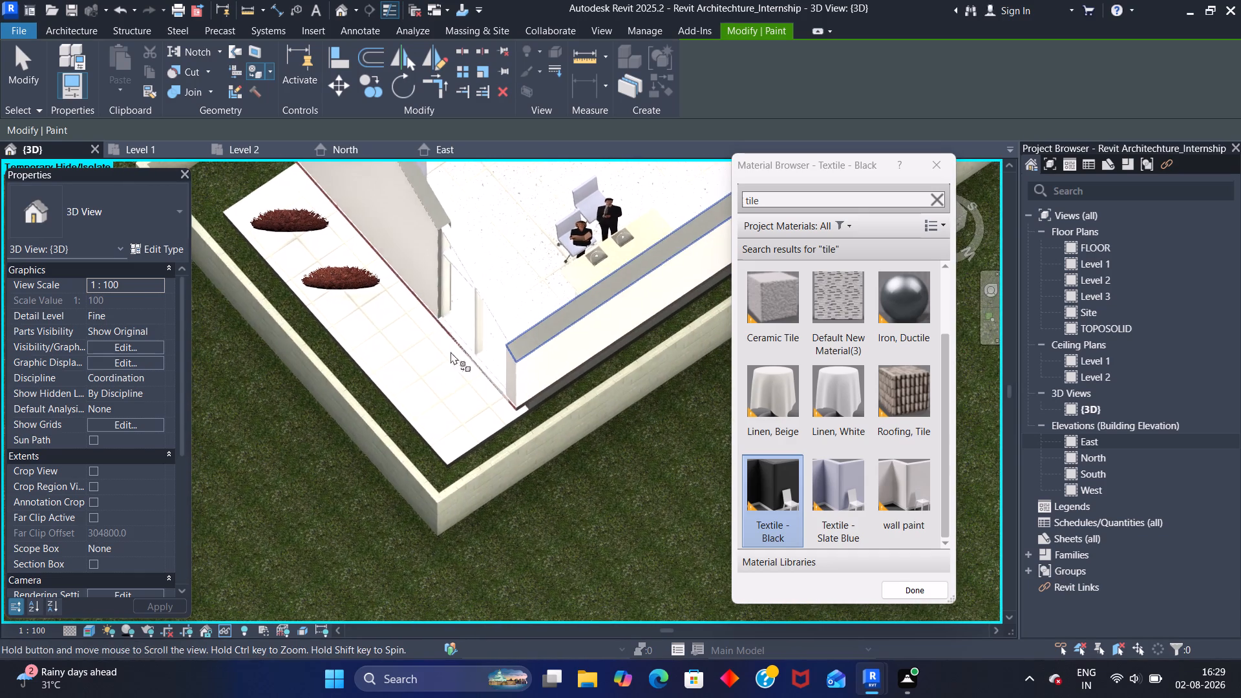
middle_click_drag(444, 368, 497, 271)
scroll(480, 310, "up", 6)
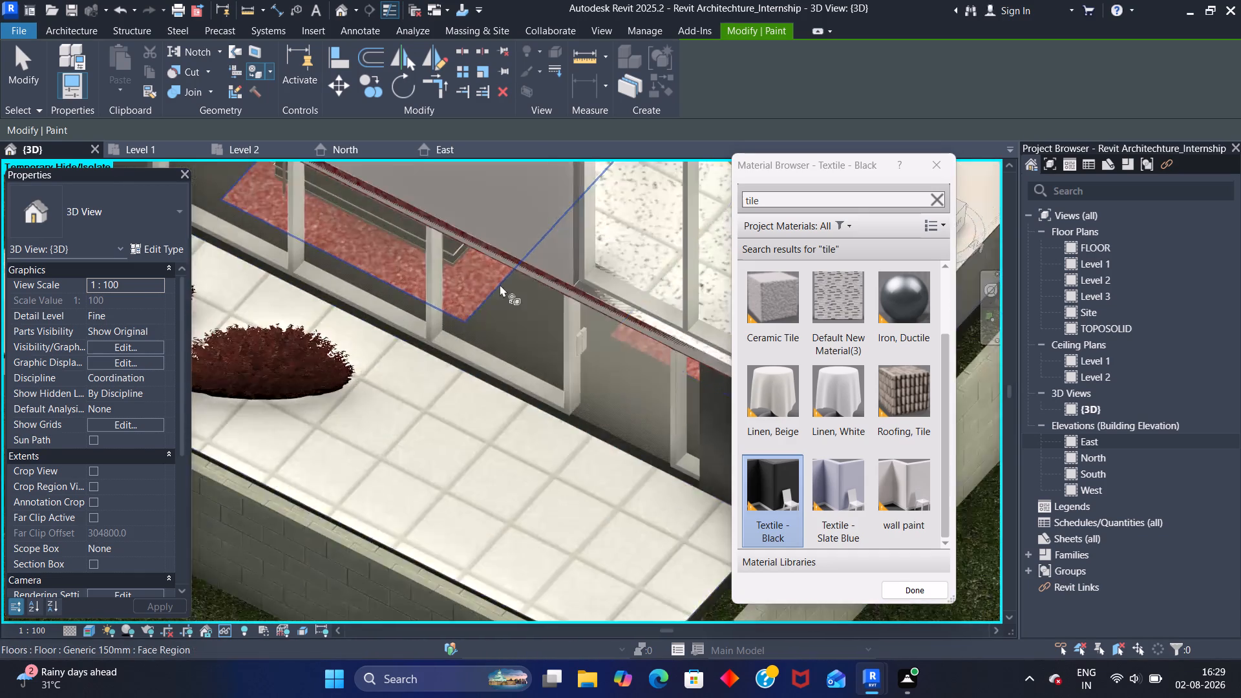
scroll(500, 284, "up", 9)
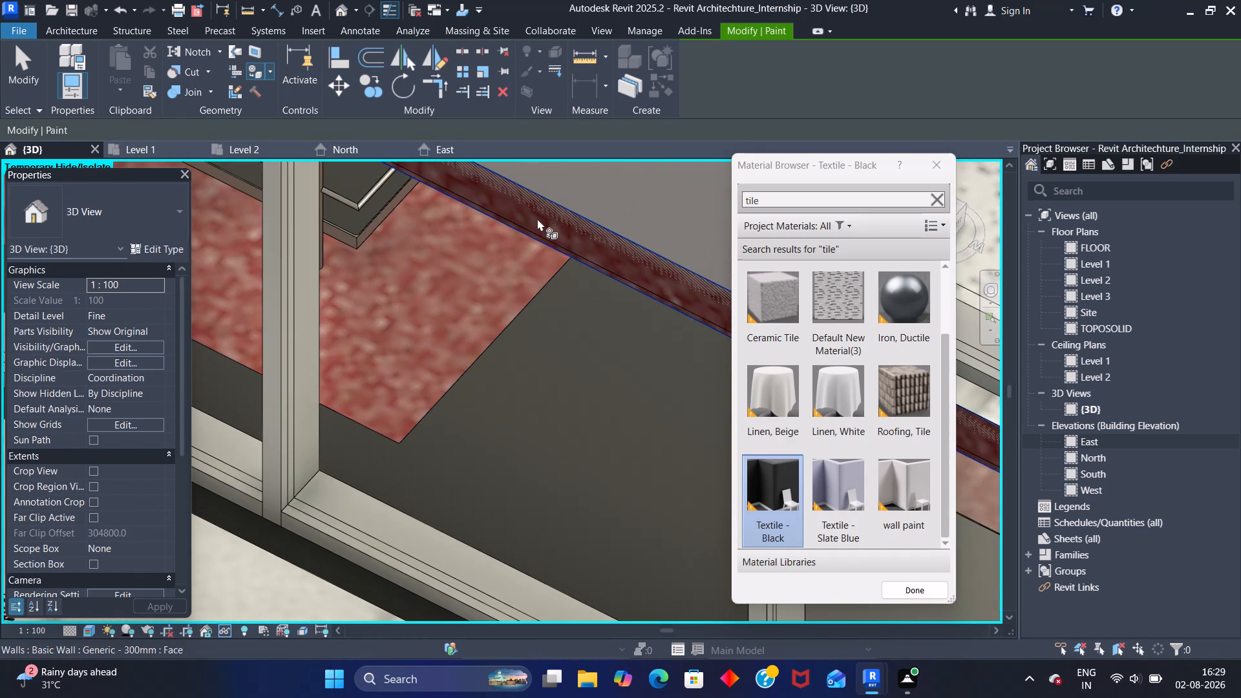
left_click(535, 224)
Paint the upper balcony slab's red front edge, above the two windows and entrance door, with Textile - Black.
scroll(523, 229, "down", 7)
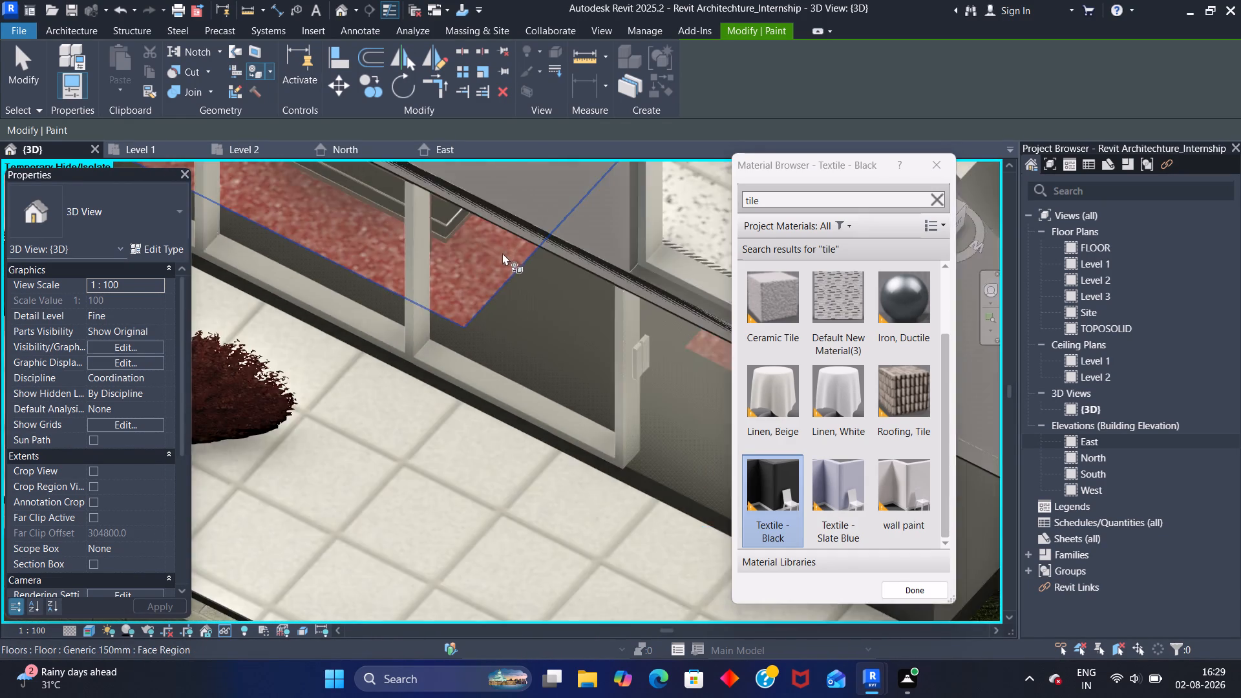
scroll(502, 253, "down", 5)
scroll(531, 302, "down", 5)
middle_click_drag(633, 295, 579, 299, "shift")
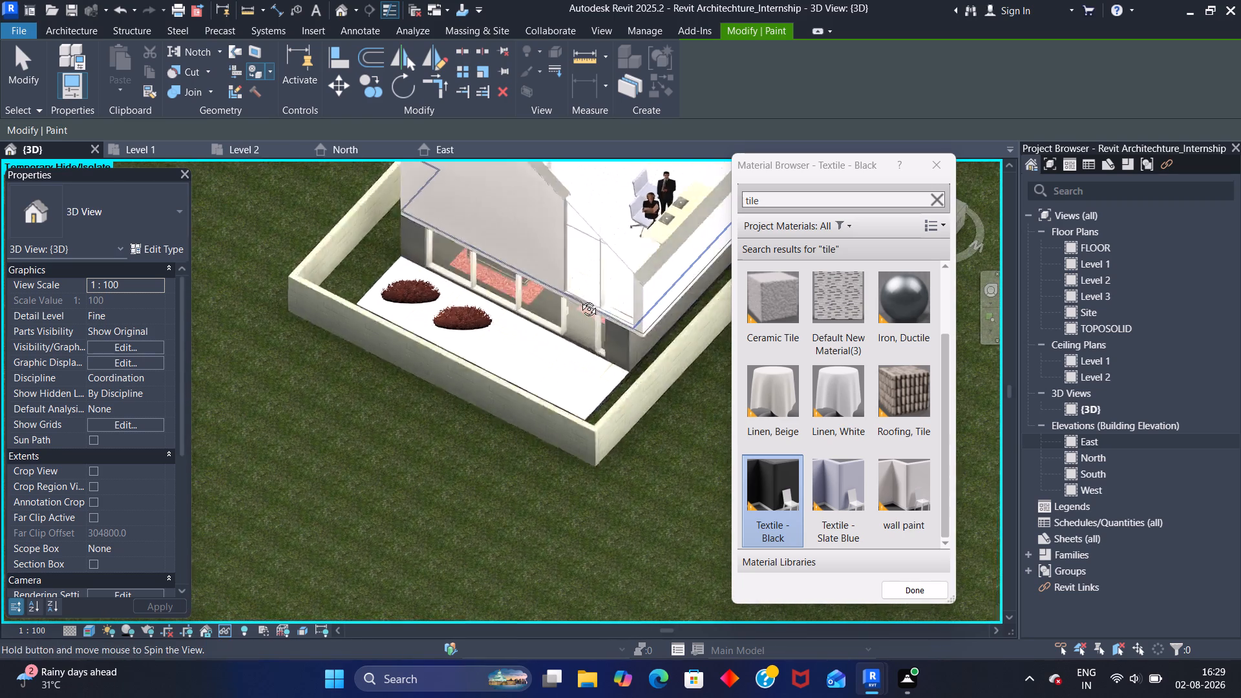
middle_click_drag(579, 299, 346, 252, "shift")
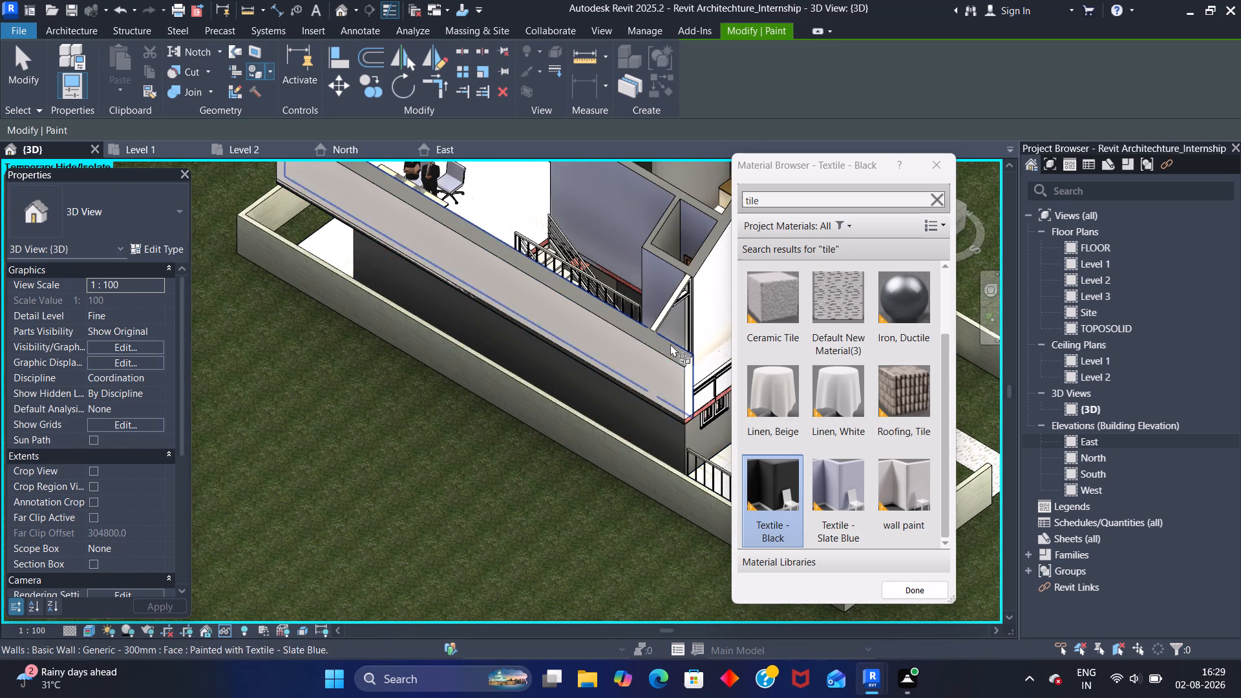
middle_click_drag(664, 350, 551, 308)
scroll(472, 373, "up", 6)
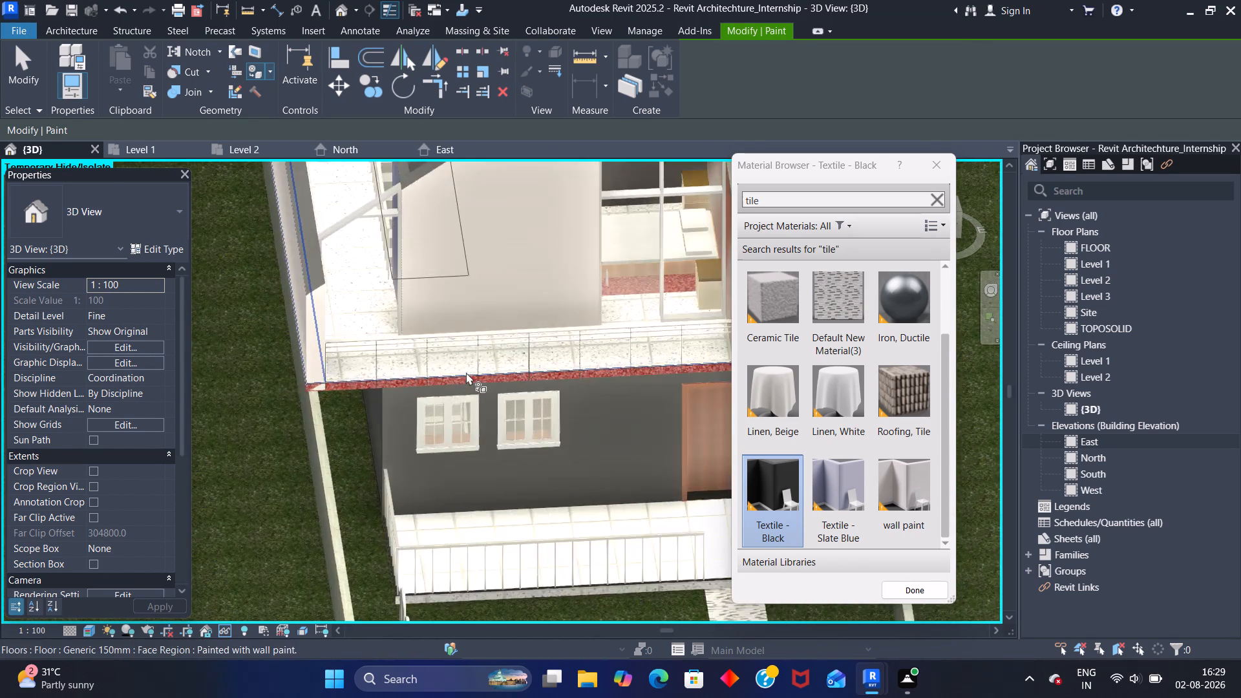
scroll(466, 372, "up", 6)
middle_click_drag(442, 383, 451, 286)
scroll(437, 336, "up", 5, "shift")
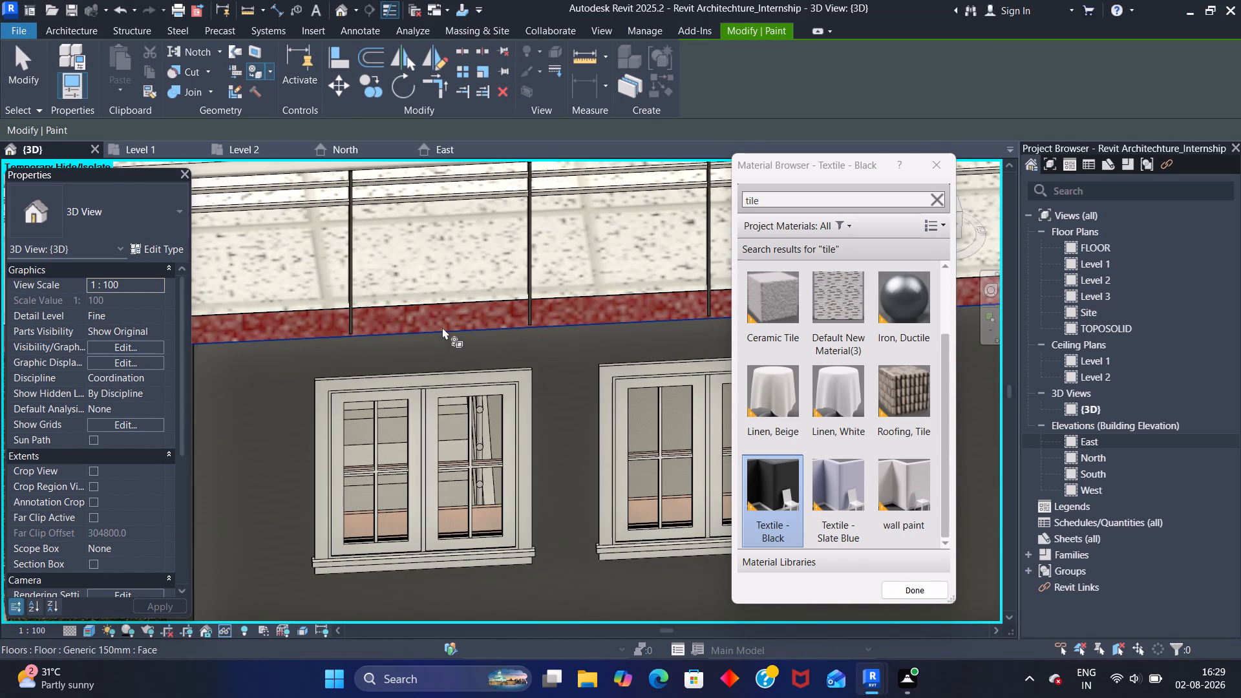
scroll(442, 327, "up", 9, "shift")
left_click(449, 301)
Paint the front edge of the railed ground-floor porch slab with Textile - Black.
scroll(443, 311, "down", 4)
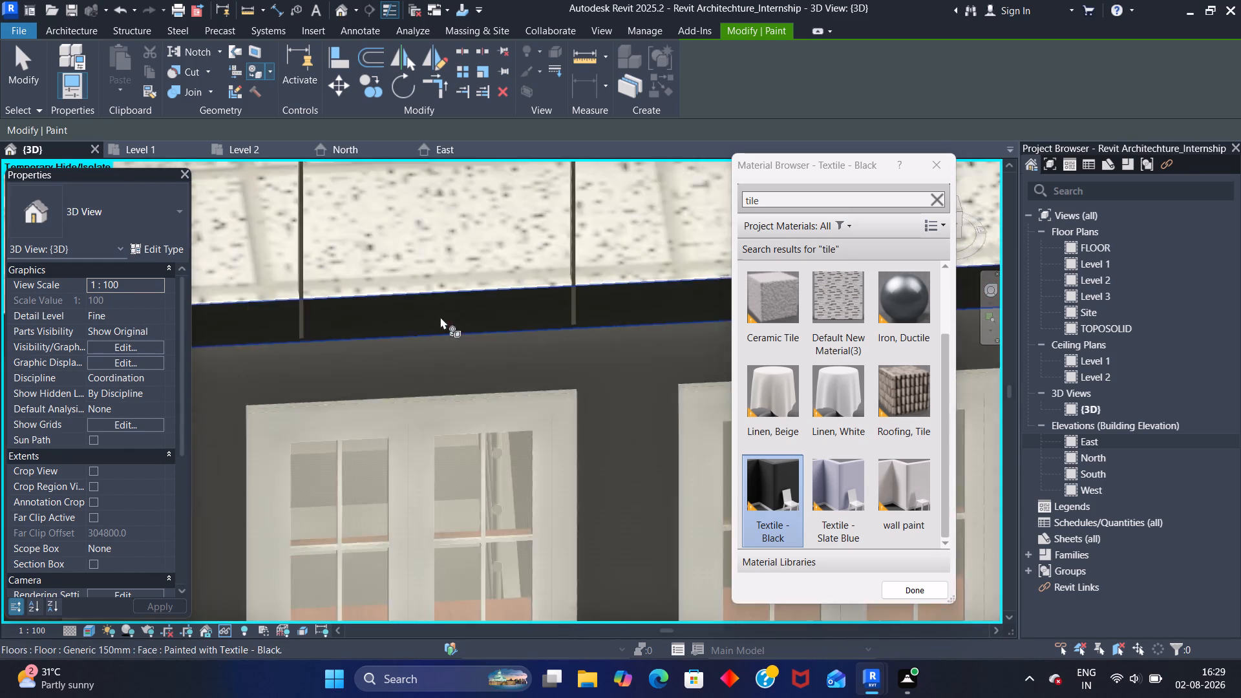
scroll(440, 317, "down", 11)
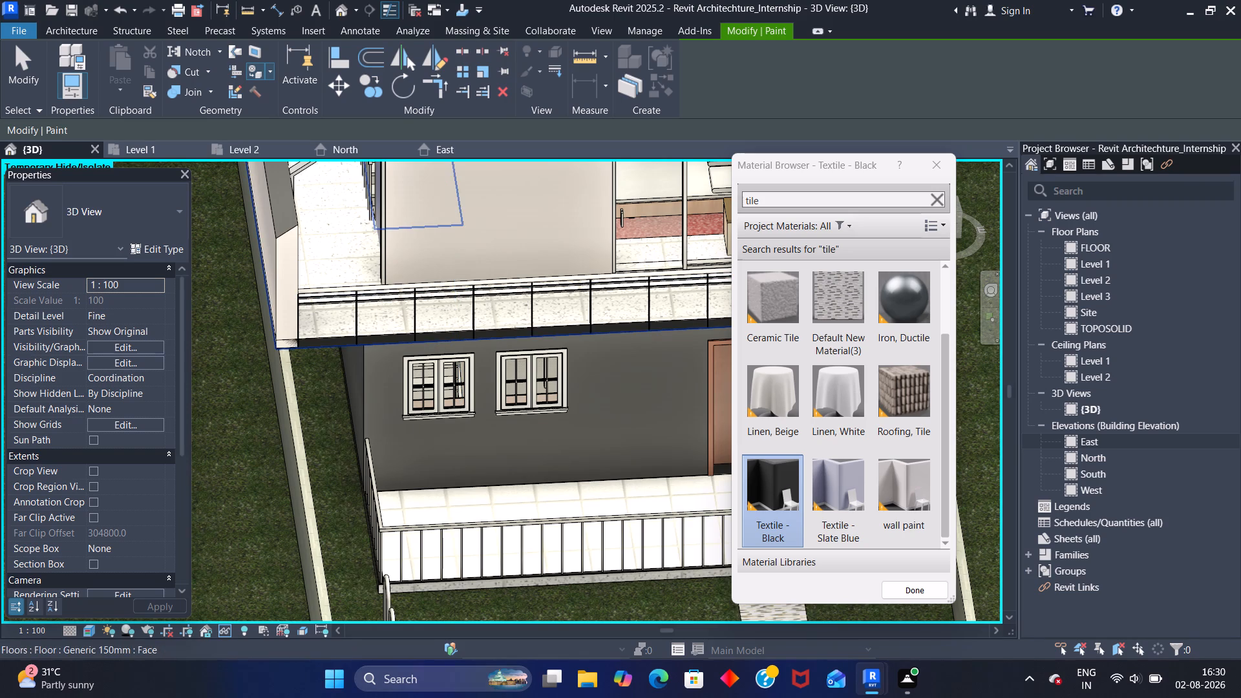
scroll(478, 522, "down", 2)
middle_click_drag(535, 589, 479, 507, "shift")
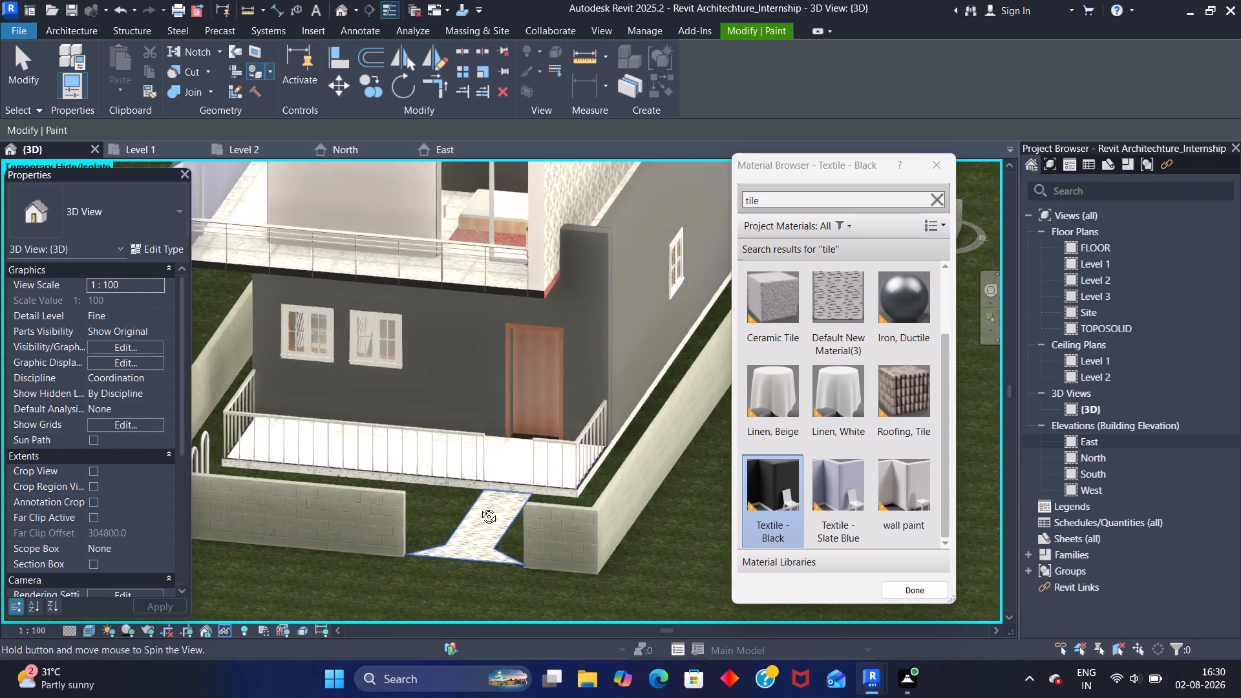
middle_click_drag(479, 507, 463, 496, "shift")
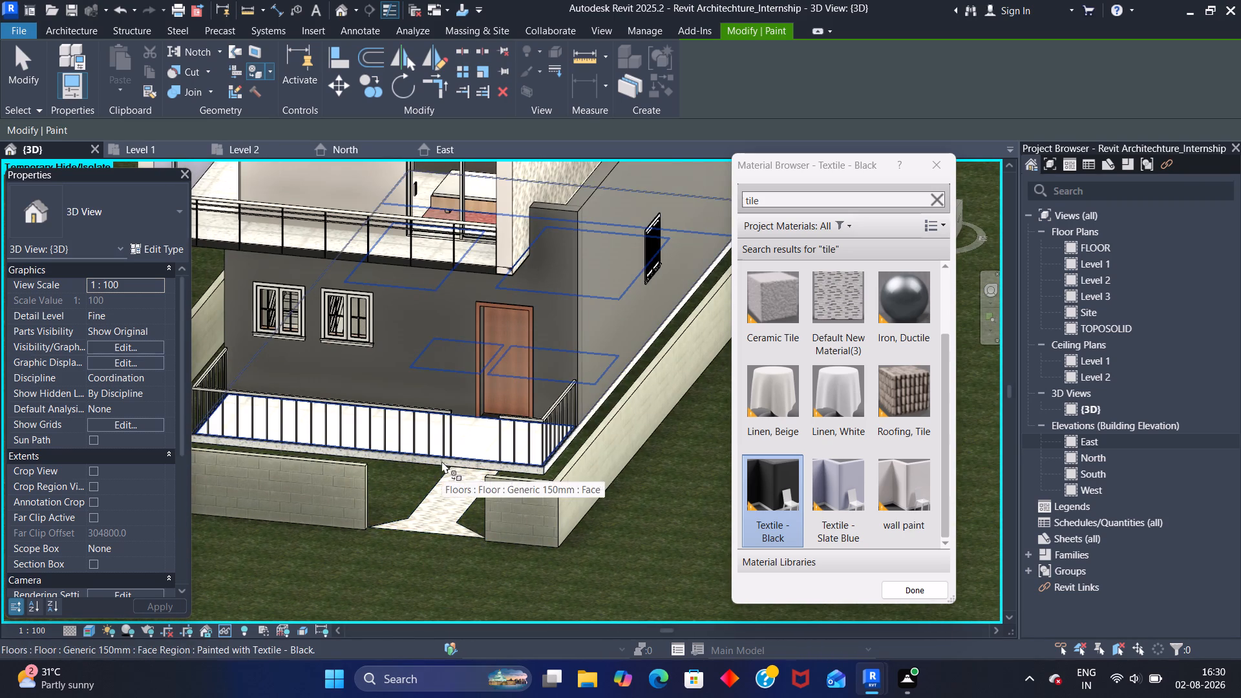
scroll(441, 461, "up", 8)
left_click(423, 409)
Repaint the front edge of the railed ground-floor porch slab with Ceiling Tile 600 x 1200.
scroll(418, 414, "down", 10)
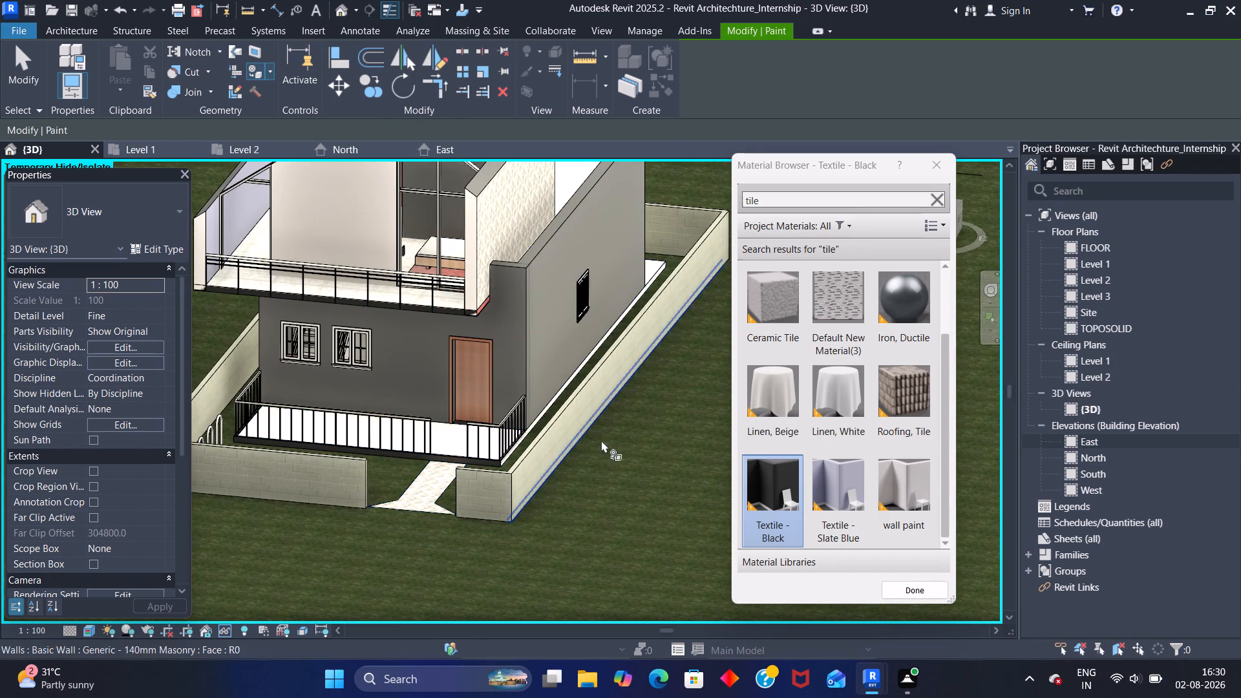
scroll(801, 544, "up", 4)
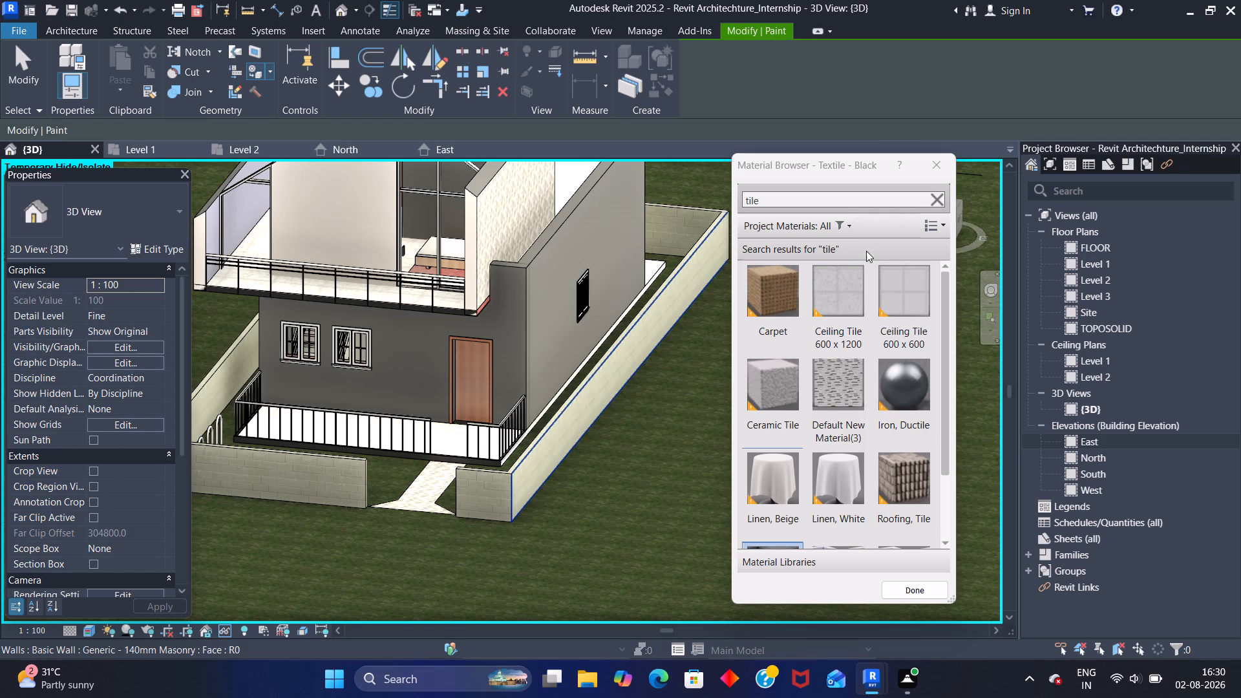
left_click(842, 291)
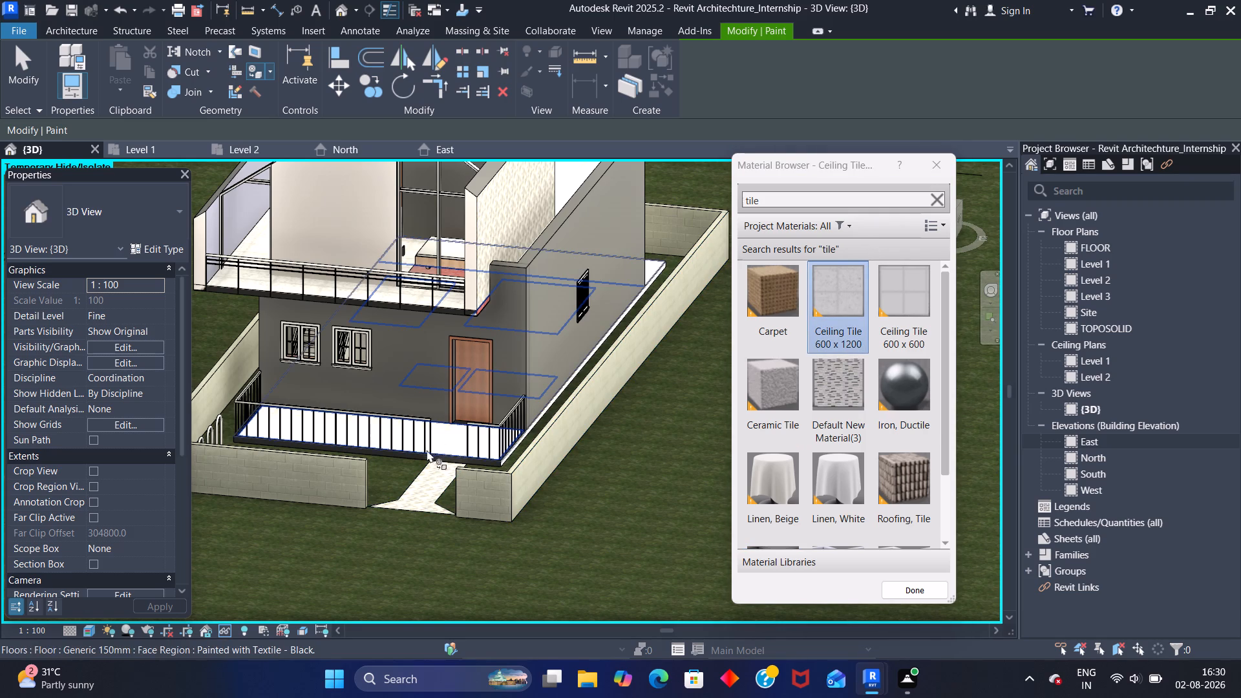
scroll(427, 452, "up", 12)
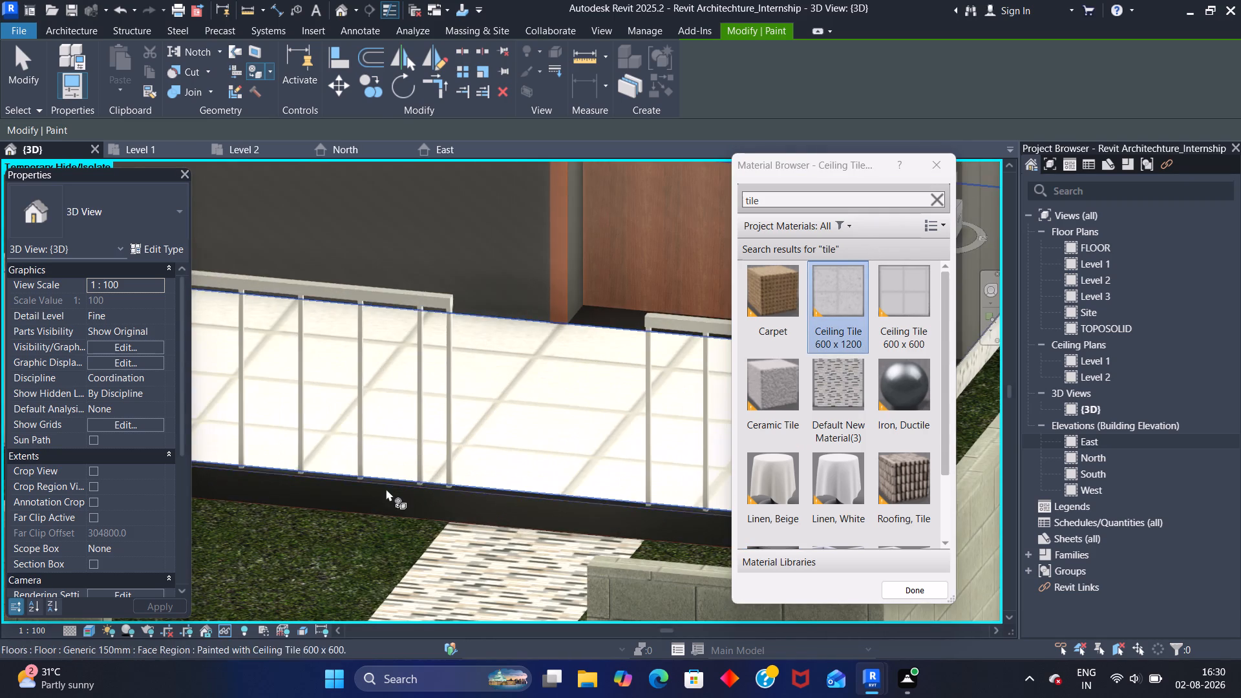
left_click(383, 496)
Paint the upper balcony's floor surface behind the railing with Ceiling Tile 600 x 1200.
scroll(382, 489, "down", 9)
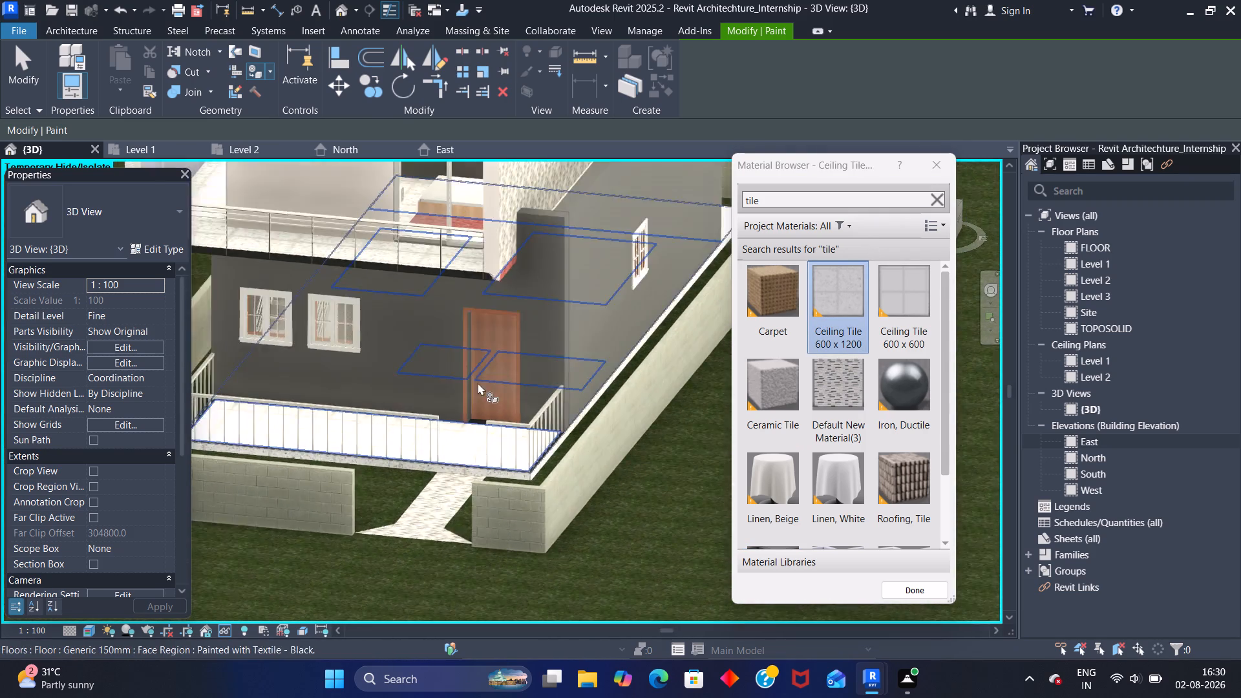
scroll(478, 383, "down", 3)
middle_click_drag(380, 359, 392, 372, "shift")
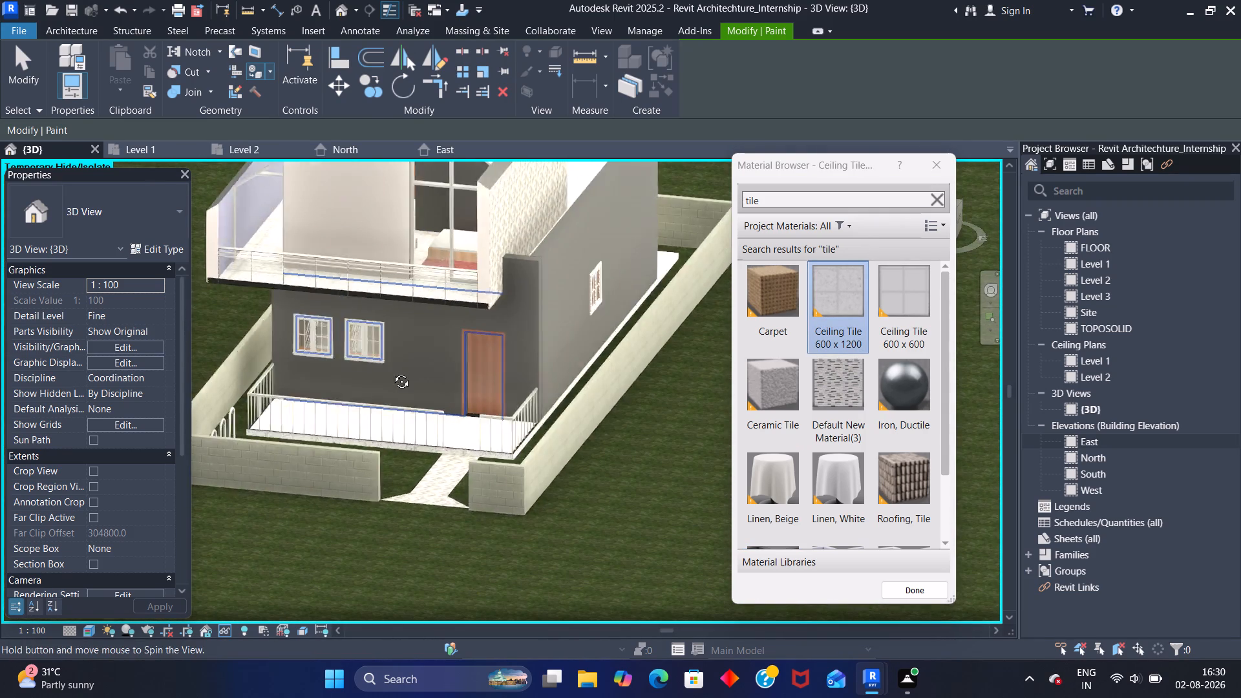
middle_click_drag(392, 372, 485, 381, "shift")
middle_click_drag(436, 388, 474, 397, "shift")
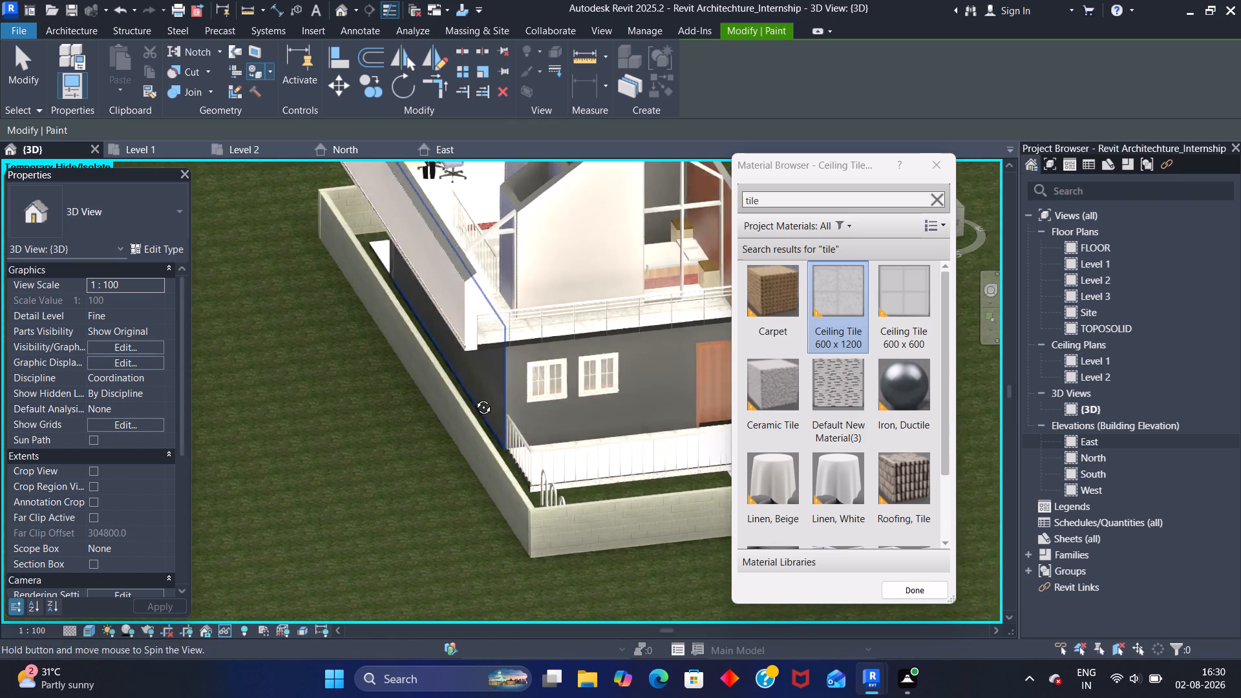
middle_click_drag(474, 397, 500, 399, "shift")
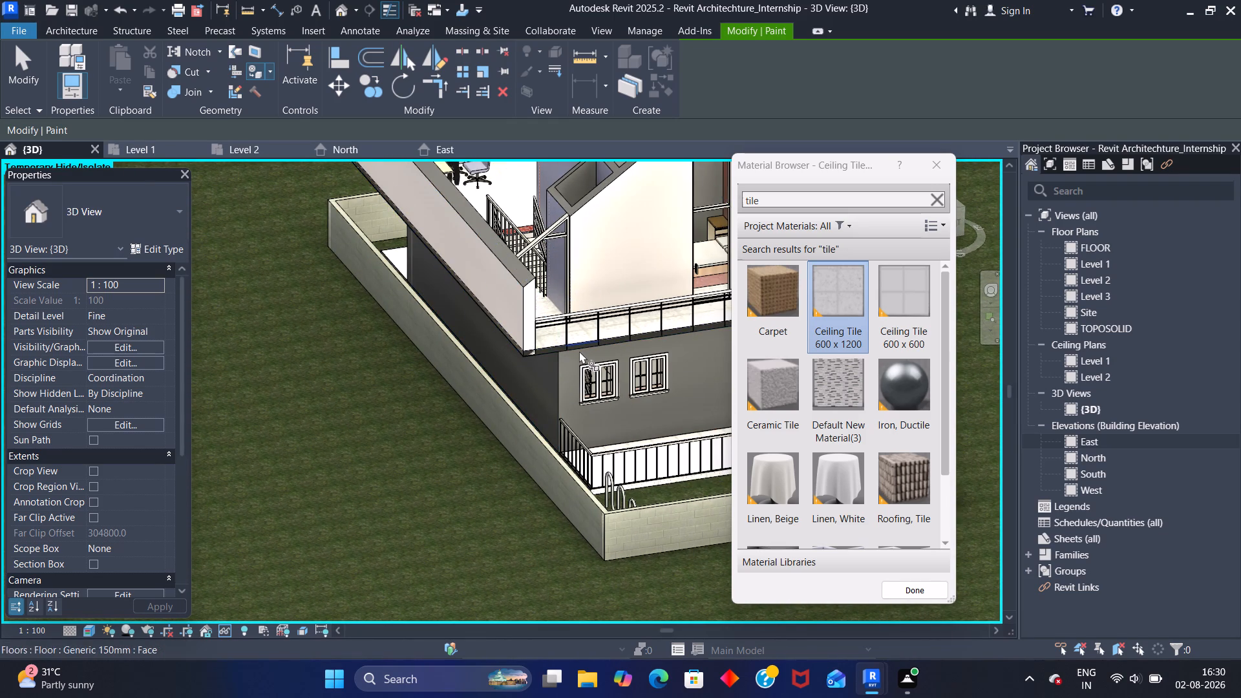
scroll(582, 344, "up", 11)
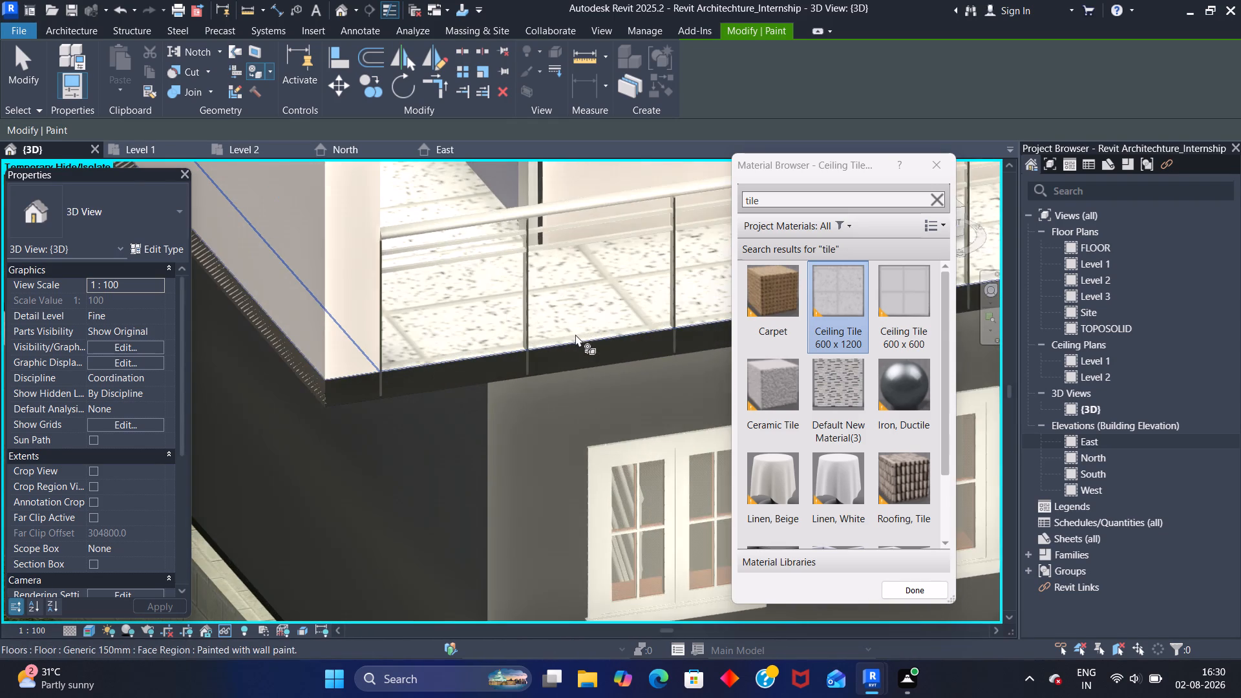
left_click(577, 350)
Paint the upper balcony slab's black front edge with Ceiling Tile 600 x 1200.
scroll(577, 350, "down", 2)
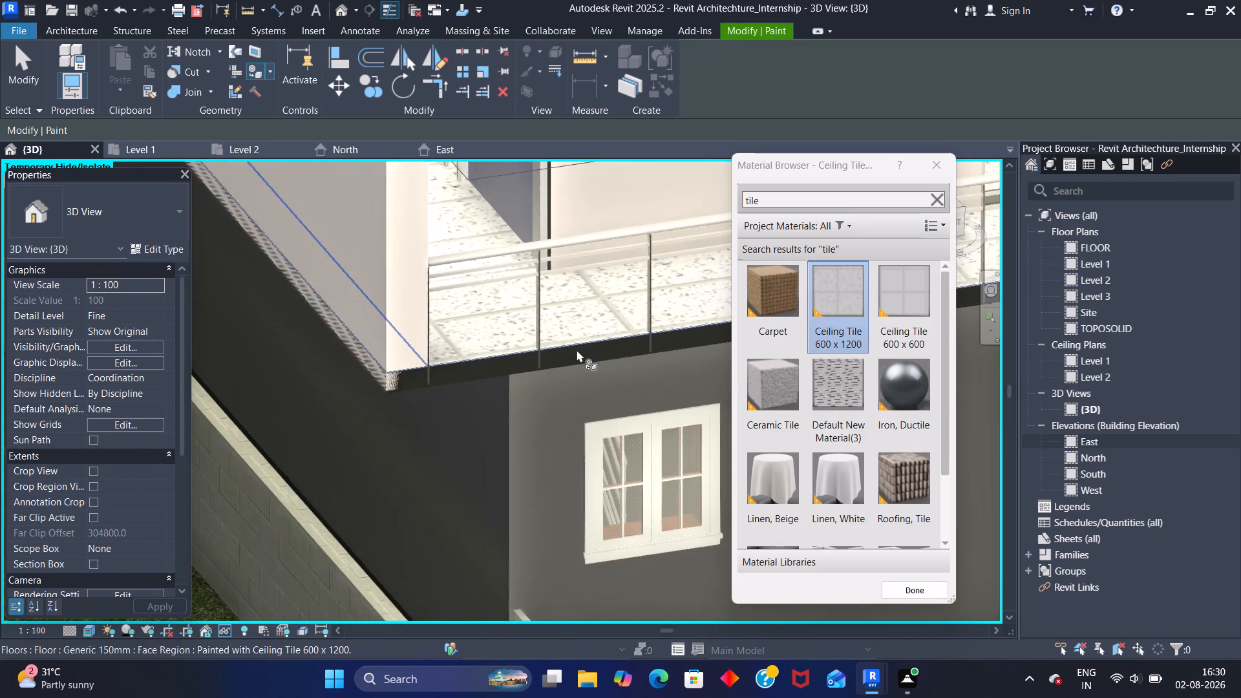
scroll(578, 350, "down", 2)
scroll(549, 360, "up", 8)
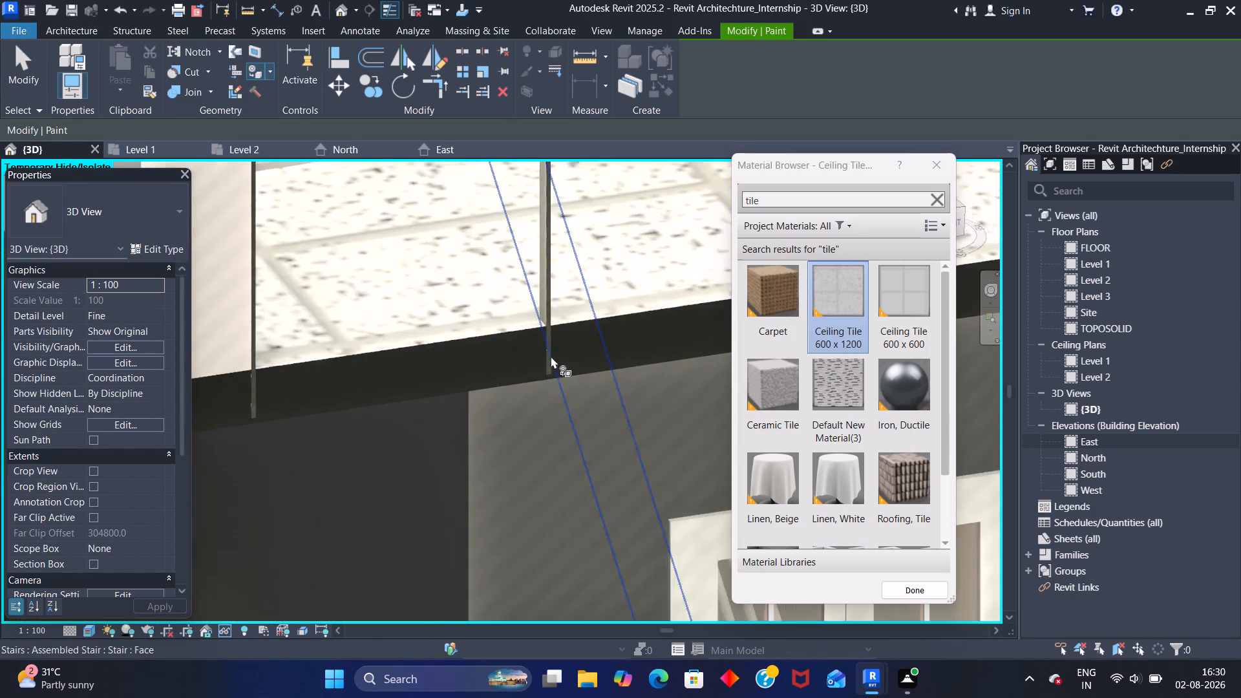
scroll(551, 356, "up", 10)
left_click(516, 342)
Repaint the upper balcony slab's front edge, above the windows and entrance door, with Textile - Black.
scroll(504, 343, "down", 20)
scroll(504, 343, "down", 2)
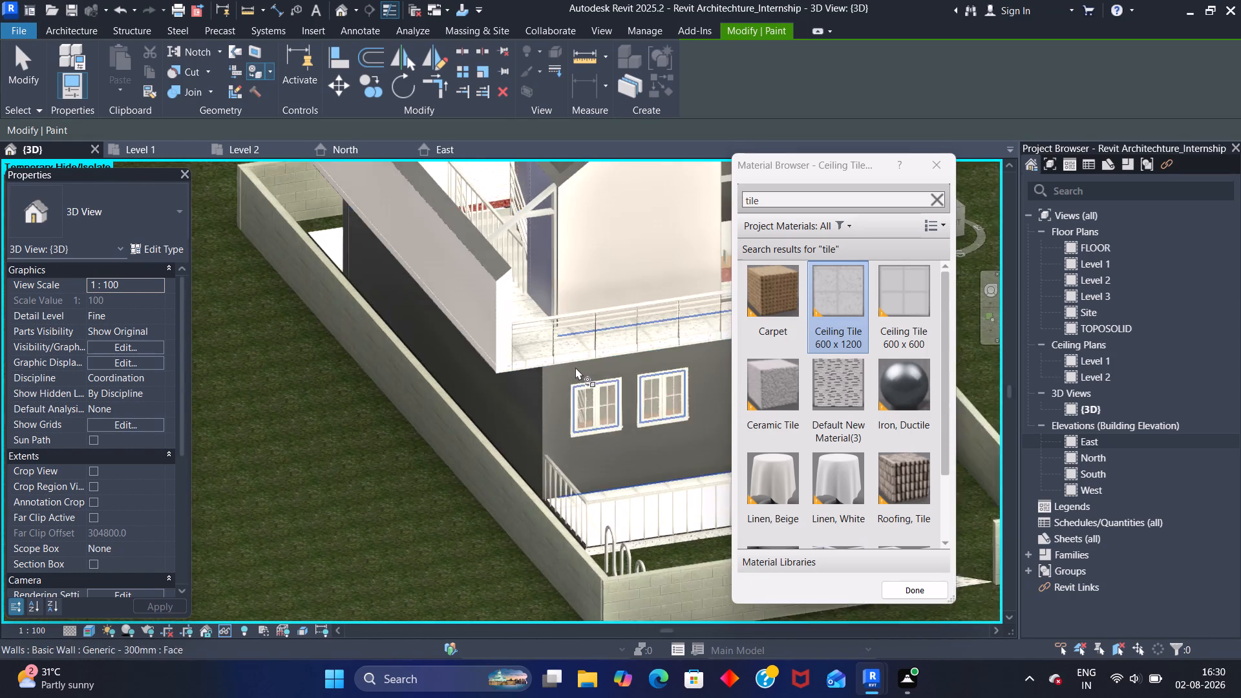
scroll(575, 367, "down", 4)
middle_click_drag(706, 375, 618, 350, "shift")
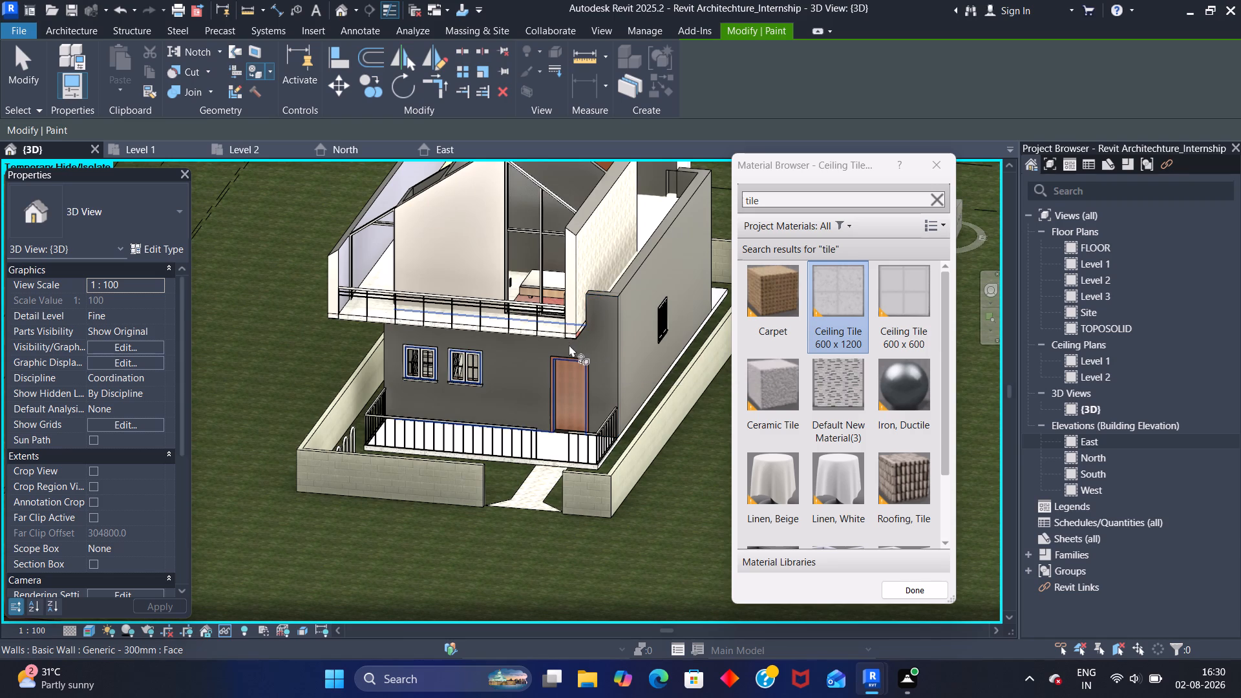
scroll(542, 346, "up", 3)
scroll(886, 396, "up", 3)
scroll(886, 396, "down", 6)
left_click(776, 467)
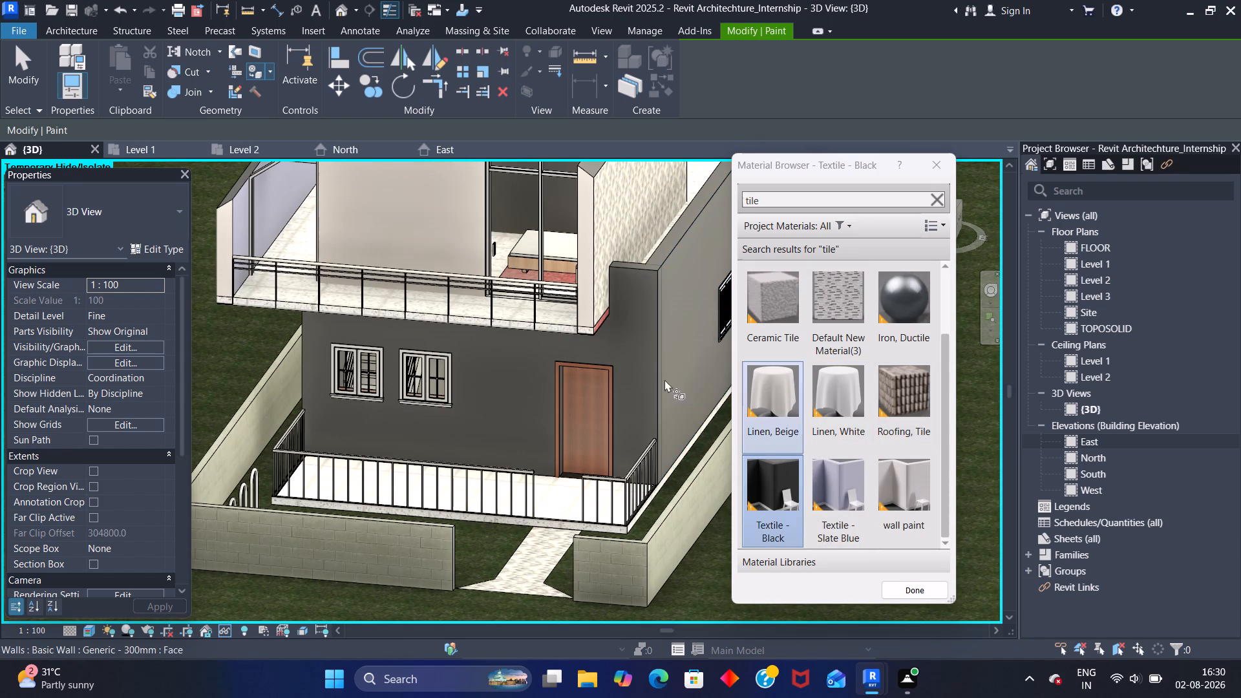
scroll(572, 322, "up", 12)
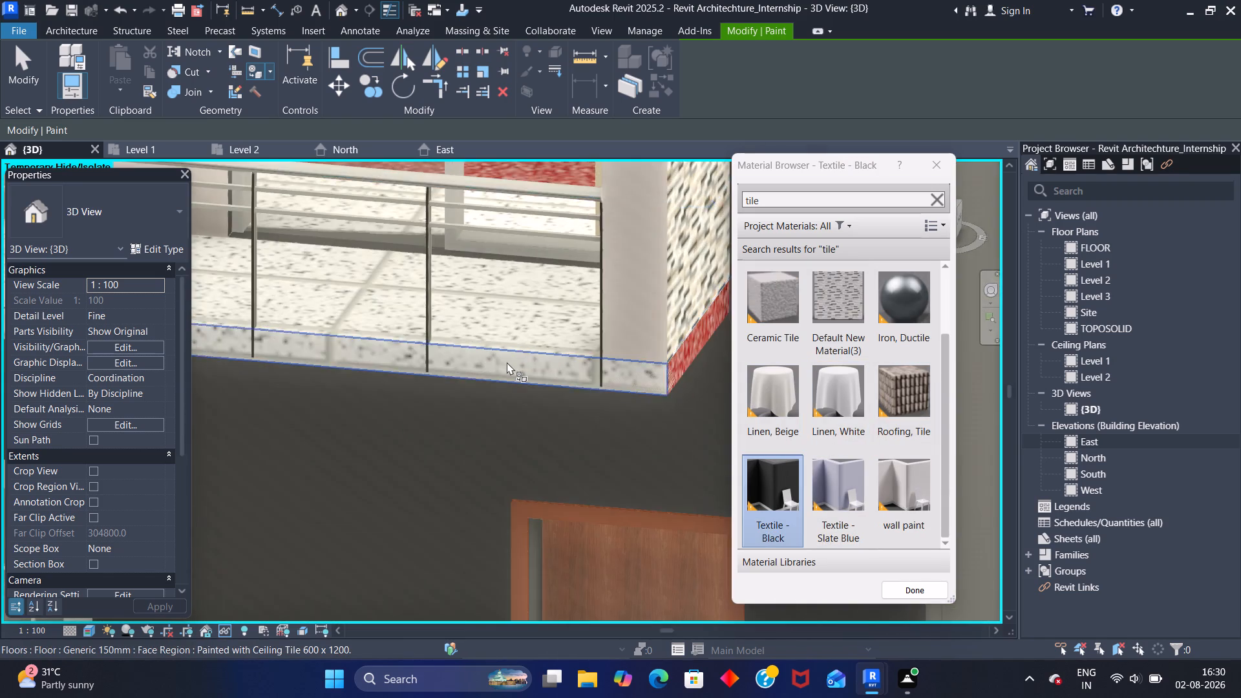
scroll(507, 362, "up", 2)
left_click(512, 363)
Examine the painted slab edges from the front of the house around to the shrub terrace.
scroll(518, 360, "down", 14)
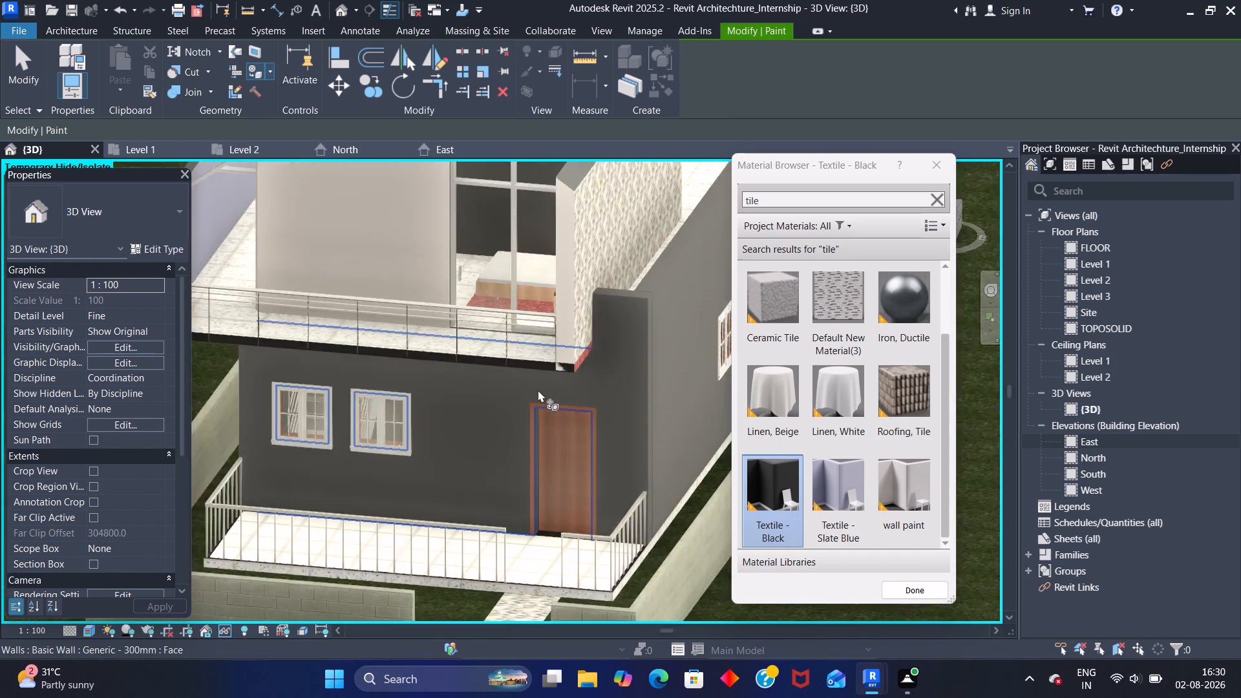
scroll(538, 390, "down", 1)
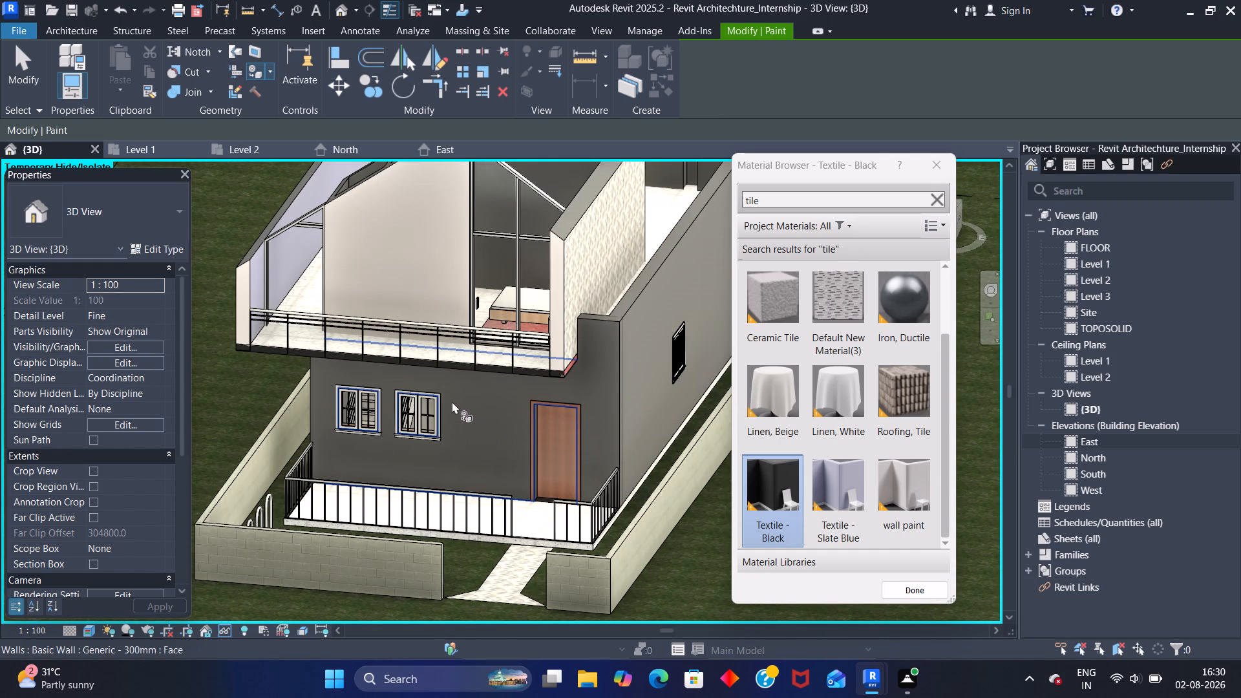
scroll(452, 401, "down", 1)
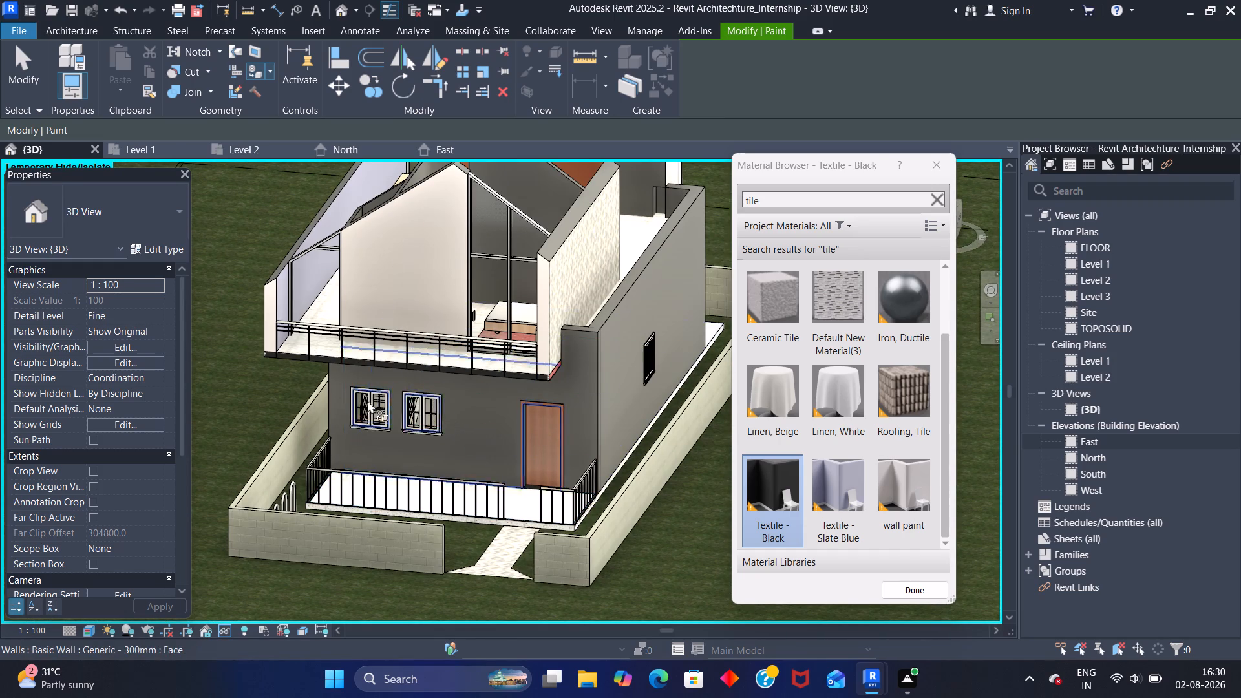
middle_click_drag(323, 403, 437, 432, "shift")
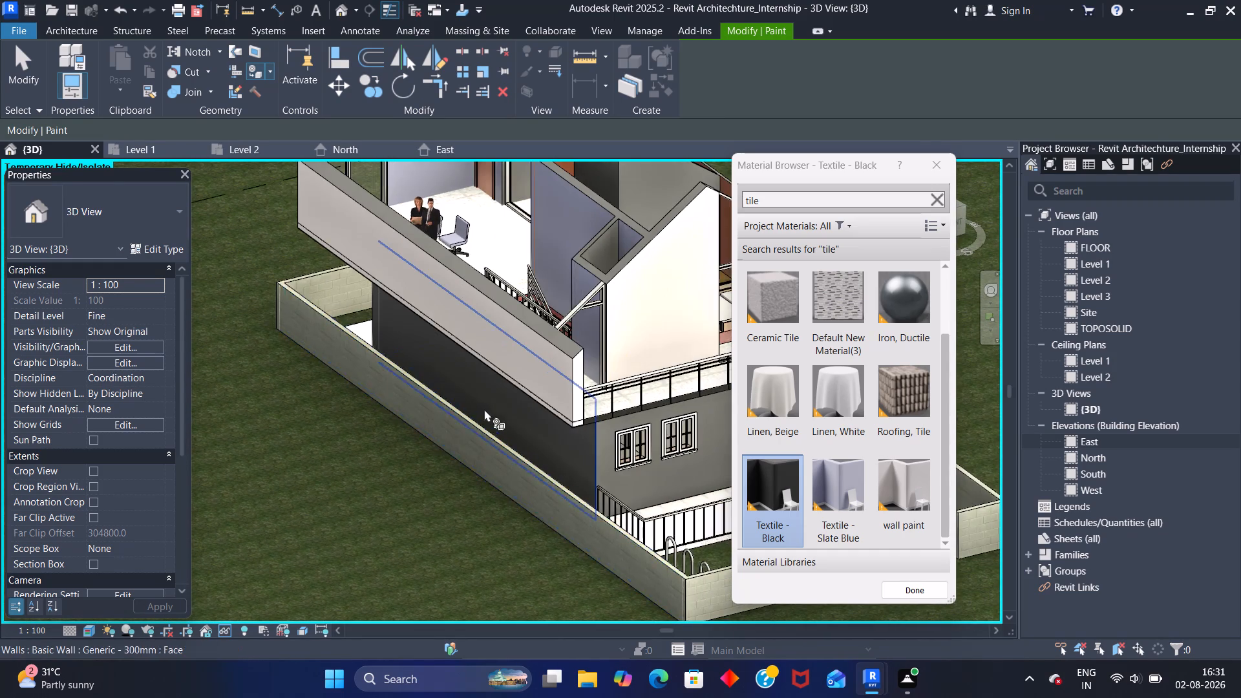
middle_click_drag(484, 409, 533, 483, "shift")
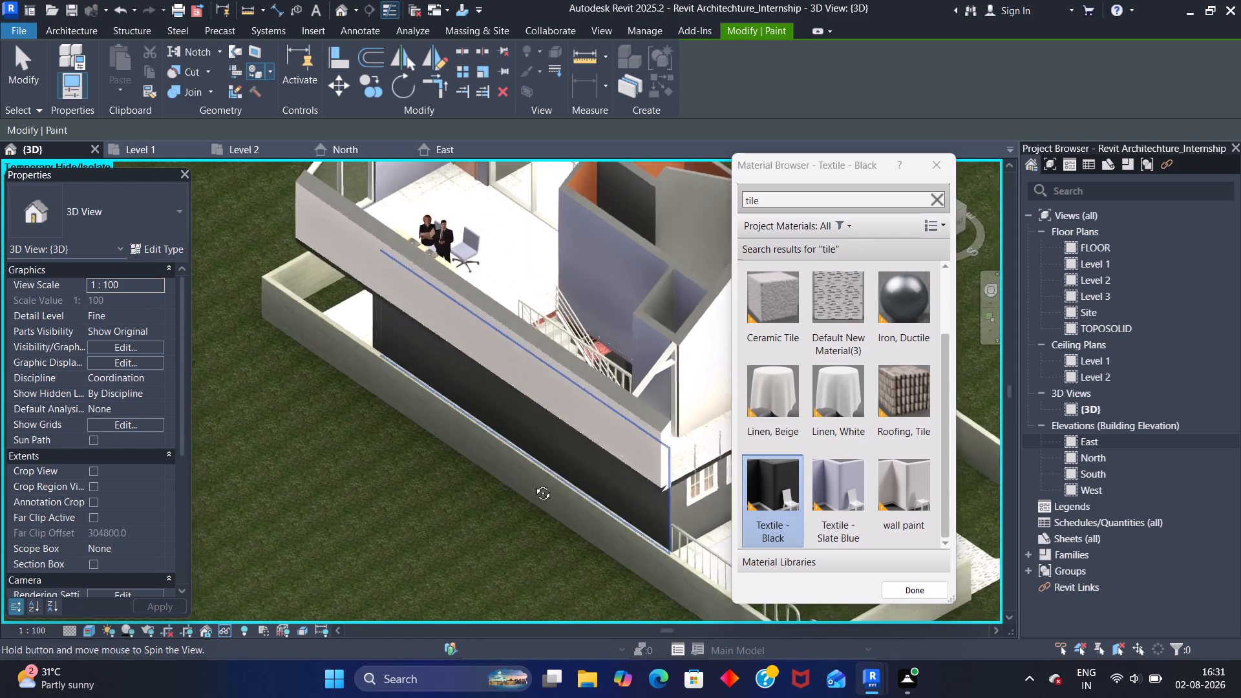
middle_click_drag(533, 483, 591, 481, "shift")
middle_click_drag(418, 323, 661, 394, "shift")
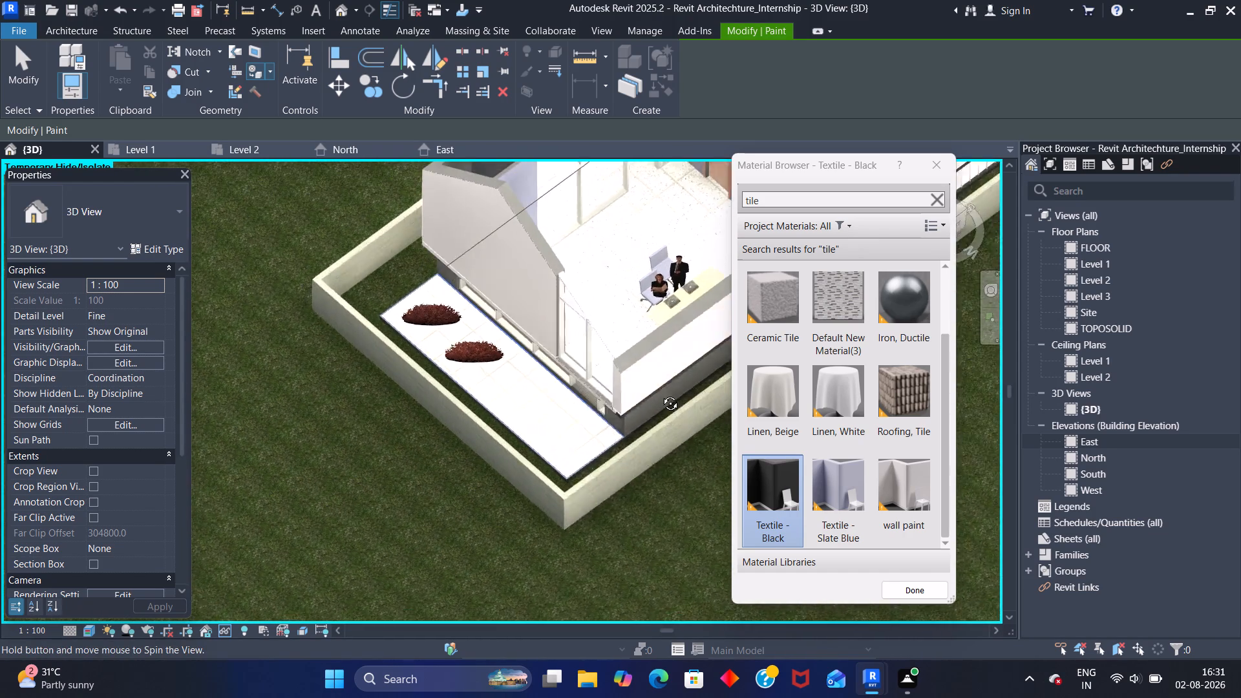
middle_click_drag(661, 394, 709, 354, "shift")
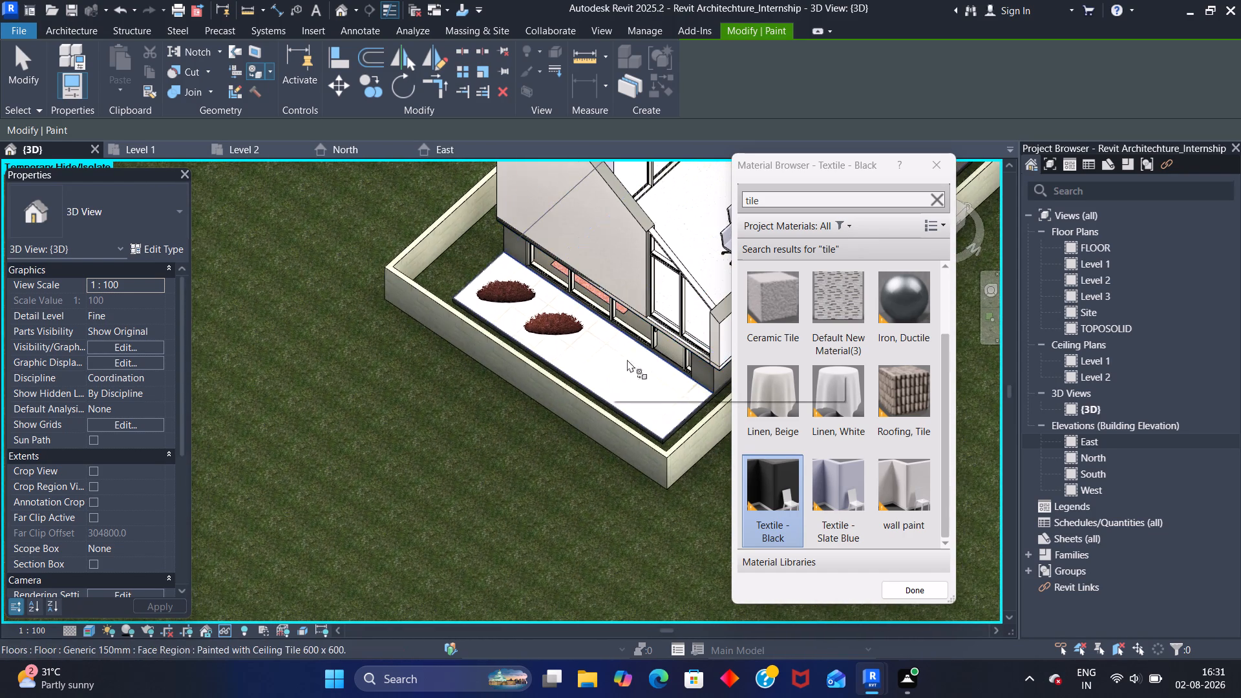
Examine the house's front, side walls and upper-level tiled floors for surfaces that still need a finish.
middle_click_drag(665, 369, 315, 291, "shift")
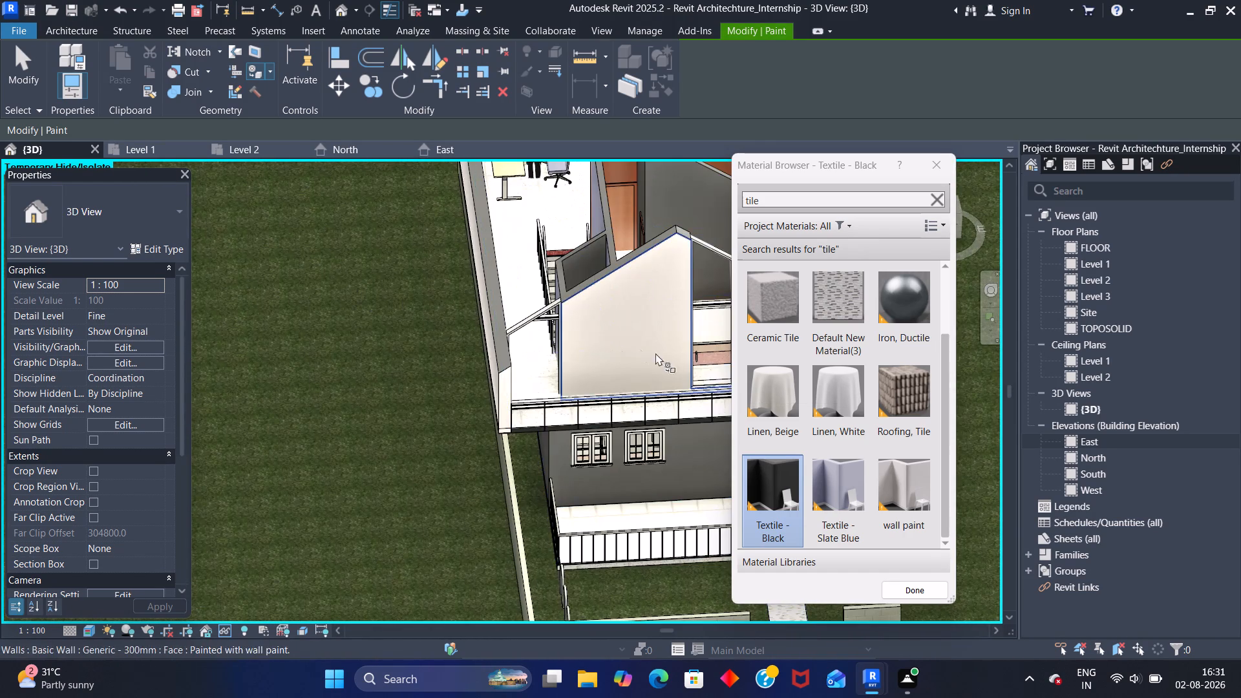
middle_click_drag(652, 355, 479, 352, "shift")
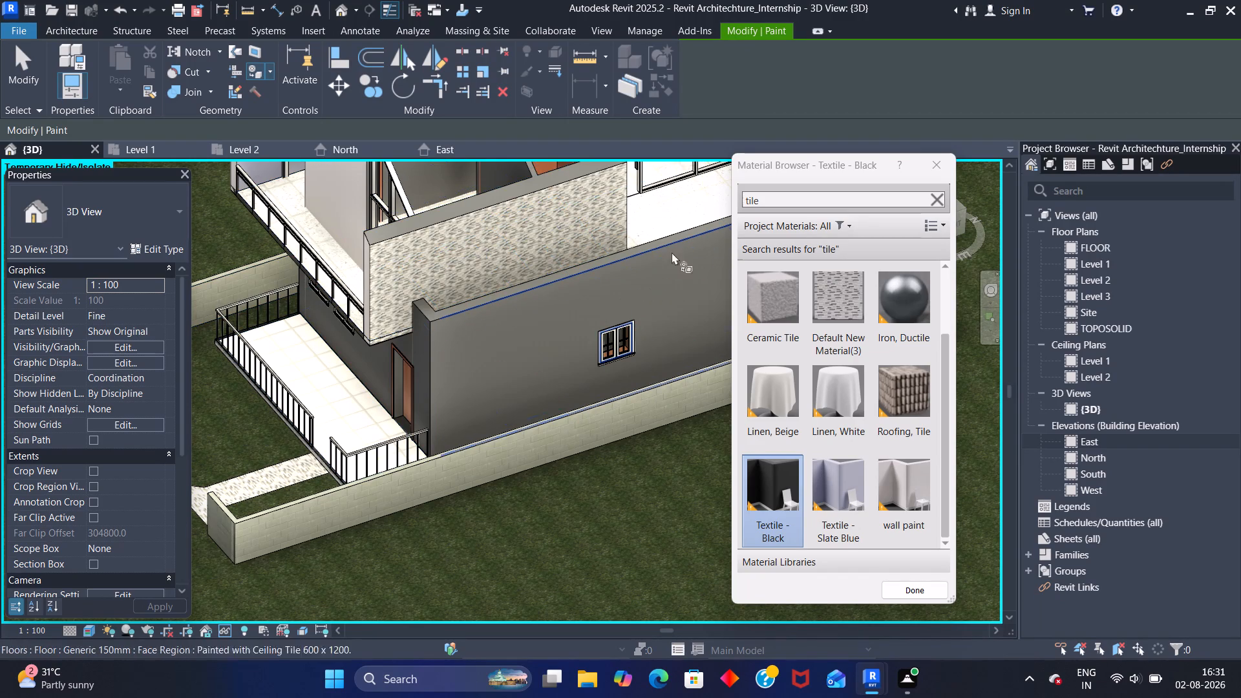
scroll(766, 301, "up", 3)
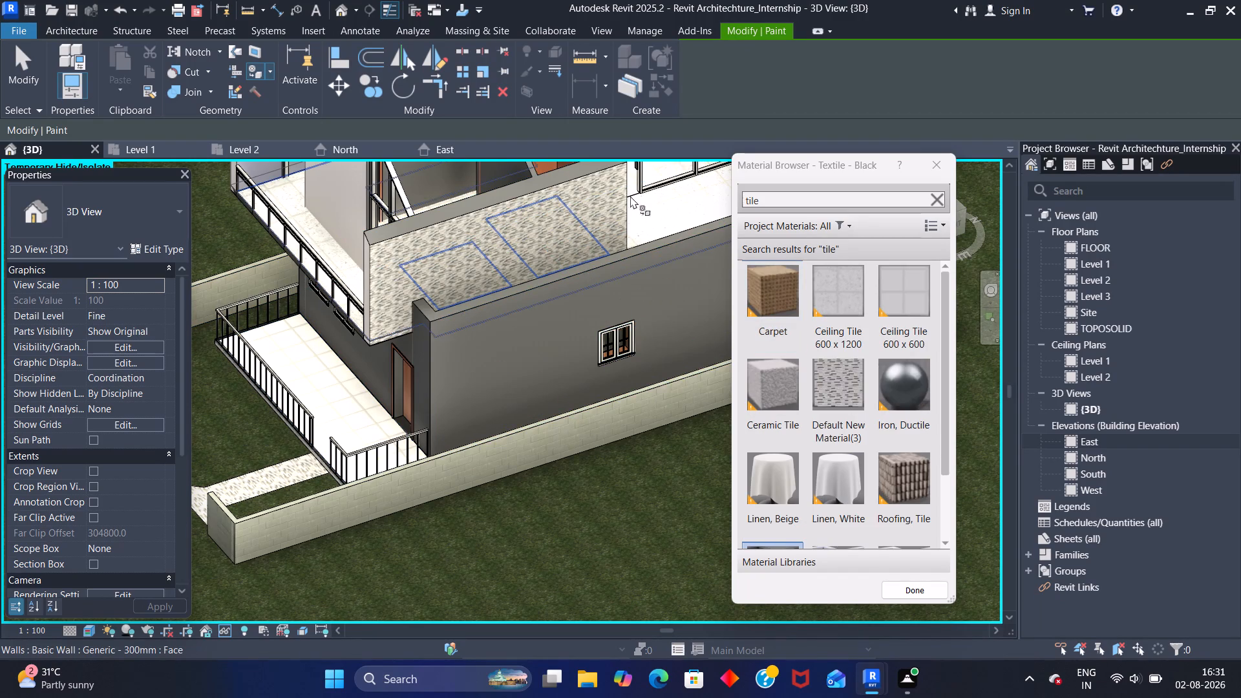
middle_click_drag(630, 195, 525, 301, "shift")
middle_click_drag(592, 173, 542, 286)
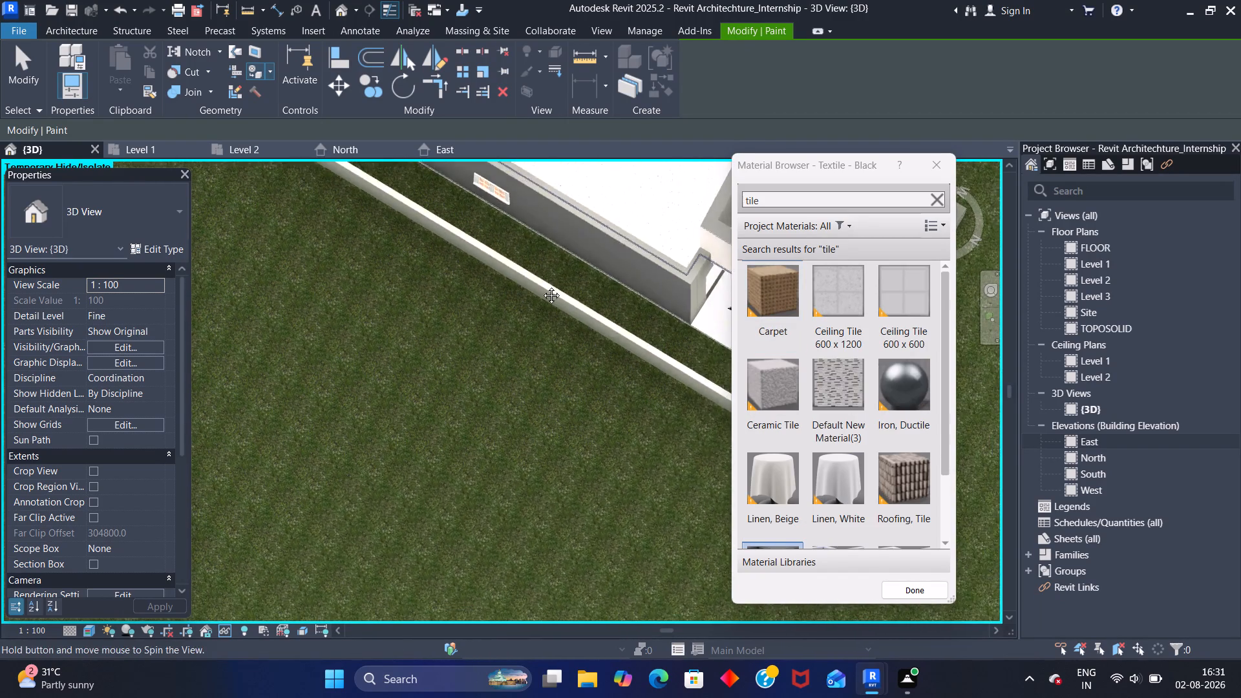
middle_click_drag(542, 286, 564, 268)
middle_click_drag(602, 120, 533, 318)
scroll(639, 189, "up", 1)
middle_click_drag(639, 189, 494, 390)
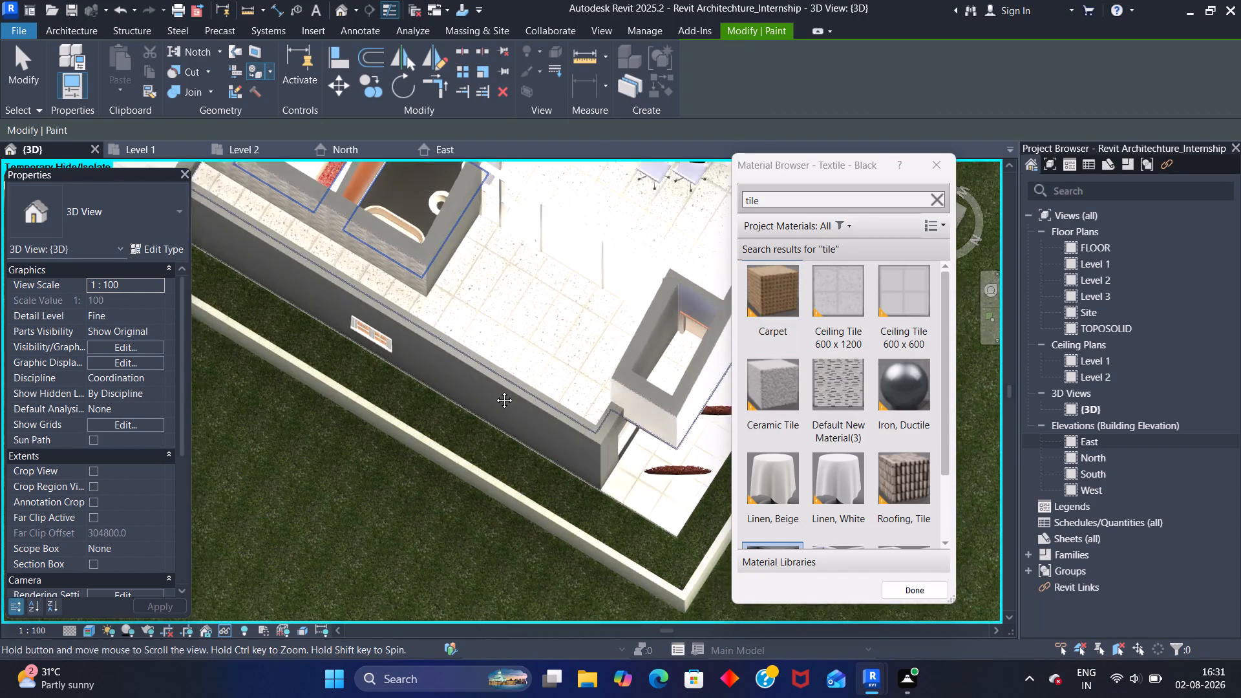
middle_click_drag(494, 390, 486, 412)
scroll(515, 336, "up", 8)
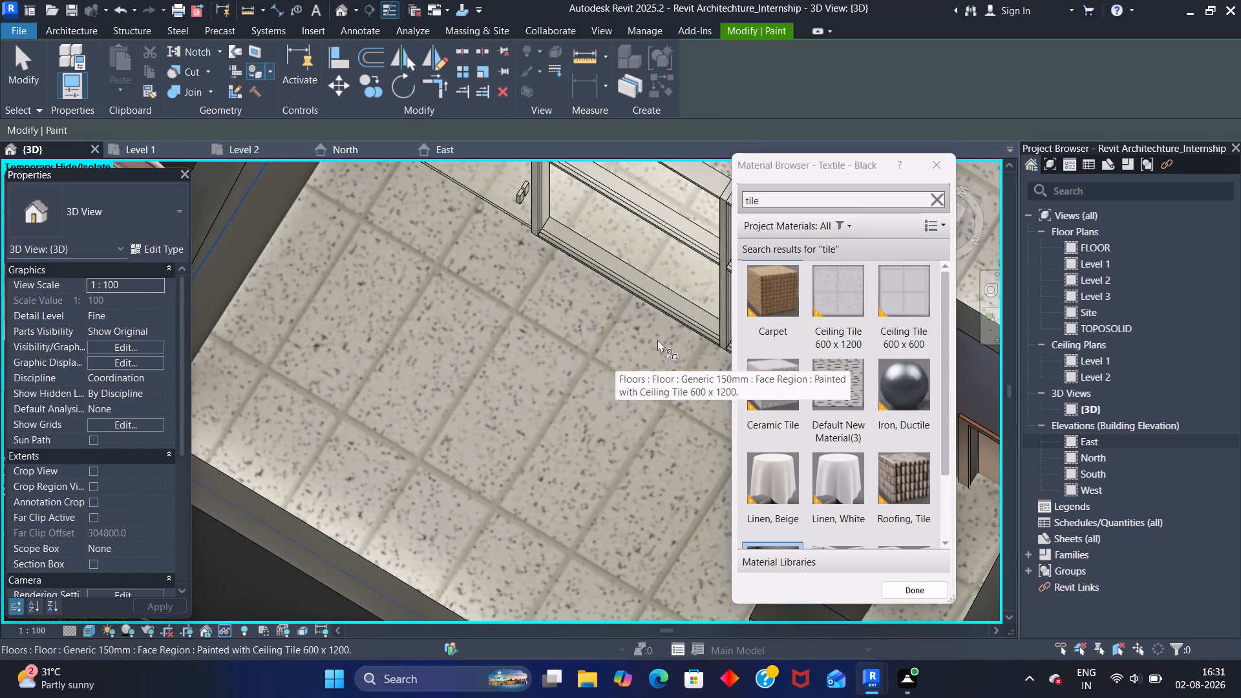
scroll(620, 343, "down", 8)
scroll(557, 358, "down", 1)
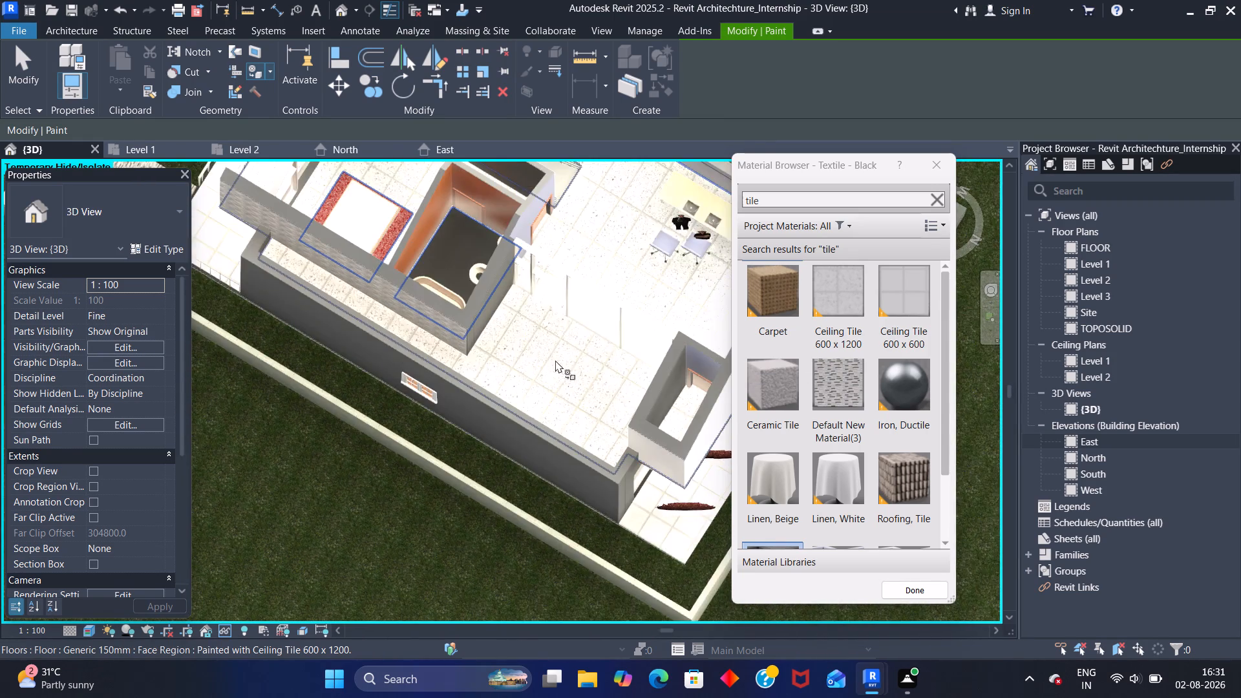
scroll(555, 360, "down", 1)
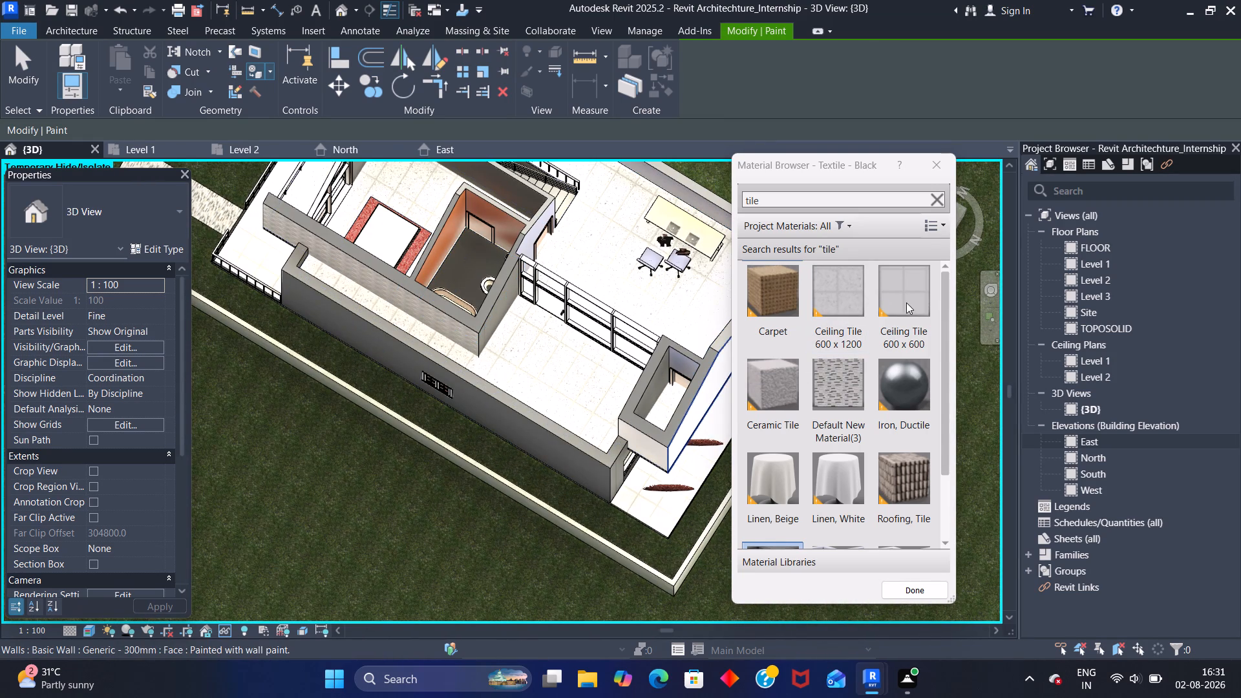
Paint the front edge of the ground-floor porch slab, below the railing, with Ceiling Tile 600 x 600.
left_click(906, 302)
middle_click_drag(381, 309, 620, 341, "shift")
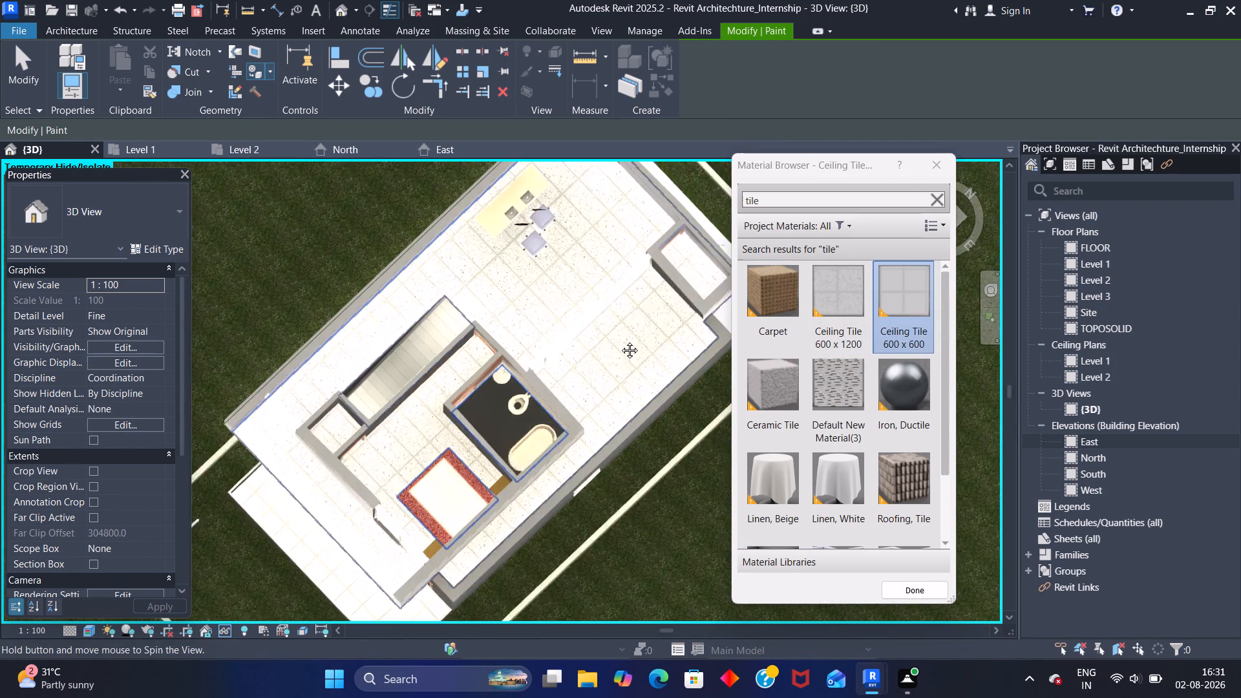
middle_click_drag(620, 341, 622, 339, "shift")
middle_click_drag(452, 416, 582, 215, "shift")
middle_click_drag(560, 478, 562, 474)
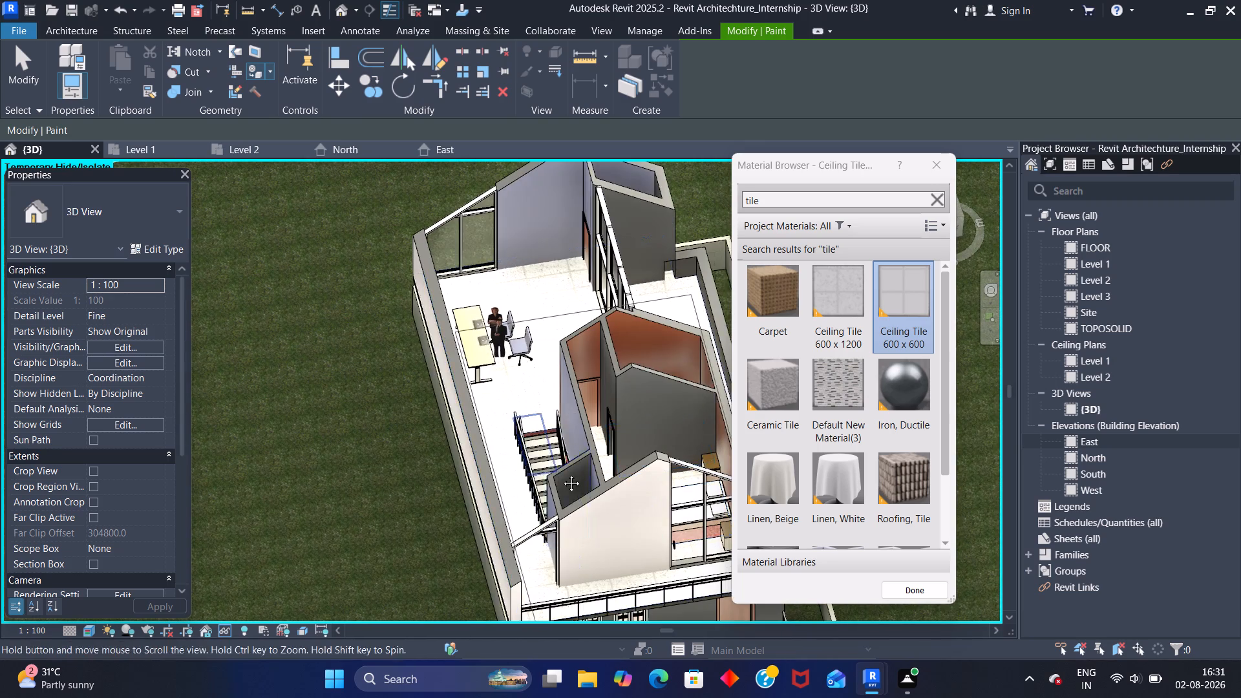
middle_click_drag(562, 474, 534, 154)
middle_click_drag(579, 379, 535, 224)
scroll(544, 239, "up", 3)
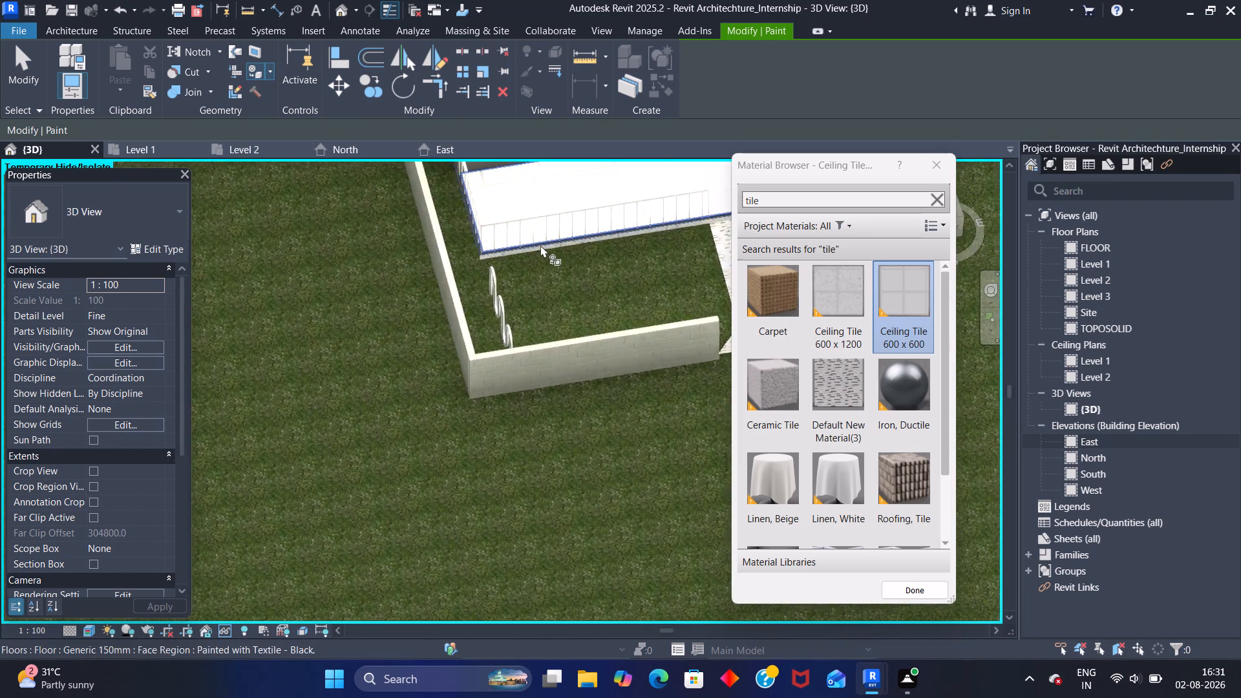
scroll(540, 245, "up", 10)
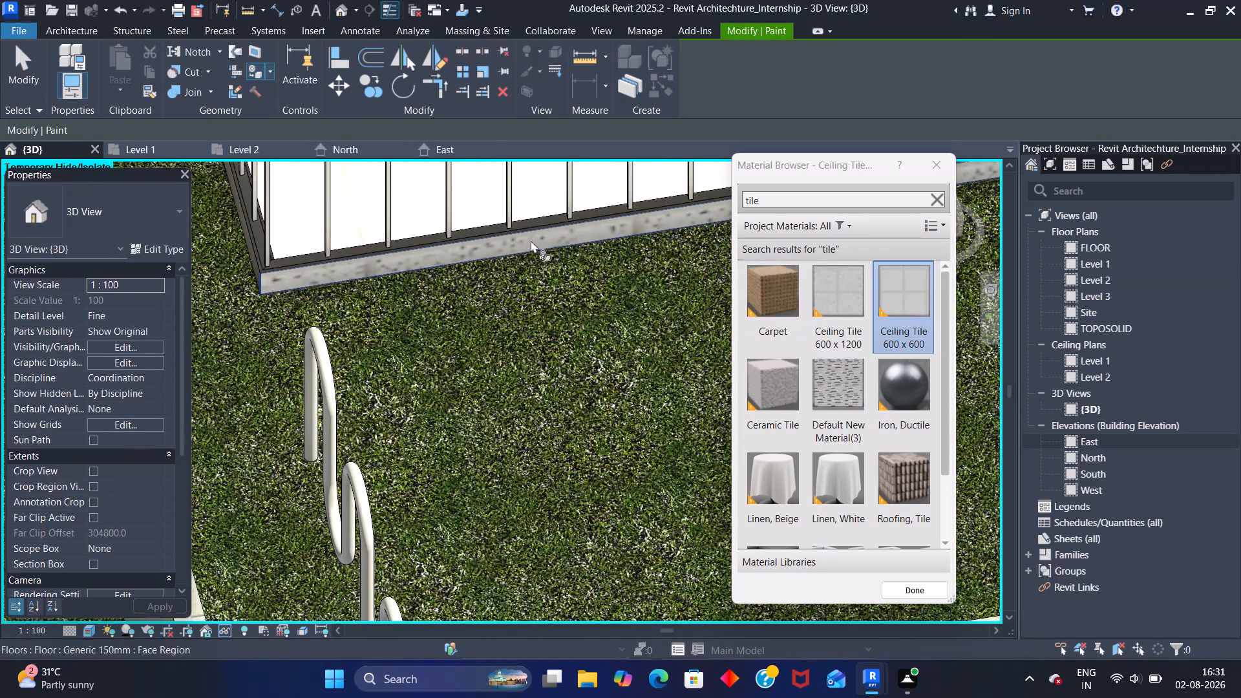
scroll(527, 242, "up", 8)
left_click(516, 227)
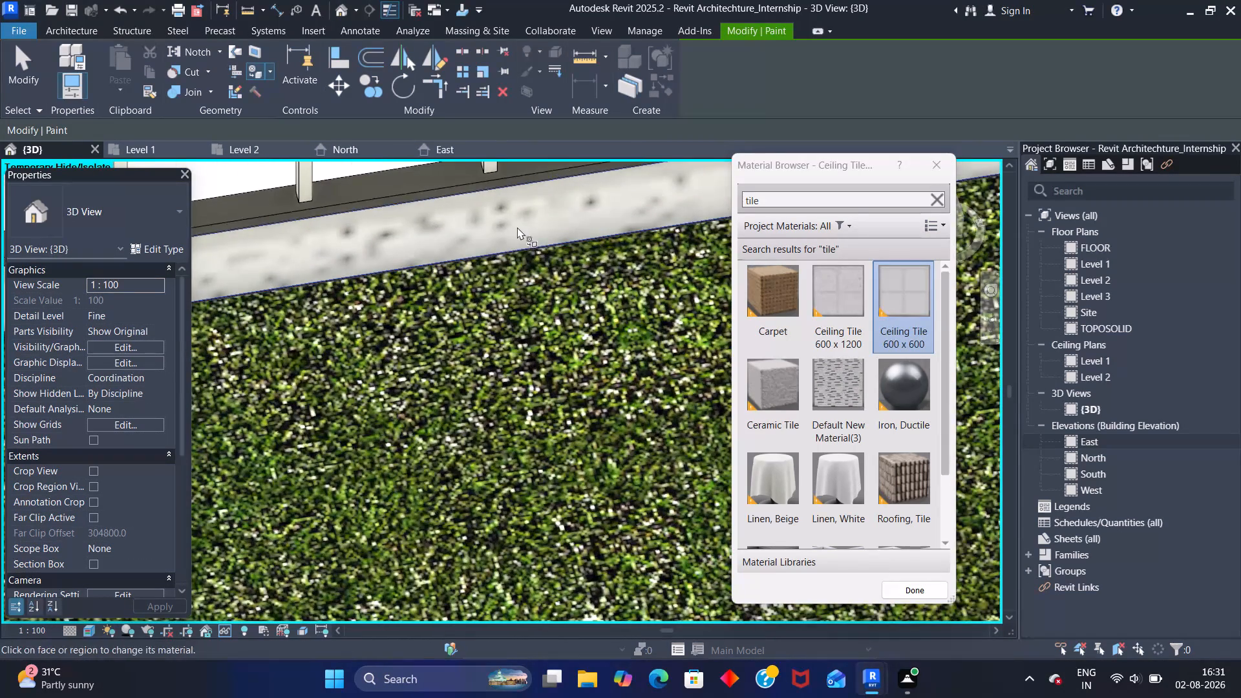
Paint the ground-floor slab's exposed side edge, along the base of the long grey wall, with Ceiling Tile 600 x 600.
scroll(519, 229, "down", 16)
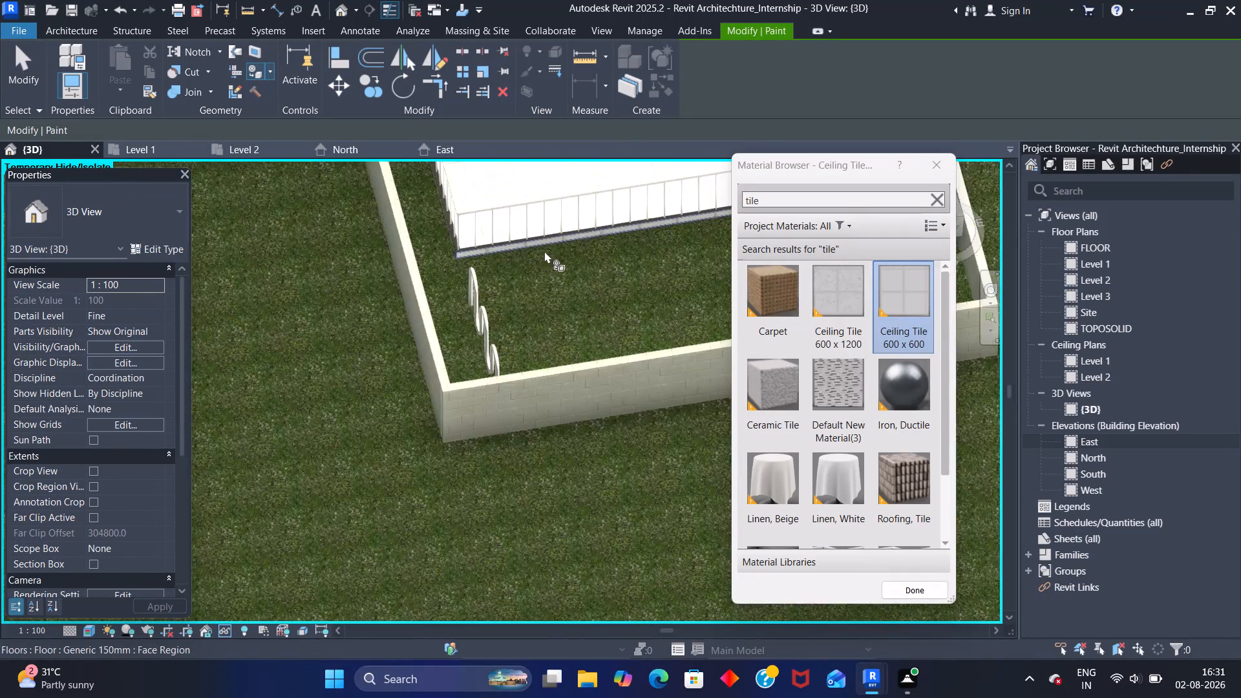
scroll(544, 251, "down", 3)
middle_click_drag(565, 264, 555, 264, "shift")
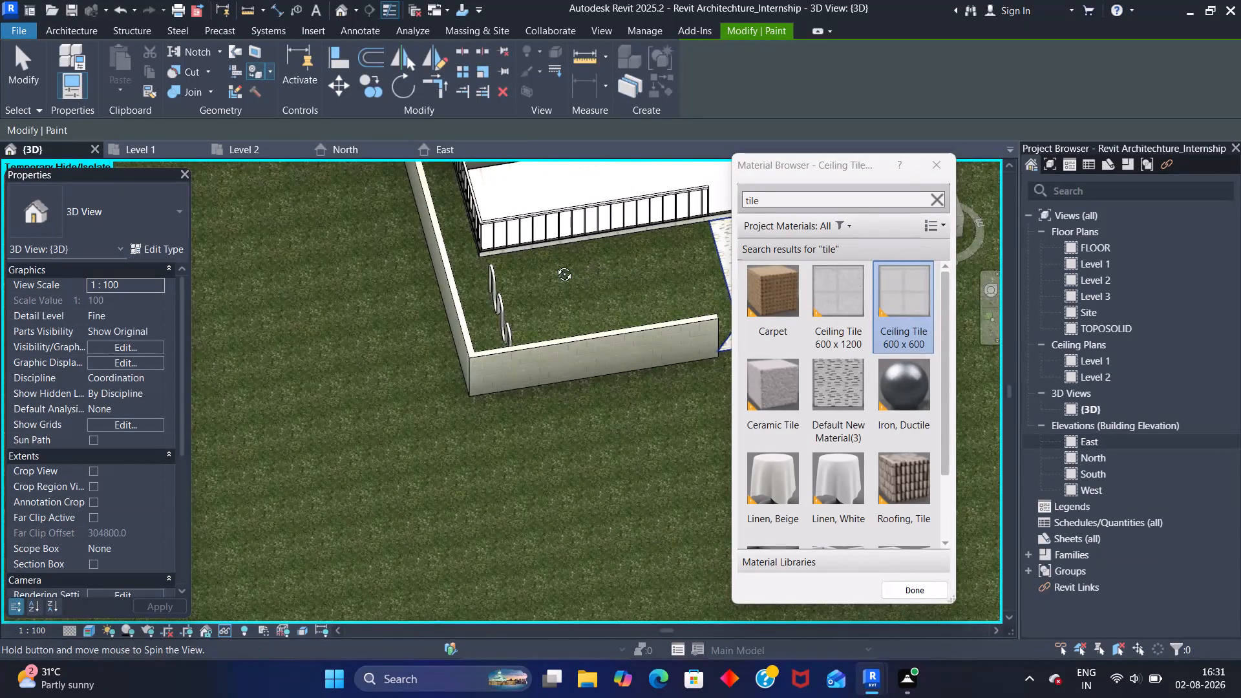
middle_click_drag(555, 264, 420, 247, "shift")
middle_click_drag(440, 188, 282, 502)
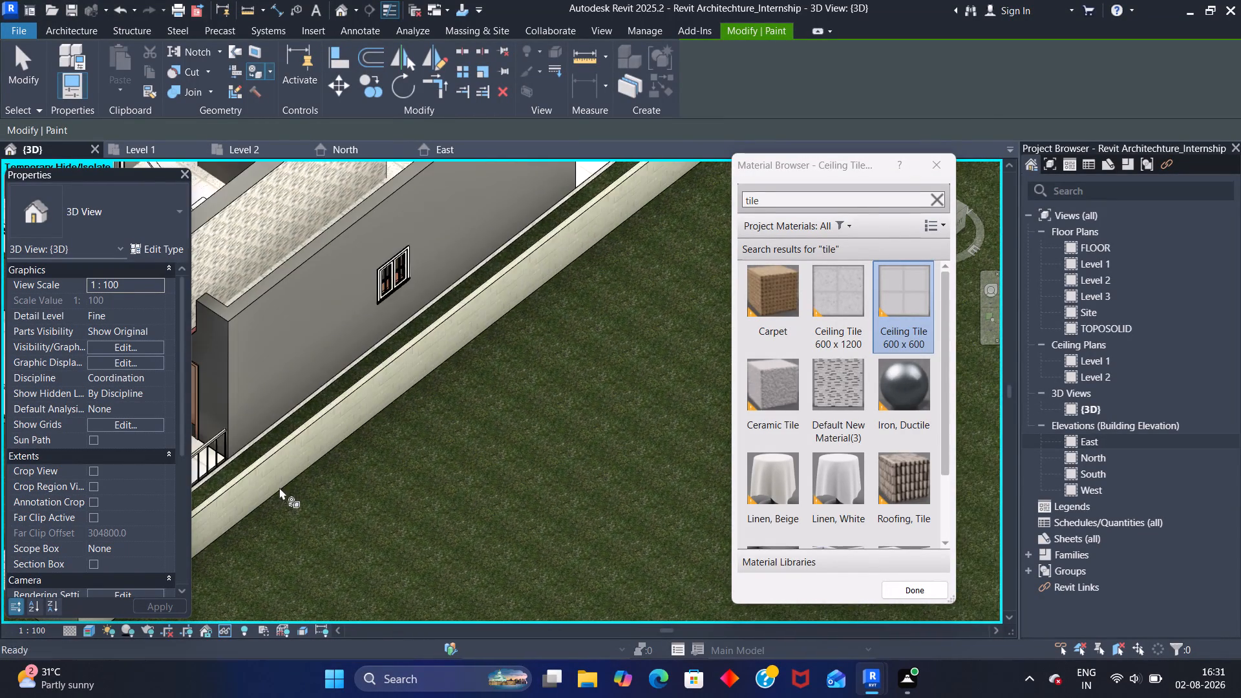
scroll(298, 447, "up", 14)
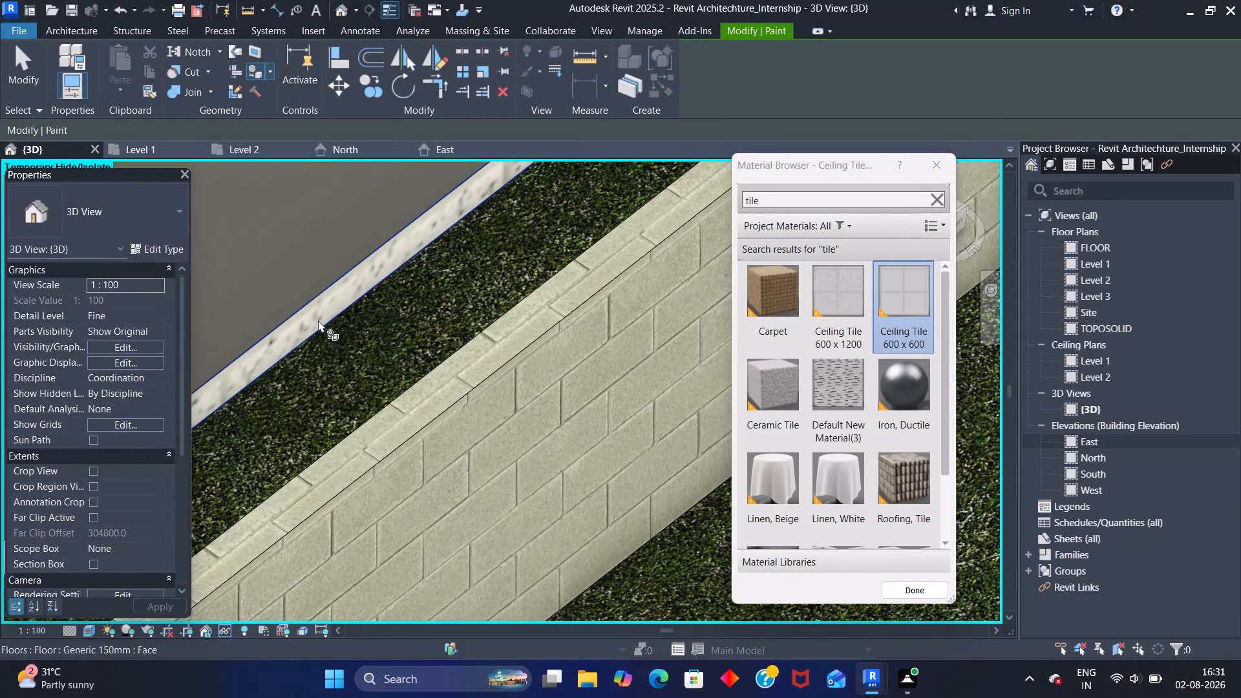
left_click(318, 320)
Examine the slab edges from the shrub terrace around to the front balcony, and end the Paint command.
scroll(319, 323, "down", 15)
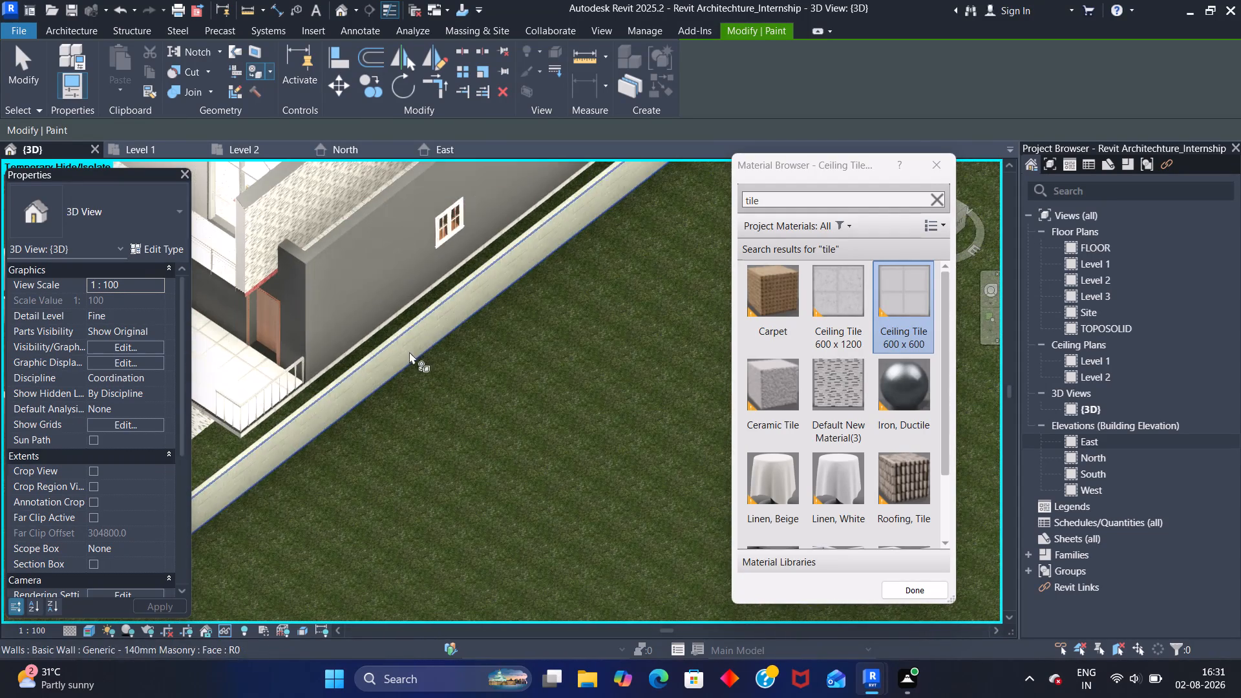
middle_click_drag(467, 354, 133, 358, "shift")
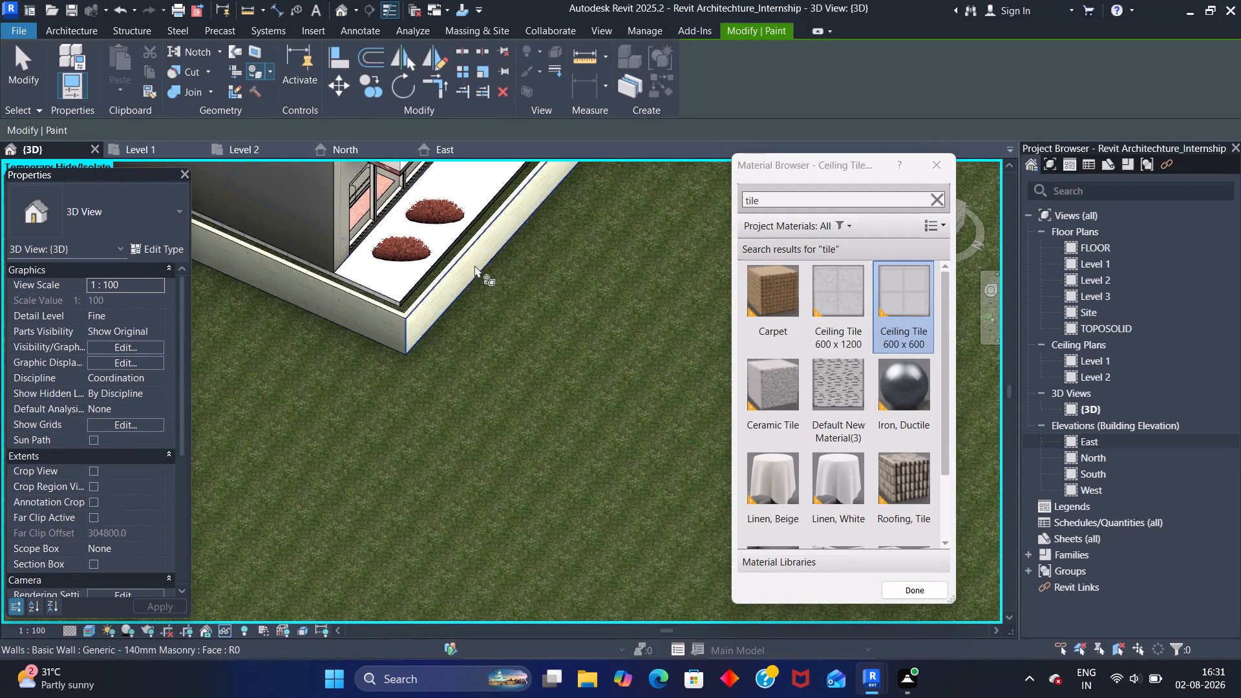
scroll(488, 289, "up", 1)
scroll(513, 262, "down", 2)
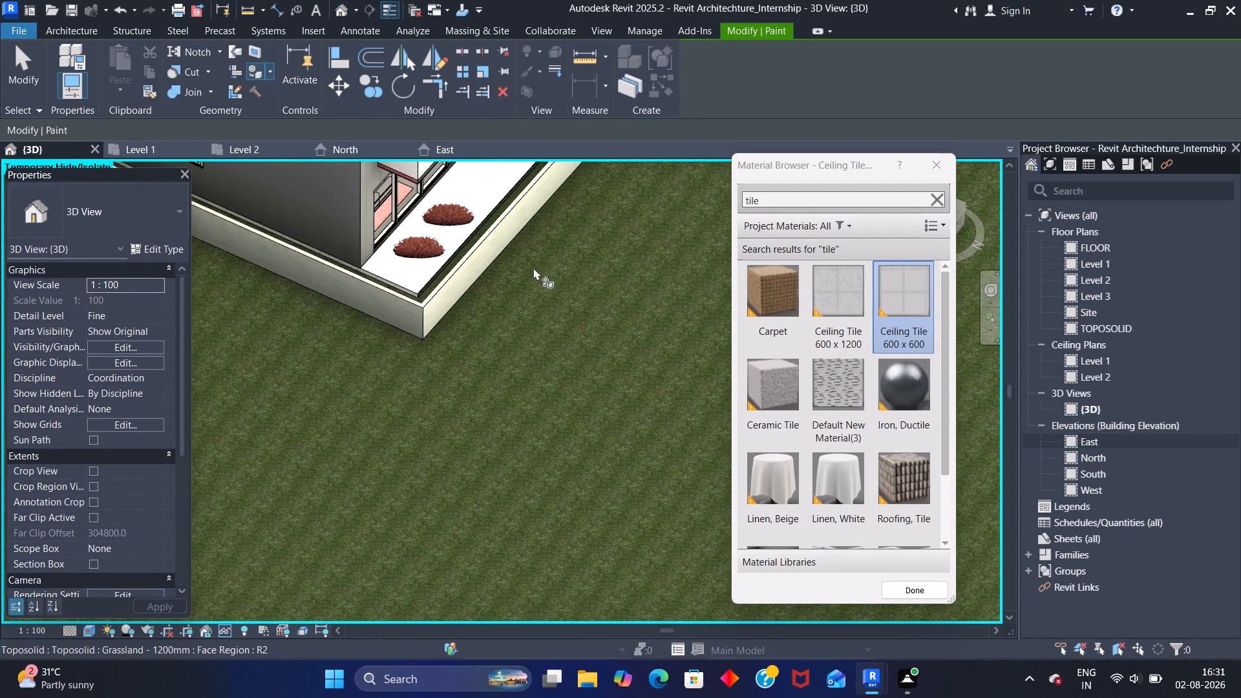
middle_click_drag(527, 276, 284, 471)
middle_click_drag(329, 399, 506, 348)
scroll(510, 376, "down", 11)
middle_click_drag(326, 424, 573, 361, "shift")
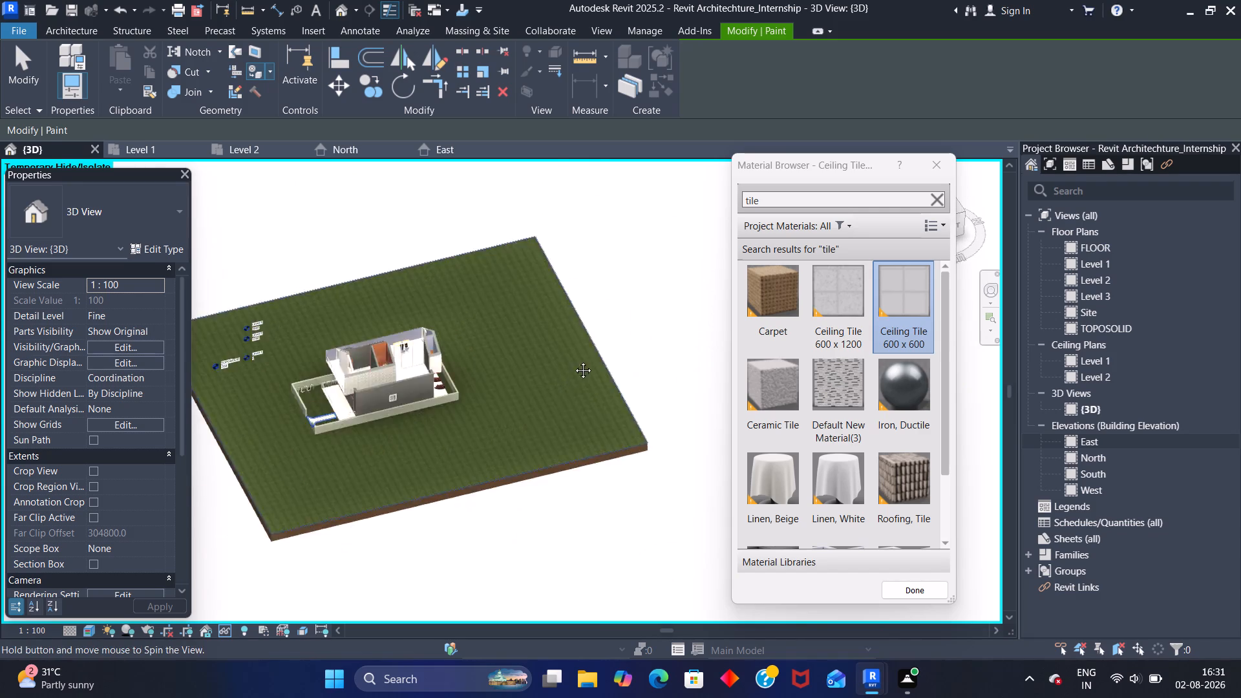
middle_click_drag(573, 361, 610, 326, "shift")
middle_click_drag(426, 408, 555, 430, "shift")
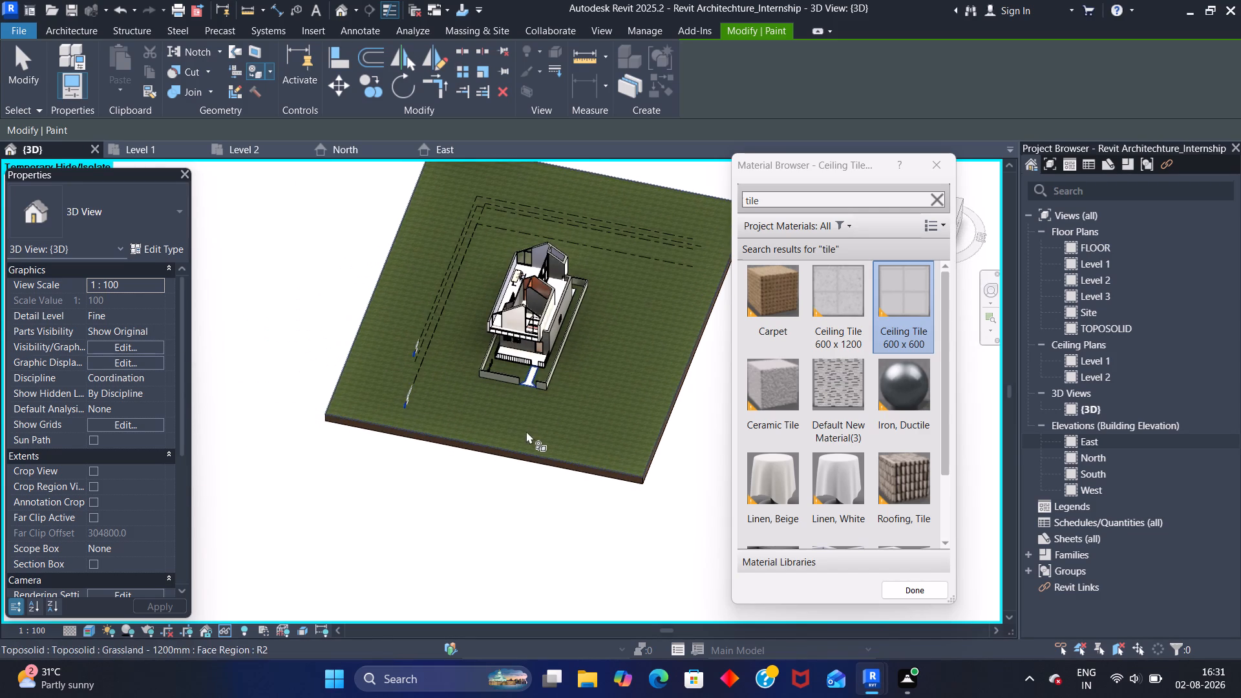
middle_click_drag(524, 441, 561, 301, "shift")
middle_click_drag(517, 313, 432, 493)
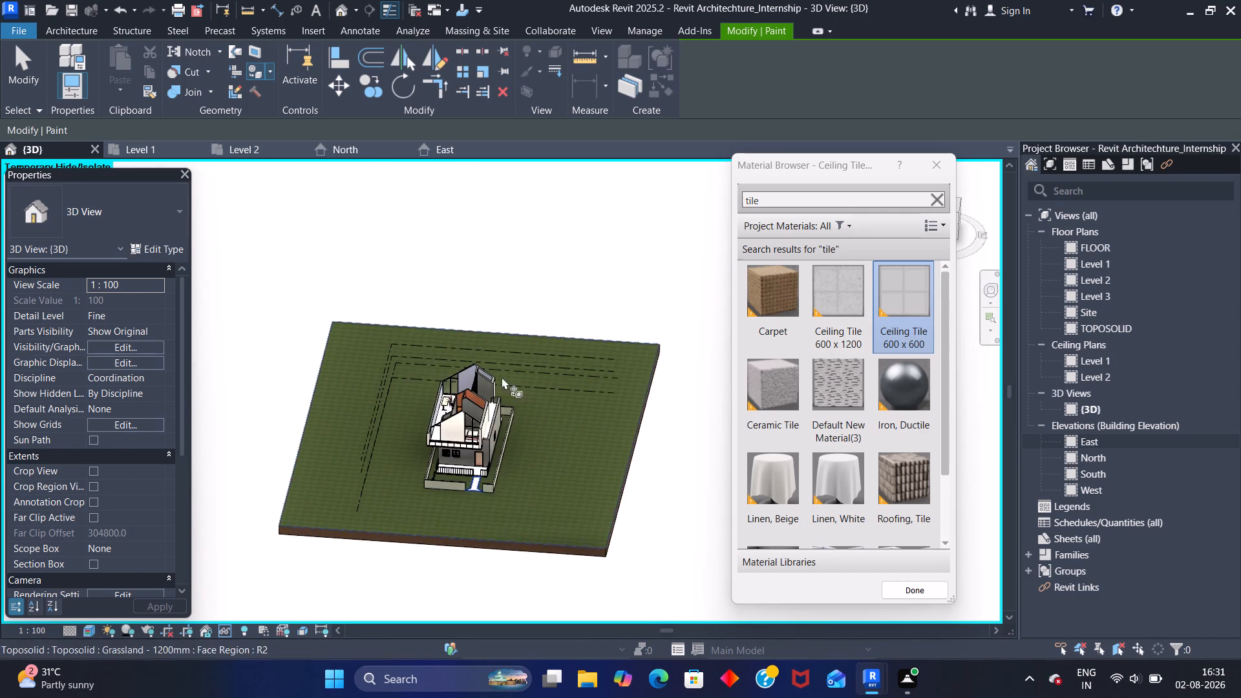
scroll(476, 412, "up", 12)
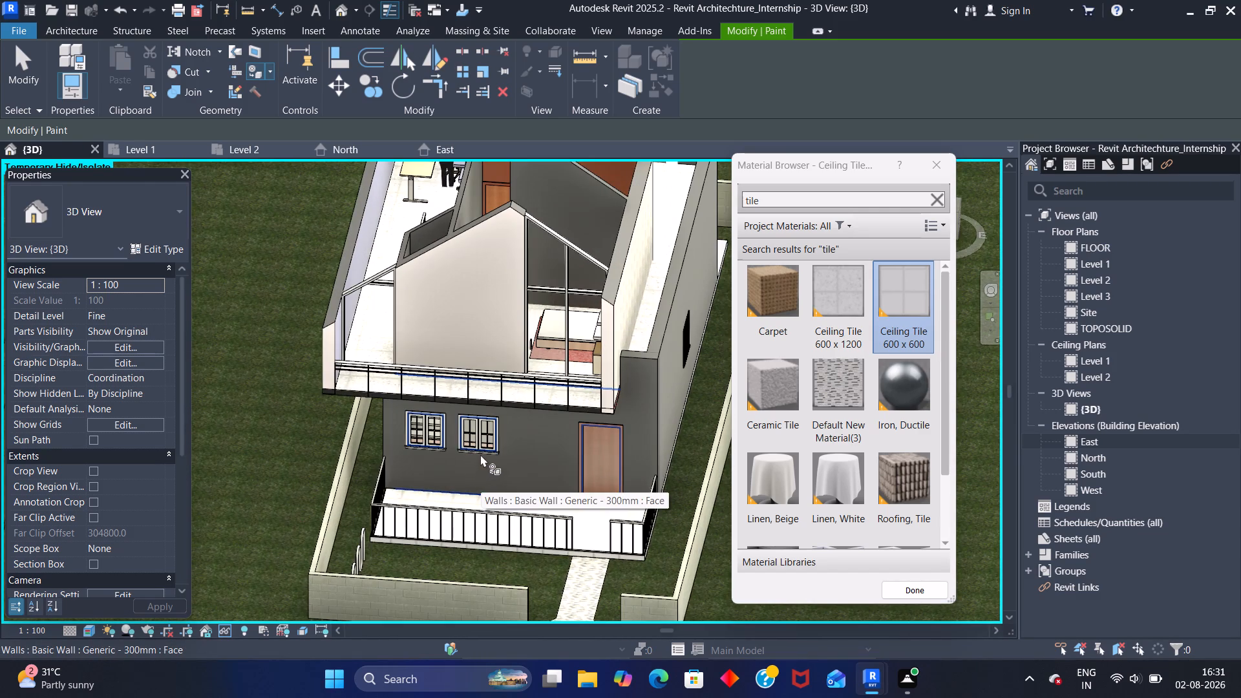
scroll(505, 403, "up", 13)
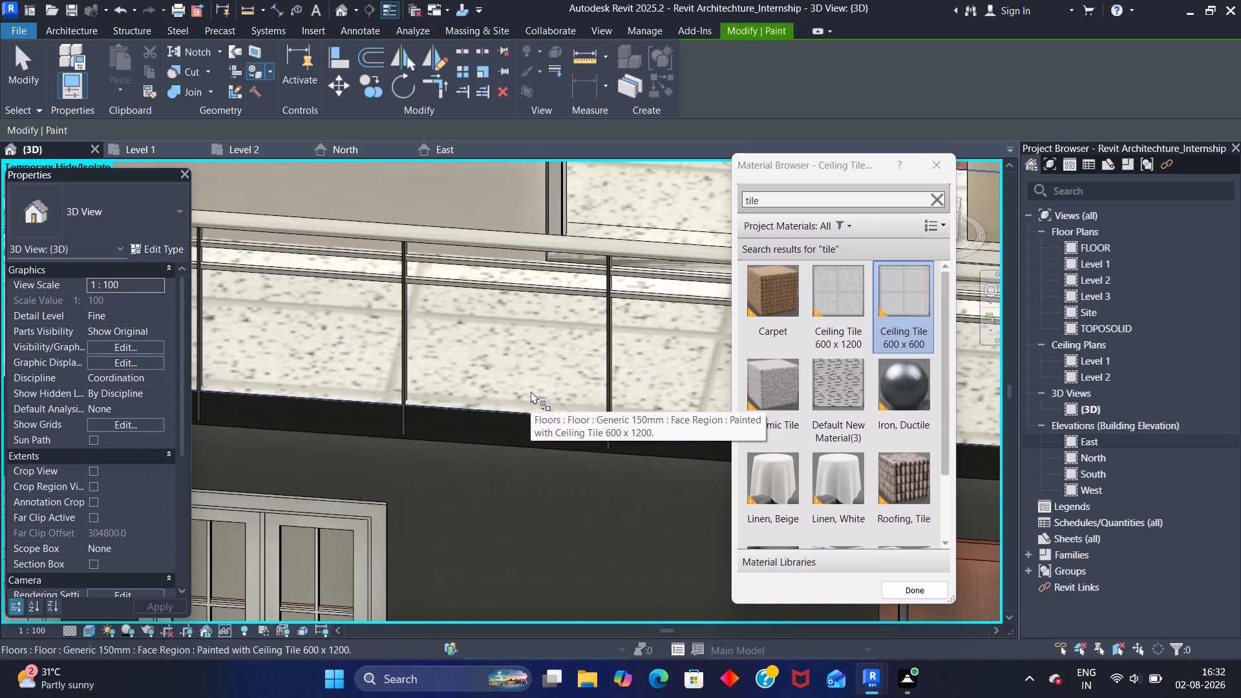
scroll(531, 391, "down", 8)
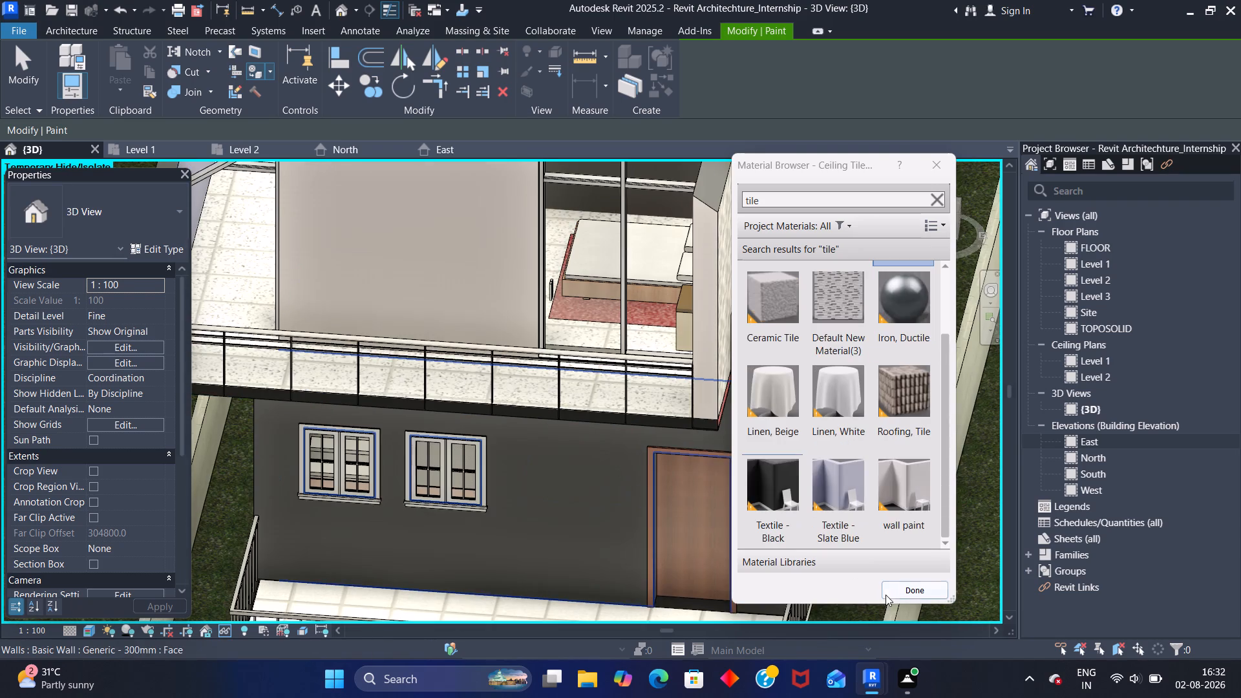
left_click(895, 591)
Examine the finished house from the front, including the gable glazing, upper balcony and roofless upper rooms.
scroll(575, 492, "down", 9)
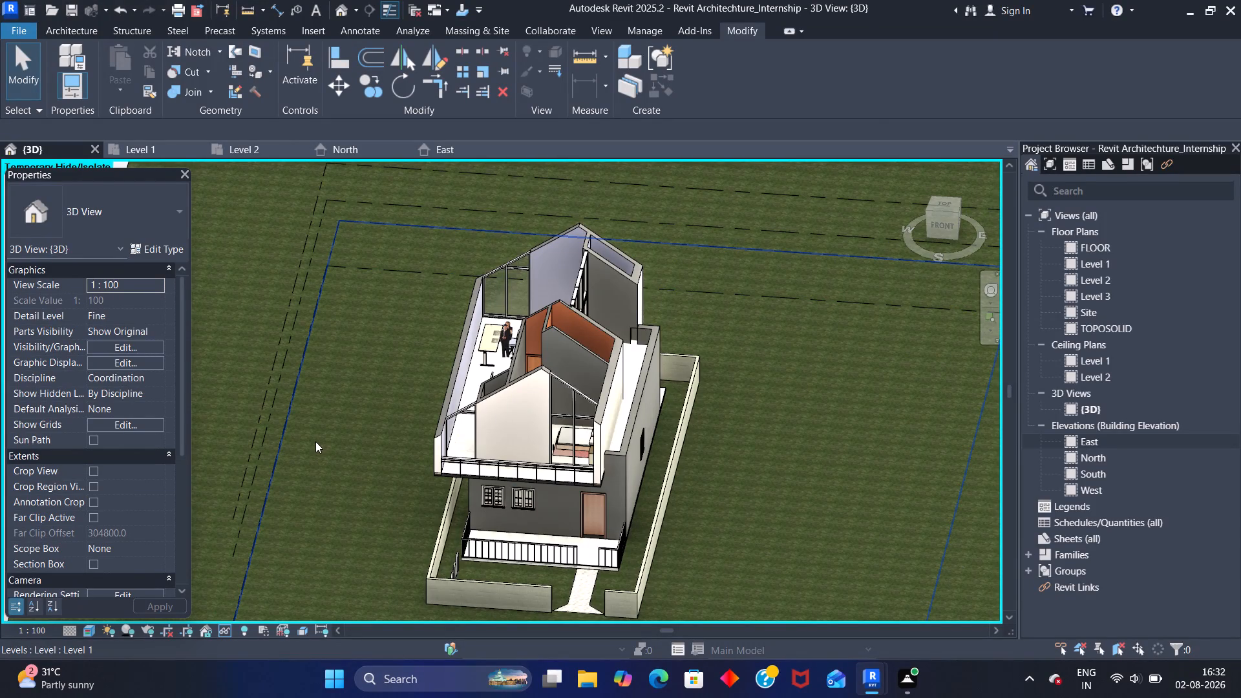
middle_click_drag(381, 530, 381, 522, "shift")
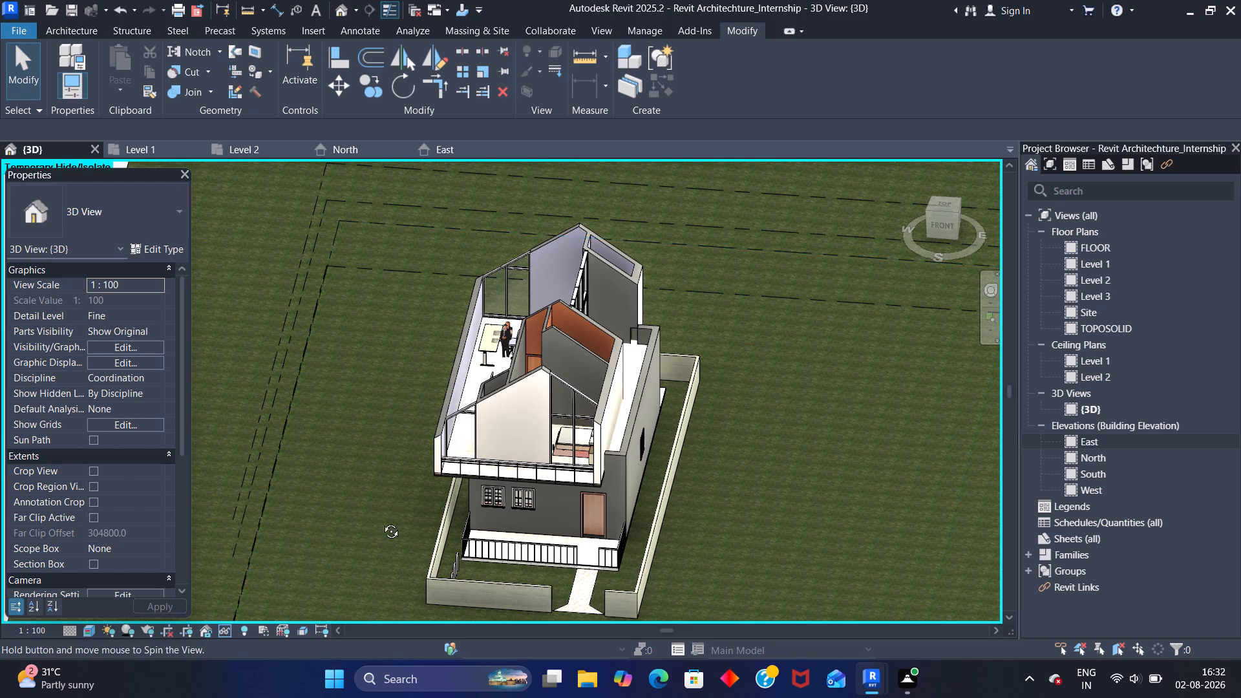
middle_click_drag(381, 522, 401, 419, "shift")
middle_click_drag(516, 413, 355, 539)
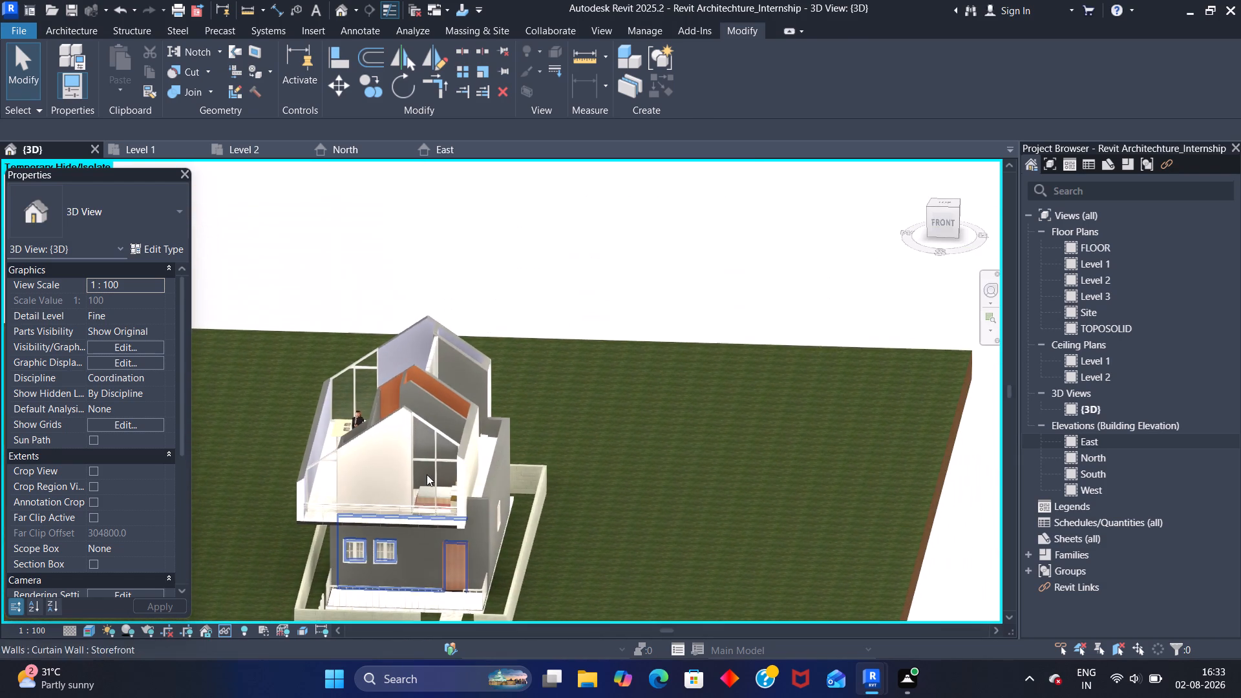
scroll(419, 466, "up", 12)
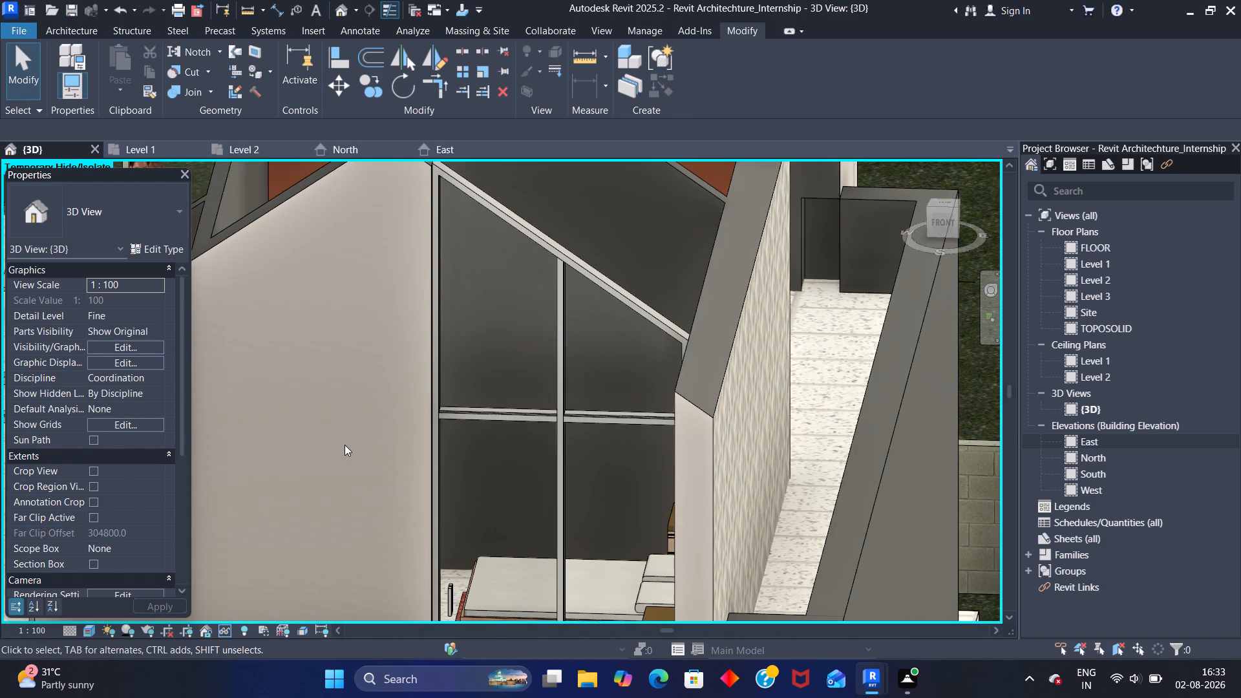
middle_click_drag(344, 445, 454, 433, "shift")
scroll(477, 442, "down", 5)
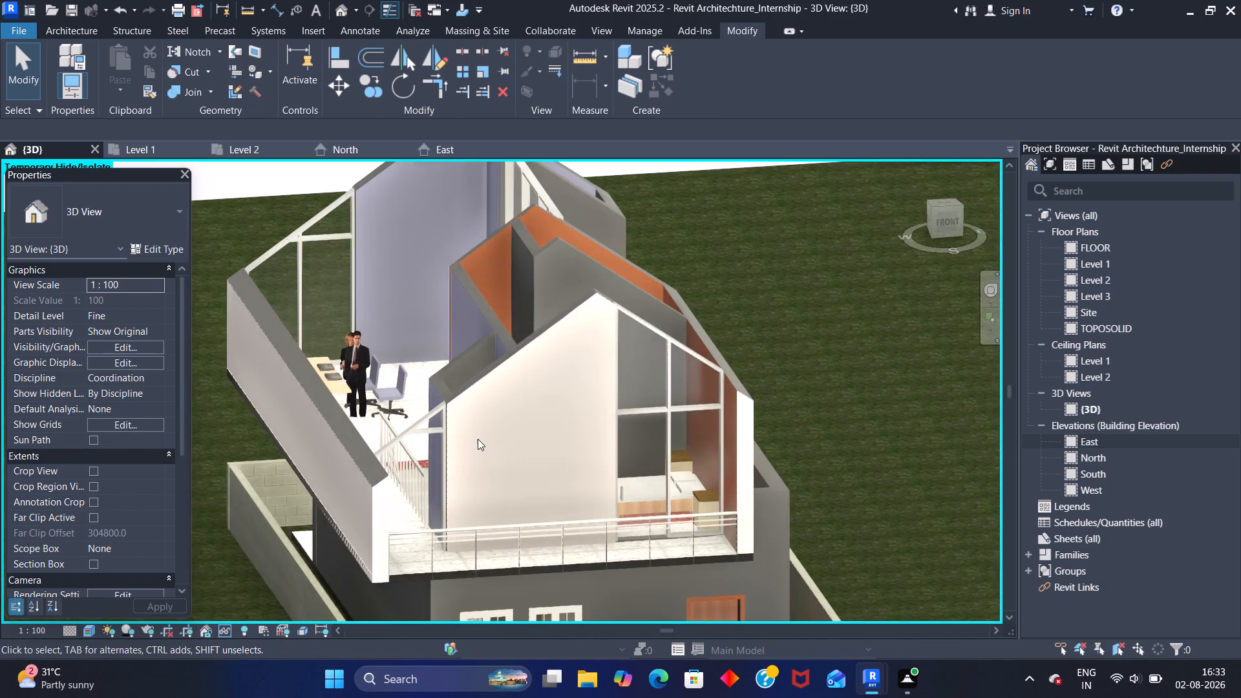
scroll(478, 439, "down", 3)
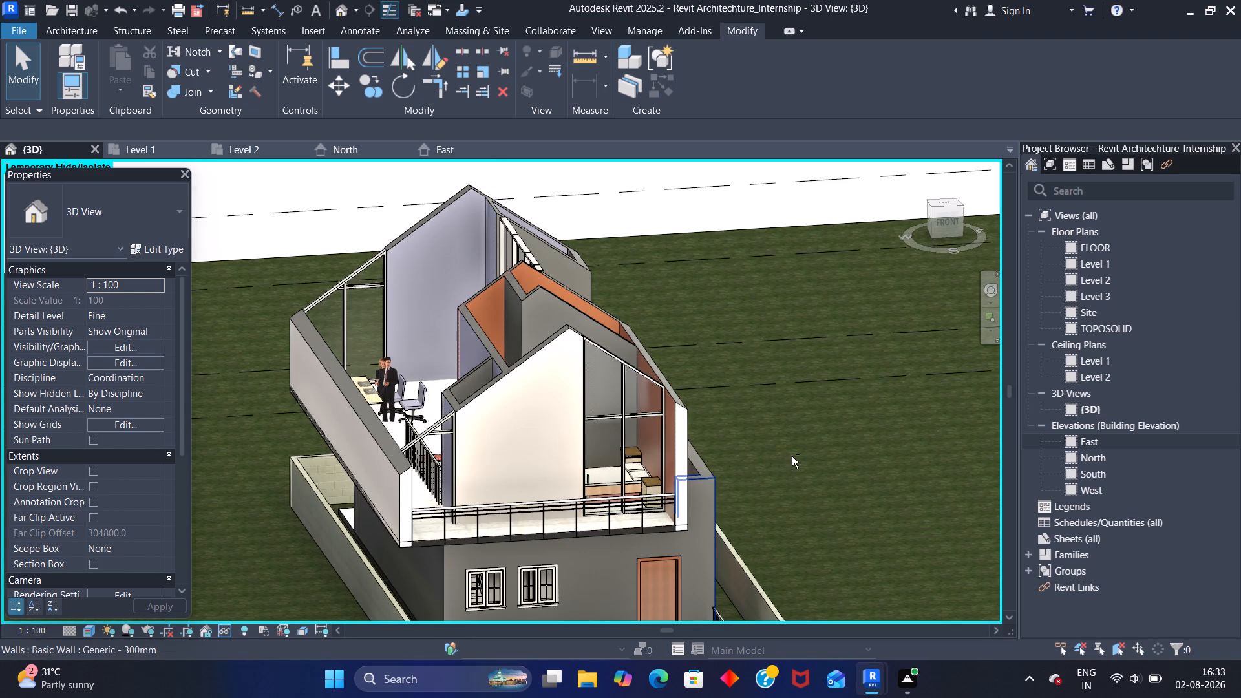
Turn on the sun path in the 3D view, dismissing the sun display choice without picking an option.
middle_click_drag(792, 456, 664, 485, "shift")
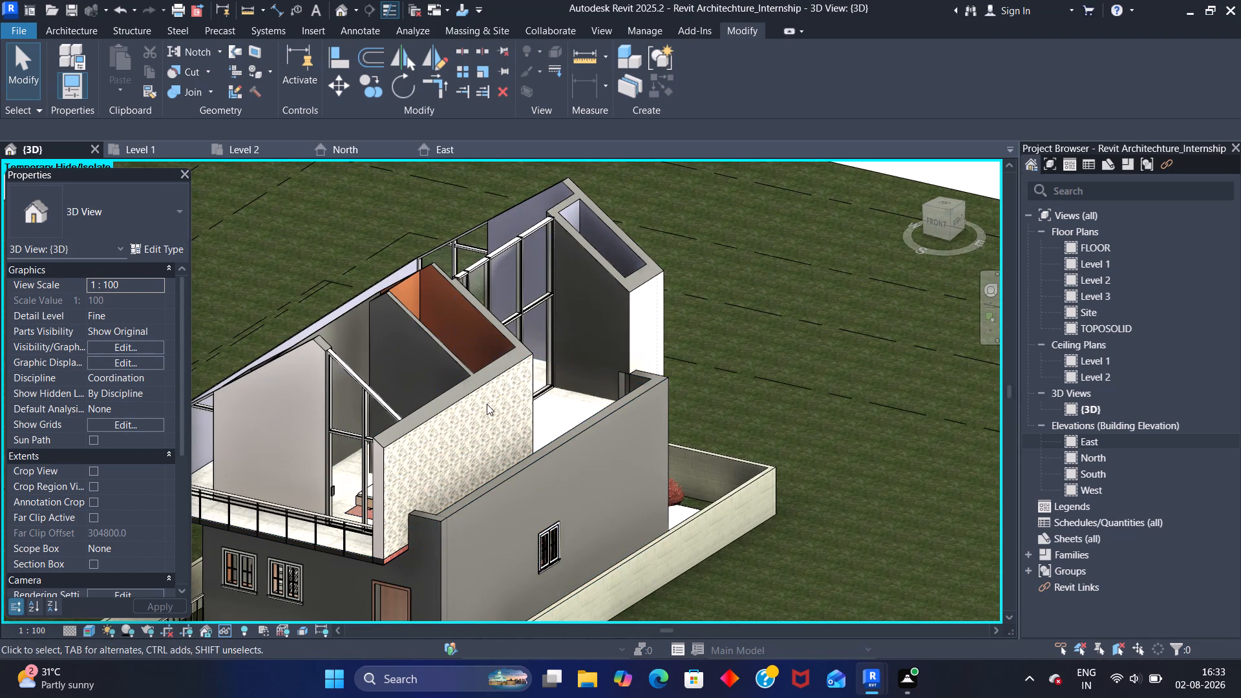
left_click(109, 628)
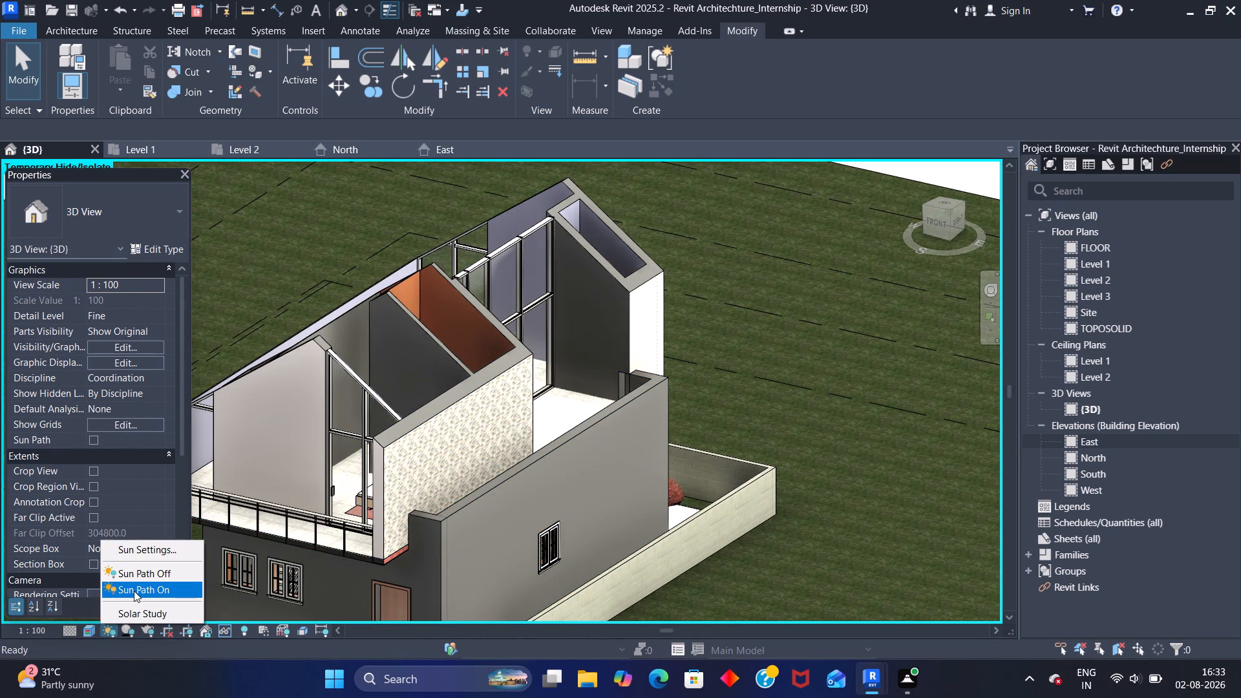
left_click(134, 591)
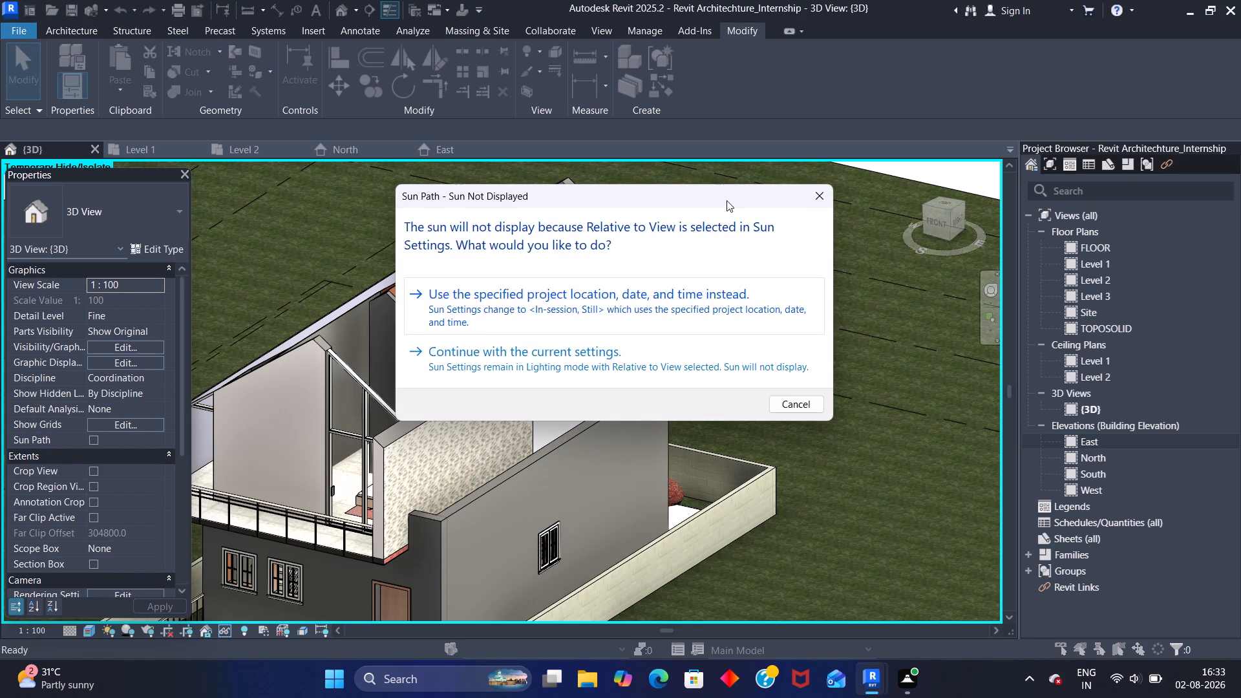
left_click(818, 191)
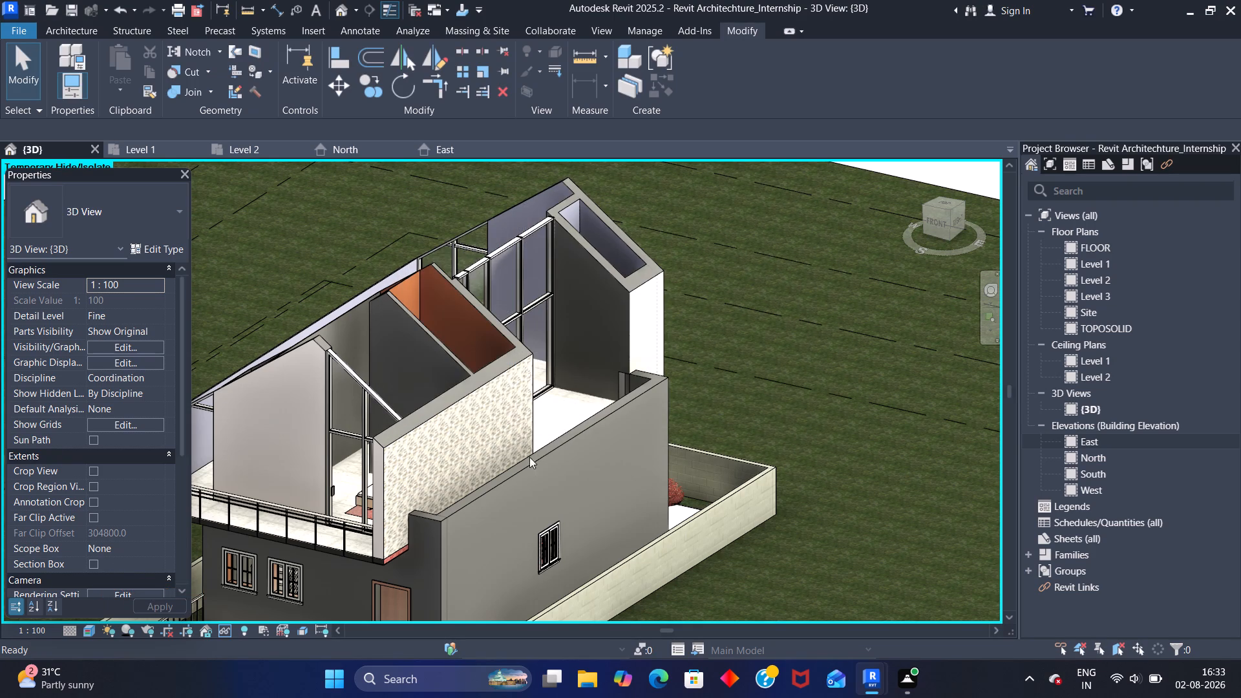
Paint the patterned outer face of the upper-floor side wall with the wall paint material and finish the Paint command.
scroll(546, 482, "up", 6)
scroll(458, 439, "up", 9)
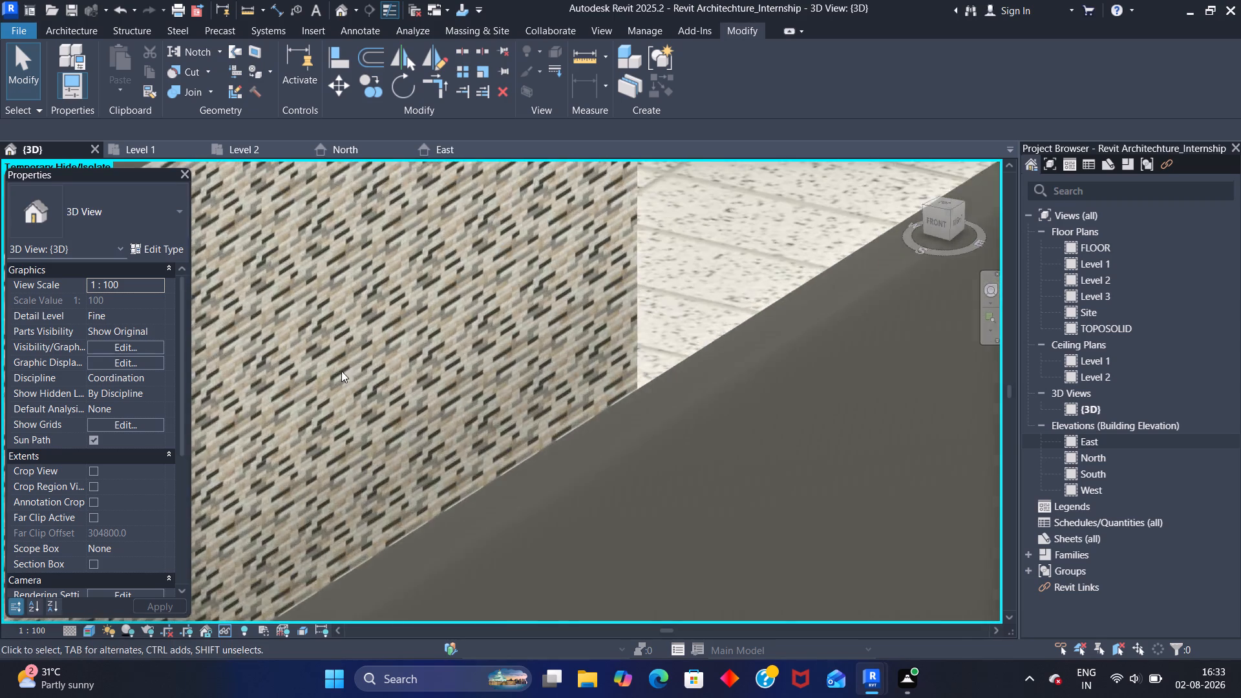
scroll(341, 371, "up", 19)
scroll(344, 359, "down", 3)
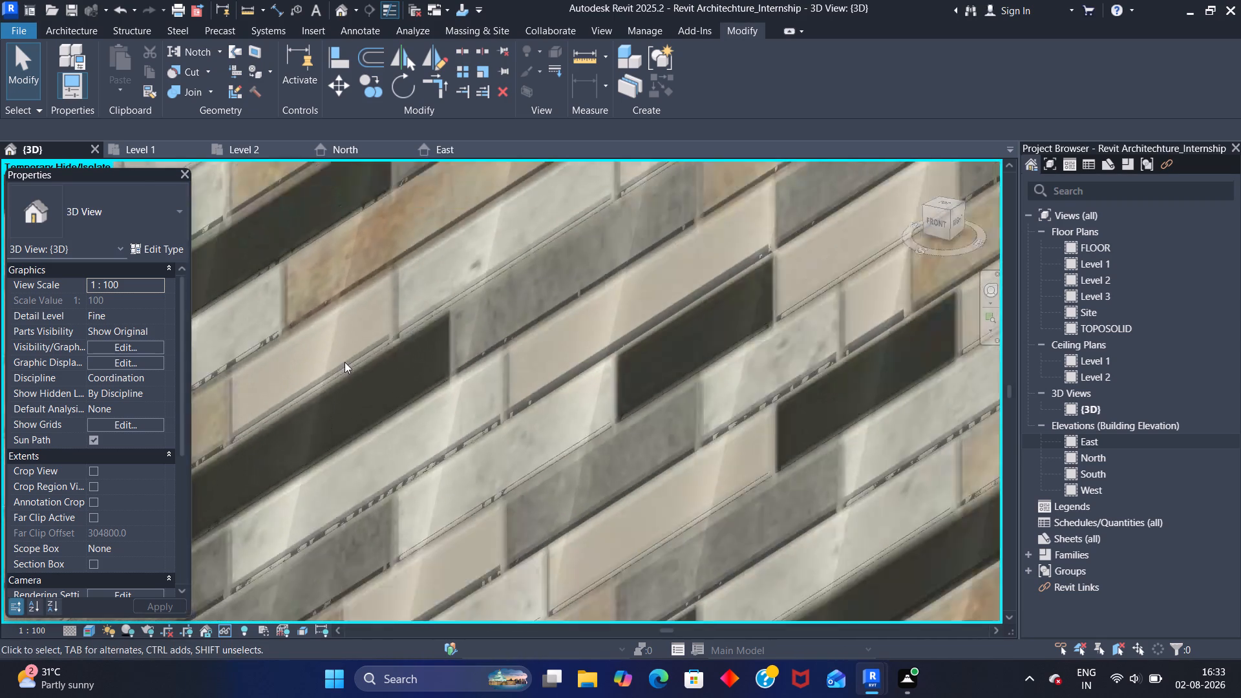
scroll(345, 362, "down", 20)
scroll(345, 362, "down", 4)
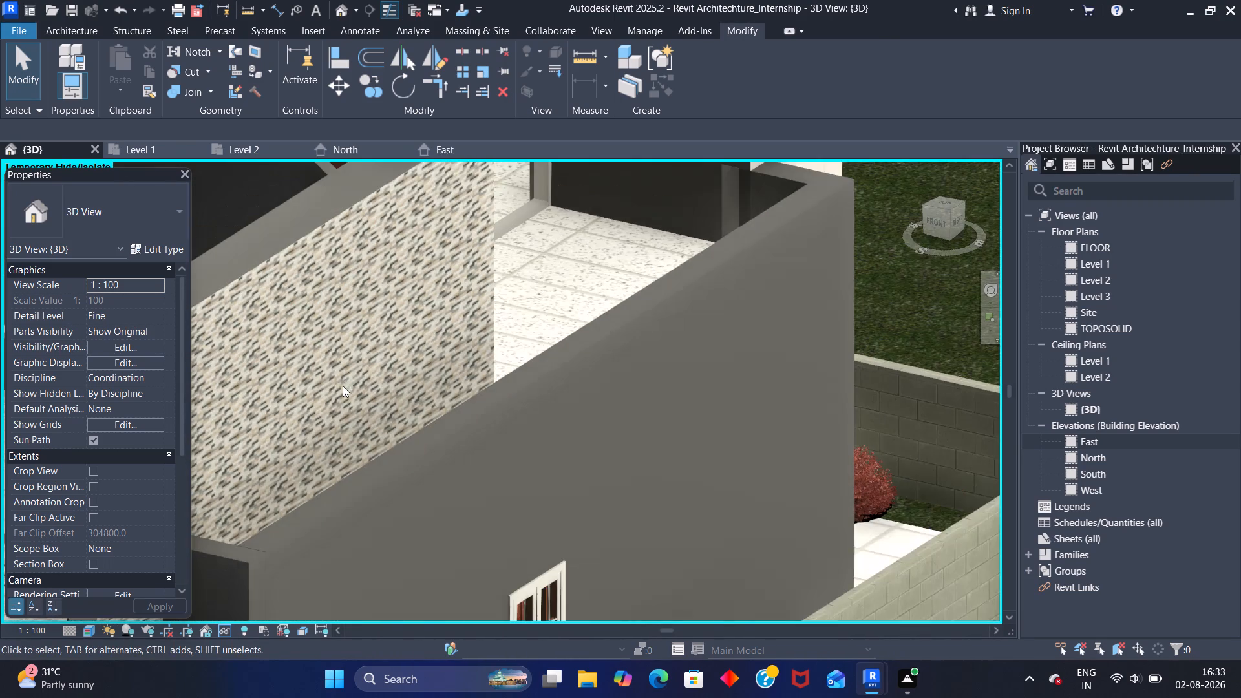
middle_click_drag(343, 386, 494, 343)
scroll(507, 344, "down", 3)
scroll(432, 331, "up", 2)
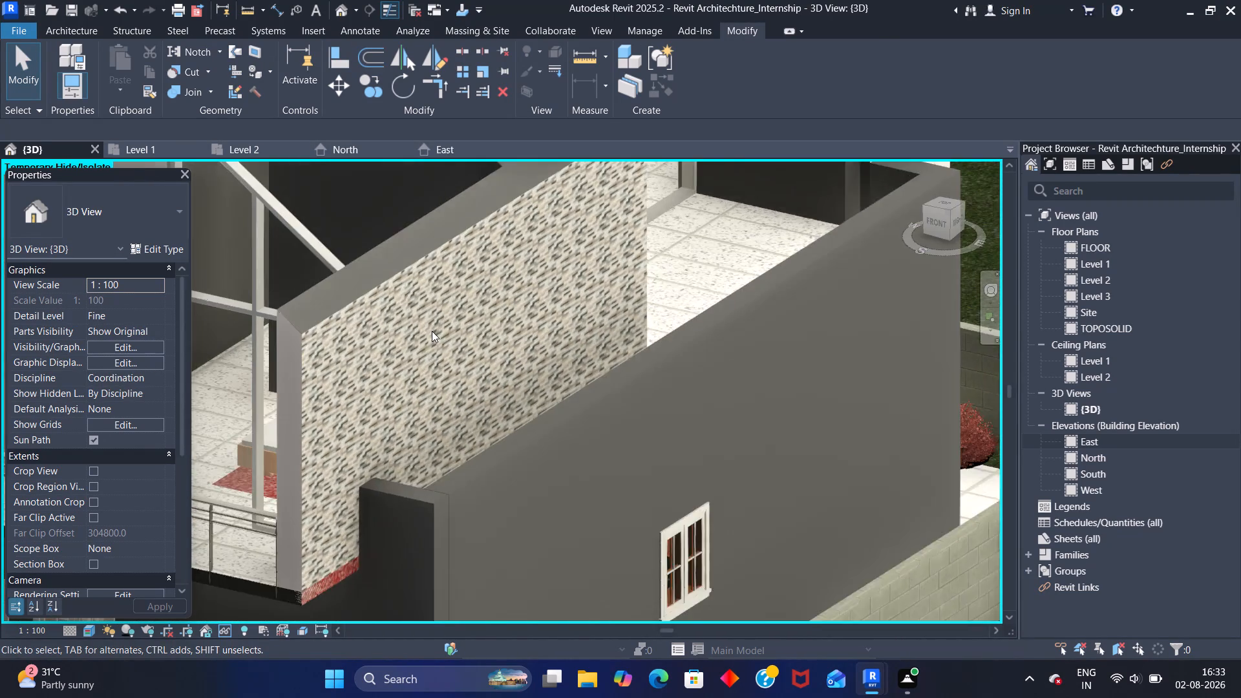
scroll(432, 331, "up", 2)
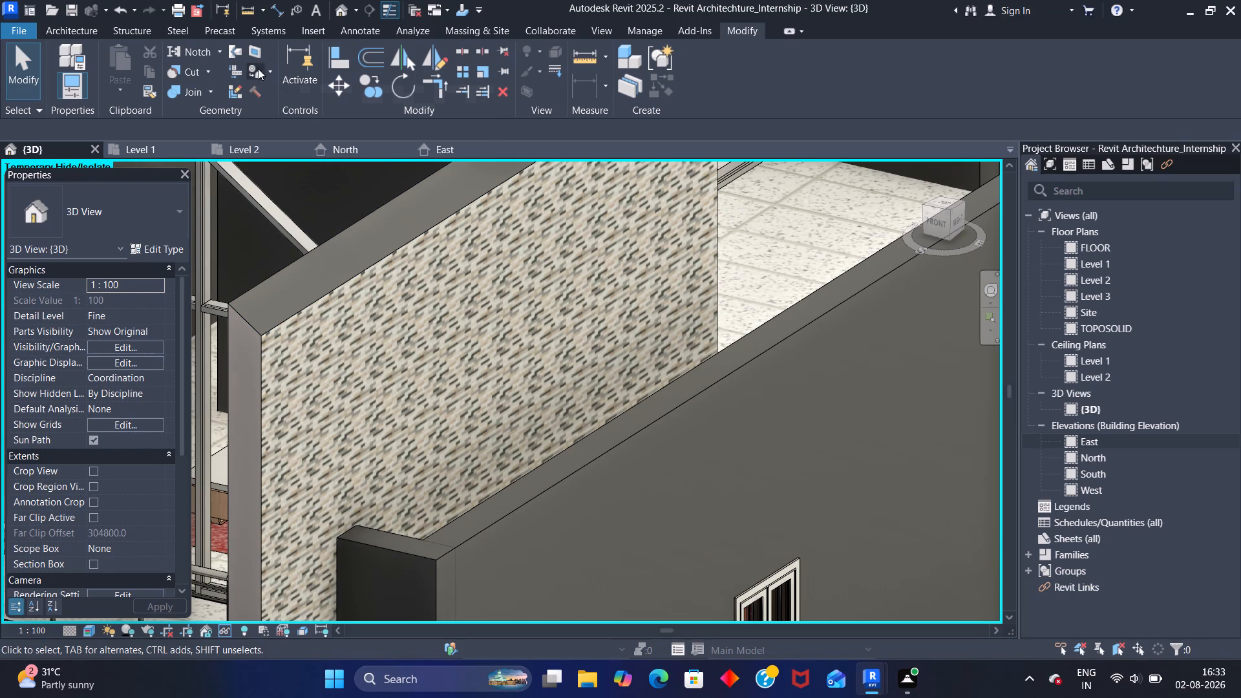
left_click(257, 74)
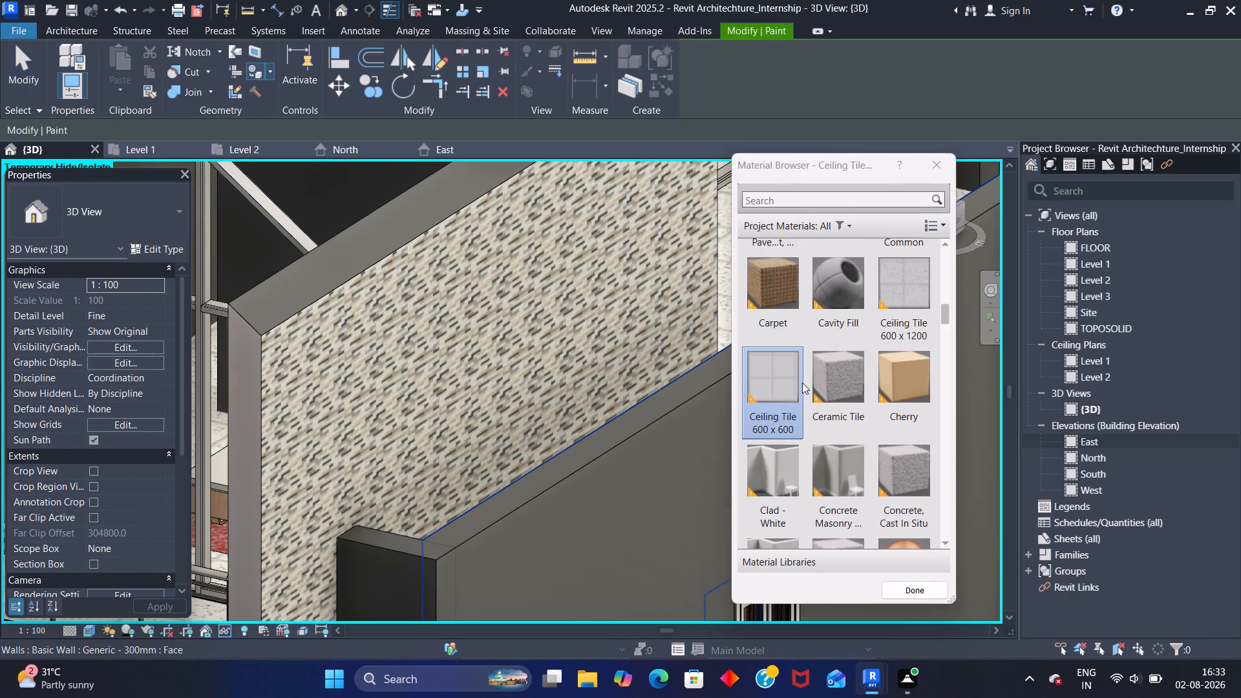
scroll(811, 380, "down", 3)
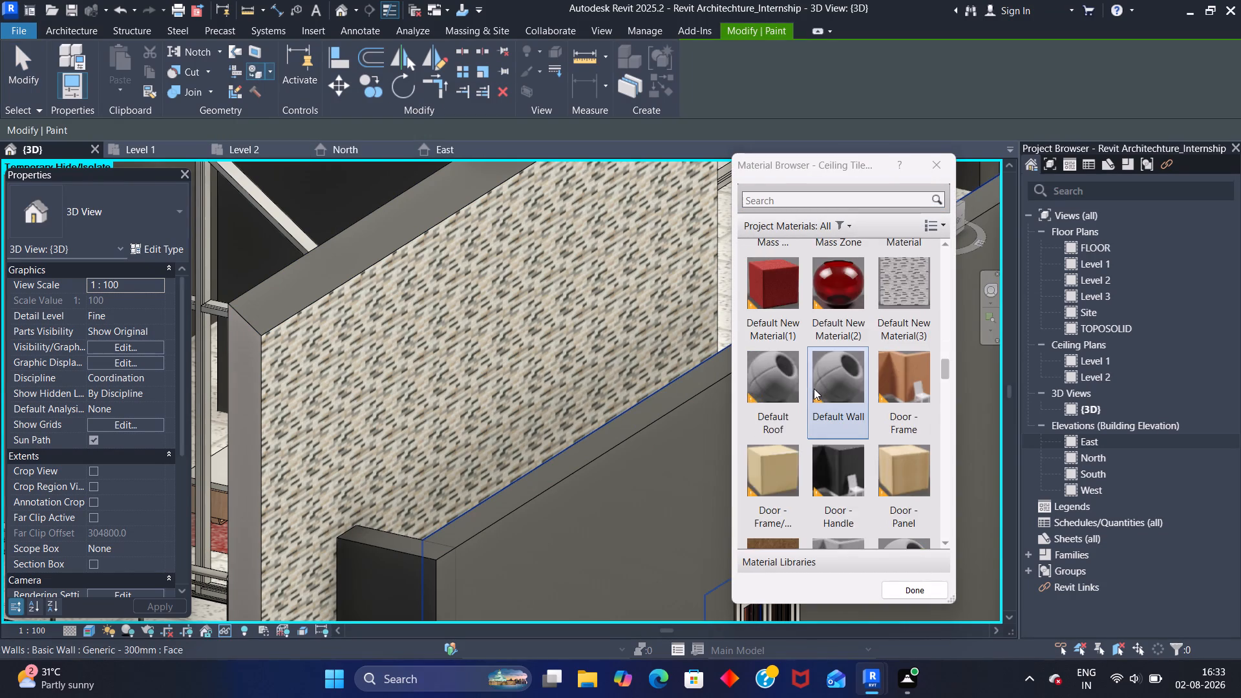
scroll(808, 392, "down", 12)
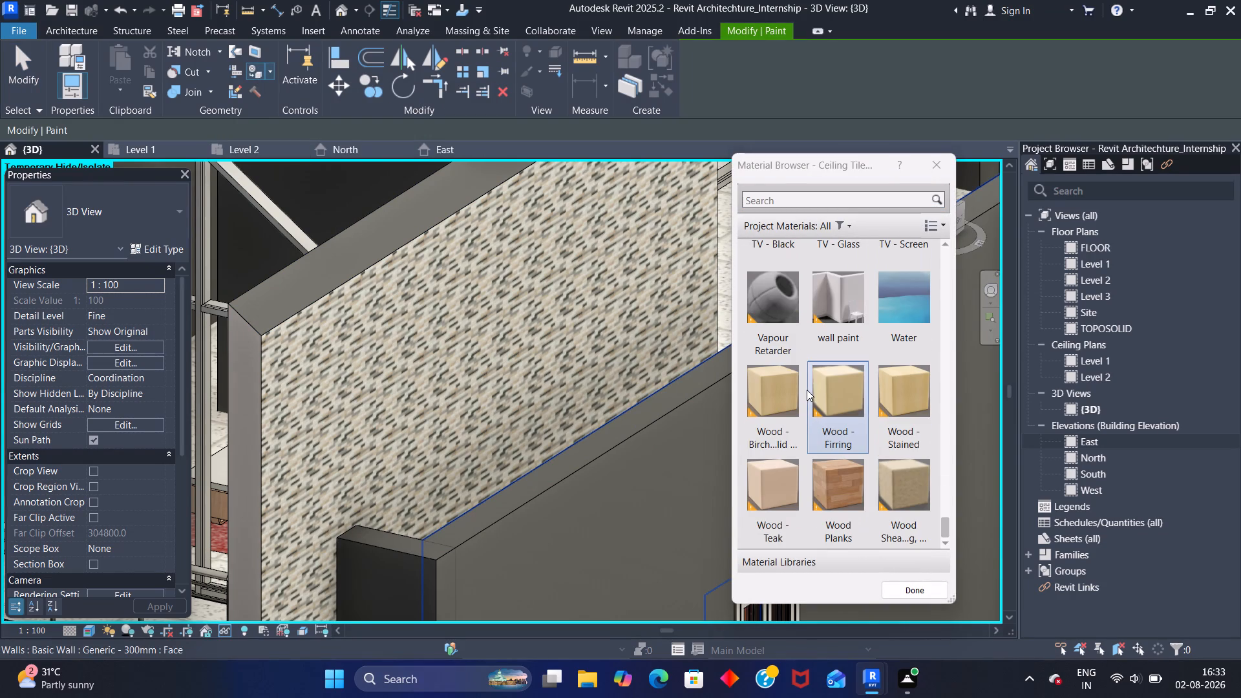
left_click(828, 308)
left_click(589, 329)
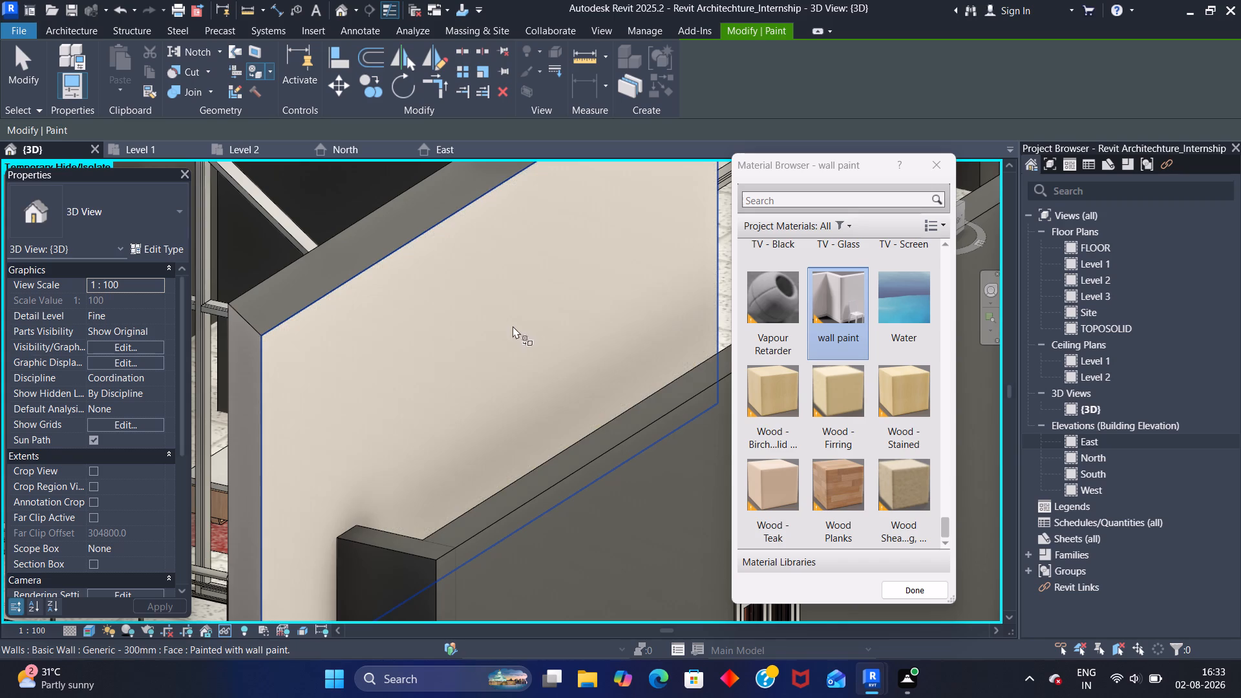
scroll(549, 363, "down", 2)
left_click(902, 584)
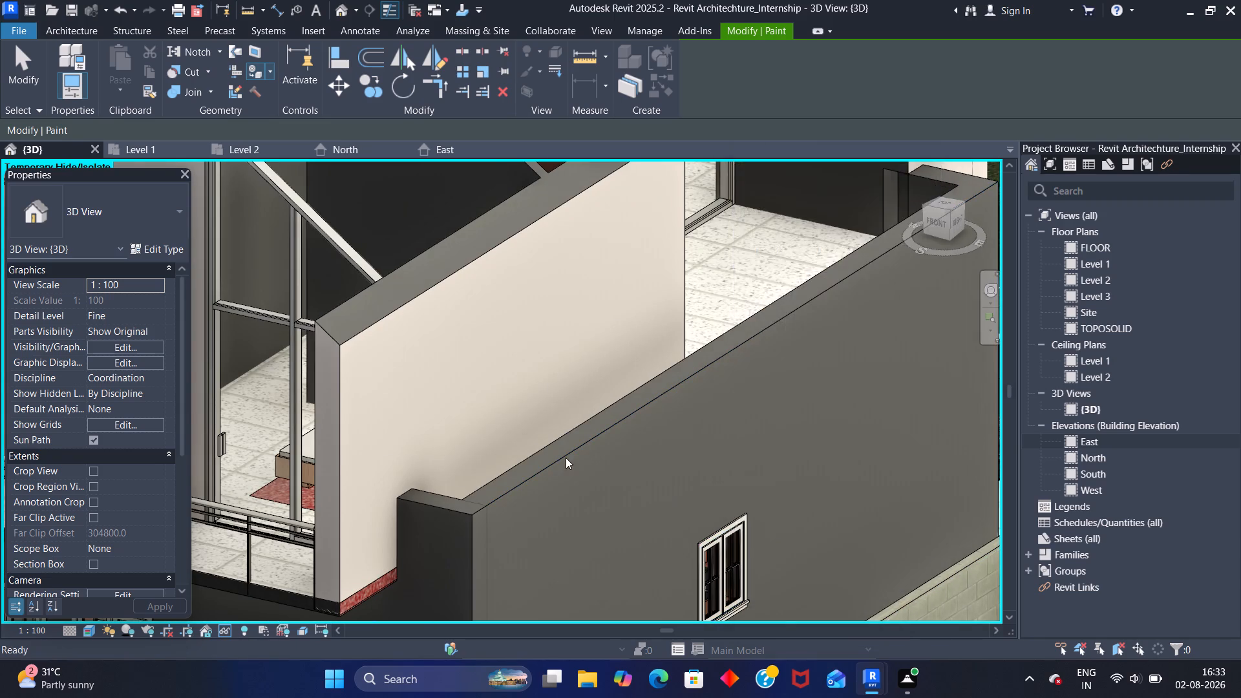
Examine the repainted upper side wall, the long grey wall and the sun path around the site.
scroll(536, 449, "down", 7)
scroll(538, 363, "down", 5)
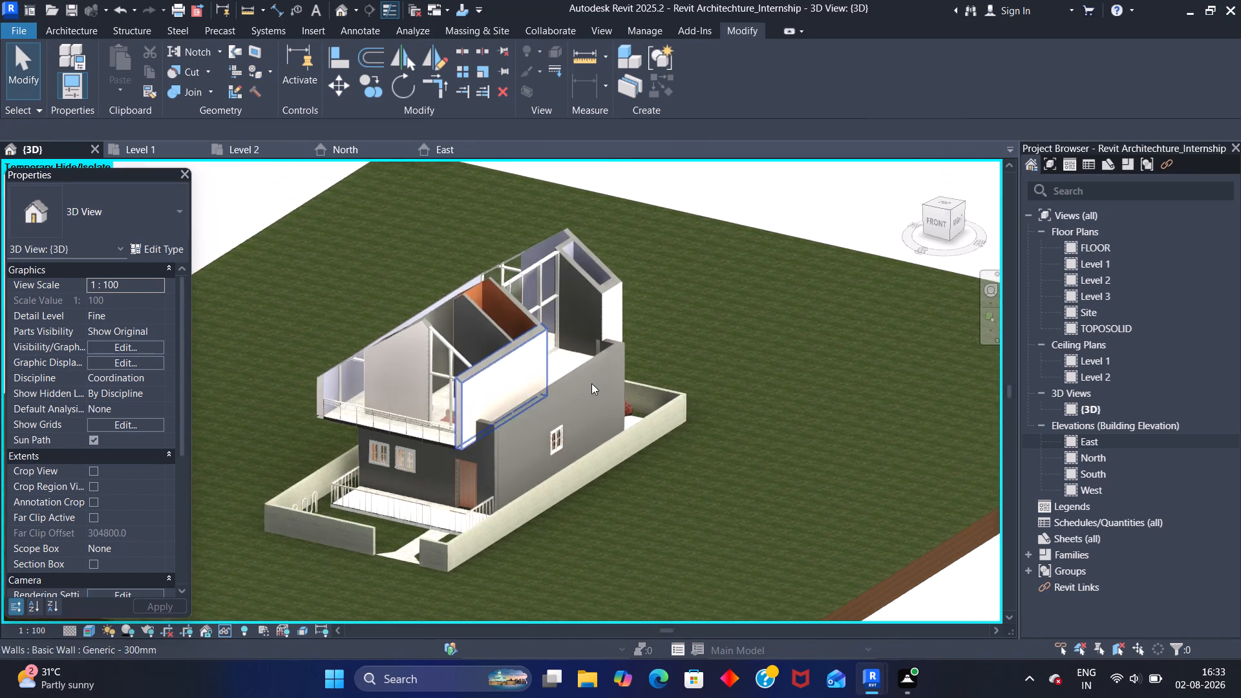
scroll(591, 383, "down", 5)
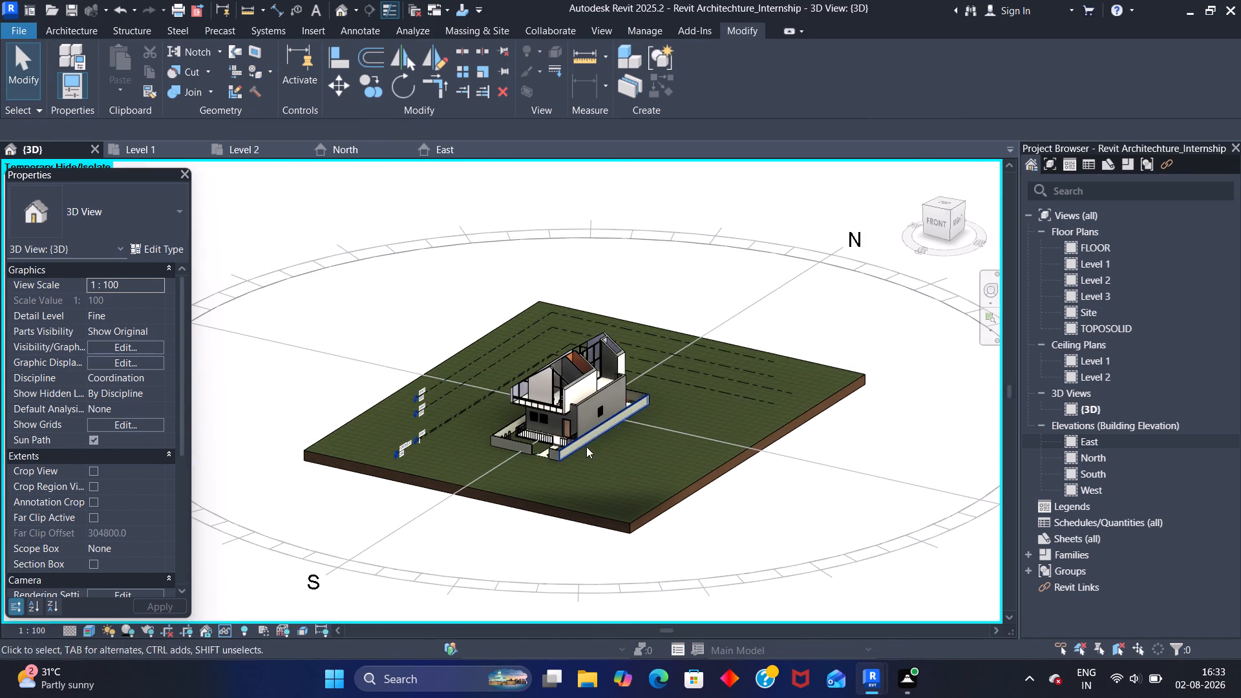
scroll(597, 427, "up", 8)
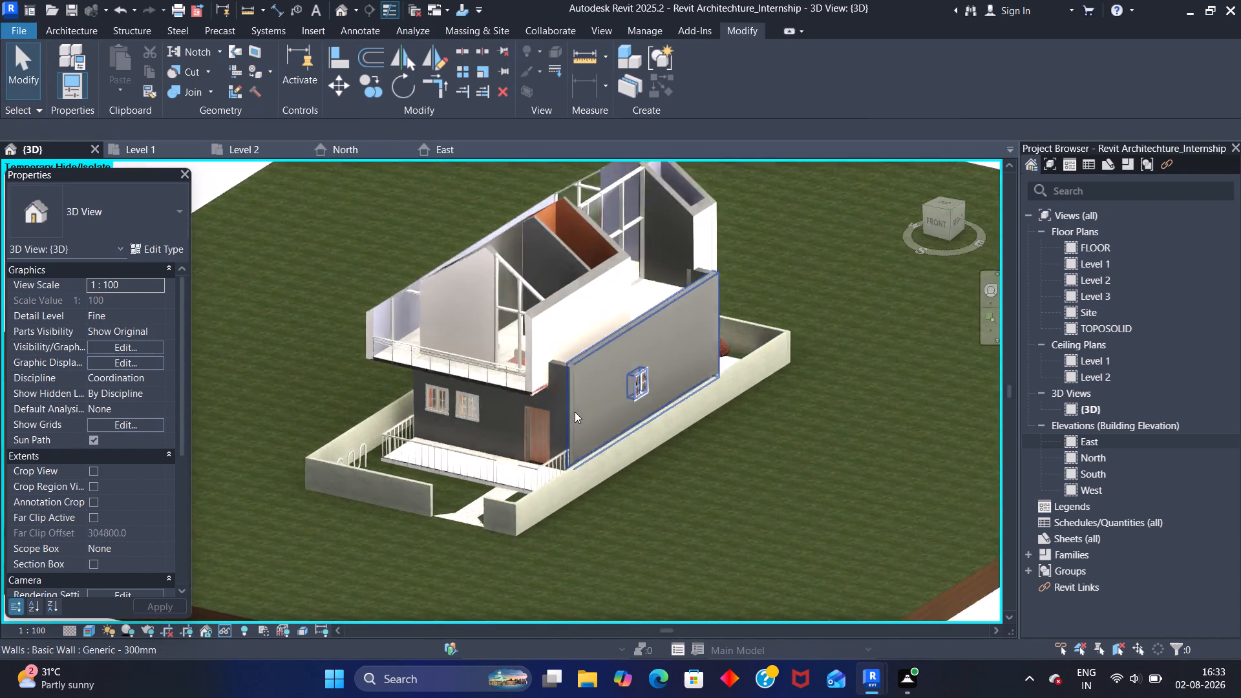
scroll(575, 412, "up", 8)
scroll(623, 350, "up", 4)
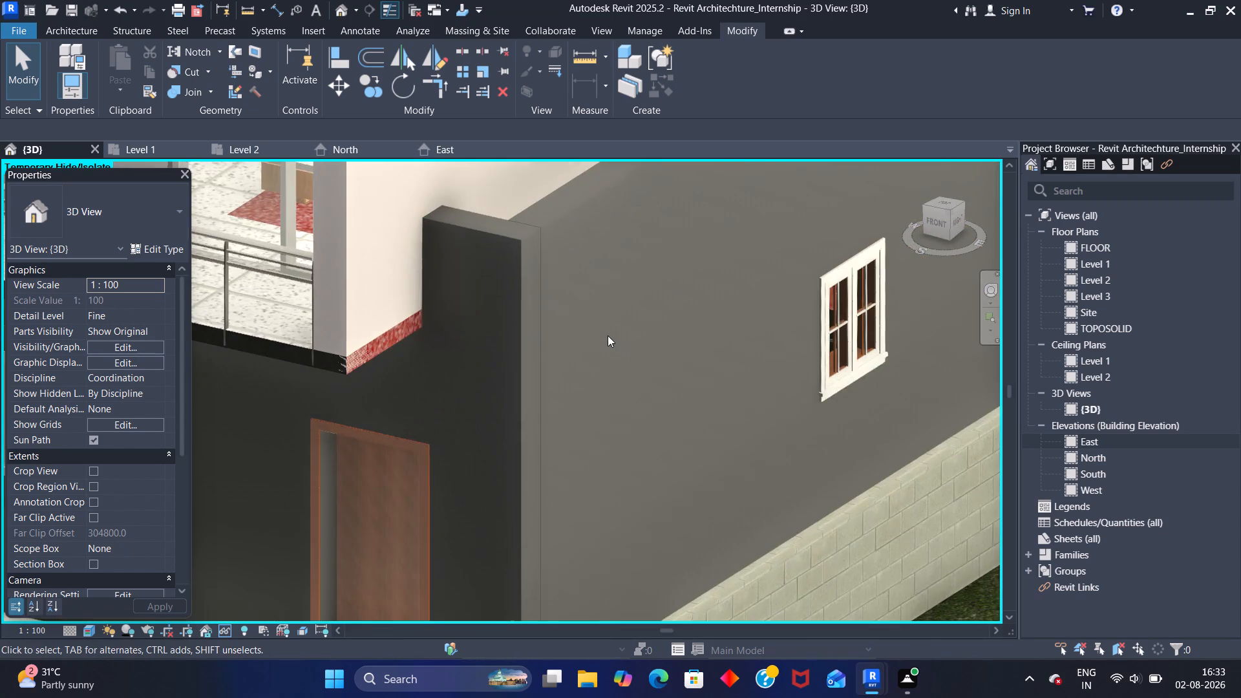
scroll(608, 335, "up", 1)
scroll(575, 337, "down", 12)
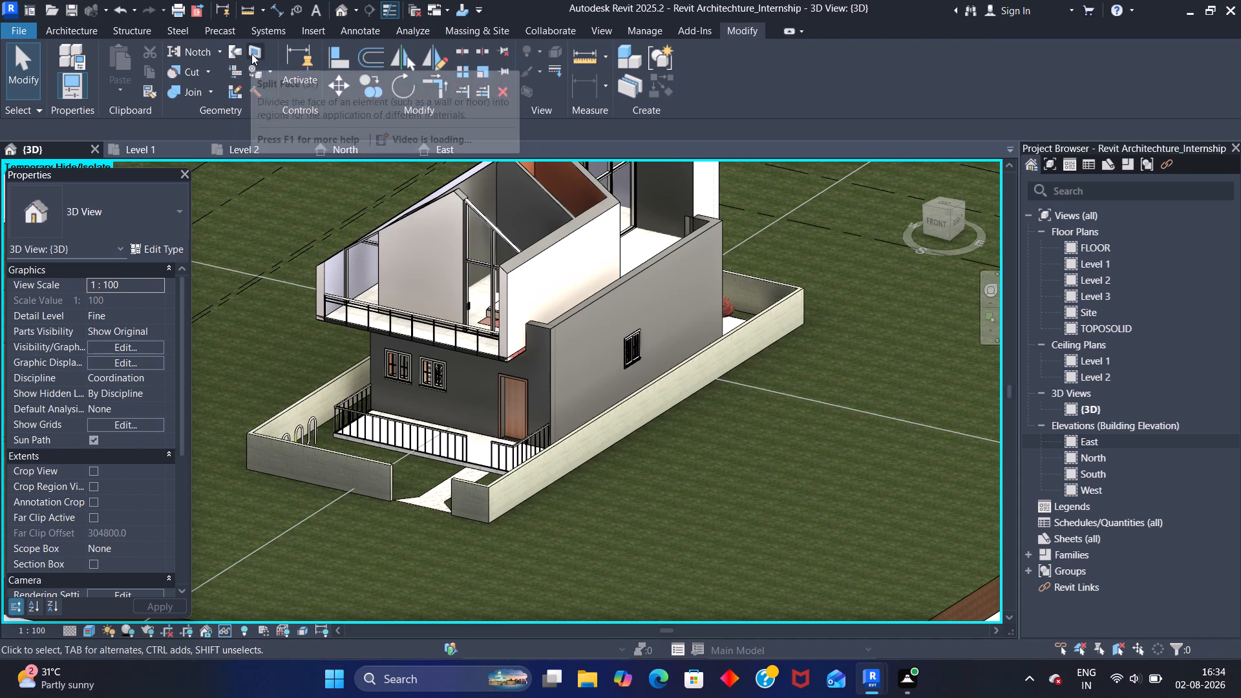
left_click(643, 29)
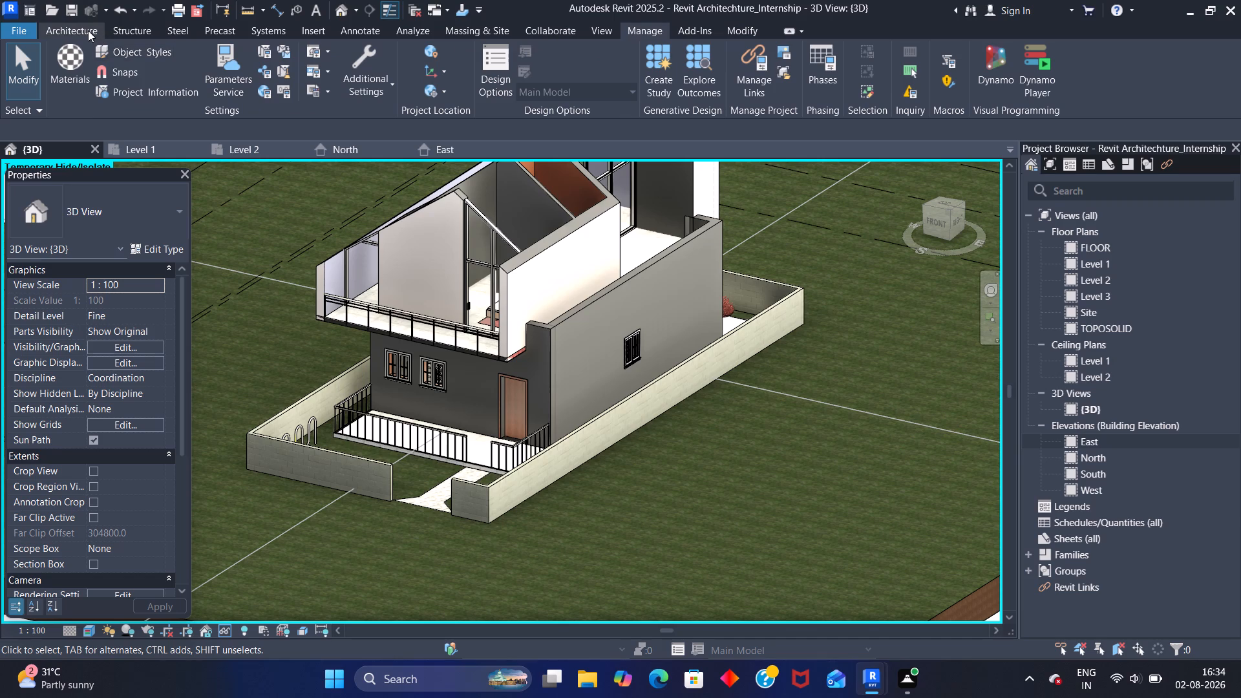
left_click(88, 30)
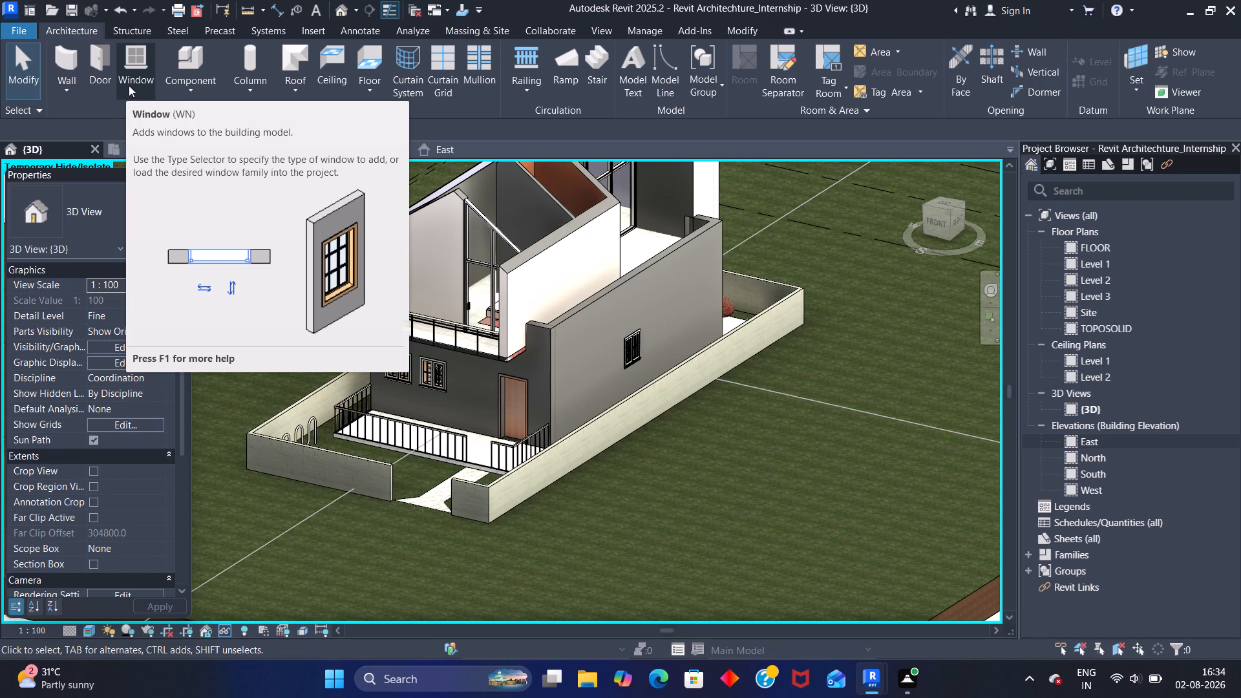
Reset the temporary hide/isolate in the 3D view to bring back the hidden roof.
middle_click_drag(445, 240, 454, 381)
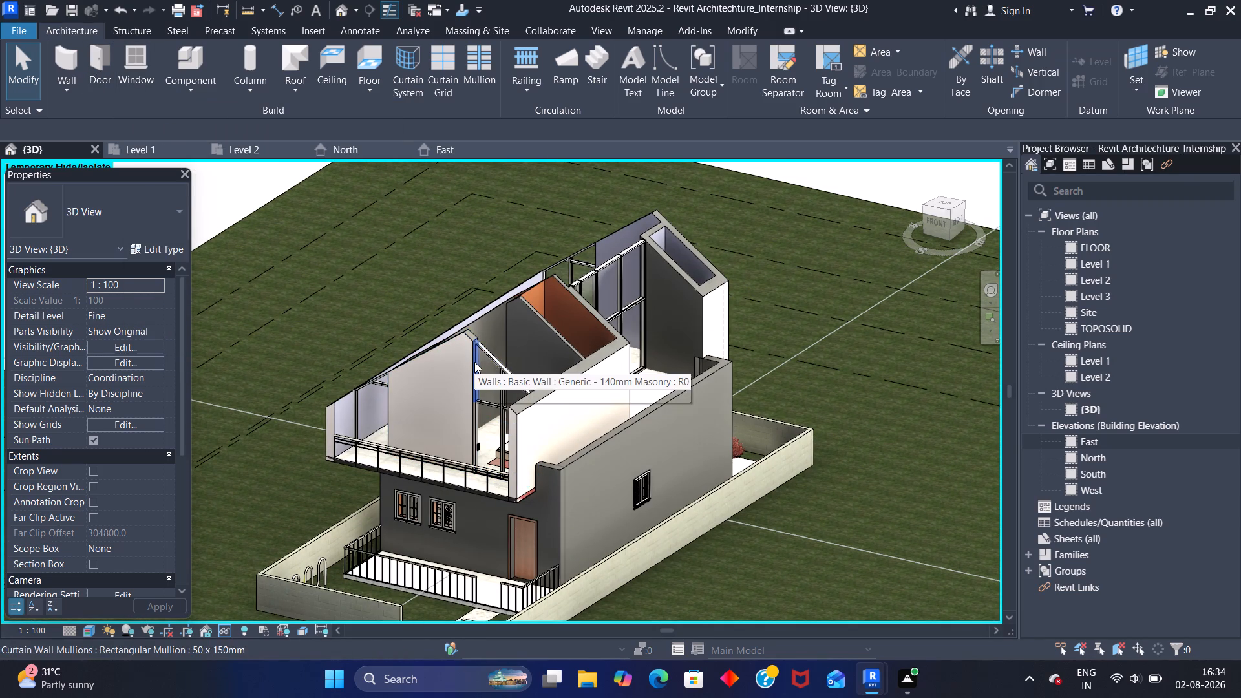
type("hr")
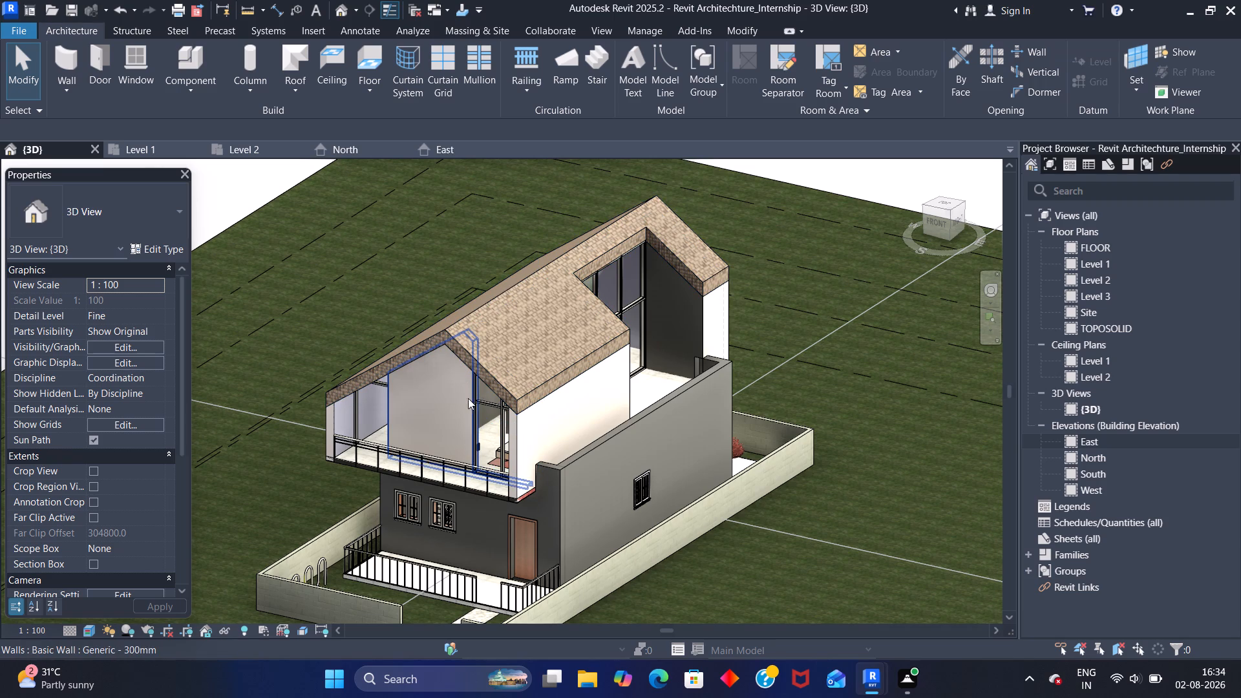
Examine the roofed house from the front at eye level, including the gable, balcony and surrounding site.
middle_click_drag(460, 397, 544, 403, "shift")
middle_click_drag(581, 456, 570, 418, "shift")
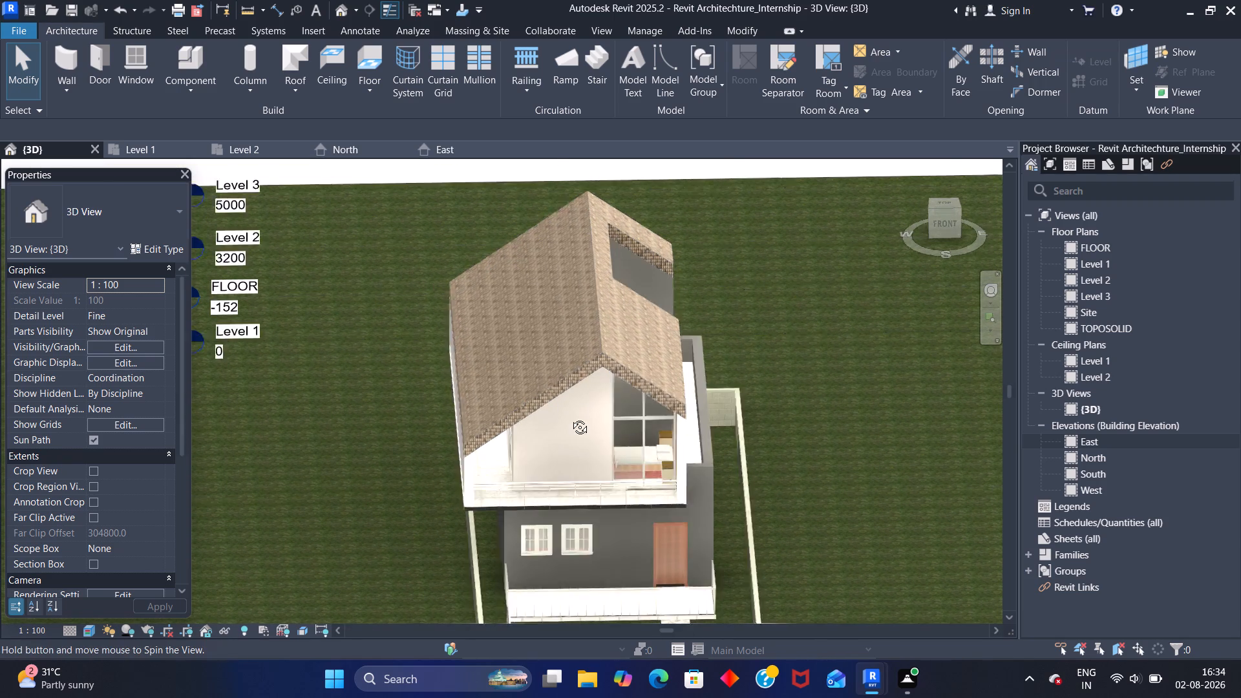
middle_click_drag(570, 418, 571, 344, "shift")
scroll(546, 347, "up", 2)
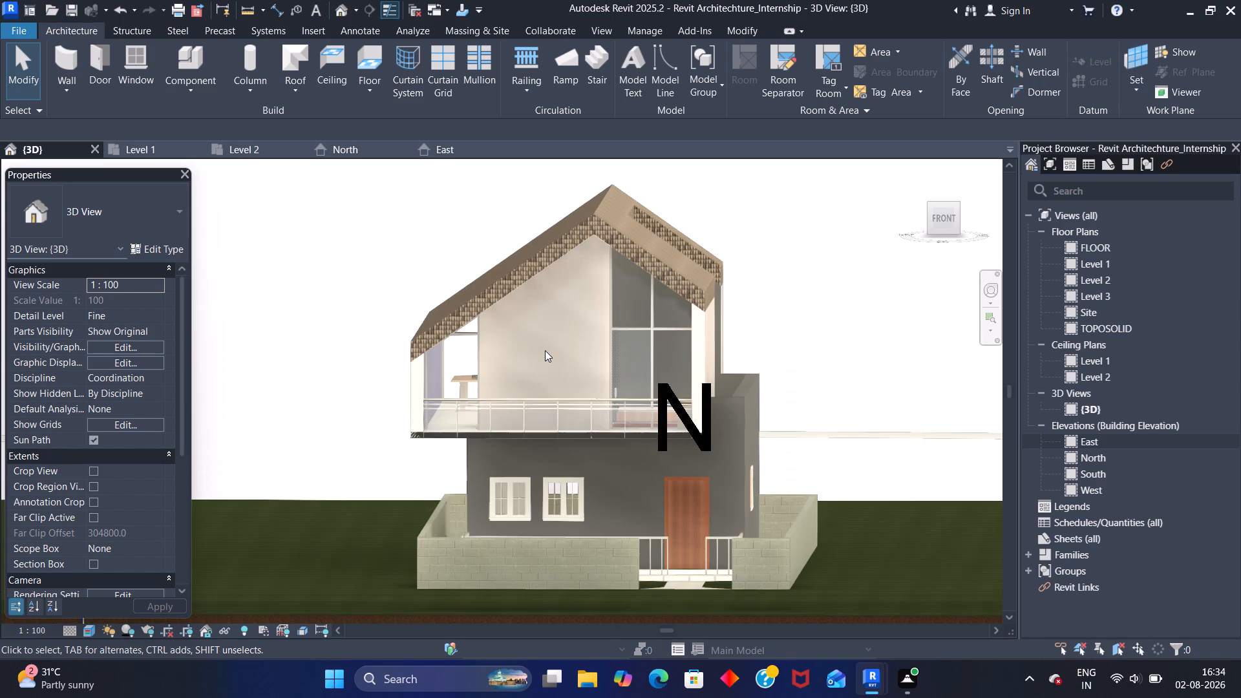
scroll(545, 350, "up", 3)
scroll(533, 343, "down", 2)
scroll(526, 343, "up", 2)
middle_click_drag(549, 405, 595, 423)
scroll(575, 395, "down", 6)
scroll(708, 372, "down", 2)
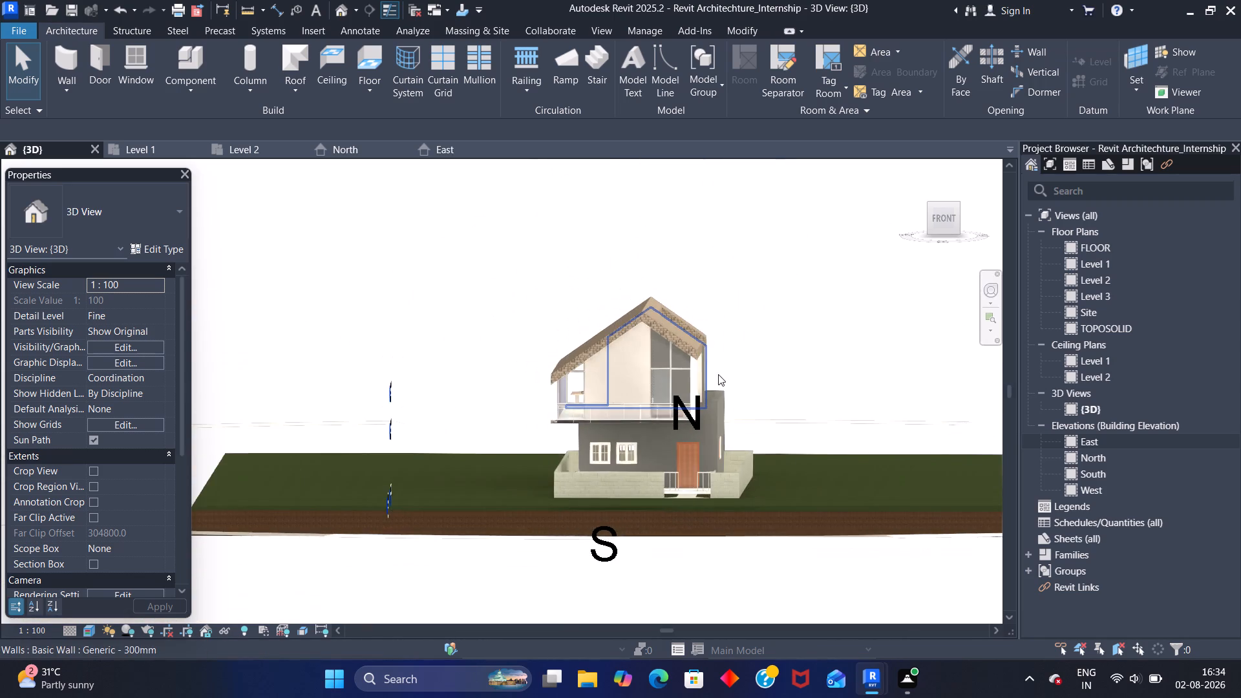
scroll(721, 381, "down", 1)
middle_click_drag(543, 445, 526, 500)
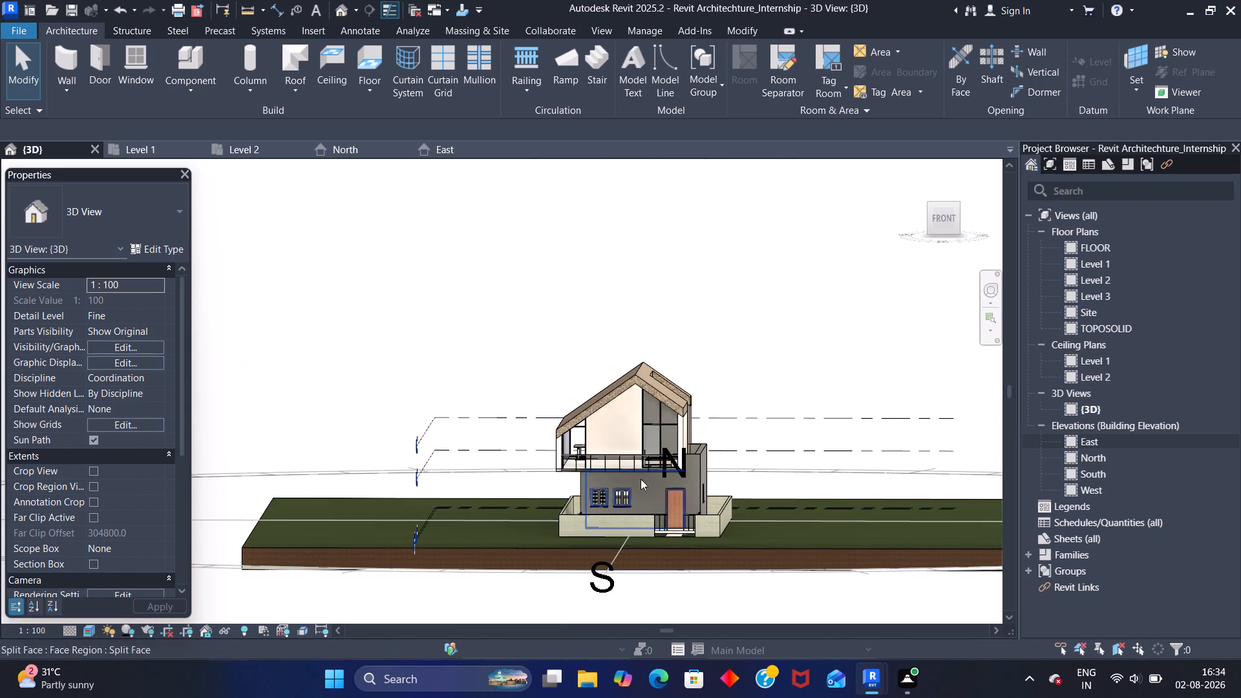
Examine the house from its top-front-right corner view, closing in on the upper terrace's curtain wall and the bluish wall behind it.
left_click(957, 201)
left_click(957, 204)
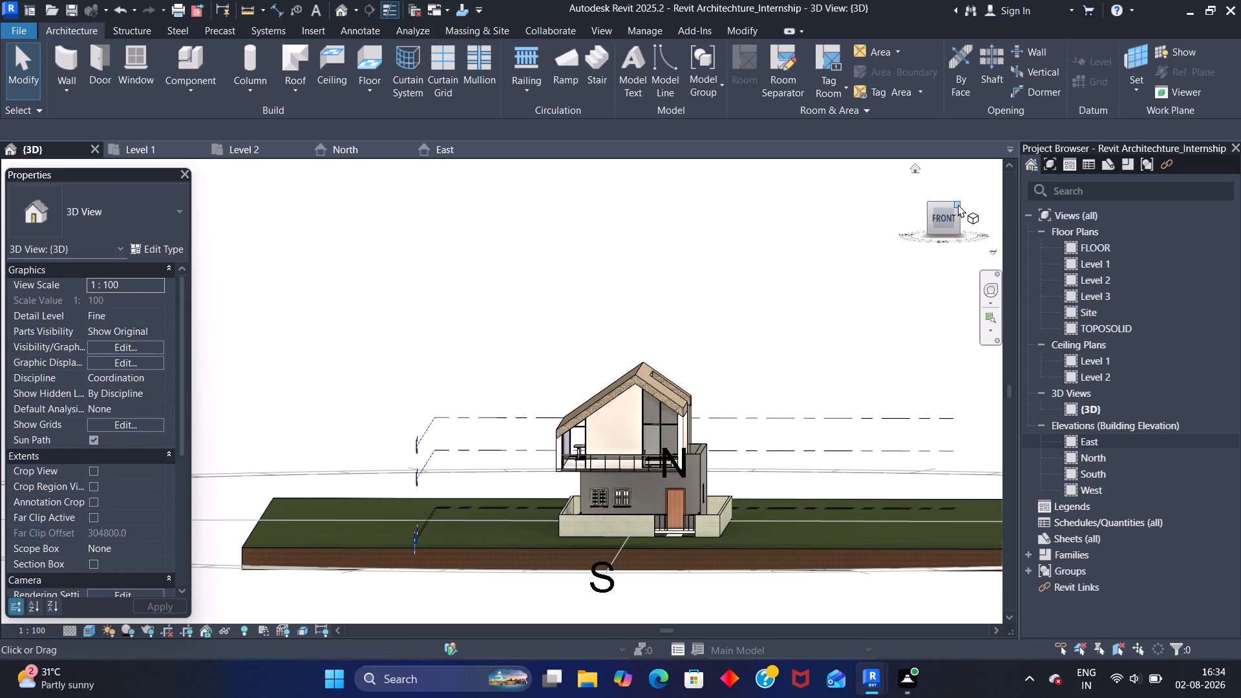
scroll(474, 391, "up", 3)
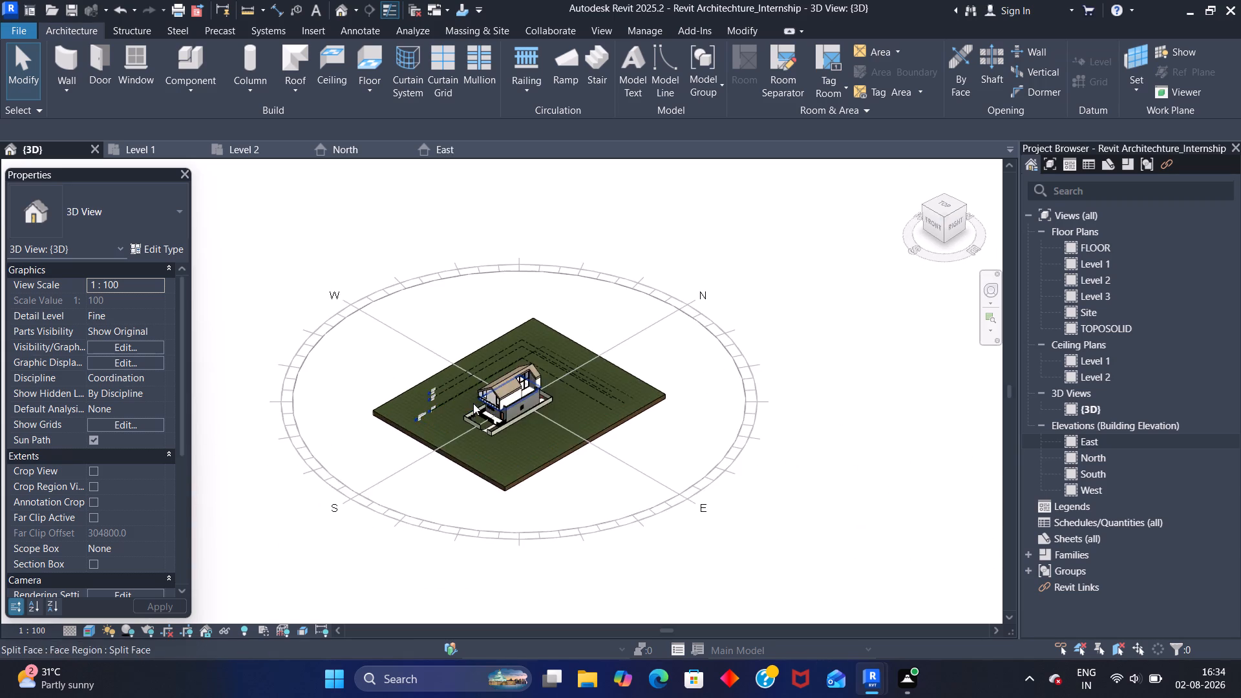
scroll(474, 405, "up", 11)
scroll(539, 394, "up", 2)
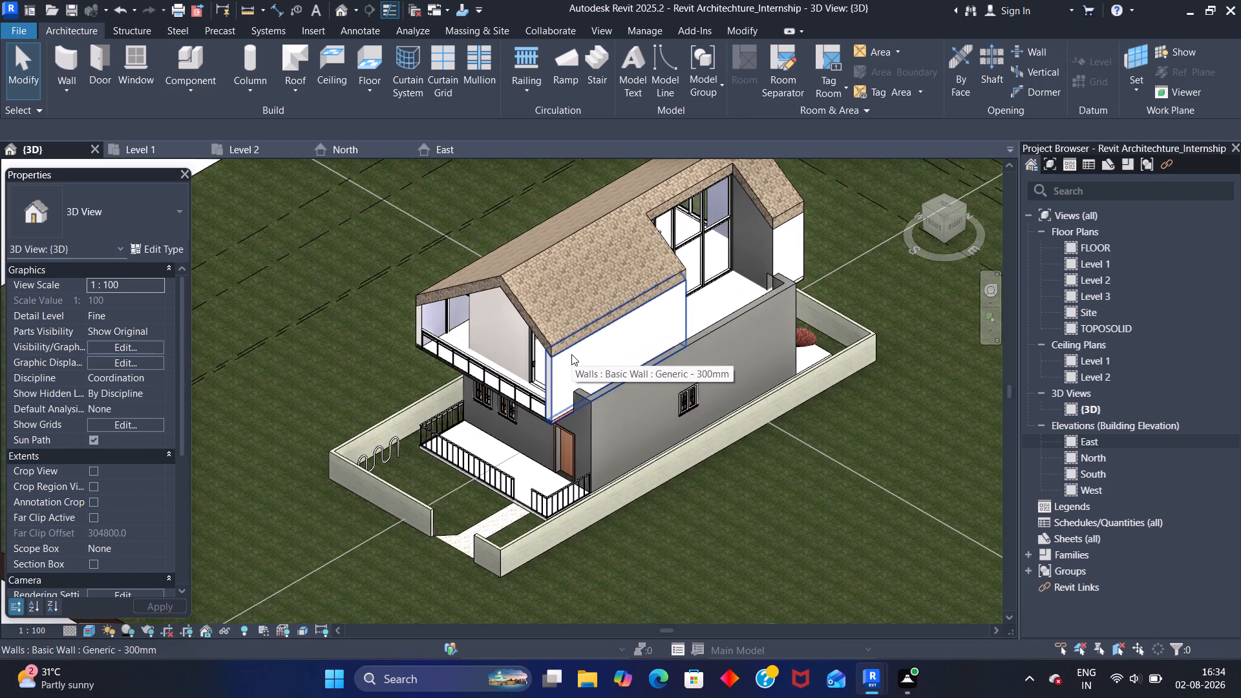
scroll(571, 354, "up", 5)
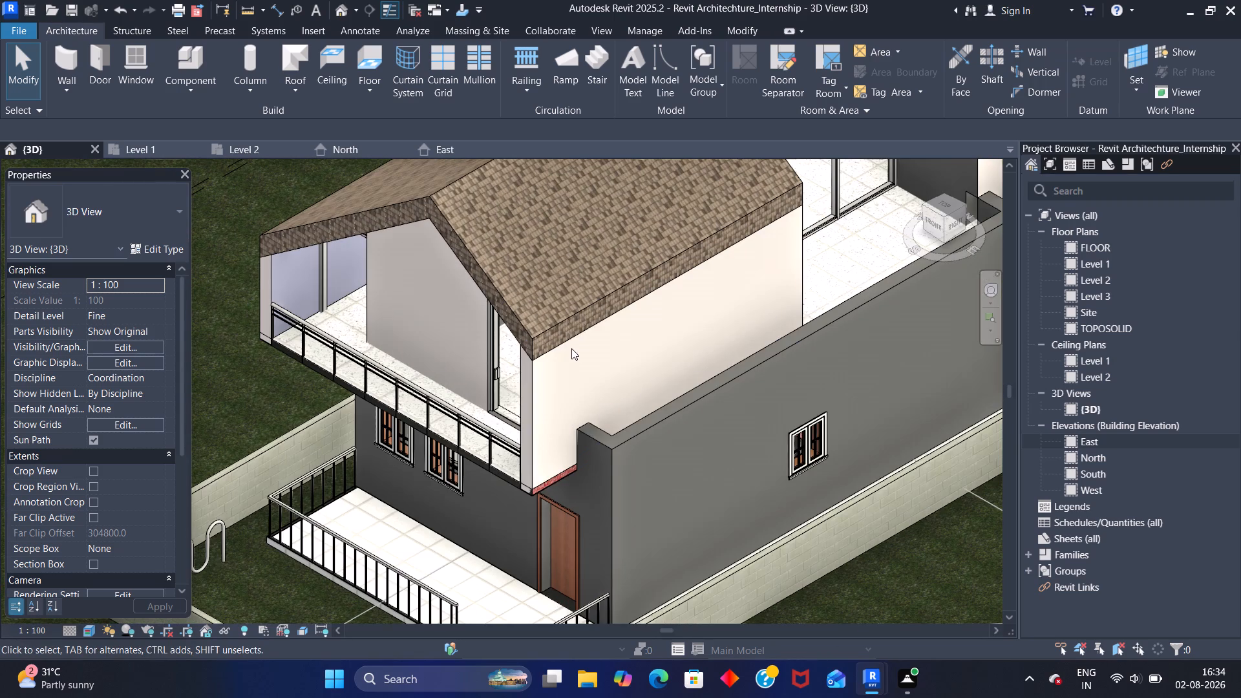
middle_click_drag(672, 291, 480, 437)
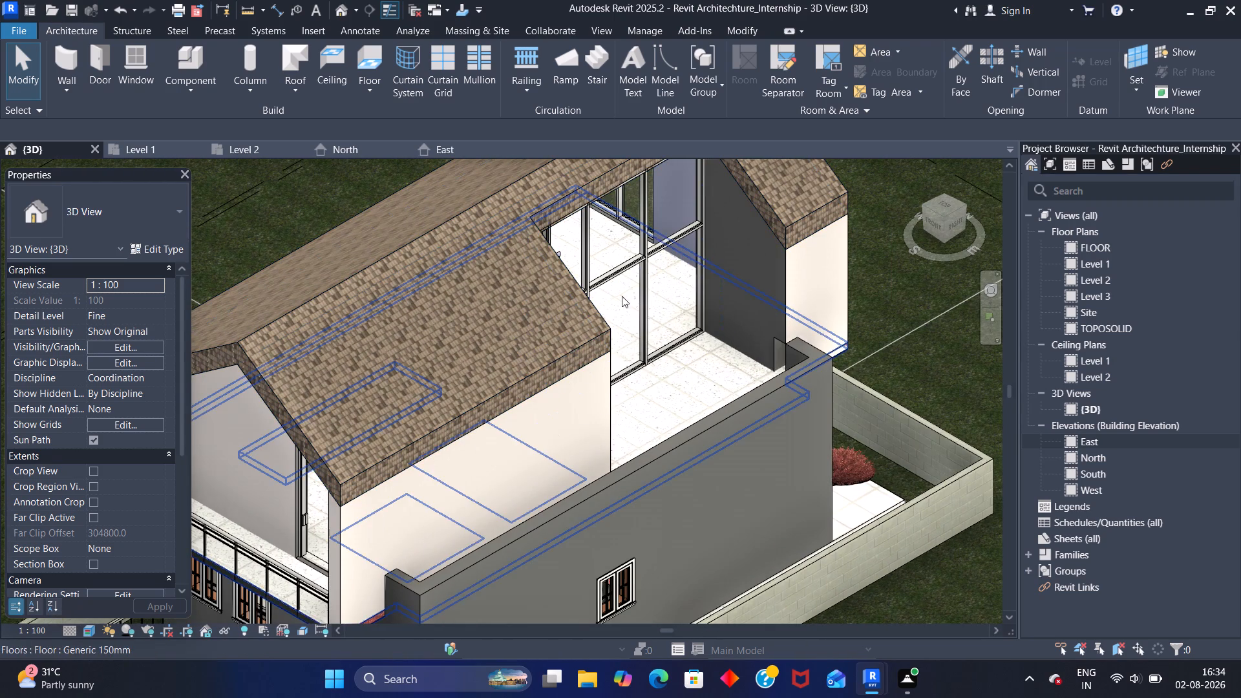
middle_click_drag(595, 339, 494, 449)
scroll(594, 305, "up", 2)
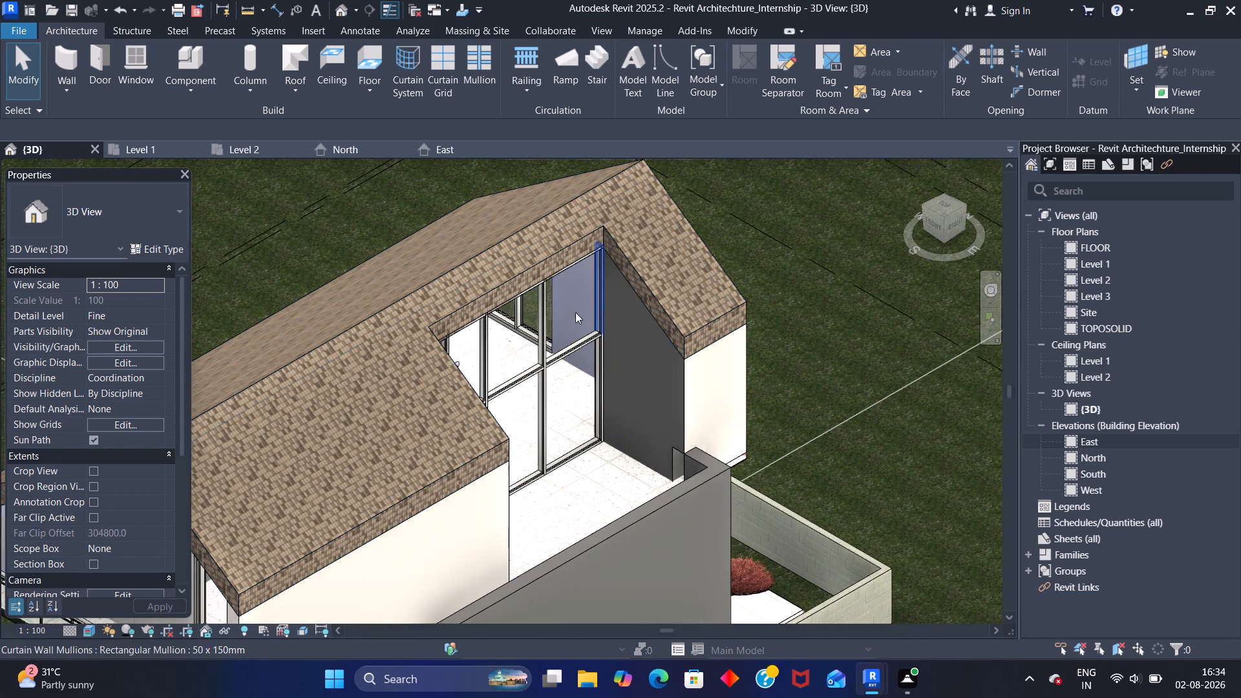
scroll(575, 312, "up", 11)
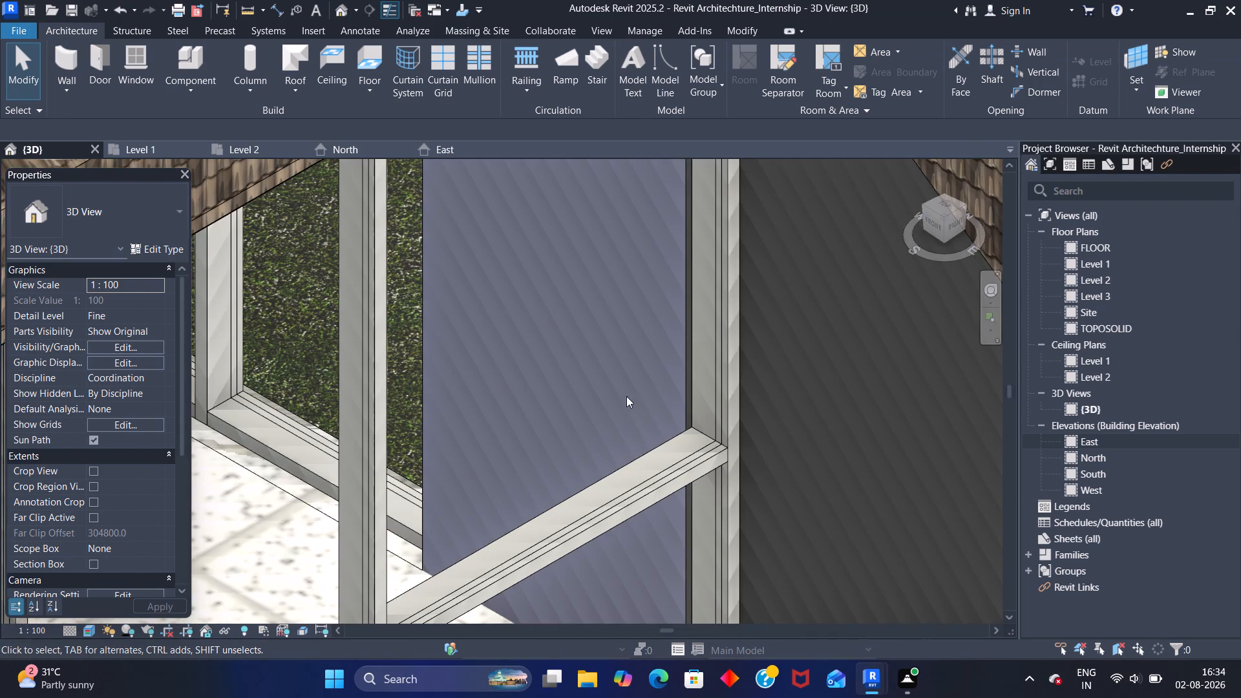
left_click(656, 408)
Examine the front gabled roof's tiling and the side wall beneath it from the top corner view.
scroll(535, 397, "down", 10)
middle_click_drag(436, 376, 624, 256)
scroll(522, 354, "down", 1)
middle_click_drag(477, 391, 670, 279)
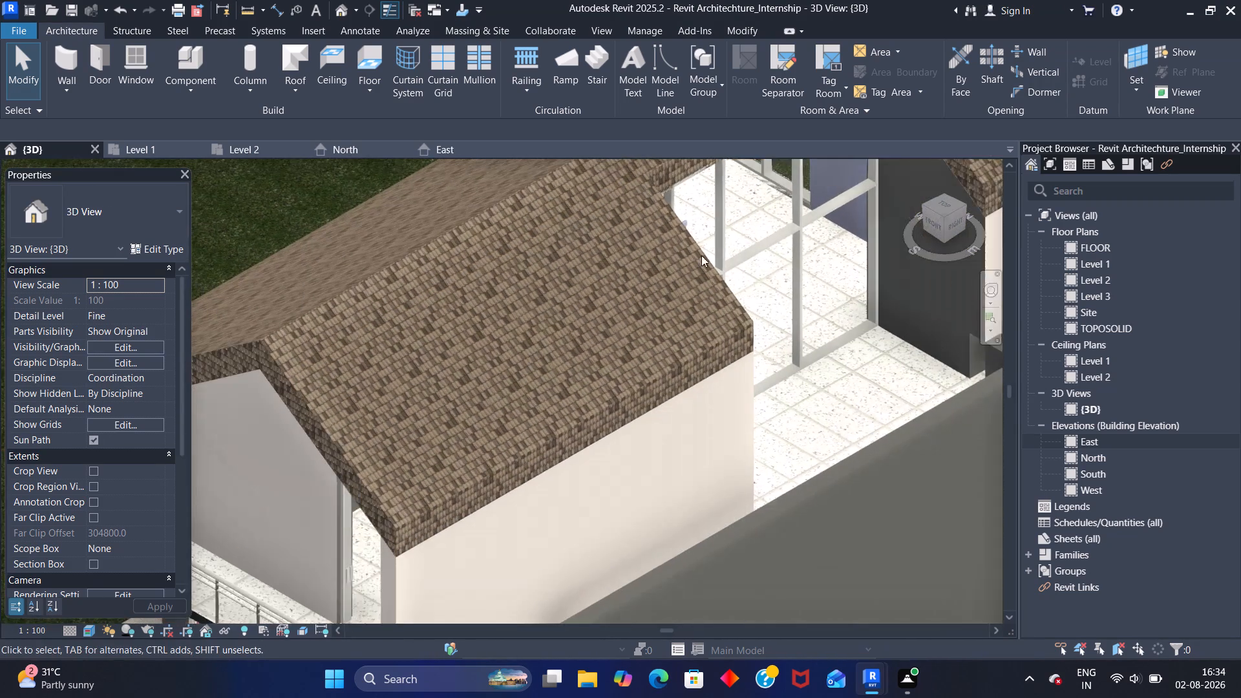
middle_click_drag(536, 331, 684, 222)
scroll(560, 350, "down", 4)
scroll(657, 259, "up", 5)
scroll(693, 359, "up", 4)
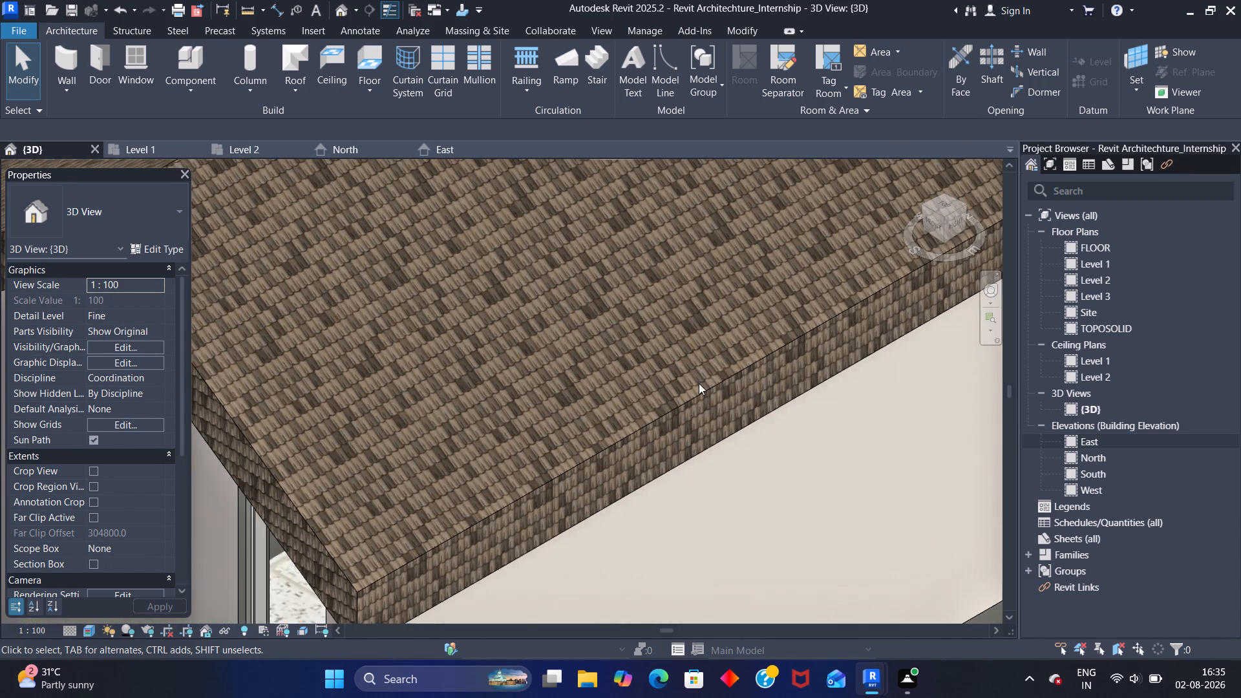
scroll(698, 383, "down", 8)
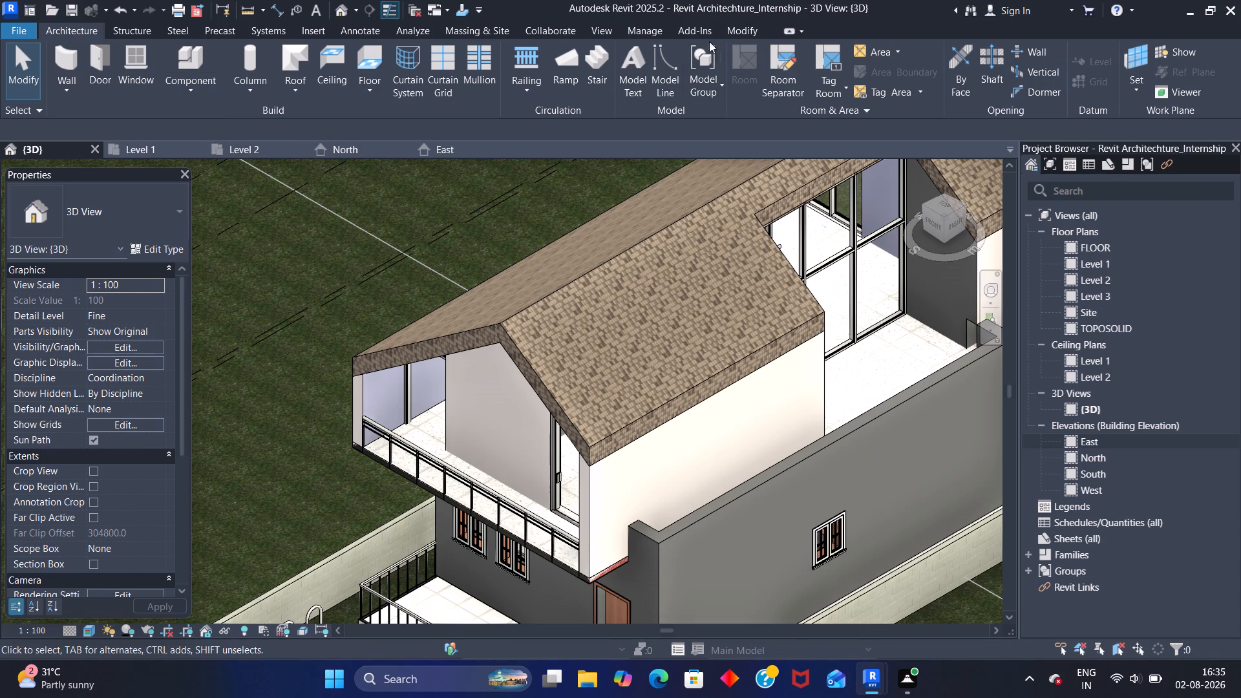
Create a new project material in the Material Browser.
left_click(644, 28)
left_click(73, 54)
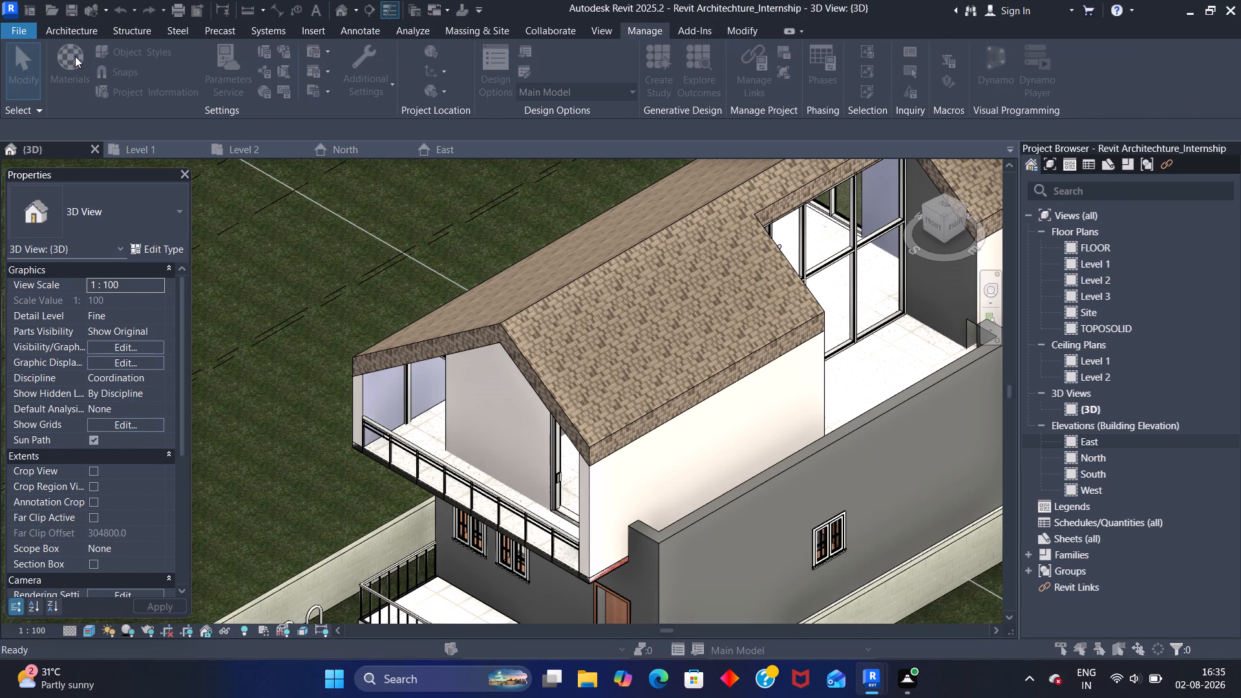
scroll(658, 286, "down", 4)
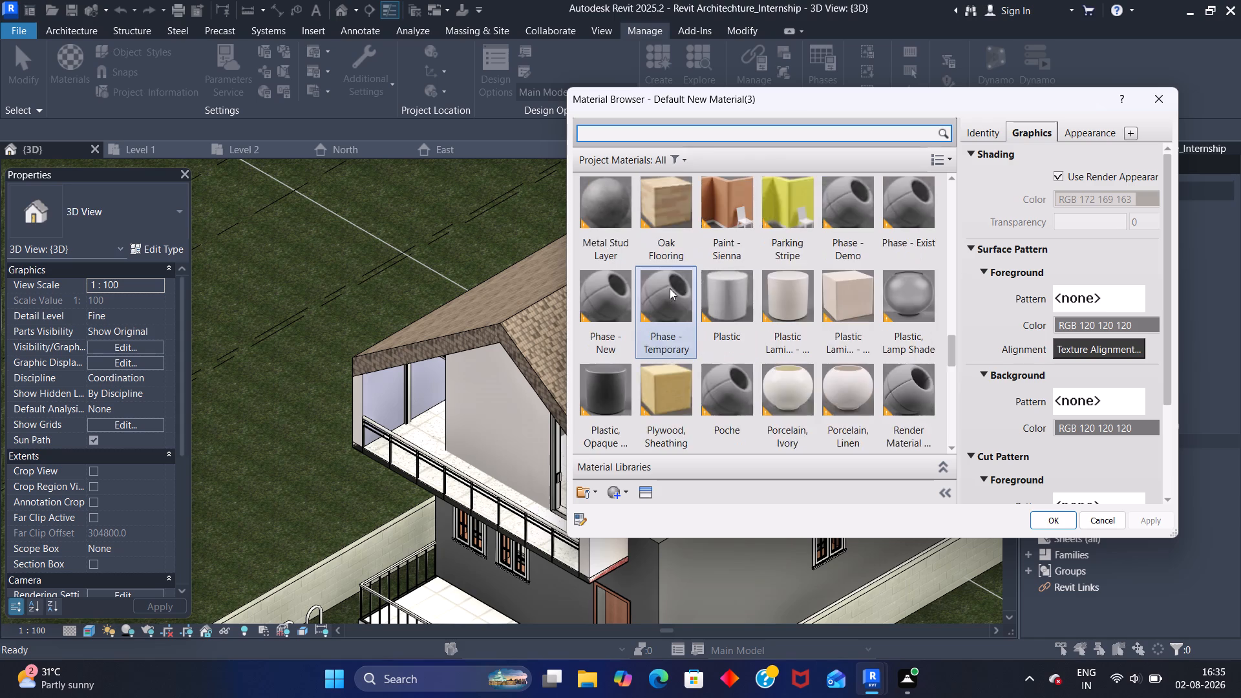
scroll(670, 288, "down", 12)
scroll(672, 280, "up", 13)
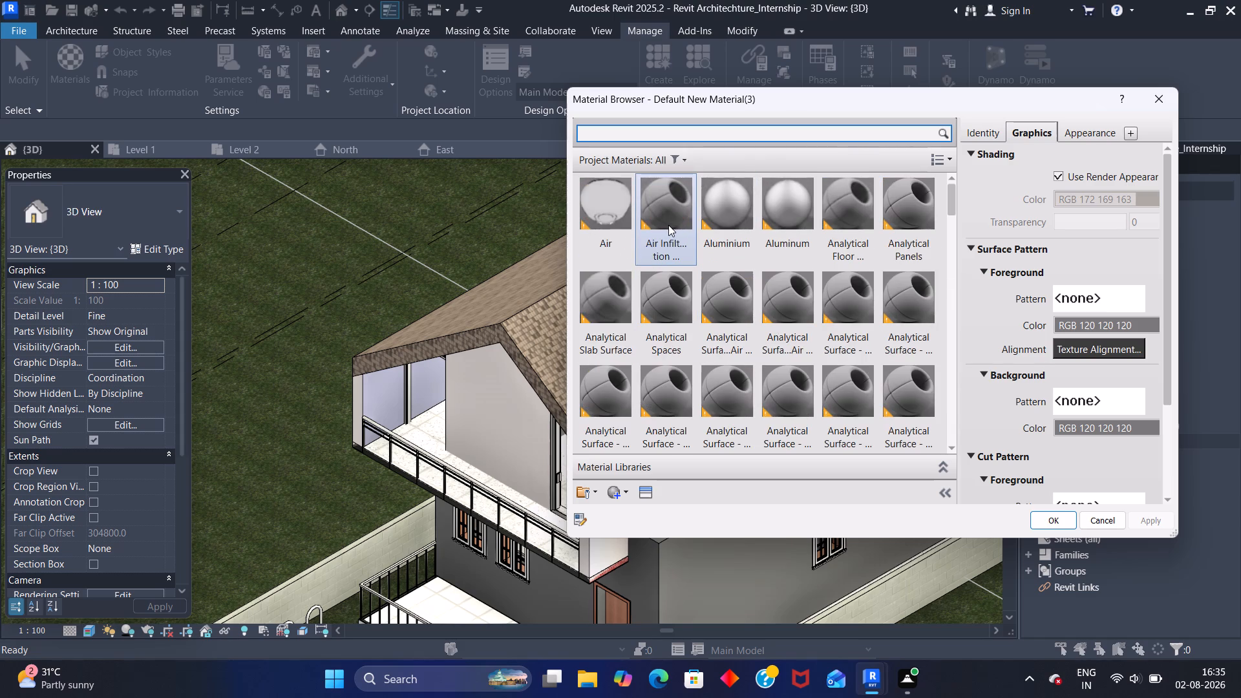
scroll(668, 225, "down", 4)
scroll(667, 224, "up", 7)
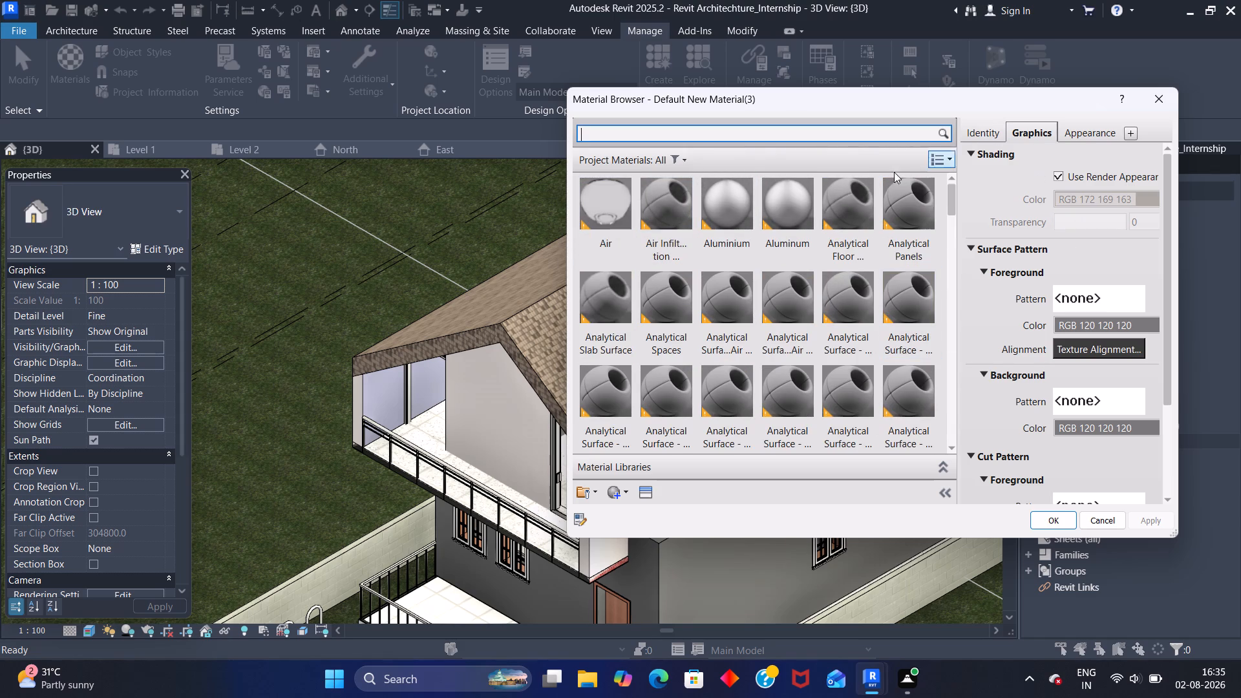
left_click(627, 490)
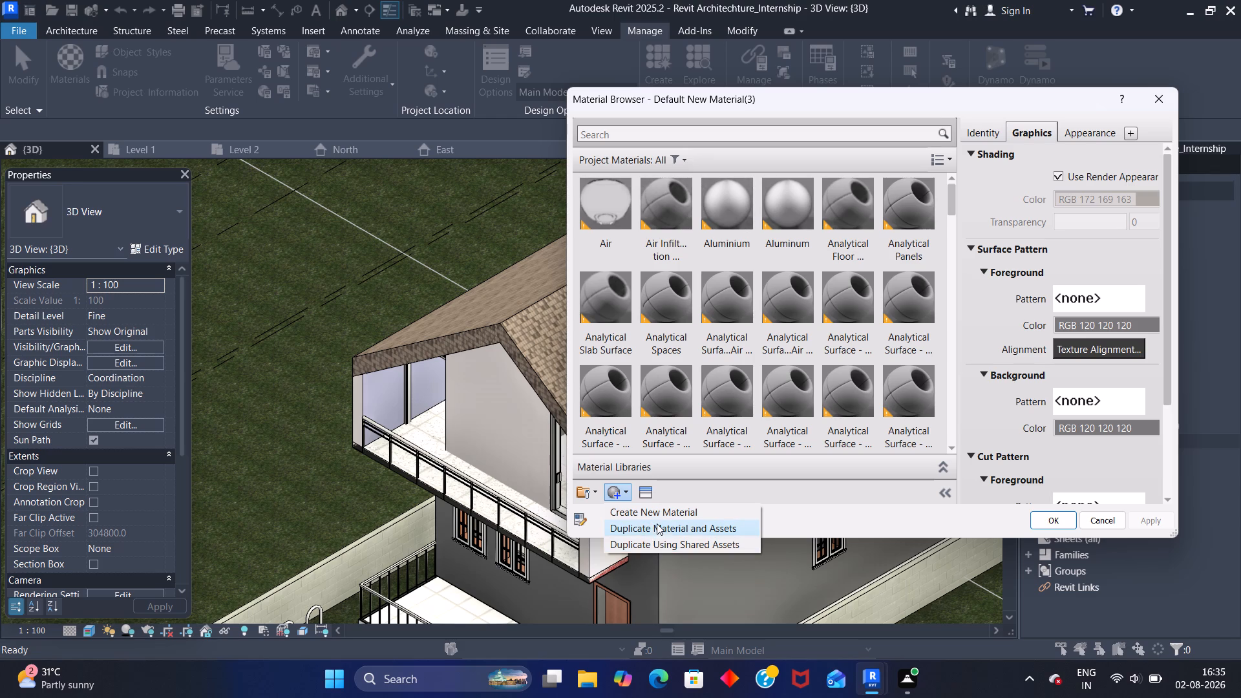
left_click(659, 515)
Replace the new material's appearance with the medium, stacked Carpet Tiles asset from the Appearance Library.
left_click(648, 496)
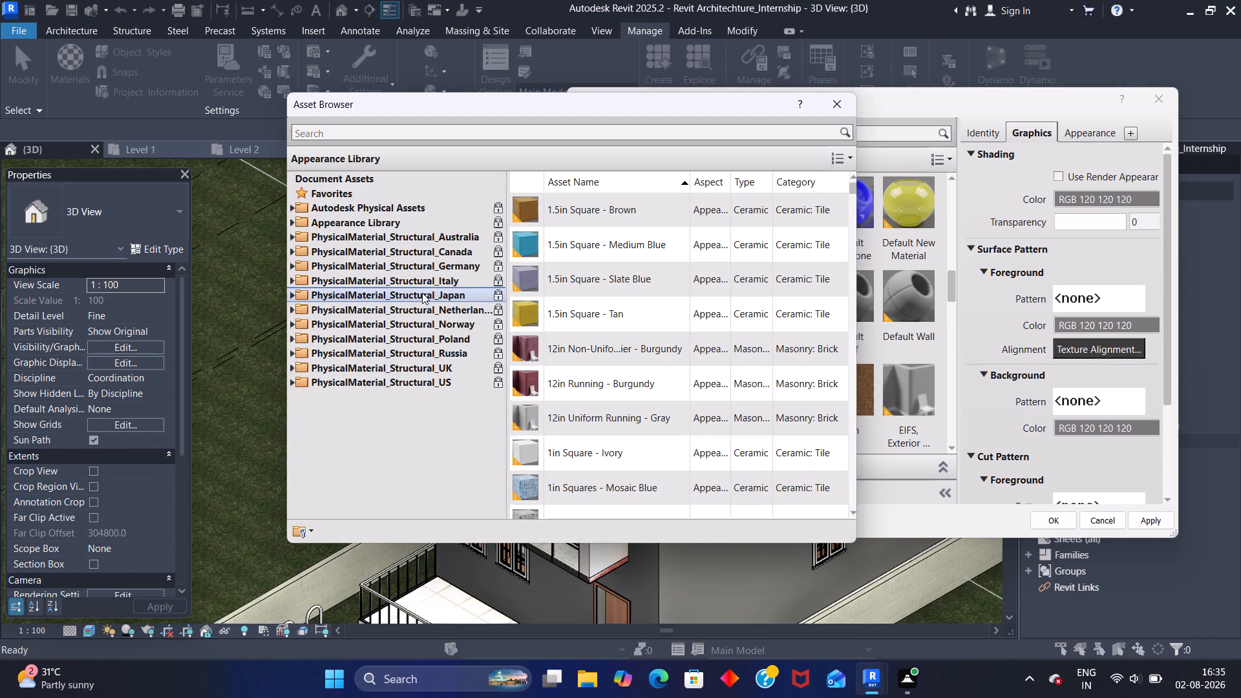
left_click(387, 238)
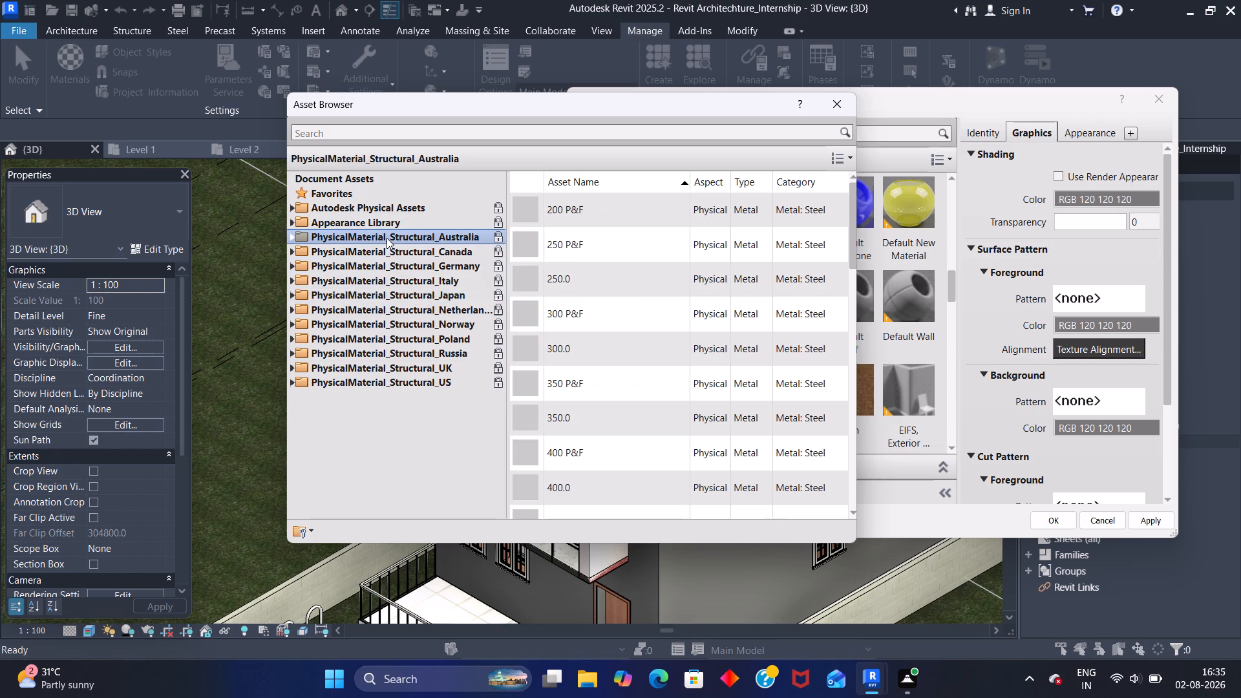
scroll(588, 301, "down", 3)
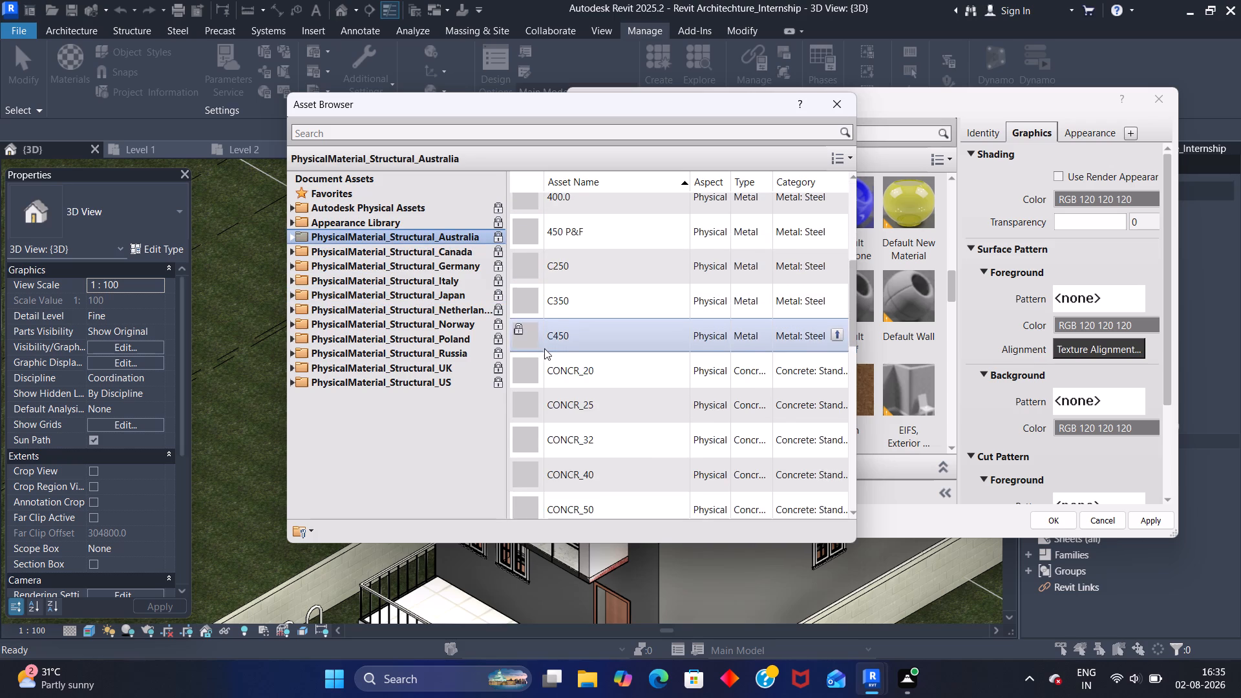
scroll(546, 347, "up", 5)
left_click(374, 220)
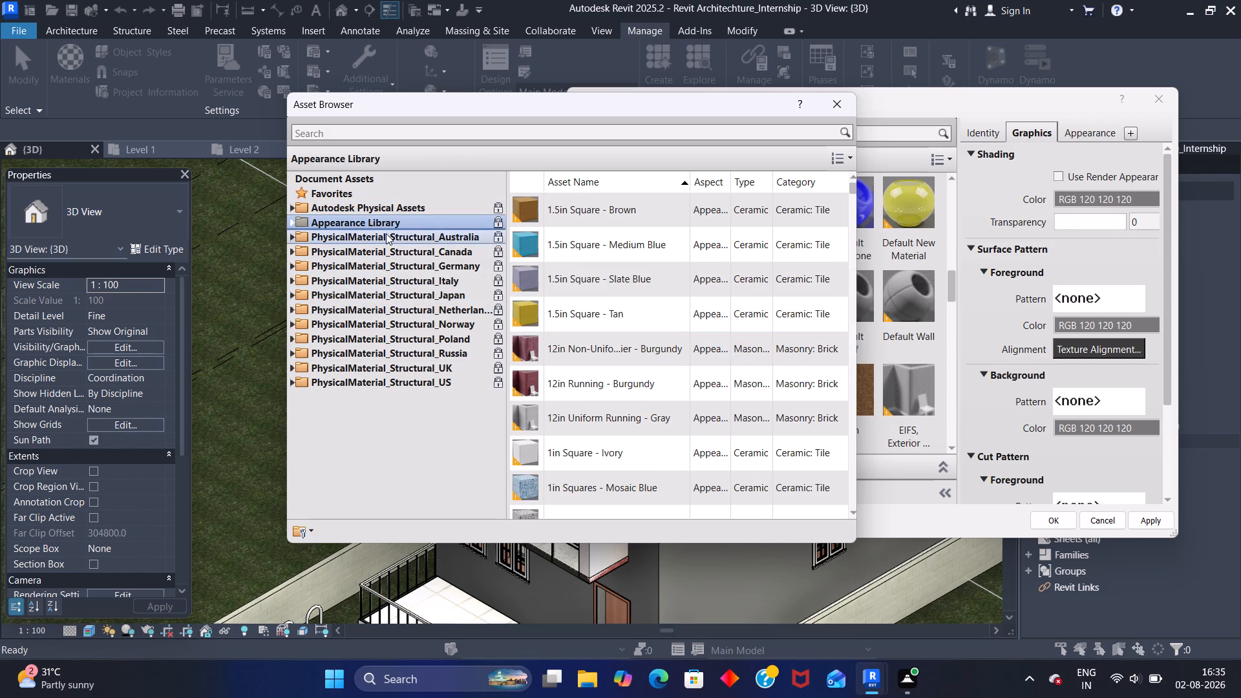
scroll(567, 372, "down", 18)
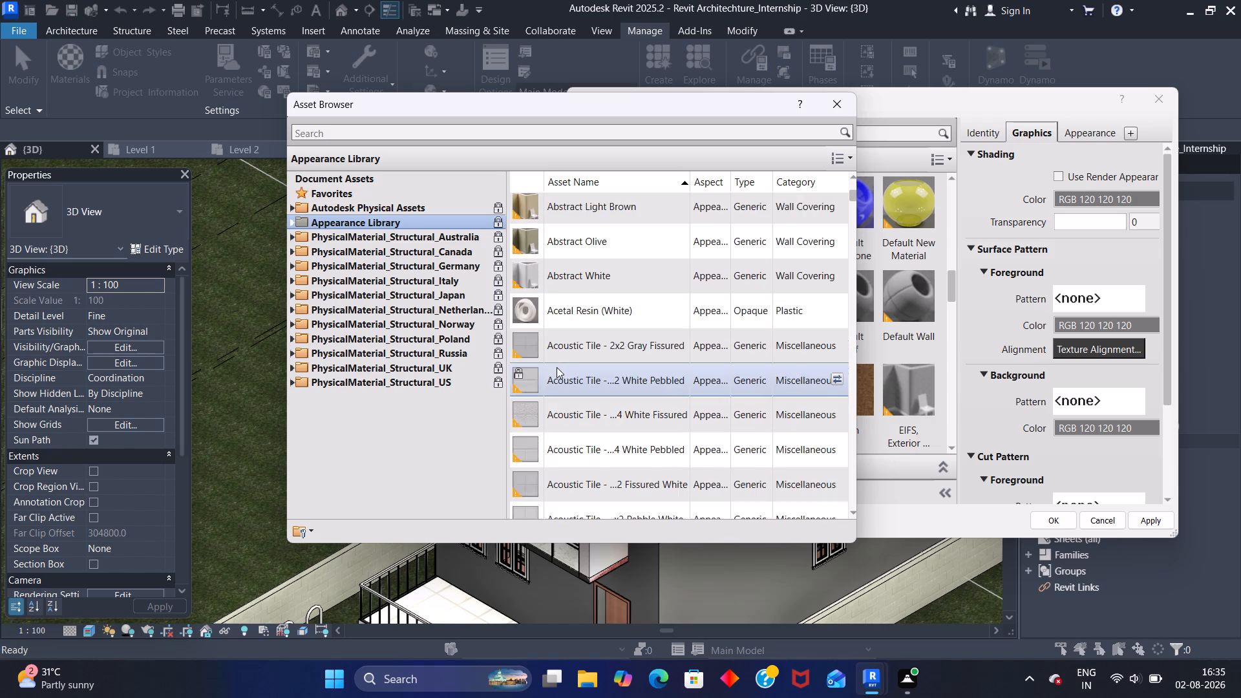
scroll(557, 367, "down", 20)
scroll(557, 367, "down", 7)
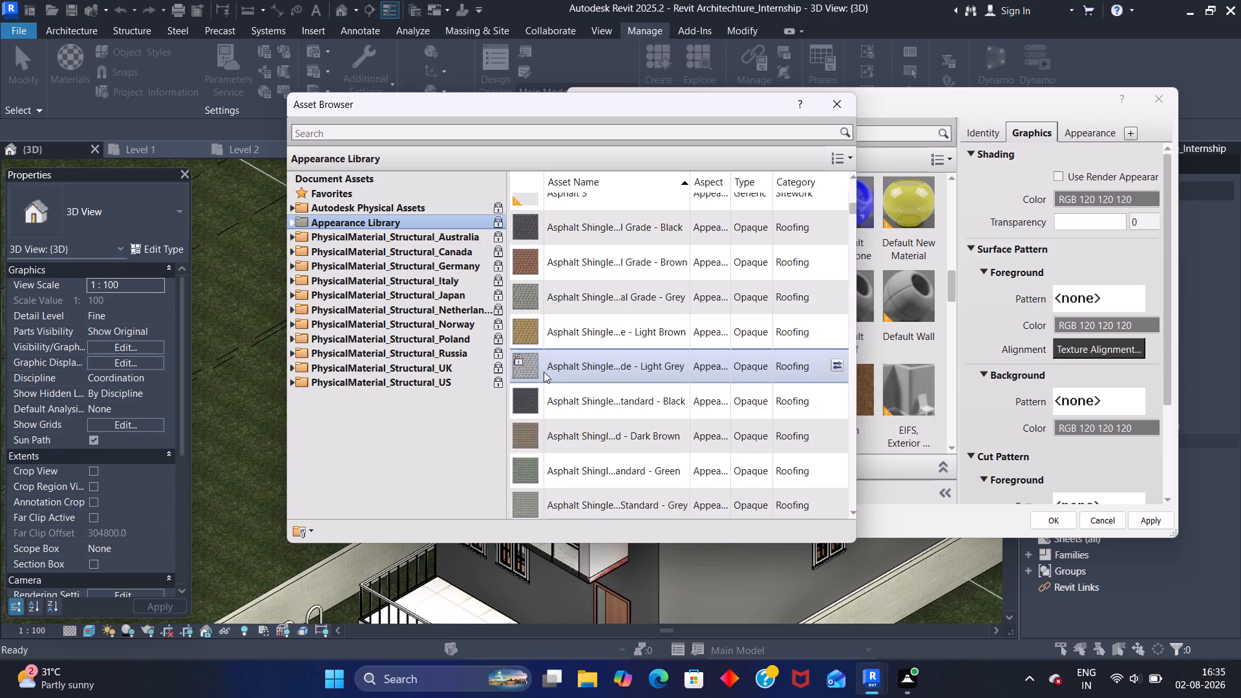
scroll(544, 372, "down", 18)
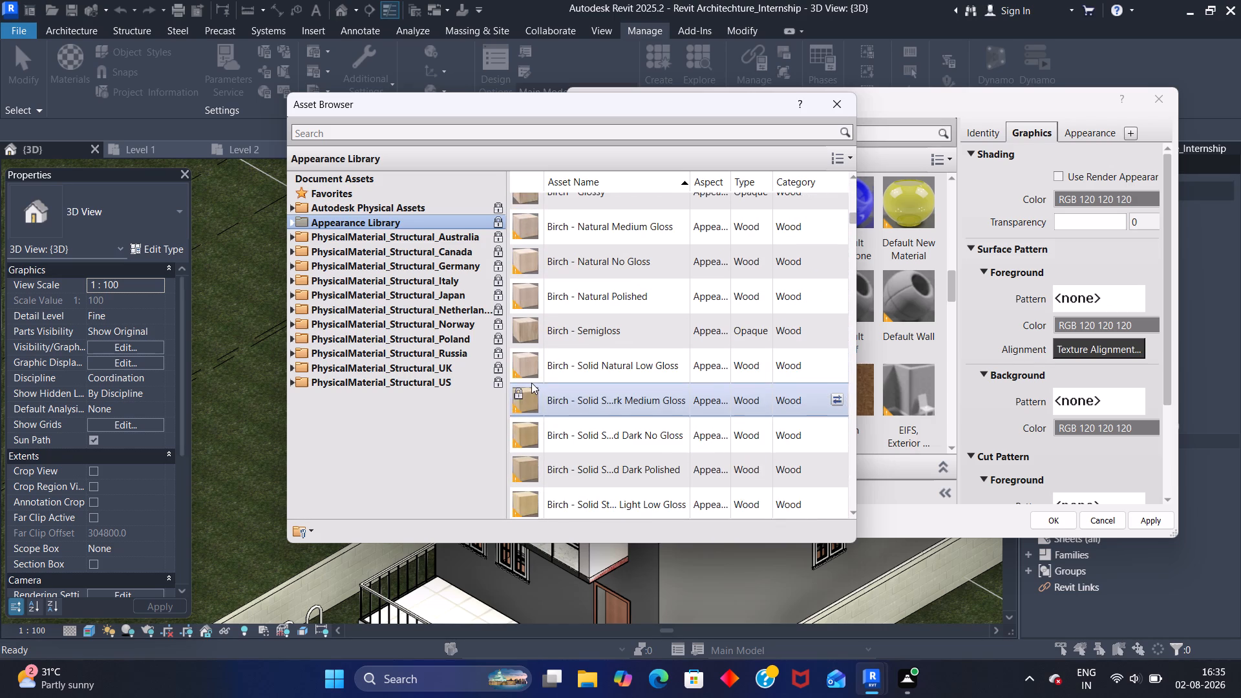
scroll(531, 383, "down", 8)
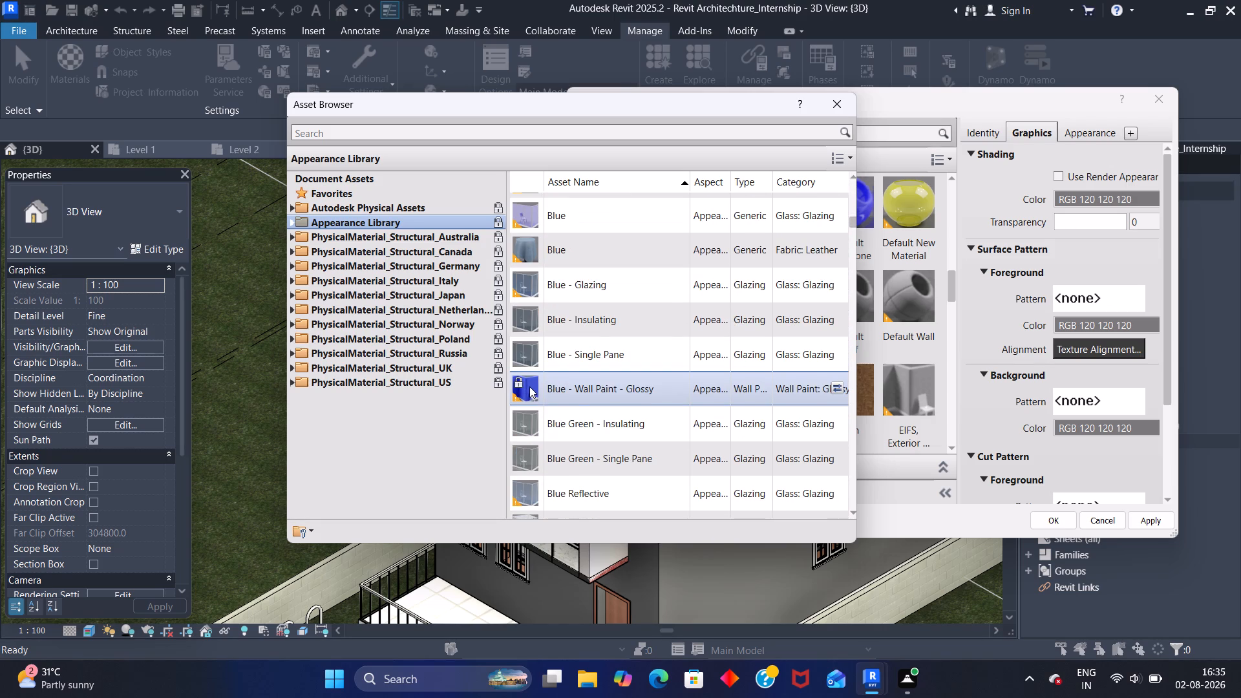
scroll(530, 388, "down", 5)
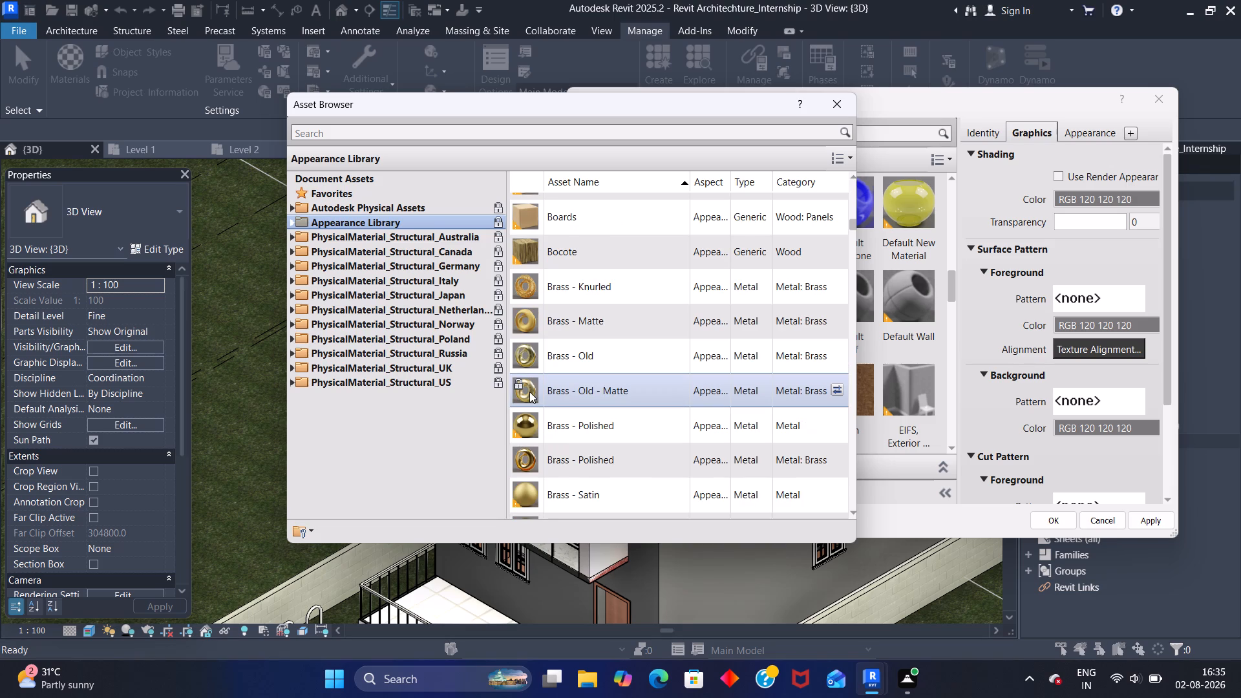
scroll(530, 399, "down", 3)
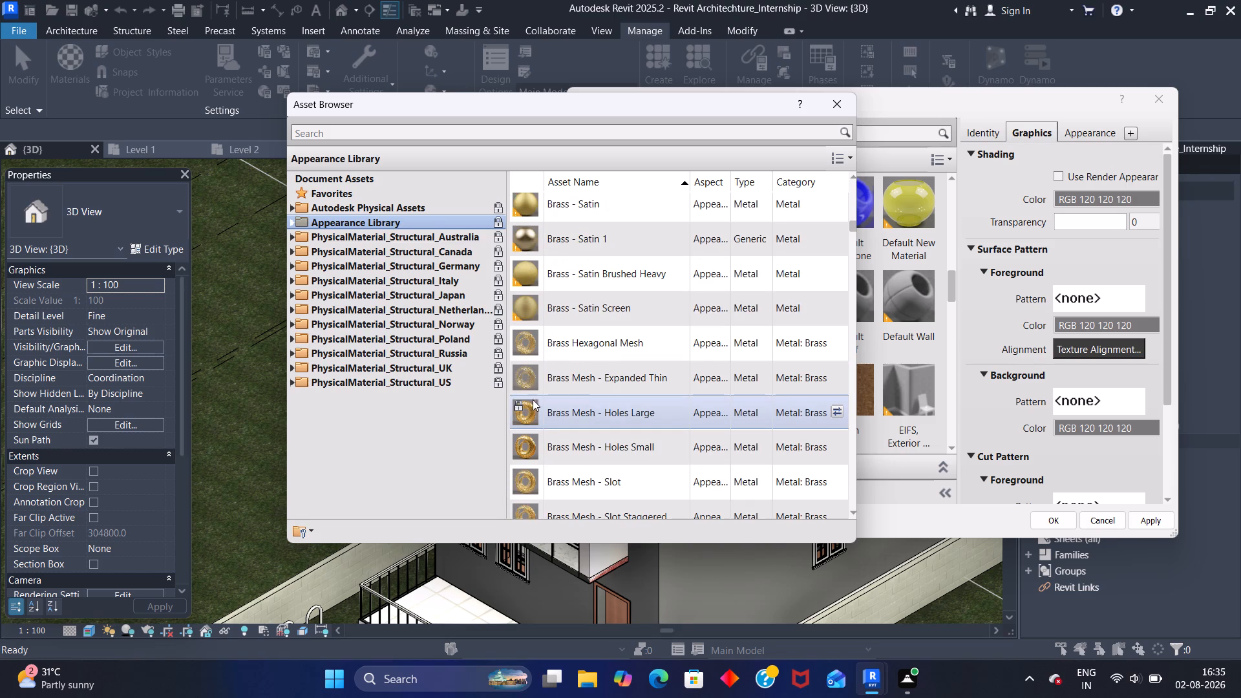
scroll(533, 398, "down", 3)
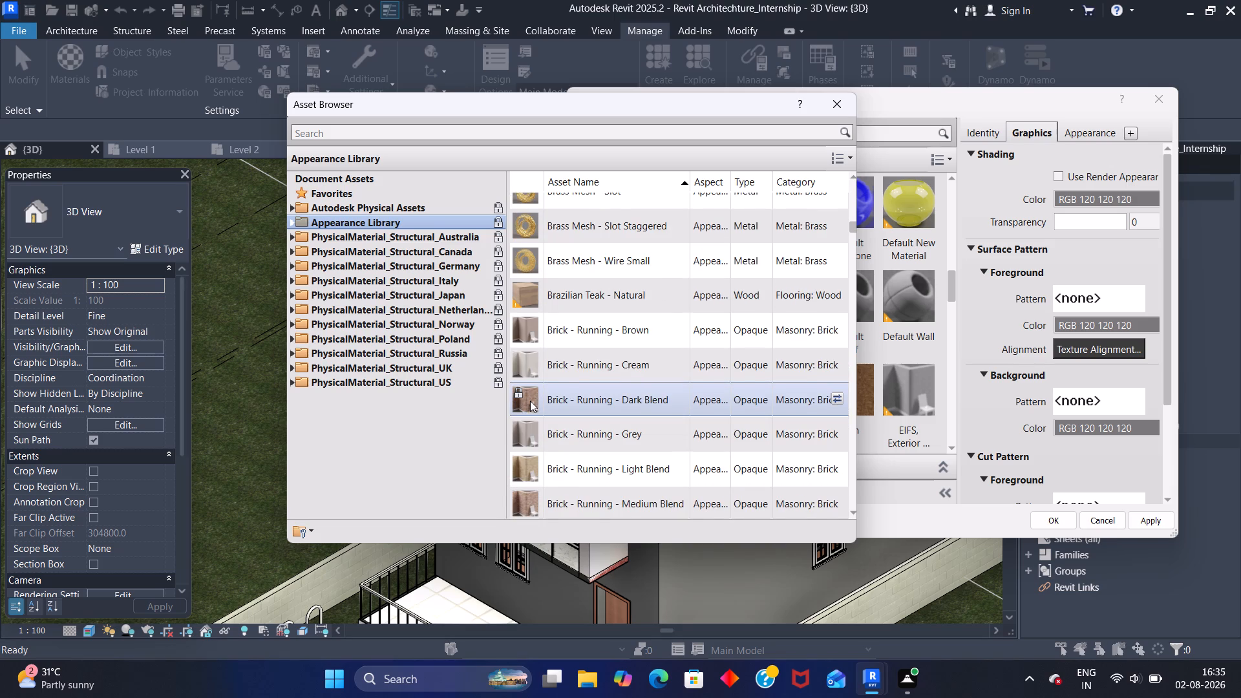
scroll(530, 401, "down", 7)
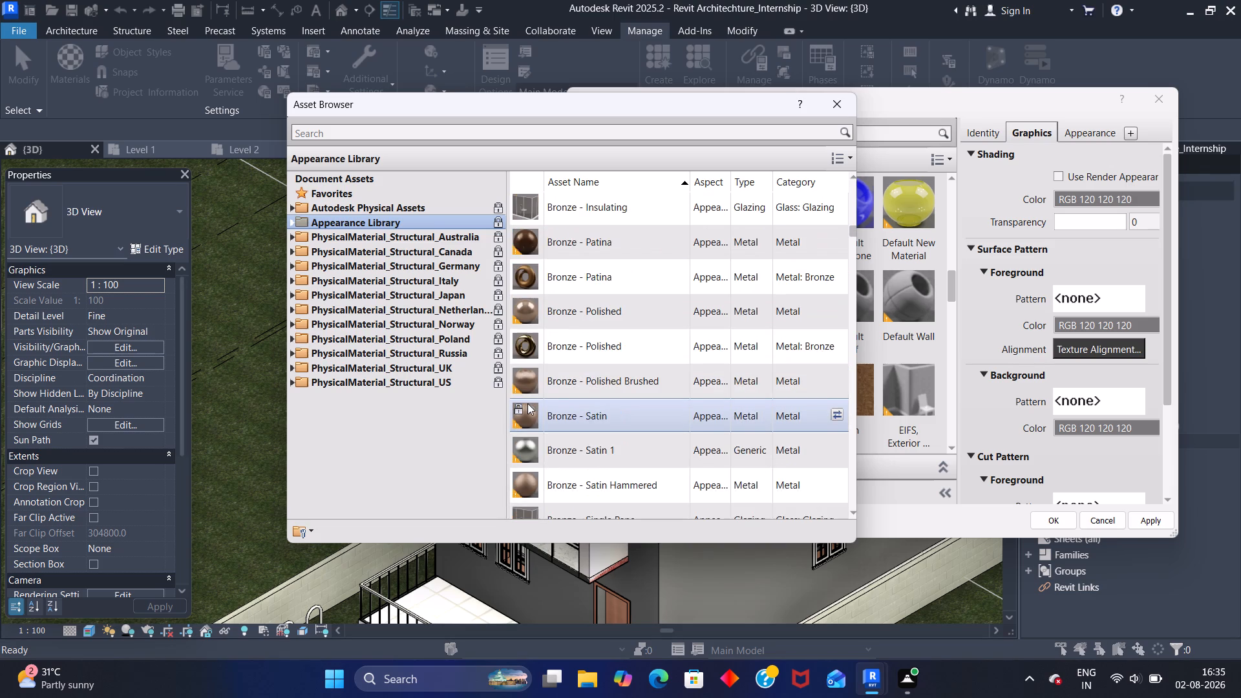
scroll(531, 398, "down", 7)
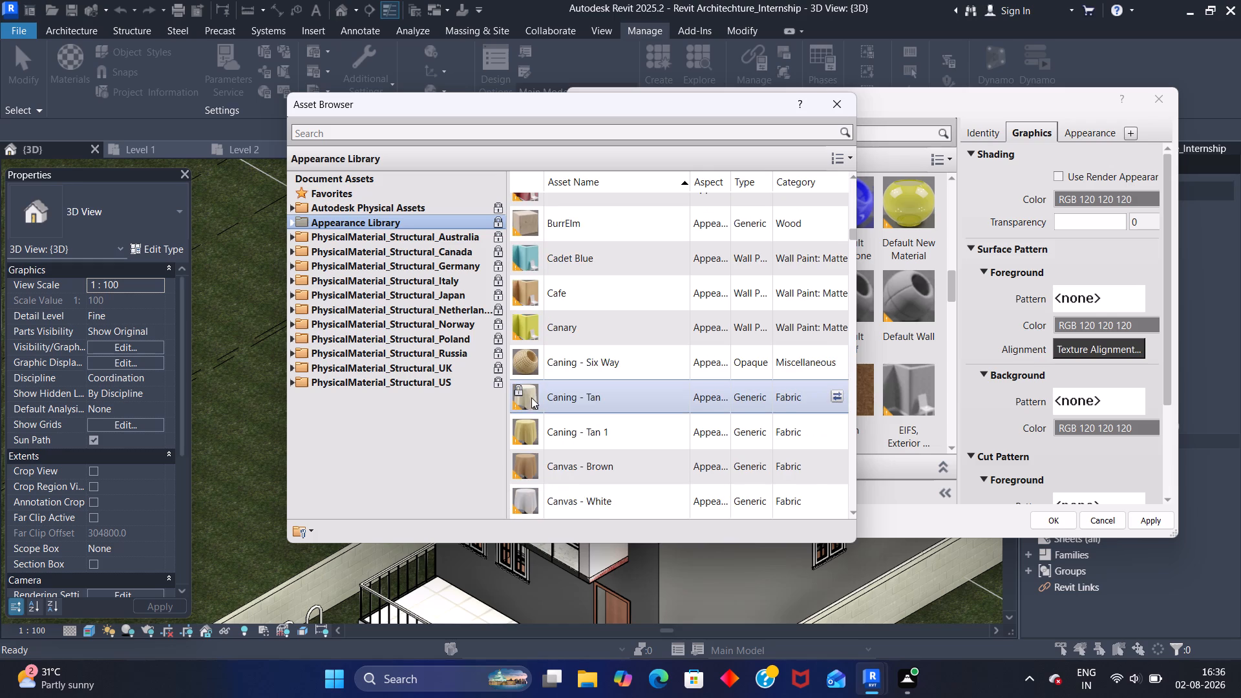
scroll(529, 404, "down", 5)
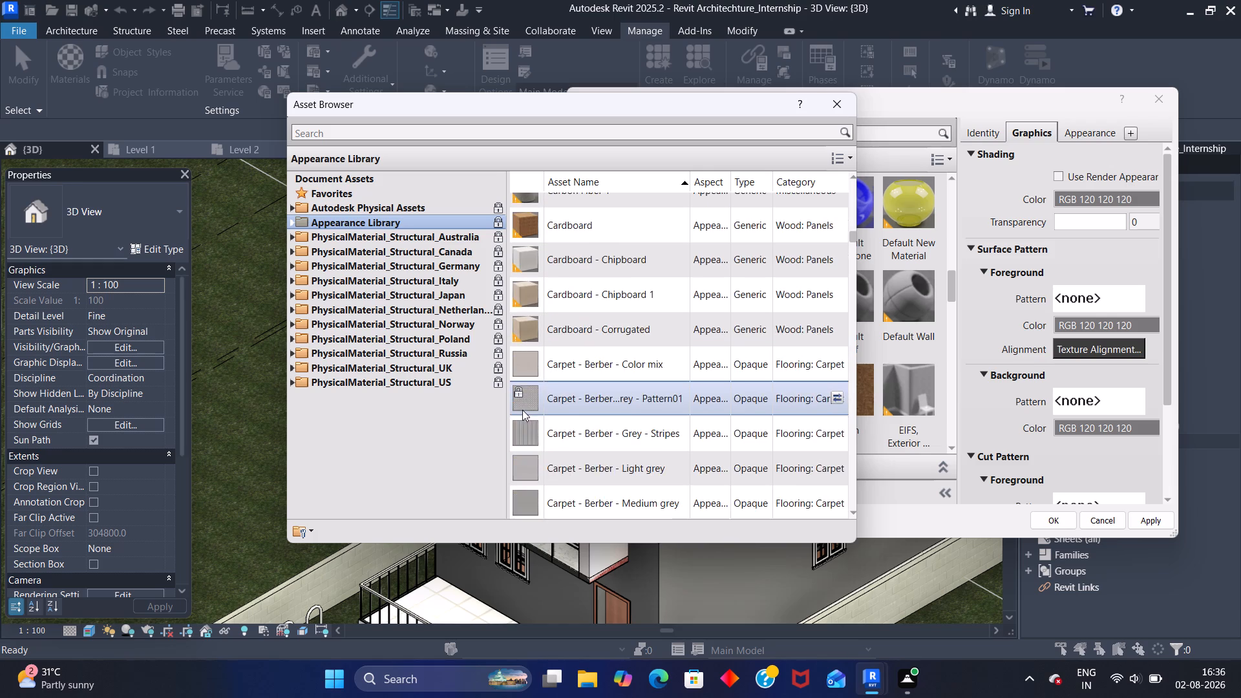
scroll(522, 409, "down", 7)
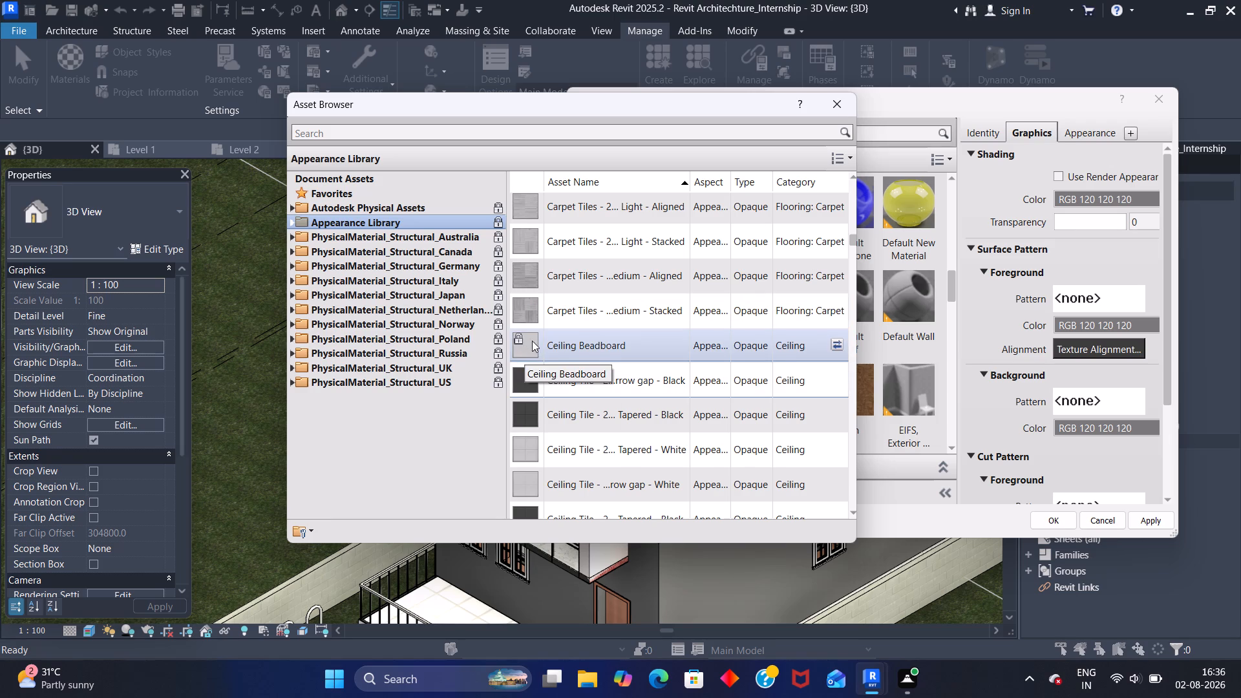
left_click(532, 312)
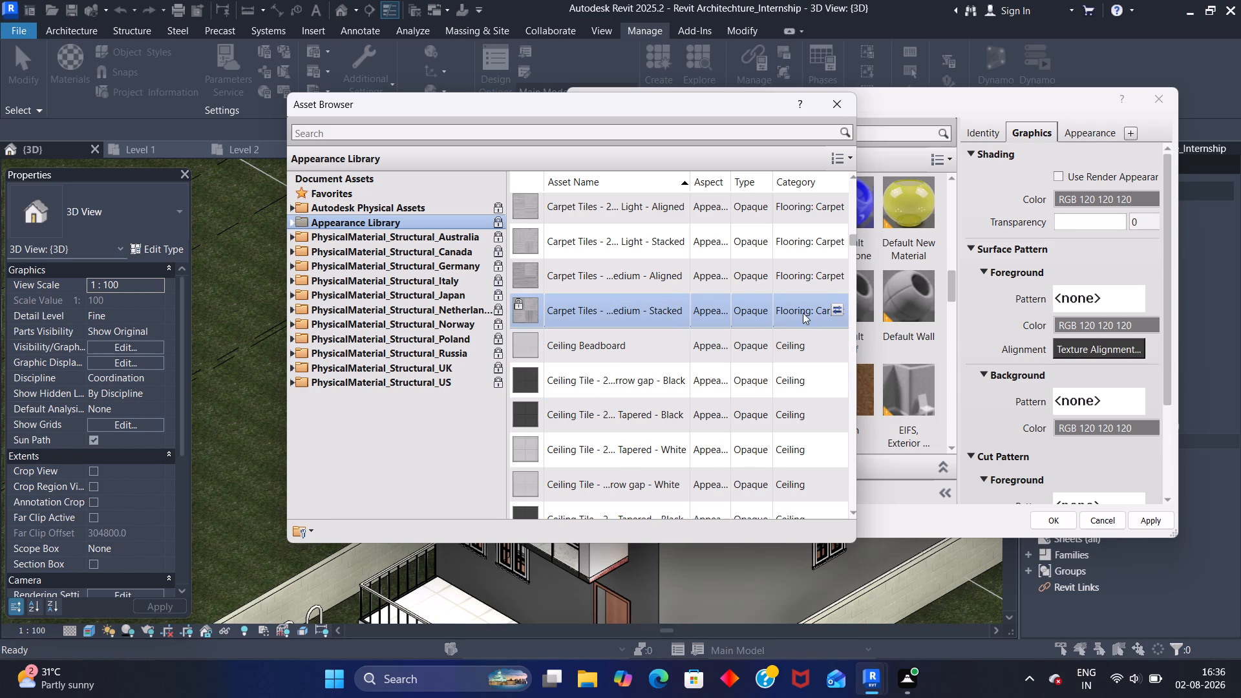
left_click(836, 310)
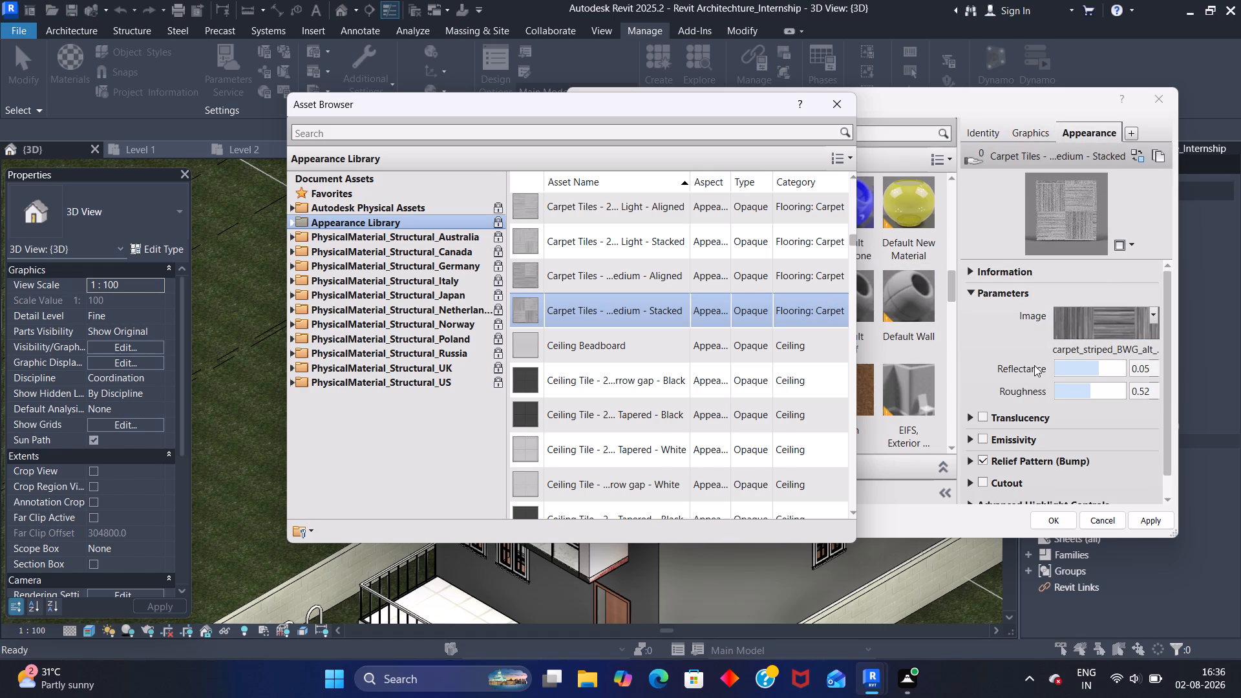
Set the new material's shading to use the render appearance, and apply the material changes.
left_click(1035, 123)
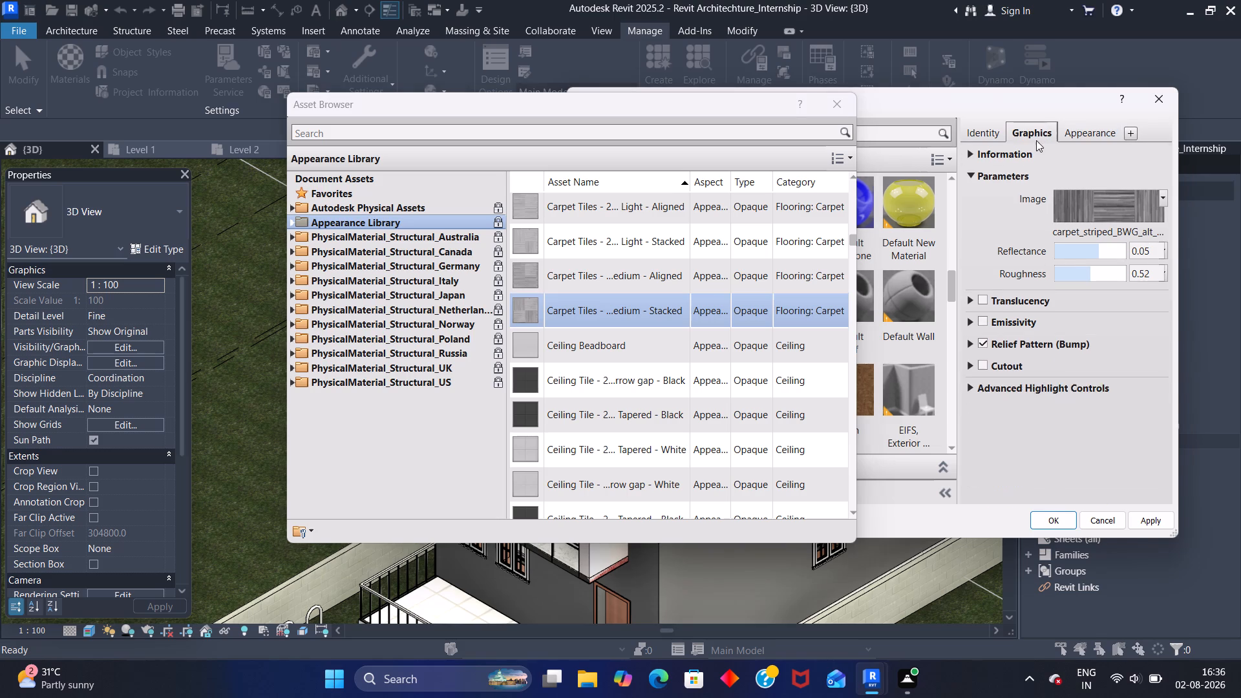
left_click(1056, 174)
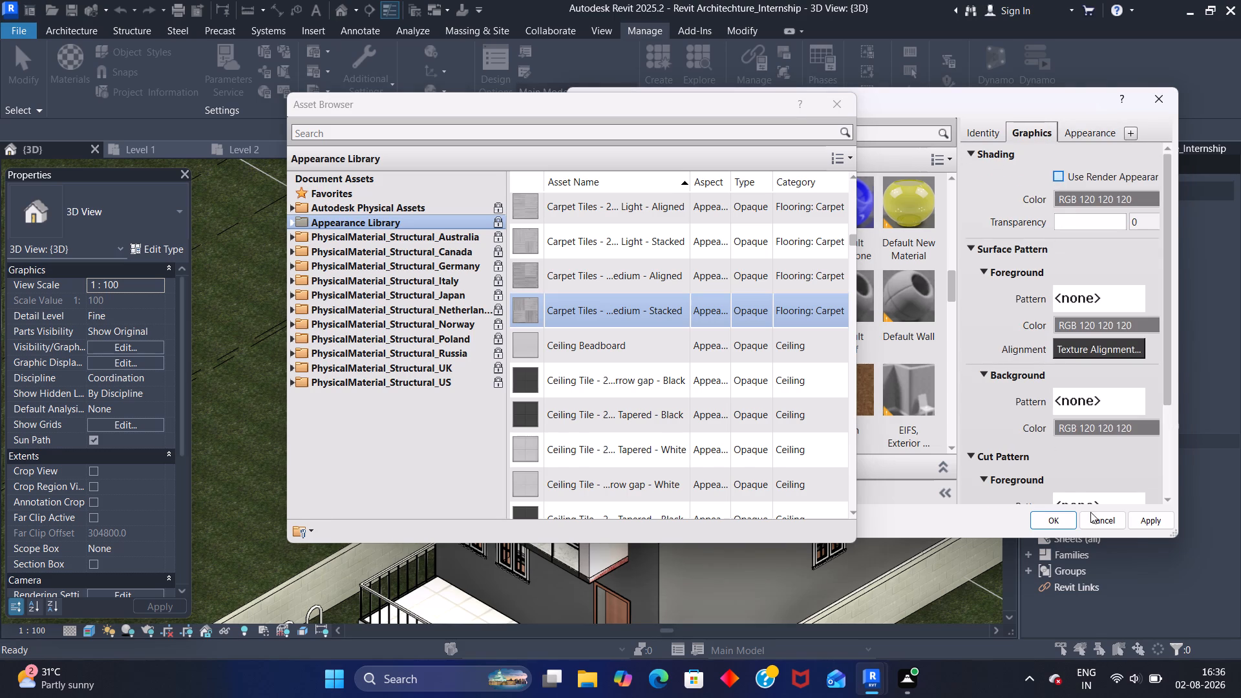
left_click(1143, 523)
left_click(1055, 528)
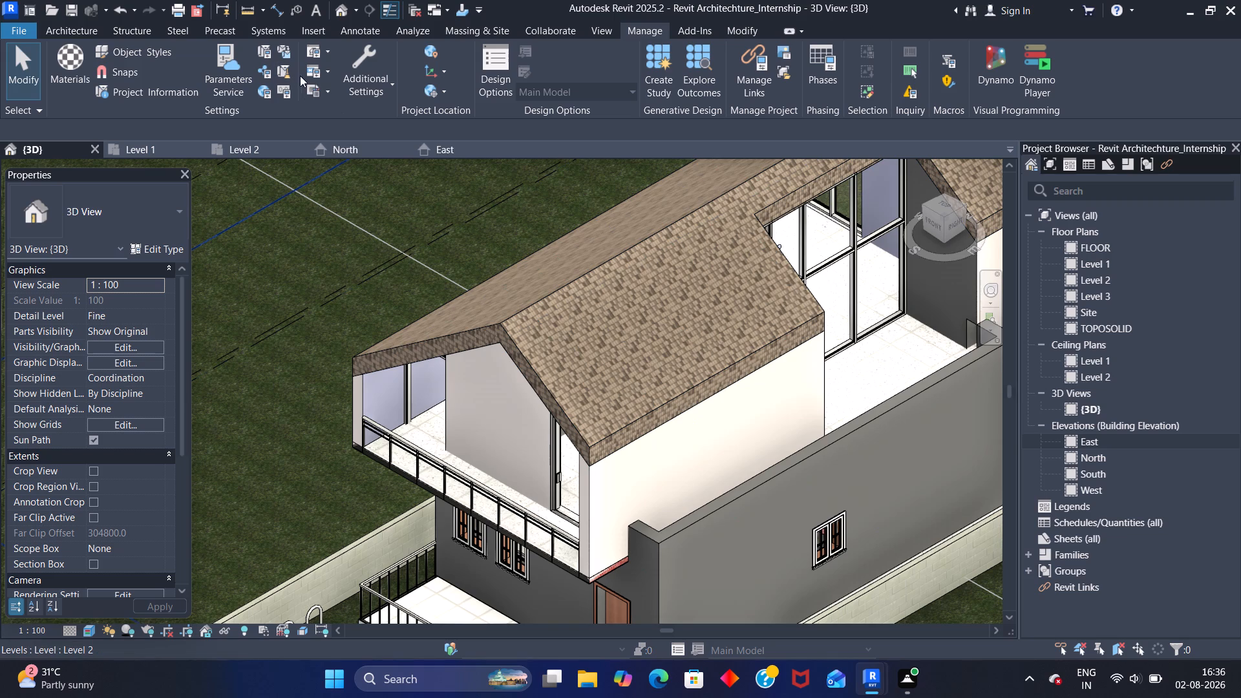
Search the paint materials for "carpet" and paint the ground-floor front porch floor with the grey carpet-tile Default New Material(4).
left_click(742, 35)
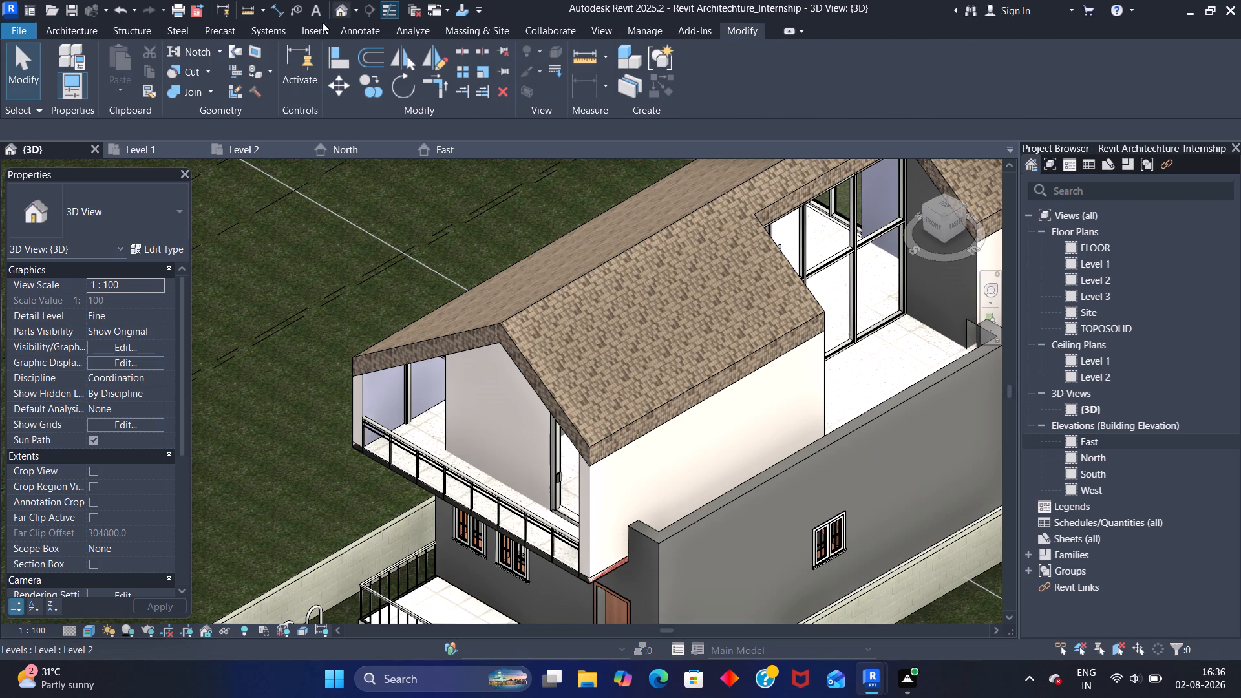
left_click(256, 70)
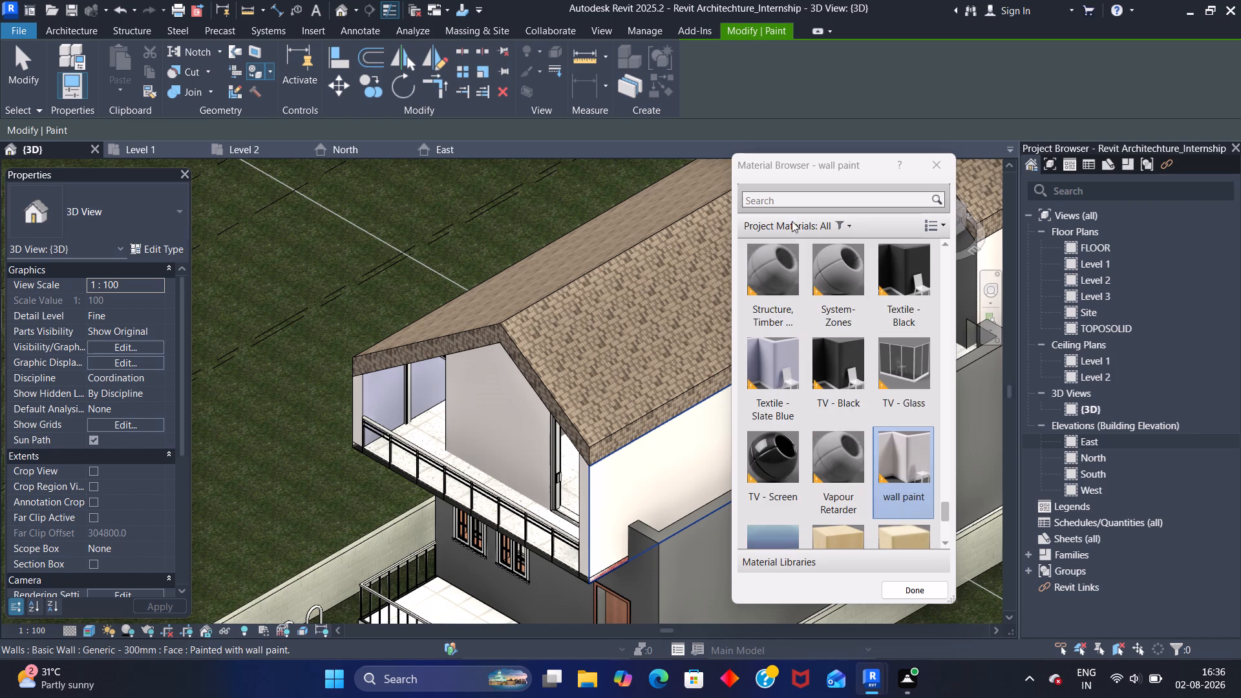
left_click(781, 198)
type("car")
type("pet")
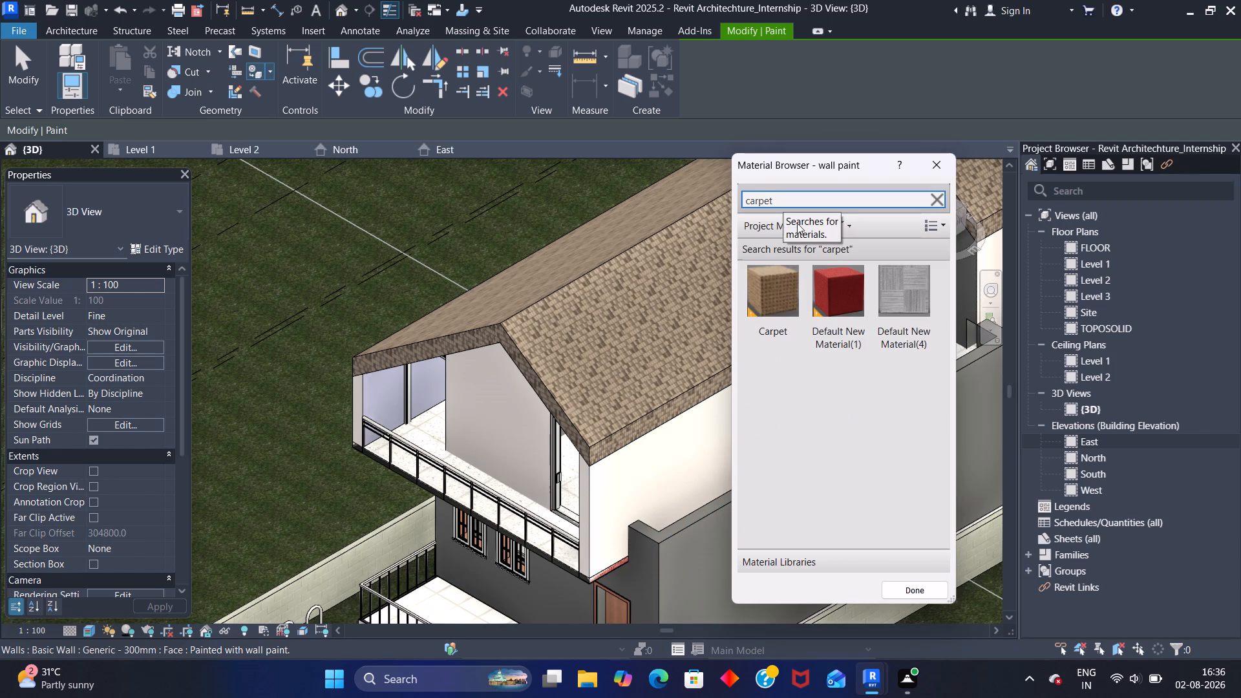
left_click(895, 299)
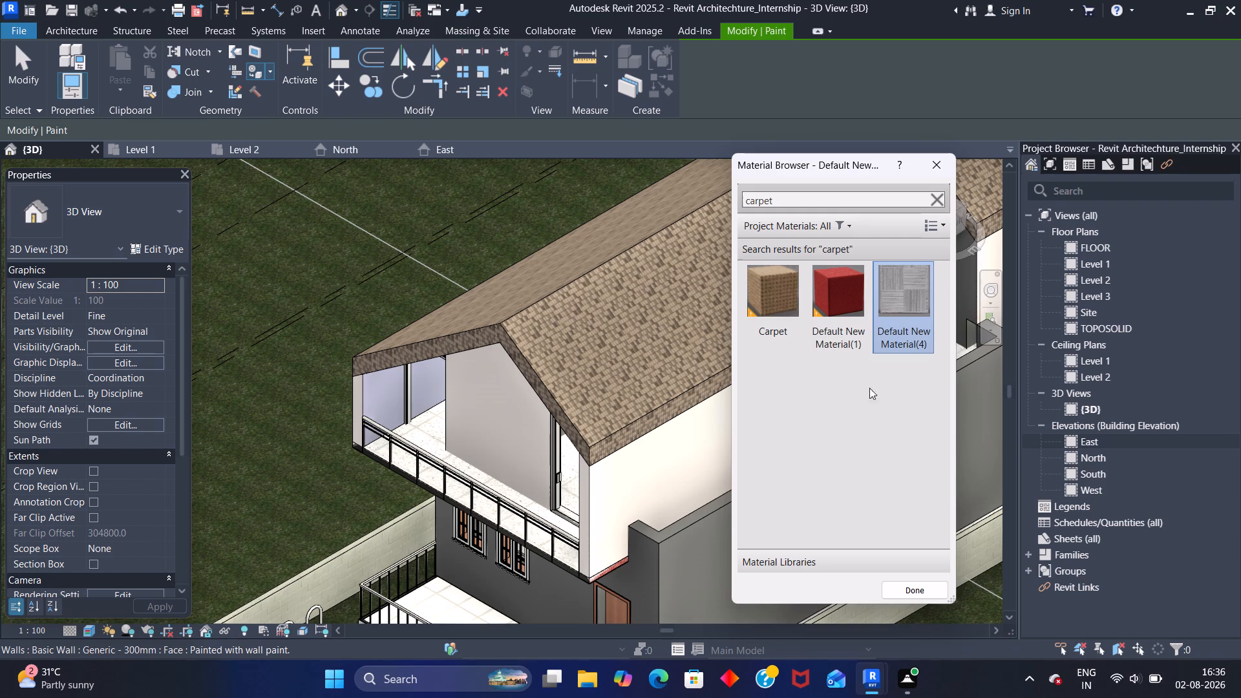
middle_click_drag(568, 494, 695, 276)
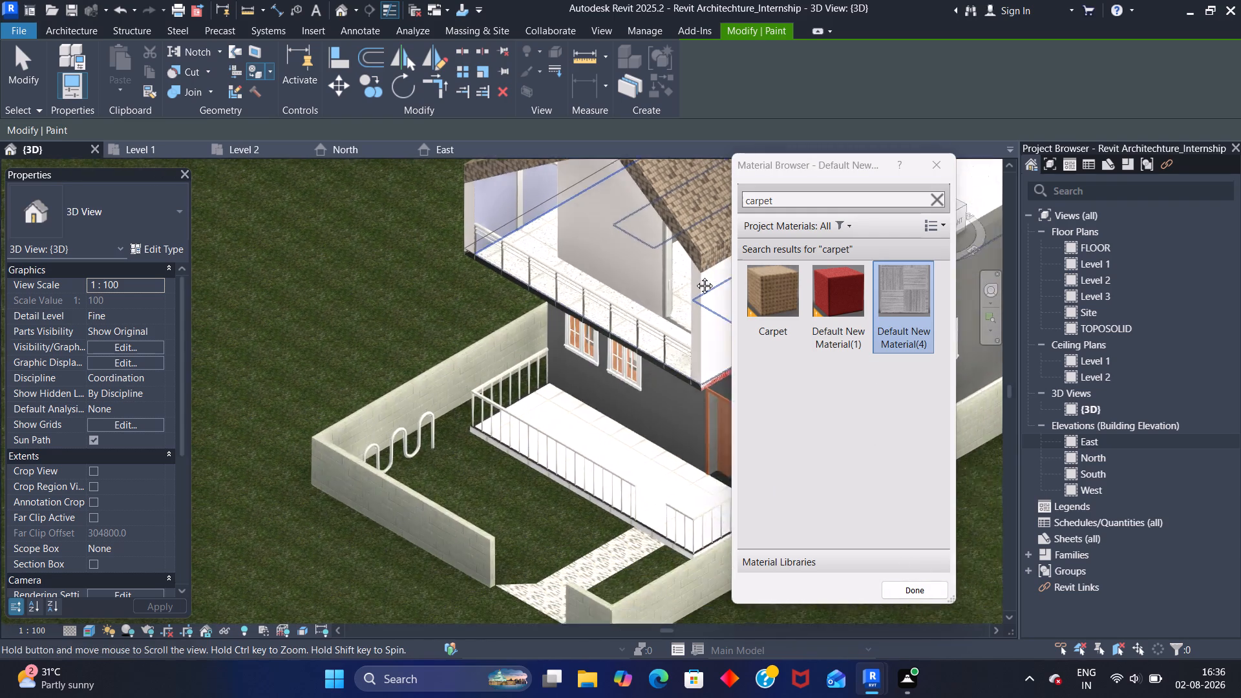
middle_click_drag(695, 276, 699, 263)
scroll(590, 370, "up", 10)
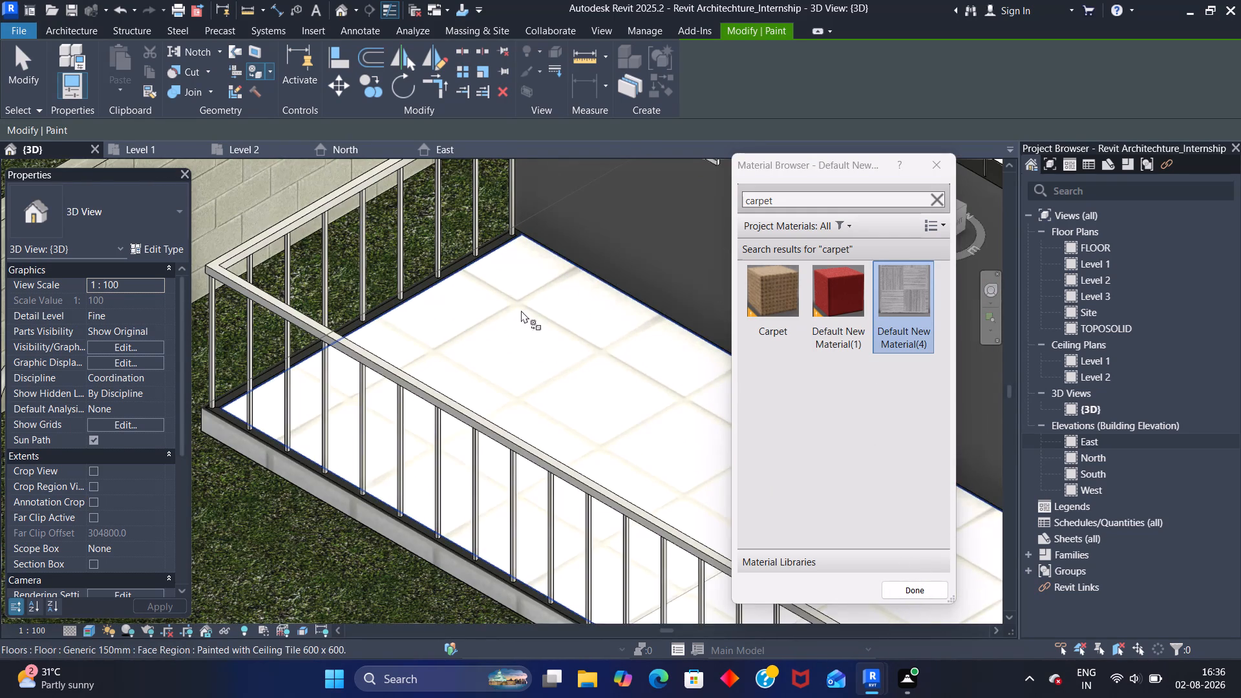
left_click(521, 310)
scroll(538, 330, "down", 11)
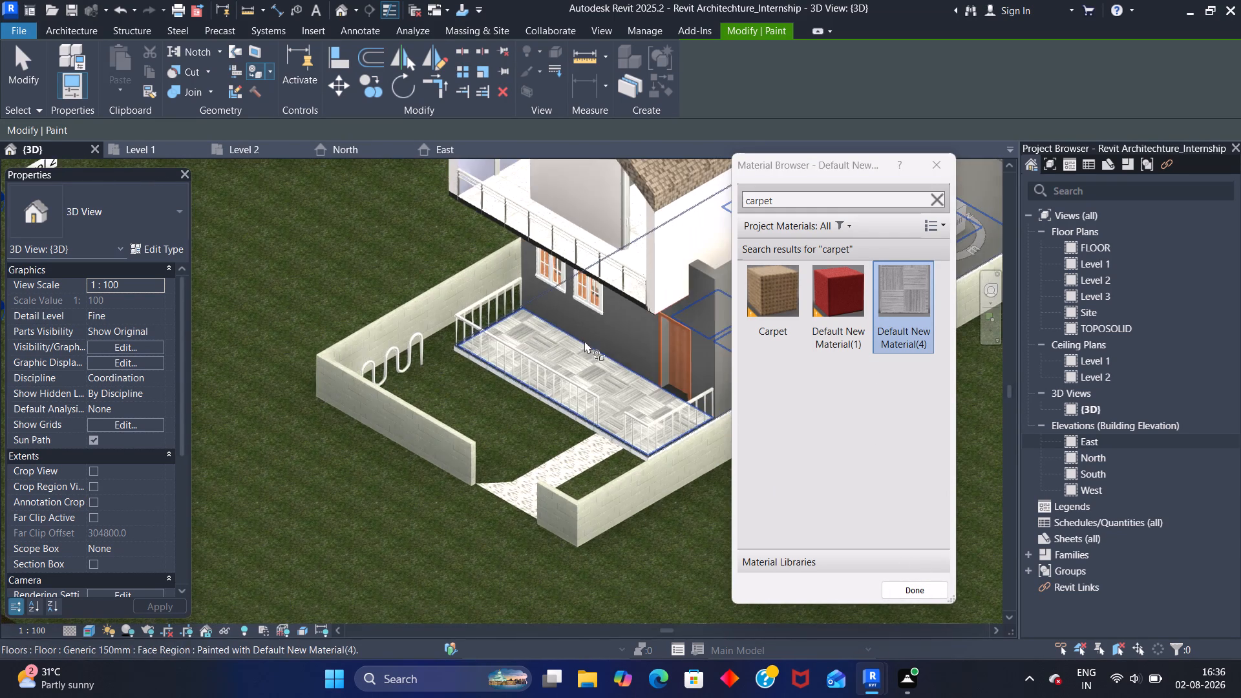
Paint the ground-floor rear patio floor around the red shrubs with the grey carpet-tile Default New Material(4), and finish painting.
middle_click_drag(585, 341, 379, 335)
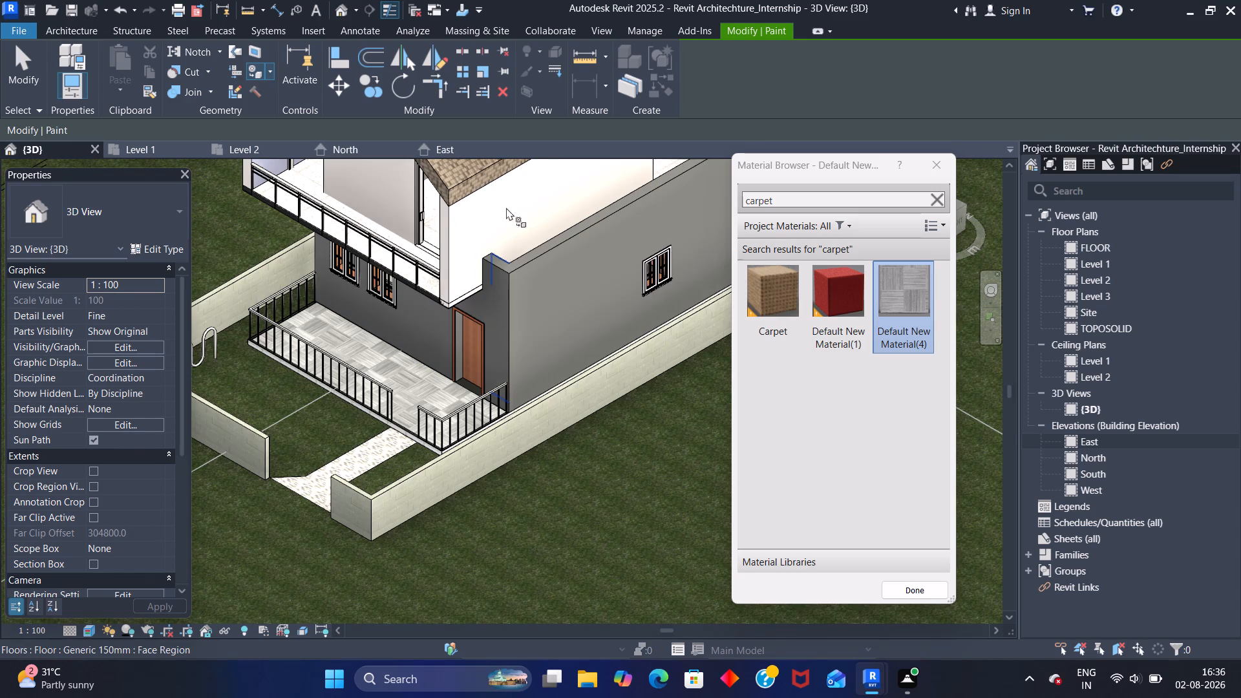
middle_click_drag(505, 207, 309, 322)
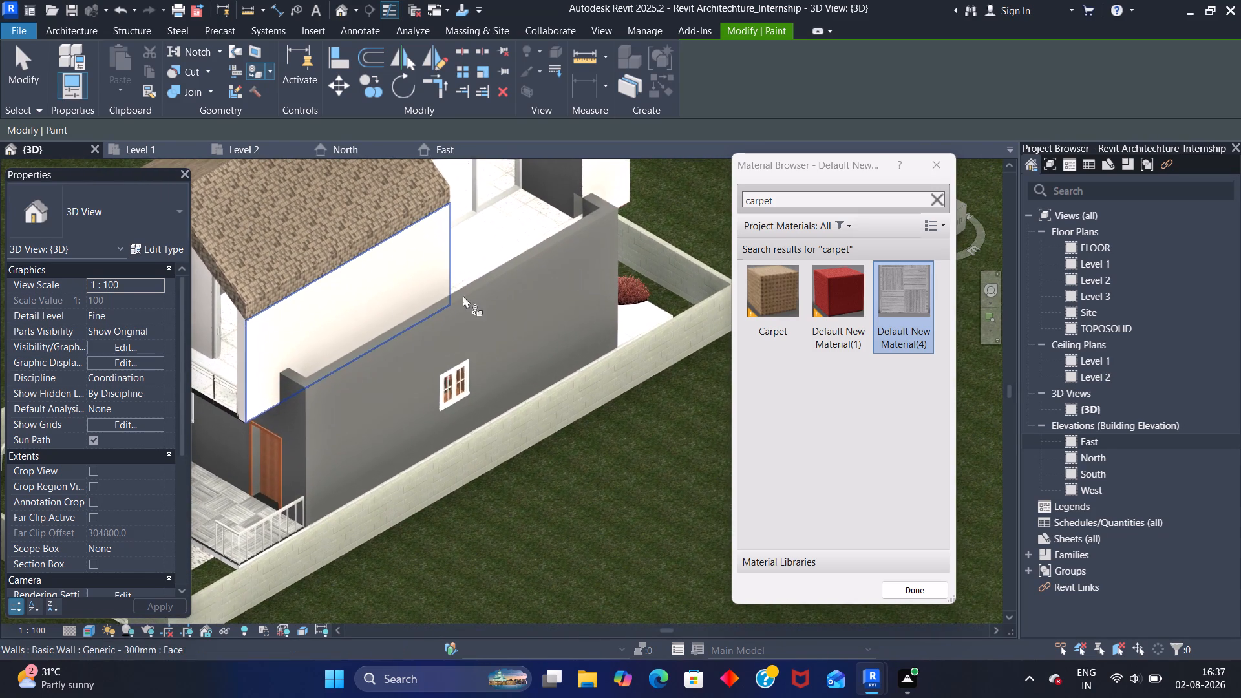
middle_click_drag(677, 277, 643, 303, "shift")
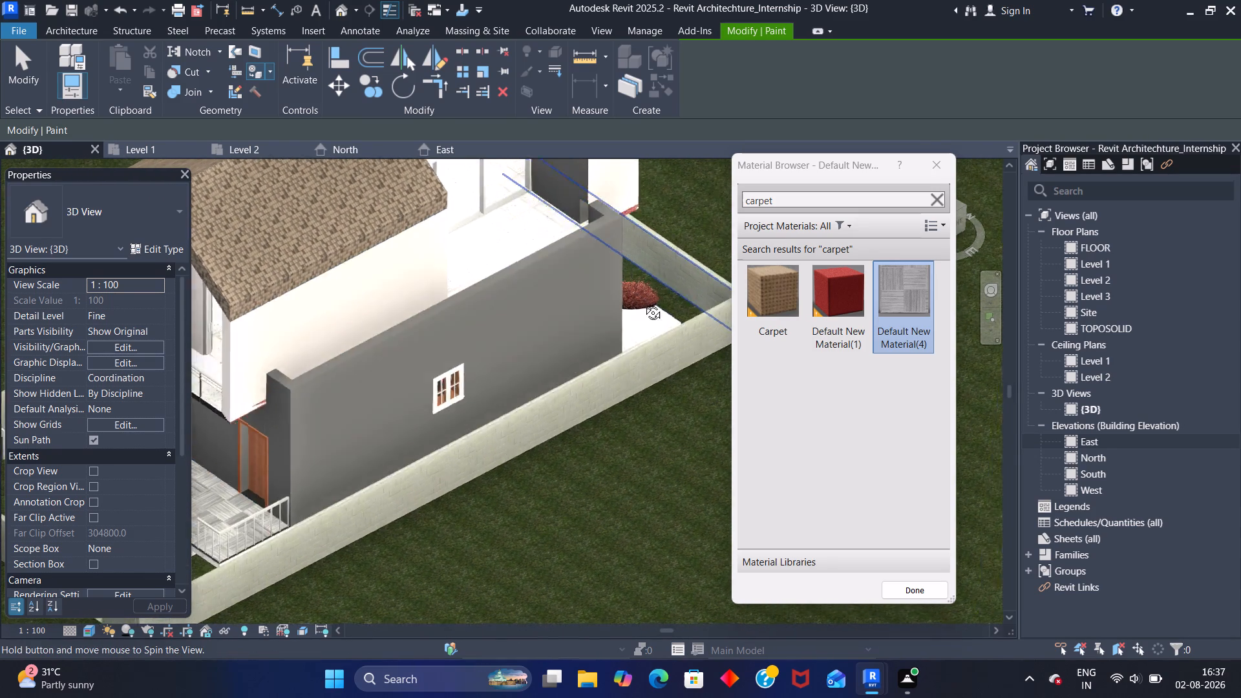
middle_click_drag(643, 303, 446, 372, "shift")
scroll(538, 358, "up", 9)
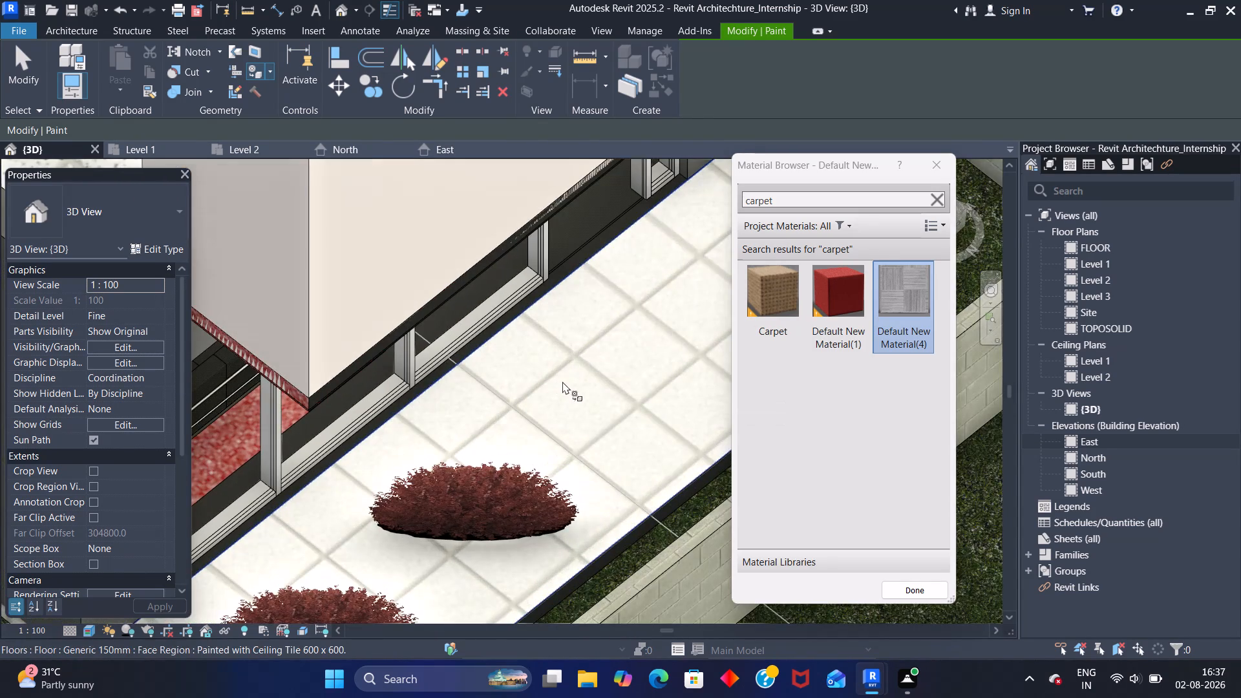
left_click(562, 381)
scroll(570, 381, "down", 7)
scroll(531, 425, "down", 1)
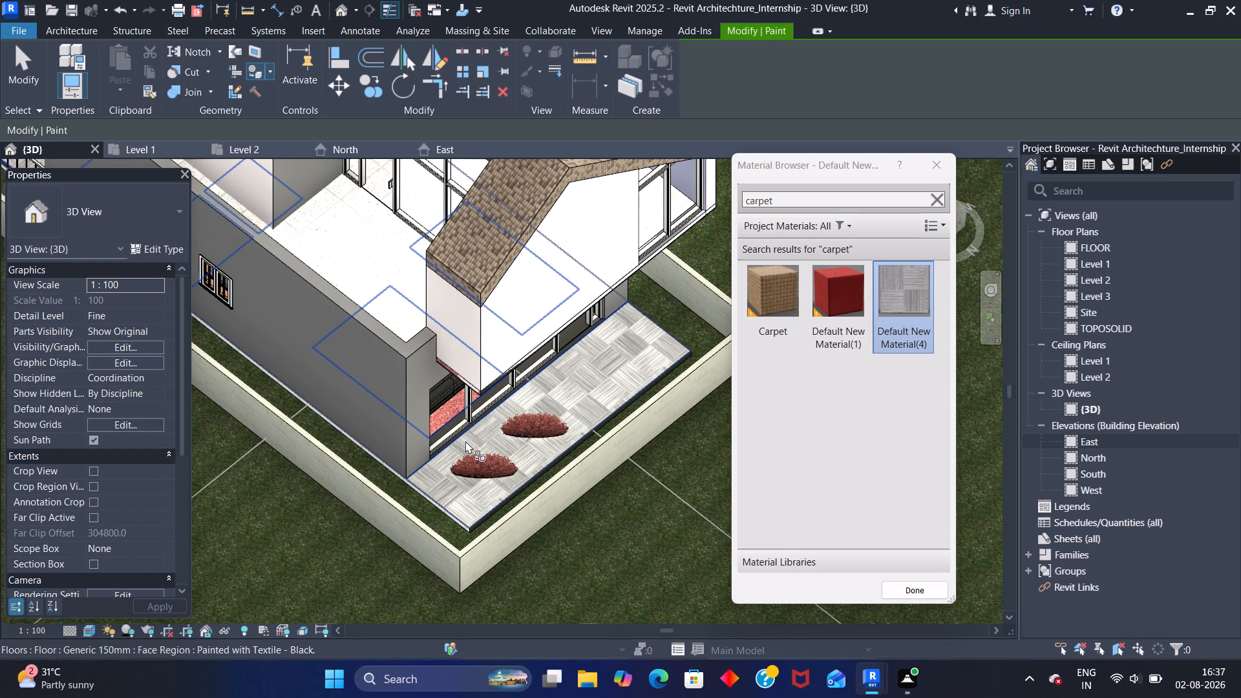
middle_click_drag(456, 451, 610, 385, "shift")
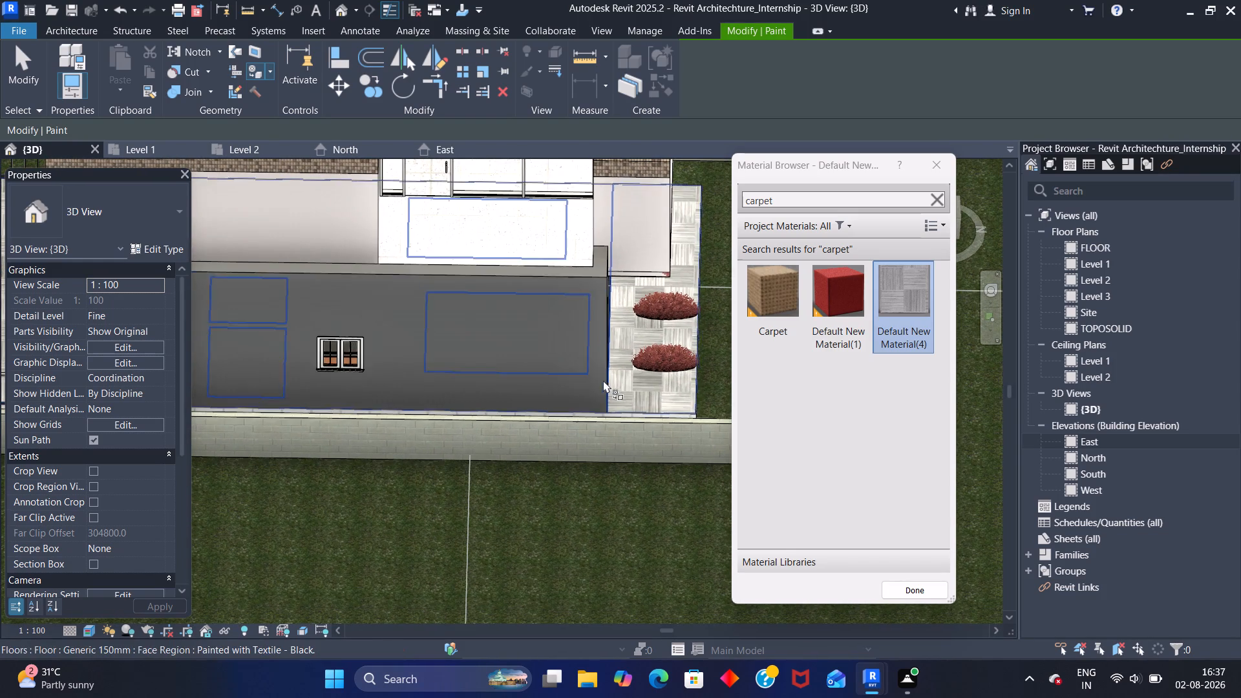
left_click(905, 596)
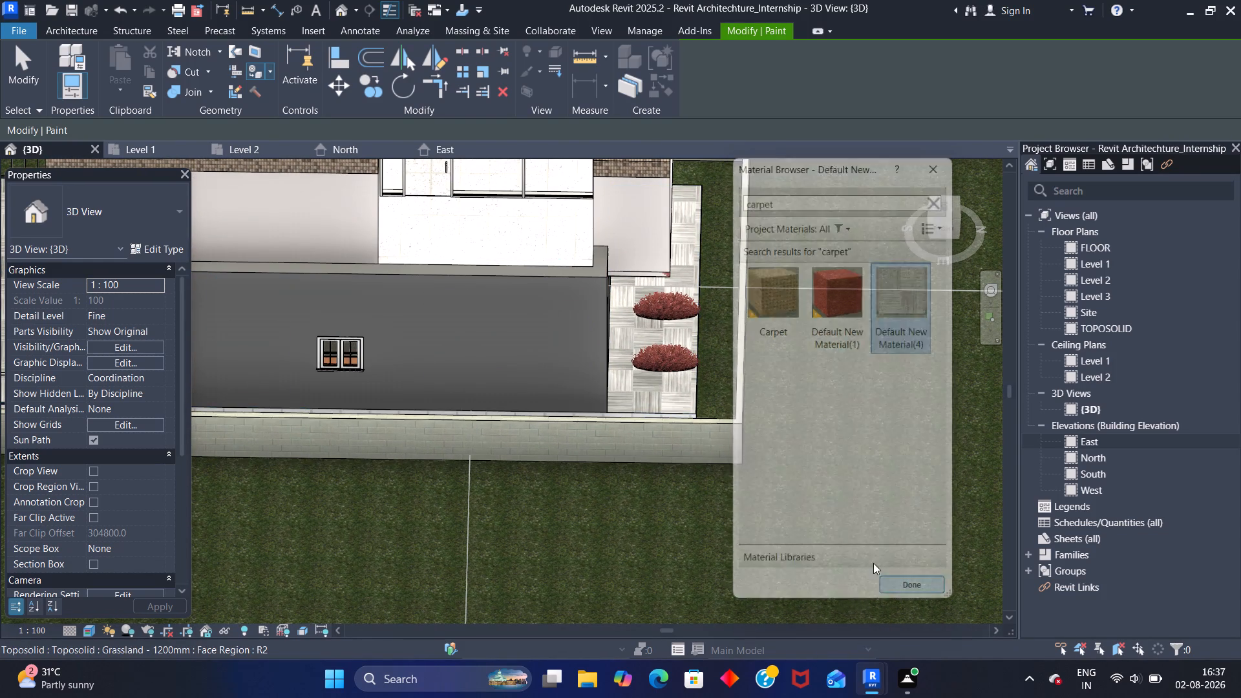
Paint the entrance path between the boundary wall opening and the front porch with Default New Material(4).
middle_click_drag(487, 374, 687, 333, "shift")
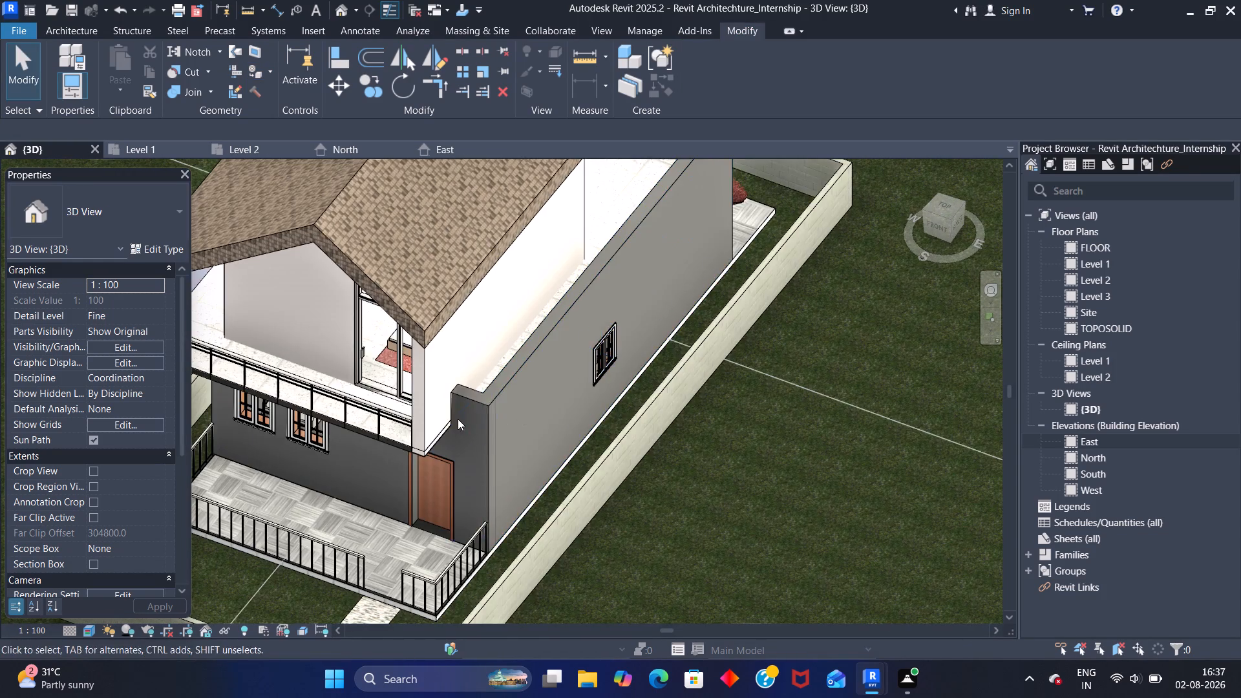
middle_click_drag(456, 420, 586, 298)
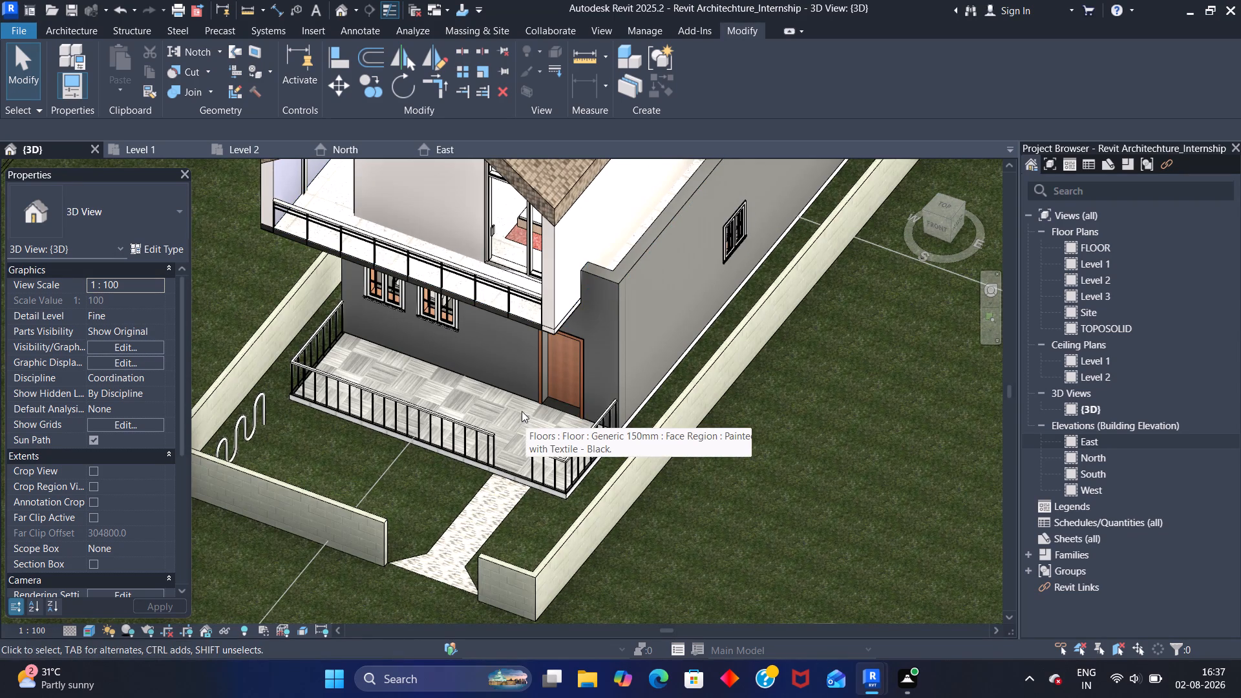
scroll(518, 432, "up", 5)
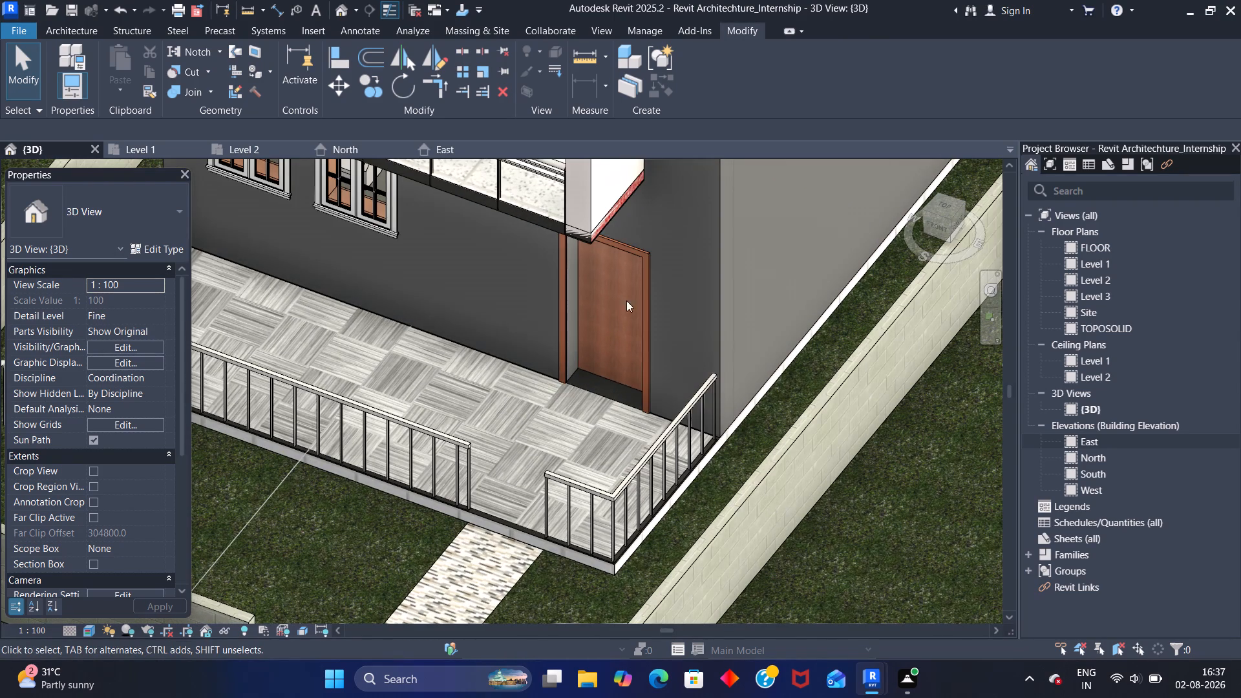
middle_click_drag(504, 371, 685, 195)
scroll(620, 346, "up", 1)
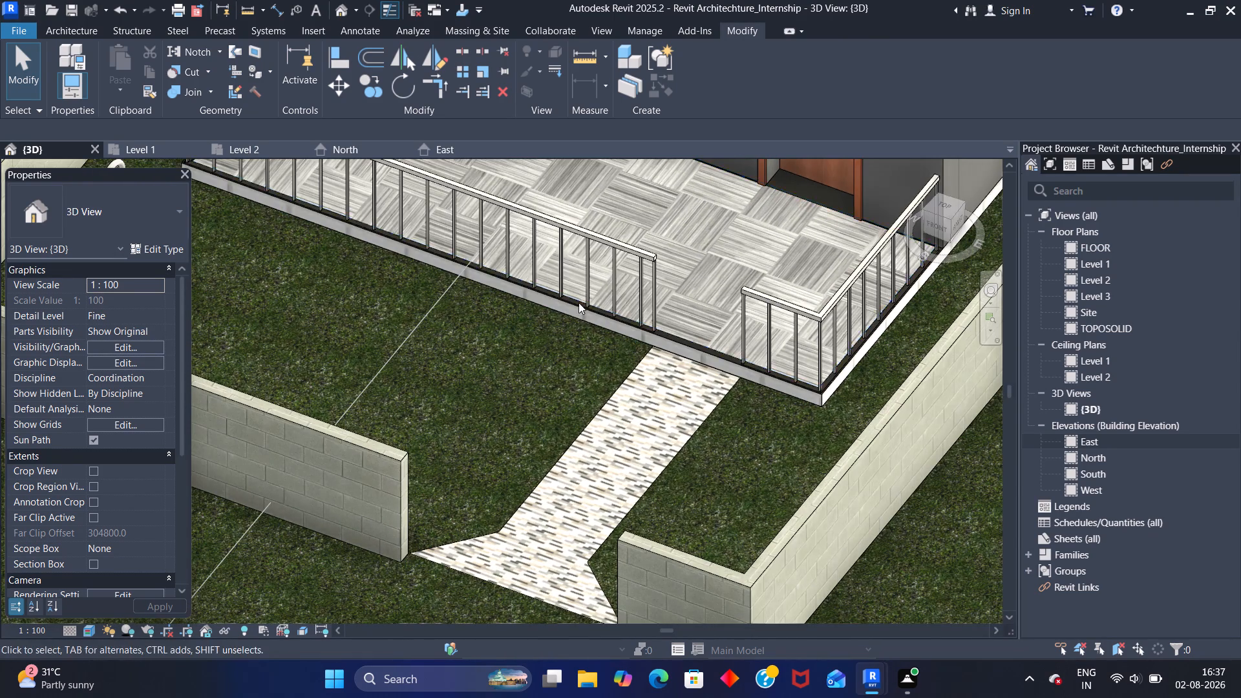
left_click(257, 73)
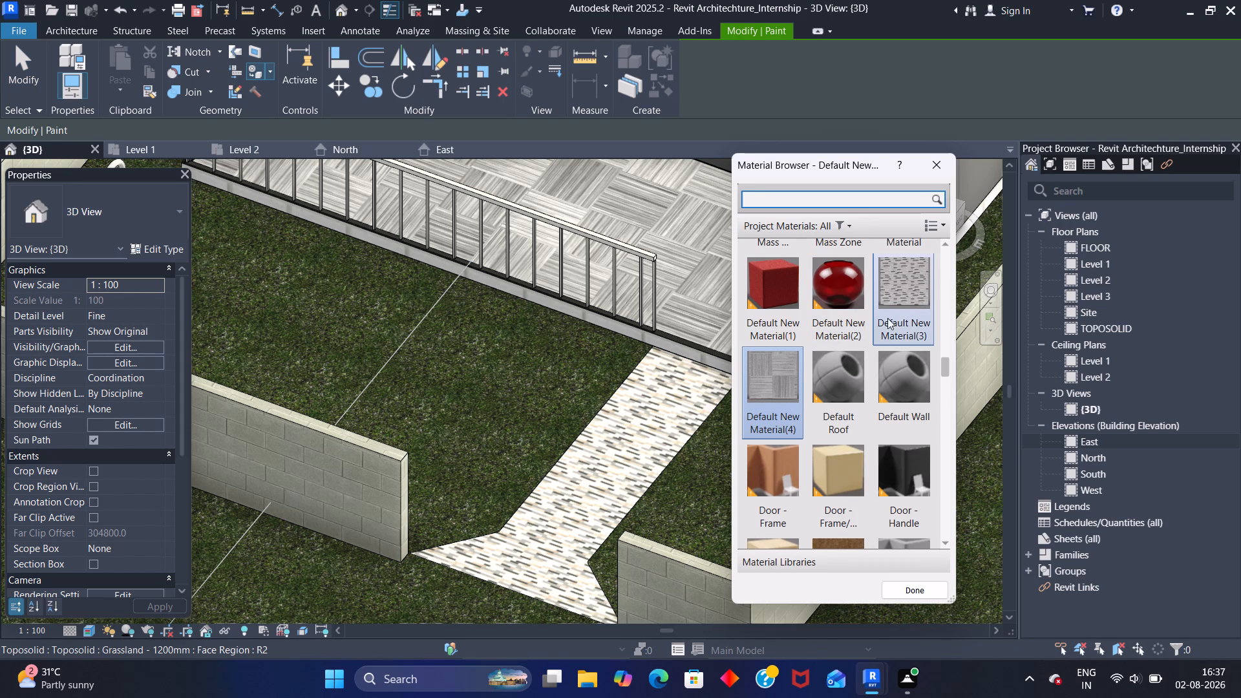
left_click(761, 390)
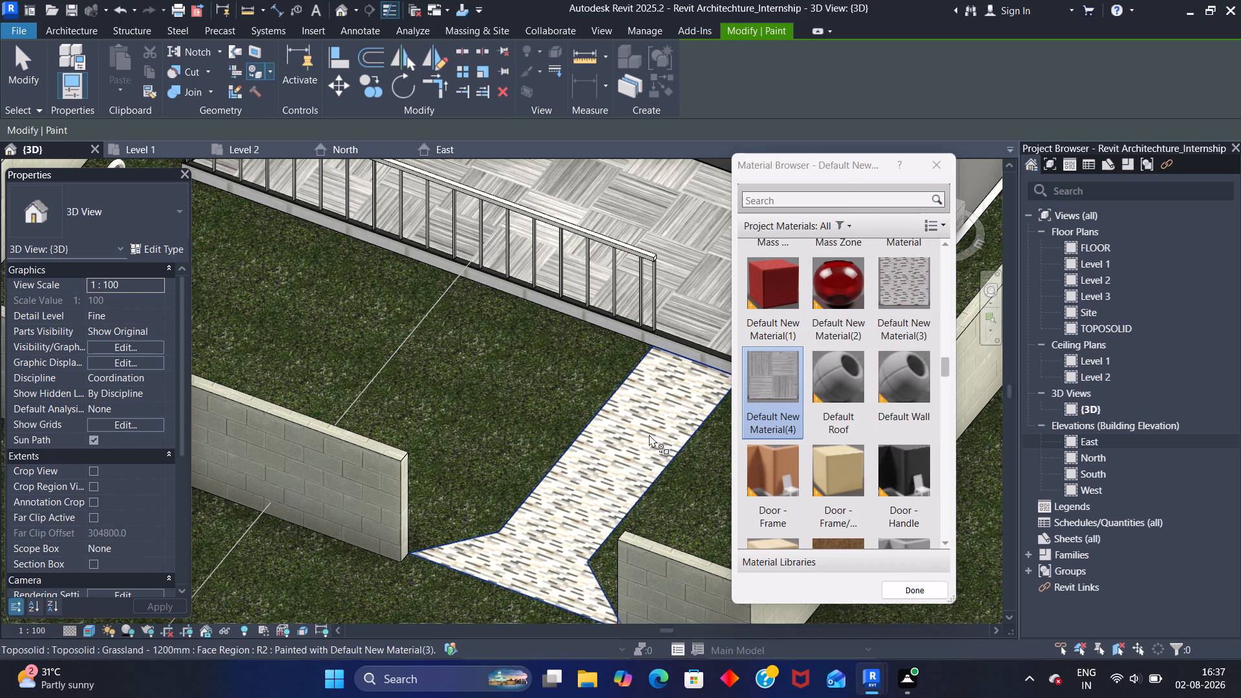
left_click(648, 434)
left_click(900, 584)
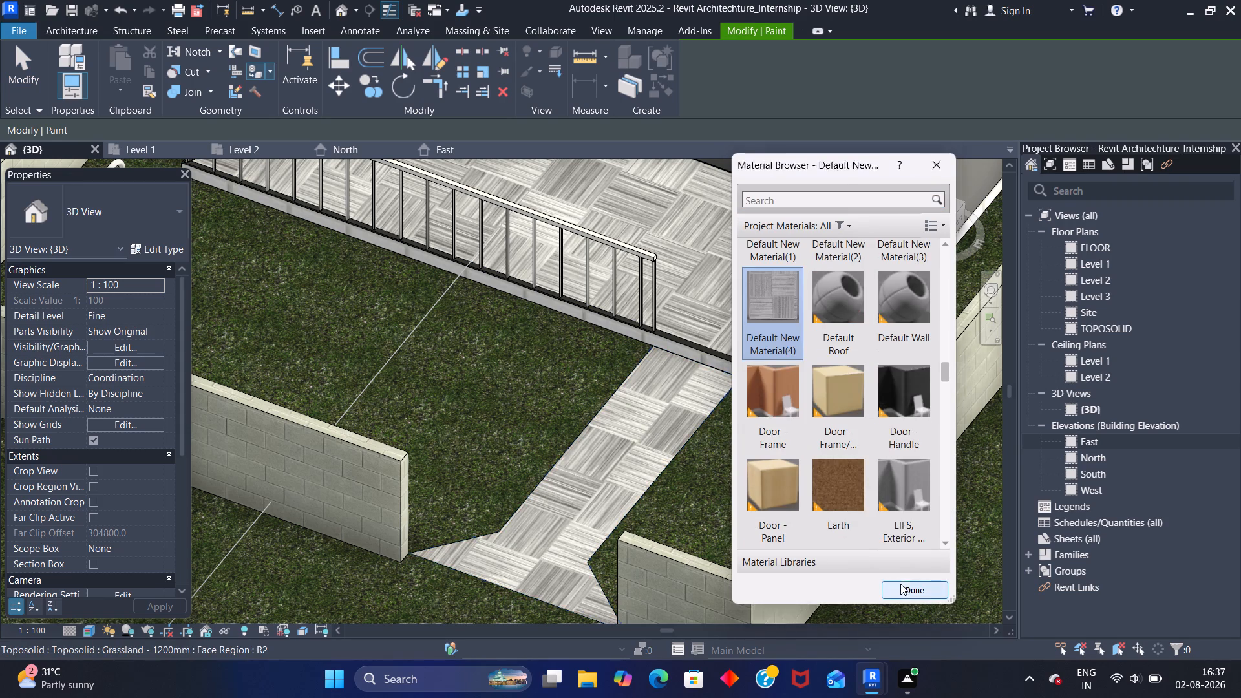
Examine the newly painted porch and entrance path, and the overall house and site, from several 3D angles.
scroll(520, 426, "down", 3)
middle_click_drag(491, 384, 594, 374, "shift")
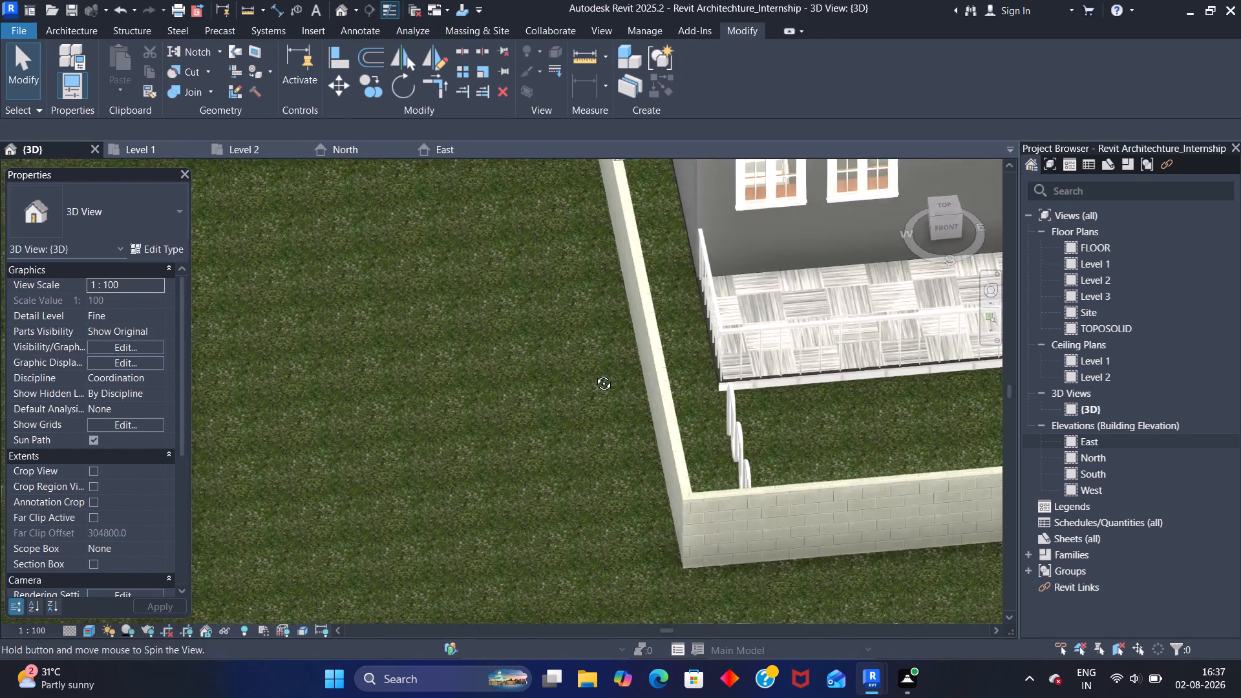
middle_click_drag(594, 374, 595, 372, "shift")
middle_click_drag(894, 348, 491, 357)
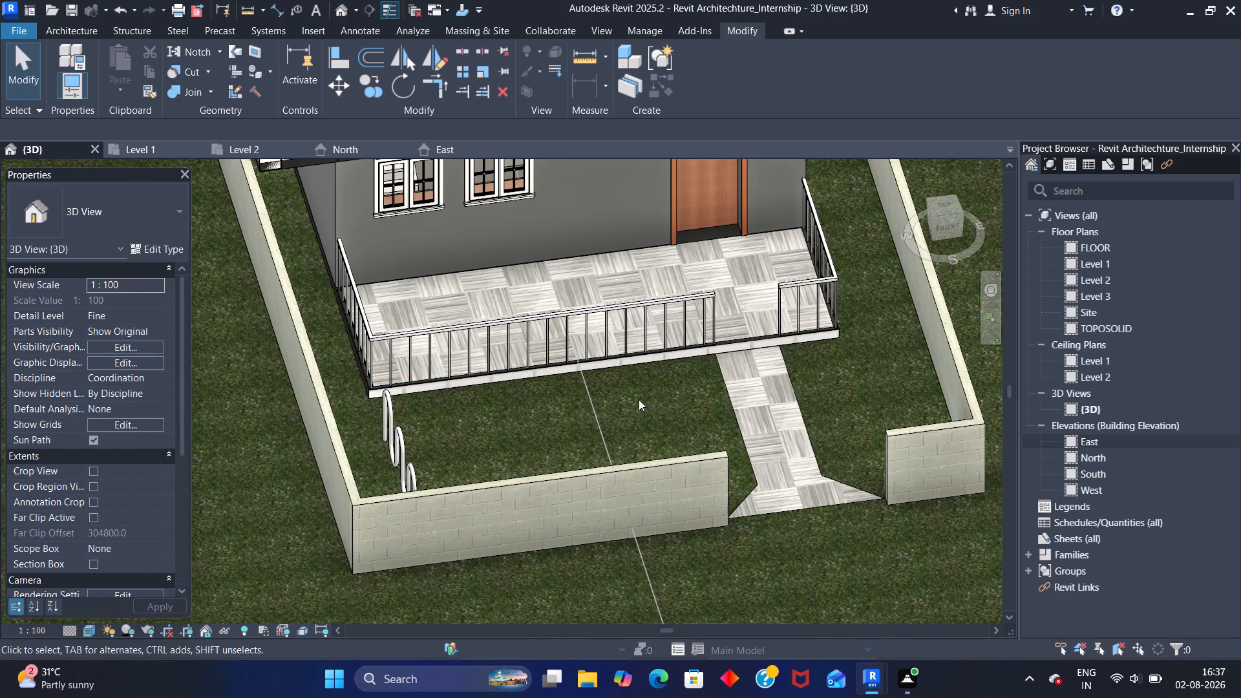
middle_click_drag(862, 346, 796, 393, "shift")
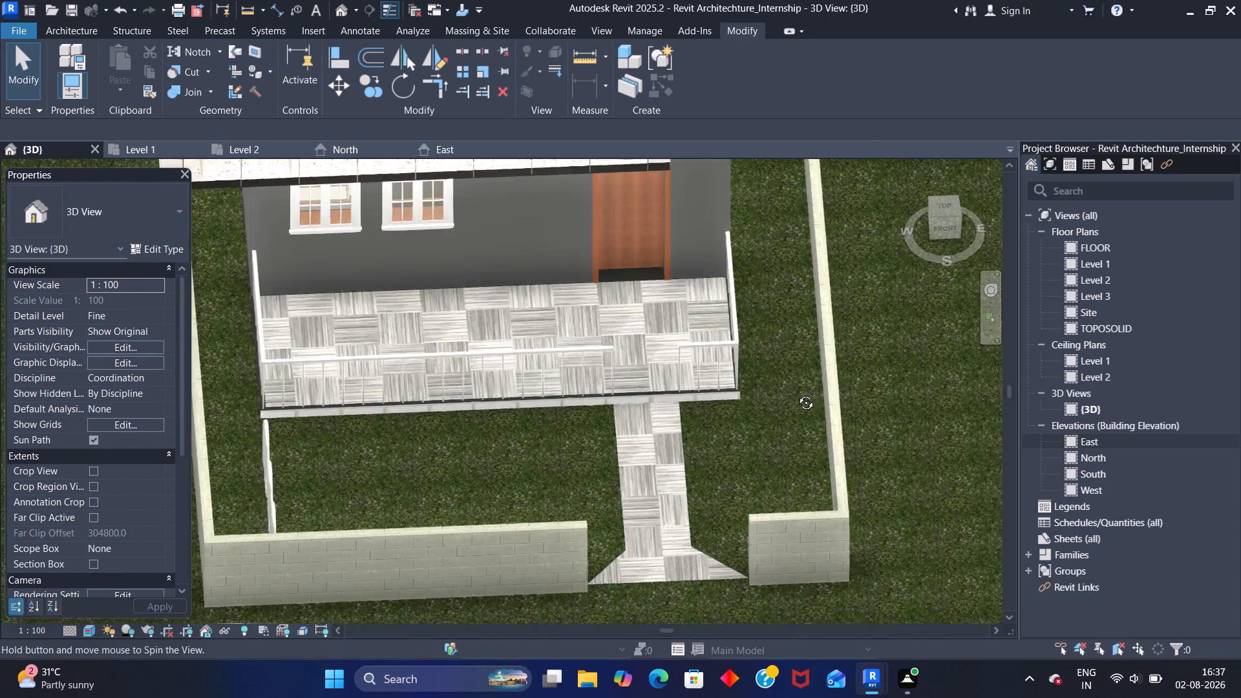
middle_click_drag(796, 393, 781, 397, "shift")
middle_click_drag(692, 366, 923, 266)
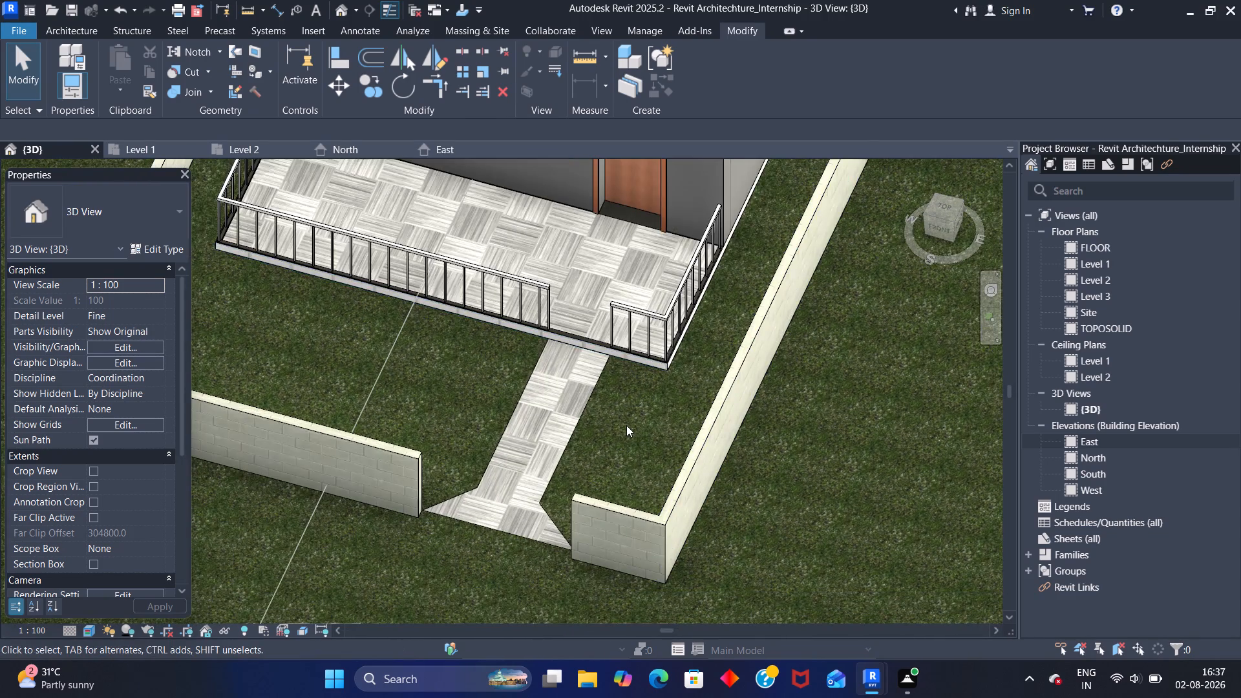
scroll(631, 425, "down", 12)
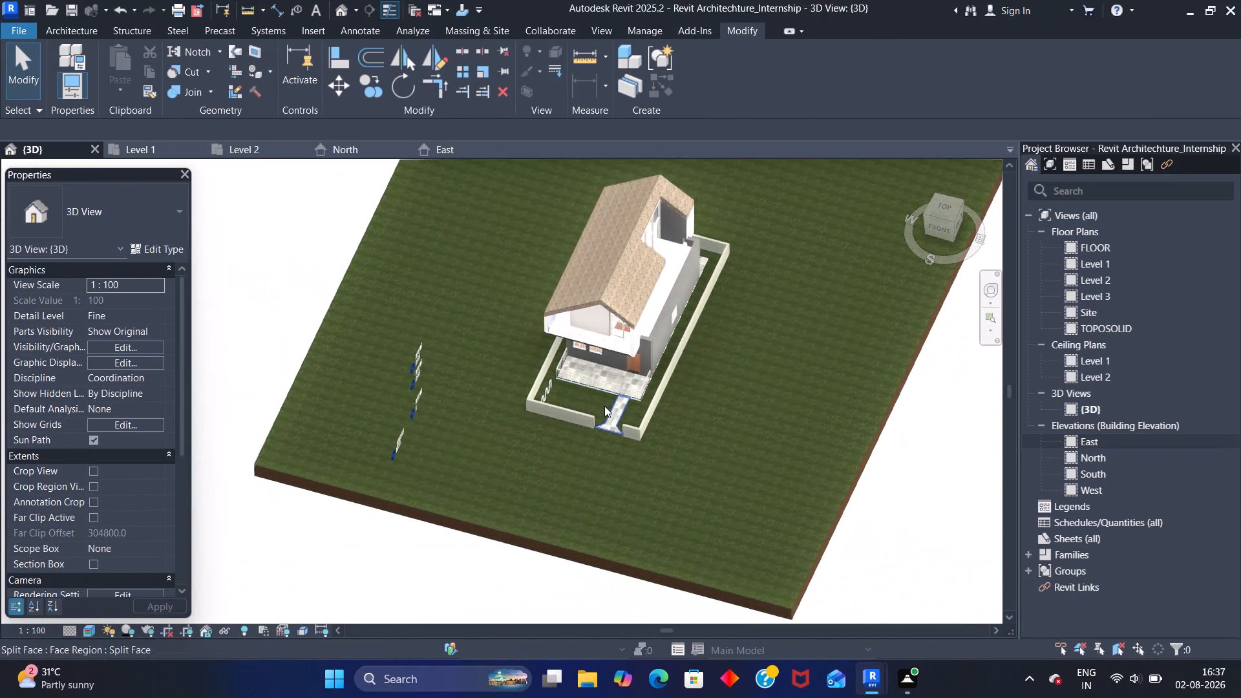
scroll(582, 380, "down", 1)
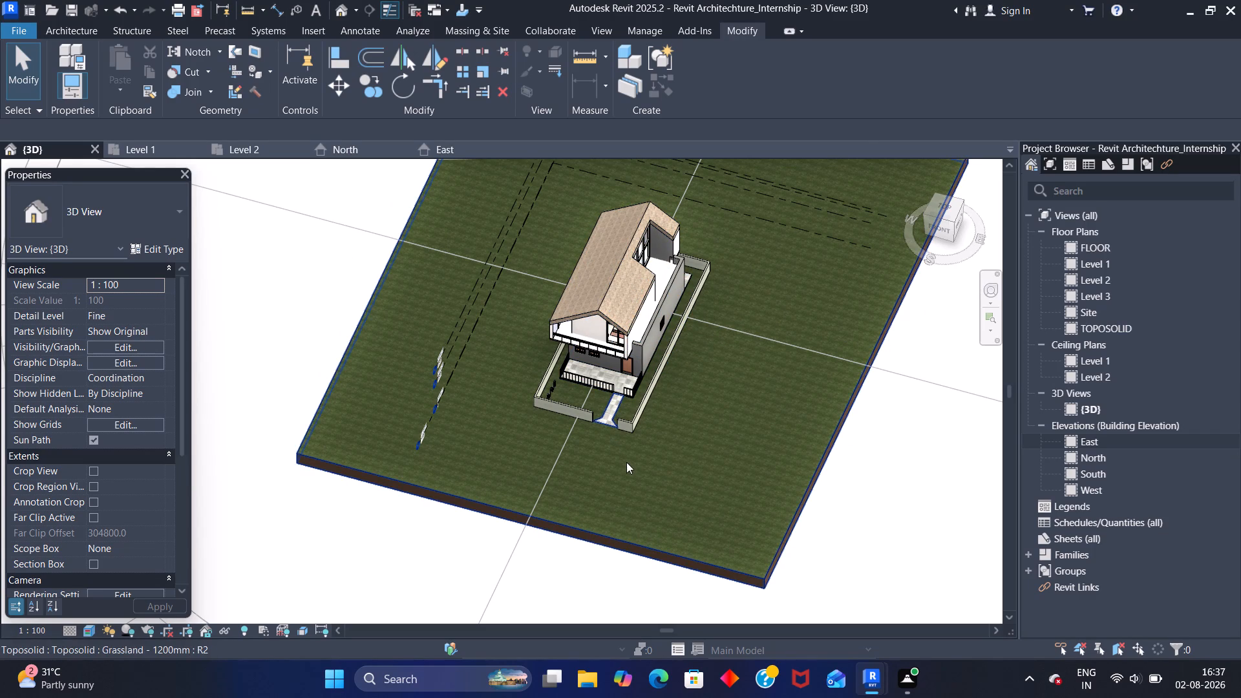
middle_click_drag(630, 472, 631, 379)
scroll(653, 405, "down", 2)
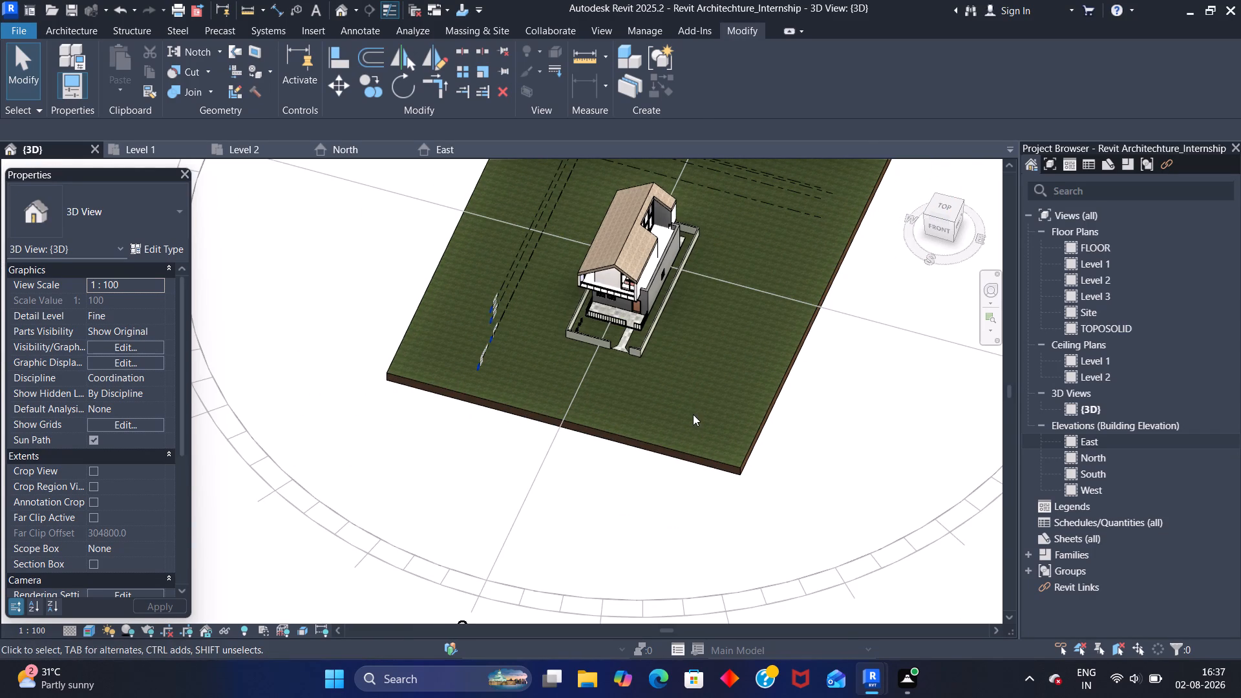
middle_click_drag(684, 403, 771, 392, "shift")
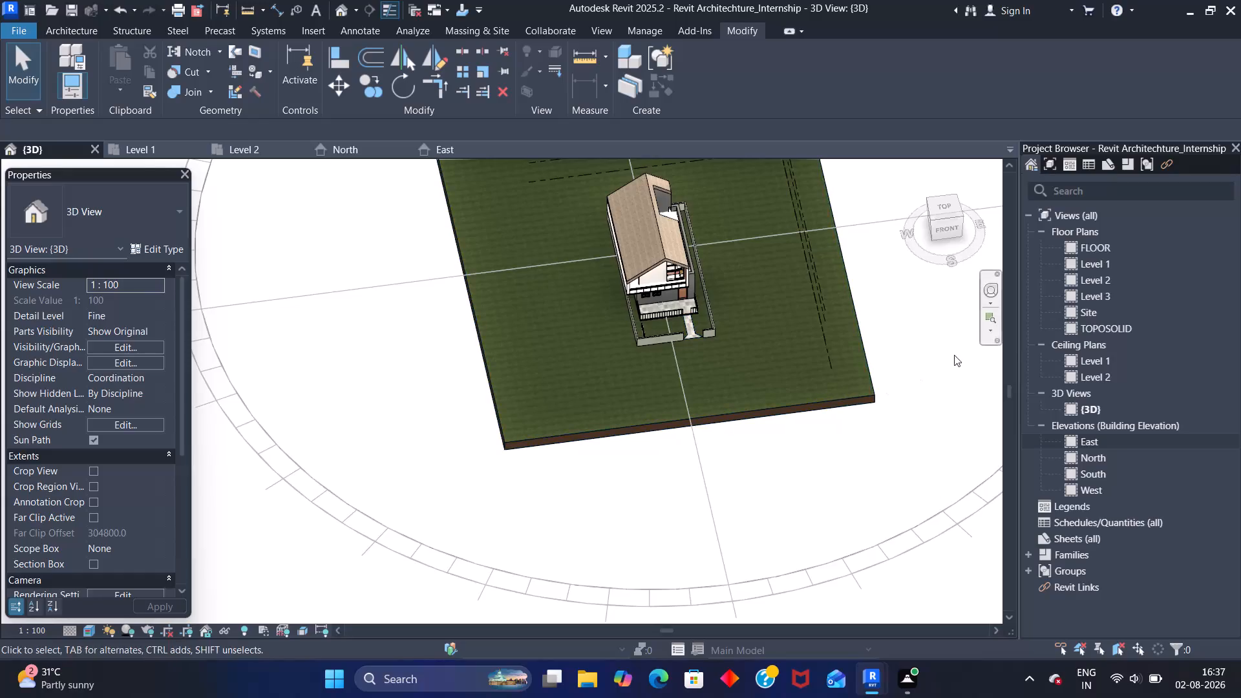
Open the FLOOR floor plan view.
double_click(1098, 323)
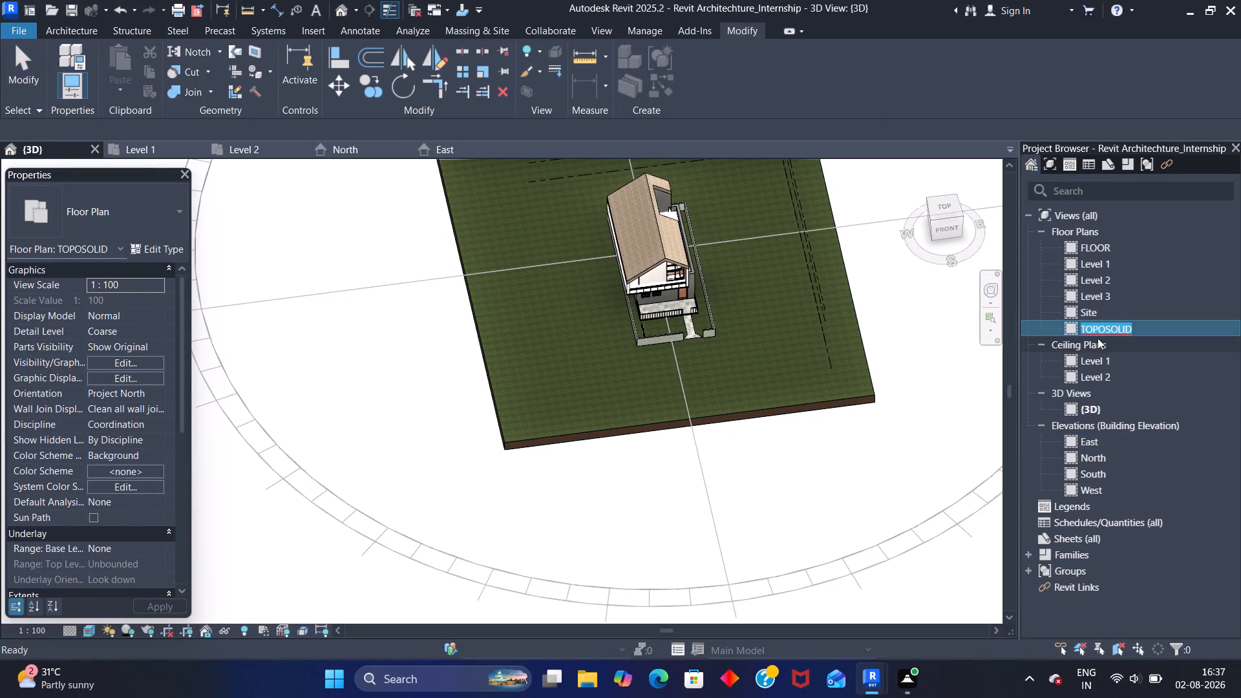
left_click(1157, 319)
left_click(1162, 320)
left_click(1132, 312)
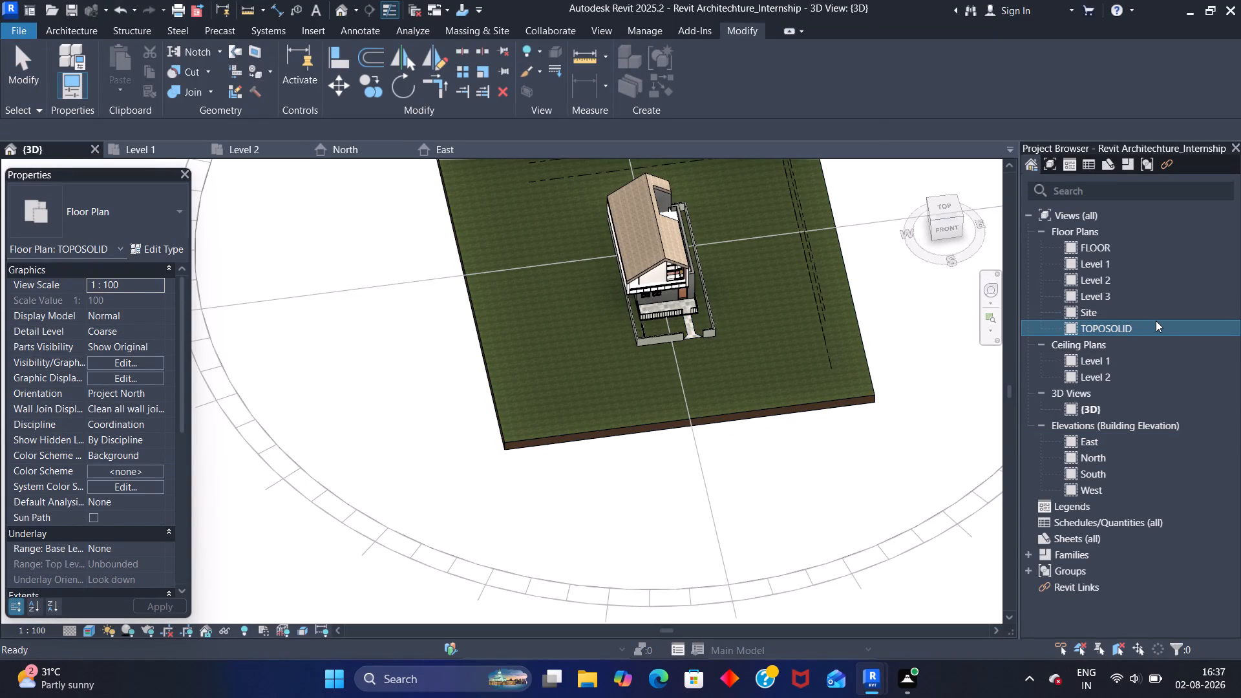
double_click(1156, 321)
left_click(1125, 304)
triple_click(1155, 325)
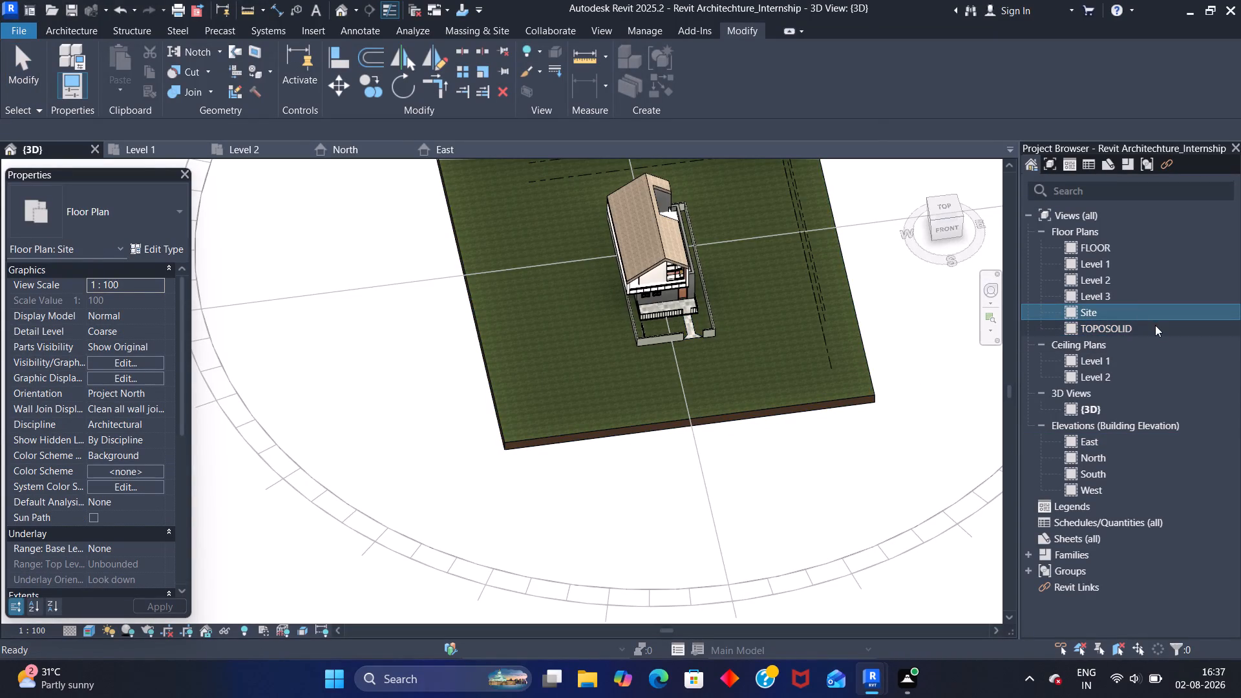
left_click(1158, 327)
left_click_drag(1138, 284, 1133, 277)
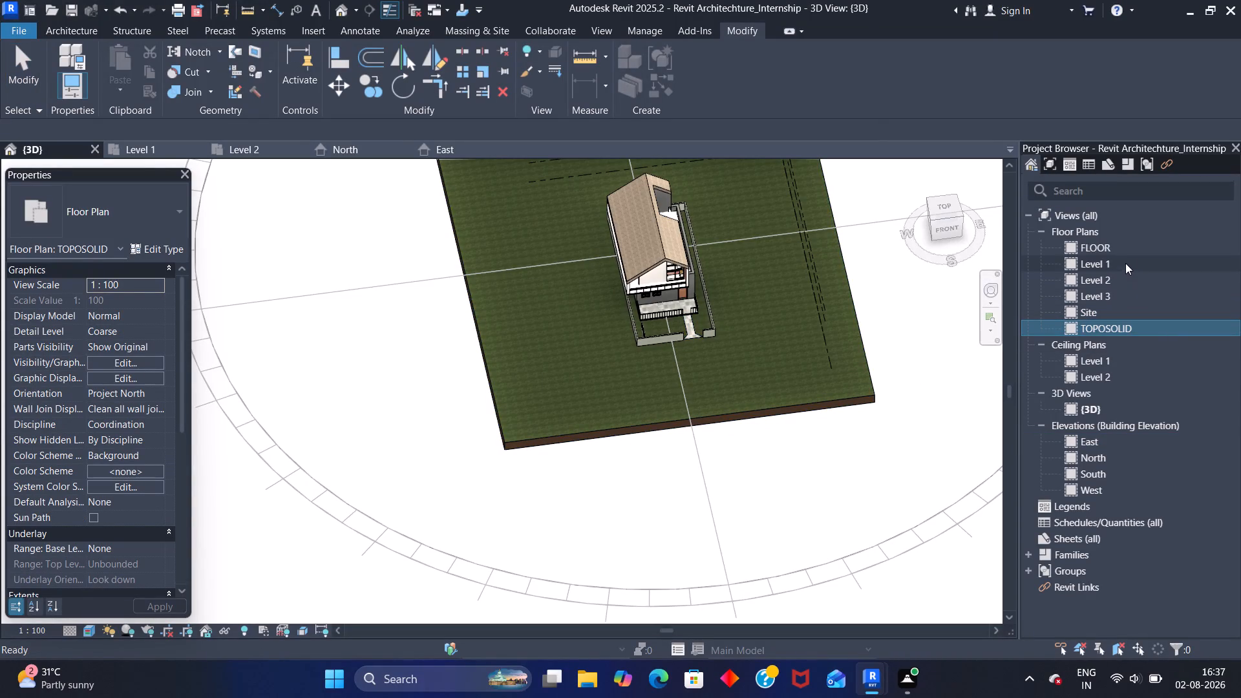
double_click(1116, 242)
left_click(1119, 242)
scroll(665, 436, "down", 1)
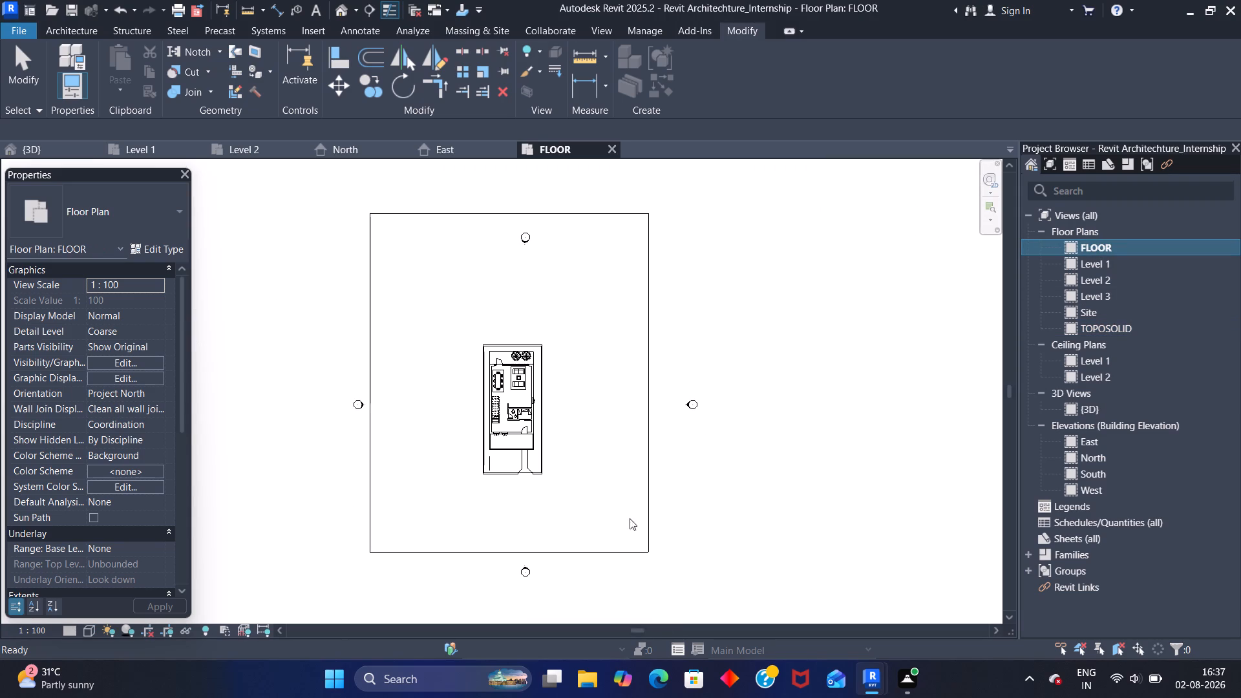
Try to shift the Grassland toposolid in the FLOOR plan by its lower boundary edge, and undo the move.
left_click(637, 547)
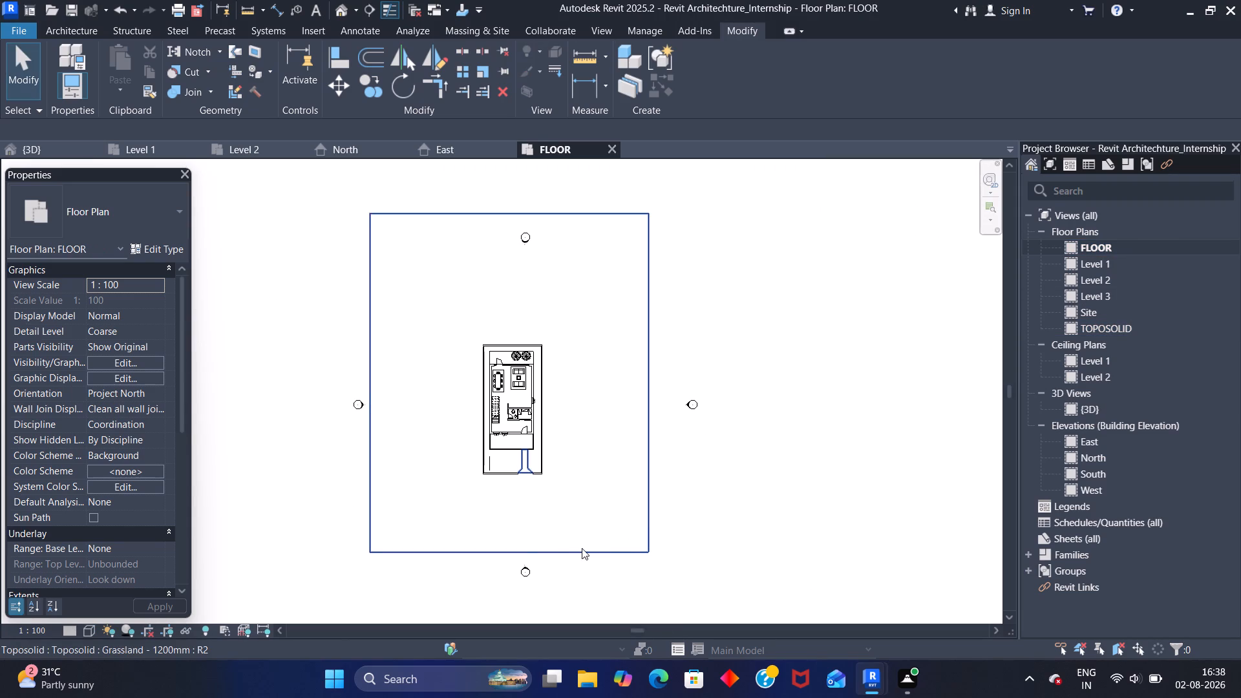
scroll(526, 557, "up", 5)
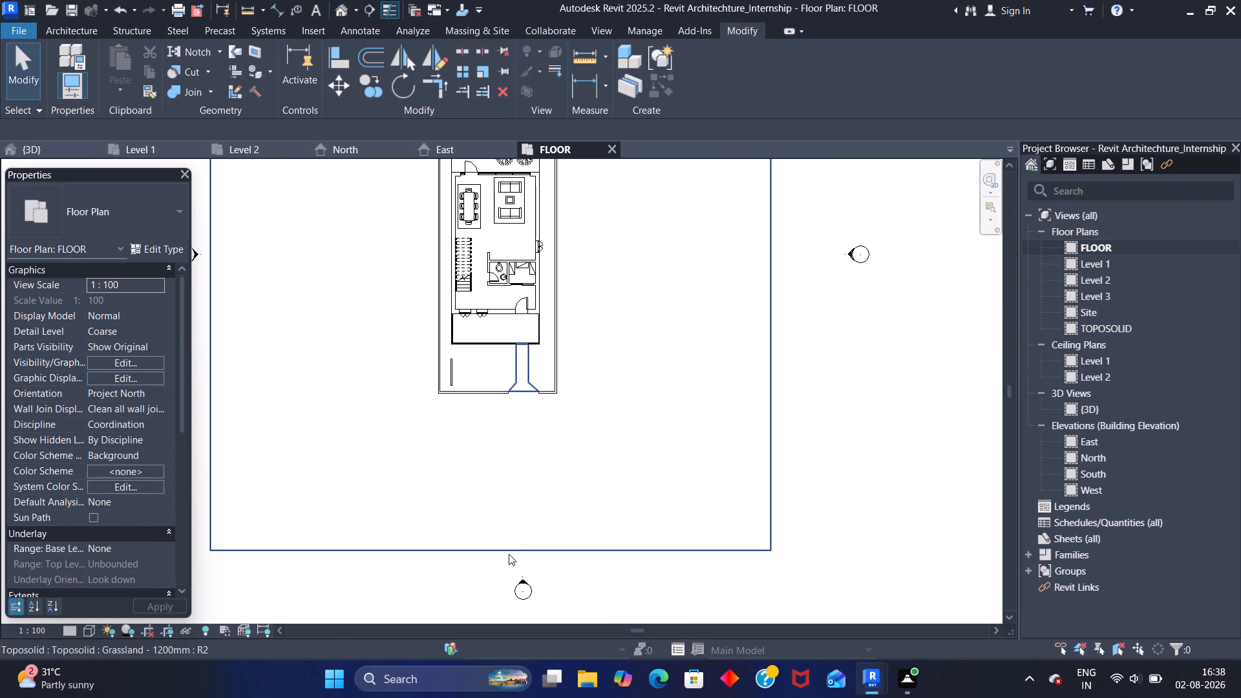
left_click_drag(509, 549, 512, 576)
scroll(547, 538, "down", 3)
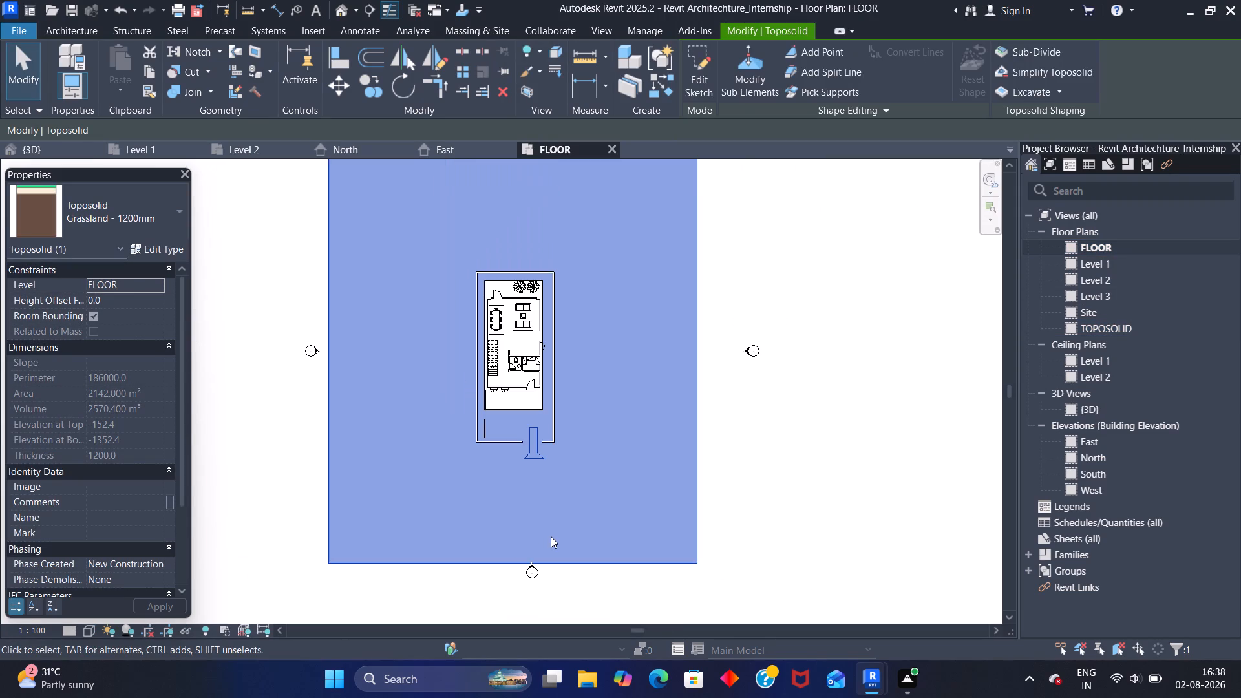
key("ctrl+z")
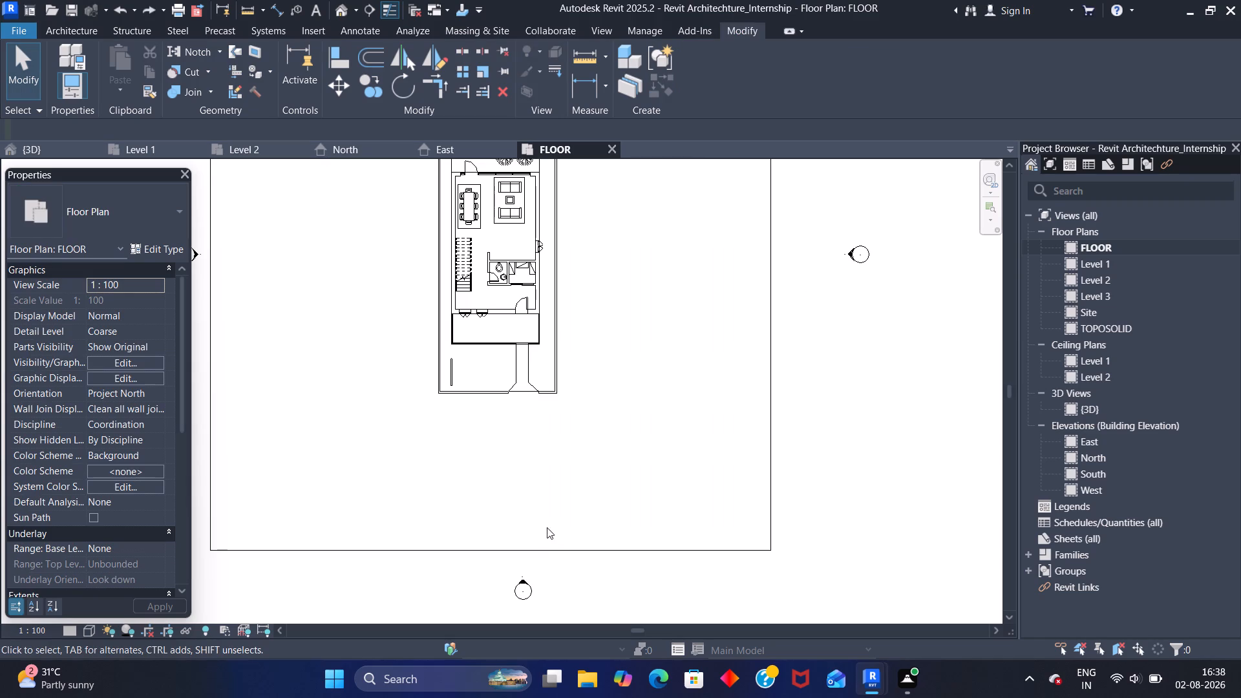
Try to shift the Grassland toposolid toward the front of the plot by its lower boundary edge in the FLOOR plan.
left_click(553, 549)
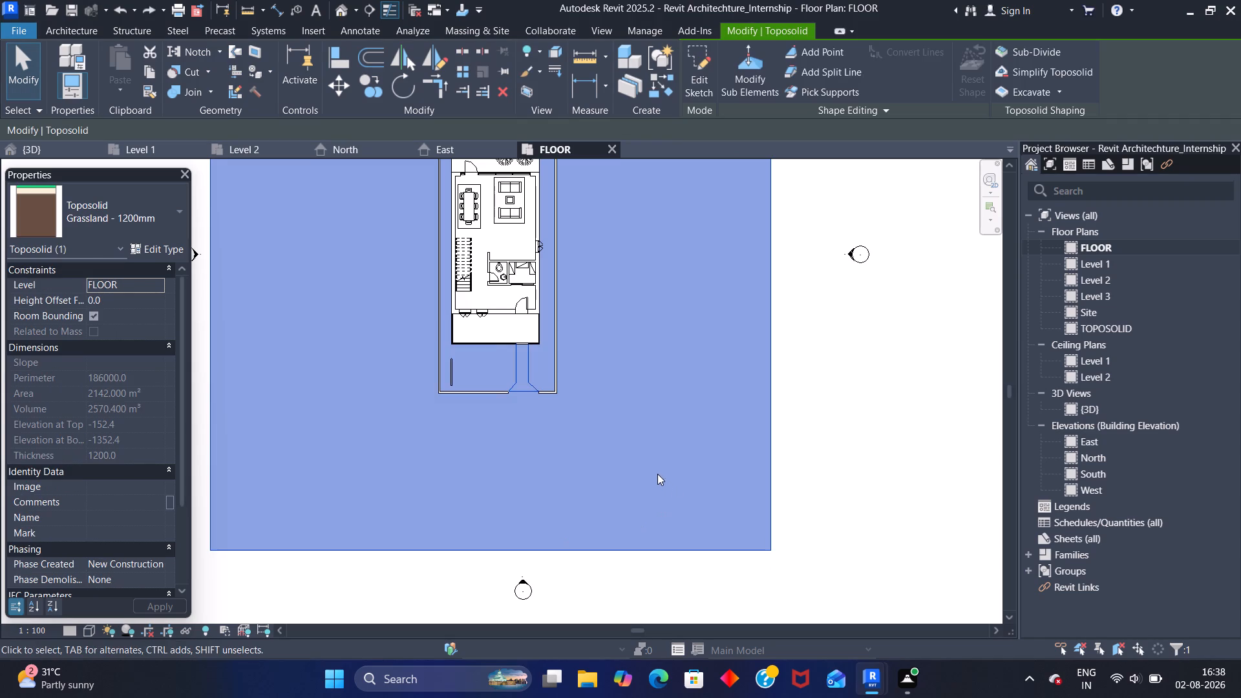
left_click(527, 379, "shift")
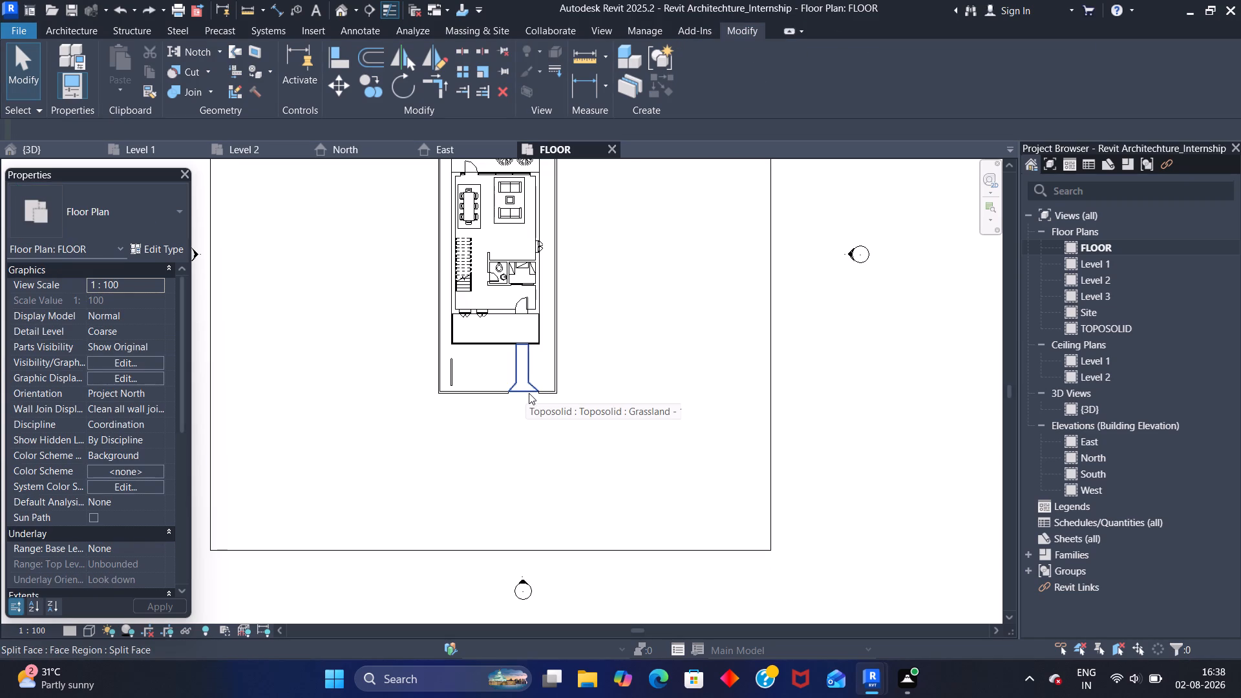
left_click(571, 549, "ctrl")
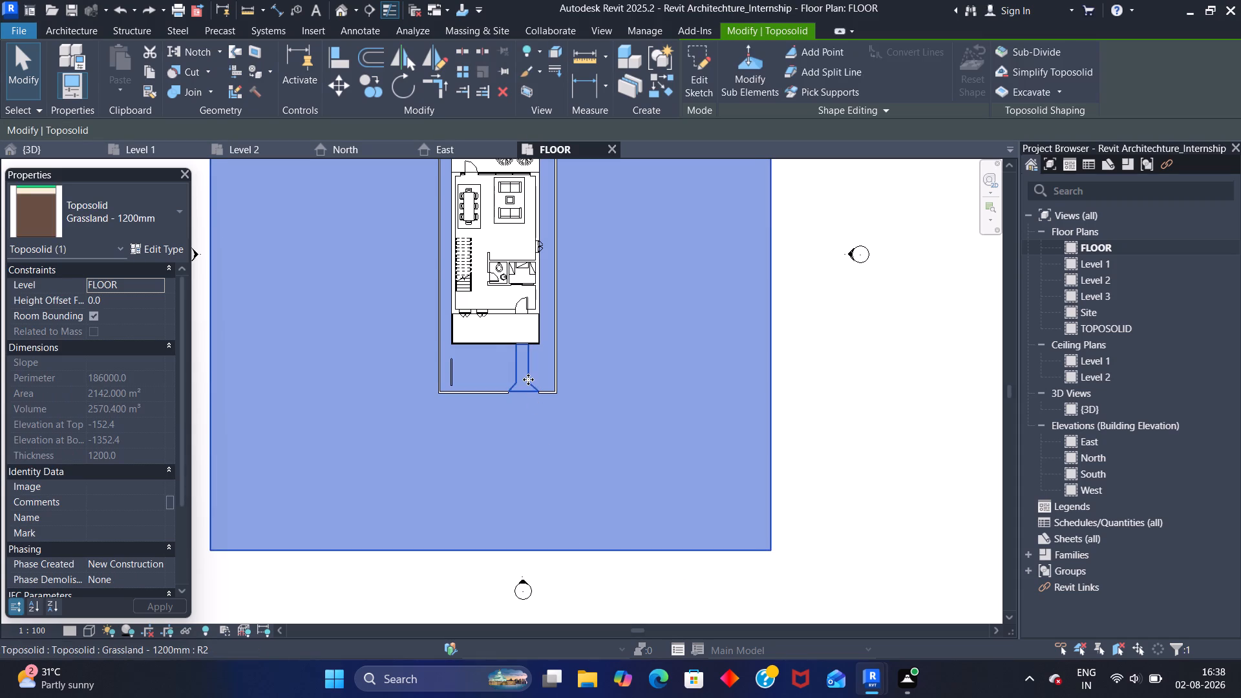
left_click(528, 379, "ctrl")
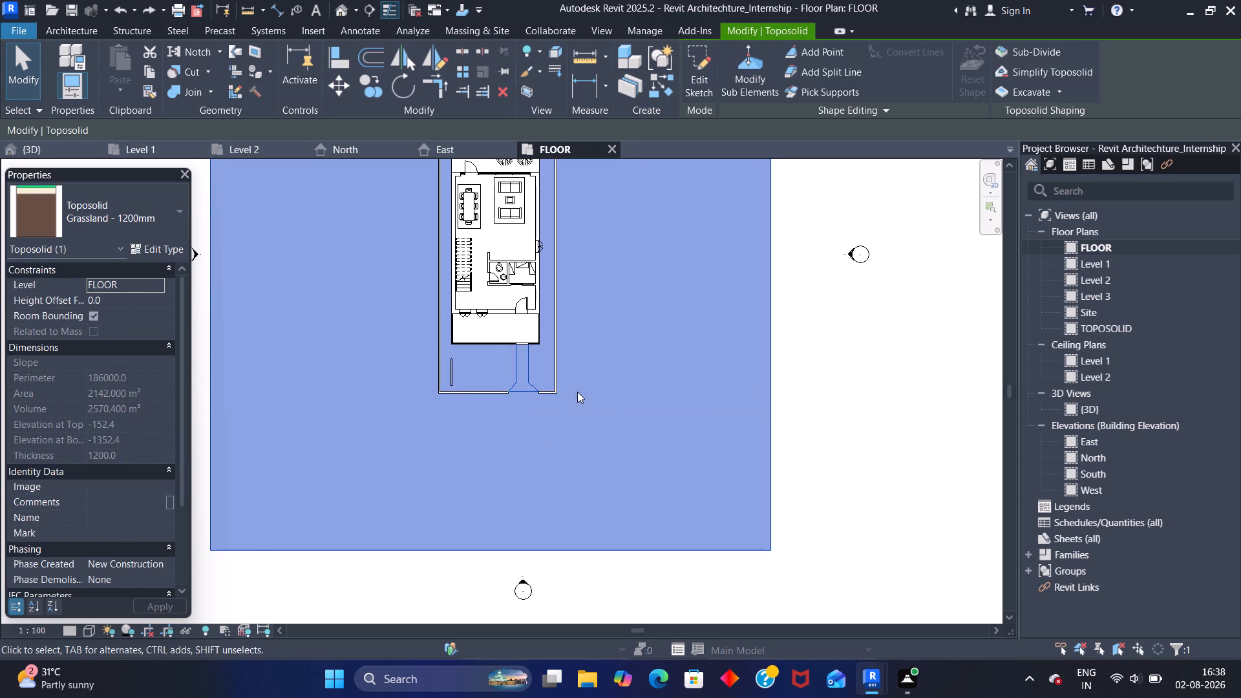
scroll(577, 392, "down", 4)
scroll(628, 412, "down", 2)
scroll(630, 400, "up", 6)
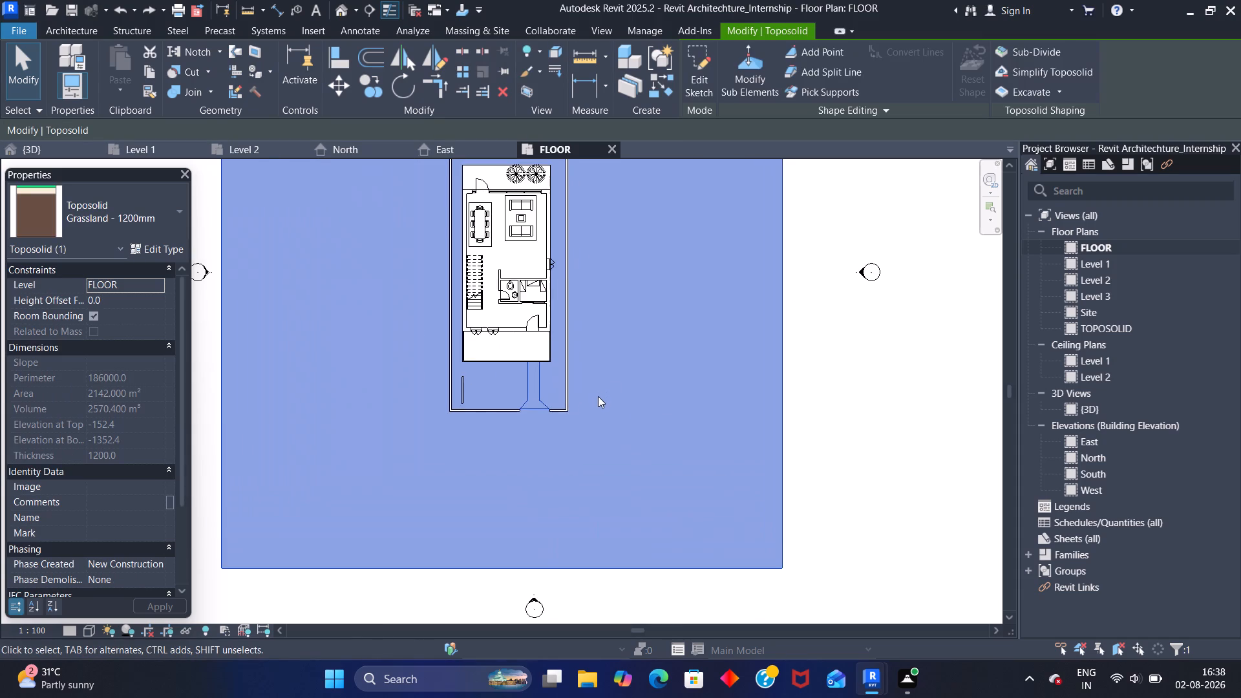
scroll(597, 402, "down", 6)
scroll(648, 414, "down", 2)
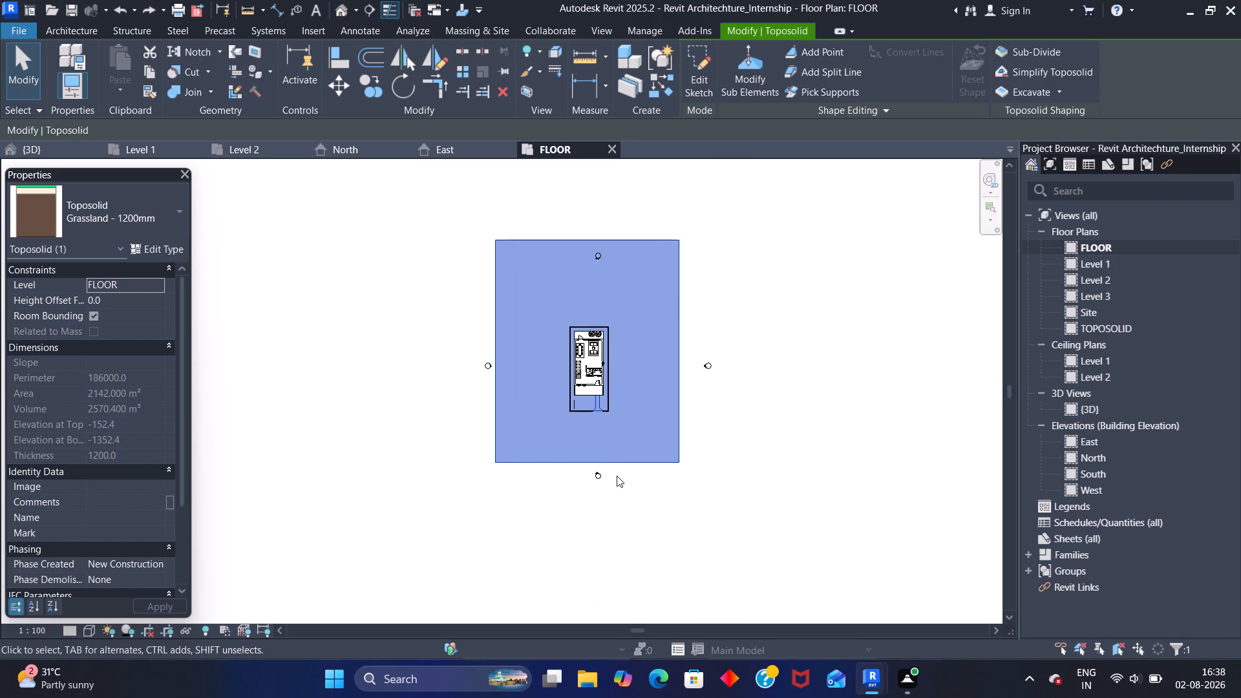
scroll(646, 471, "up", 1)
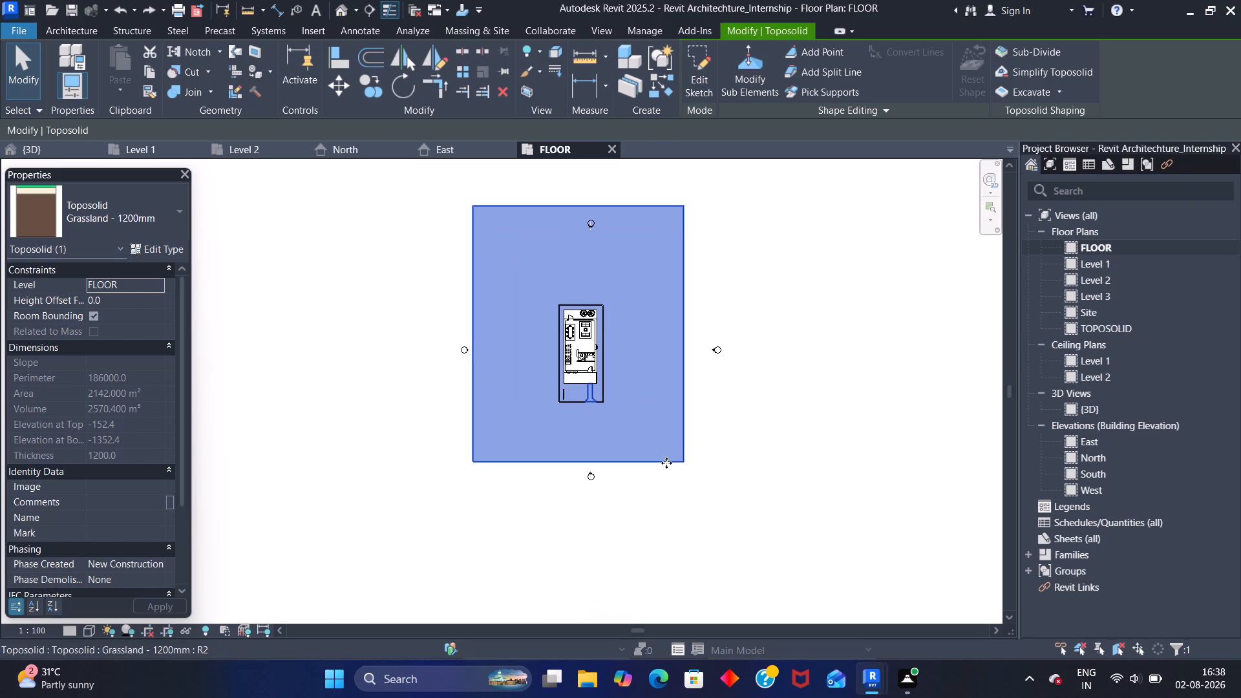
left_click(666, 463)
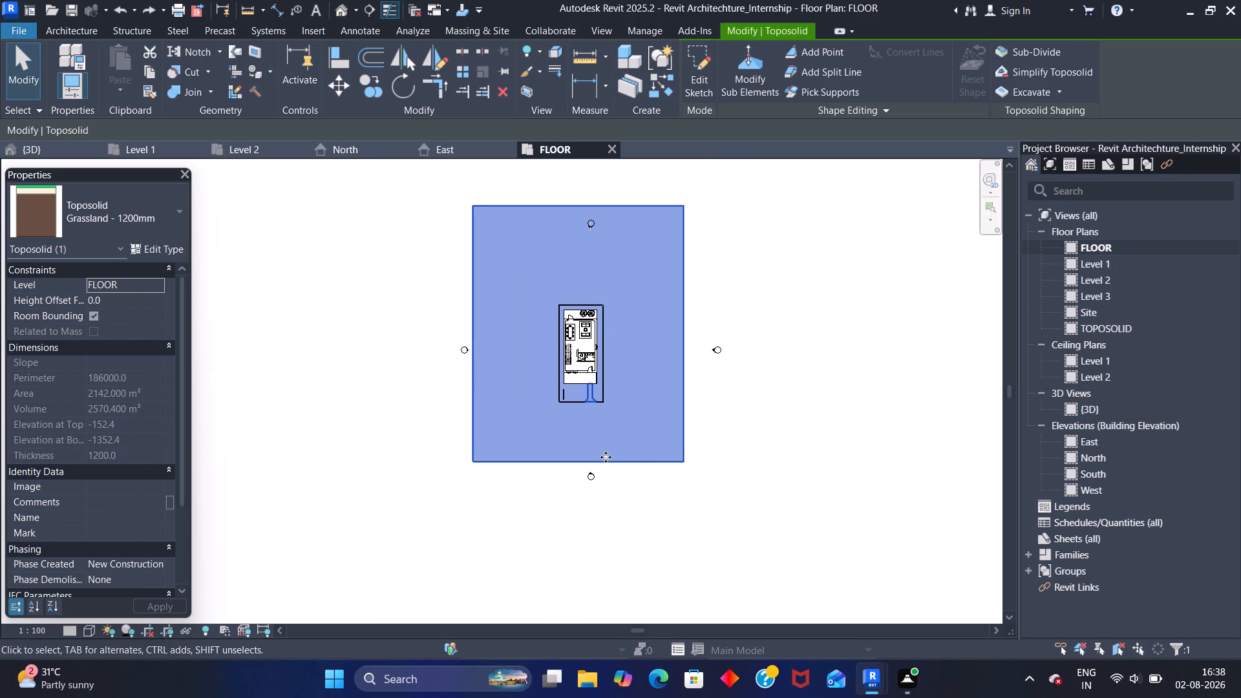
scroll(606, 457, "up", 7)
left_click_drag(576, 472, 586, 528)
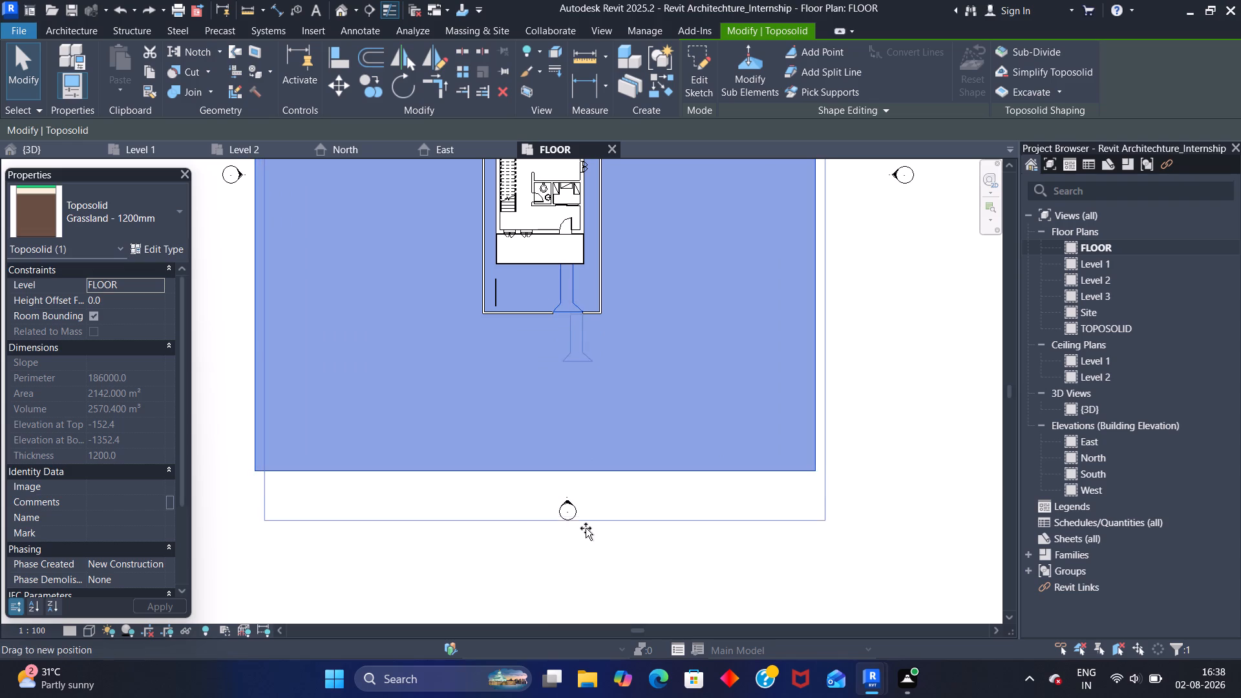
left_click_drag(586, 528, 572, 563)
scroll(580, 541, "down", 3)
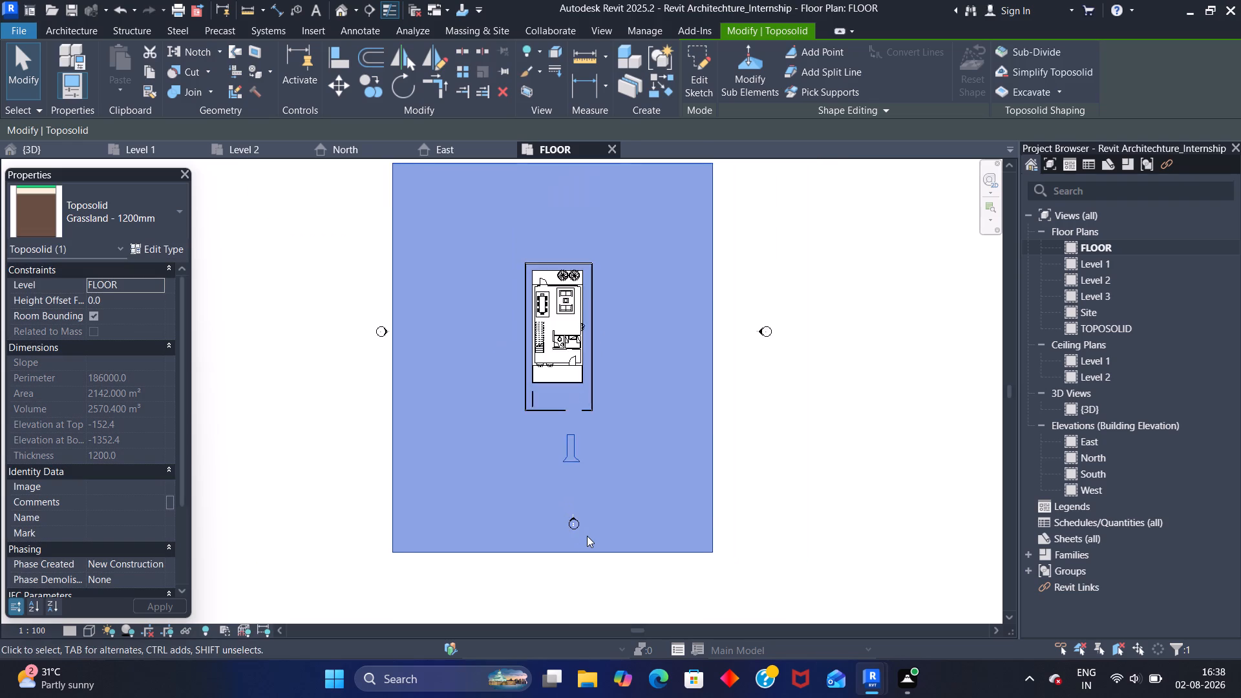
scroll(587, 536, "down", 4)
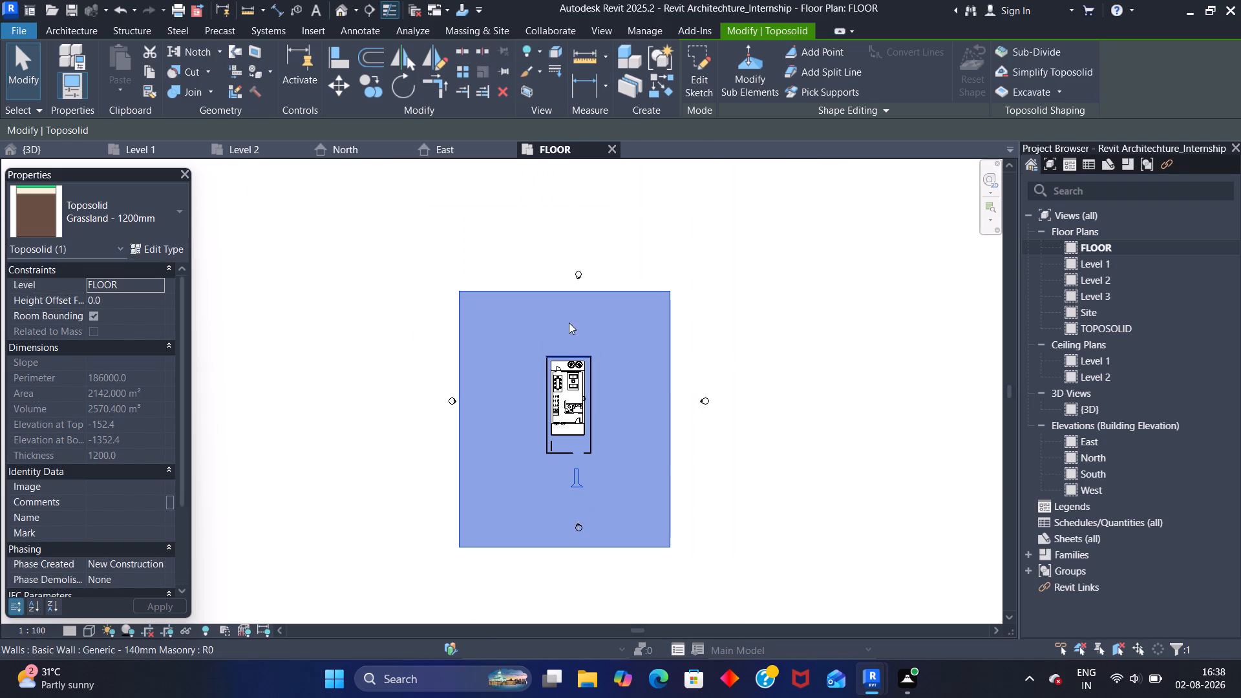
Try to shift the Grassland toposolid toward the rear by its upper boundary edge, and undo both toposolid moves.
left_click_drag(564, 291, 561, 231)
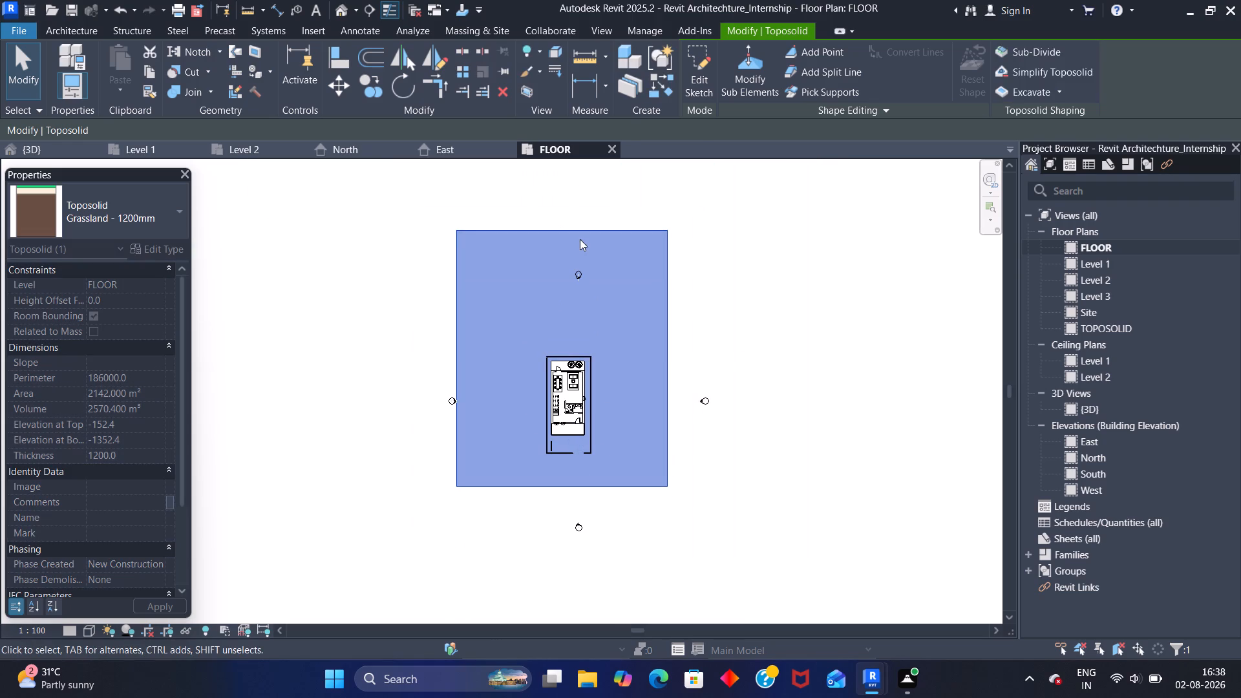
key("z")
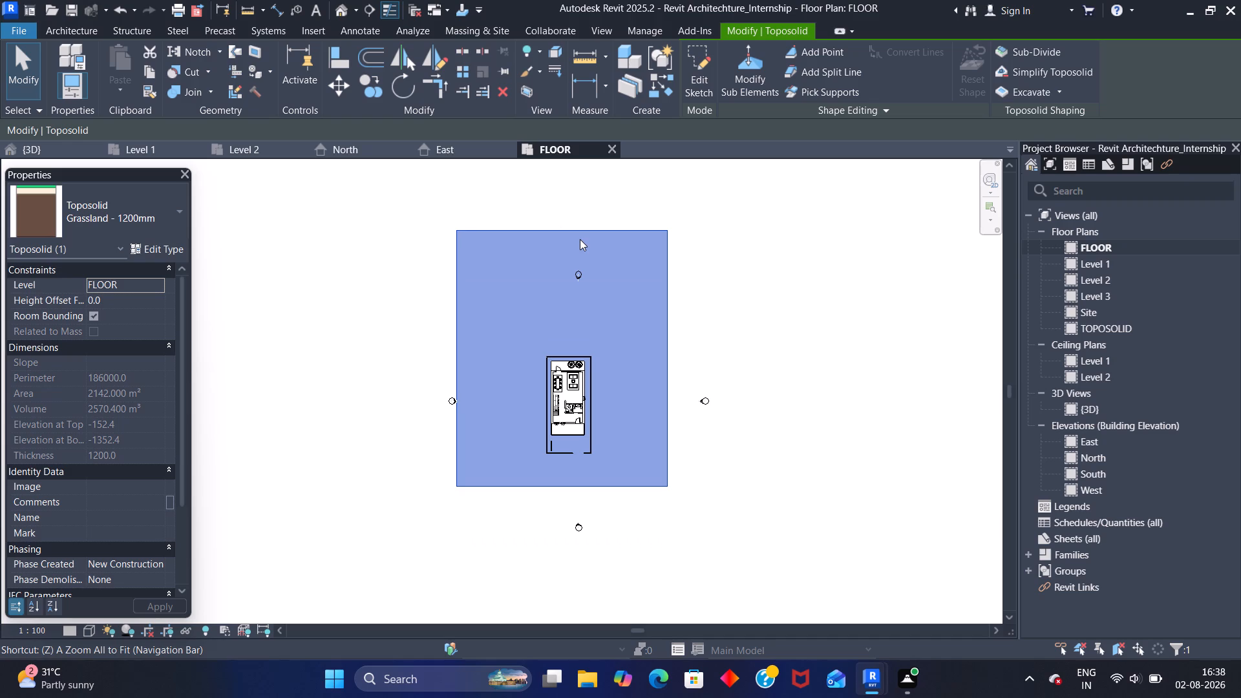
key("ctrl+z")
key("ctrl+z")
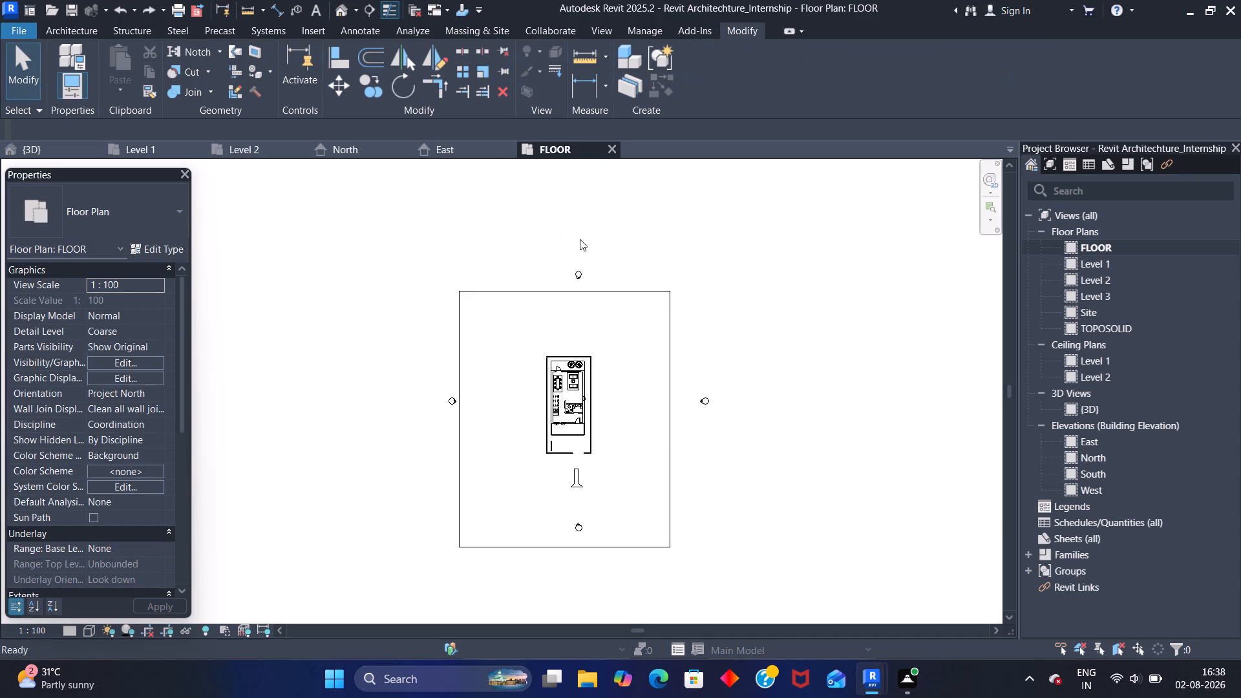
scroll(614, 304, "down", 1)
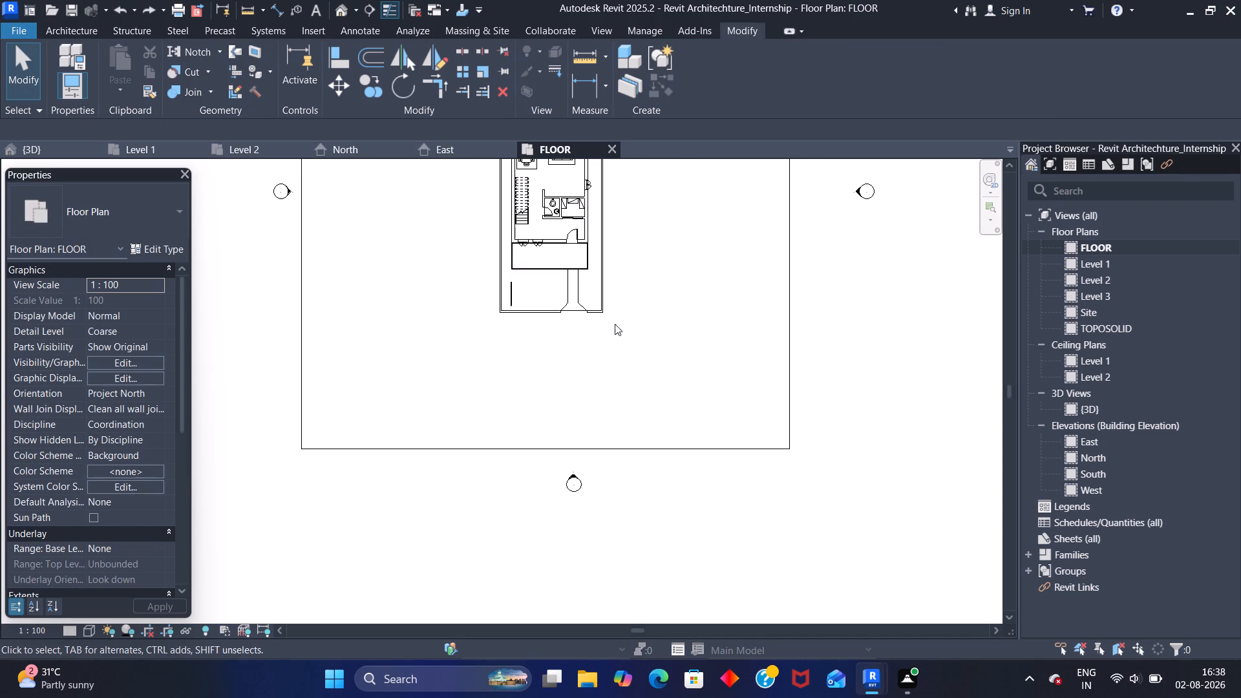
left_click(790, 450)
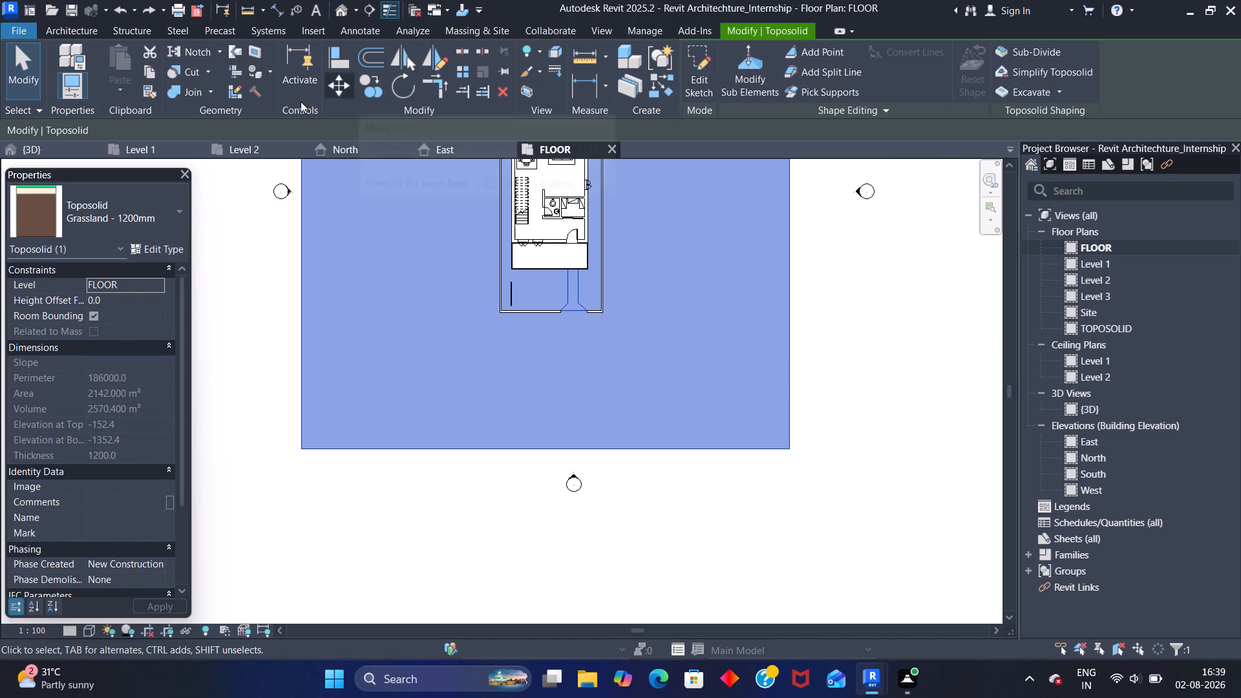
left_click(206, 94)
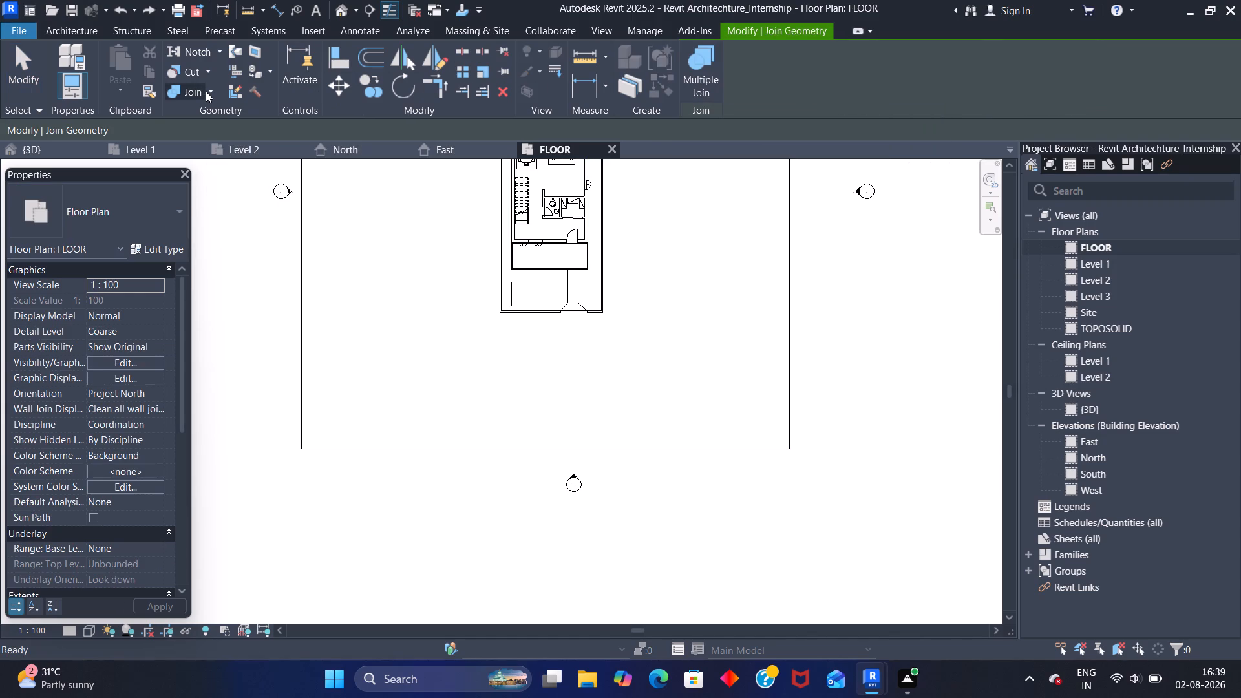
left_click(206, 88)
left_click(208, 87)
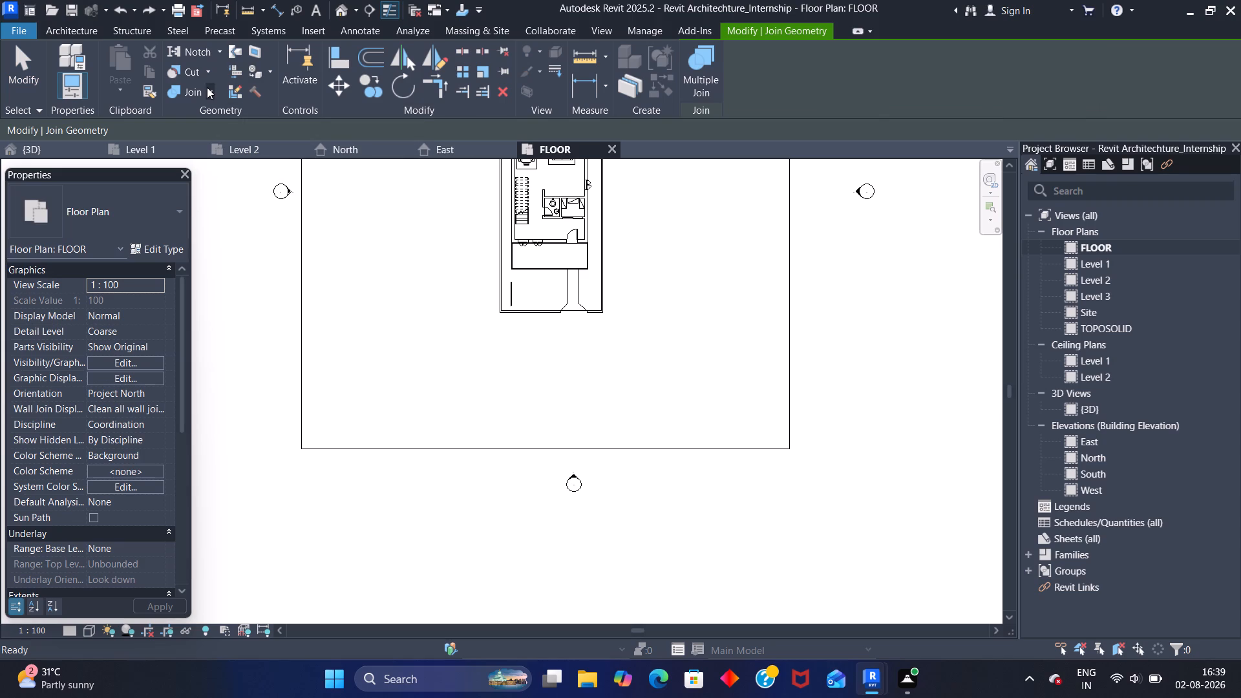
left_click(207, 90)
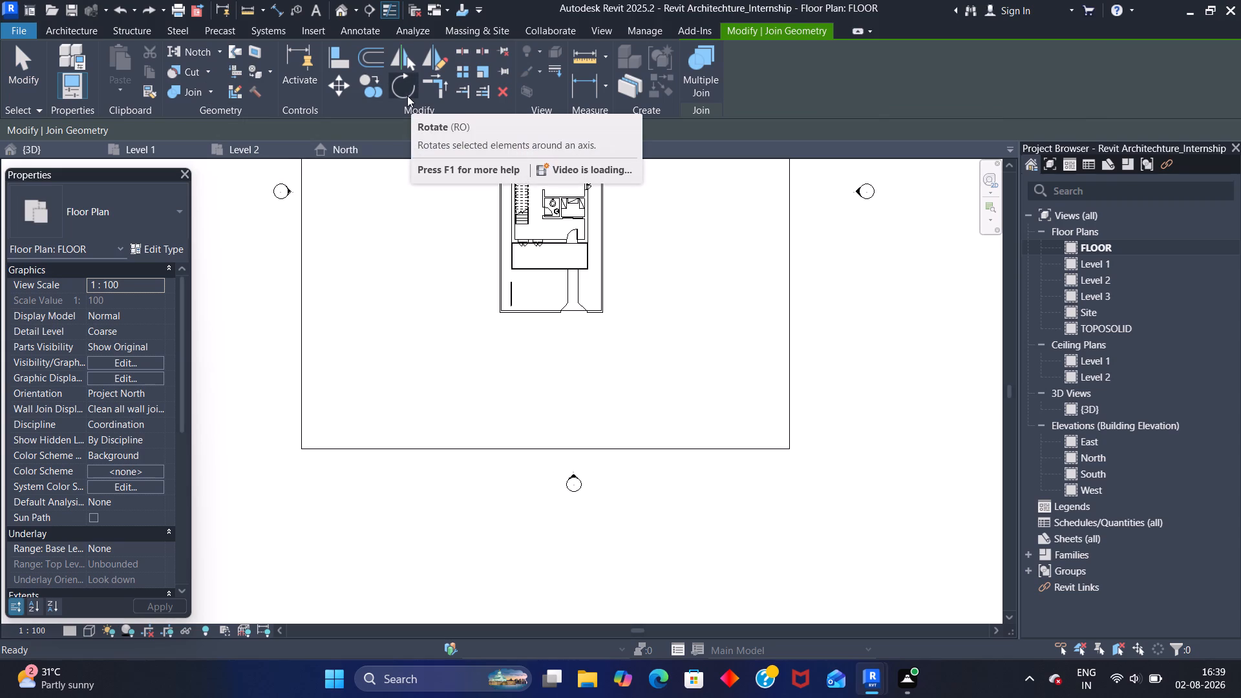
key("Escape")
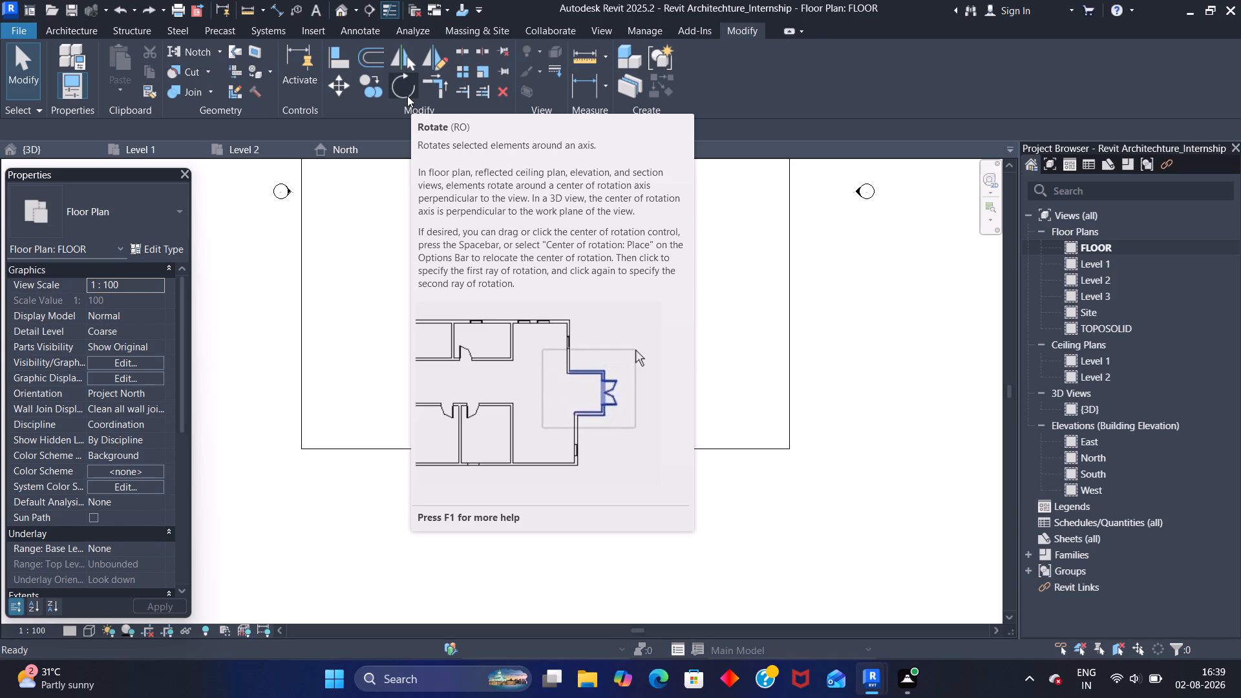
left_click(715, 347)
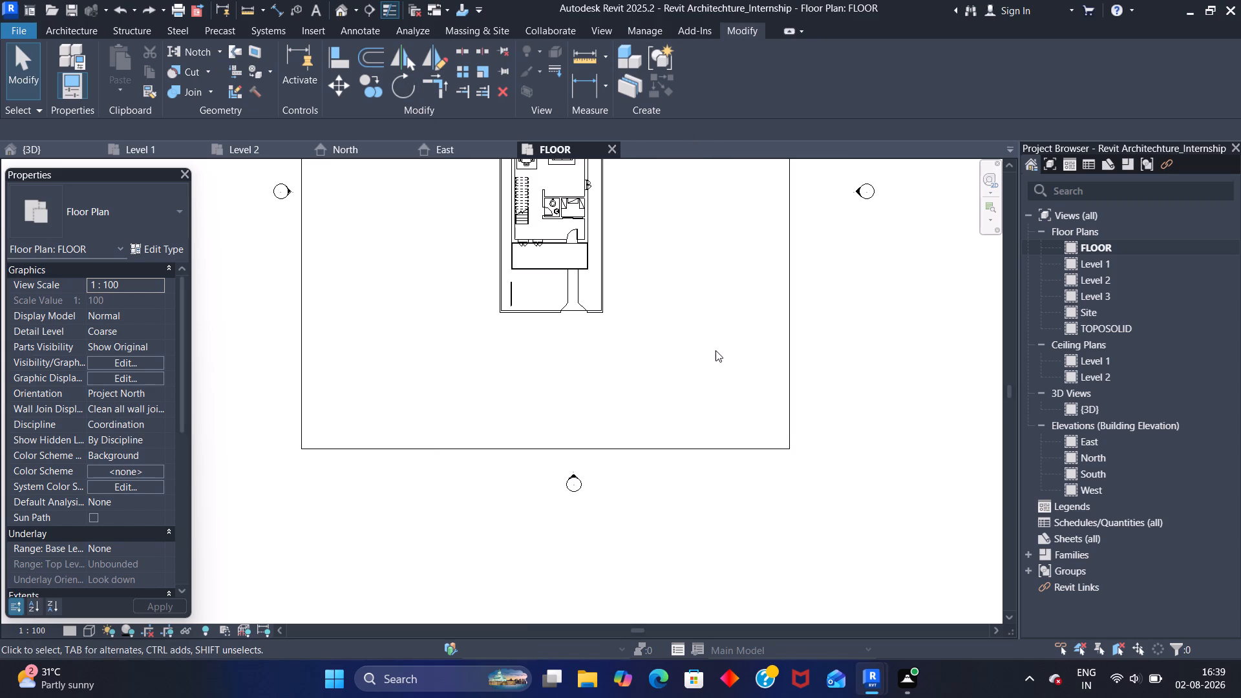
Select the Grassland toposolid in the FLOOR plan for editing.
left_click(452, 453)
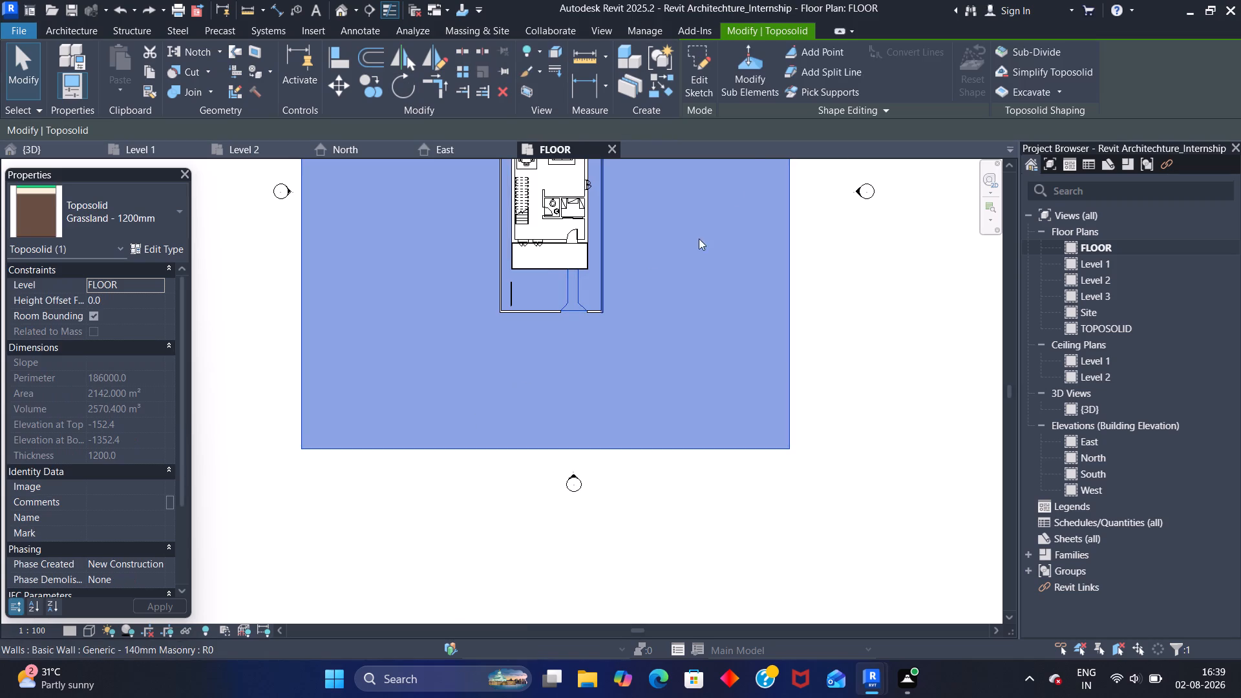
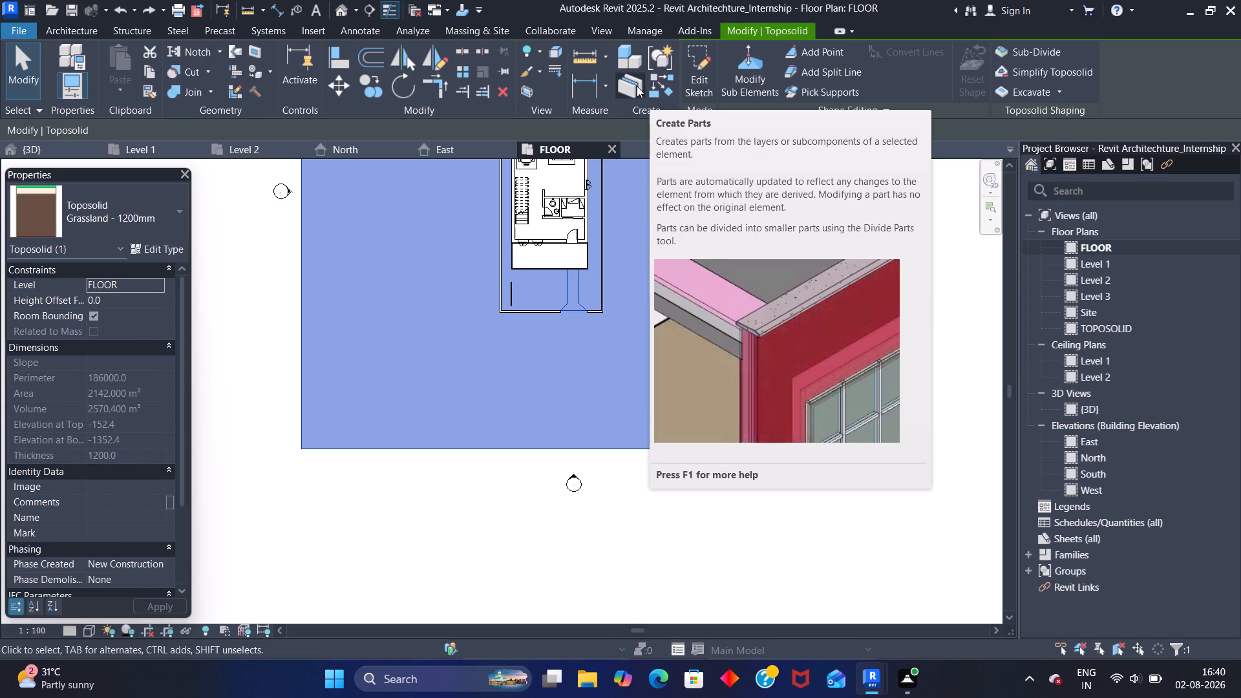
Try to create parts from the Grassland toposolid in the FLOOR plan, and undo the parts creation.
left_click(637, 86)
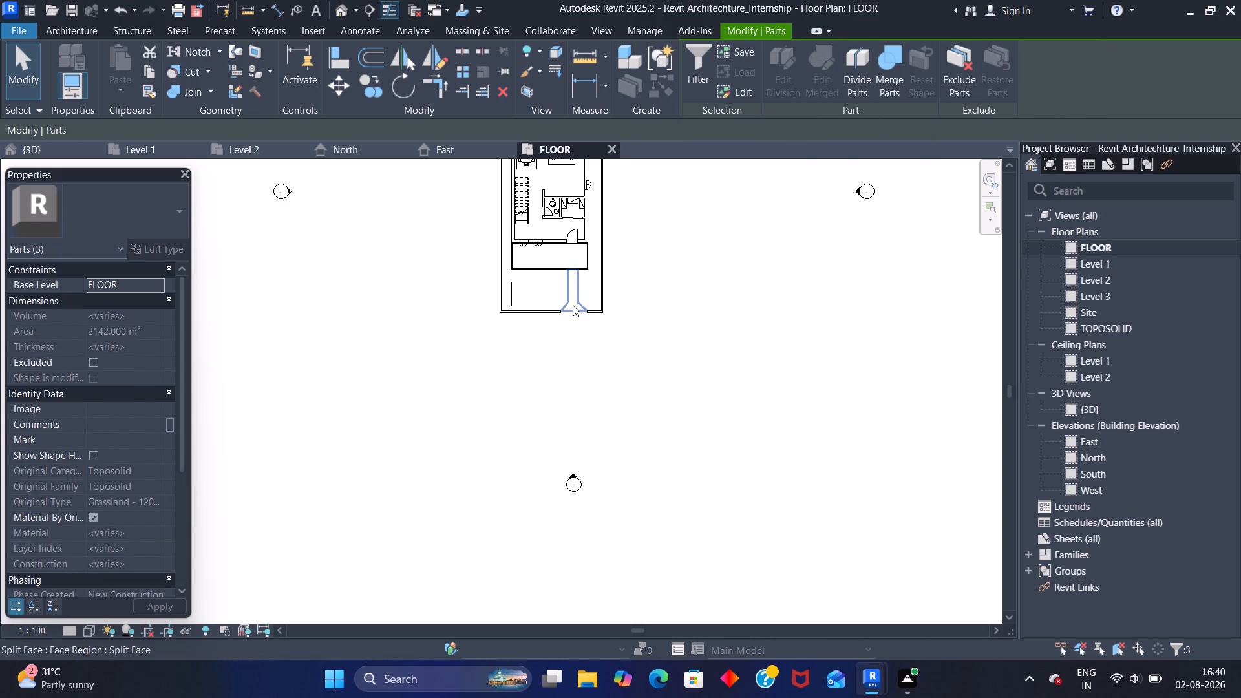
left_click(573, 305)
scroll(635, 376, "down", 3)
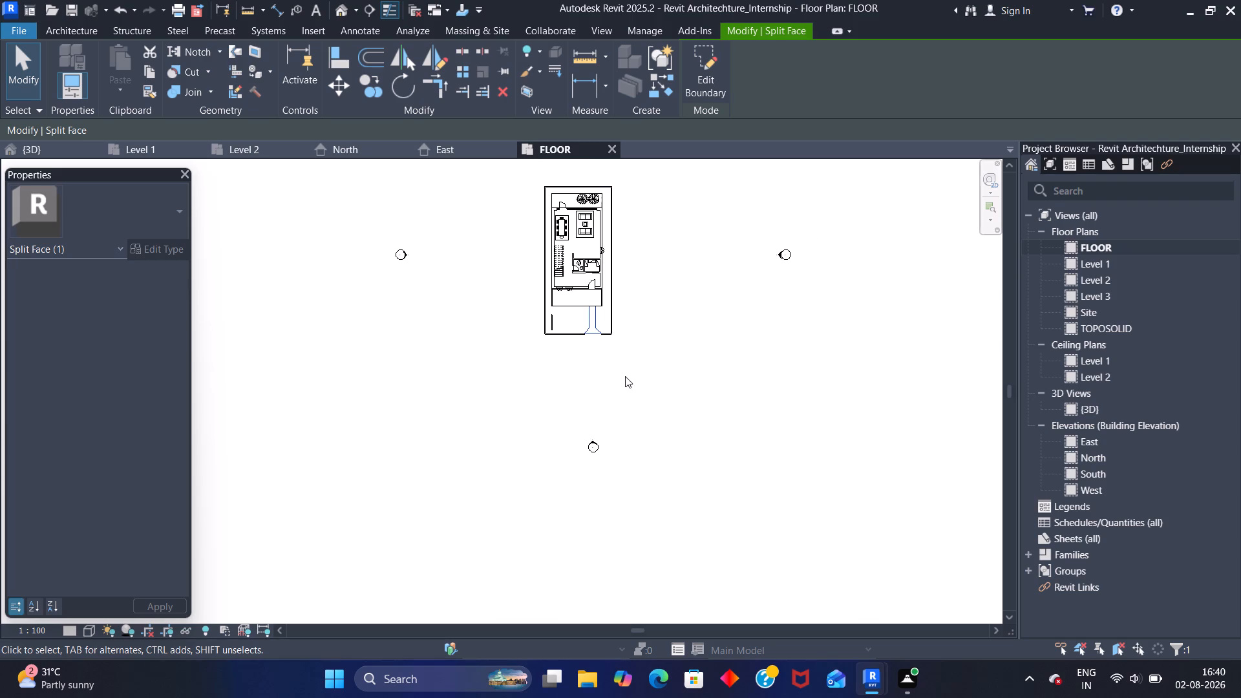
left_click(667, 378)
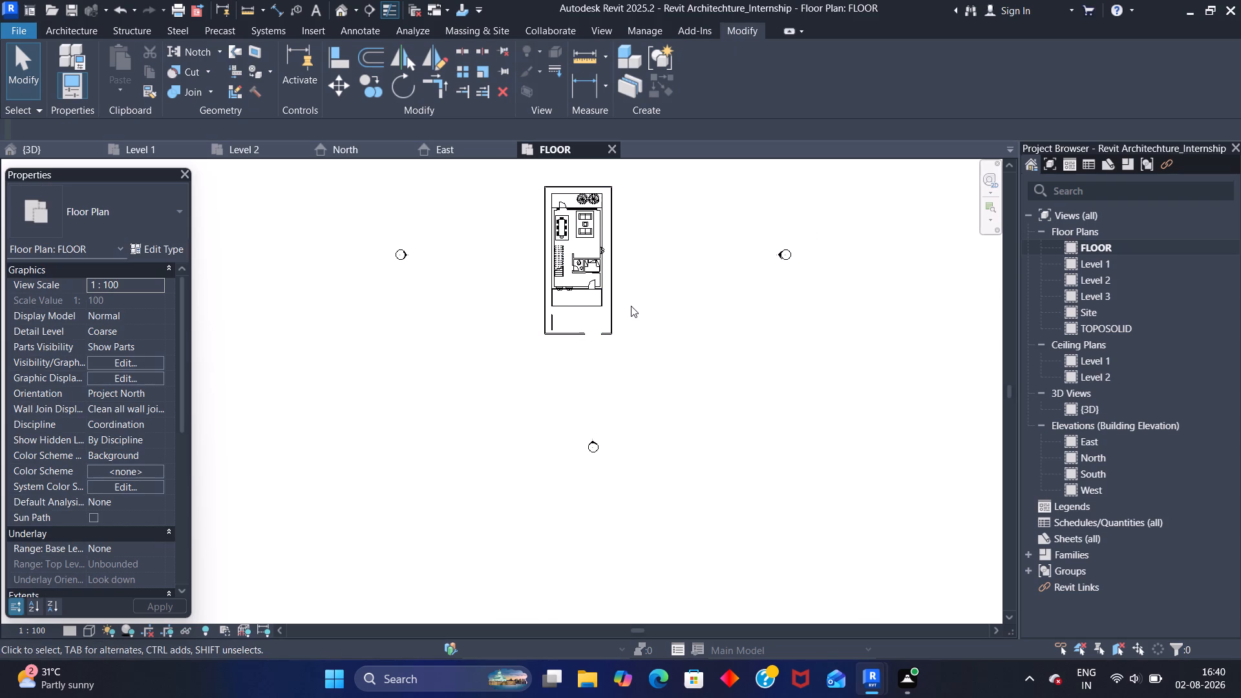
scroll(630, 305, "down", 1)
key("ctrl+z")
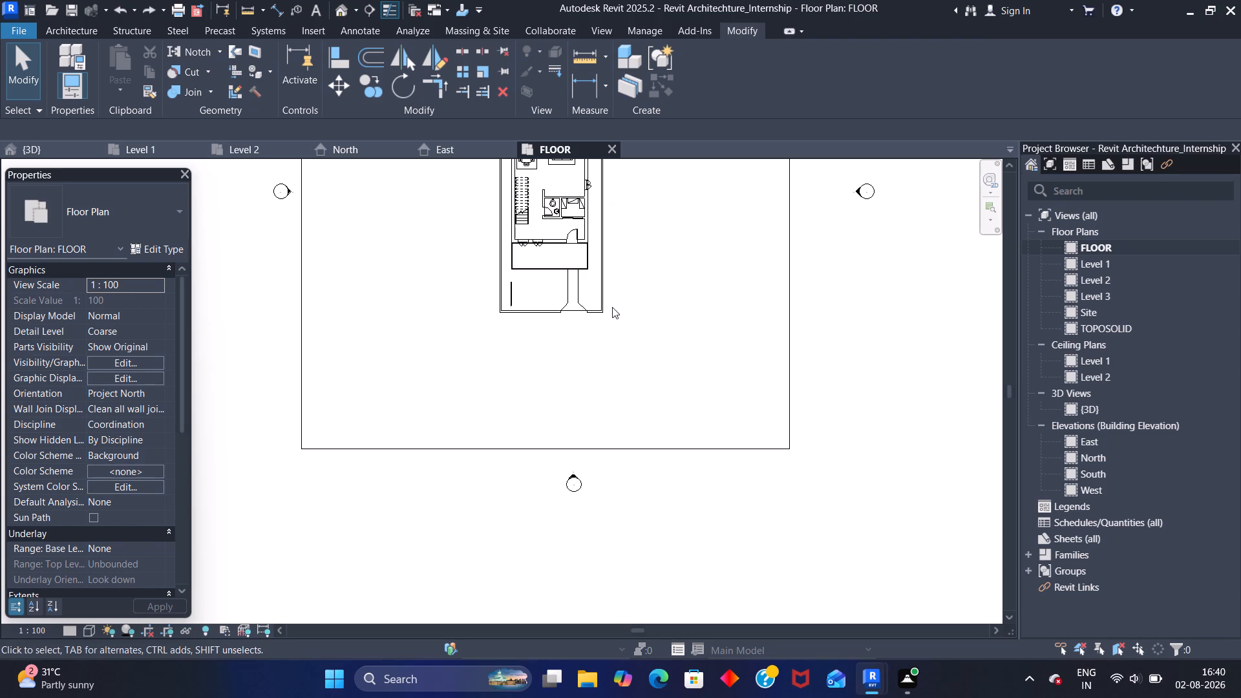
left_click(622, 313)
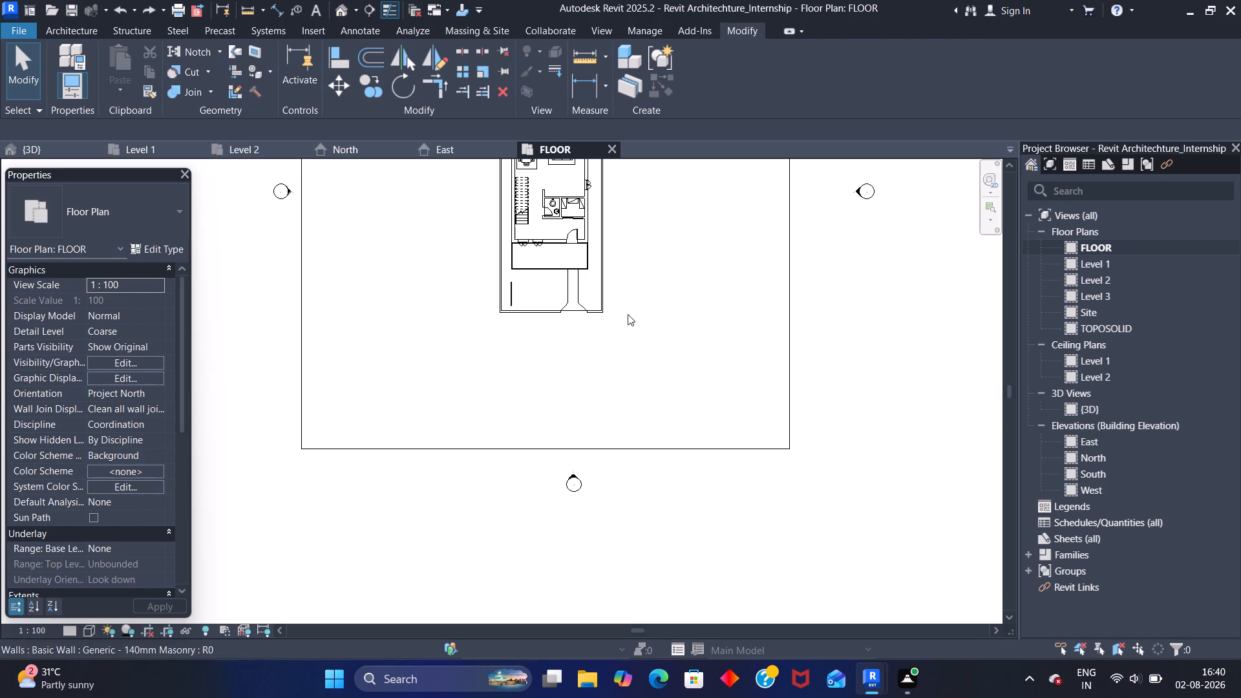
Open the TOPOSOLID floor plan and examine the Grassland toposolid's boundary and the entrance path area.
double_click(1087, 322)
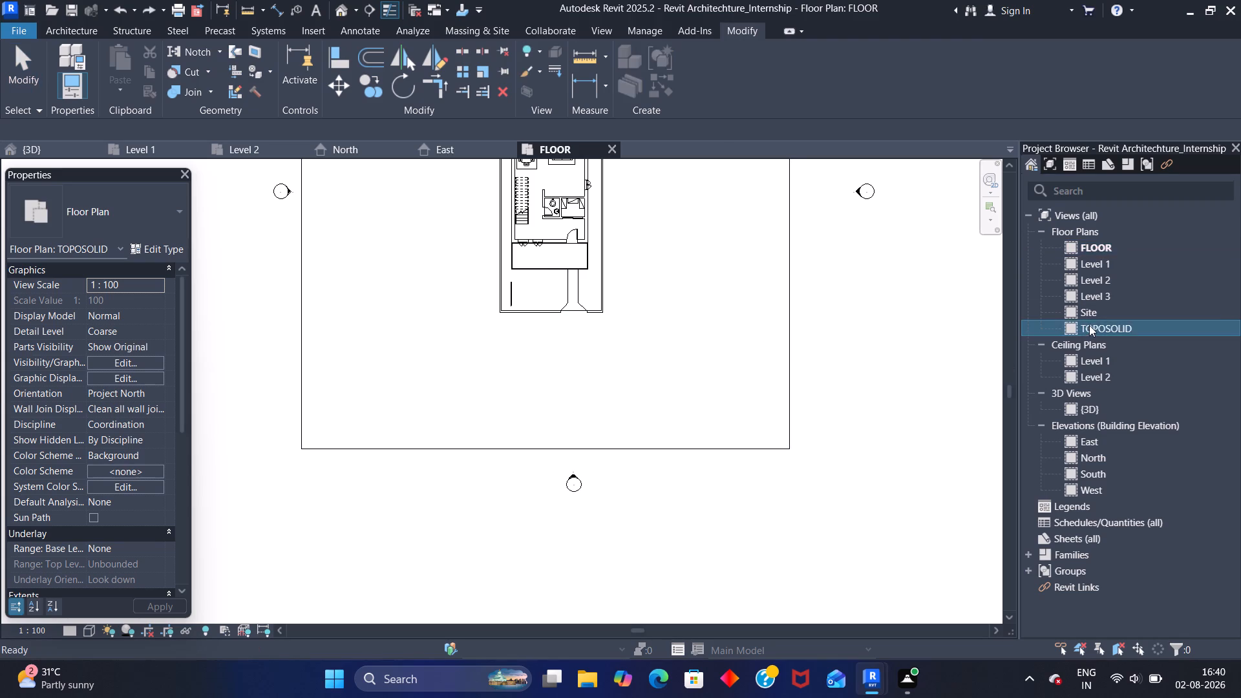
left_click(720, 445)
scroll(582, 298, "up", 3)
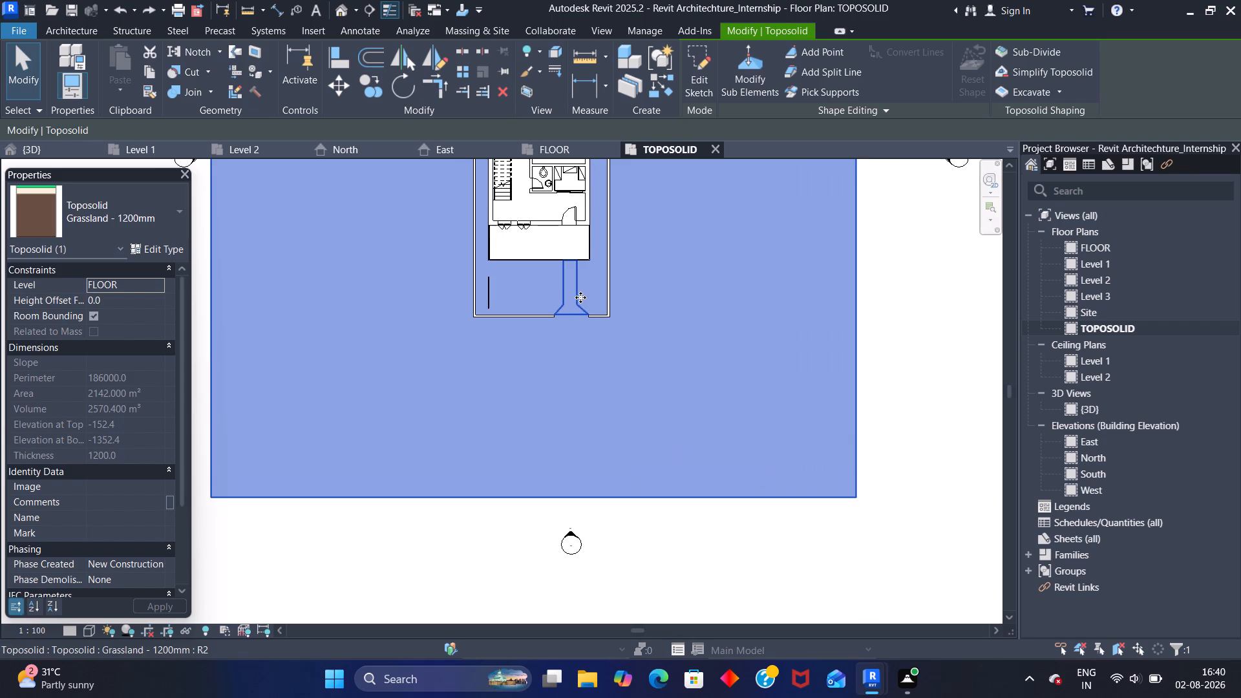
scroll(579, 296, "up", 14)
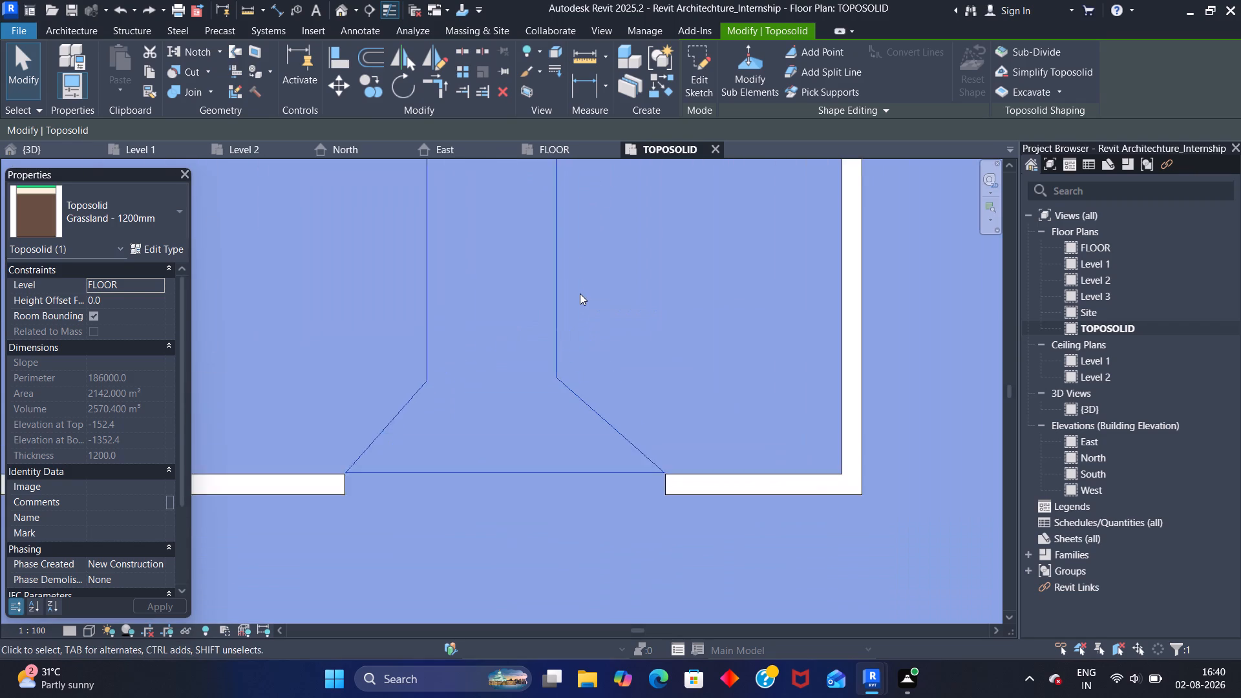
scroll(580, 293, "up", 2)
scroll(580, 293, "down", 4)
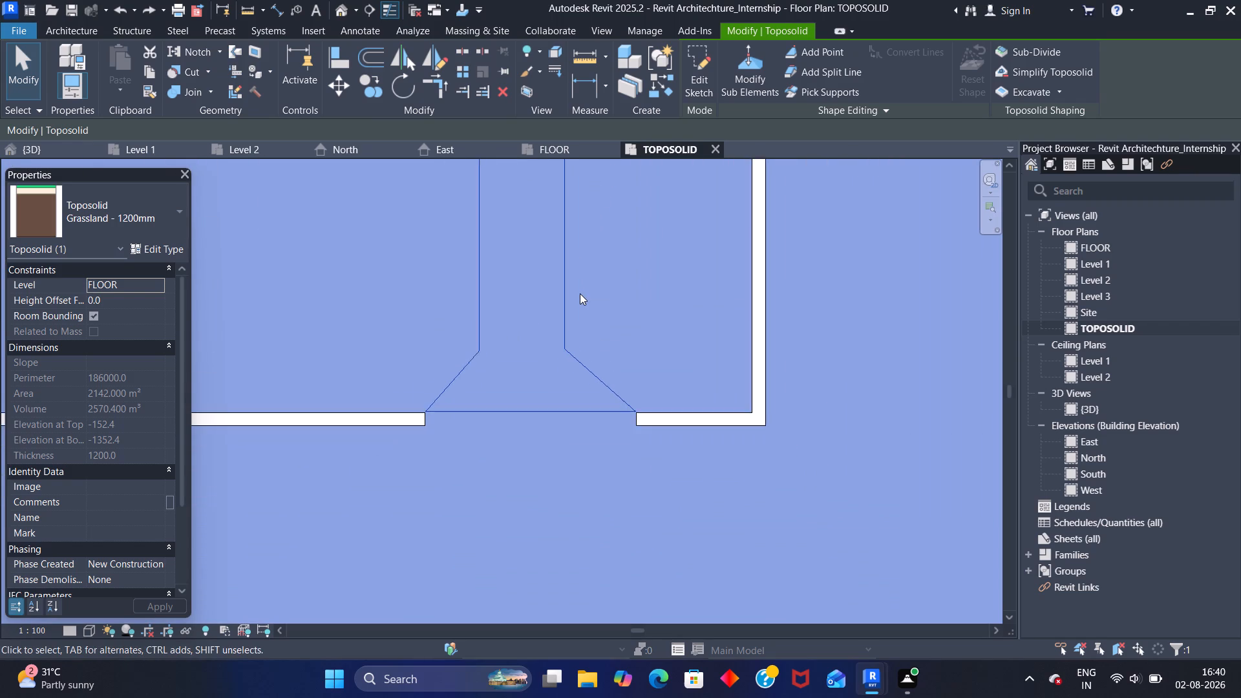
scroll(580, 293, "down", 5)
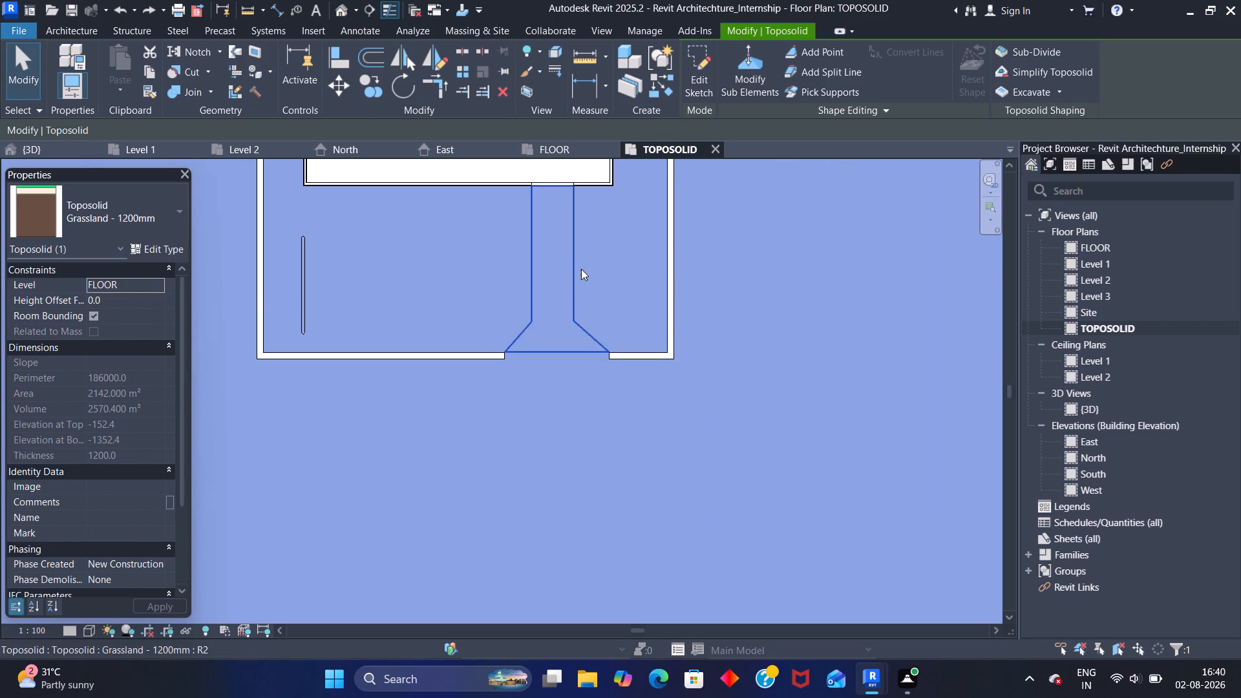
scroll(578, 276, "down", 3)
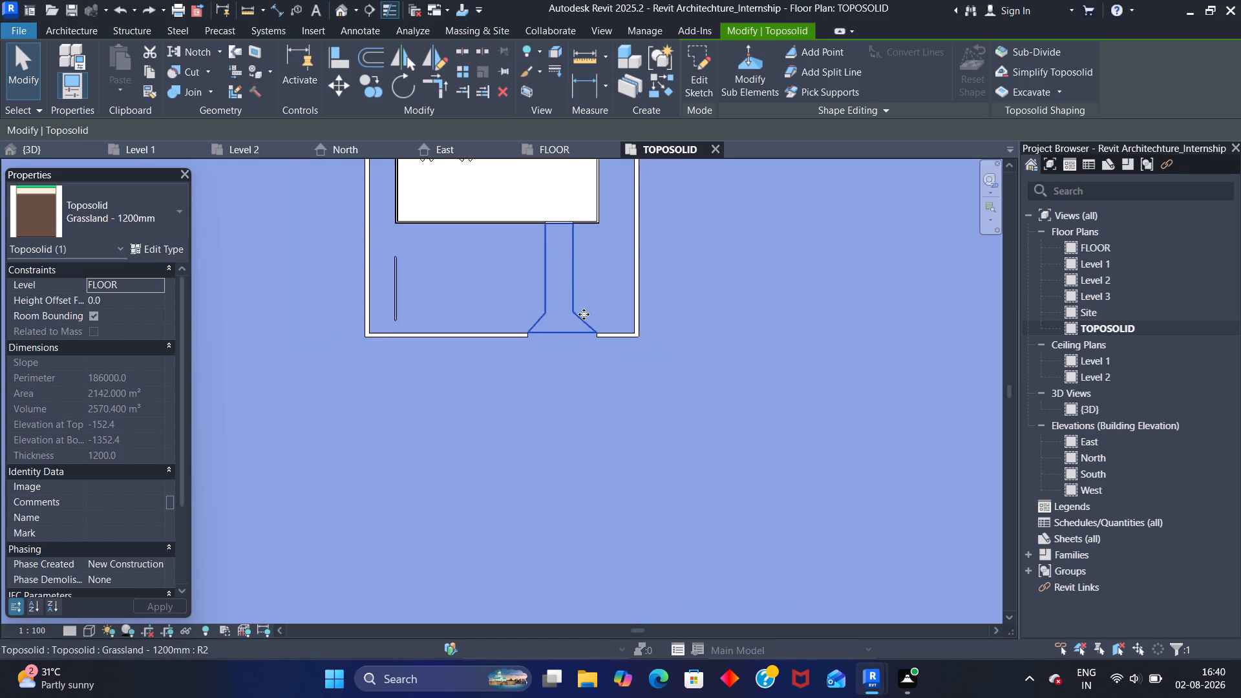
scroll(585, 321, "down", 4)
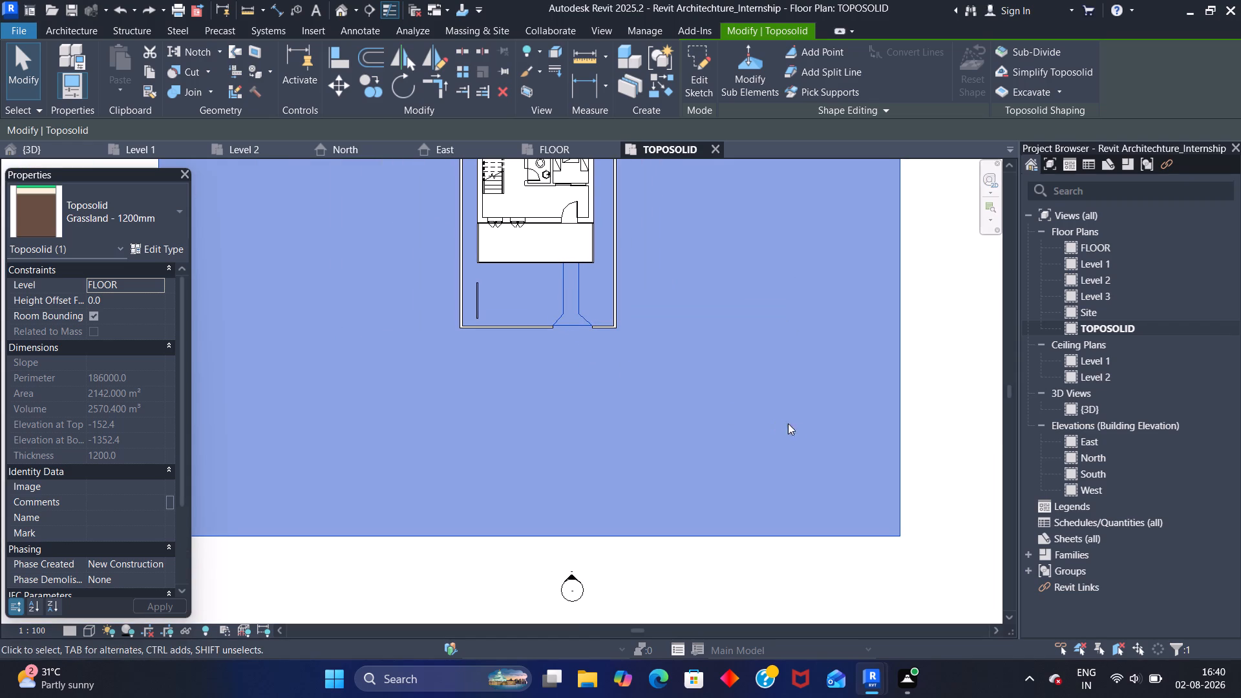
scroll(857, 399, "down", 2)
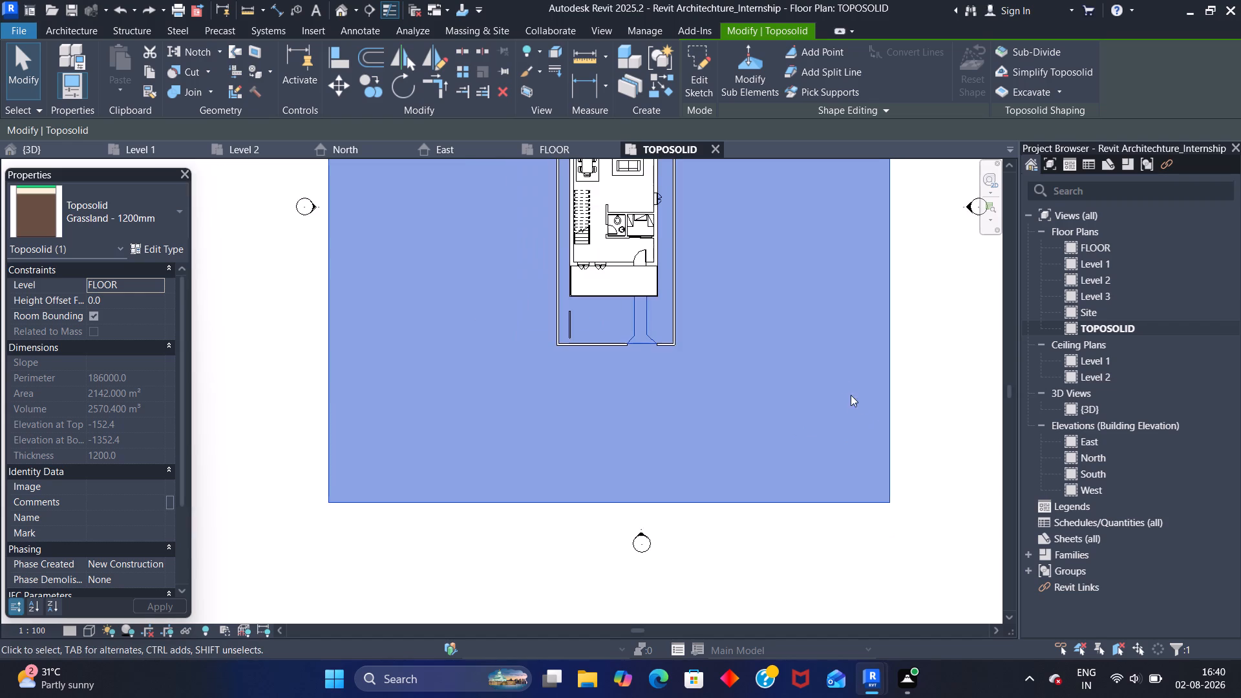
scroll(851, 395, "down", 3)
middle_click_drag(821, 383, 789, 496)
scroll(783, 491, "down", 1)
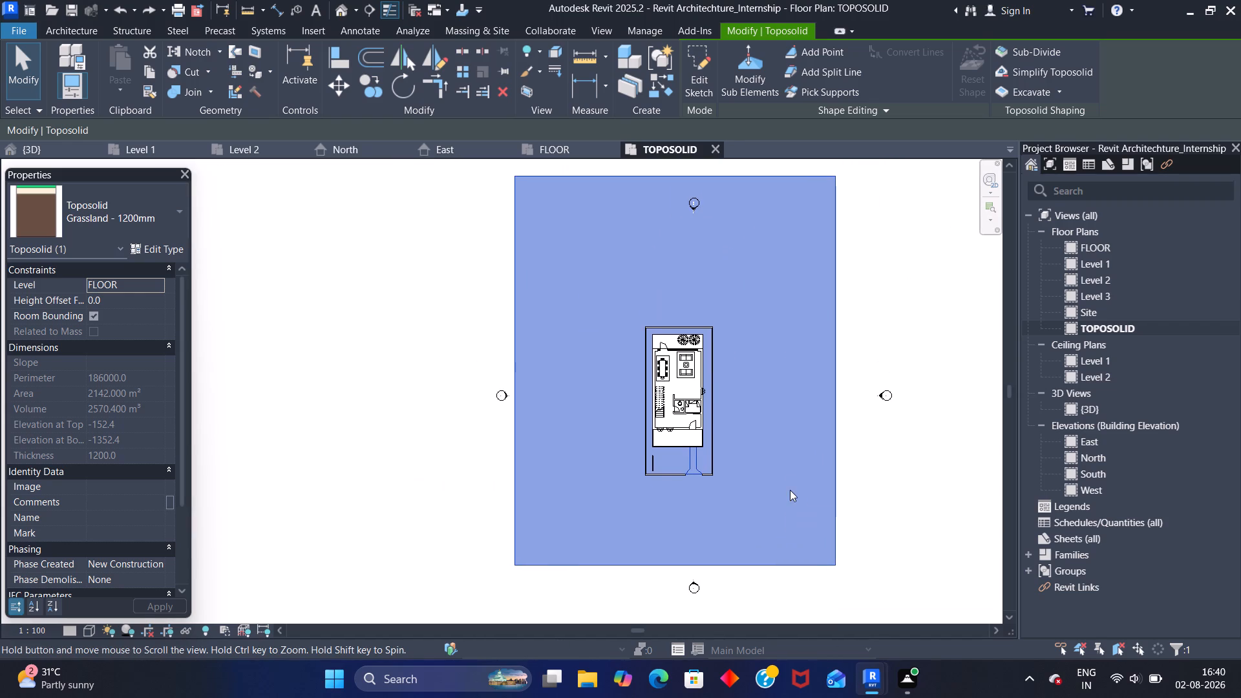
scroll(790, 466, "down", 1)
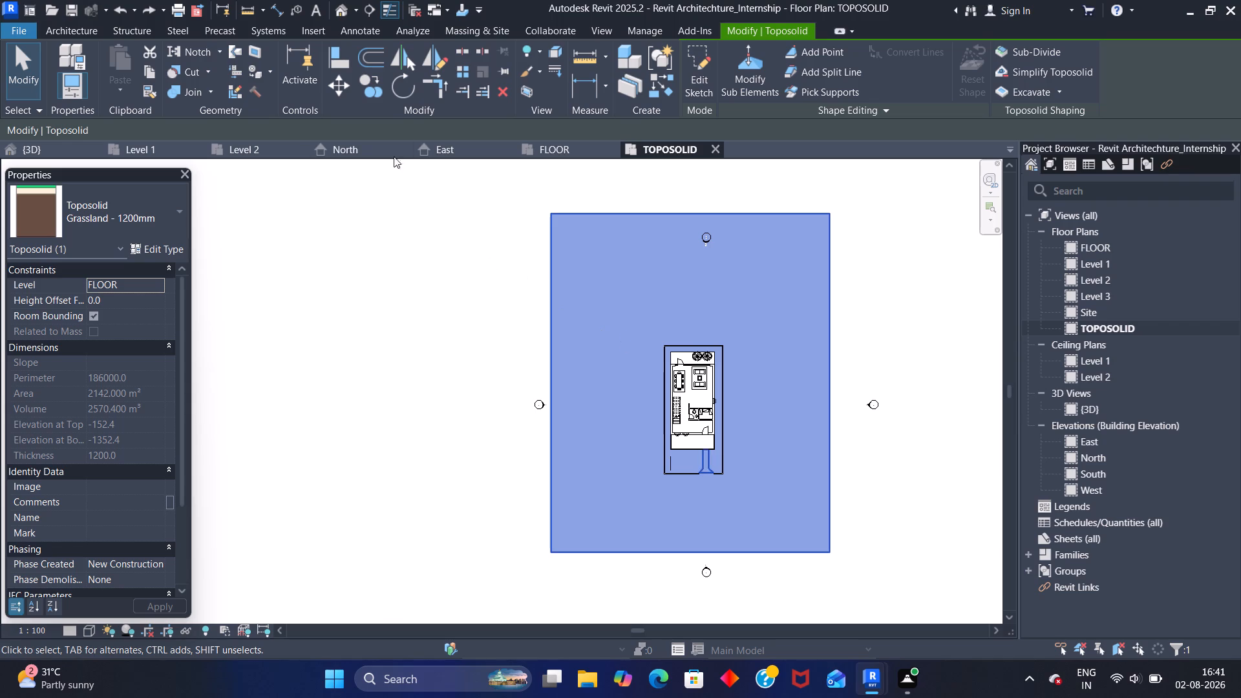
left_click(255, 229)
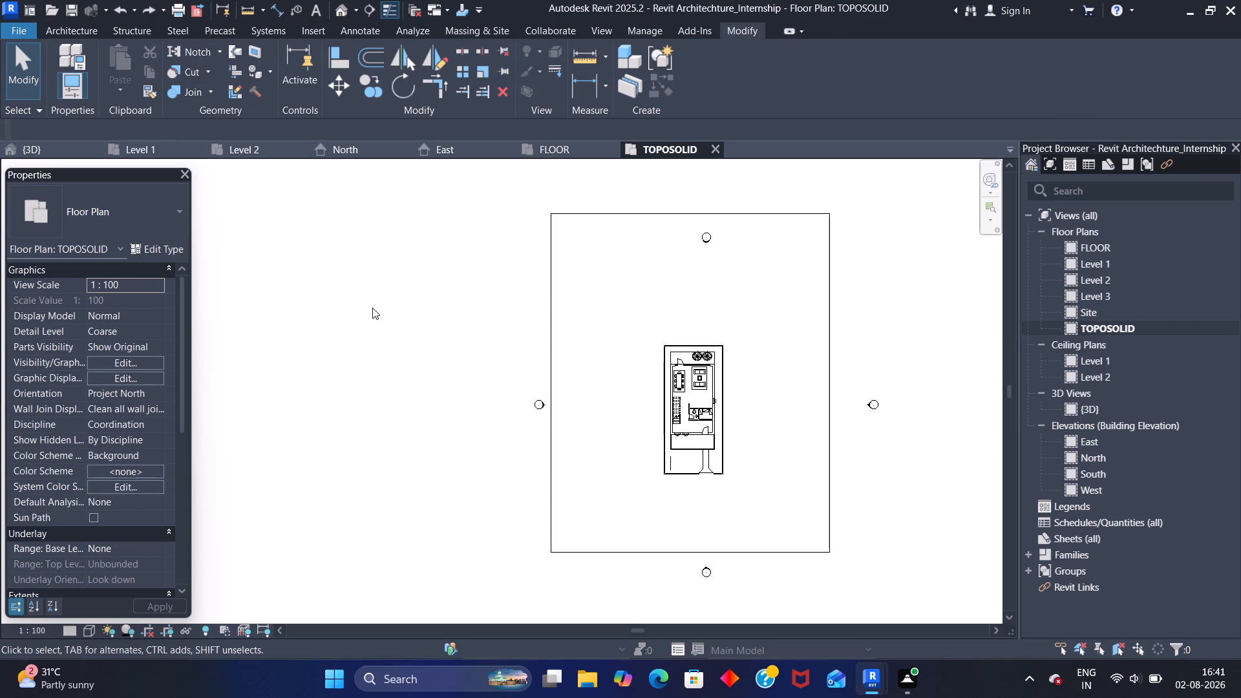
left_click(549, 418)
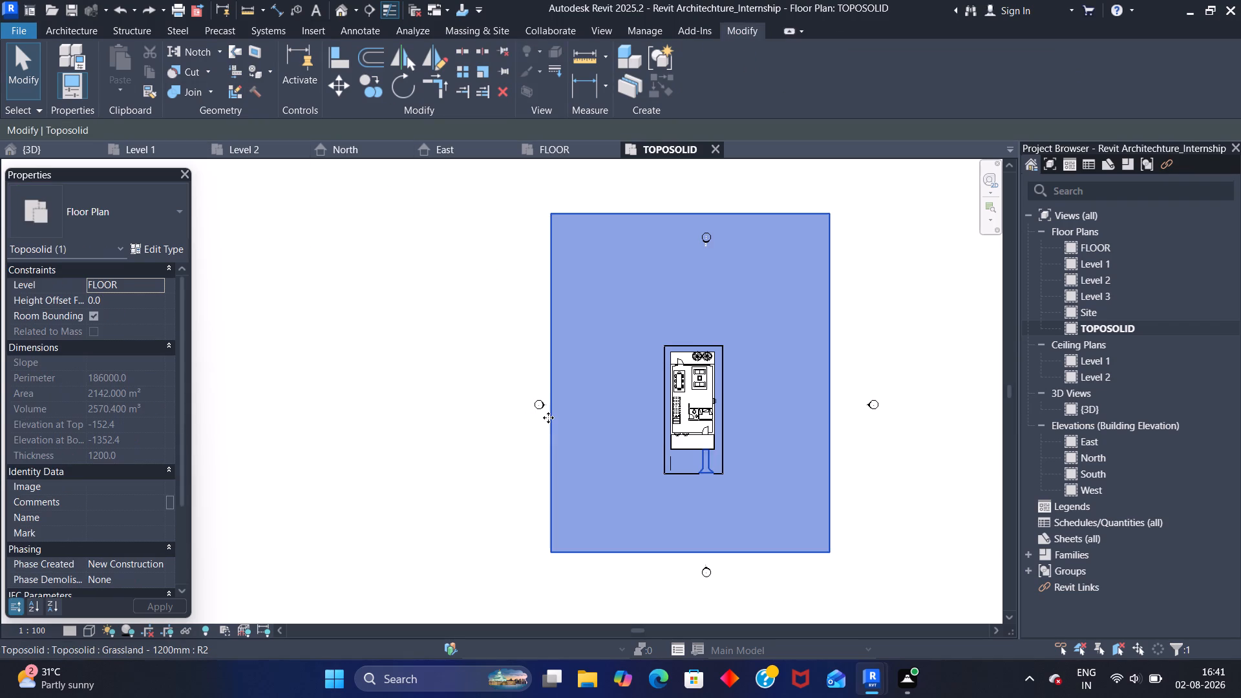
left_click(469, 348)
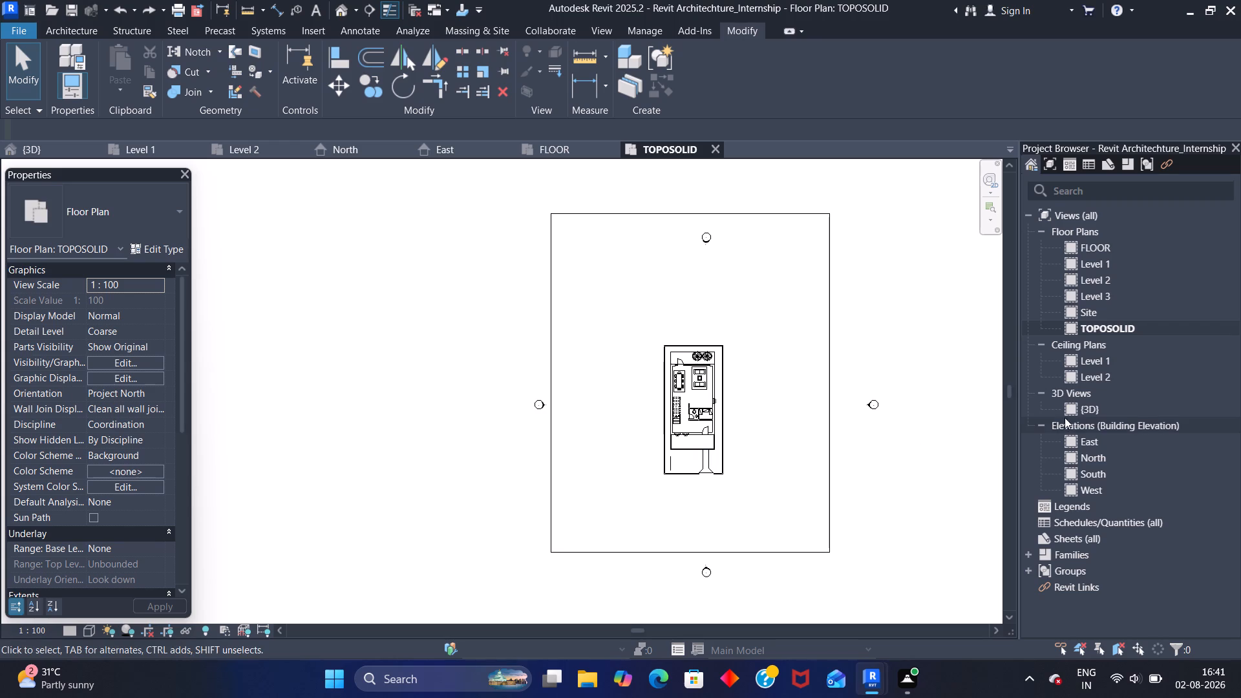
Open the 3D view and inspect the Grassland toposolid's properties and extent around the house.
left_click(1083, 412)
double_click(1083, 412)
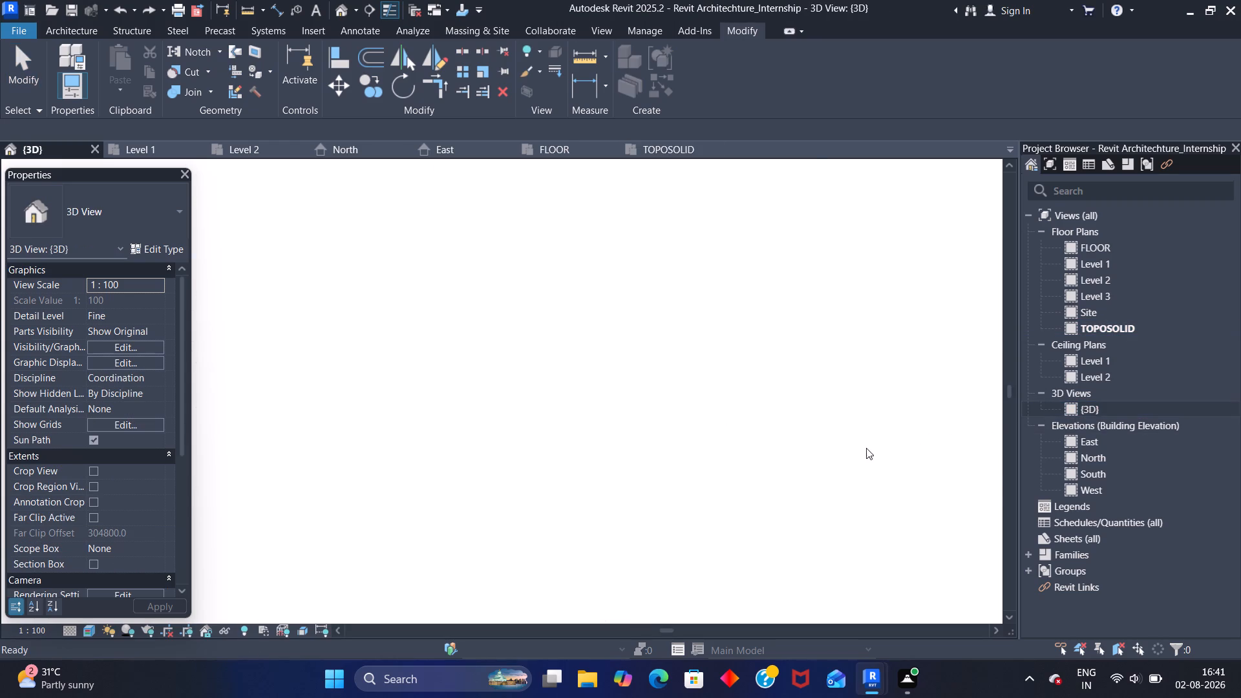
left_click(717, 418)
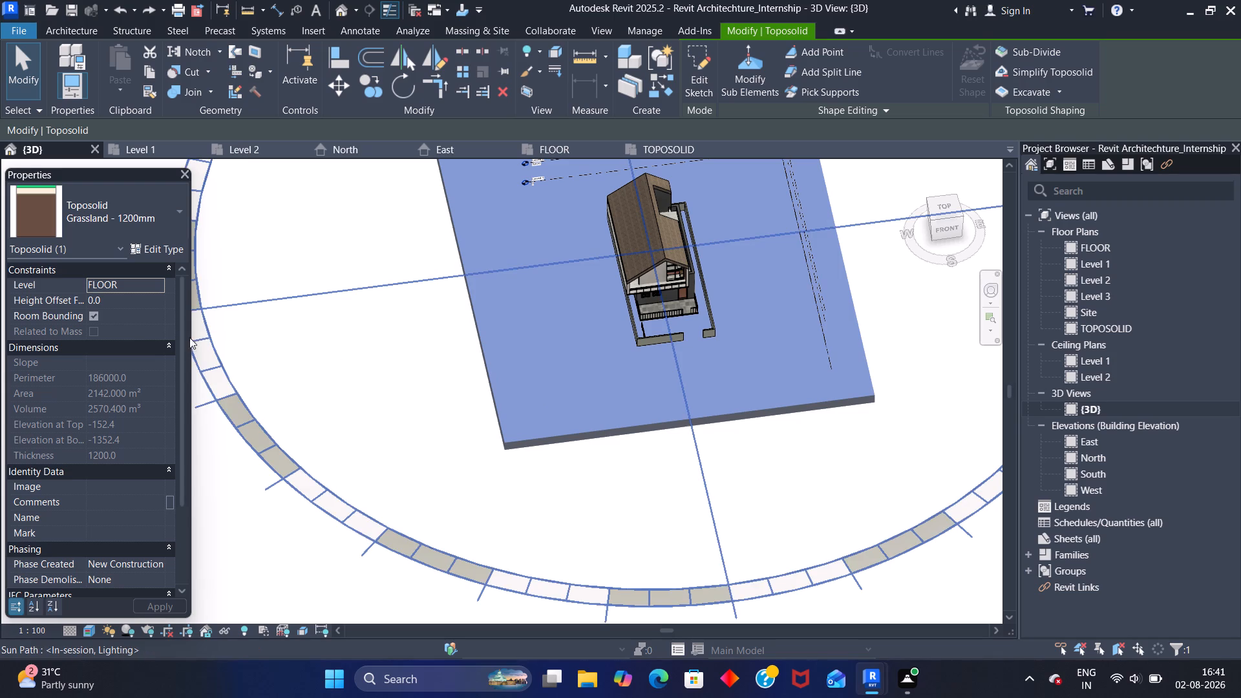
scroll(122, 352, "down", 2)
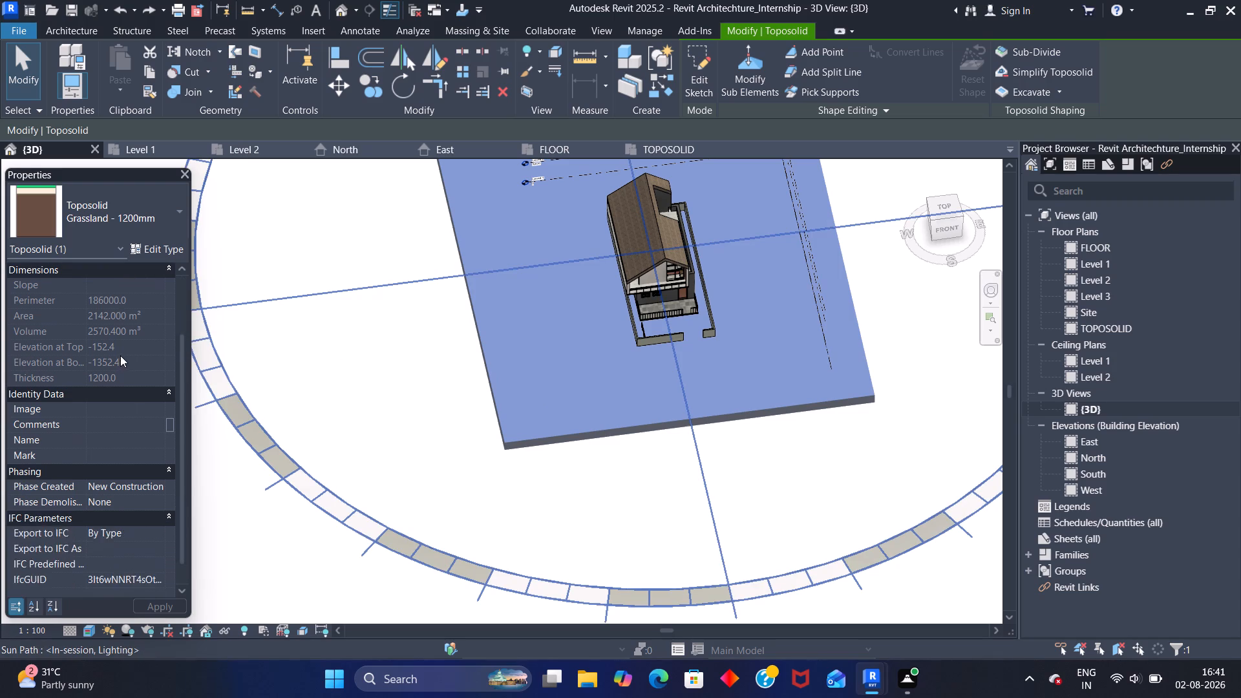
scroll(122, 355, "up", 3)
scroll(124, 351, "down", 4)
scroll(120, 351, "up", 1)
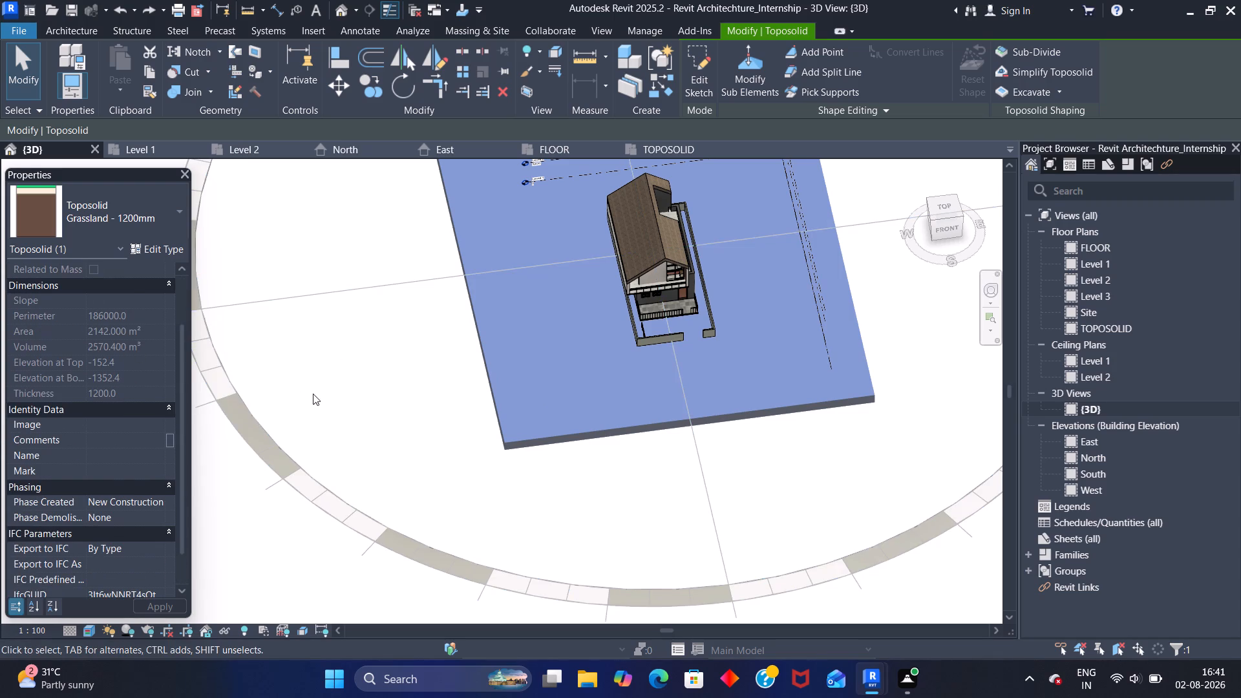
left_click_drag(313, 394, 323, 399)
scroll(370, 405, "down", 3)
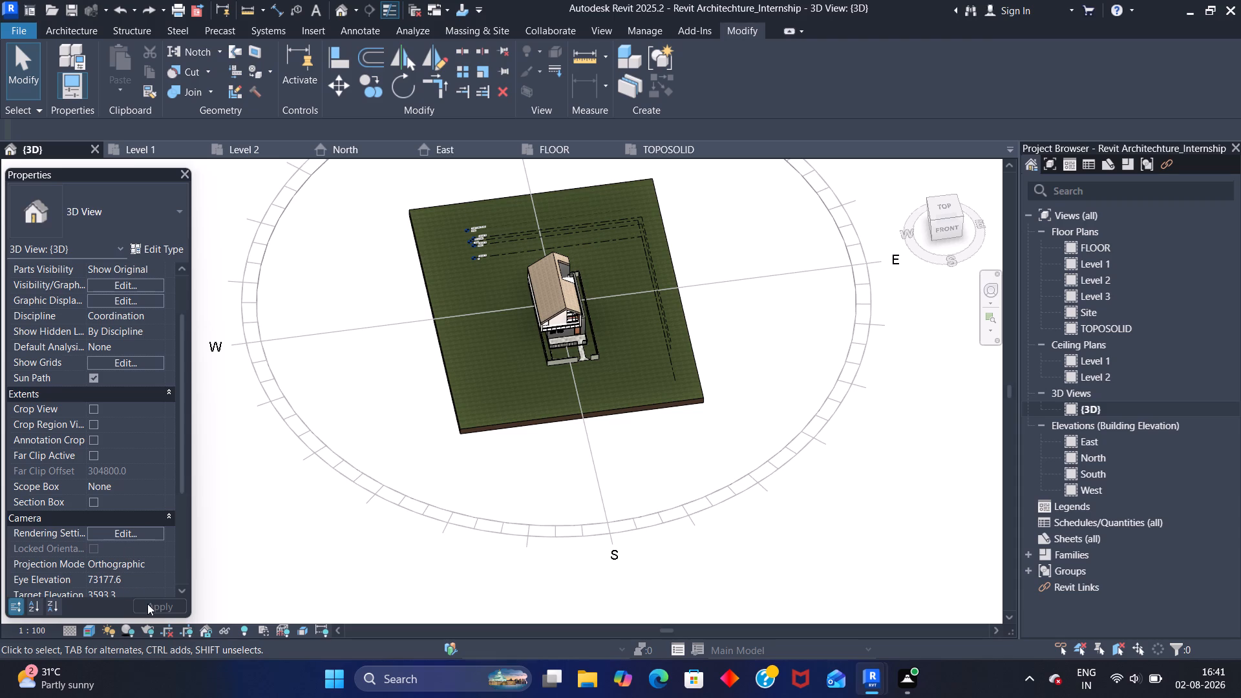
Turn on Crop View for the 3D view.
left_click(163, 626)
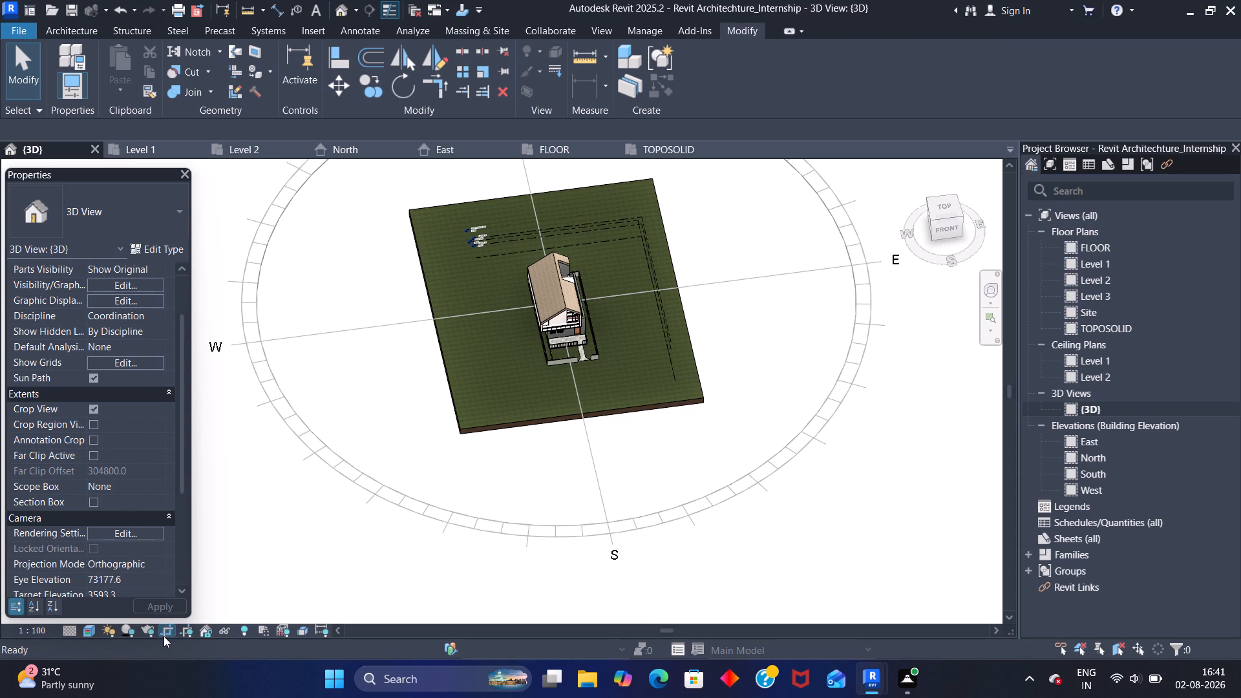
left_click(166, 631)
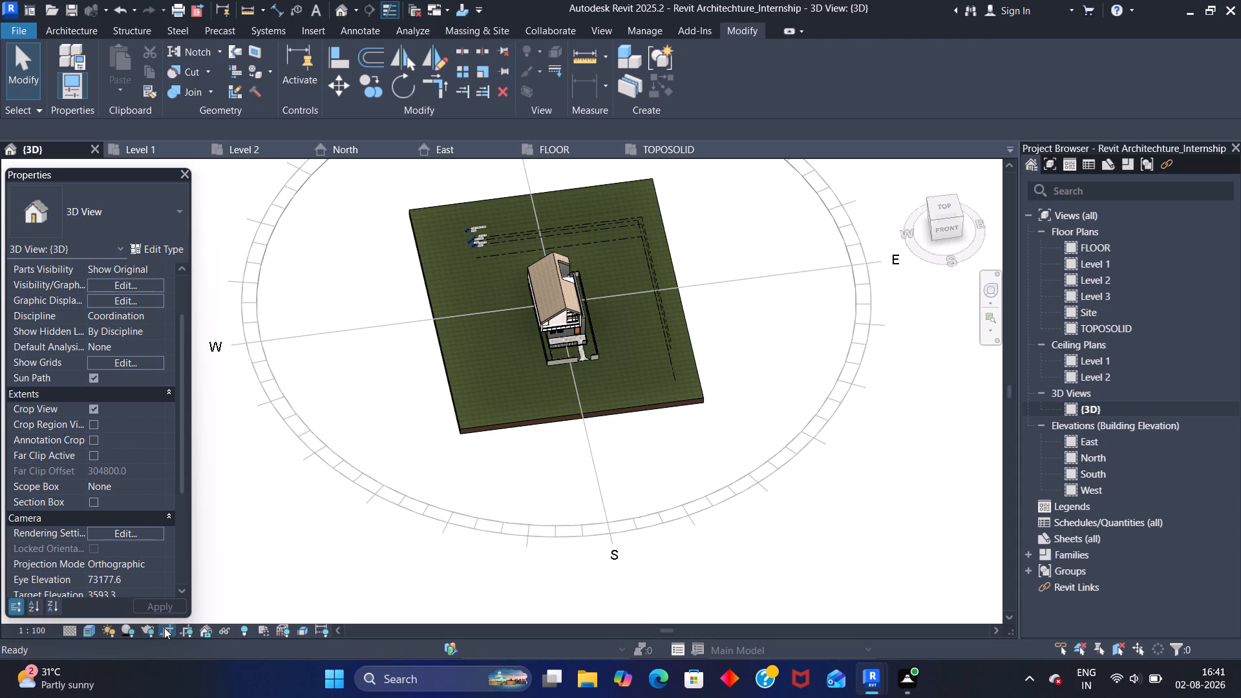
left_click(164, 629)
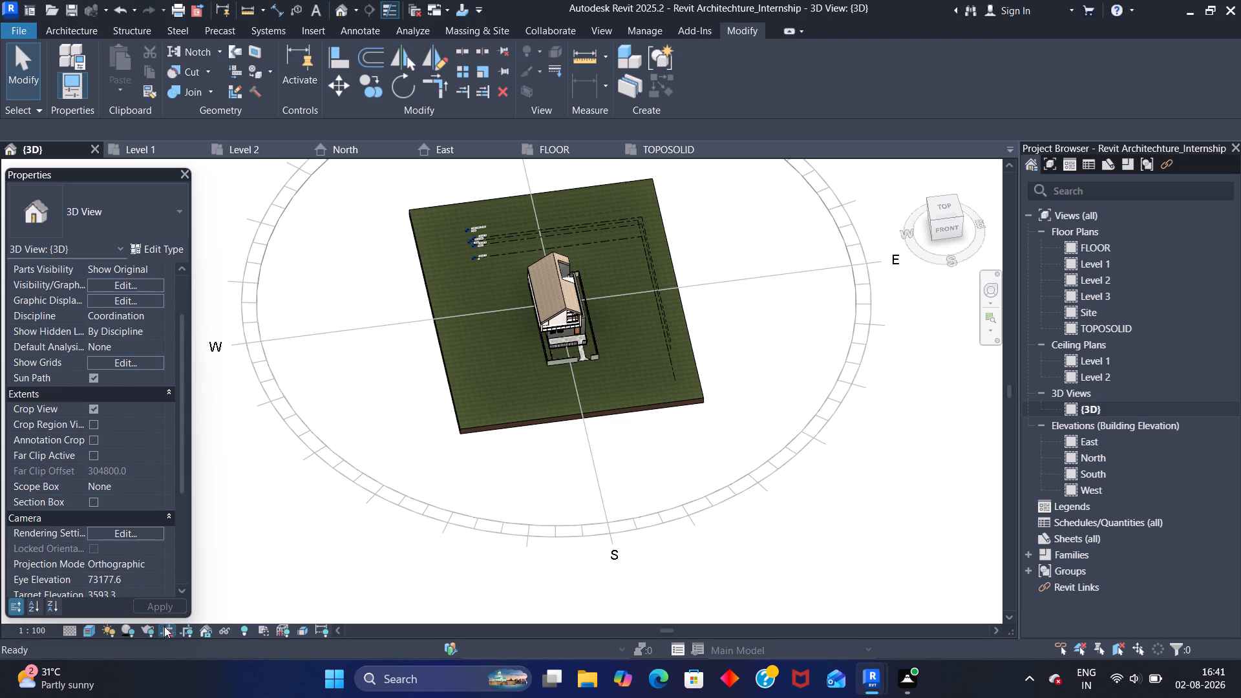
left_click(168, 633)
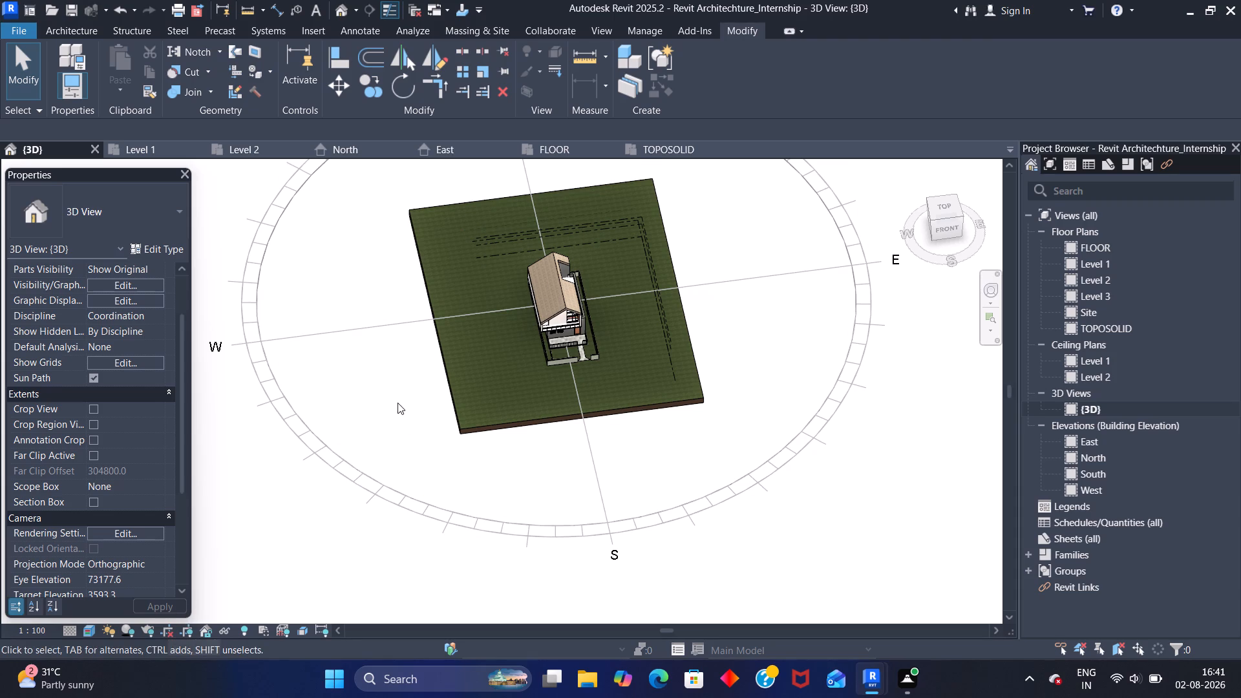
scroll(398, 403, "up", 2)
scroll(401, 391, "down", 1)
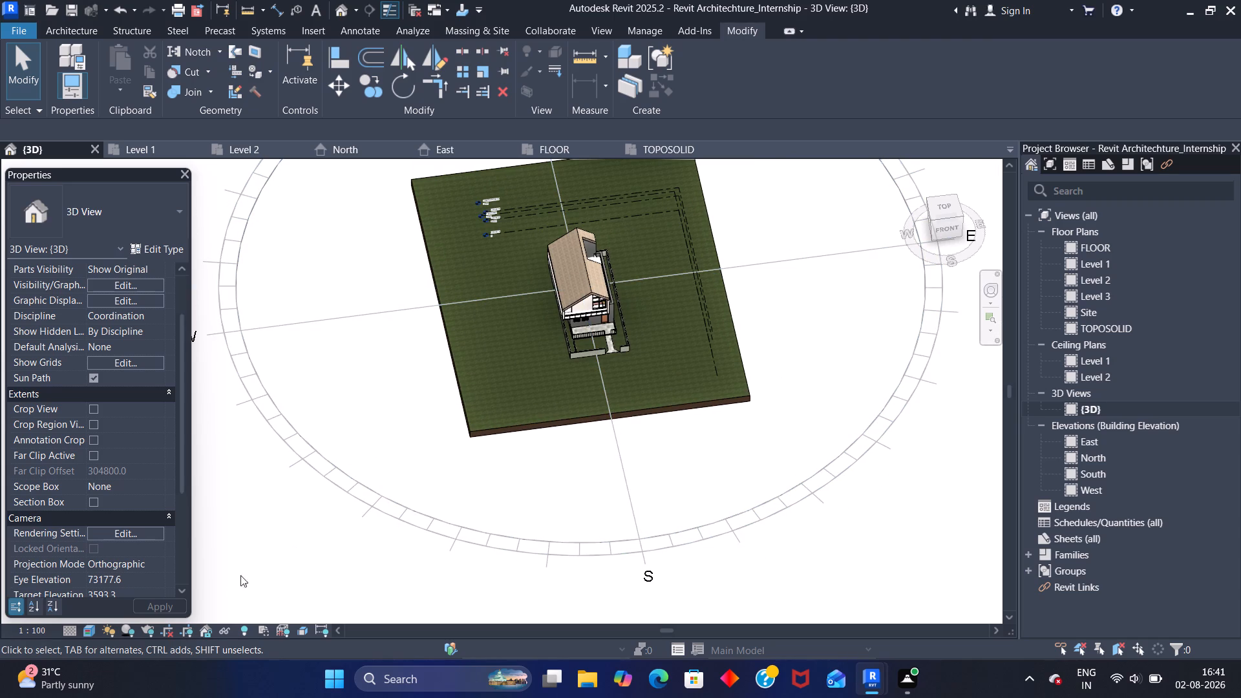
left_click(173, 634)
Open the Site floor plan.
left_click(512, 430)
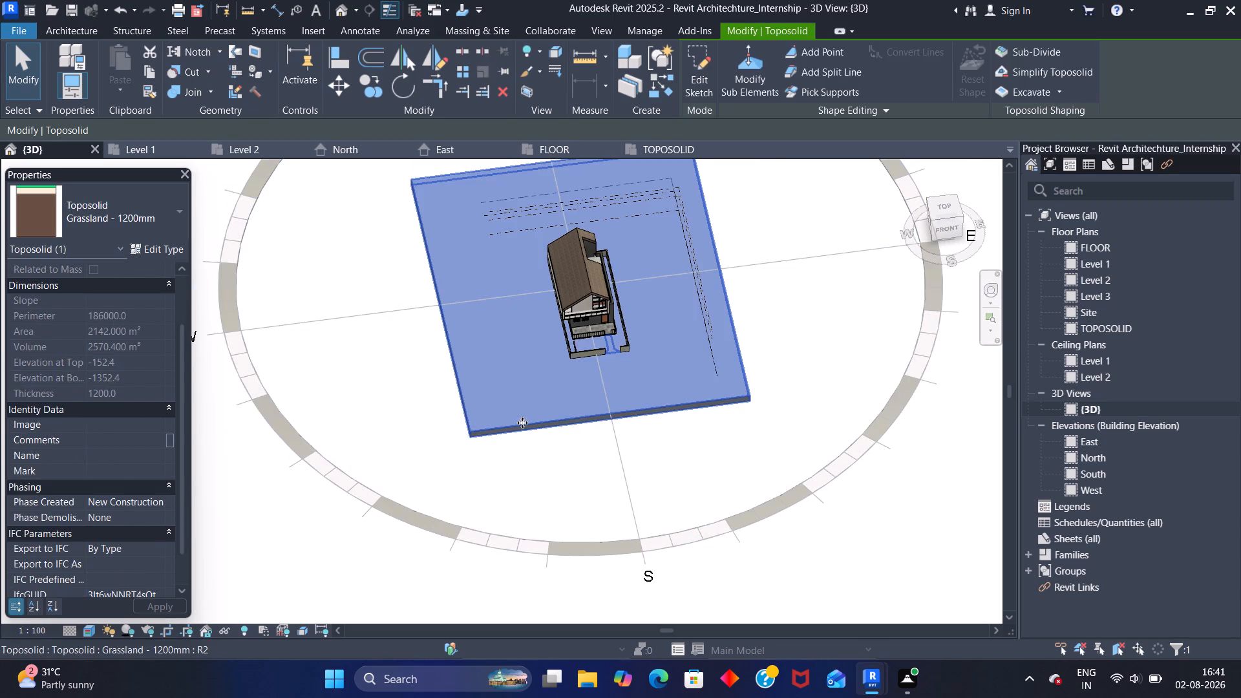
scroll(509, 418, "down", 2)
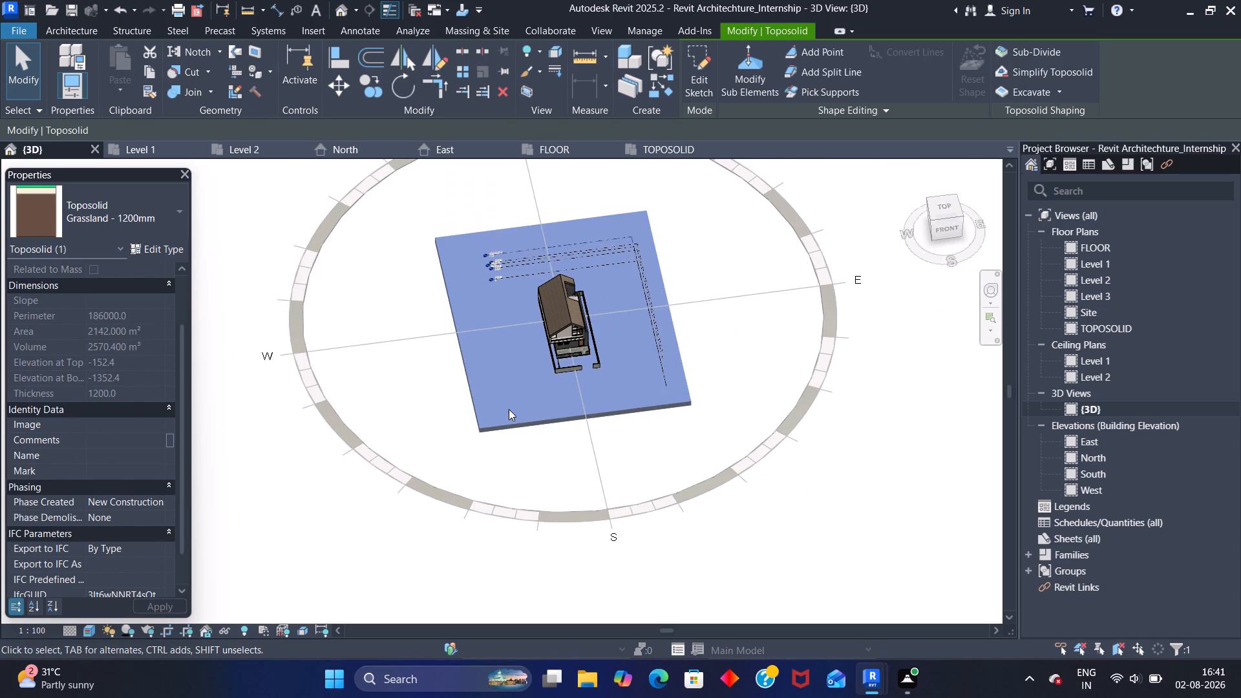
left_click(1103, 326)
left_click(1114, 323)
left_click(1150, 319)
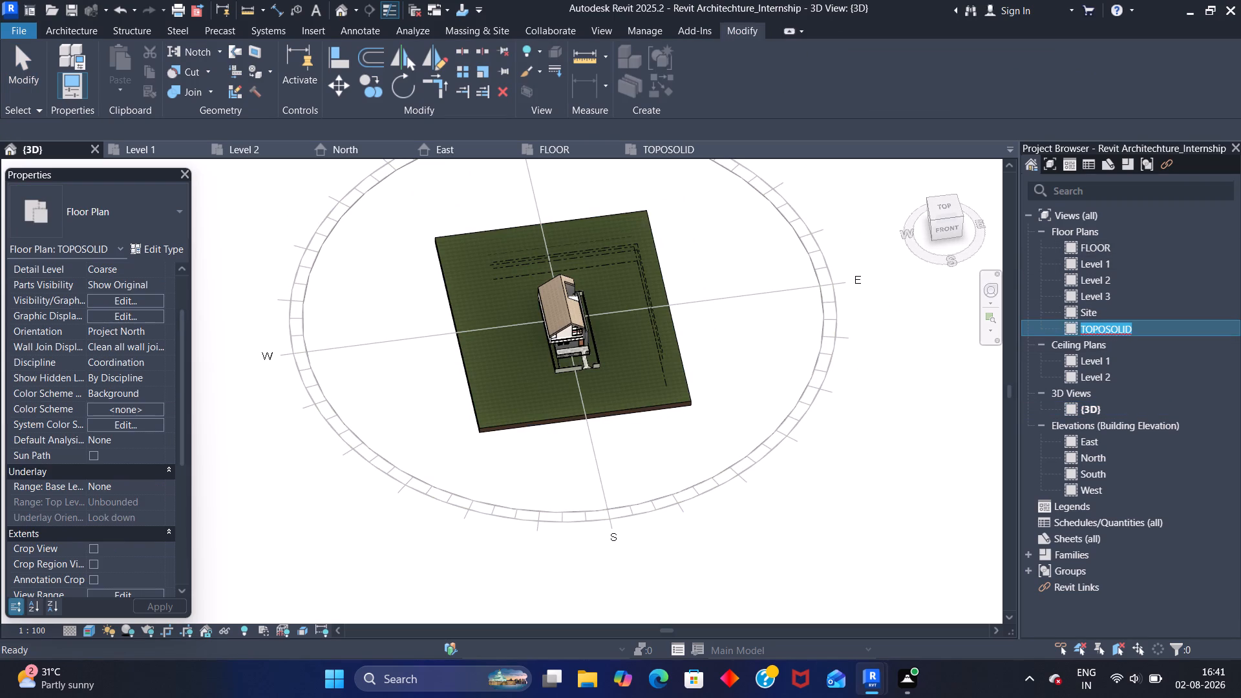
left_click(1156, 324)
left_click(1145, 313)
double_click(1145, 313)
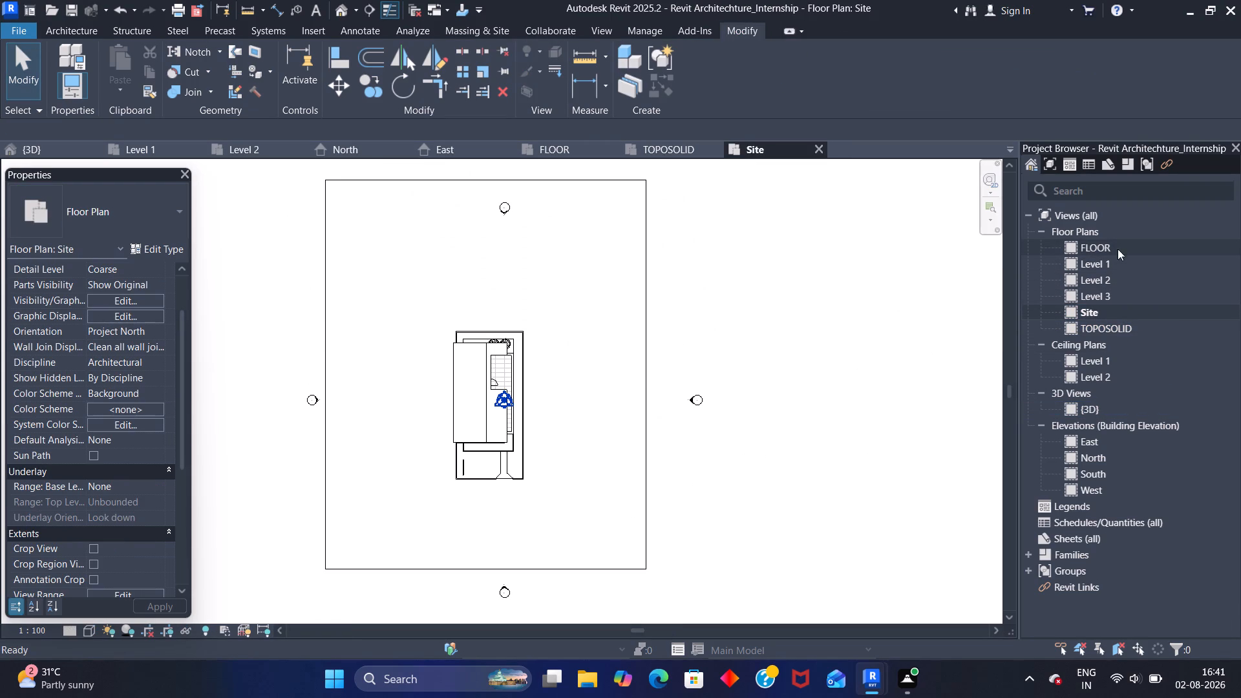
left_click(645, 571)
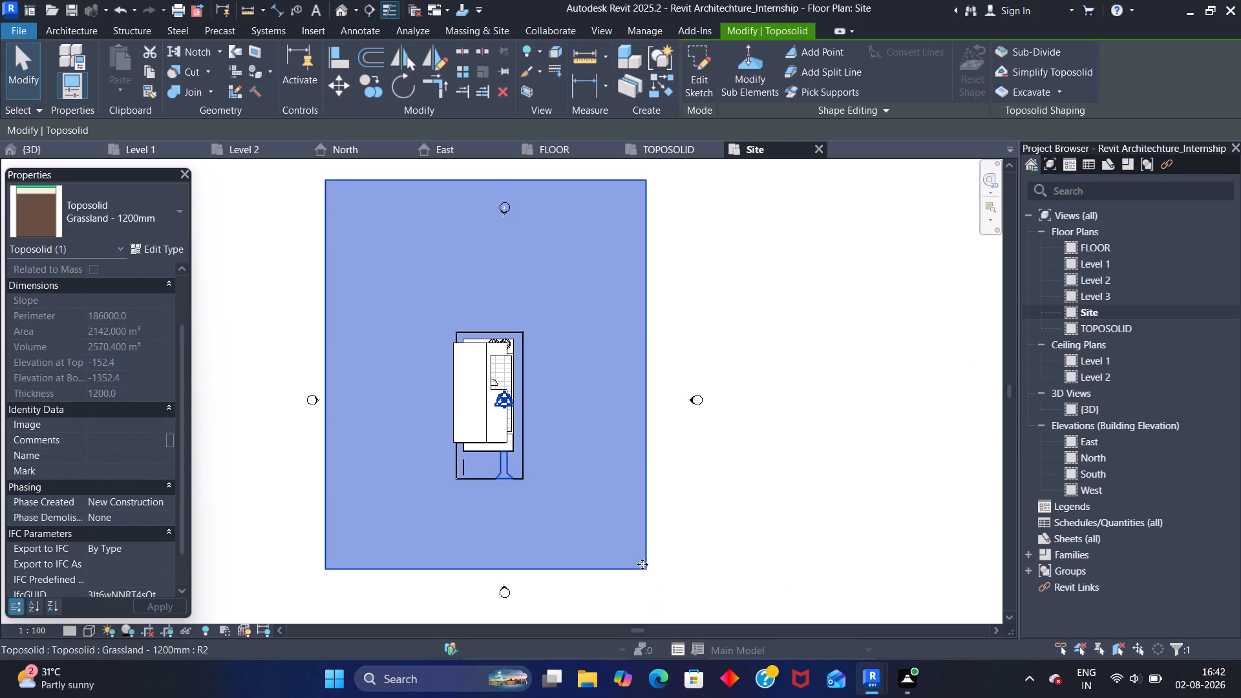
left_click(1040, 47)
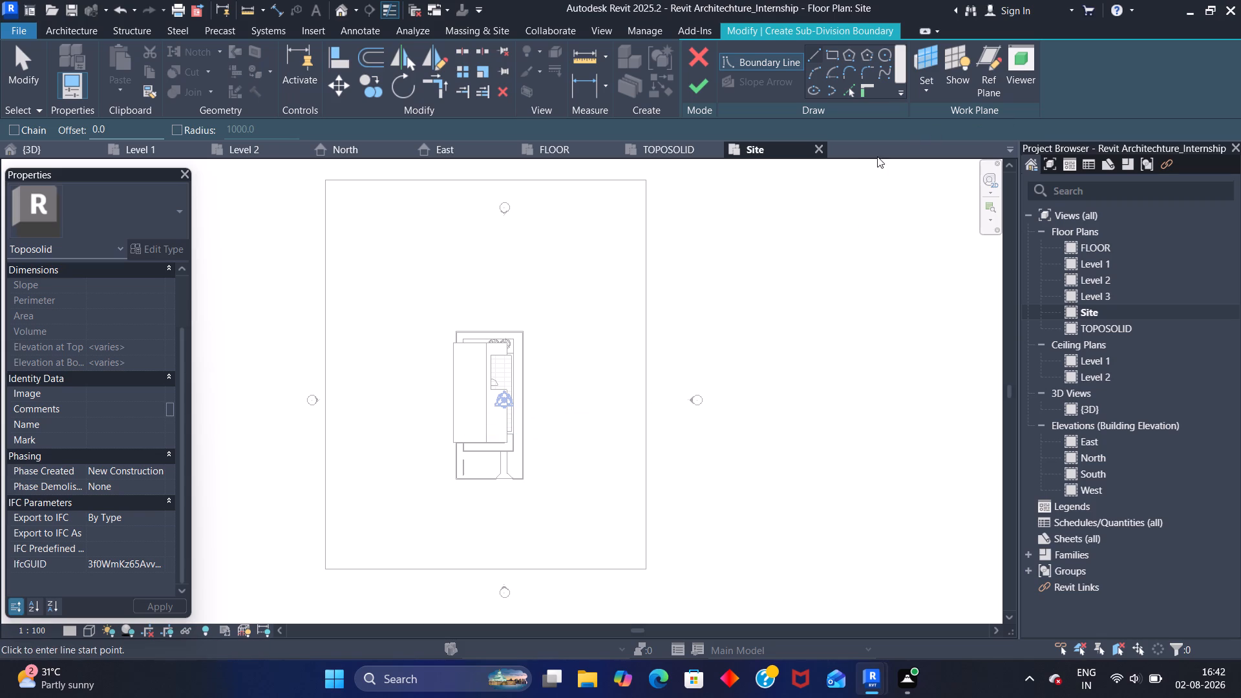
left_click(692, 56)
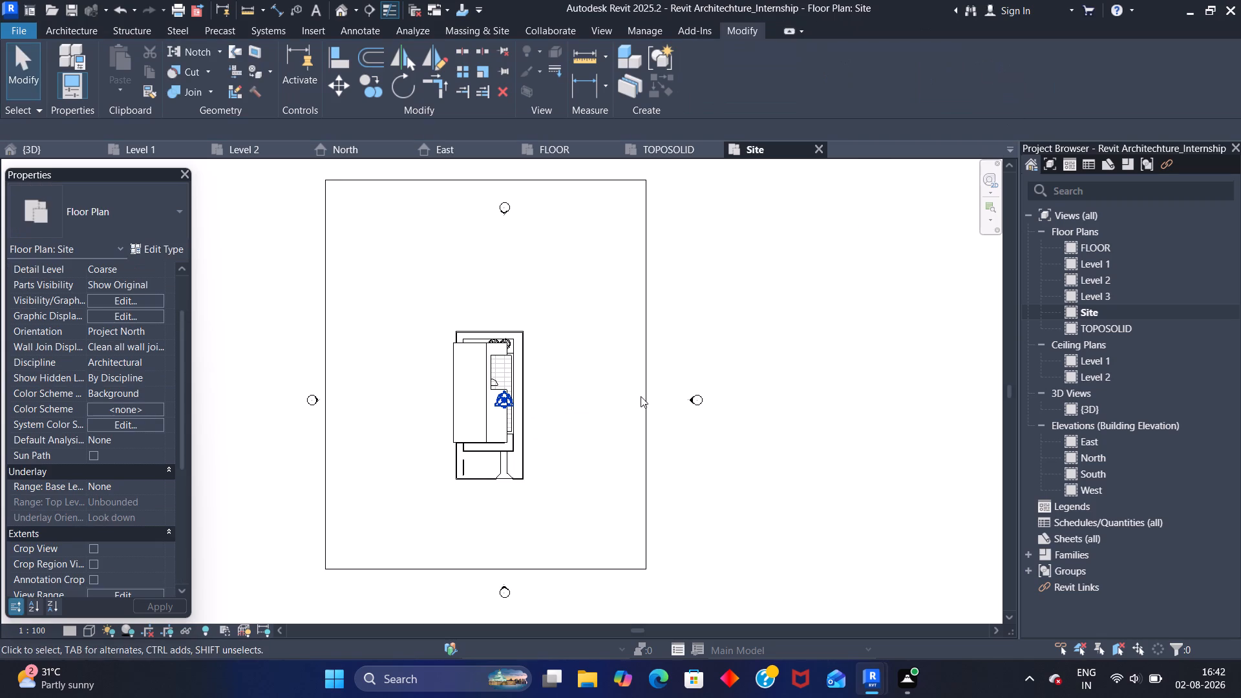
Select the Grassland toposolid and examine its depth, extent and relation to the levels in the North elevation.
left_click(650, 472)
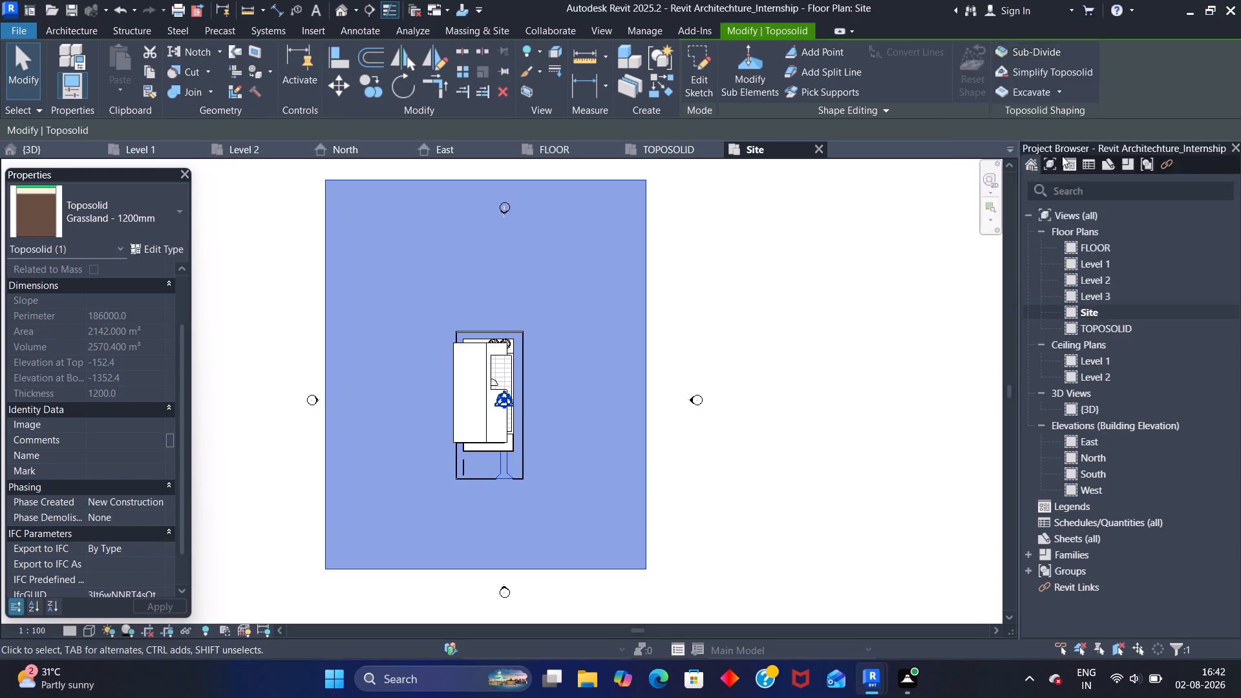
triple_click(1130, 460)
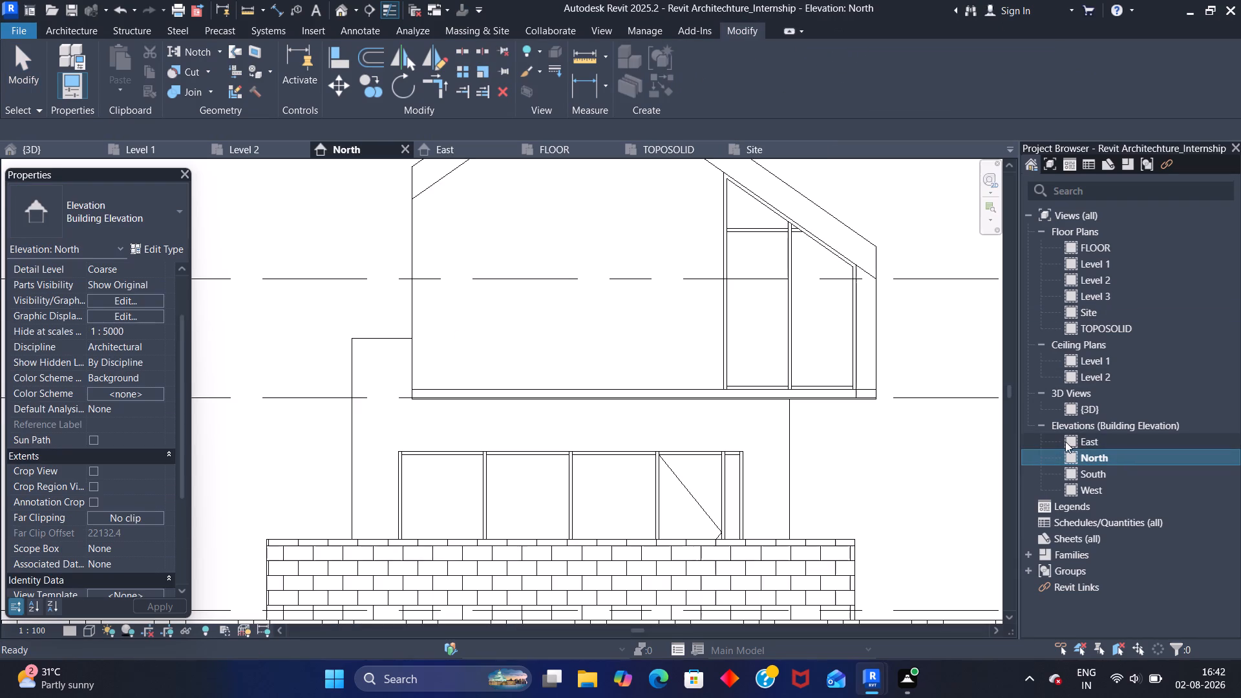
scroll(887, 458, "down", 5)
middle_click_drag(878, 450, 768, 315)
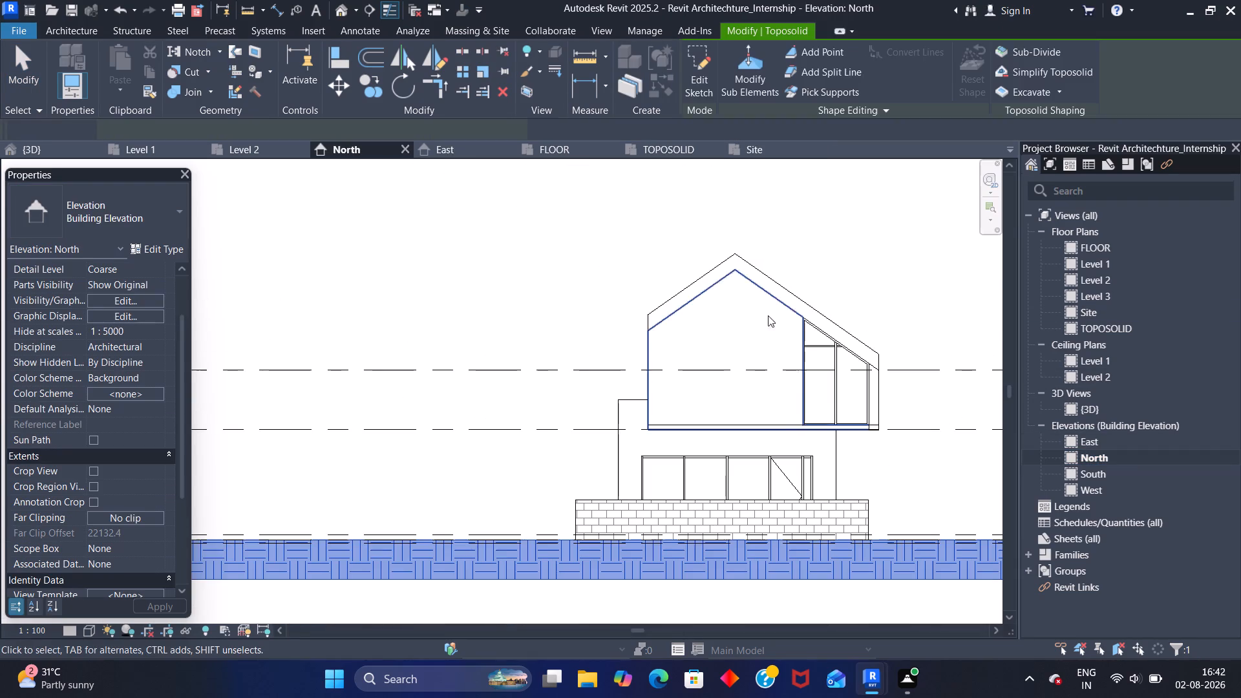
middle_click_drag(768, 315, 751, 291)
middle_click_drag(907, 469, 706, 350)
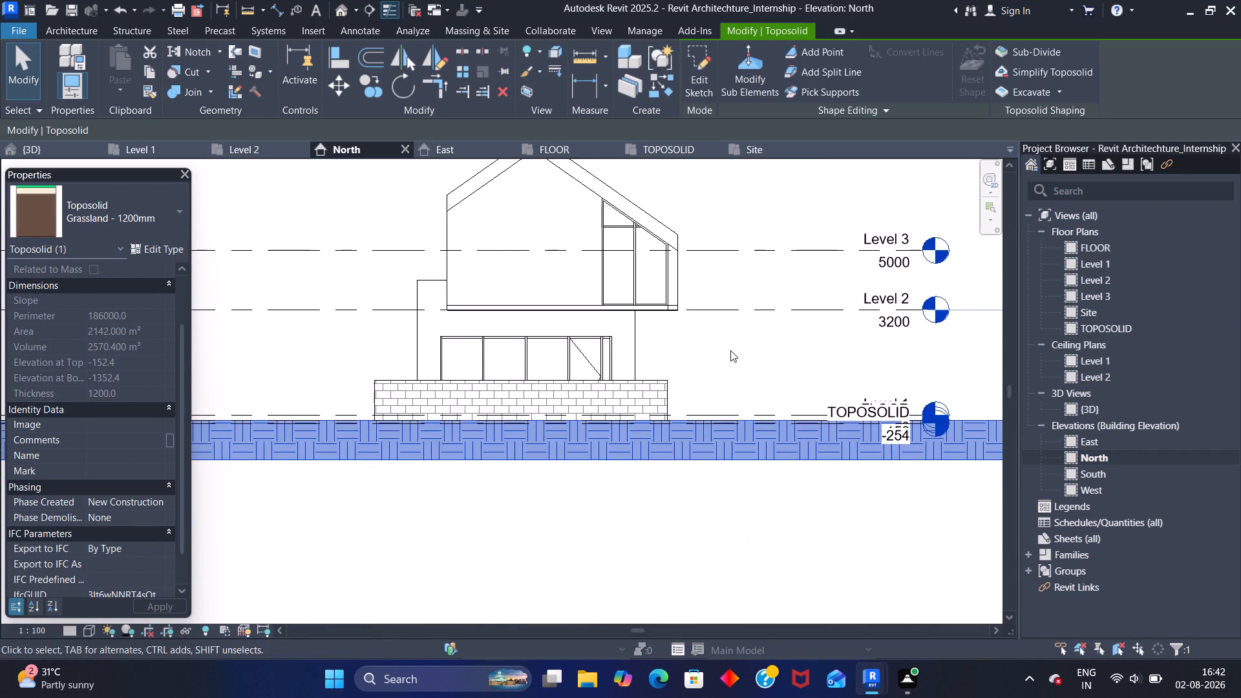
left_click(730, 350)
middle_click_drag(815, 382, 626, 291)
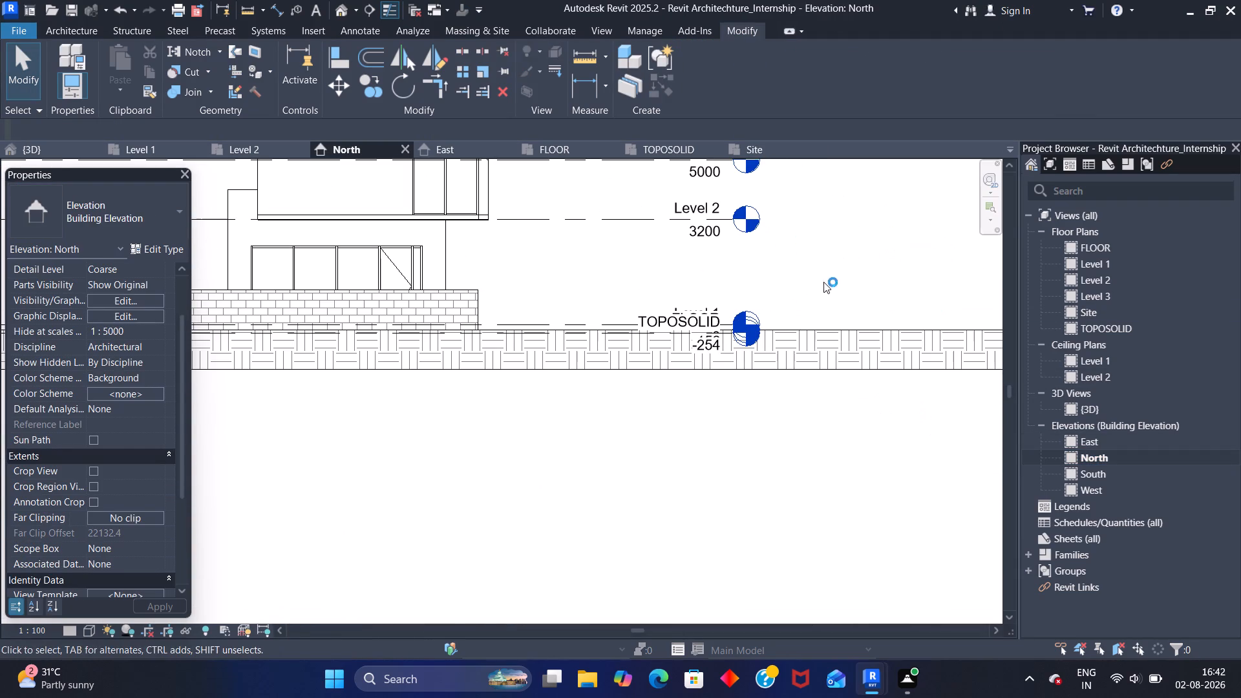
middle_click_drag(823, 282, 652, 291)
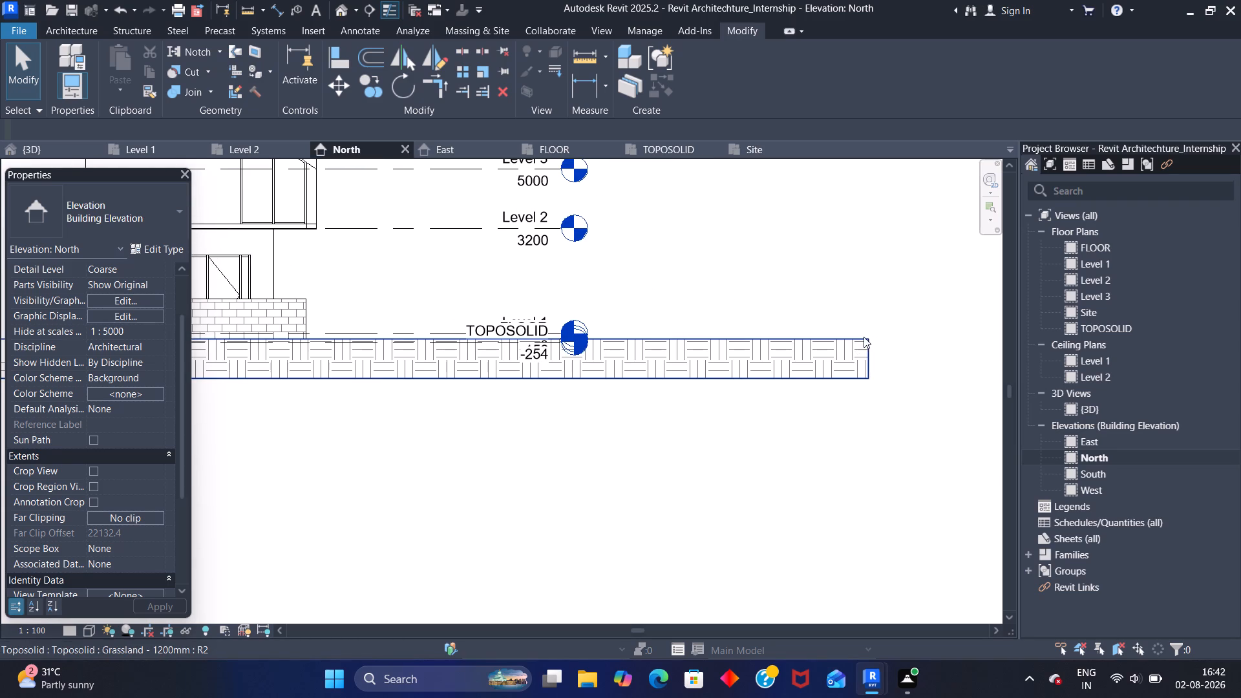
left_click(864, 335)
scroll(690, 284, "down", 1)
middle_click_drag(690, 284, 947, 262)
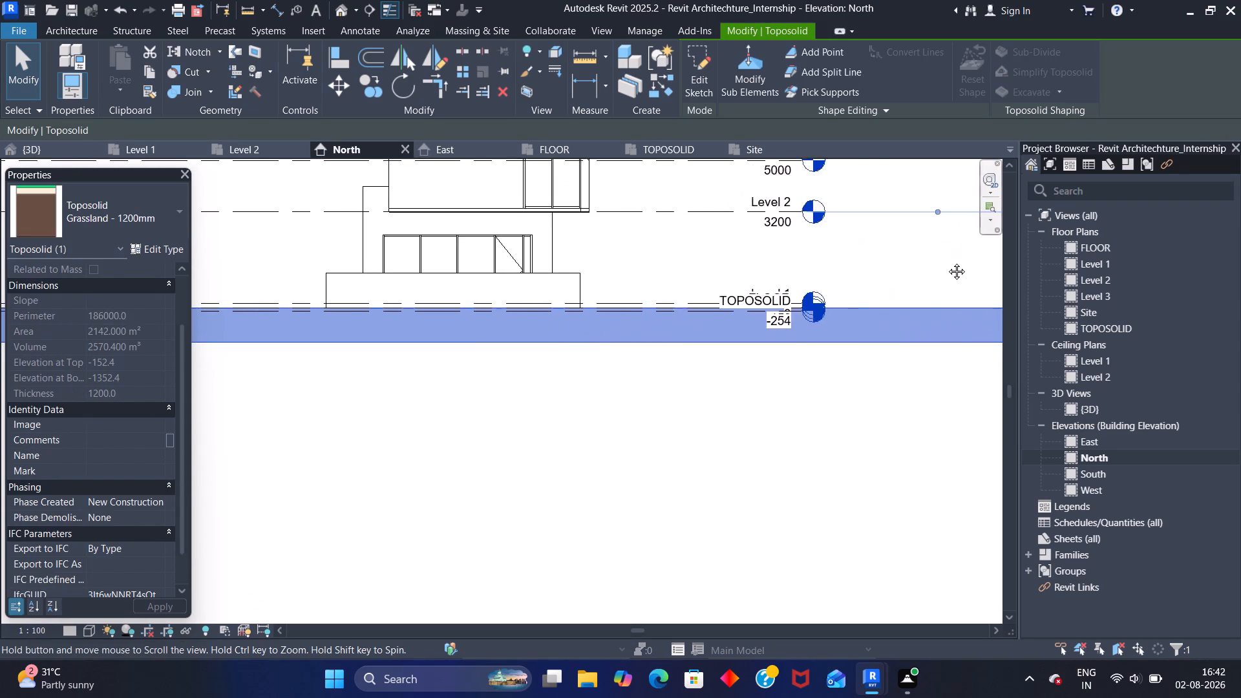
middle_click_drag(947, 262, 972, 261)
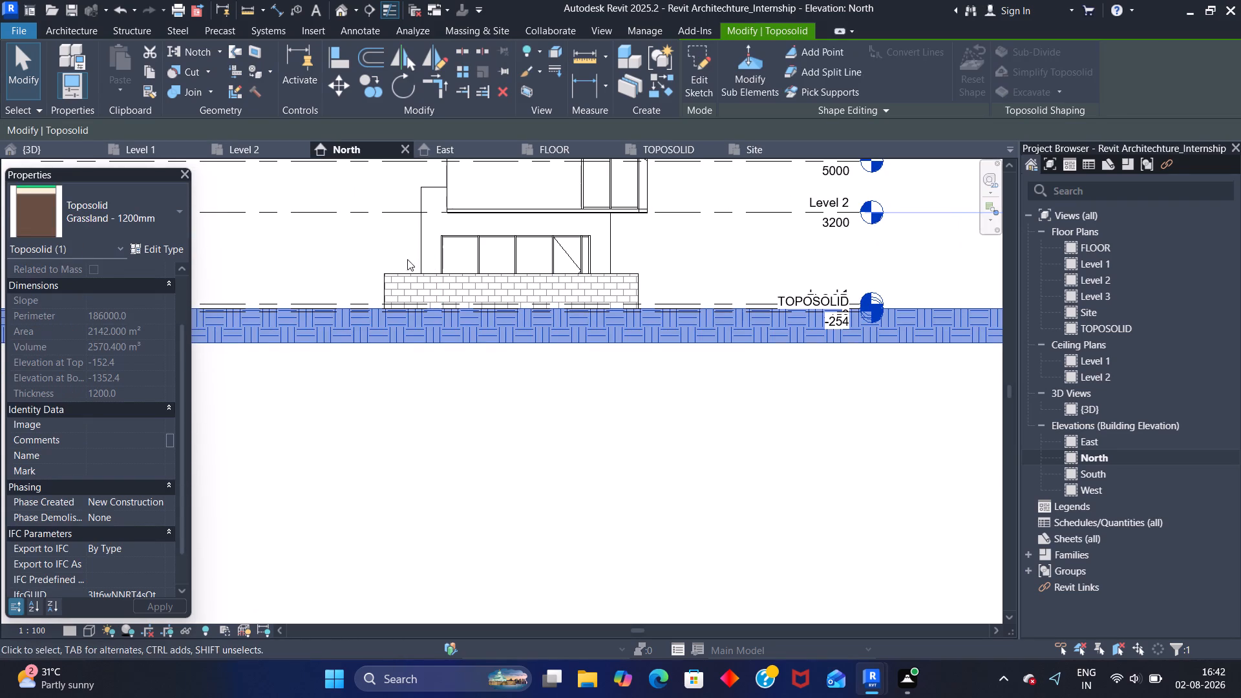
scroll(114, 421, "down", 2)
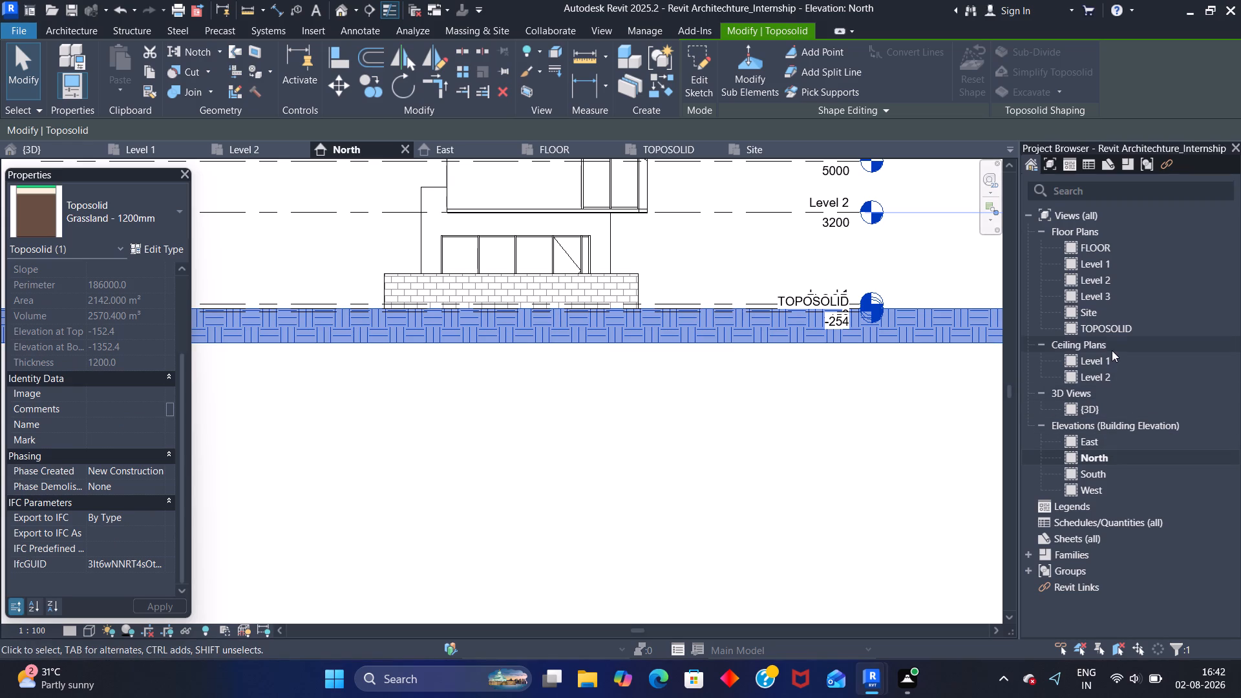
Open the Level 1 floor plan and examine the floor finishes of the porch, entrance path and toilet.
double_click(1106, 260)
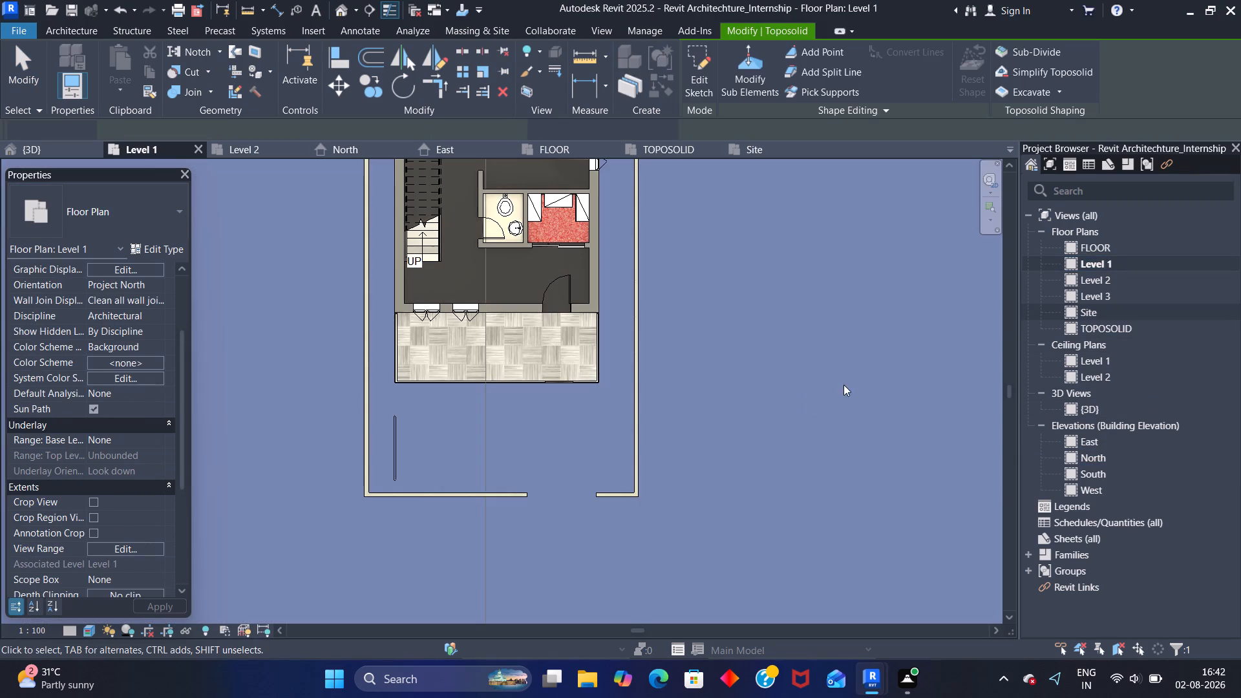
scroll(658, 396, "down", 6)
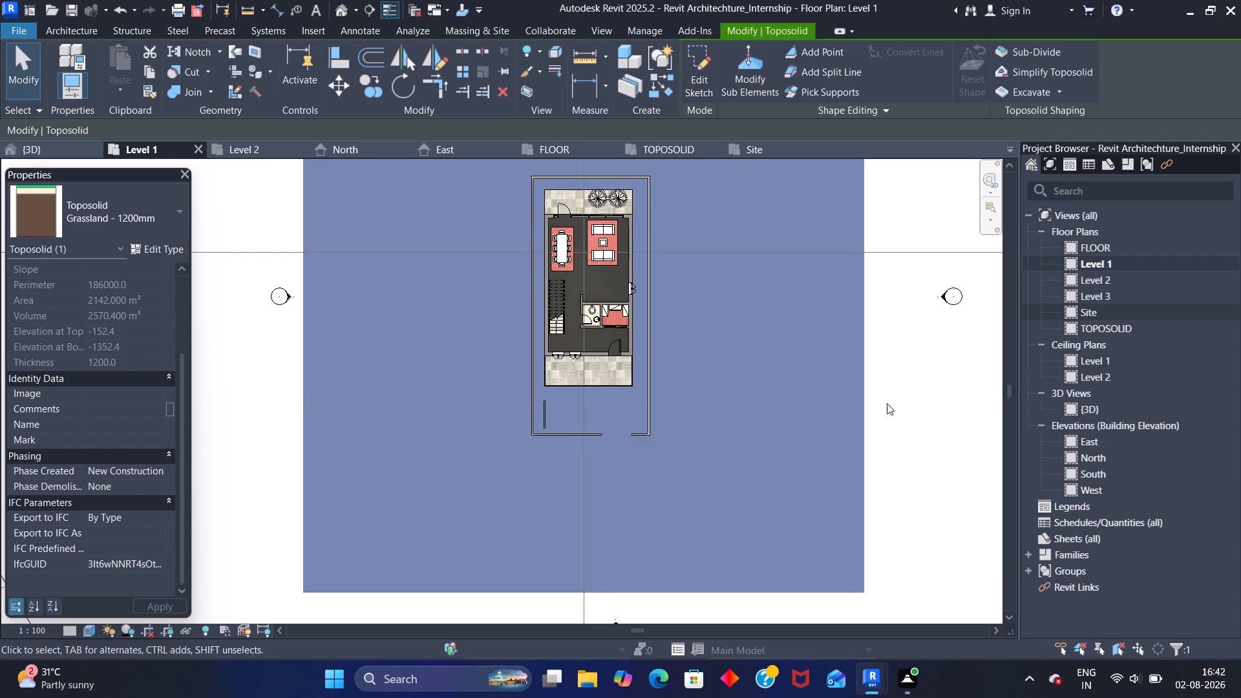
left_click(909, 396)
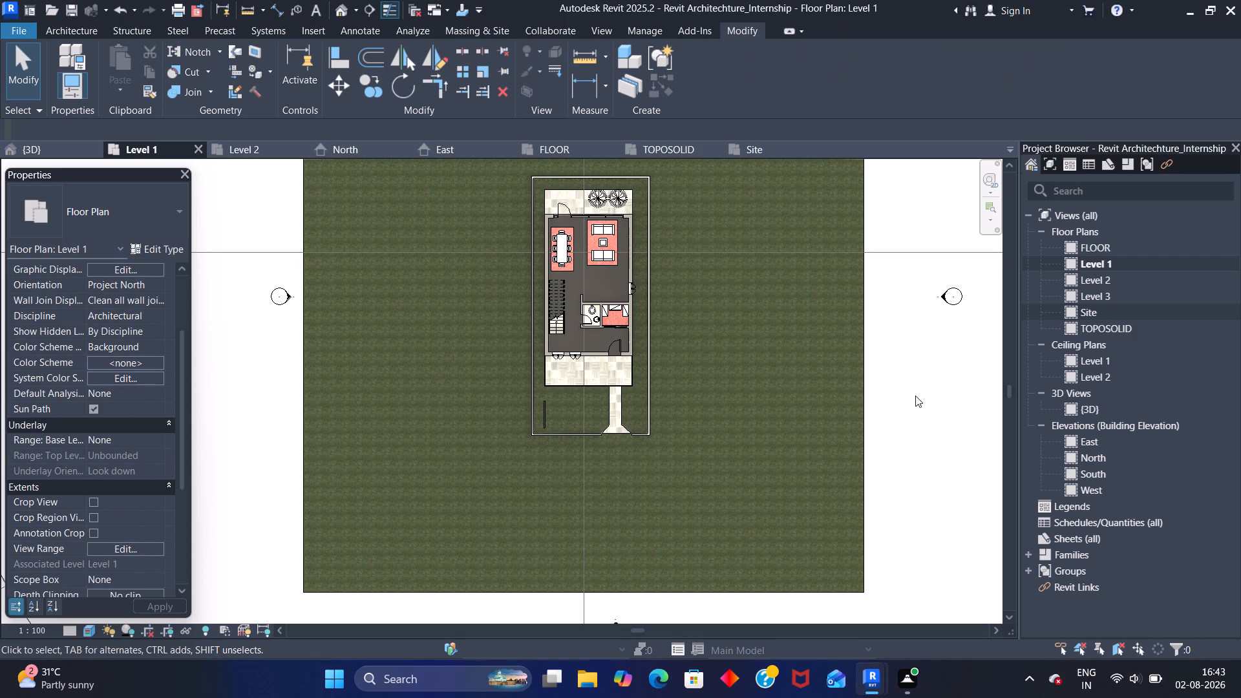
scroll(628, 366, "up", 2)
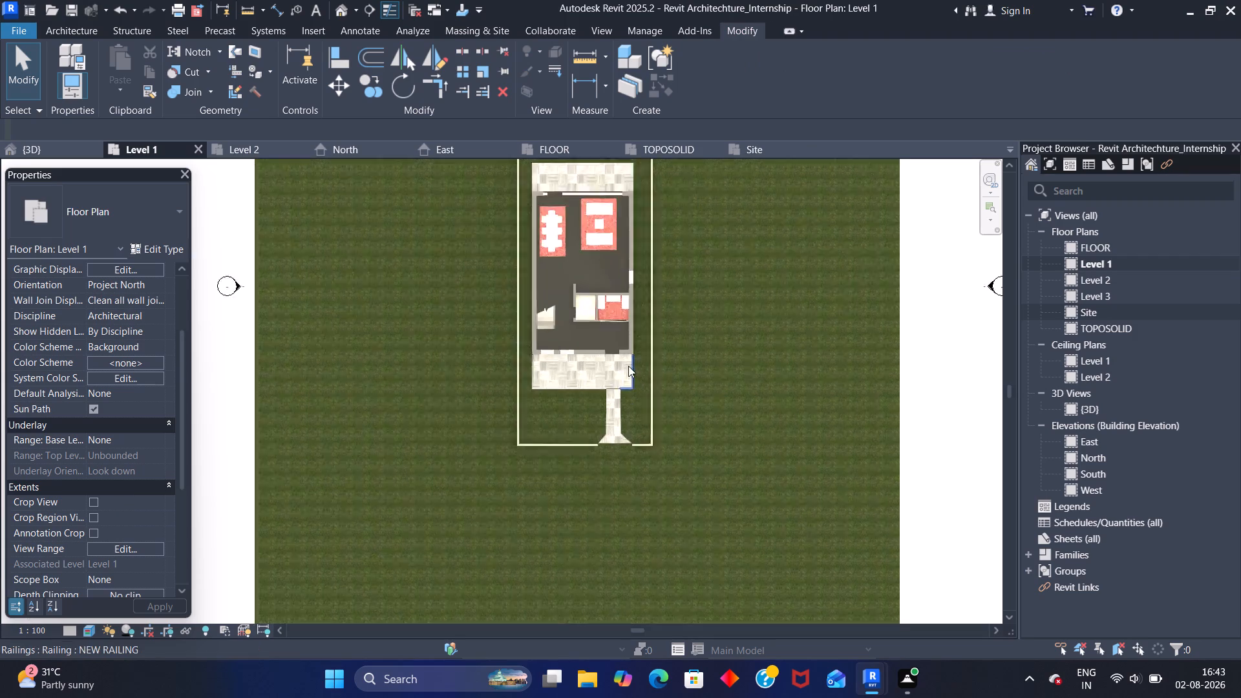
scroll(628, 366, "up", 8)
scroll(595, 391, "up", 14)
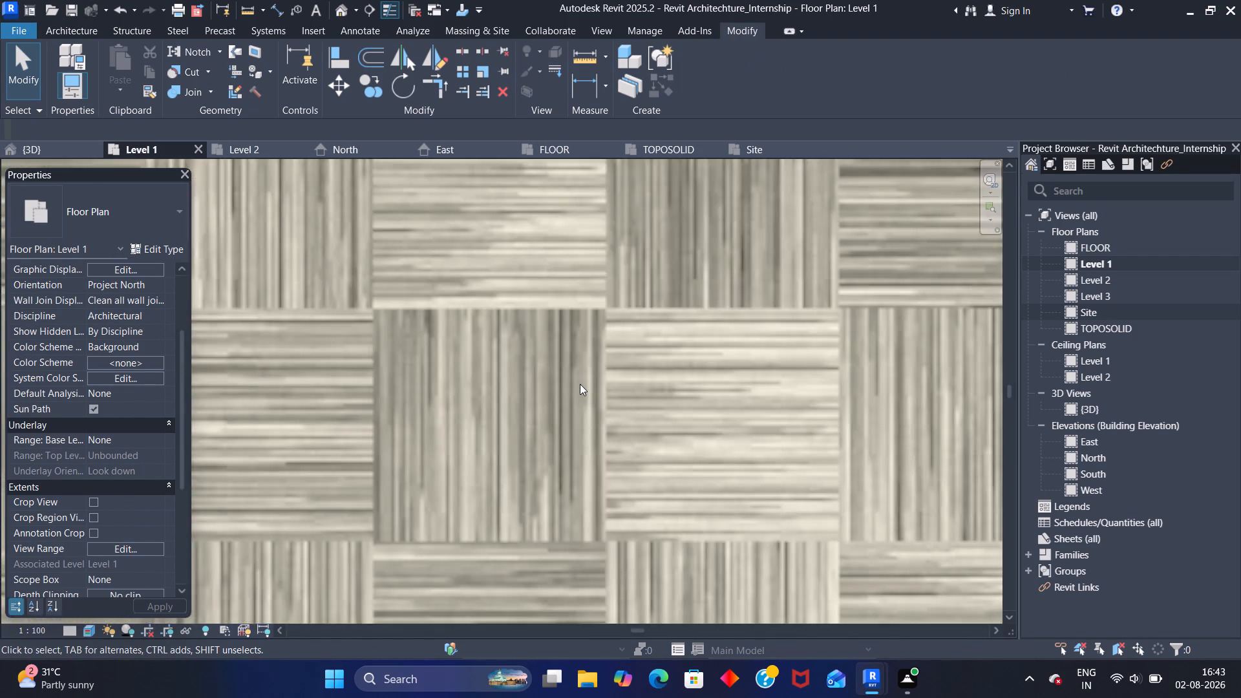
scroll(580, 384, "down", 16)
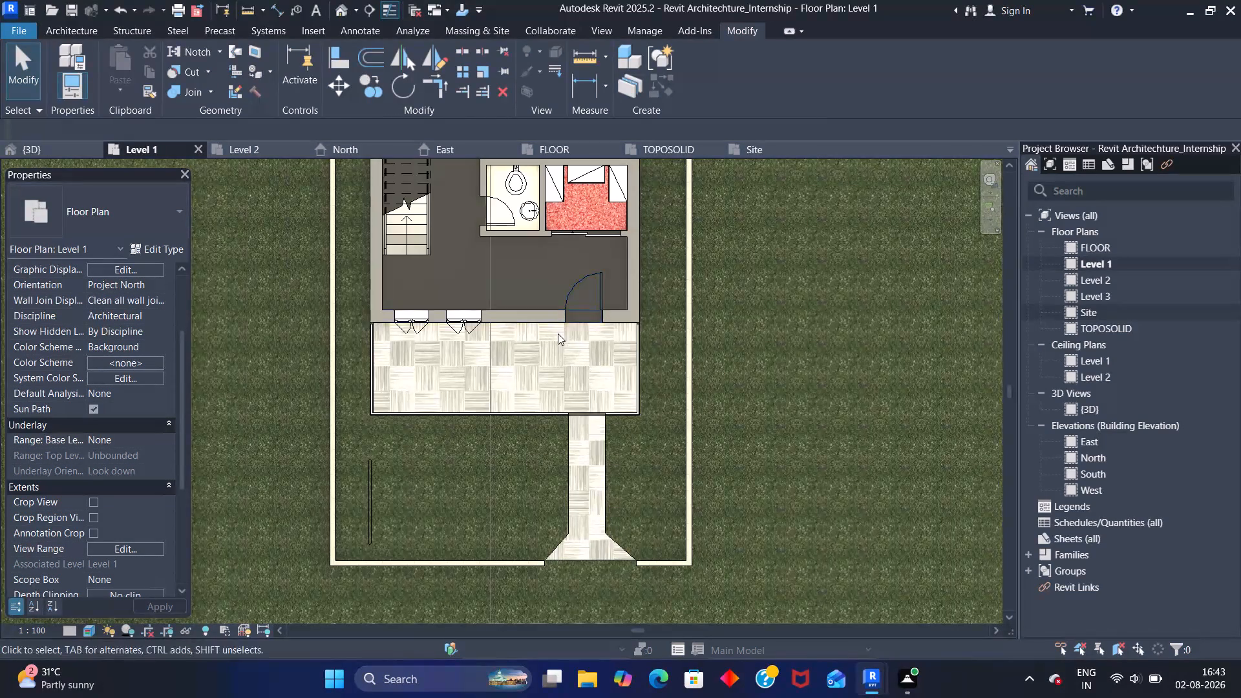
middle_click_drag(487, 270, 455, 383)
scroll(421, 346, "up", 9)
scroll(378, 343, "down", 9)
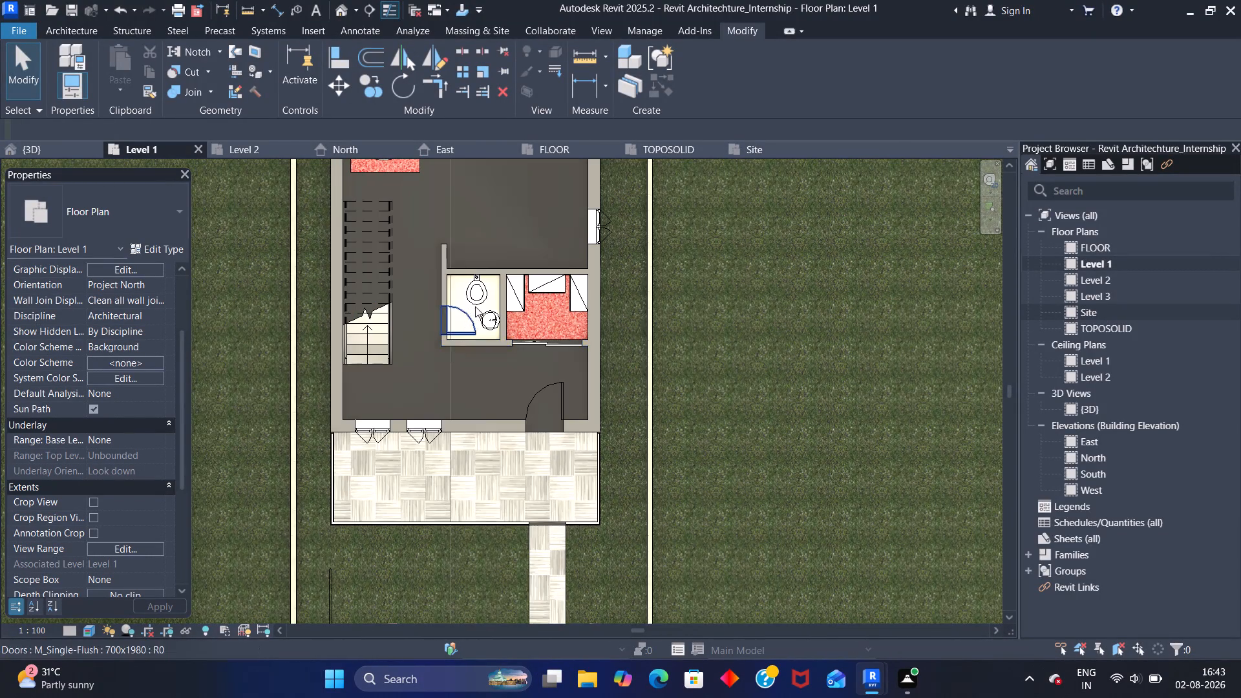
scroll(474, 305, "up", 12)
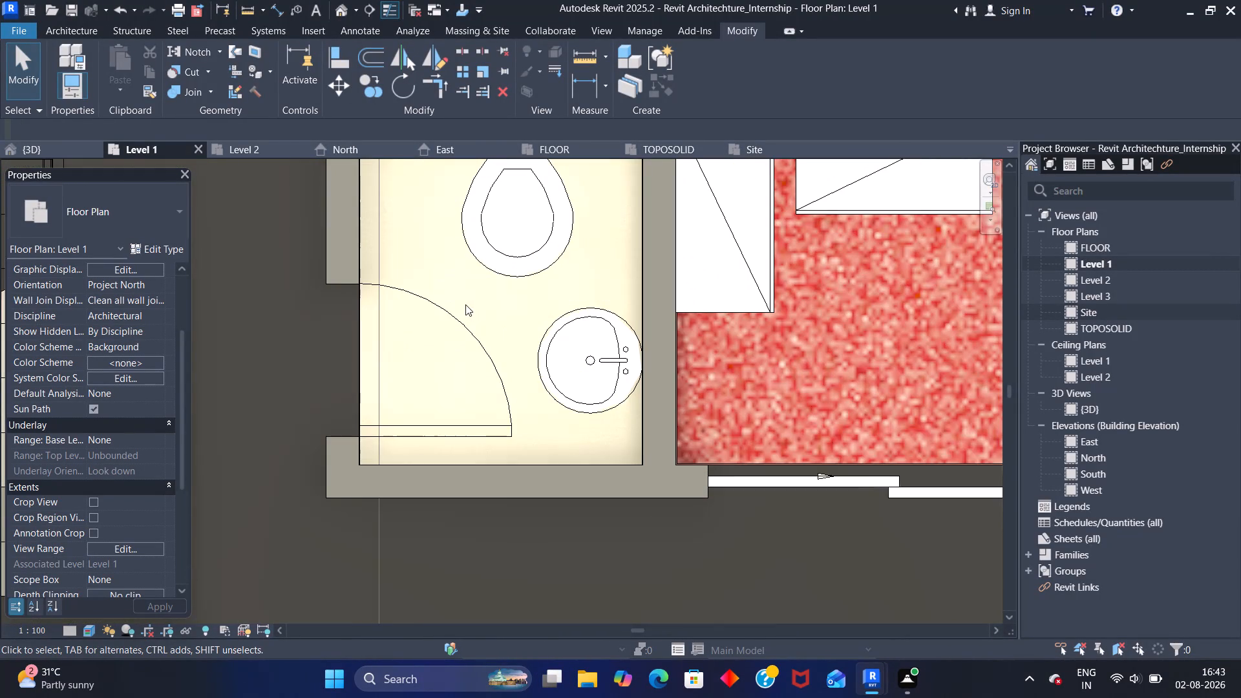
scroll(465, 304, "down", 8)
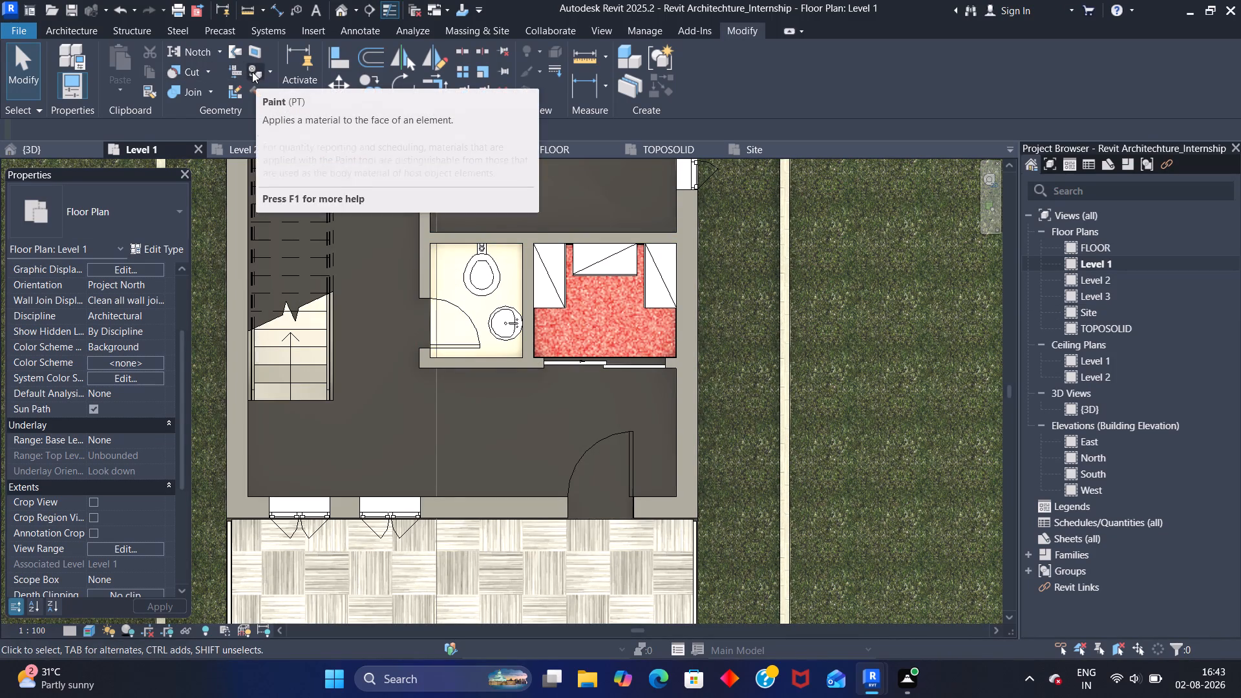
Open the Appearance Library's Flooring category in the Asset Browser for the Default New Material(4) material.
left_click(636, 26)
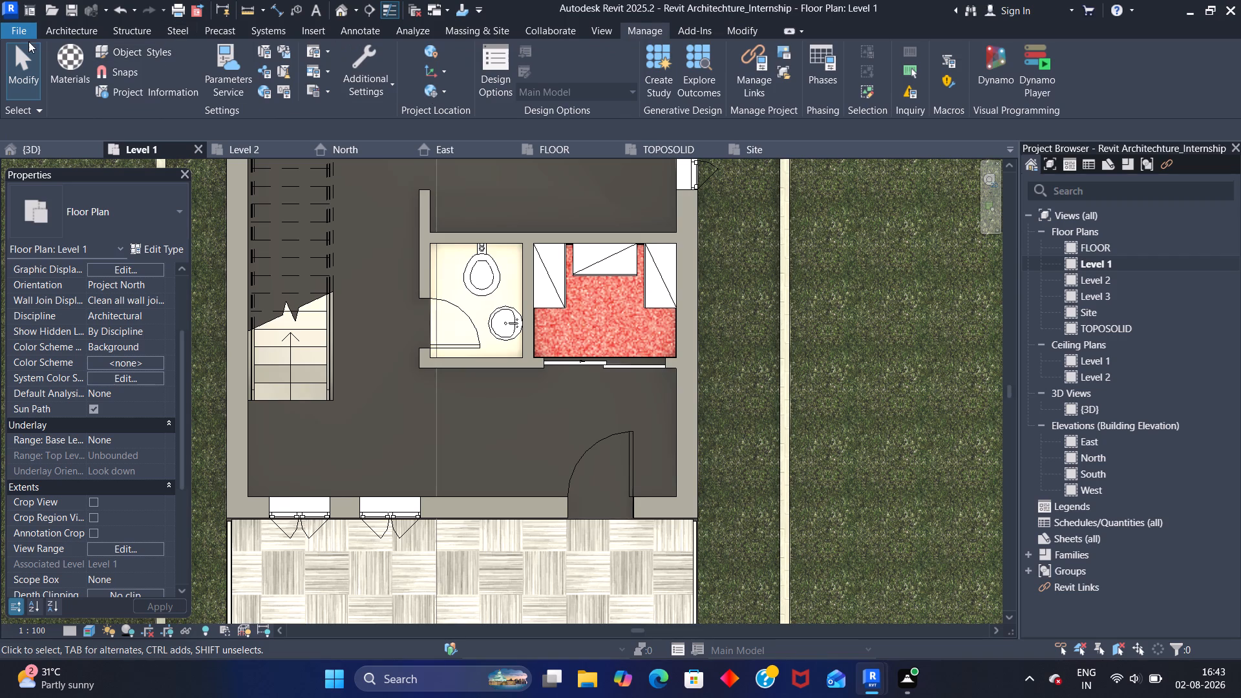
left_click(61, 56)
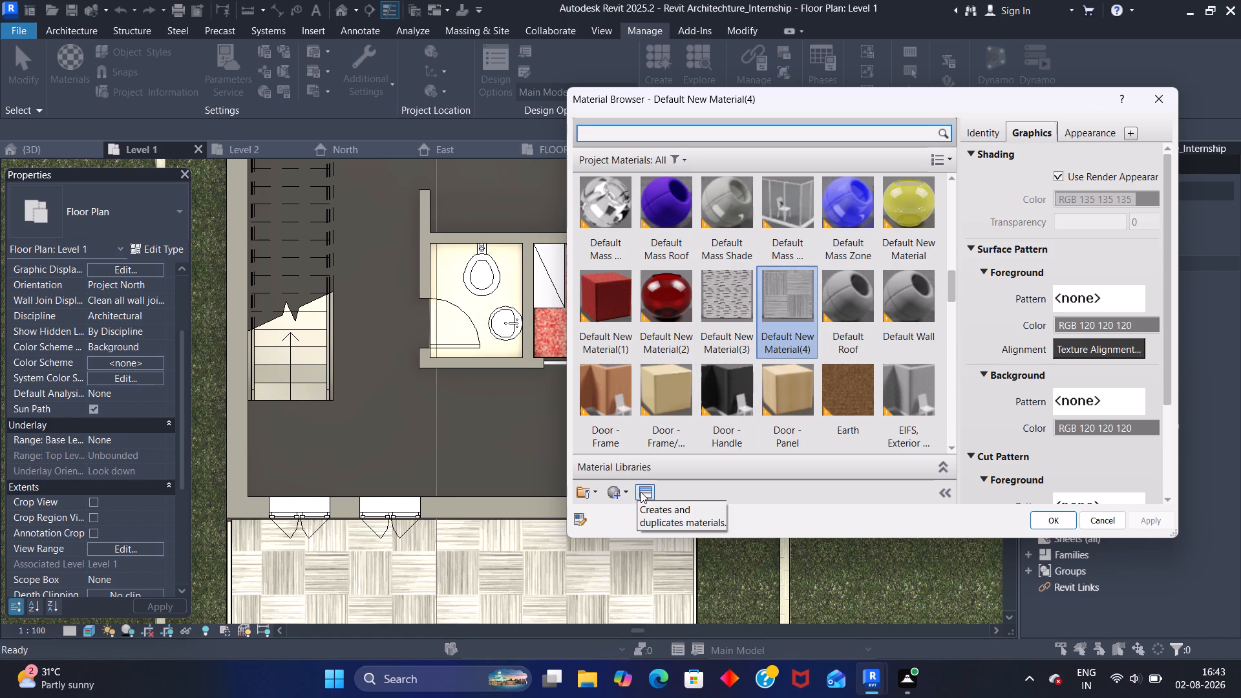
scroll(737, 346, "up", 11)
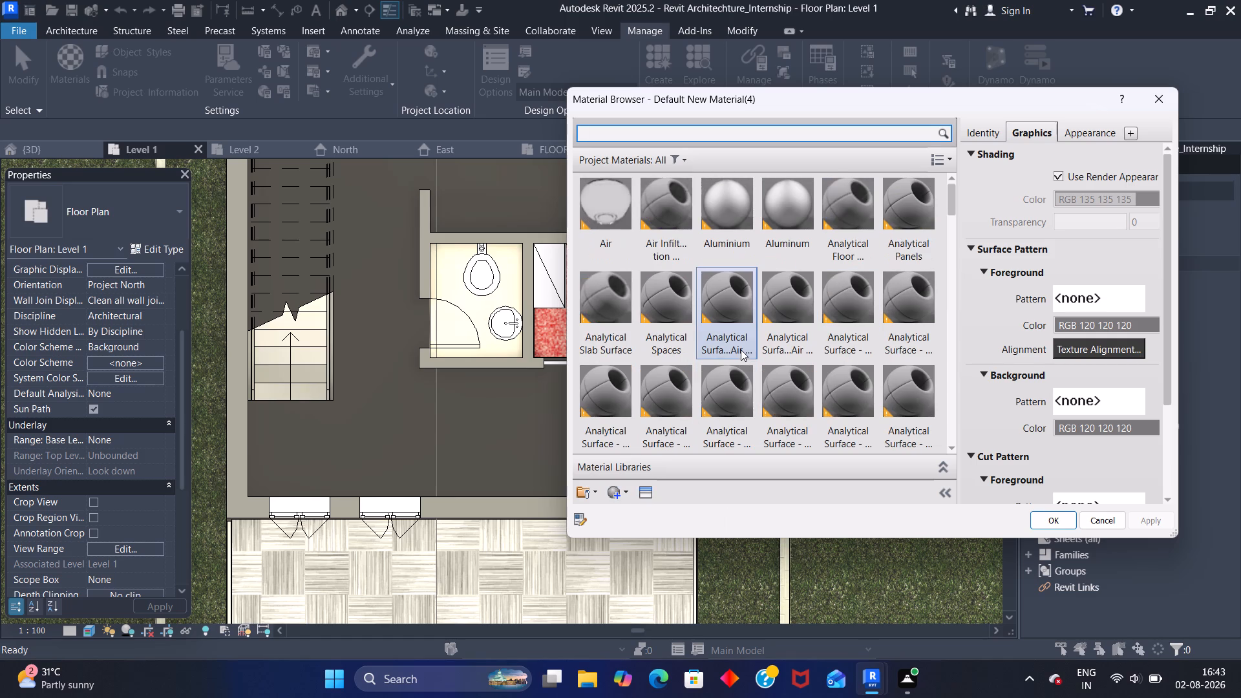
scroll(741, 350, "up", 1)
scroll(741, 350, "down", 10)
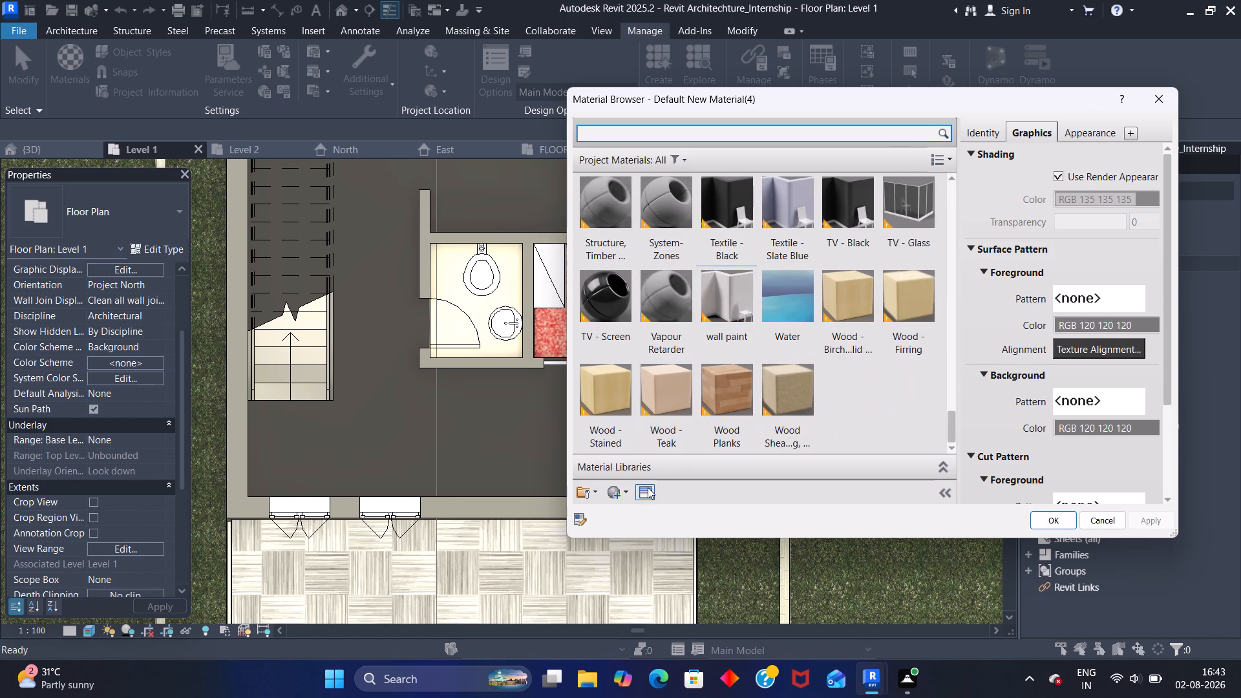
left_click(648, 487)
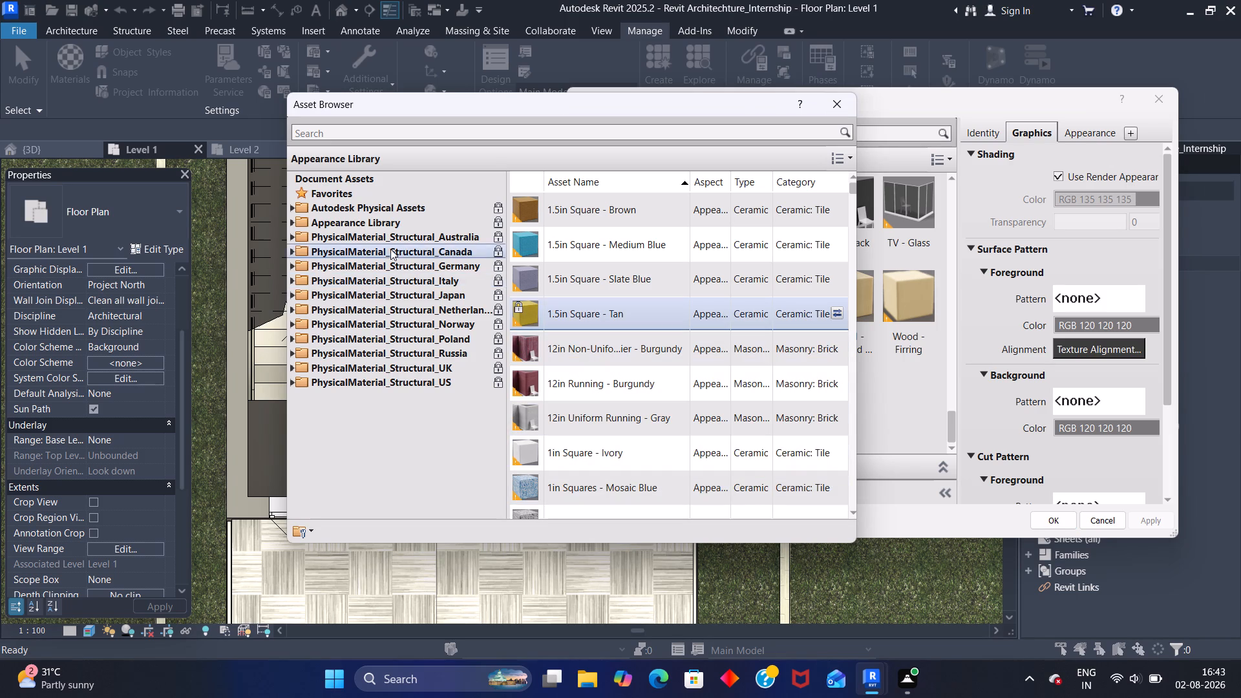
double_click(388, 222)
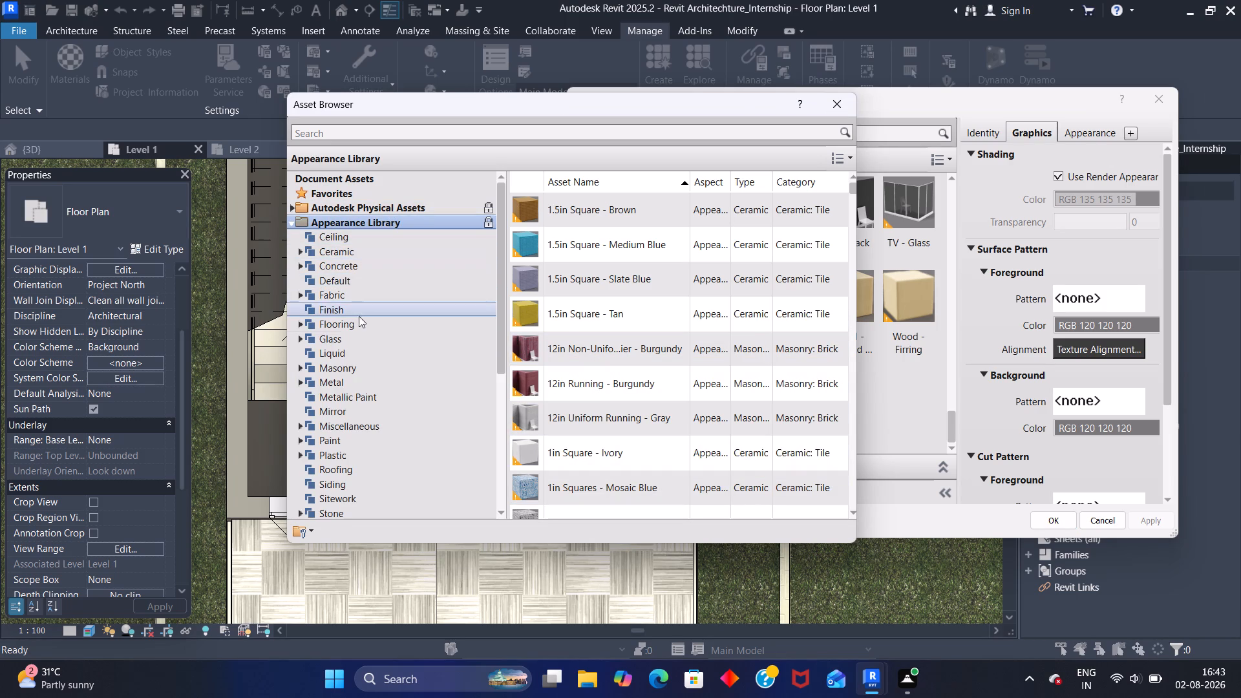
scroll(357, 326, "down", 1)
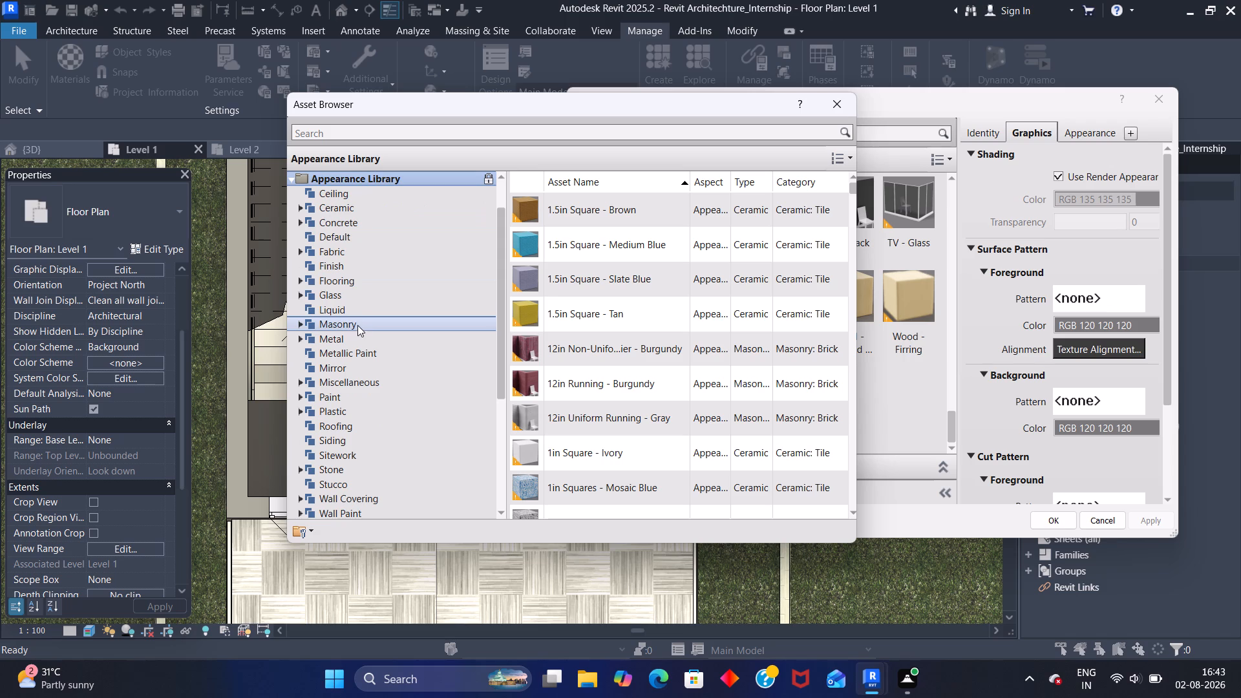
left_click(363, 281)
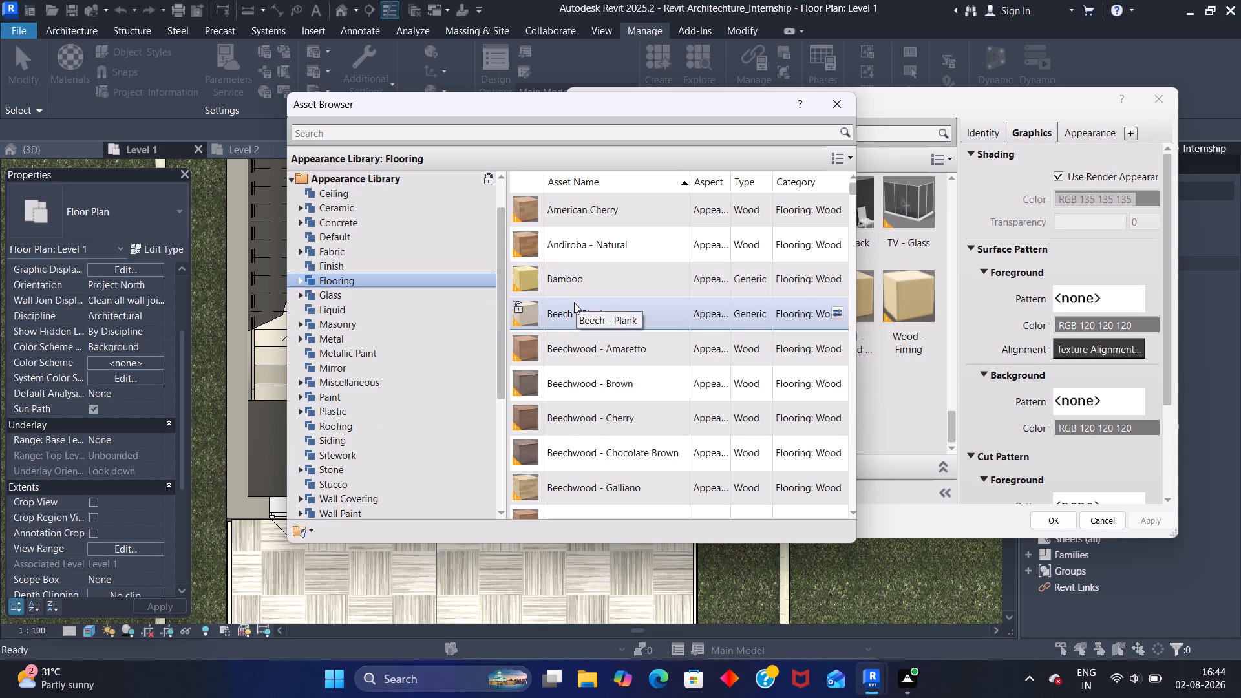
Look through the Flooring assets, from wood and carpet to marble, for a new porch and path finish.
scroll(574, 302, "down", 13)
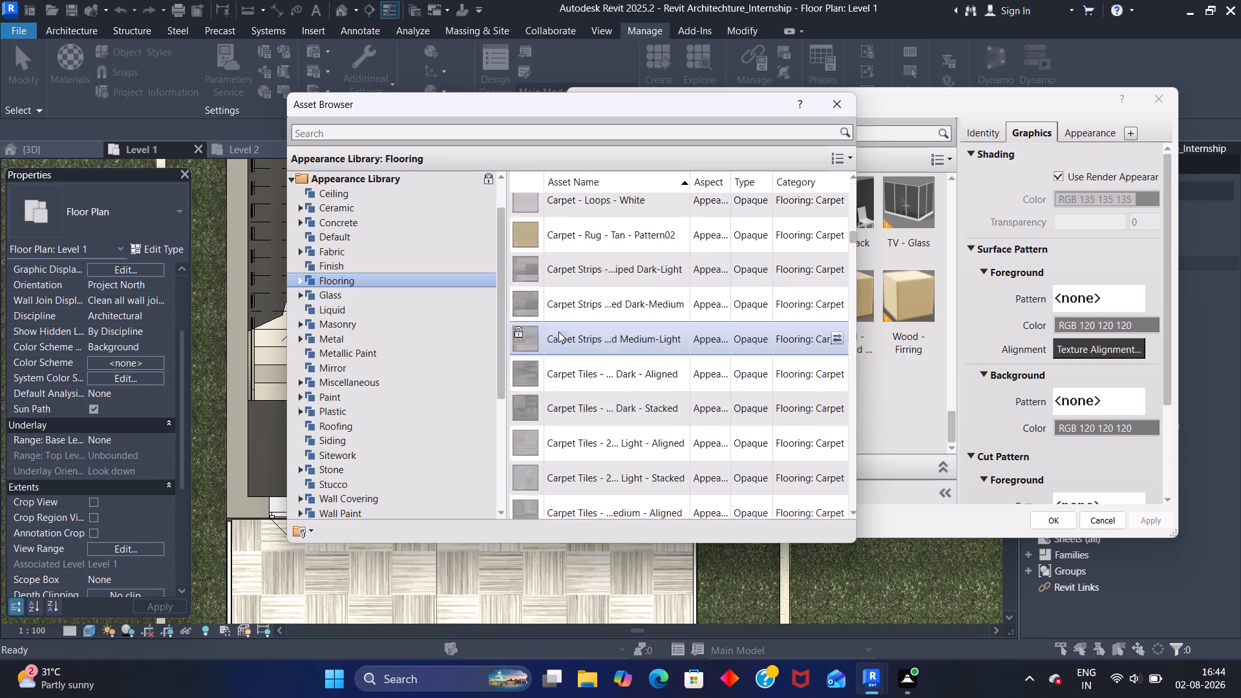
scroll(560, 335, "down", 7)
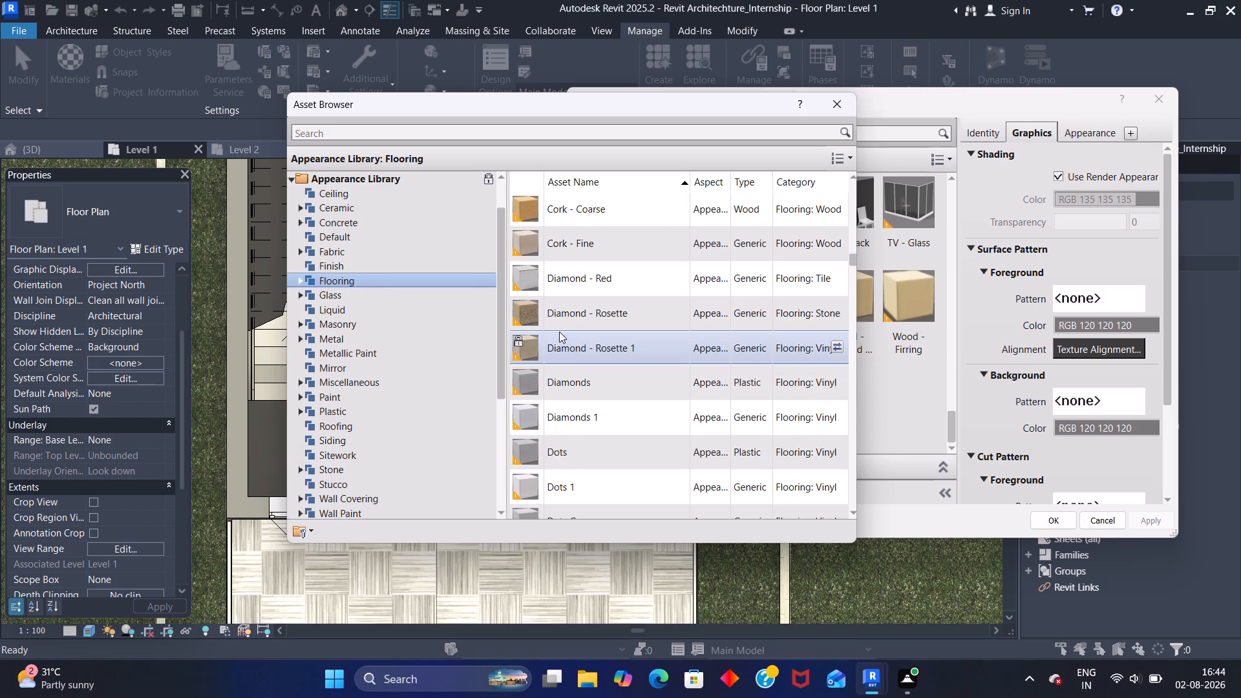
scroll(559, 332, "down", 9)
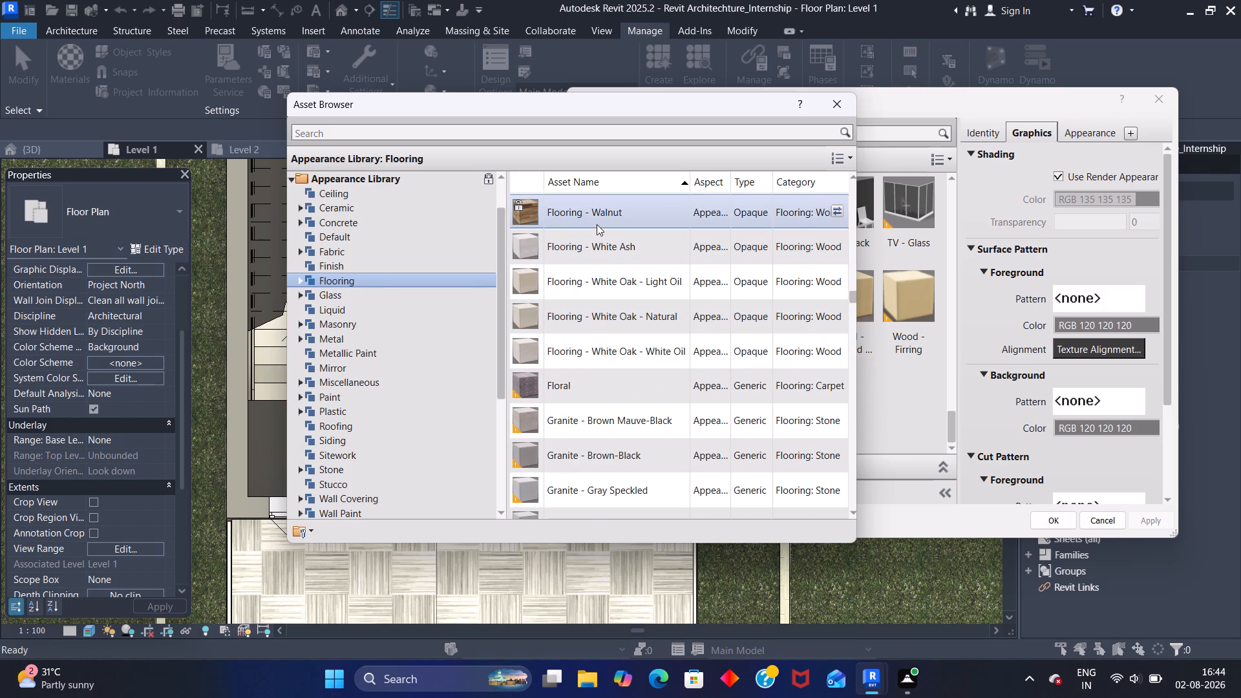
left_click(616, 213)
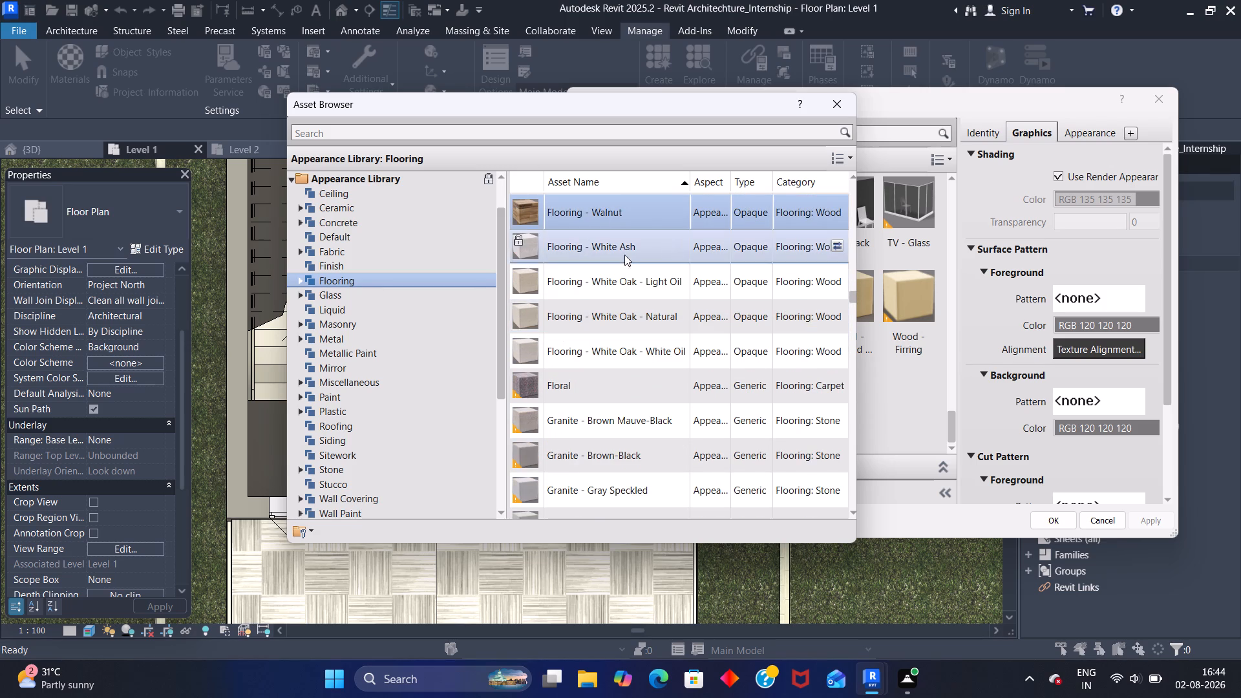
scroll(617, 284, "down", 4)
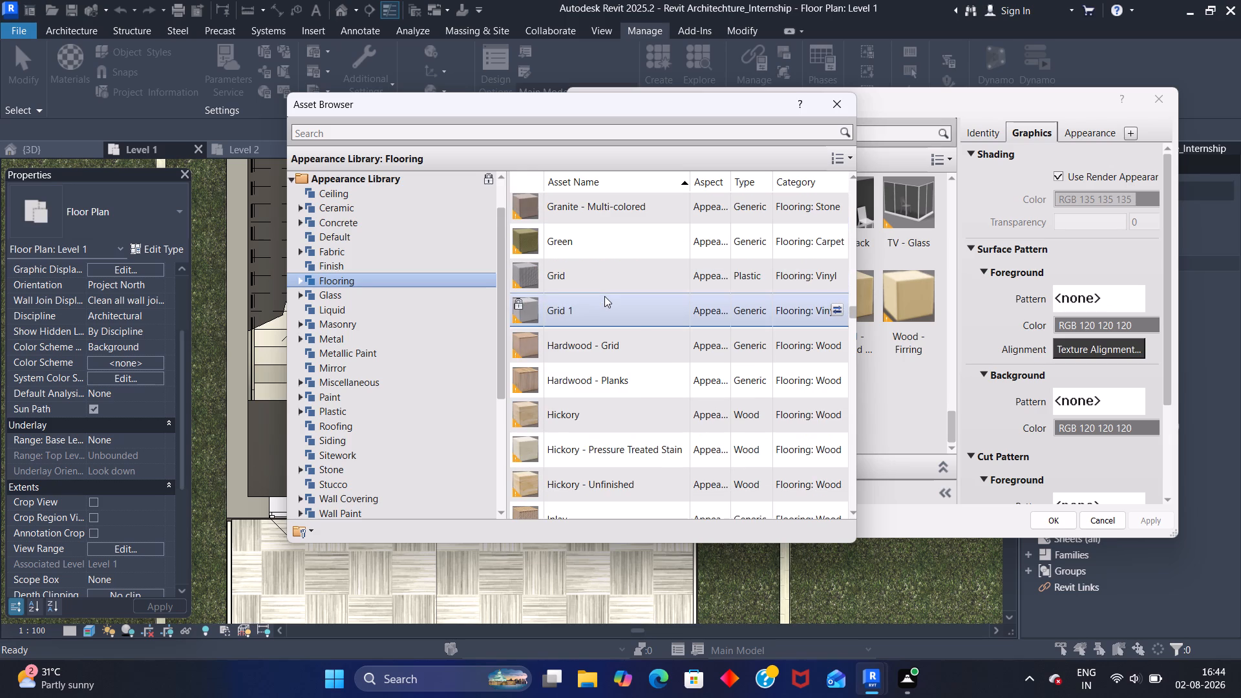
scroll(604, 341, "down", 1)
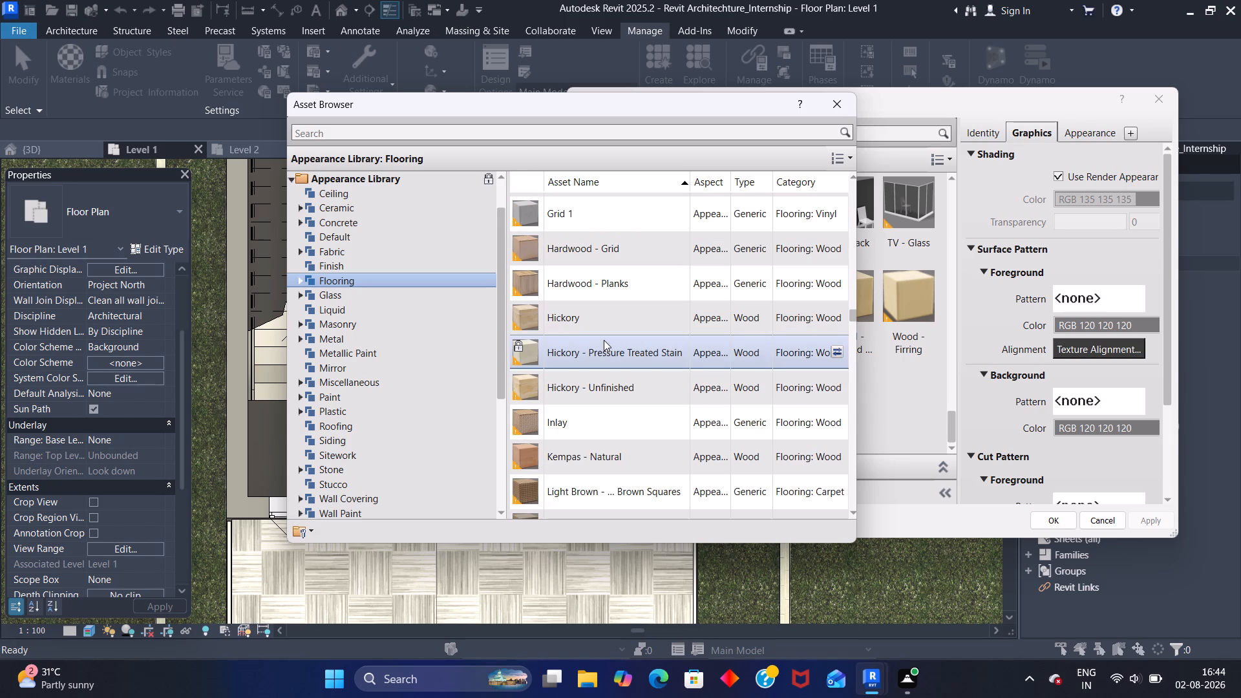
scroll(588, 377, "down", 4)
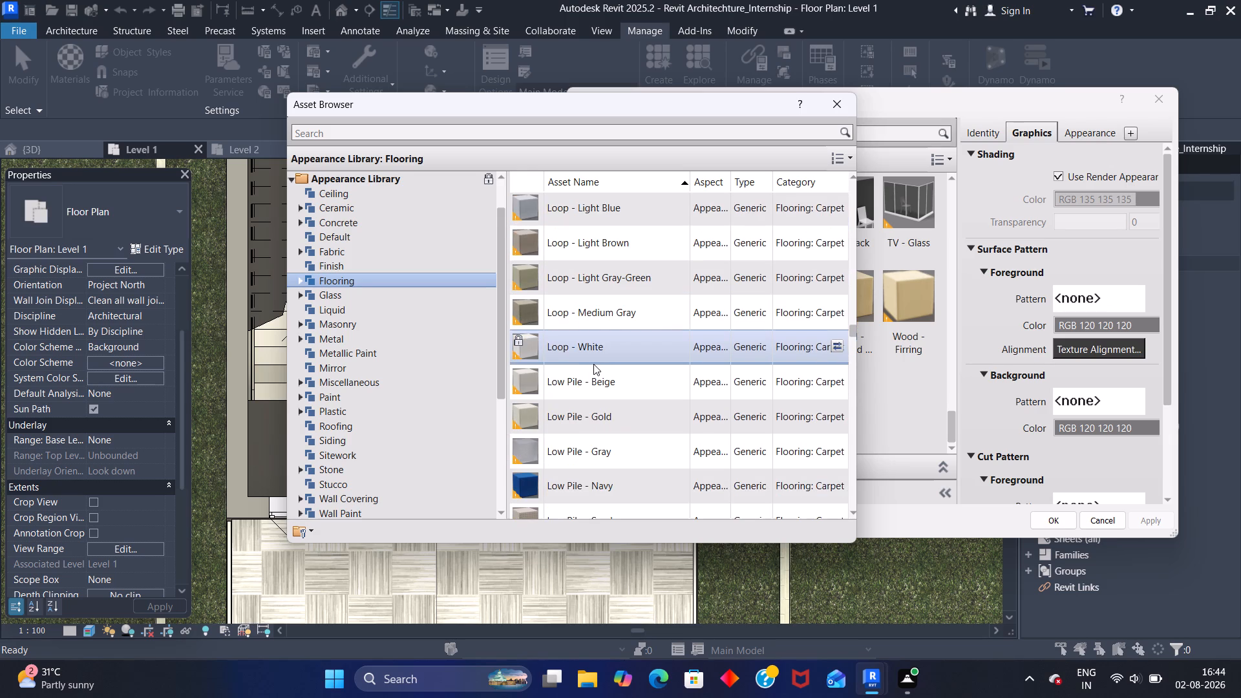
scroll(593, 362, "down", 2)
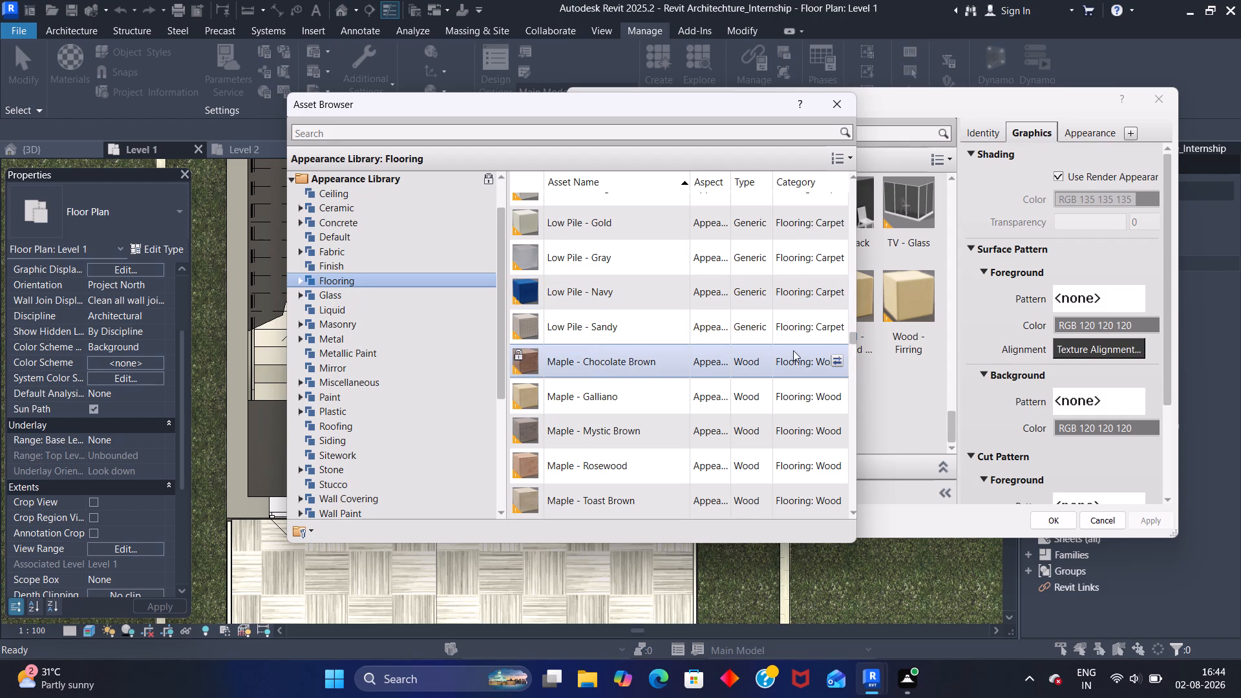
scroll(746, 410, "down", 1)
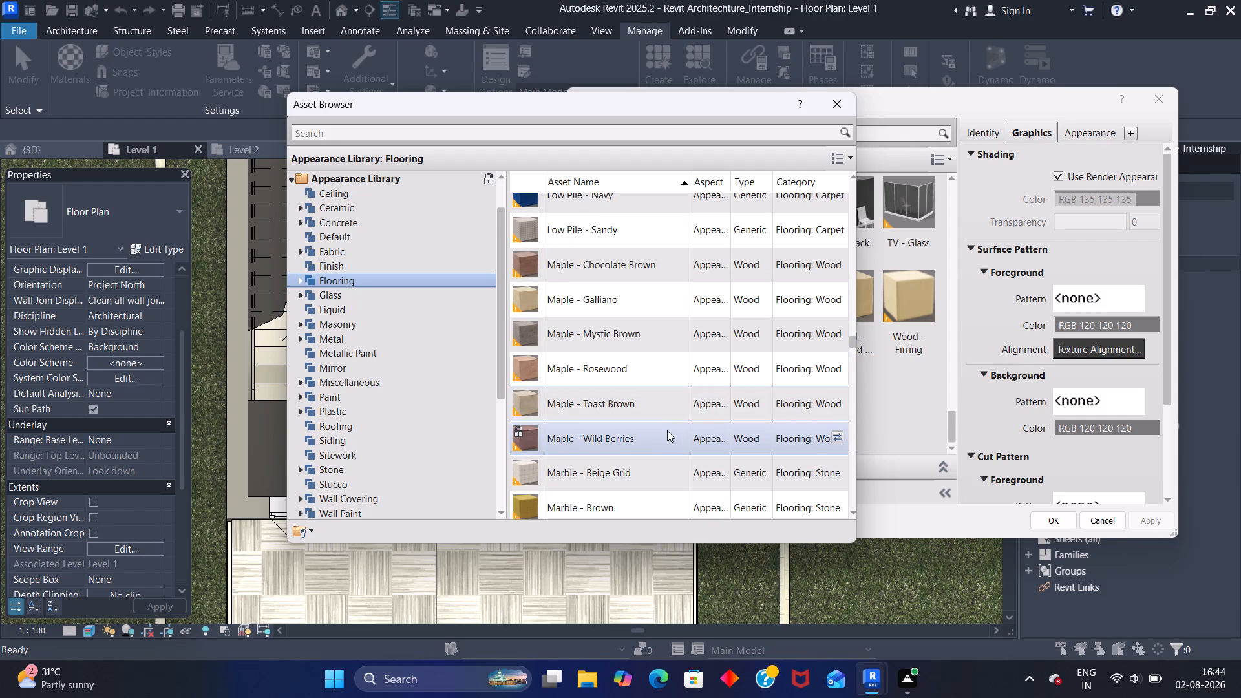
scroll(673, 428, "down", 4)
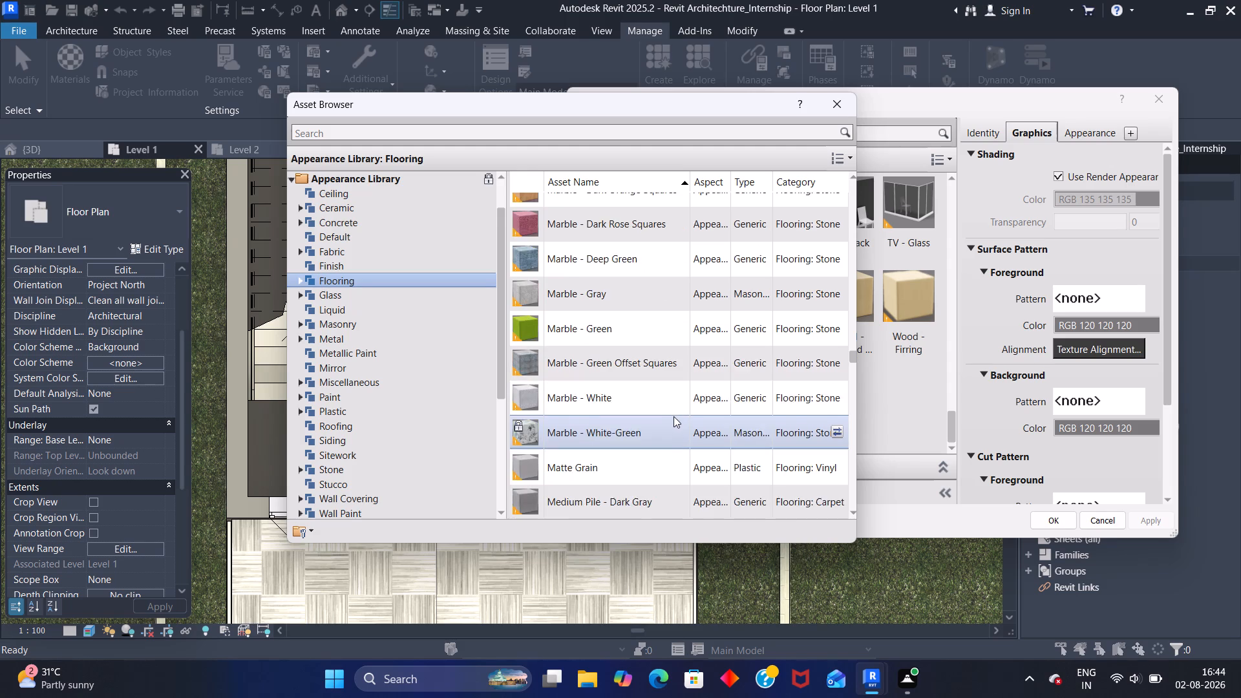
scroll(674, 416, "down", 2)
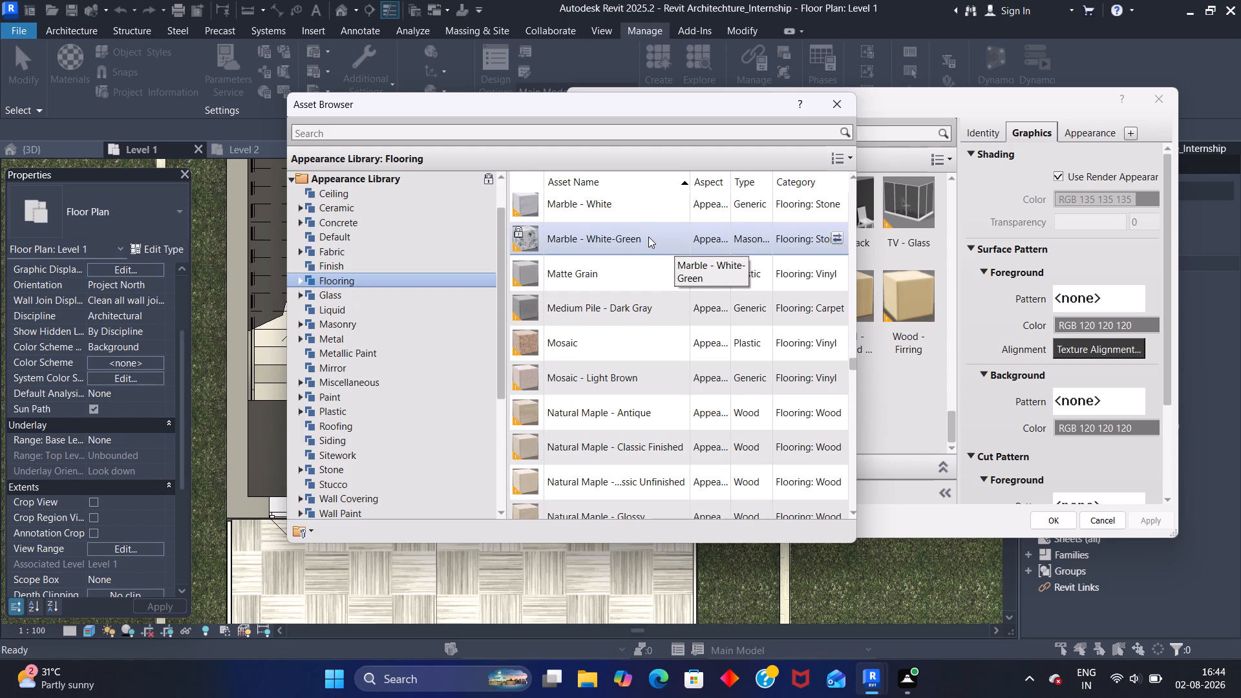
Replace the appearance of Default New Material(4) with Marble - White-Green and apply the material change.
left_click(648, 237)
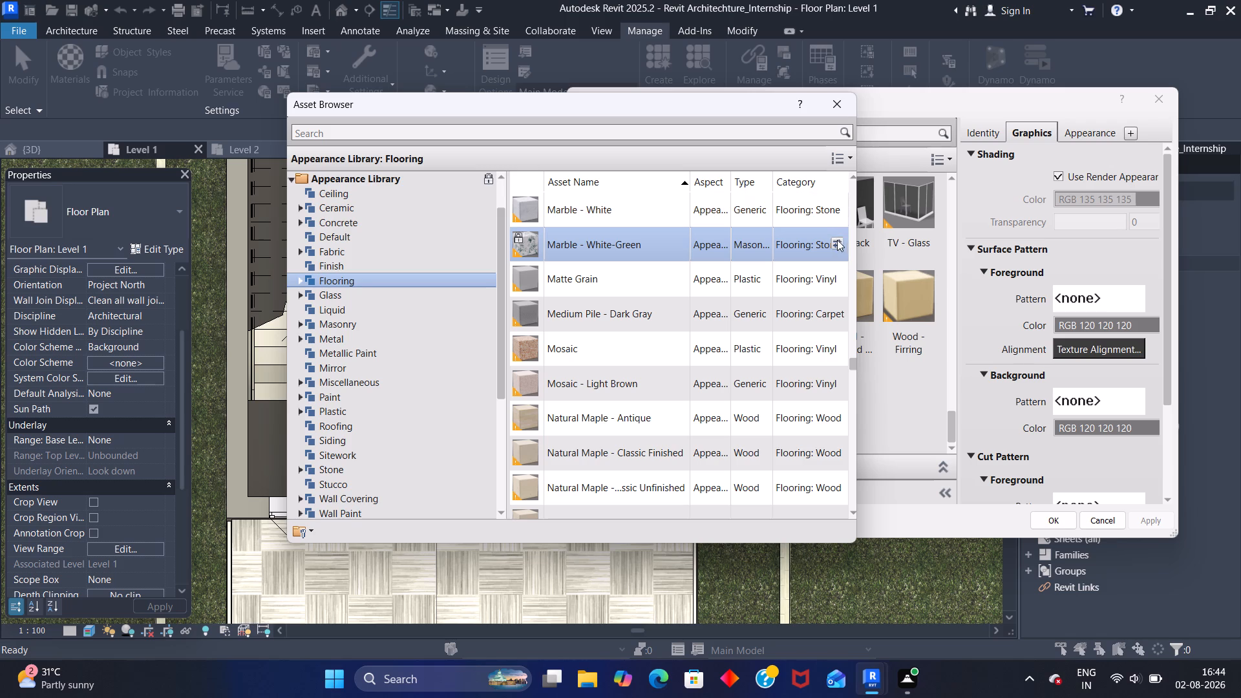
left_click(840, 244)
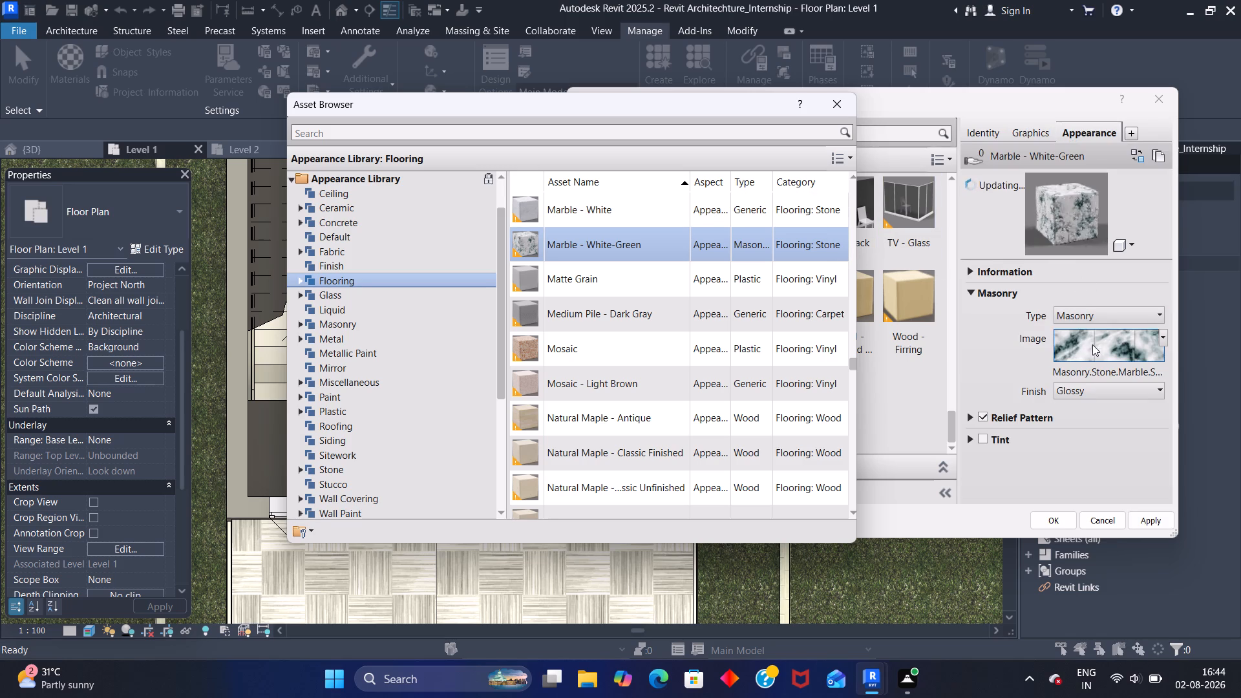
scroll(1070, 202, "up", 2)
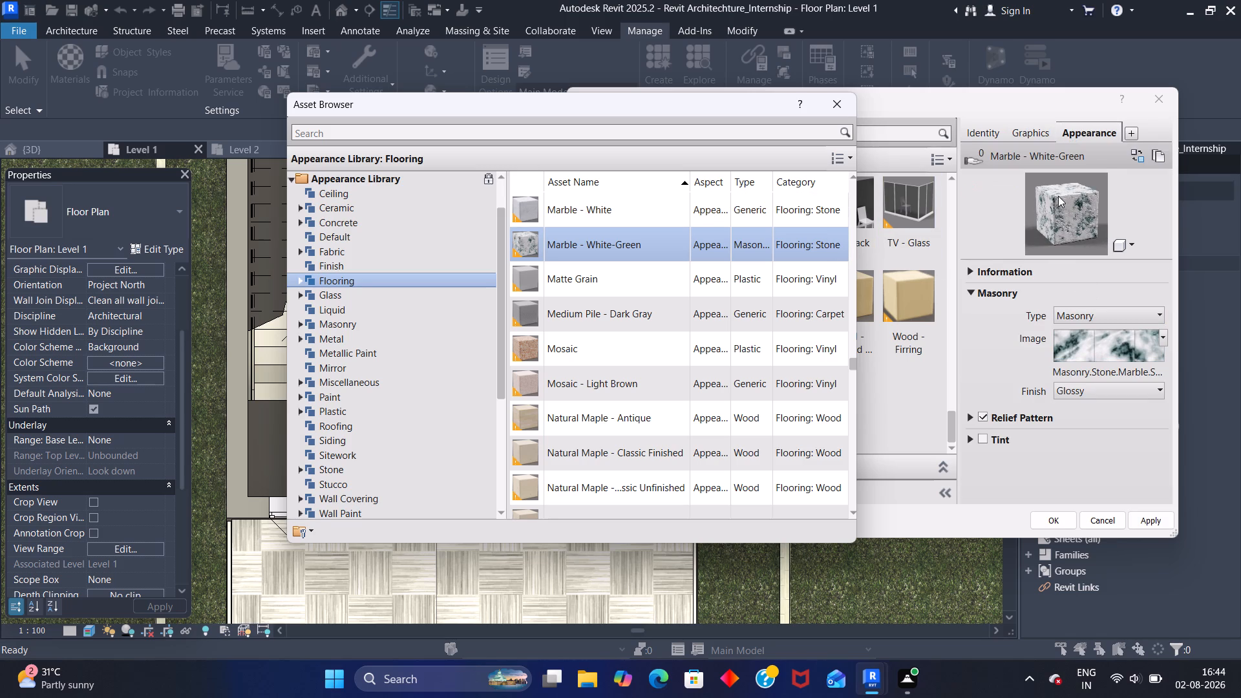
left_click(1024, 130)
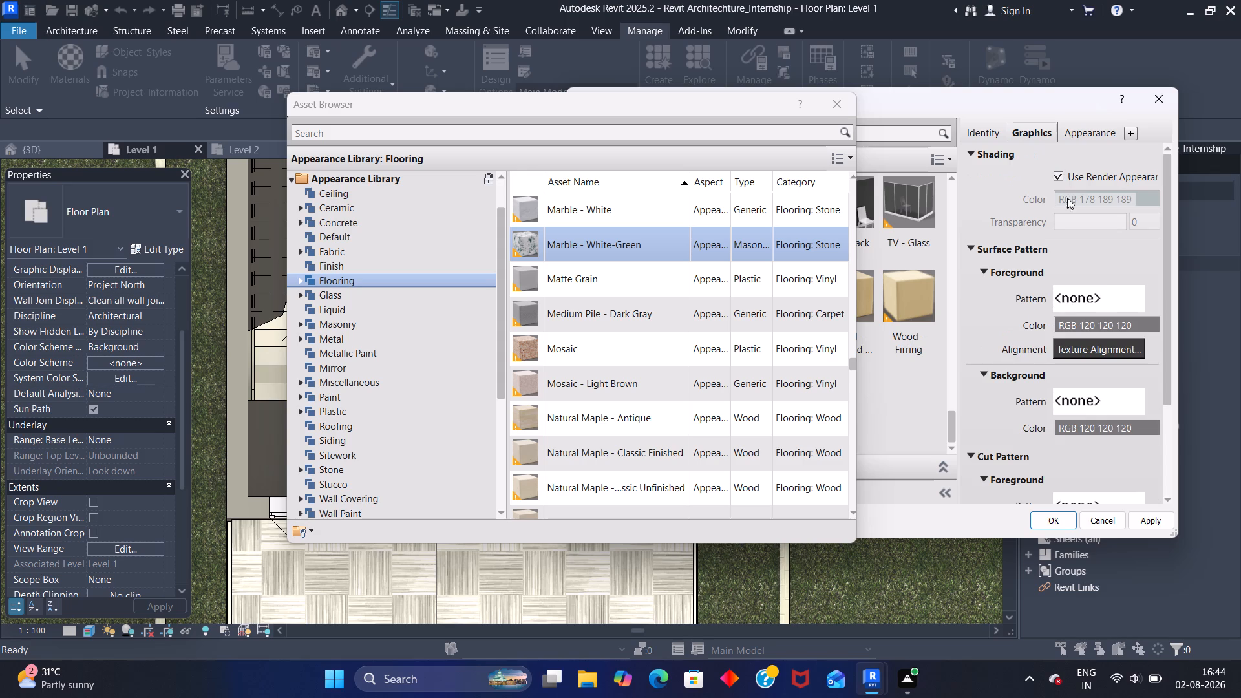
left_click(1149, 524)
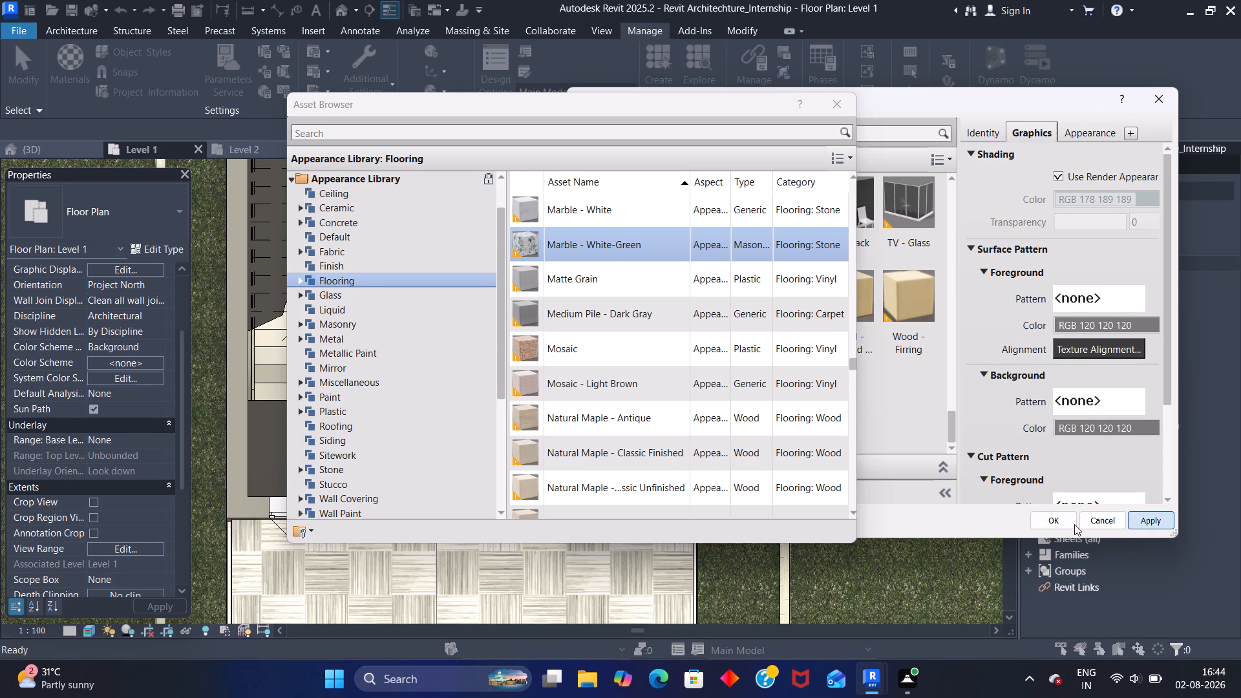
left_click(1048, 522)
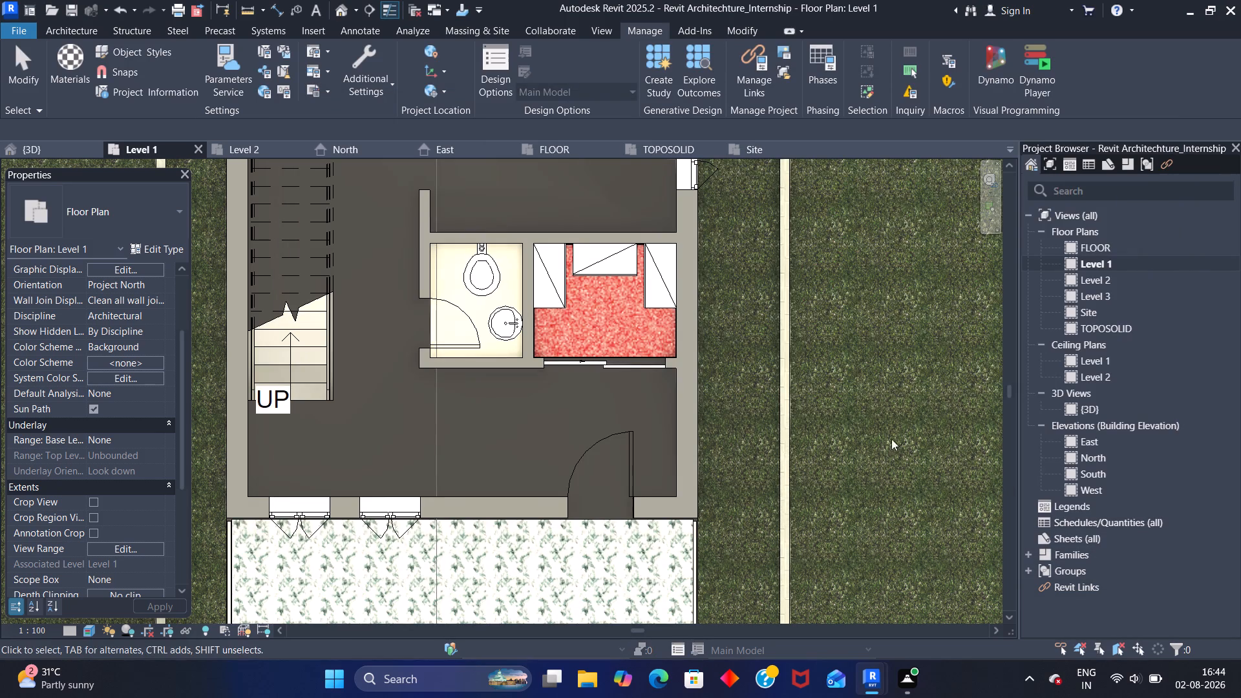
Examine the marble finish on the porches and entrance path, up close and across the whole Level 1 plan.
scroll(885, 435, "down", 7)
middle_click_drag(895, 464, 792, 407)
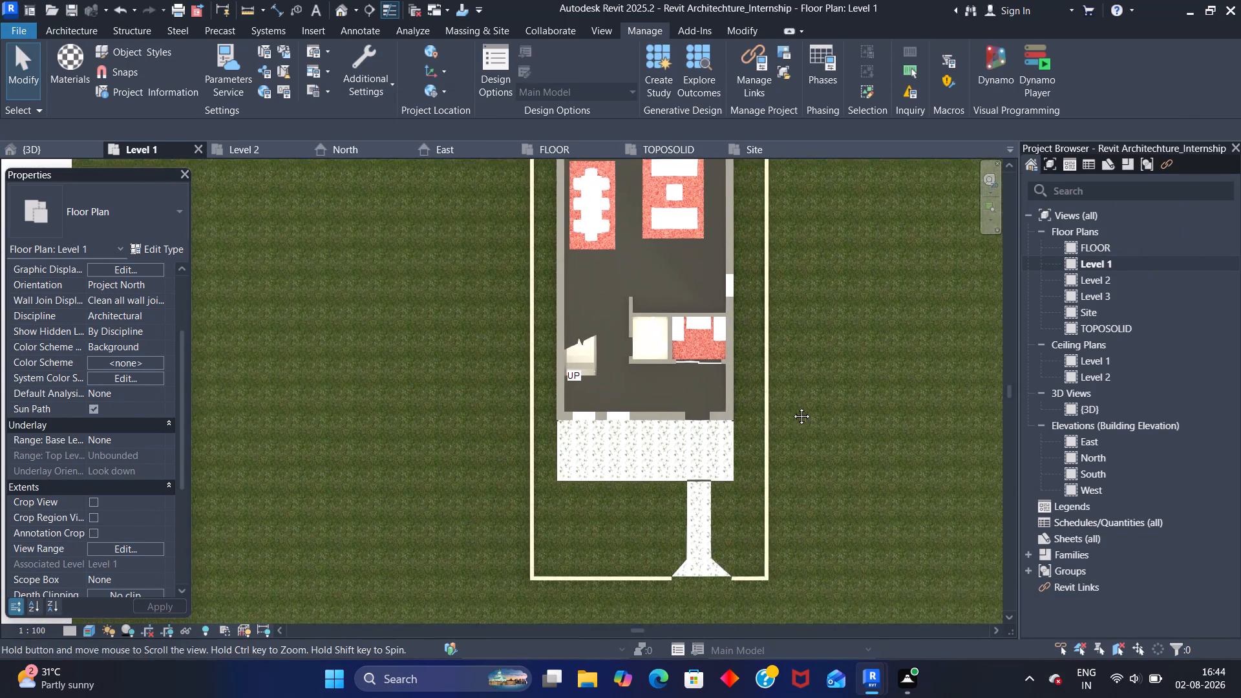
middle_click_drag(792, 407, 761, 390)
scroll(655, 419, "up", 14)
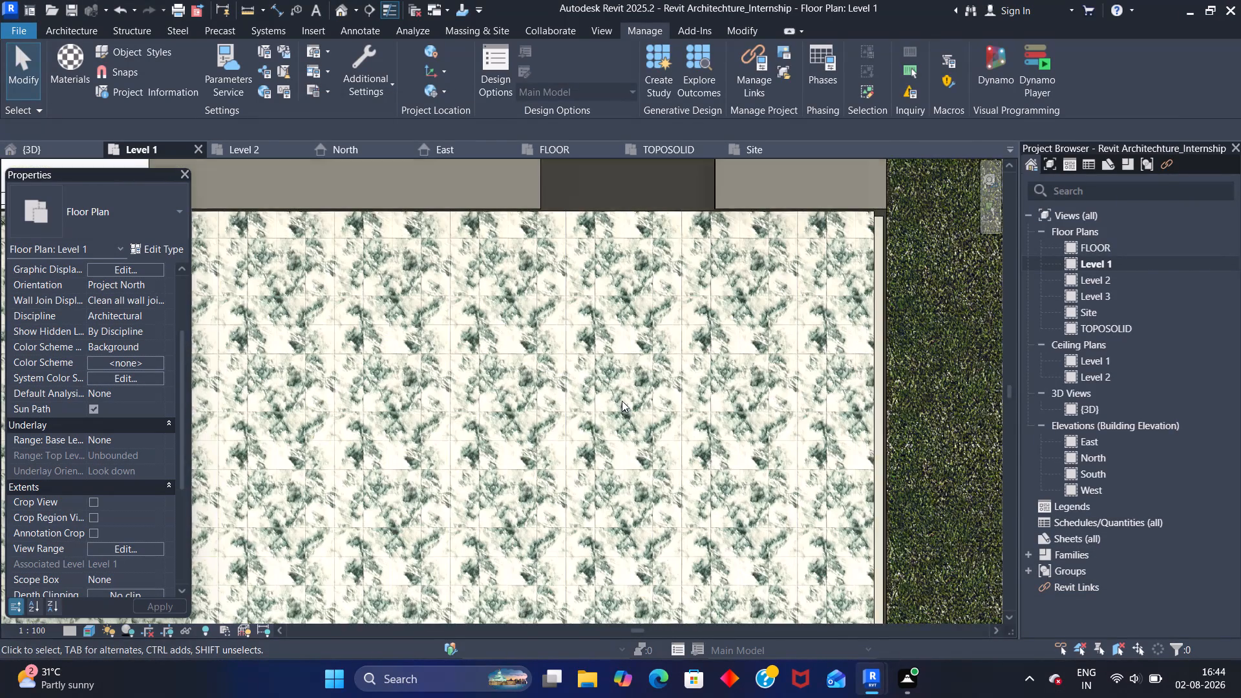
scroll(622, 401, "up", 10)
scroll(622, 397, "down", 3)
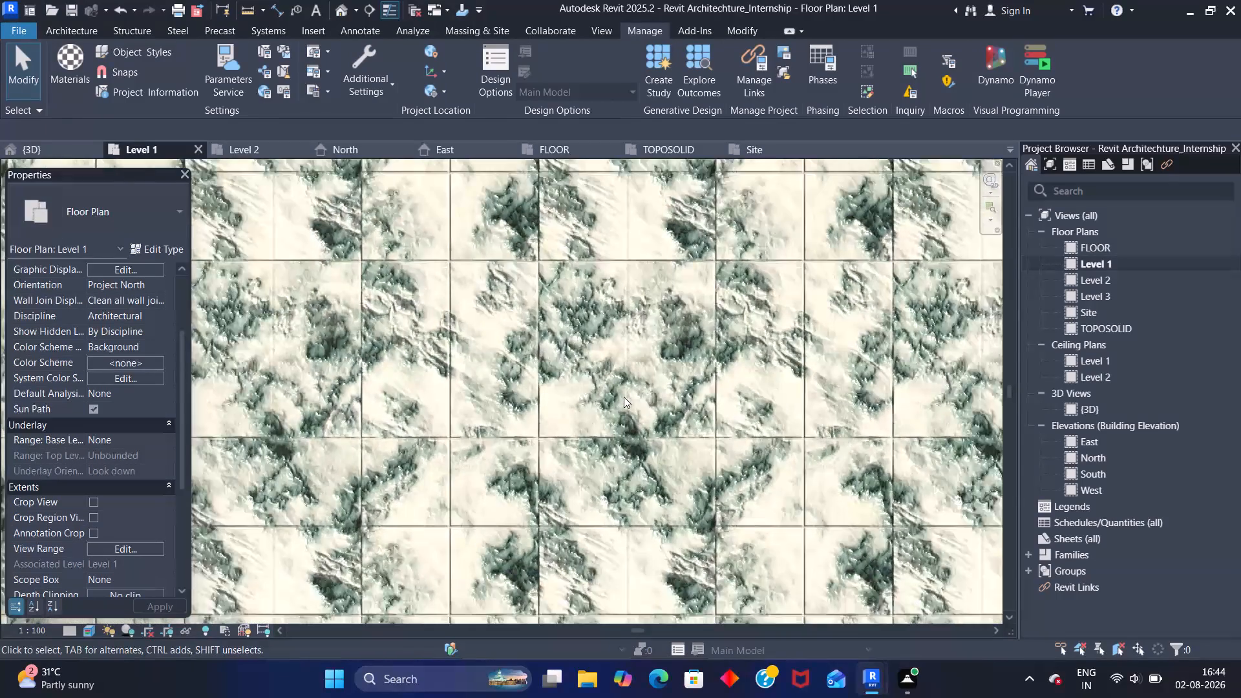
scroll(624, 397, "down", 15)
scroll(560, 402, "down", 1)
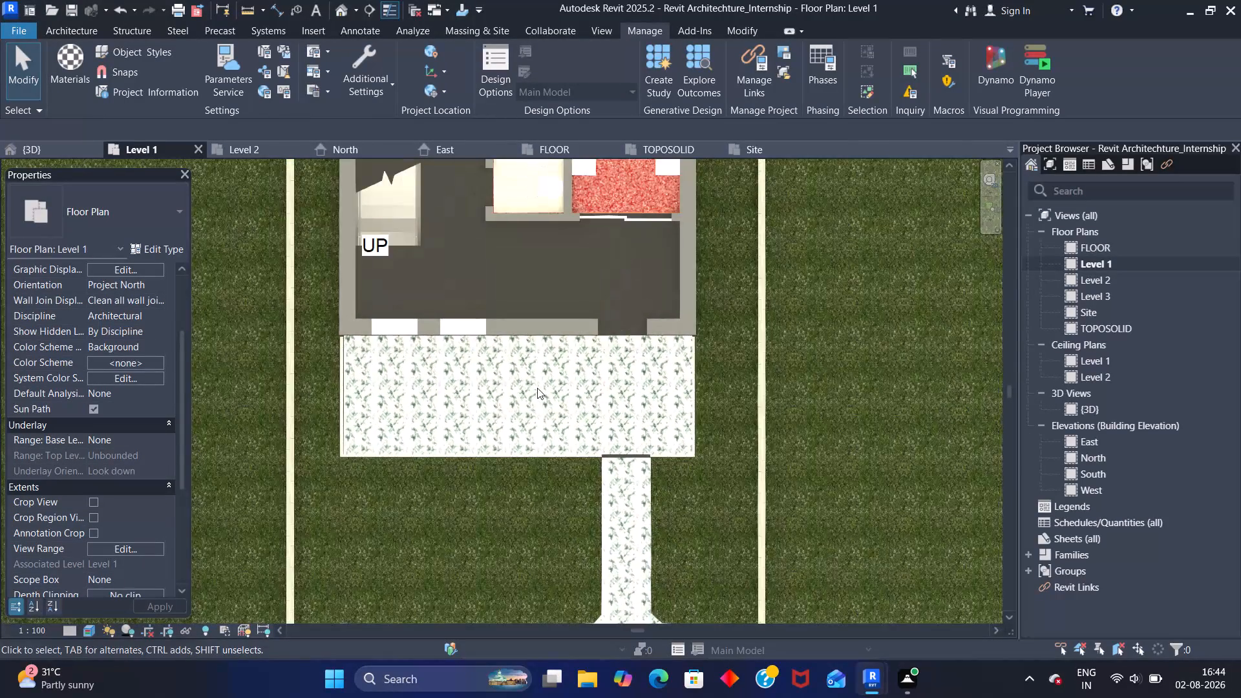
scroll(537, 388, "down", 1)
middle_click_drag(533, 396, 520, 438)
scroll(524, 343, "down", 5)
middle_click_drag(520, 336, 515, 355)
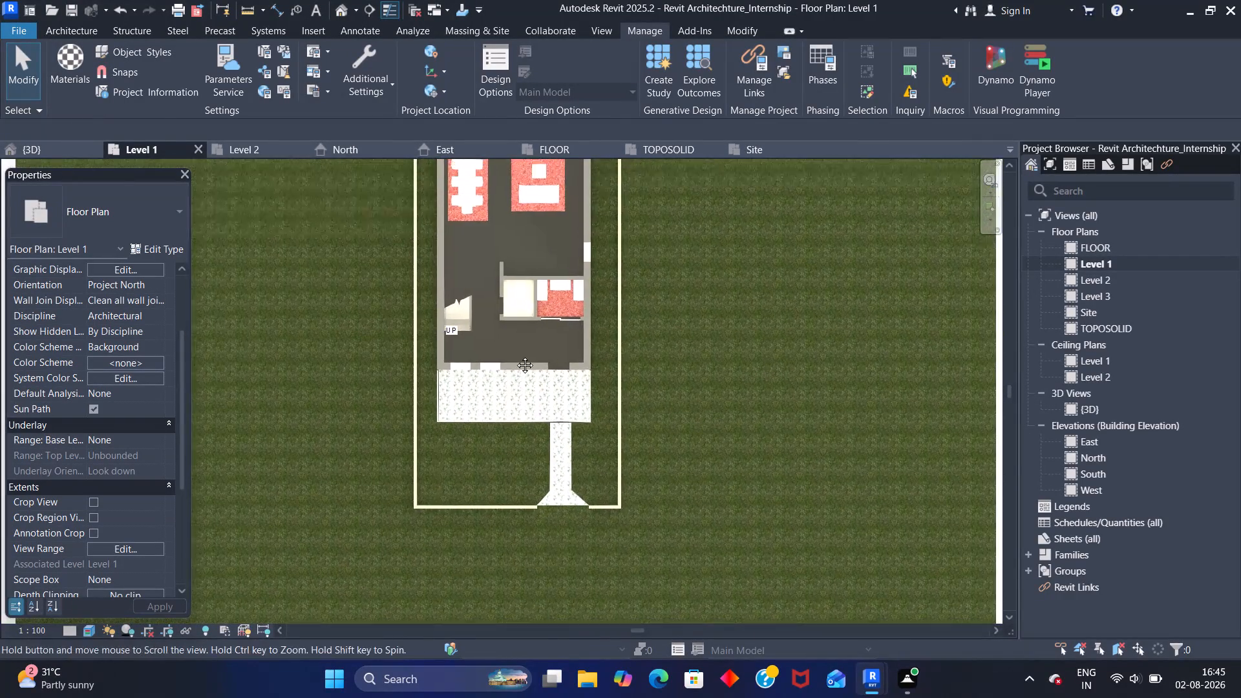
middle_click_drag(515, 355, 507, 388)
middle_click_drag(523, 278, 514, 332)
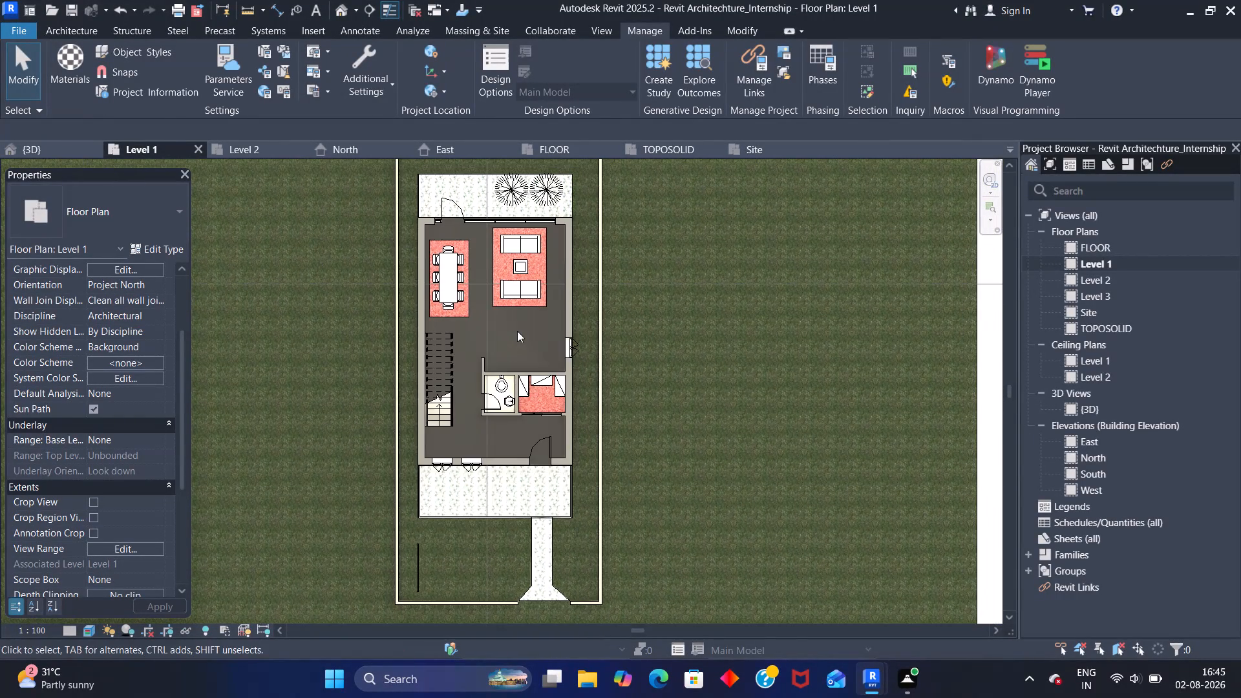
scroll(514, 333, "up", 1)
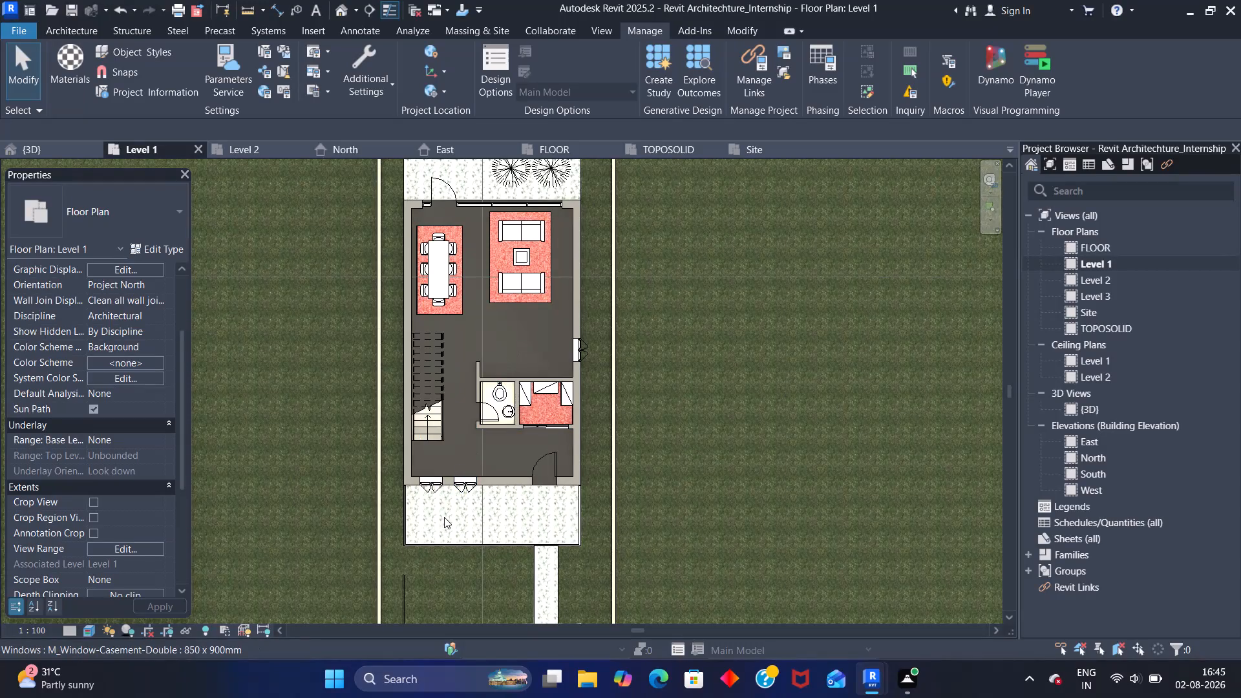
scroll(445, 494, "up", 1)
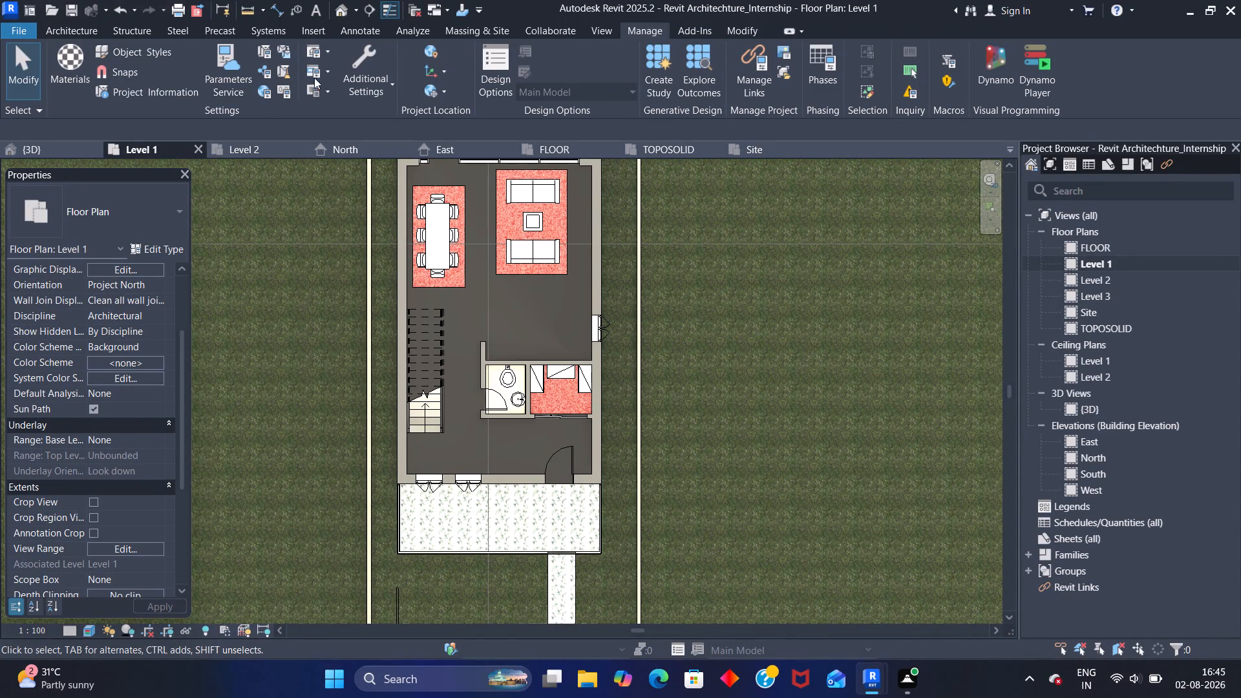
Start the Paint tool and look through the project materials for another finish for the porch beside the entrance path.
left_click(730, 25)
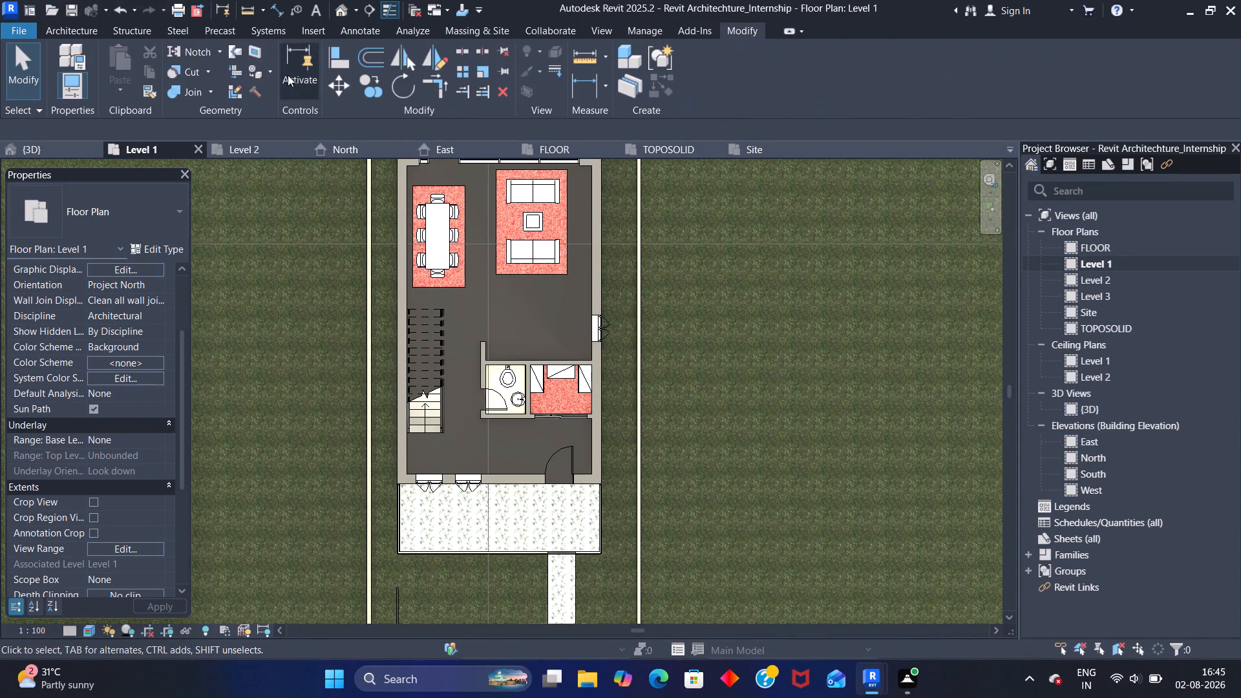
left_click(257, 70)
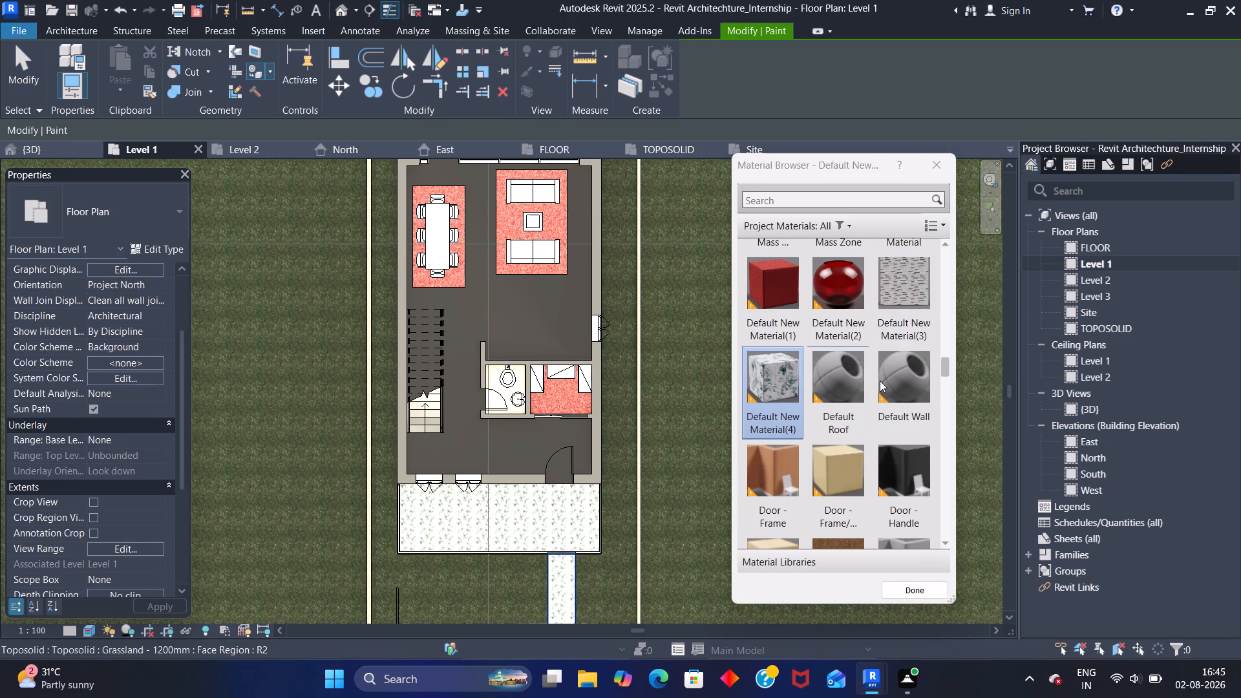
scroll(875, 401, "down", 4)
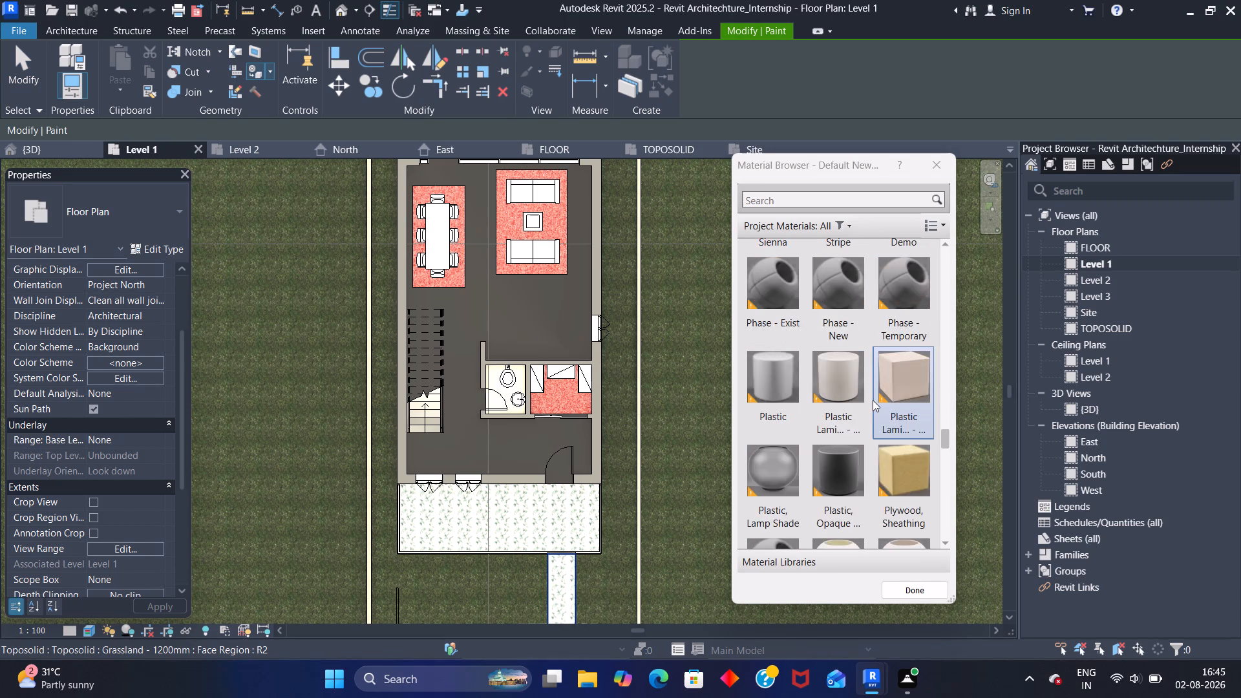
scroll(873, 400, "down", 4)
scroll(873, 394, "up", 2)
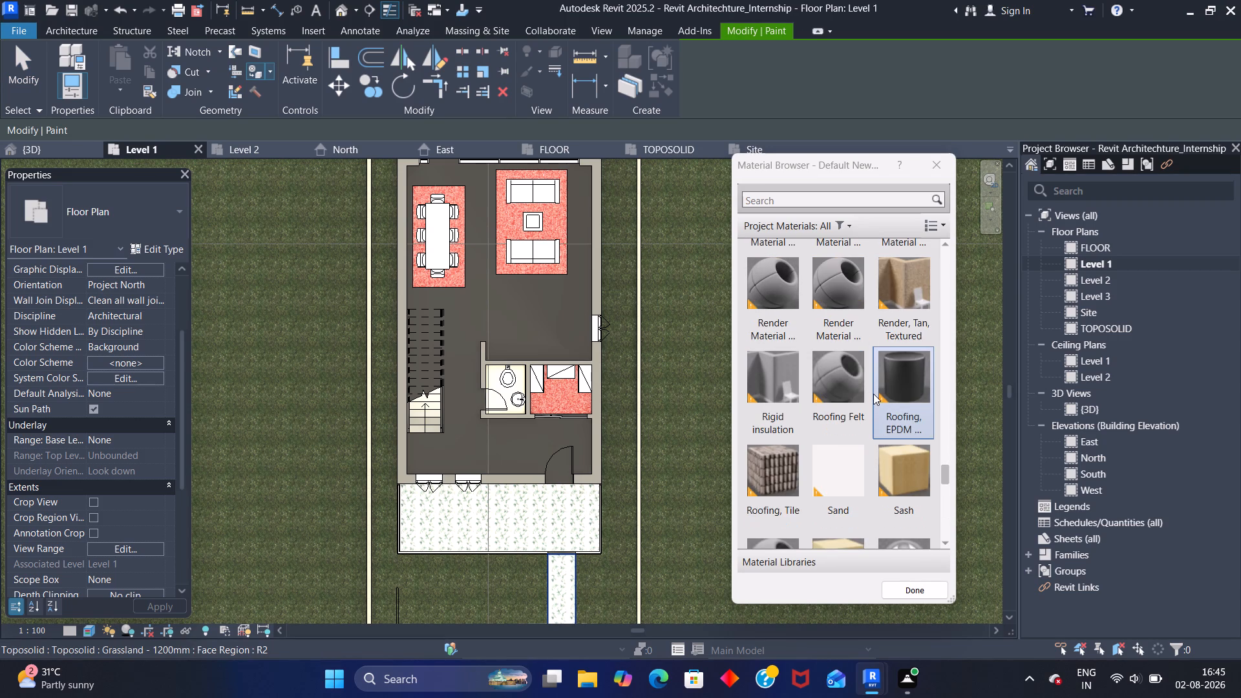
scroll(873, 386, "up", 5)
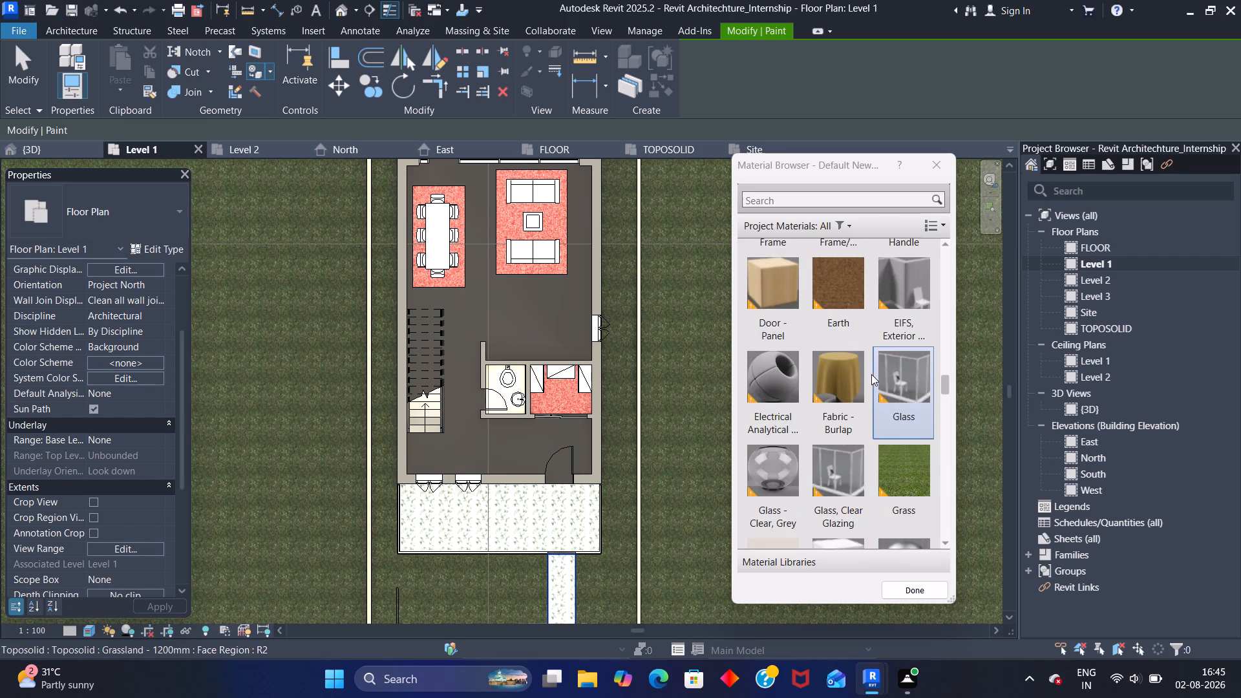
scroll(870, 372, "up", 6)
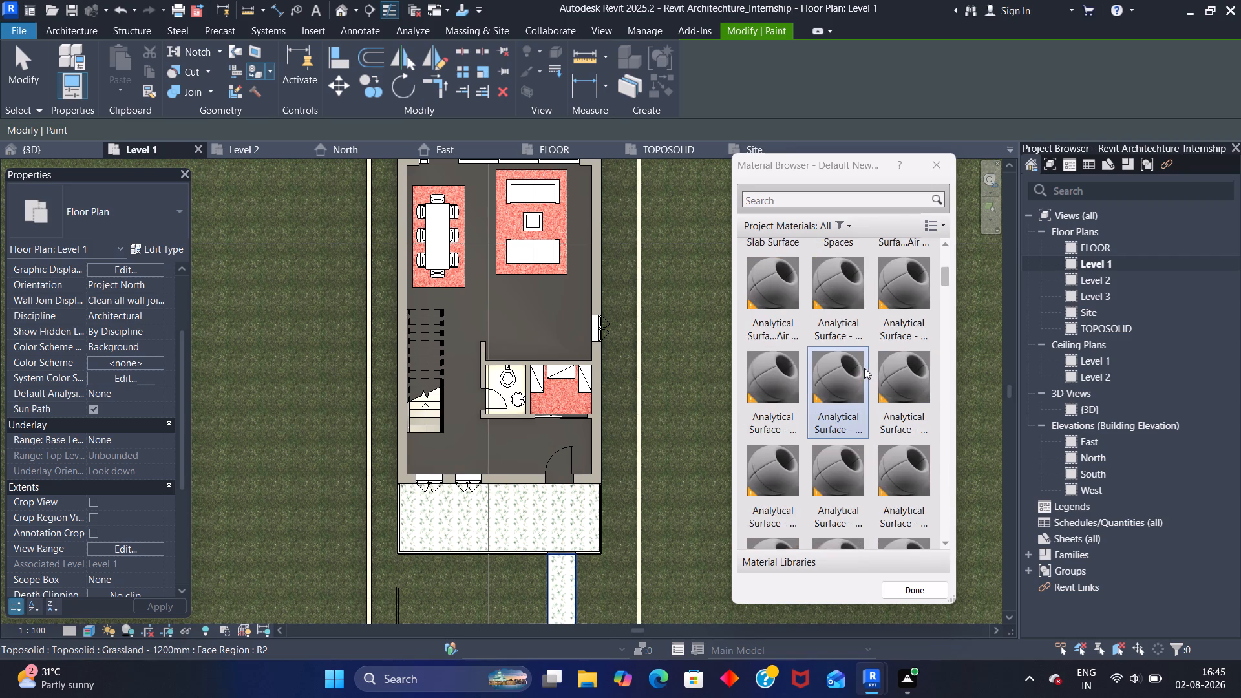
scroll(865, 368, "up", 10)
scroll(873, 339, "down", 5)
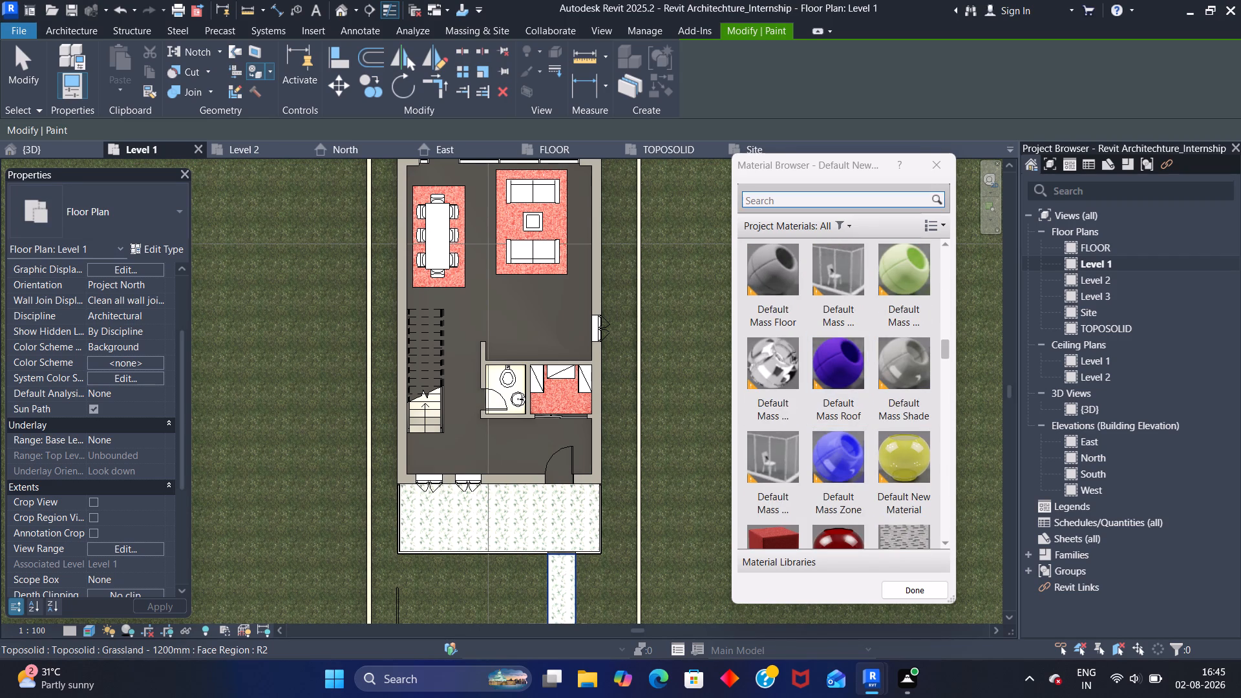
scroll(833, 296, "down", 2)
scroll(843, 298, "up", 1)
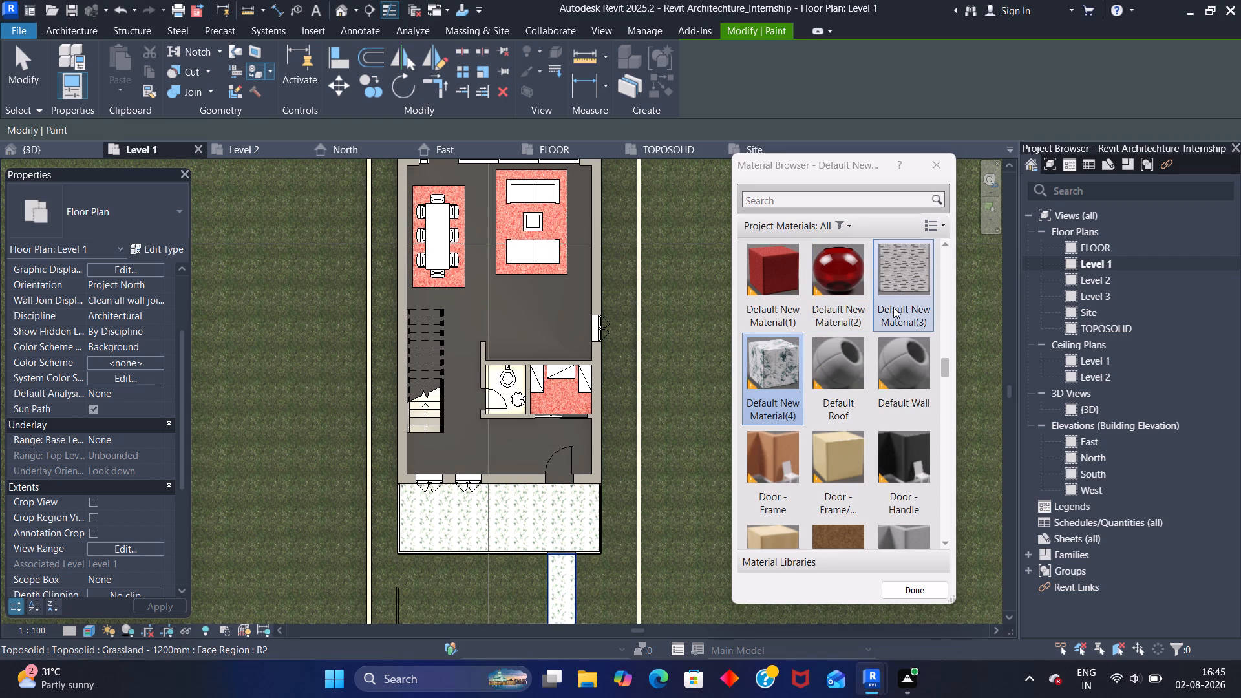
scroll(893, 307, "up", 1)
scroll(893, 307, "down", 4)
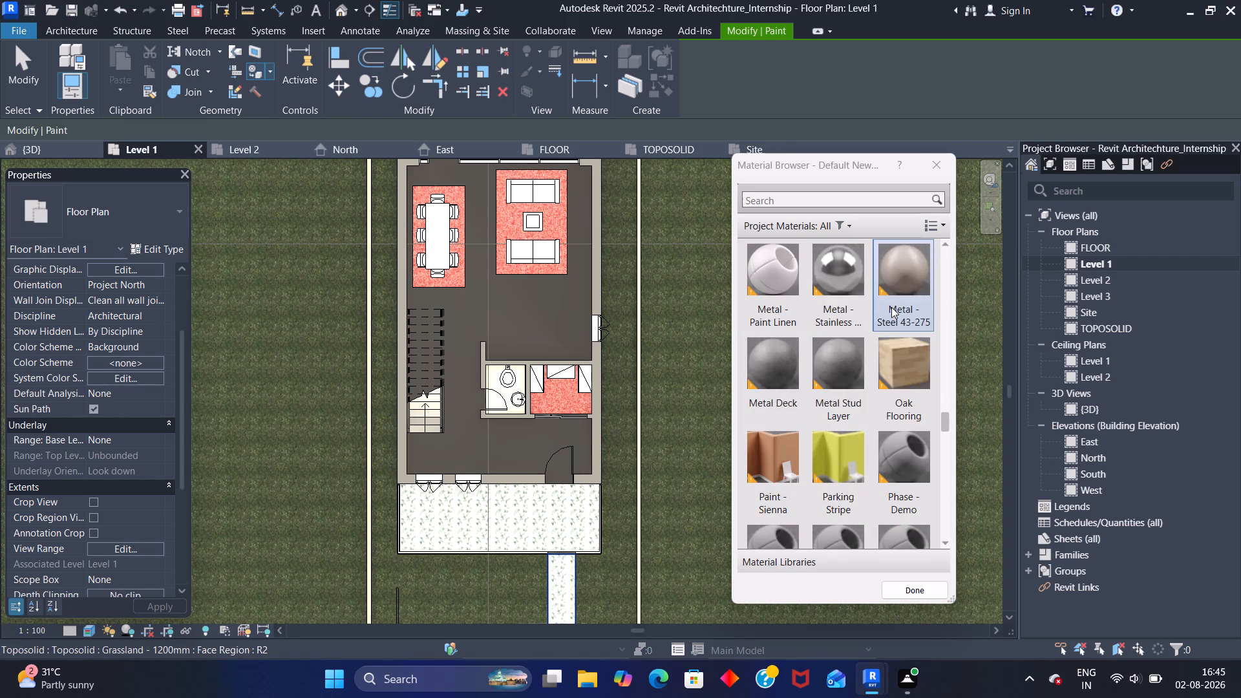
scroll(891, 307, "down", 5)
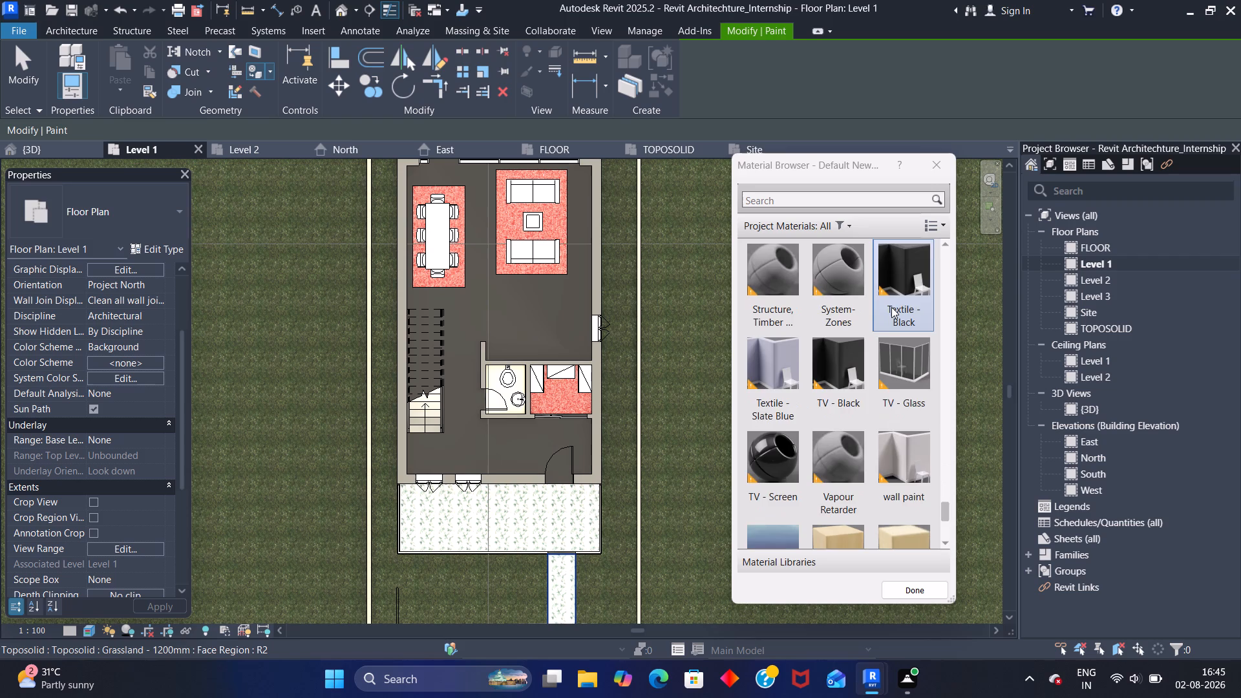
scroll(891, 307, "down", 5)
scroll(891, 307, "up", 7)
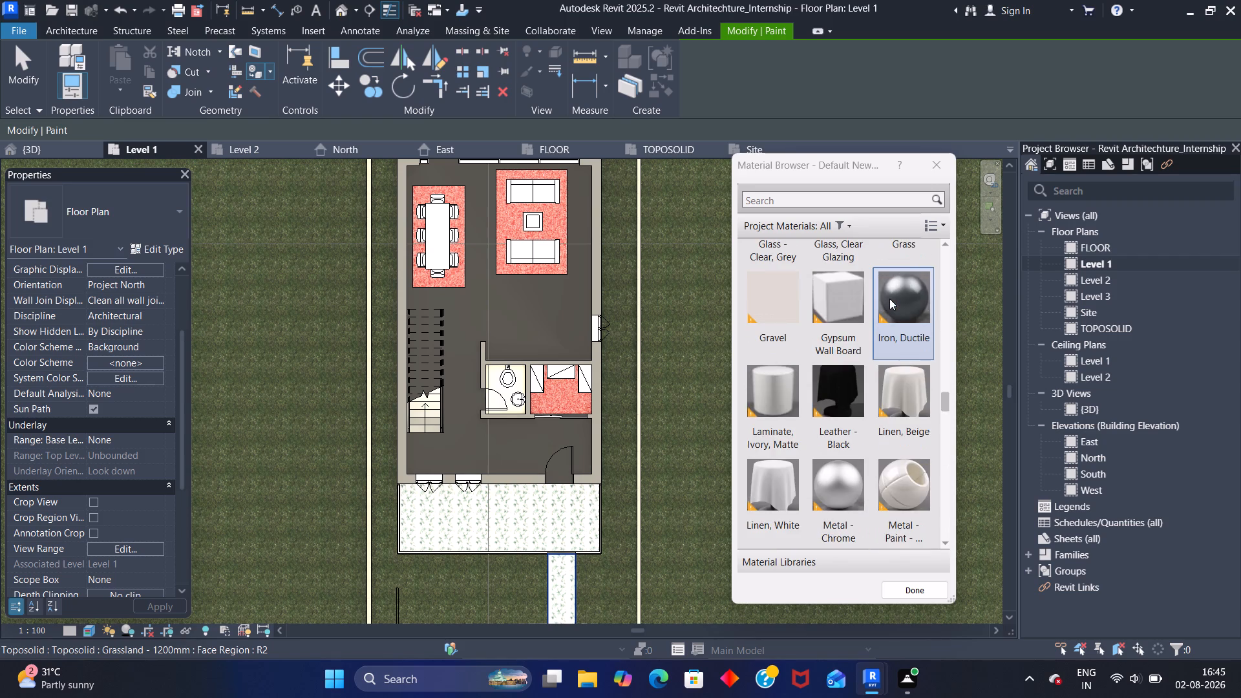
scroll(889, 299, "up", 3)
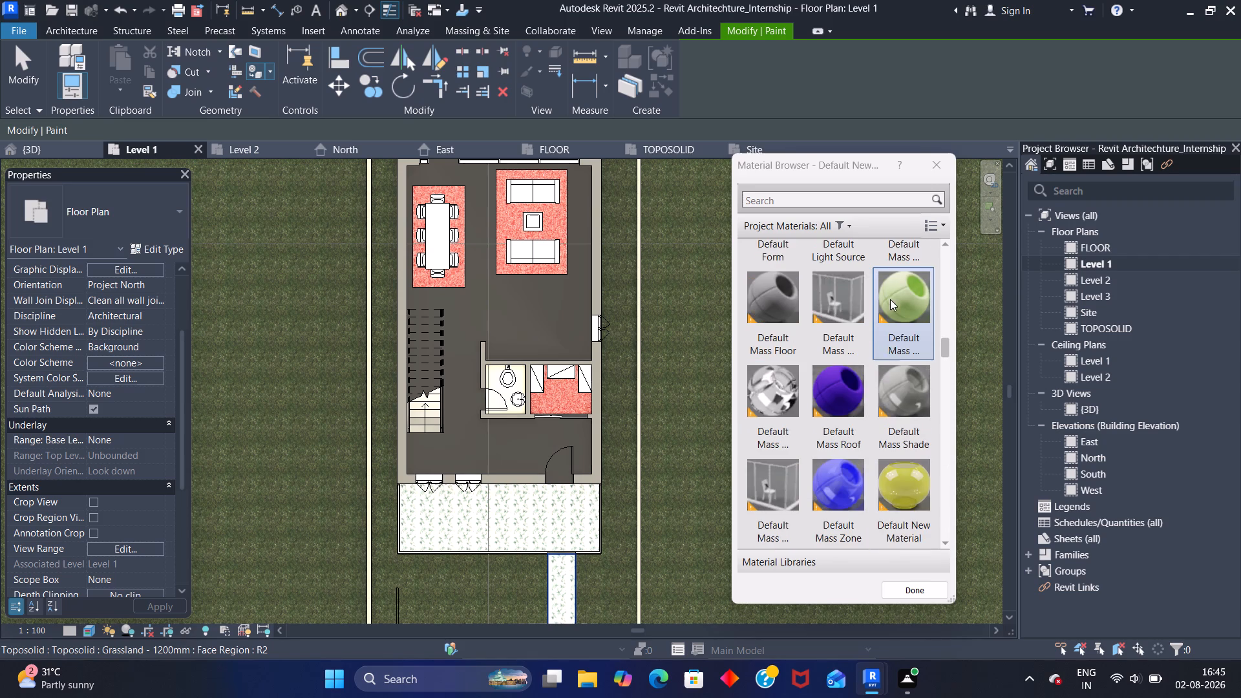
scroll(890, 299, "up", 3)
scroll(891, 300, "down", 1)
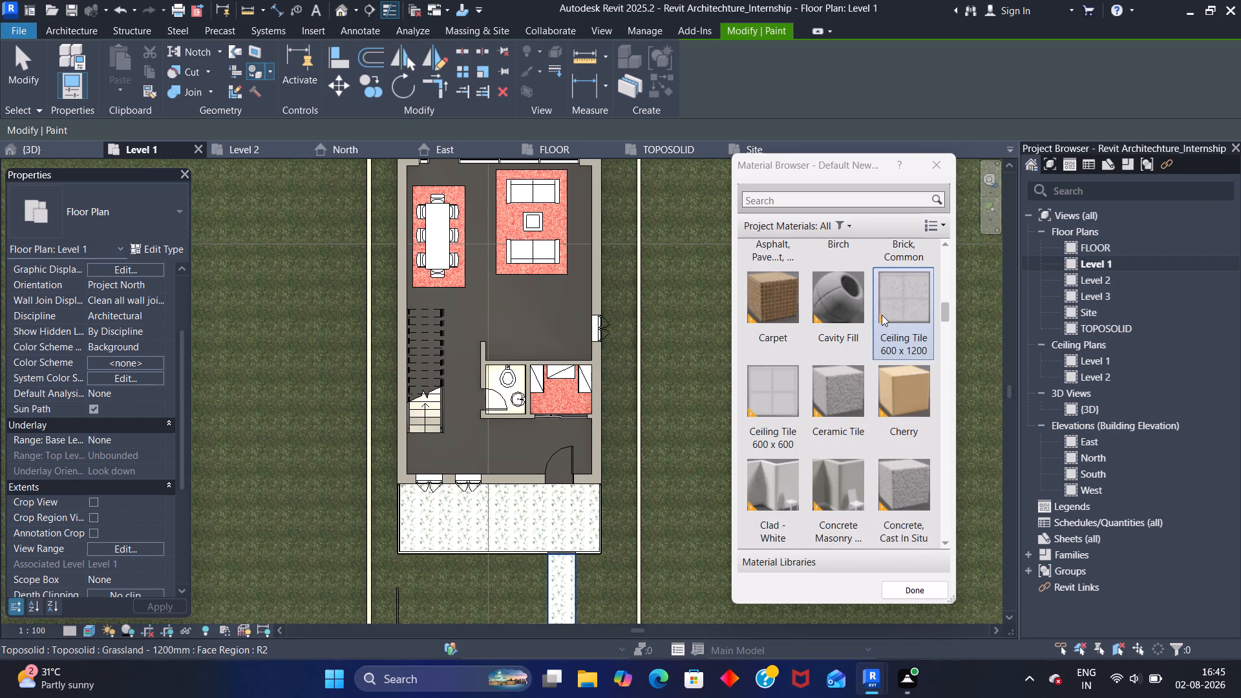
scroll(879, 317, "down", 3)
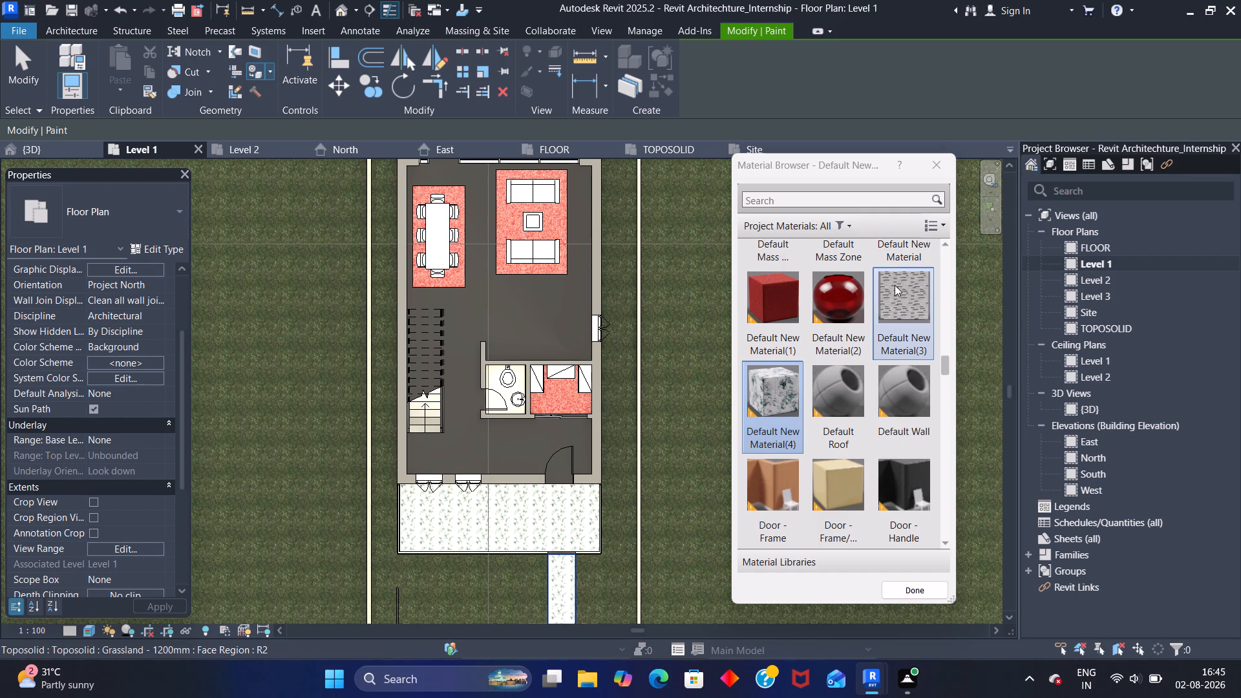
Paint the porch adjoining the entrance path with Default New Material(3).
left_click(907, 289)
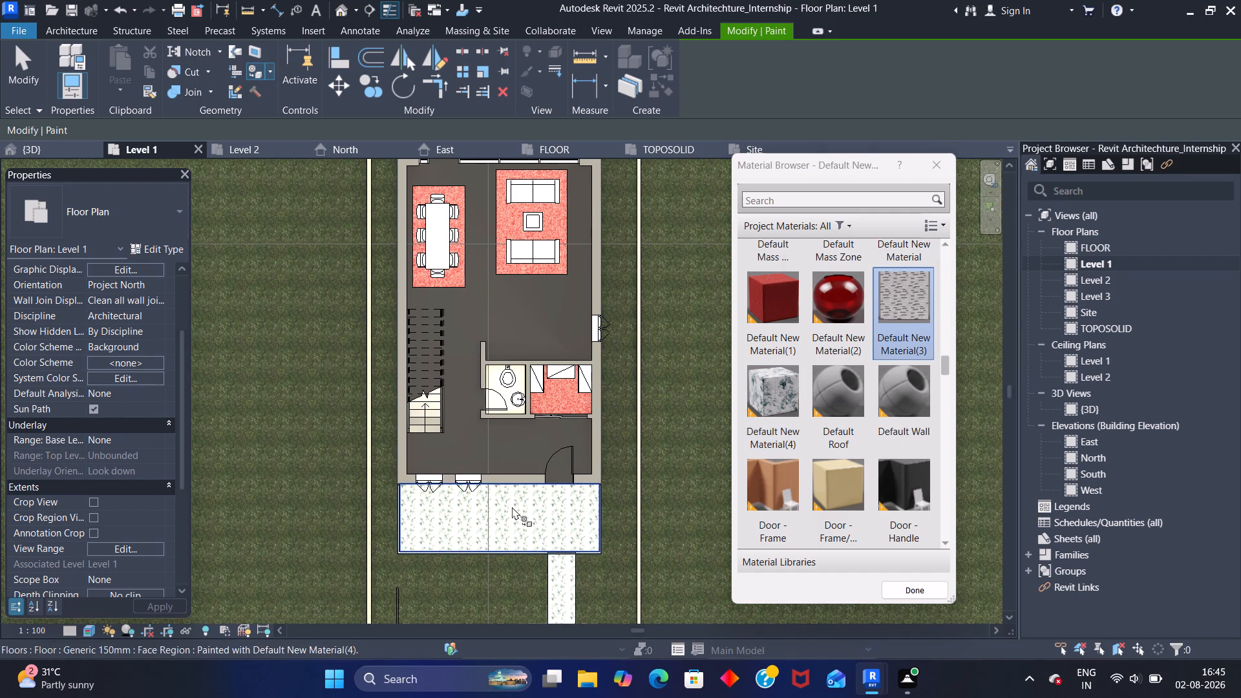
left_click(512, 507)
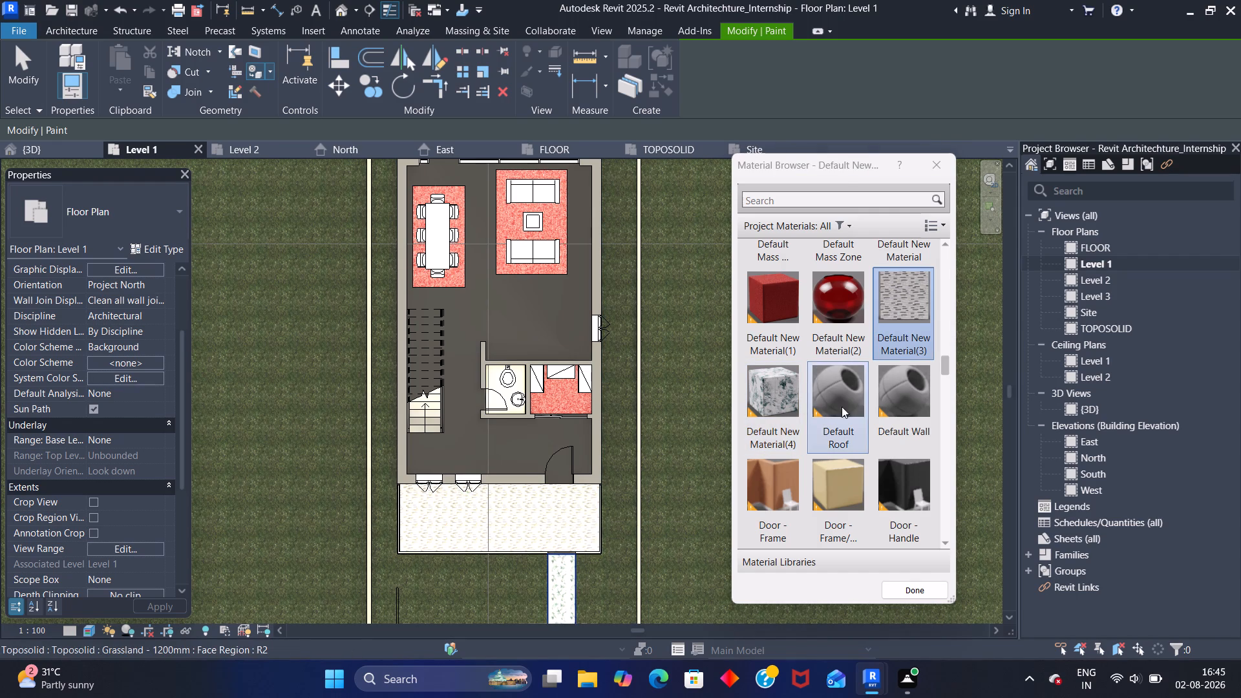
Paint the porch adjoining the entrance path with the Asphalt, Pavement, Light Grey material.
scroll(886, 392, "up", 2)
scroll(853, 327, "up", 2)
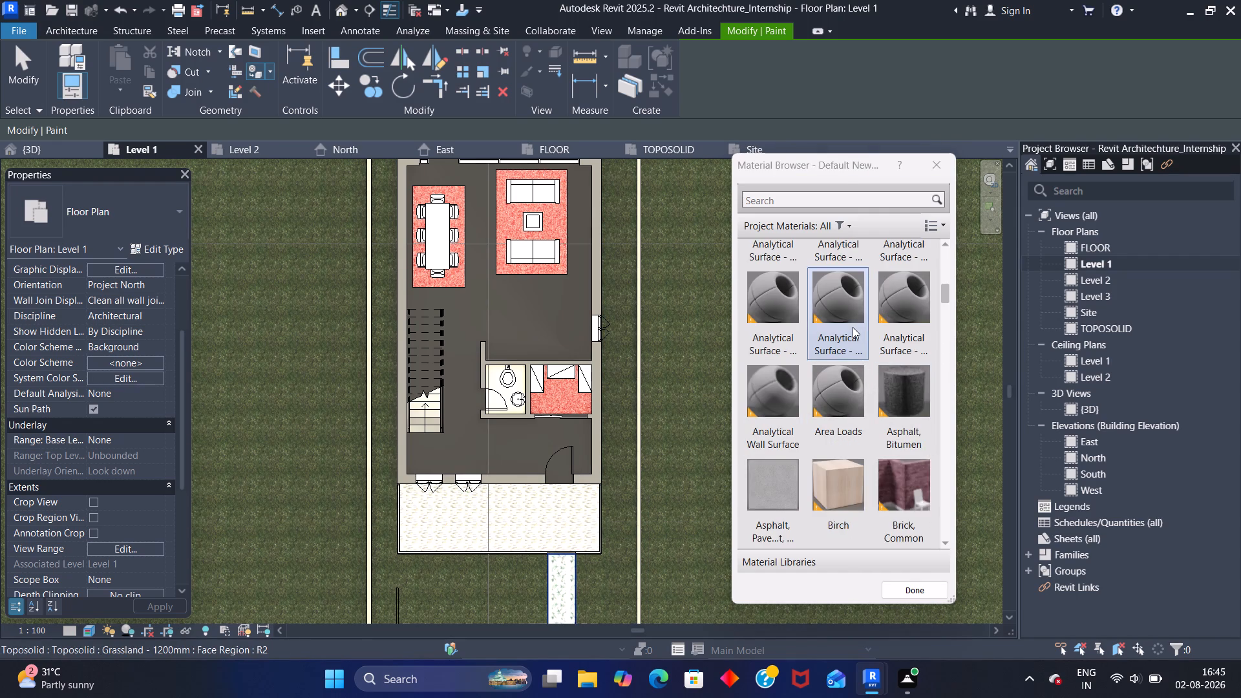
scroll(853, 327, "up", 8)
scroll(878, 334, "down", 1)
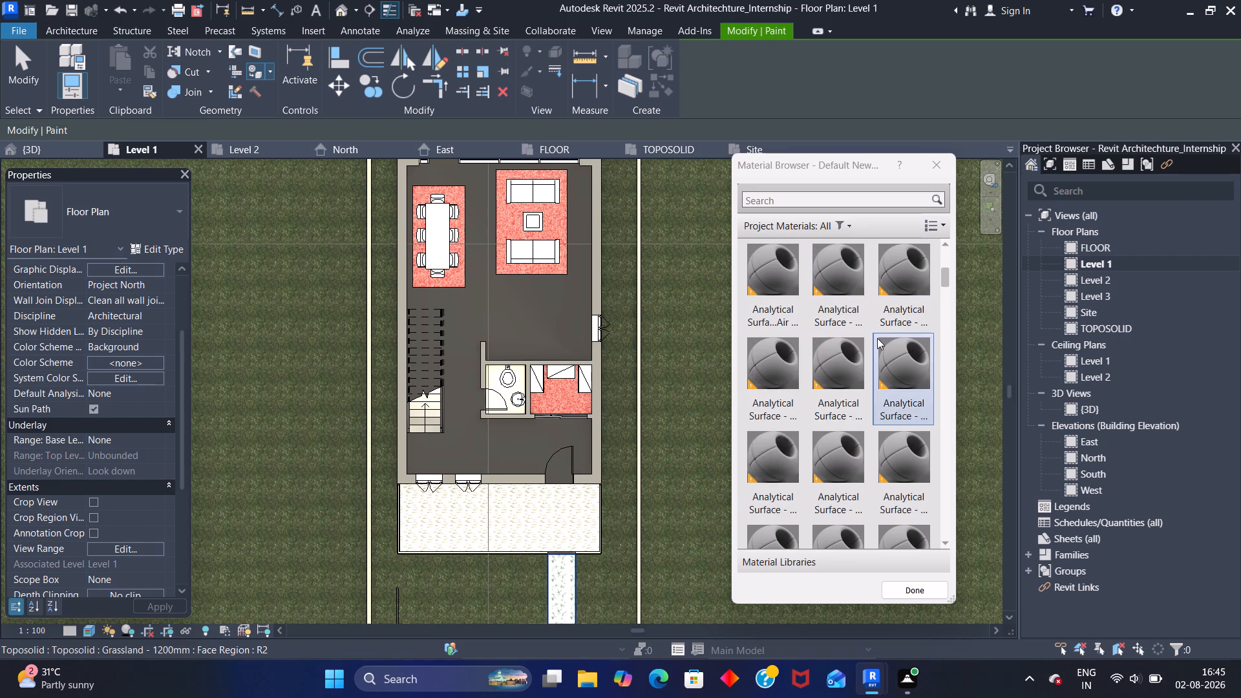
scroll(877, 338, "down", 1)
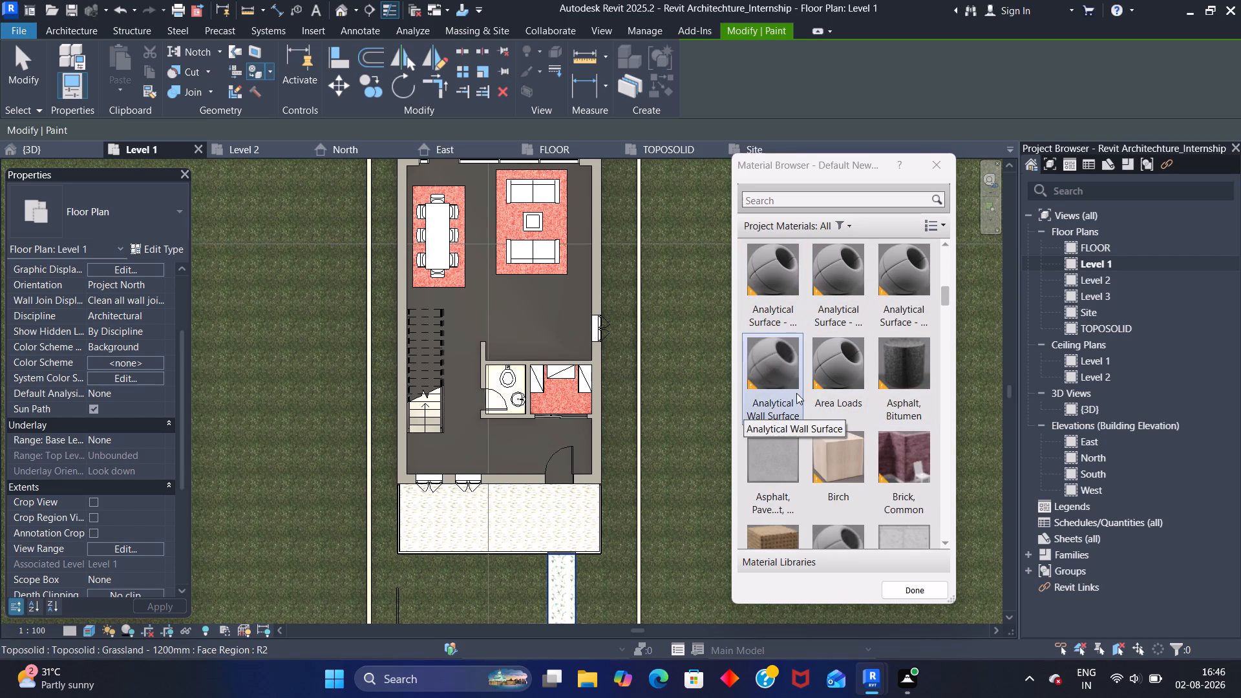
scroll(792, 447, "up", 1)
scroll(789, 347, "down", 1)
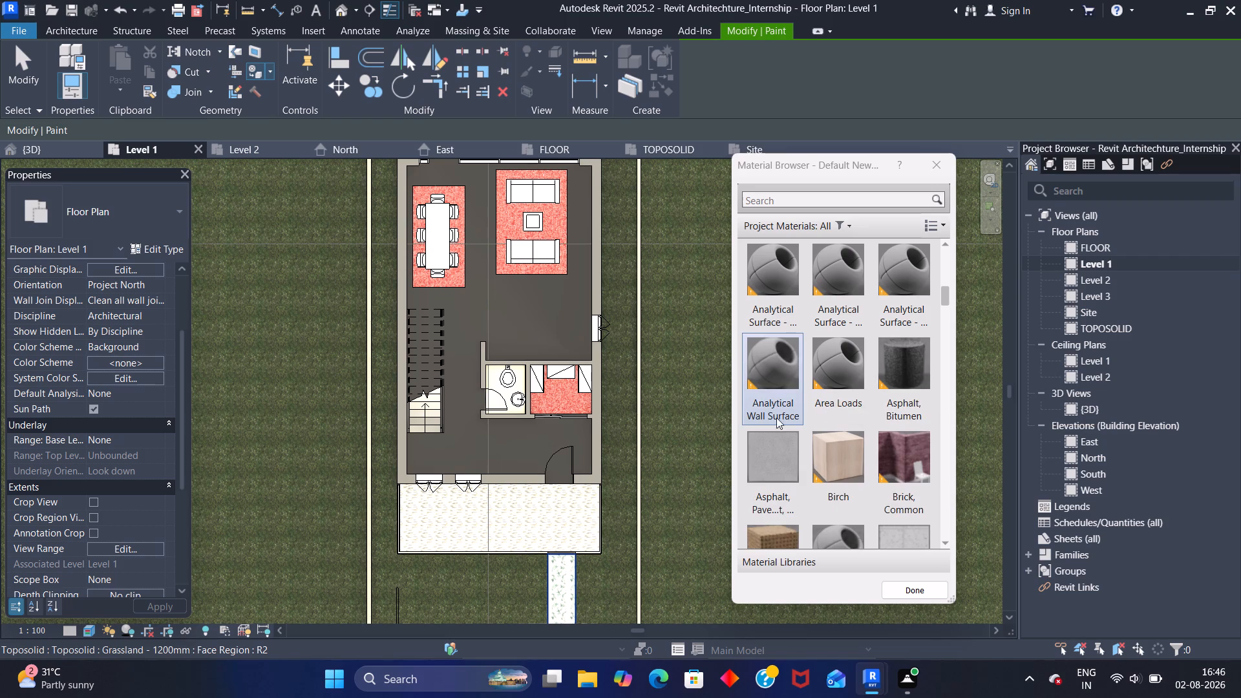
left_click(767, 454)
left_click(538, 529)
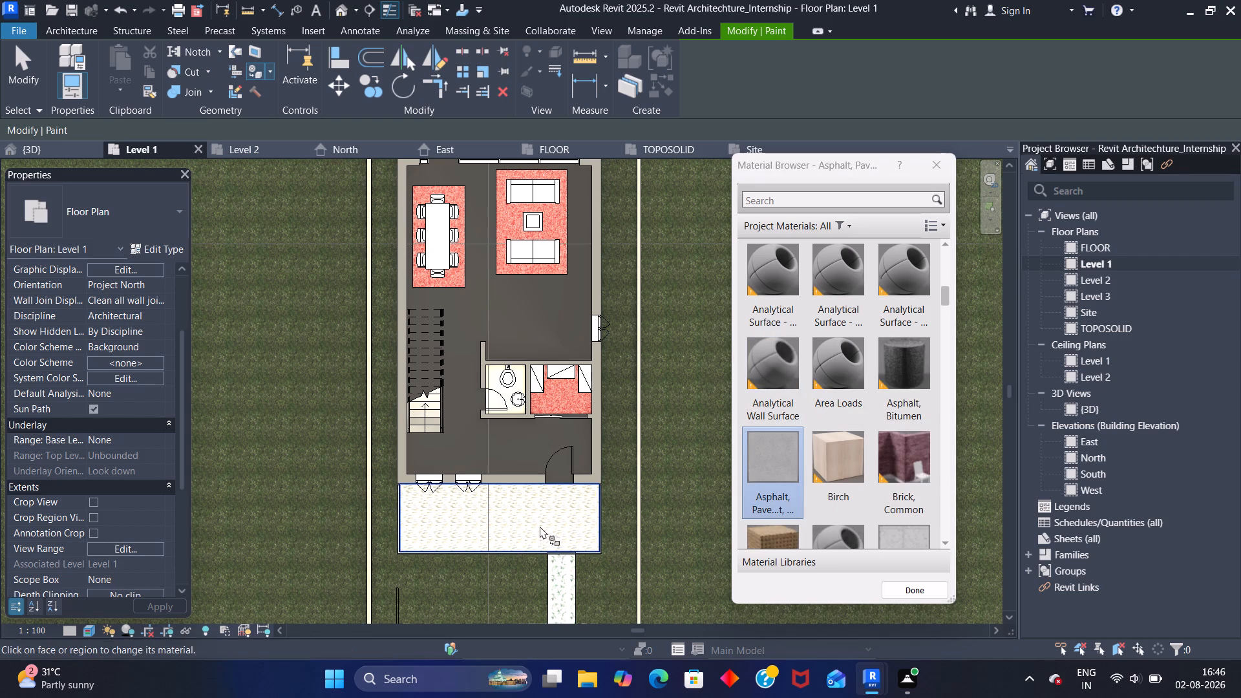
Paint the main interior floor of Level 1 with Default New Material(4).
scroll(794, 500, "down", 1)
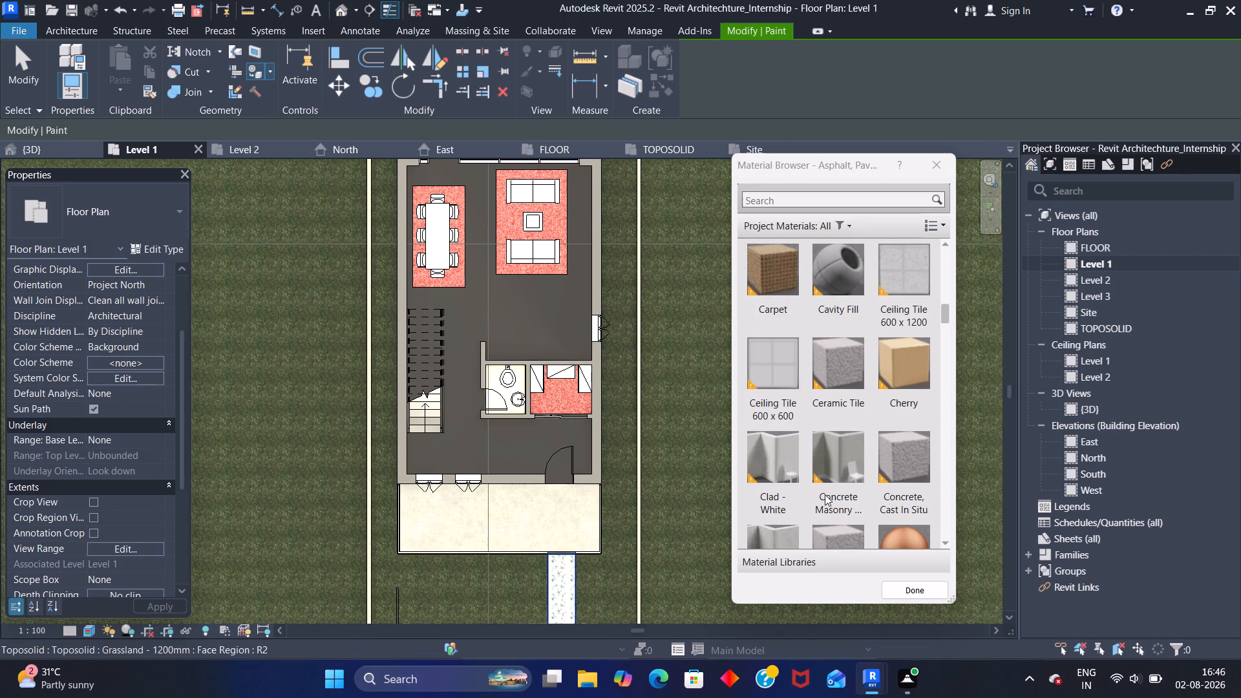
scroll(851, 433, "down", 2)
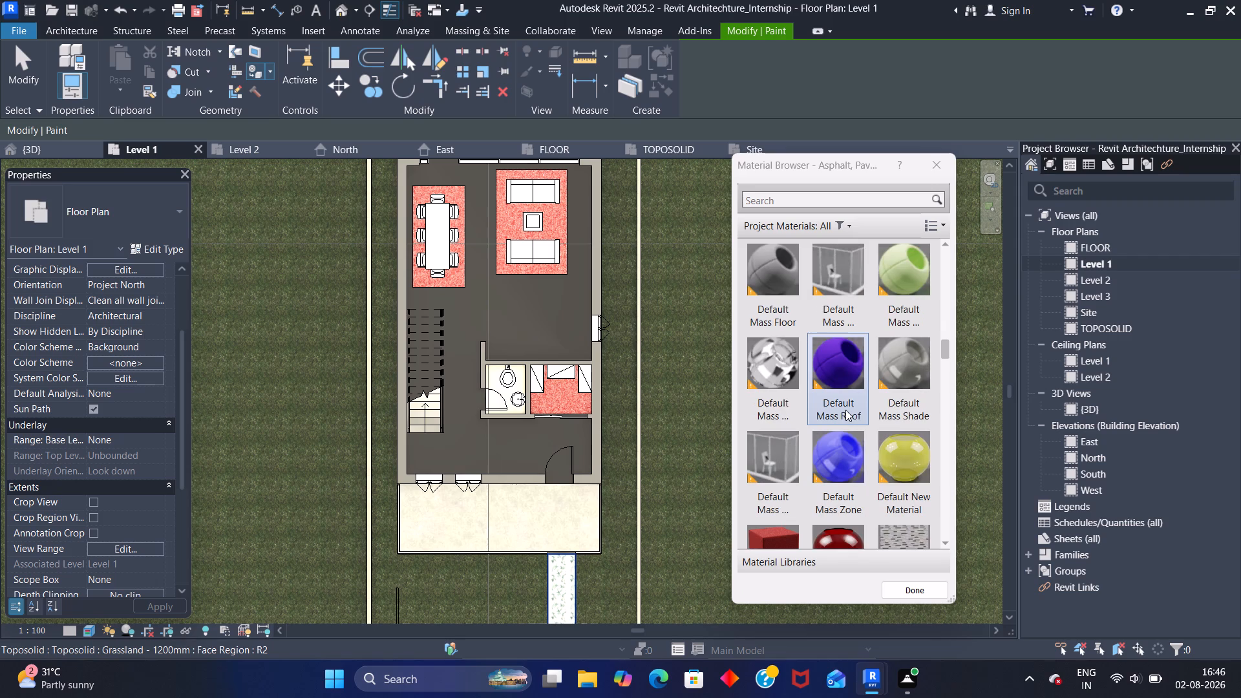
scroll(883, 483, "down", 1)
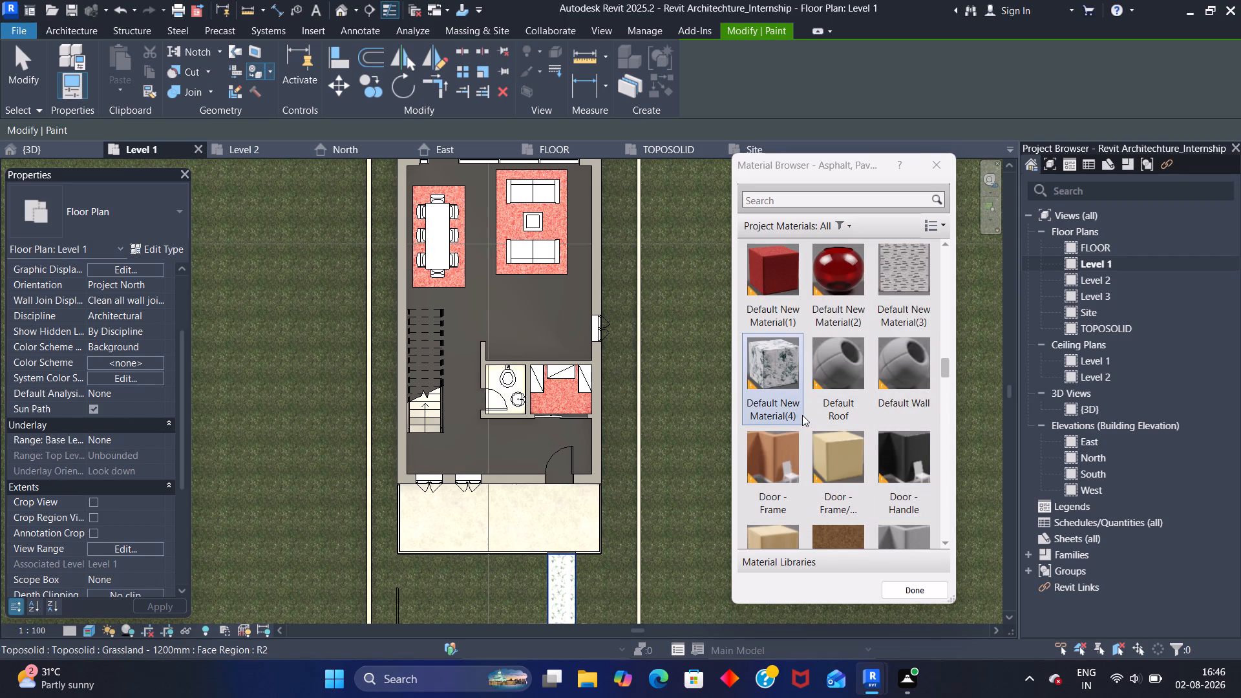
scroll(812, 414, "down", 1)
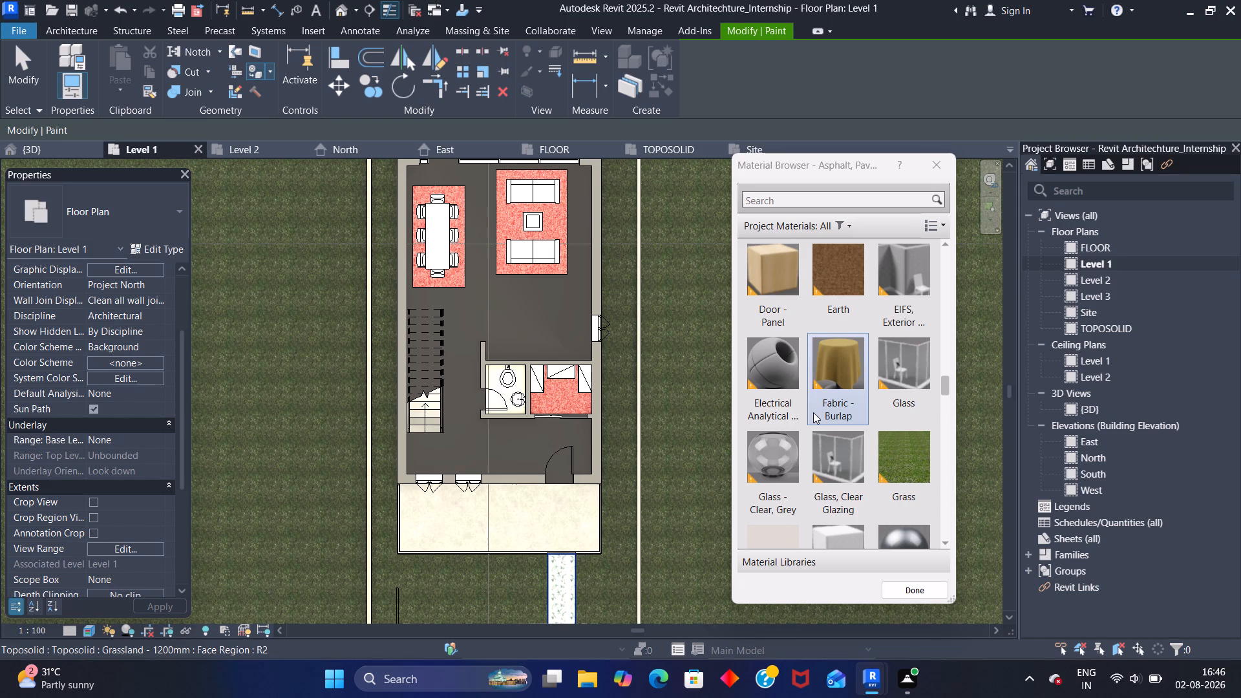
scroll(836, 391, "up", 1)
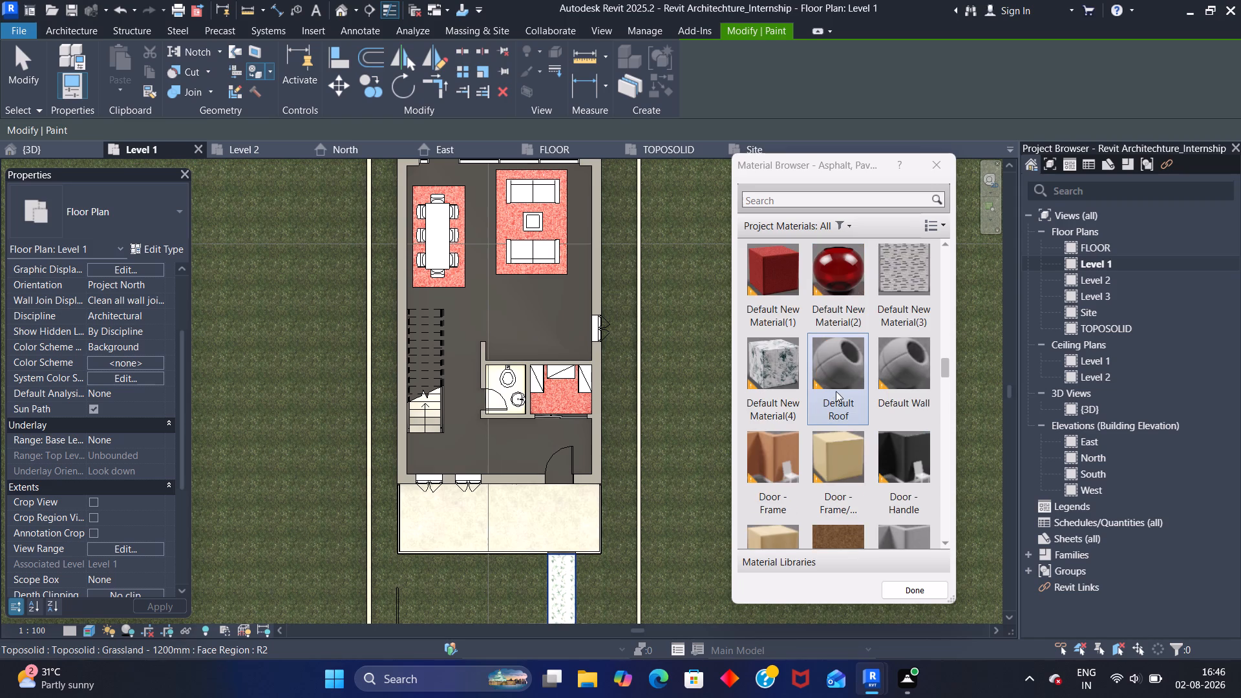
scroll(839, 382, "up", 1)
scroll(831, 390, "down", 1)
left_click(773, 375)
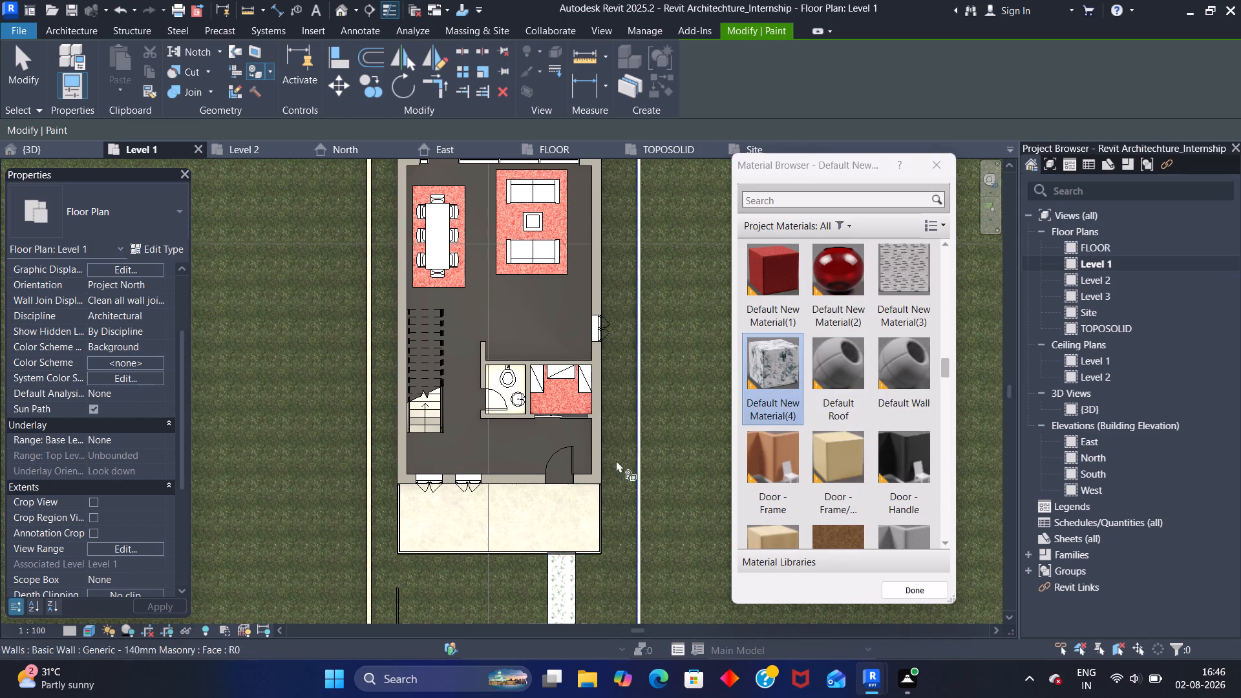
left_click(504, 317)
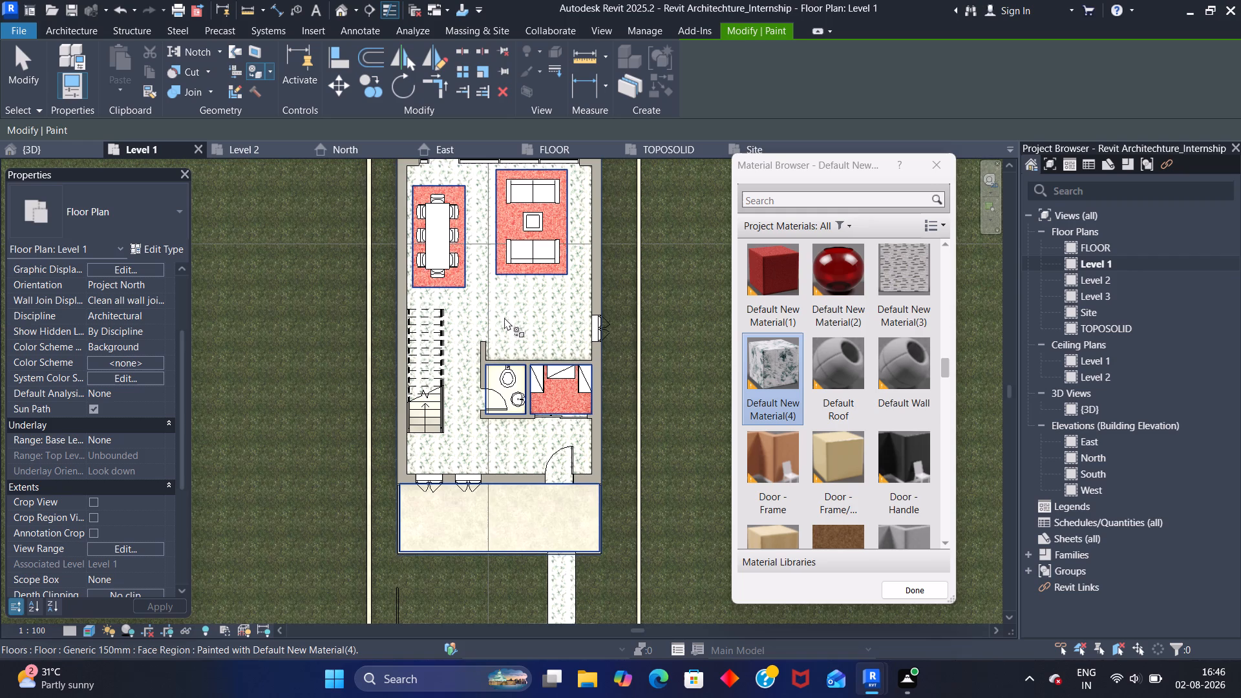
Examine the marble tile finish on the interior floor up close and across the whole Level 1 plan.
scroll(505, 315, "up", 13)
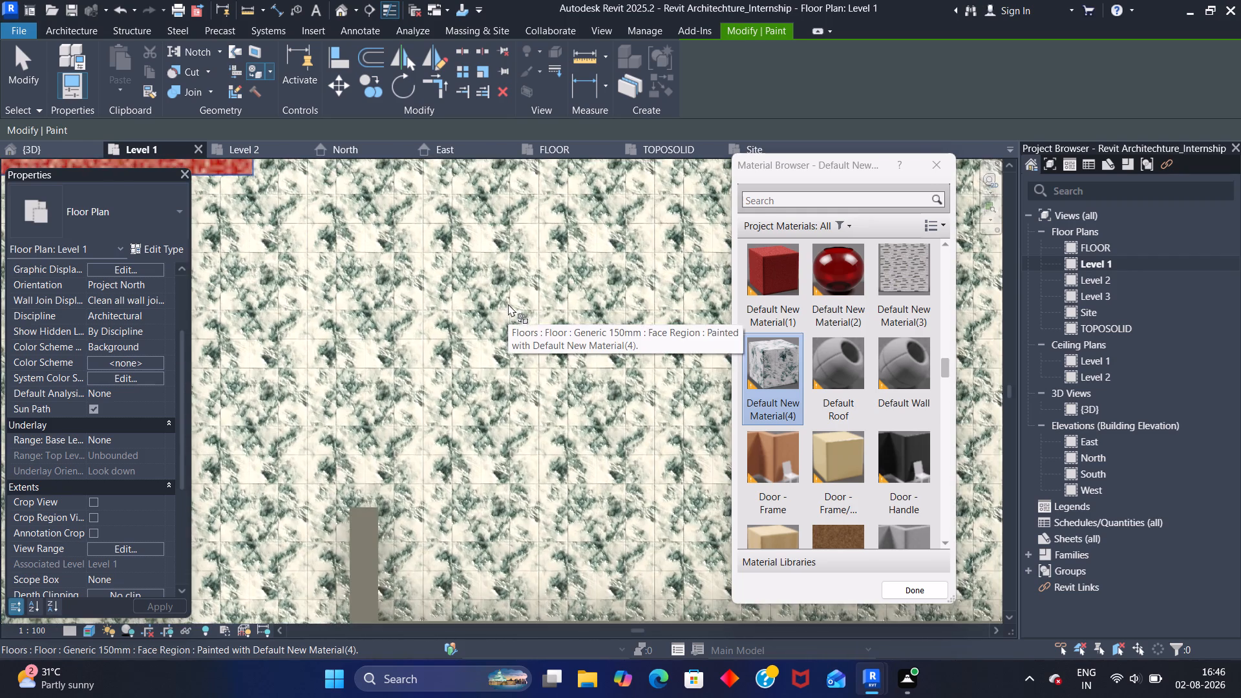
scroll(508, 304, "up", 15)
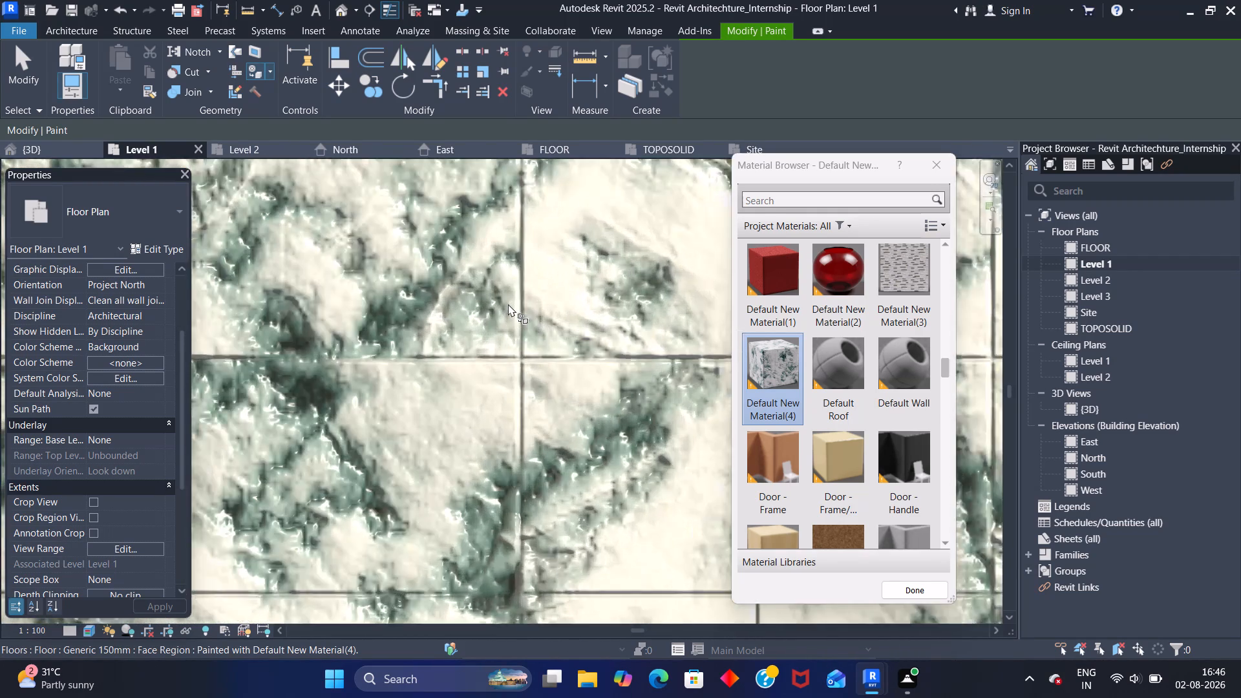
scroll(508, 304, "up", 1)
scroll(508, 304, "down", 17)
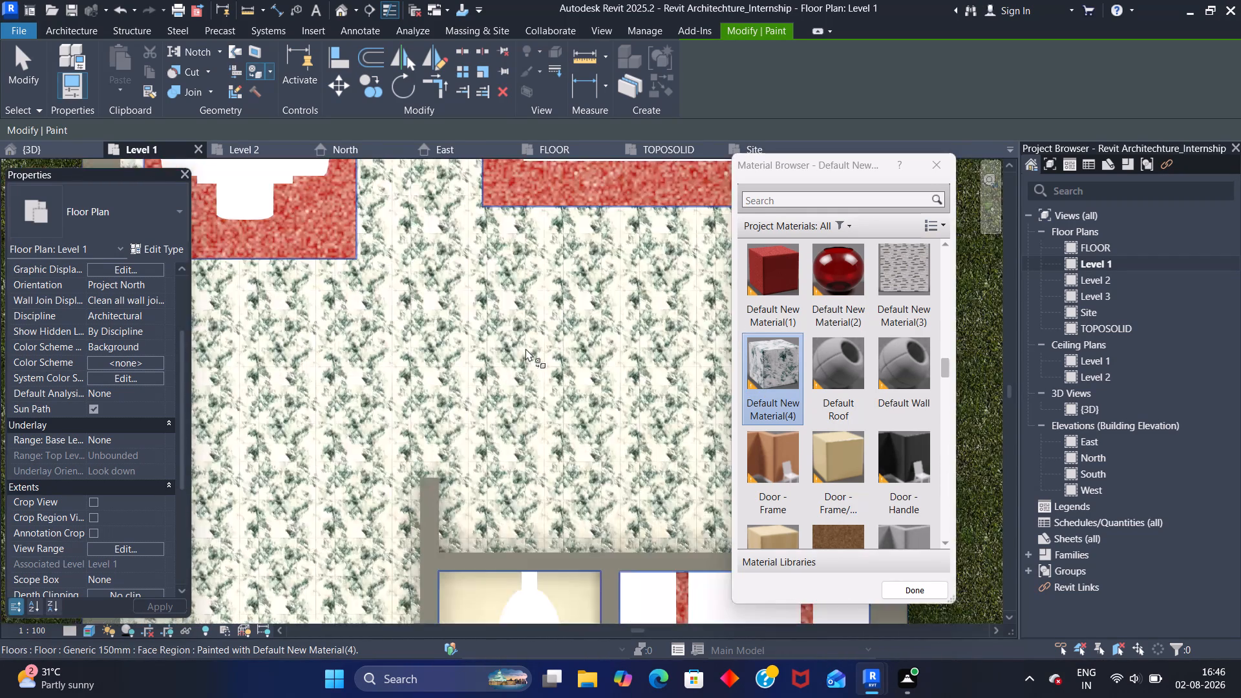
scroll(525, 348, "down", 13)
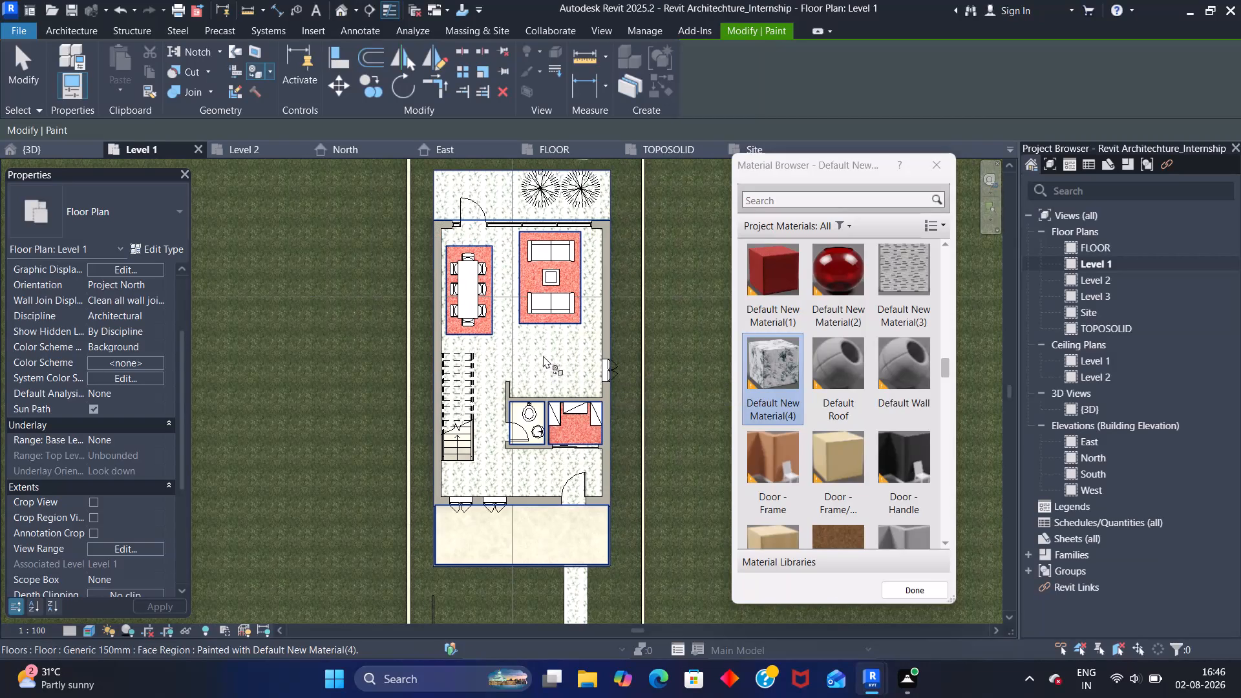
Examine the front porch, entrance path and adjoining exterior side wall in the 3D view.
left_click(61, 153)
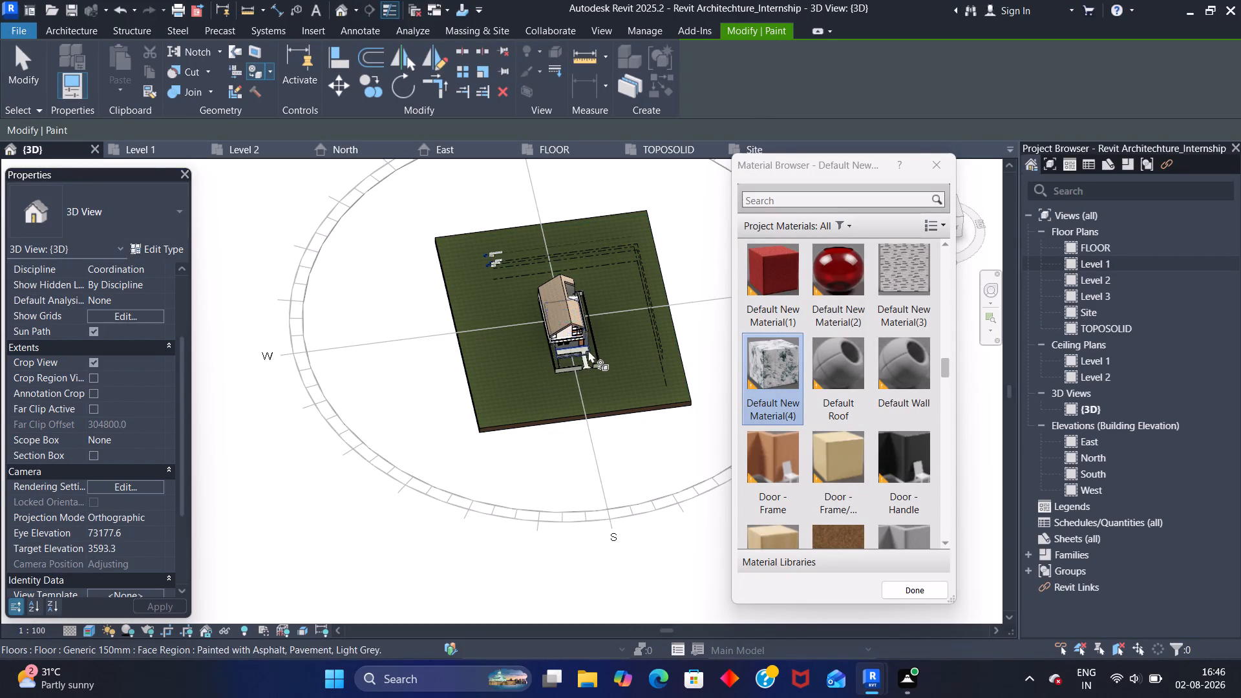
middle_click_drag(591, 359, 522, 370, "shift")
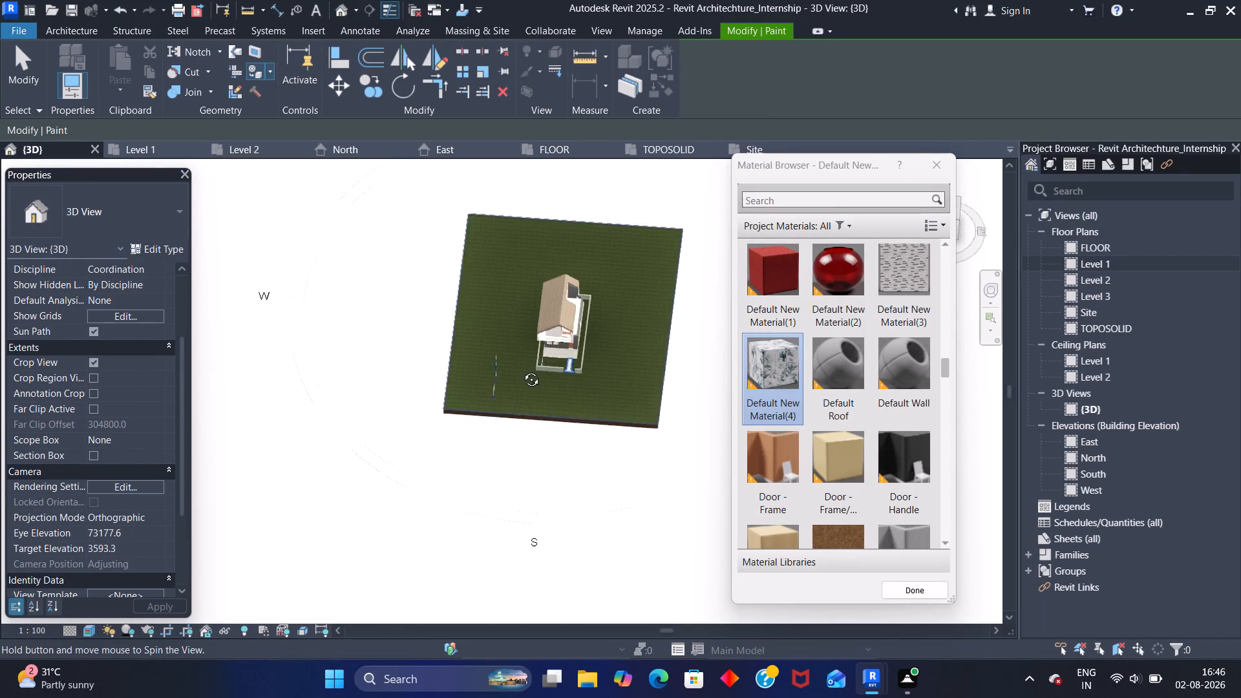
middle_click_drag(522, 370, 496, 374, "shift")
scroll(551, 345, "up", 15)
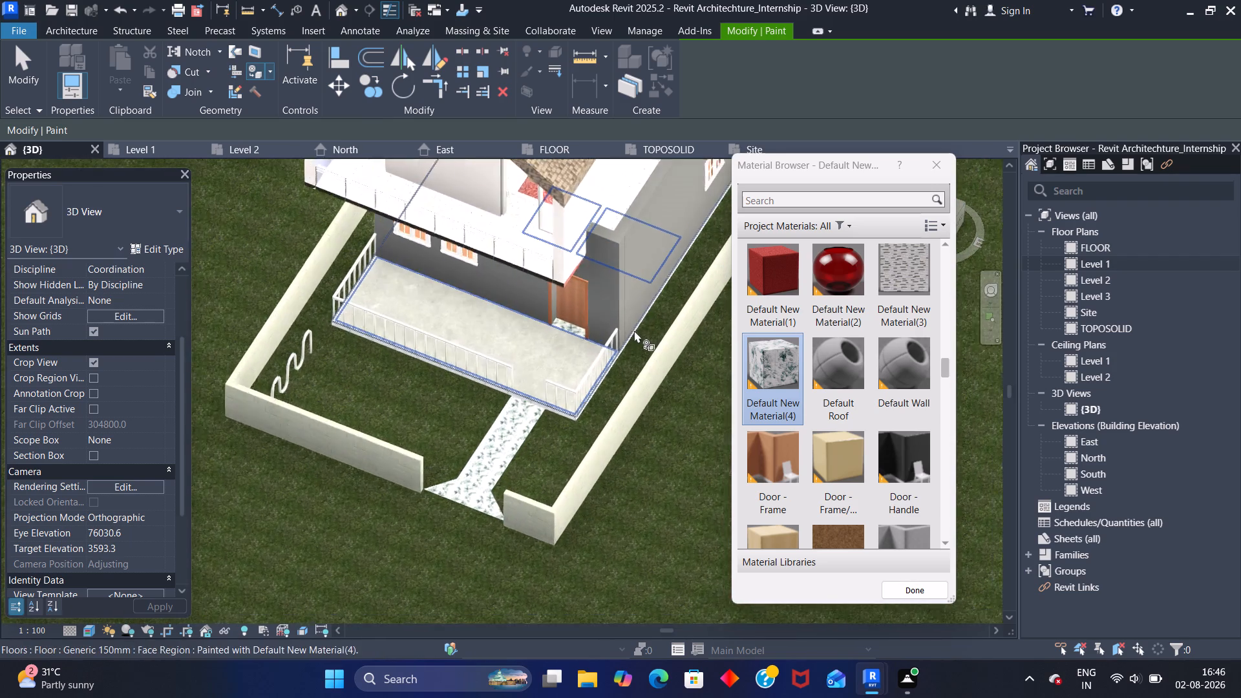
scroll(634, 330, "up", 5)
middle_click_drag(651, 334, 595, 346, "shift")
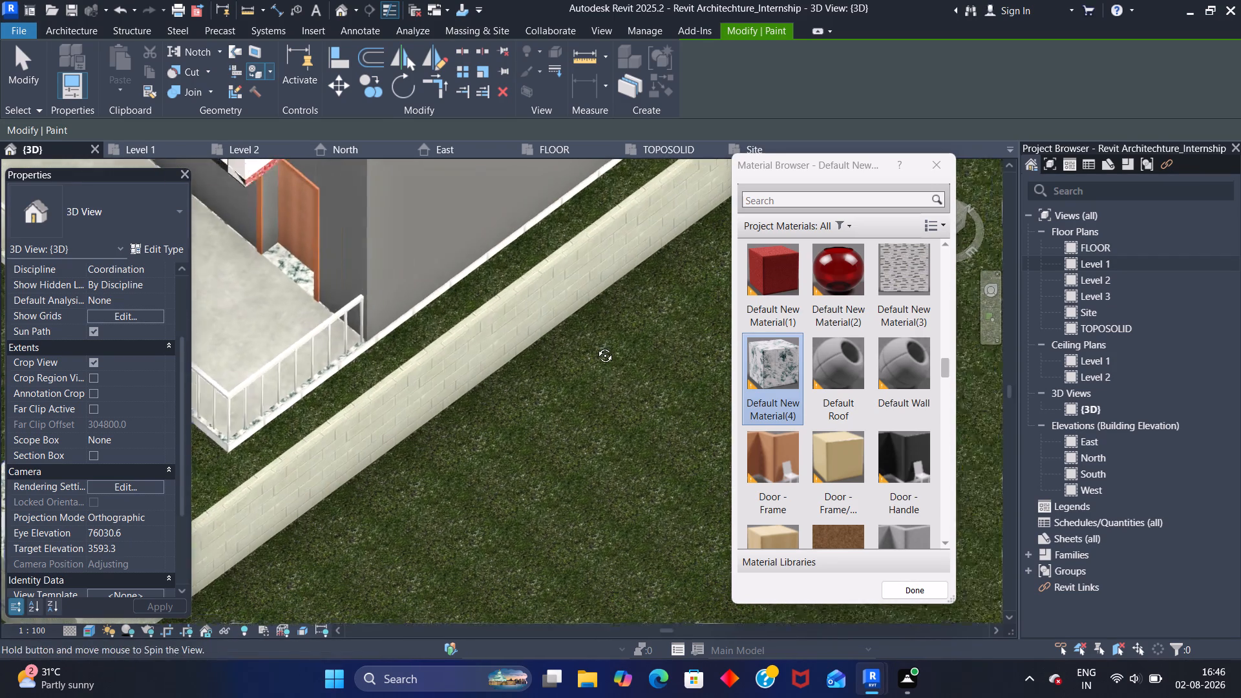
middle_click_drag(595, 346, 595, 347, "shift")
middle_click_drag(472, 275, 487, 350)
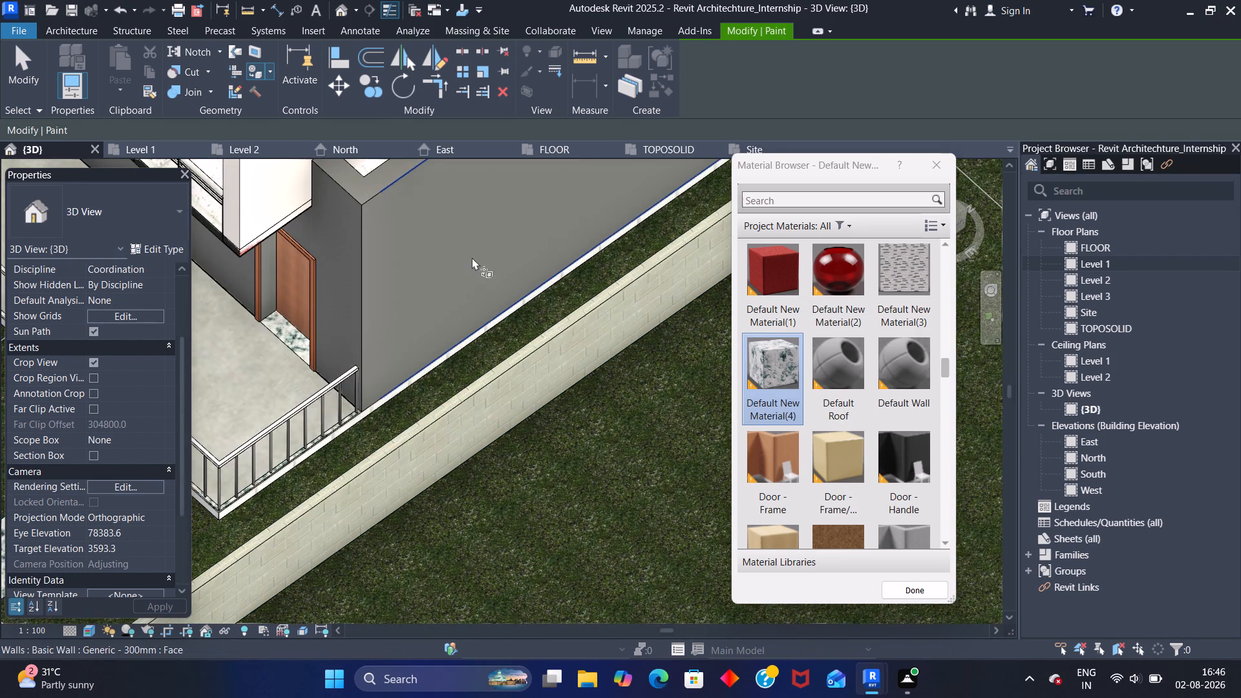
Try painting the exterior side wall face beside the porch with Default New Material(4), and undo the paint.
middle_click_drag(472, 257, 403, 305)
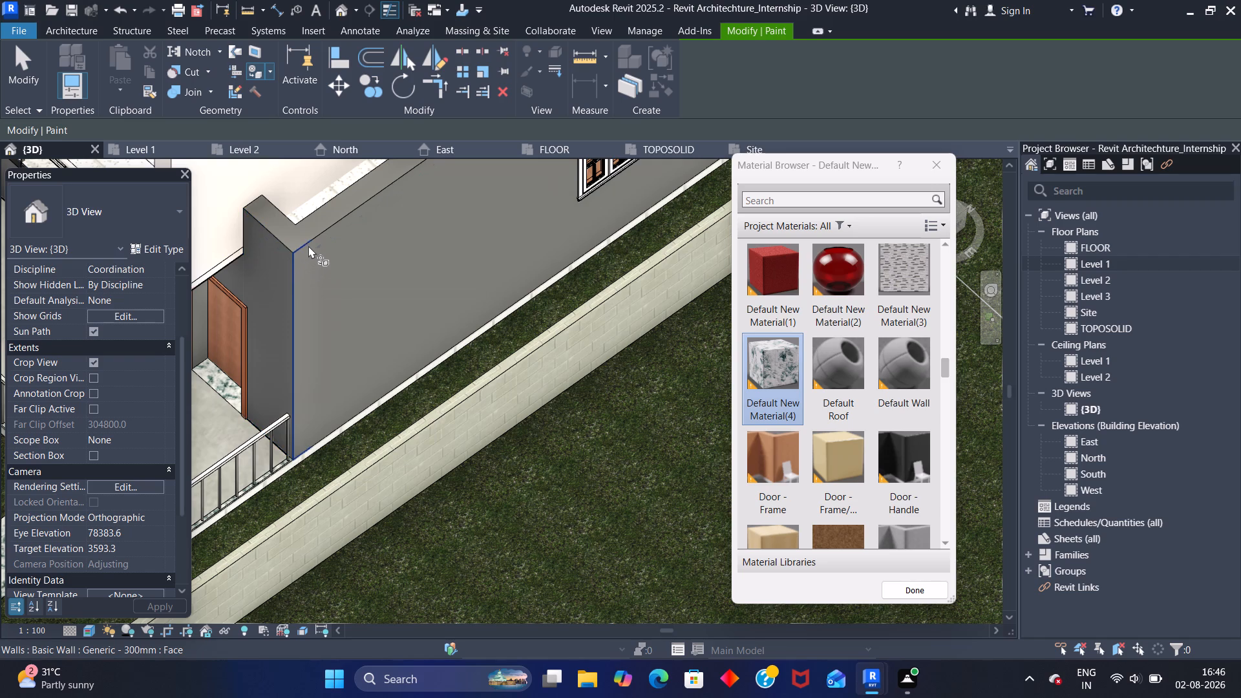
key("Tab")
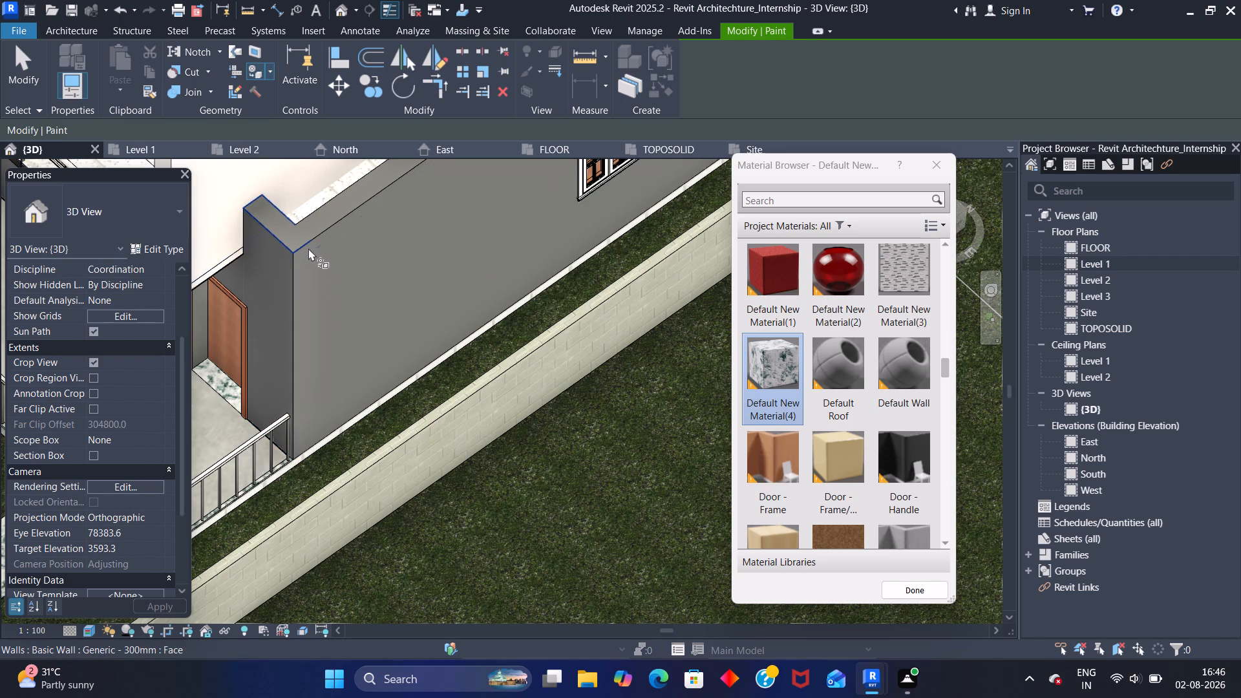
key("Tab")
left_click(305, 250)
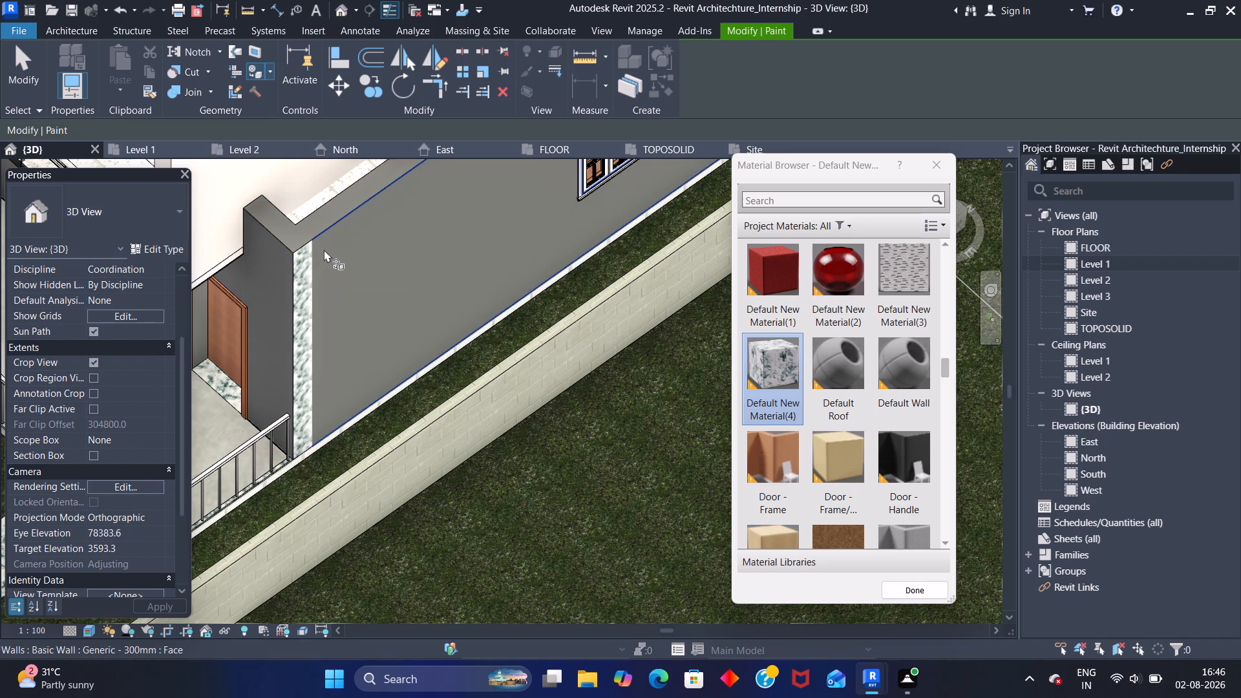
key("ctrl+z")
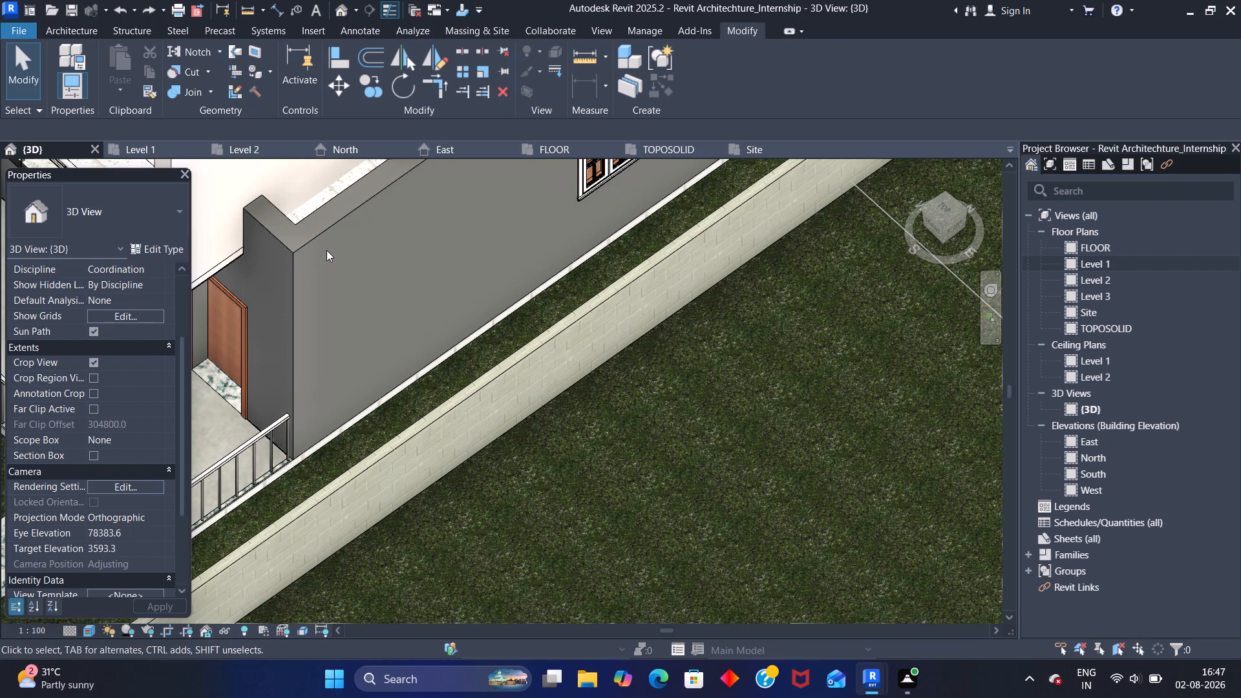
Temporarily hide the Generic - 300mm side wall and examine the floor finishes around the ground-floor living and dining furniture.
left_click(324, 238)
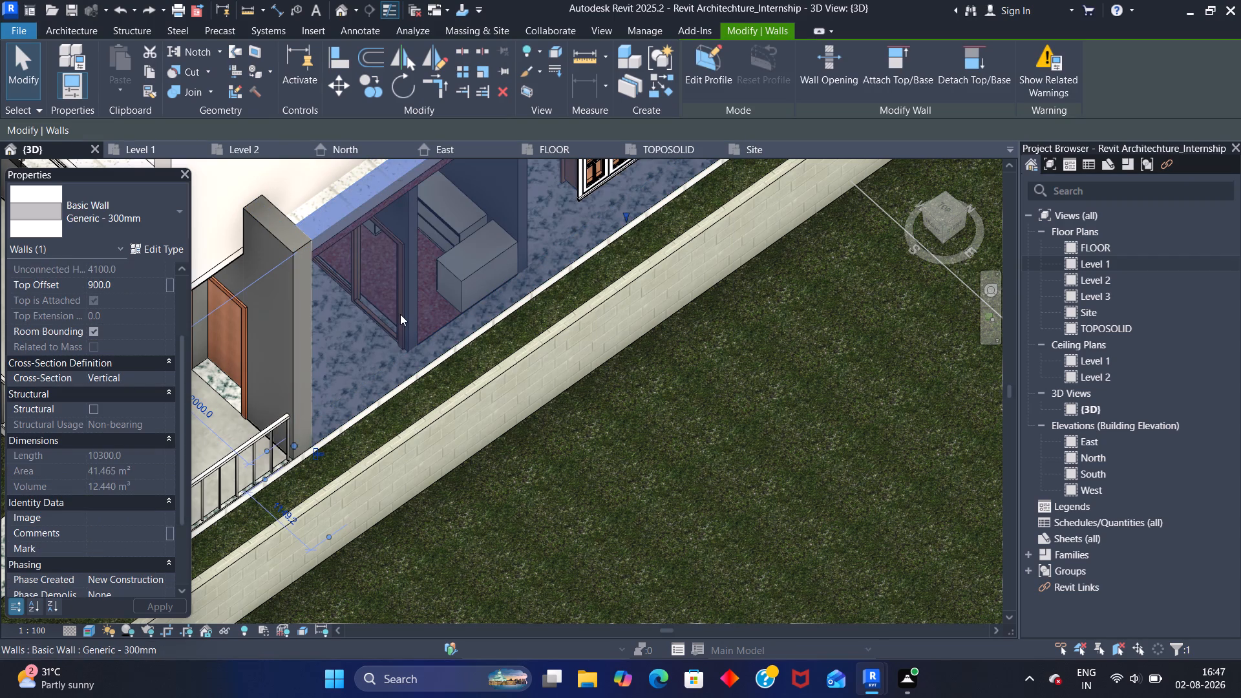
type("hh")
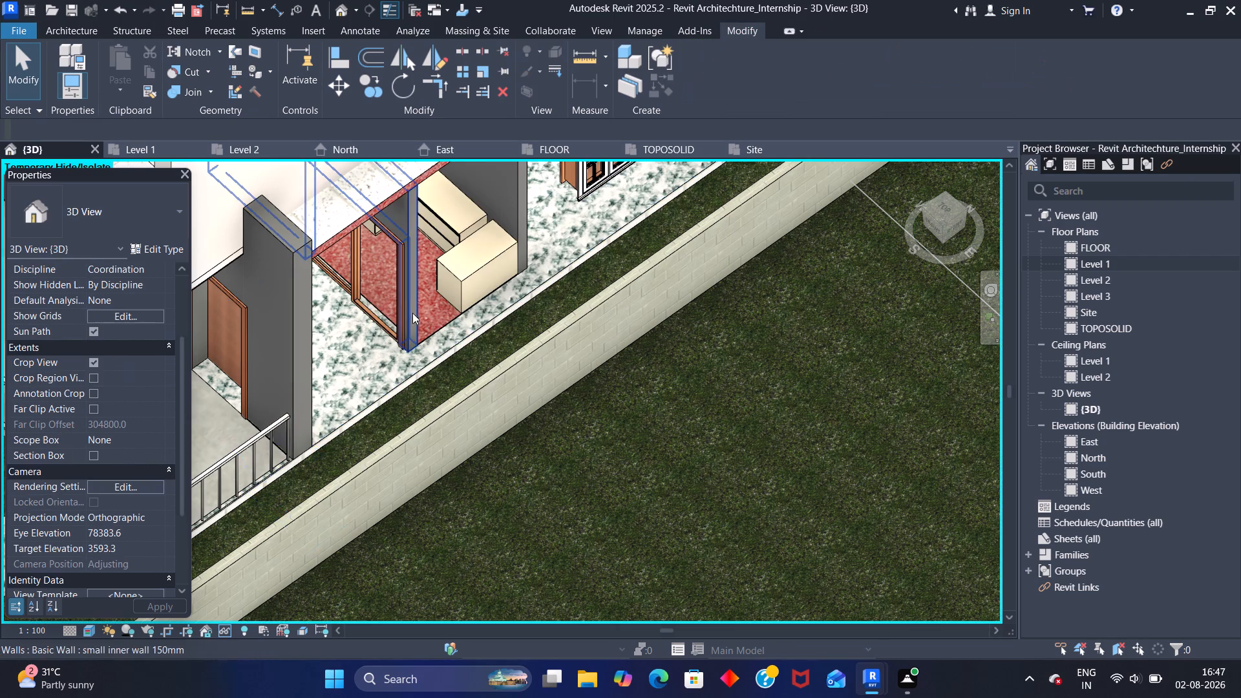
scroll(460, 324, "down", 1)
middle_click_drag(591, 270, 511, 324, "shift")
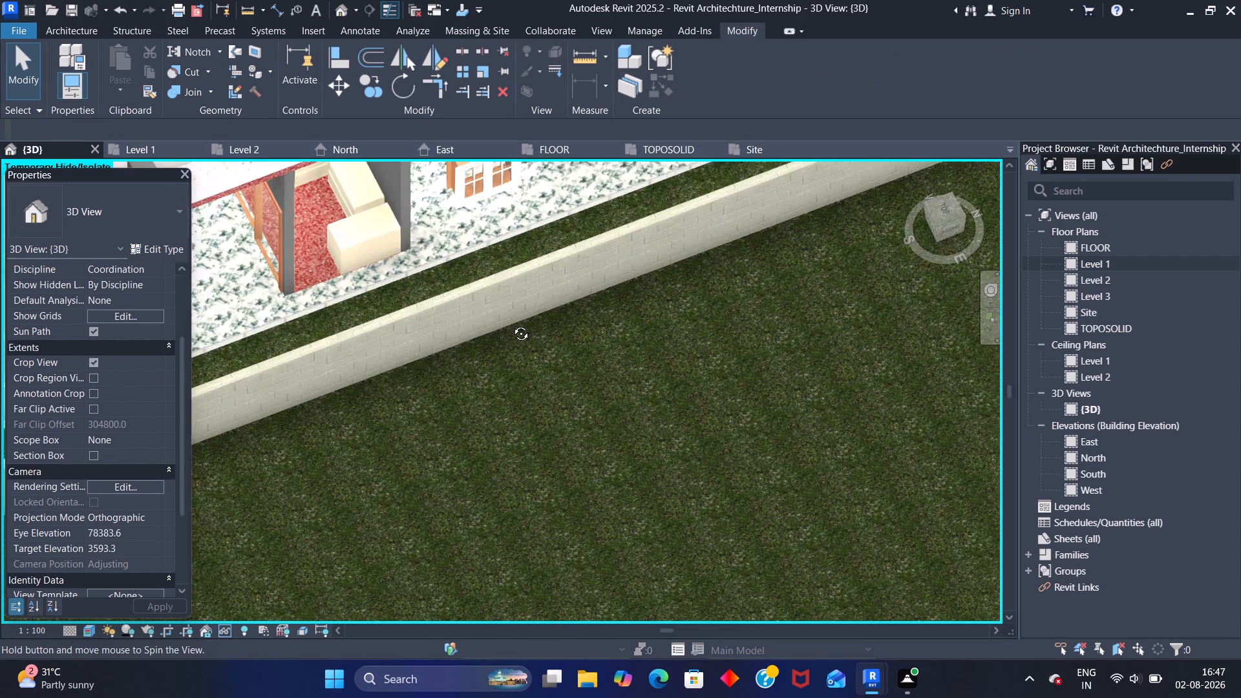
middle_click_drag(511, 324, 505, 330, "shift")
middle_click_drag(542, 230, 443, 522)
middle_click_drag(539, 476, 534, 264, "shift")
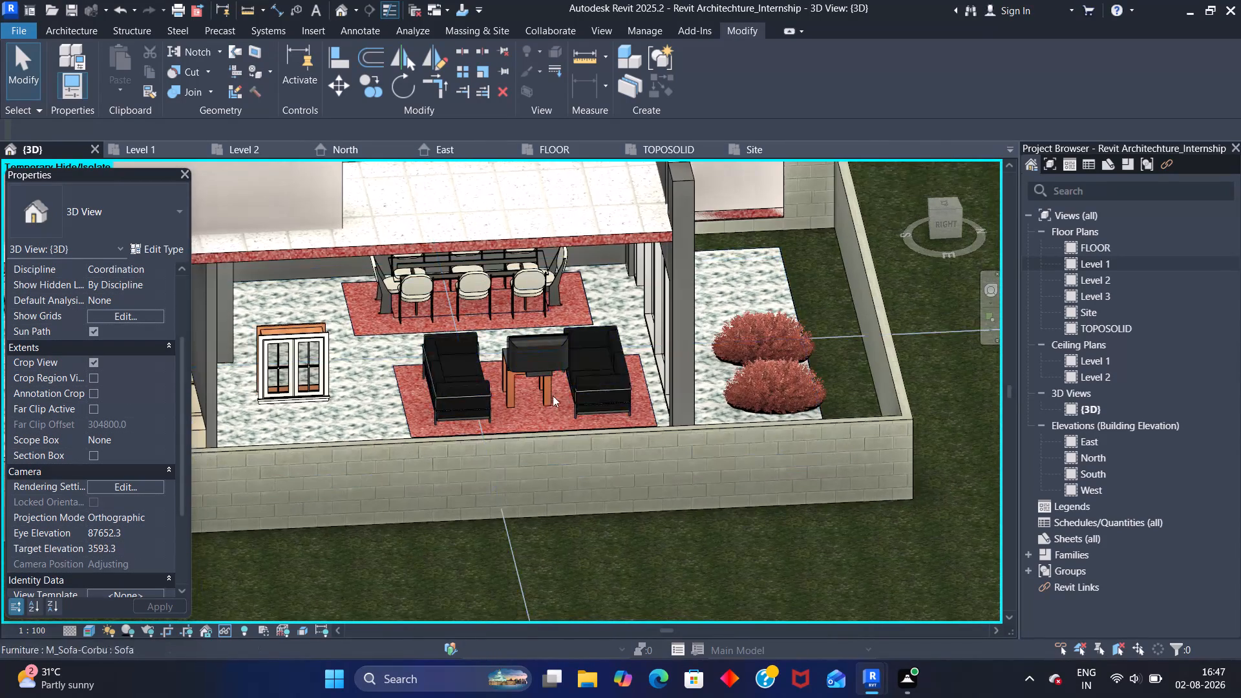
middle_click_drag(326, 399, 379, 409, "shift")
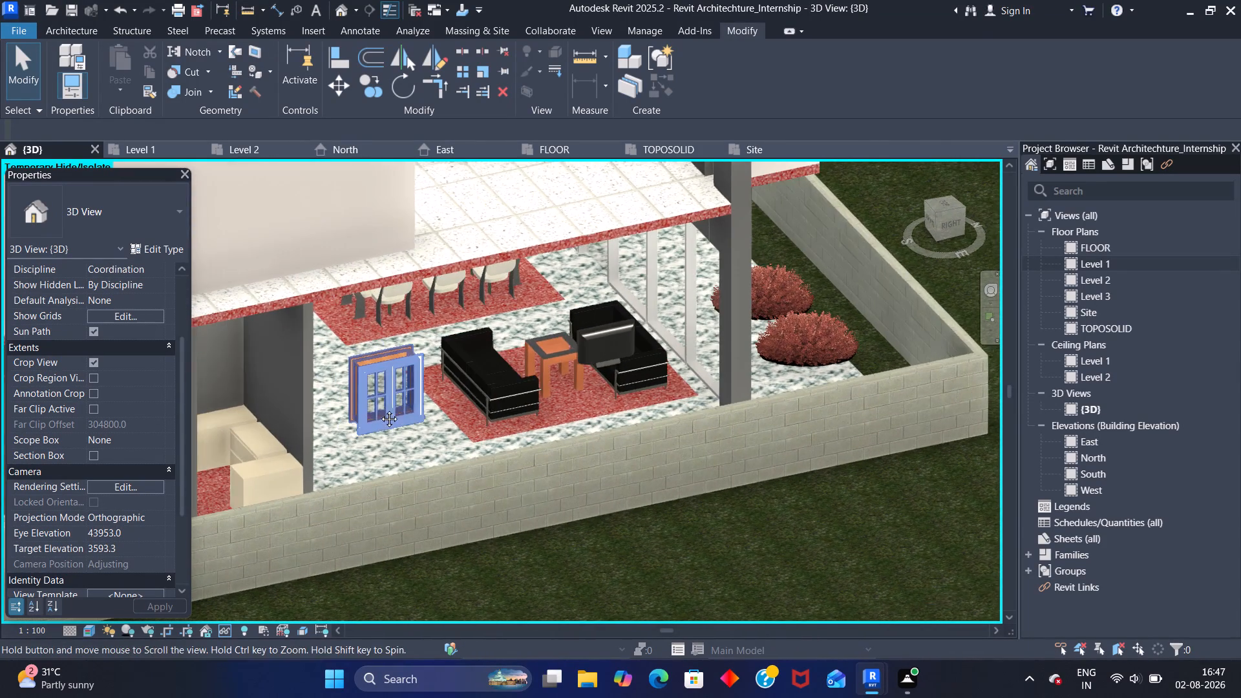
middle_click_drag(379, 409, 380, 408, "shift")
middle_click_drag(750, 357, 611, 445, "shift")
scroll(485, 450, "up", 3)
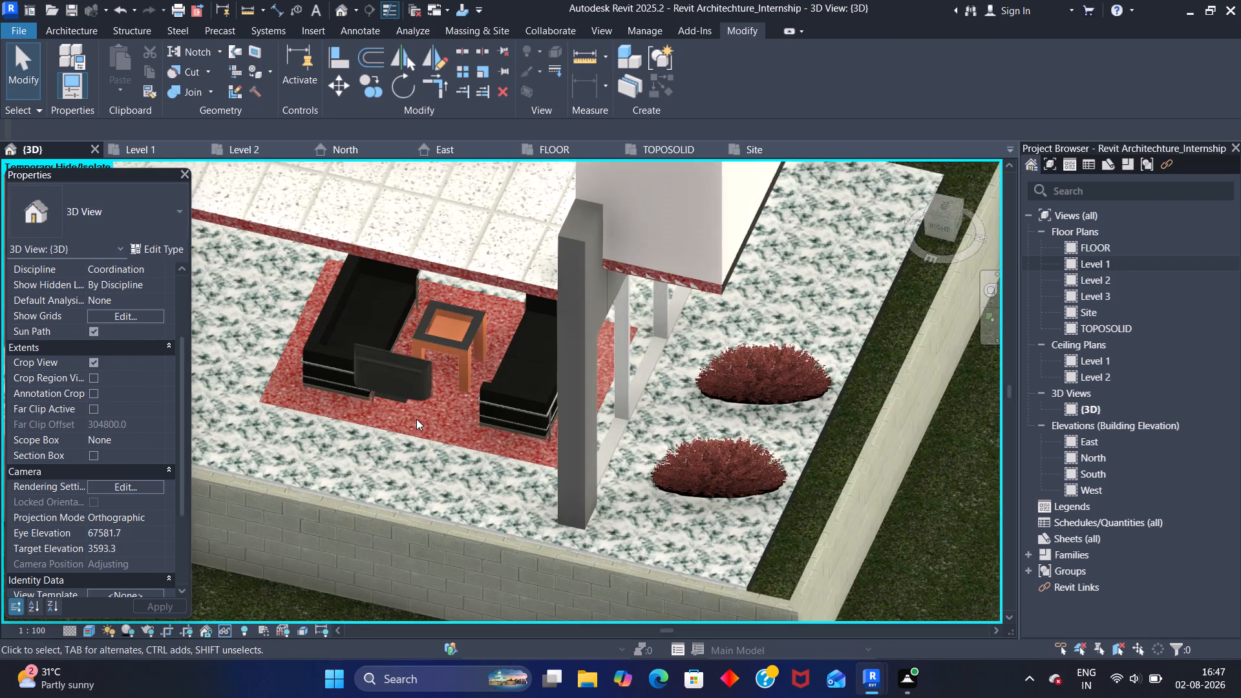
scroll(416, 419, "up", 1)
middle_click_drag(405, 460, 438, 371, "shift")
scroll(405, 460, "up", 1, "shift")
middle_click_drag(273, 381, 345, 323, "shift")
middle_click_drag(504, 252, 714, 238)
scroll(516, 350, "down", 1)
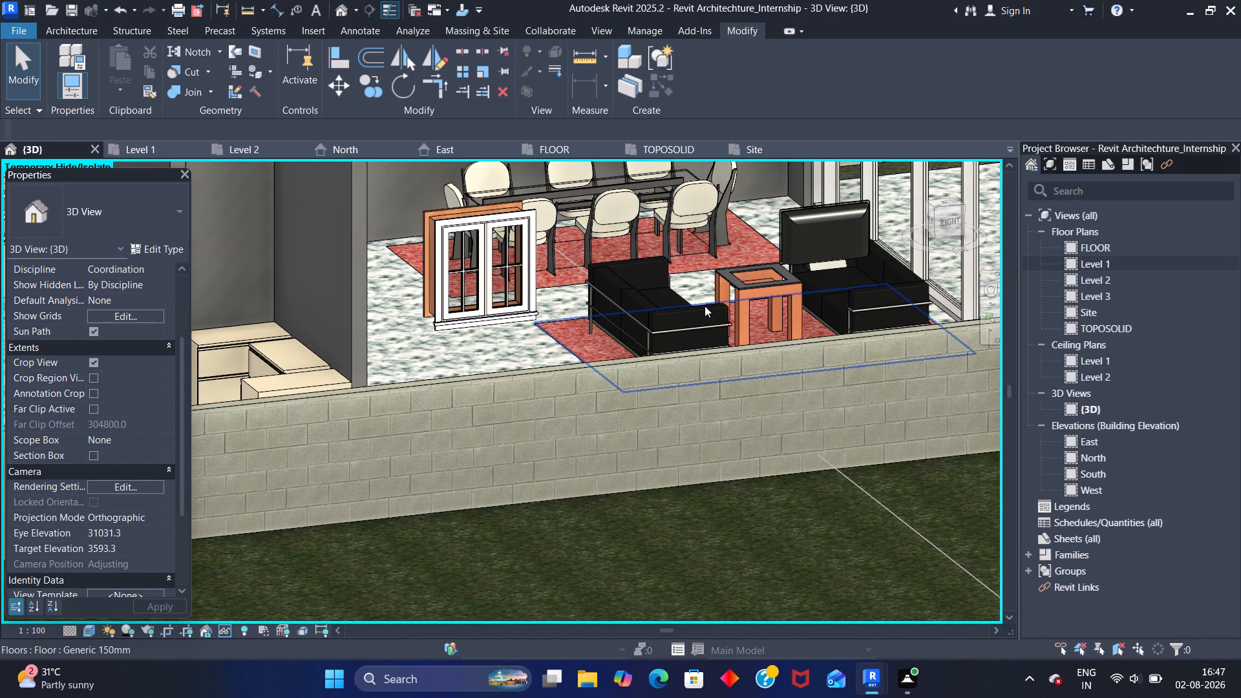
Reset the temporary hide and look at the glazed upper-floor office in 3D.
type("hr")
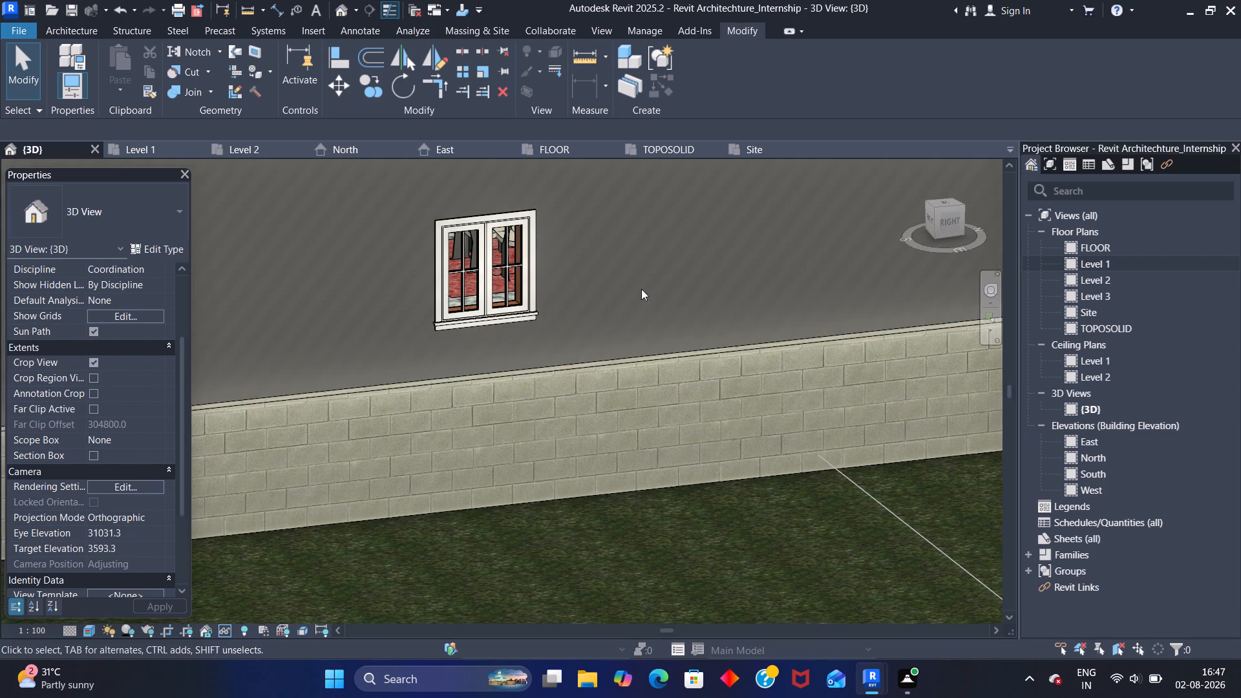
scroll(625, 288, "down", 3)
middle_click_drag(562, 275, 507, 486)
middle_click_drag(519, 338, 502, 417)
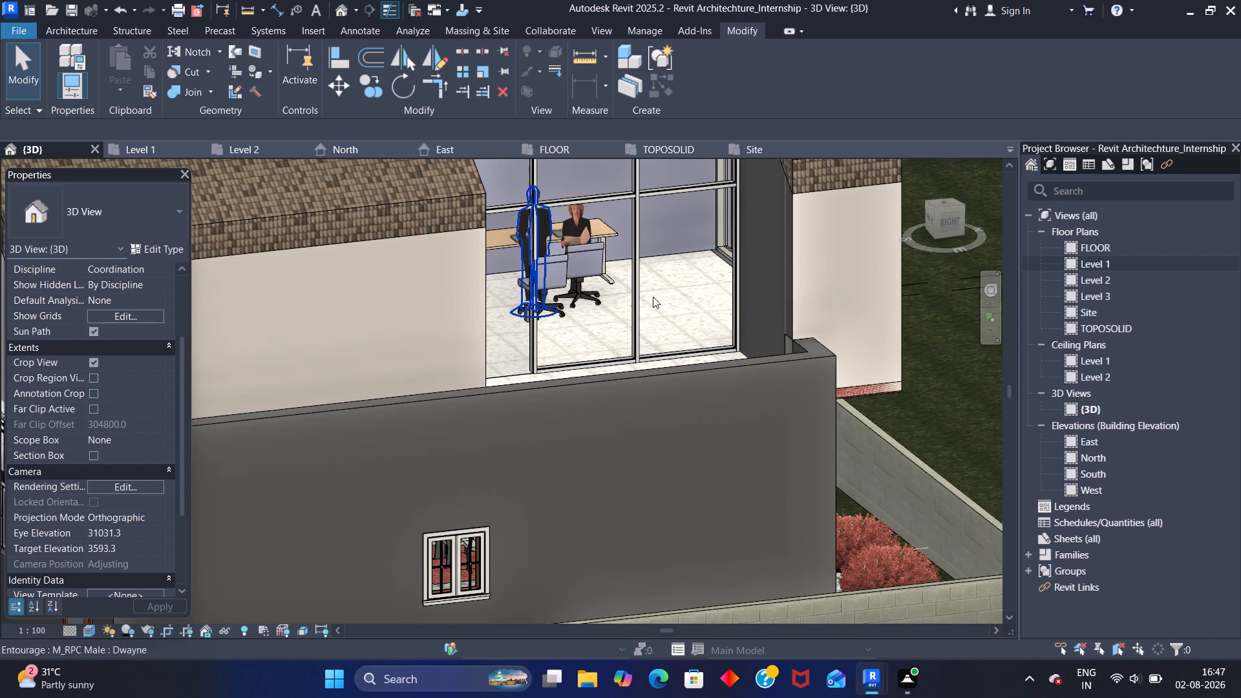
Open the Level 2 floor plan and set its visual style to Realistic.
left_click(271, 152)
scroll(554, 355, "down", 1)
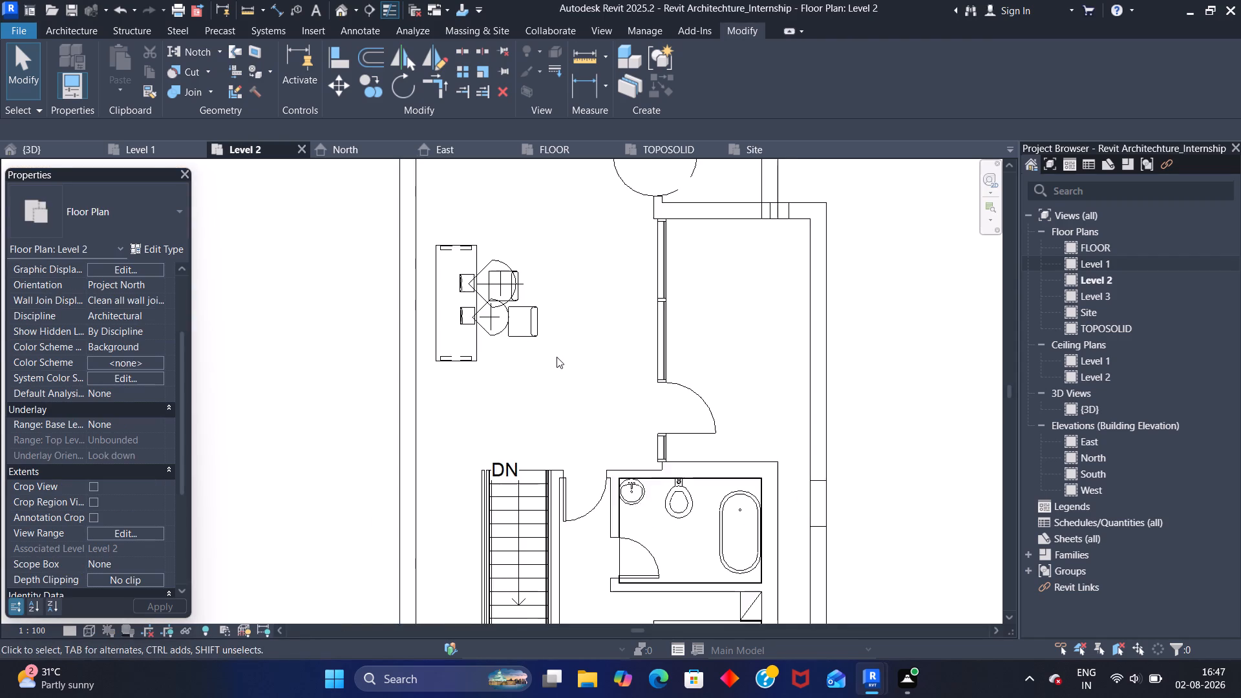
scroll(557, 357, "down", 2)
scroll(560, 282, "down", 1)
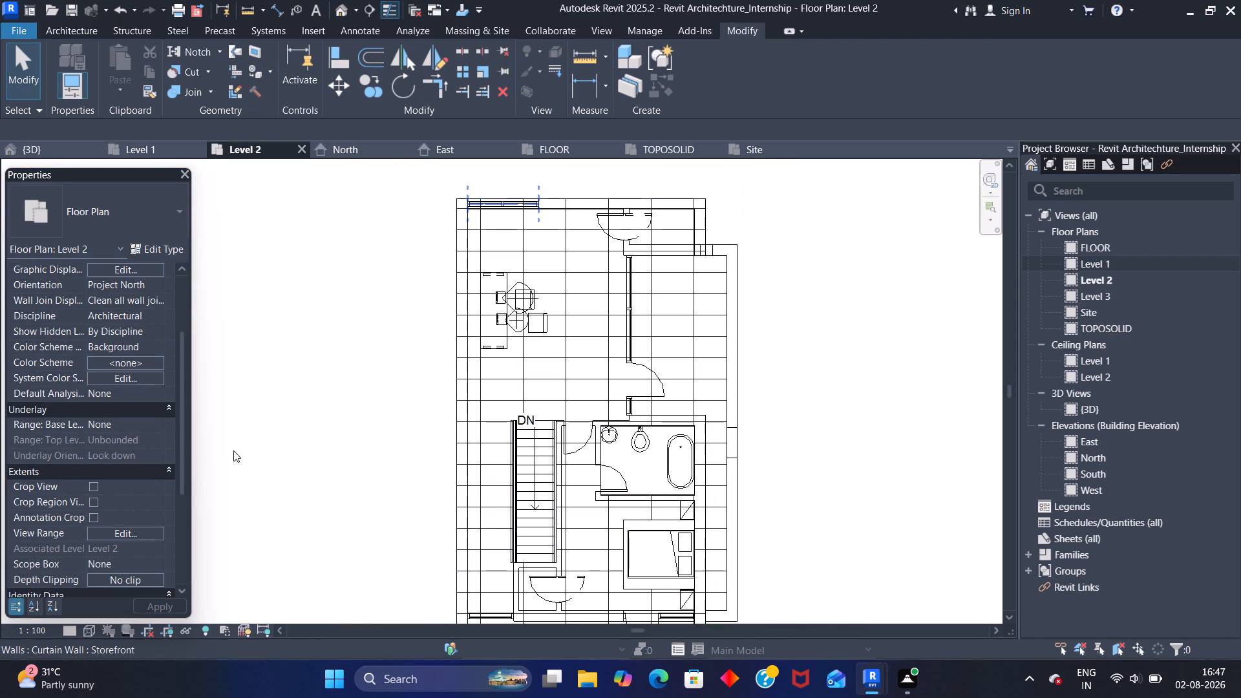
left_click(85, 630)
left_click(105, 609)
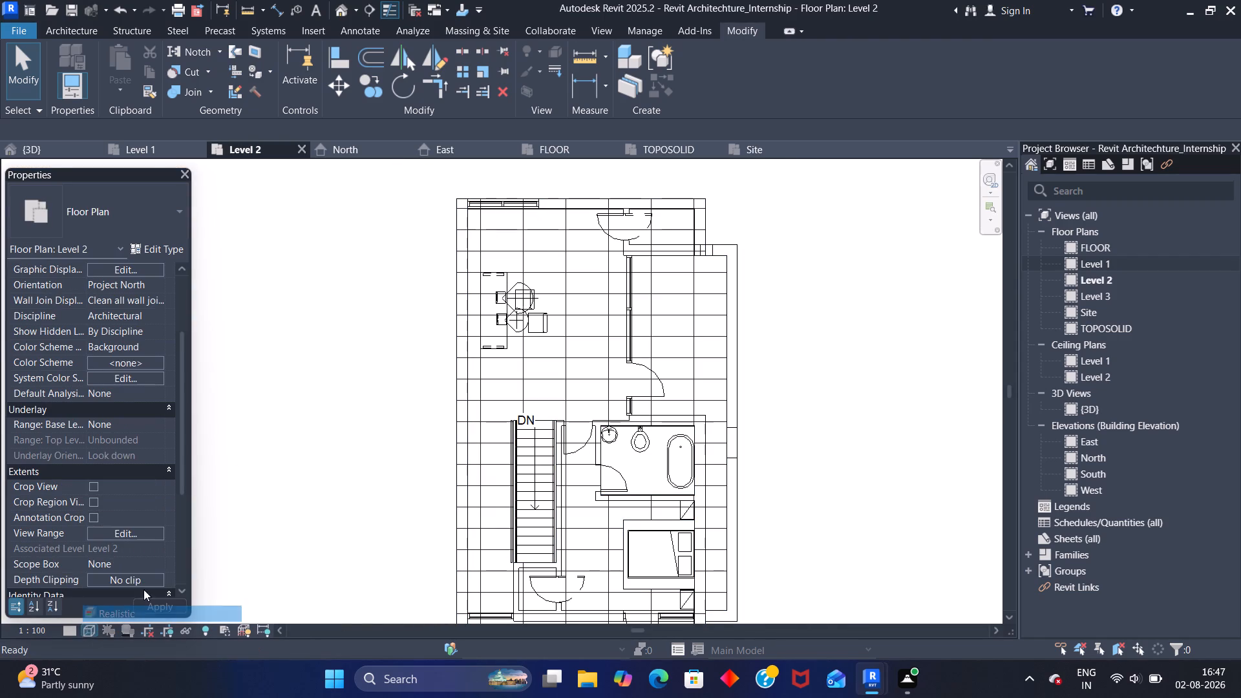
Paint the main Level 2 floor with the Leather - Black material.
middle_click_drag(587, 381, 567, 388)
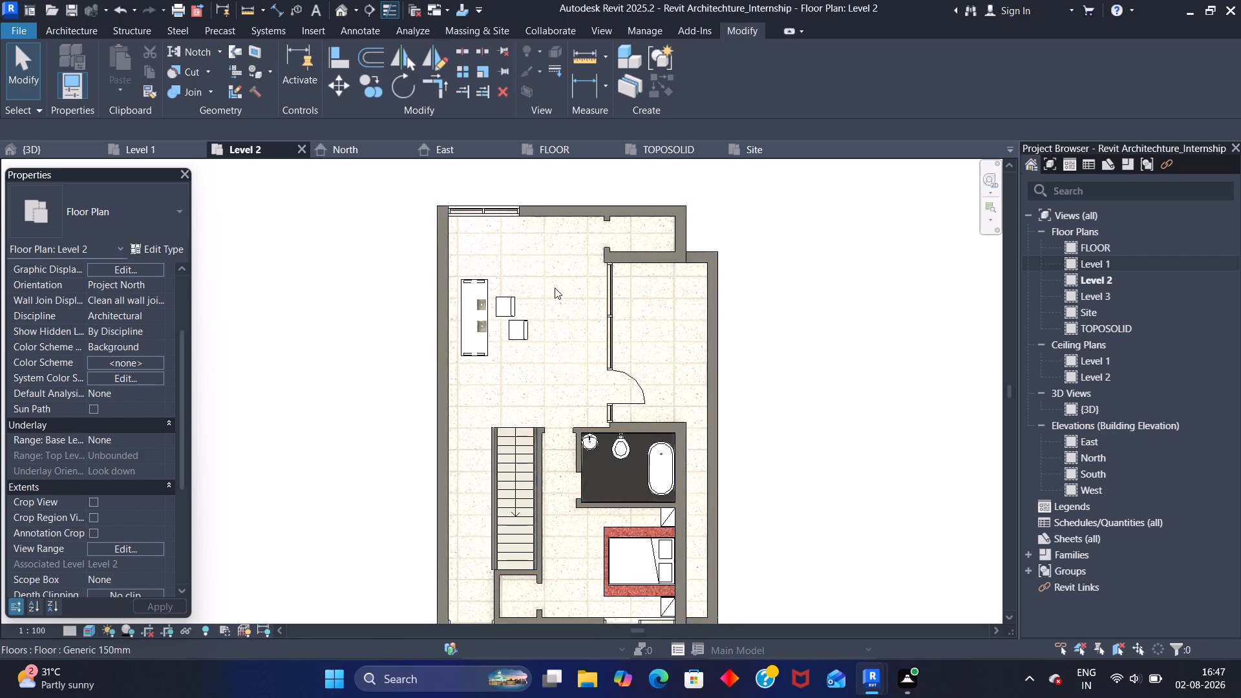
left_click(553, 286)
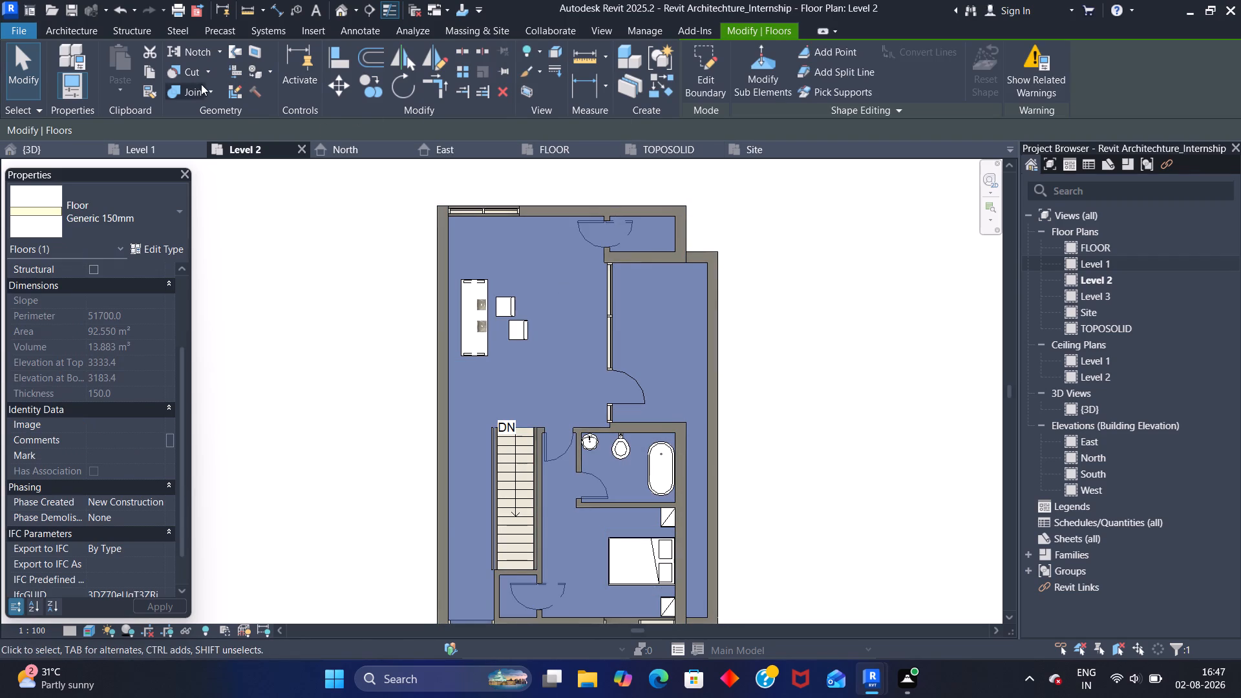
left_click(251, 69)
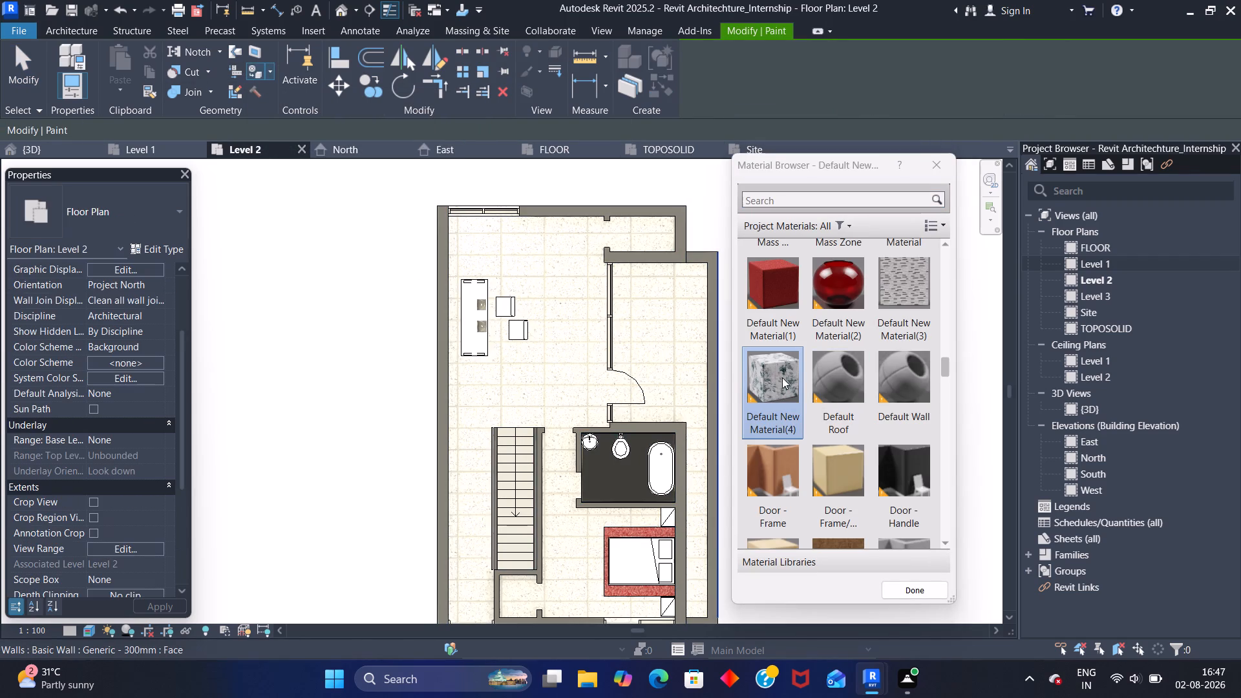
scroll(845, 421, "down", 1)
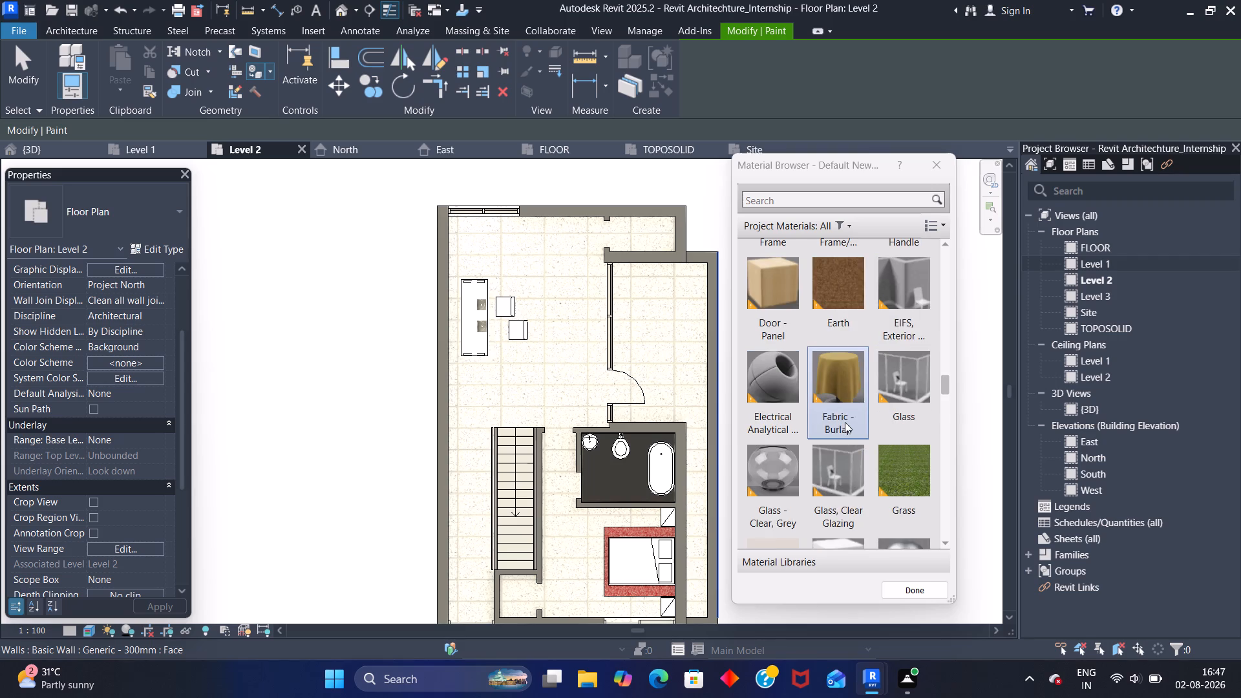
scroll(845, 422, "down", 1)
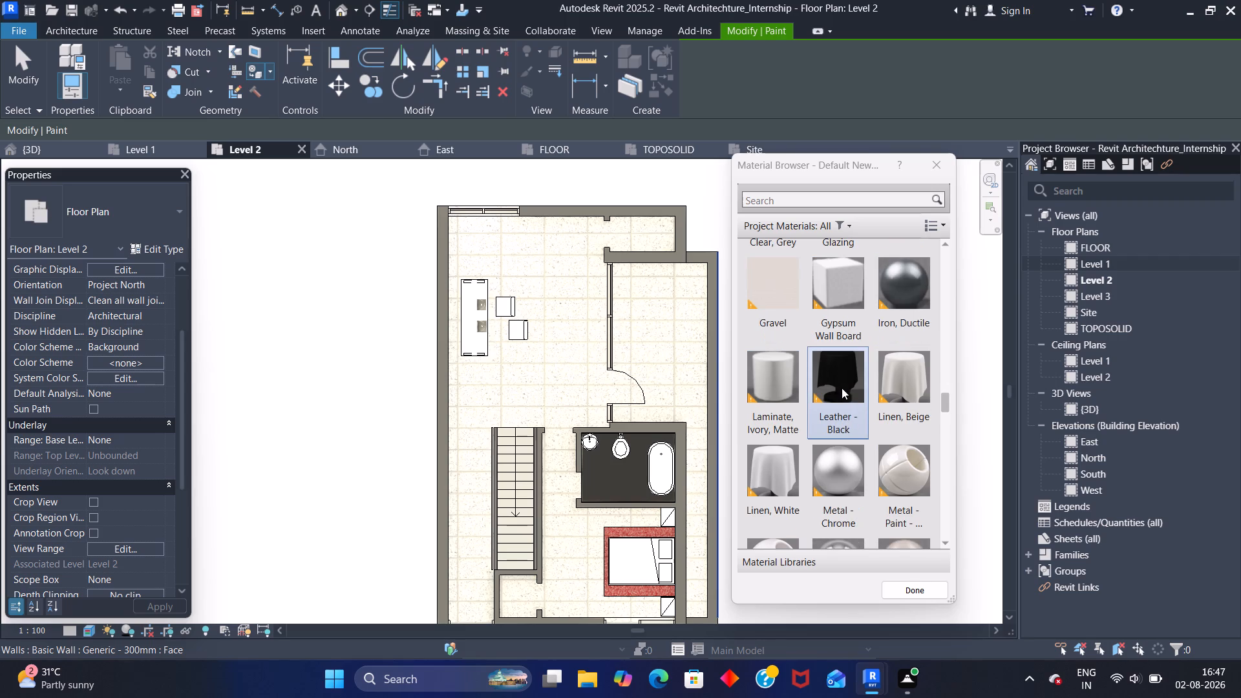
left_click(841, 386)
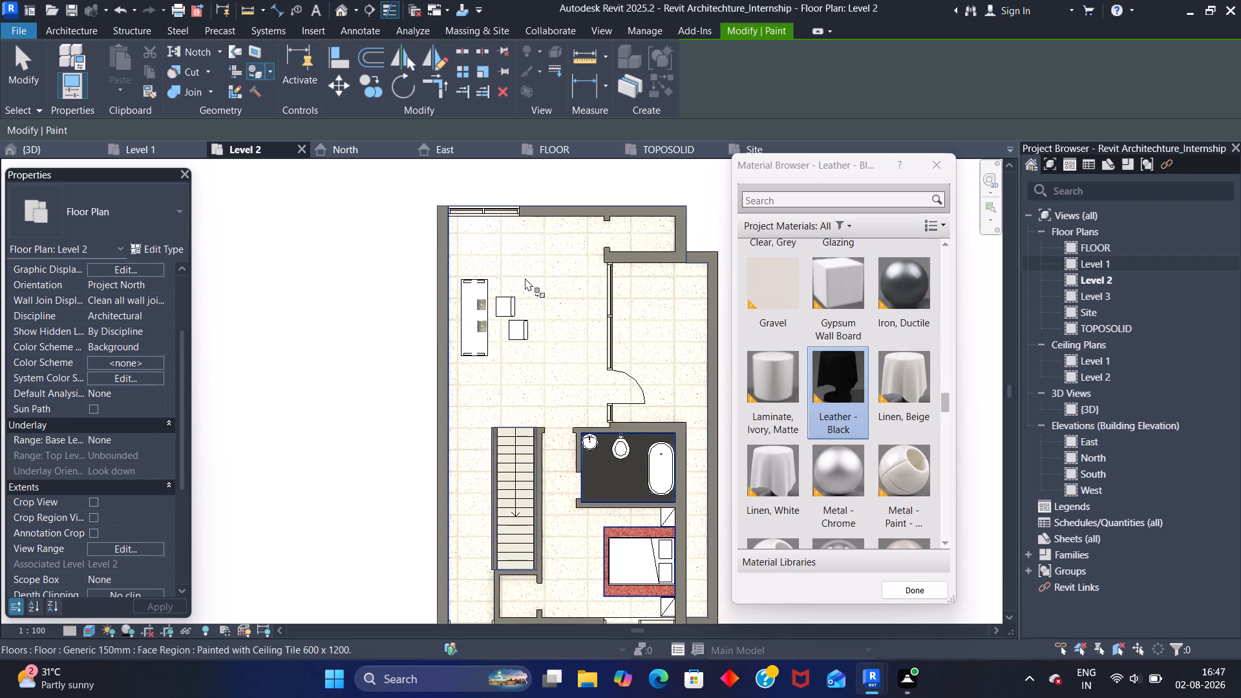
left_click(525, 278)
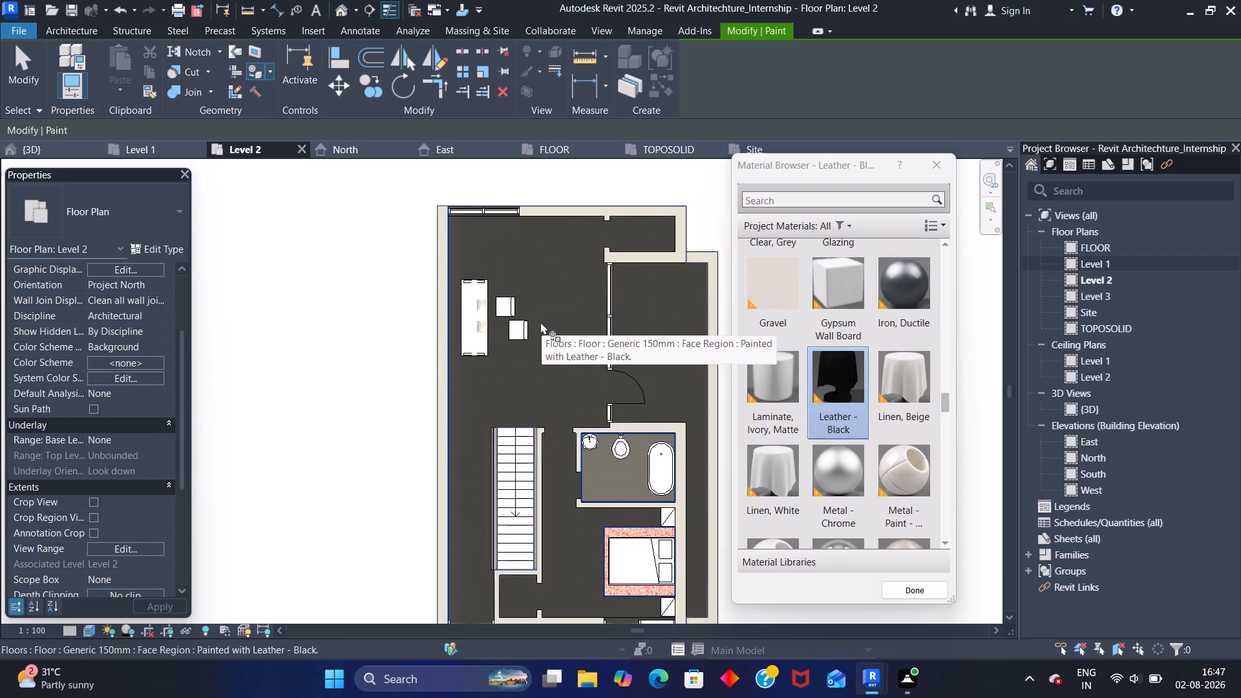
Paint the main Level 2 floor with the Earth material and check the finish up close and across the plan.
scroll(816, 307, "up", 1)
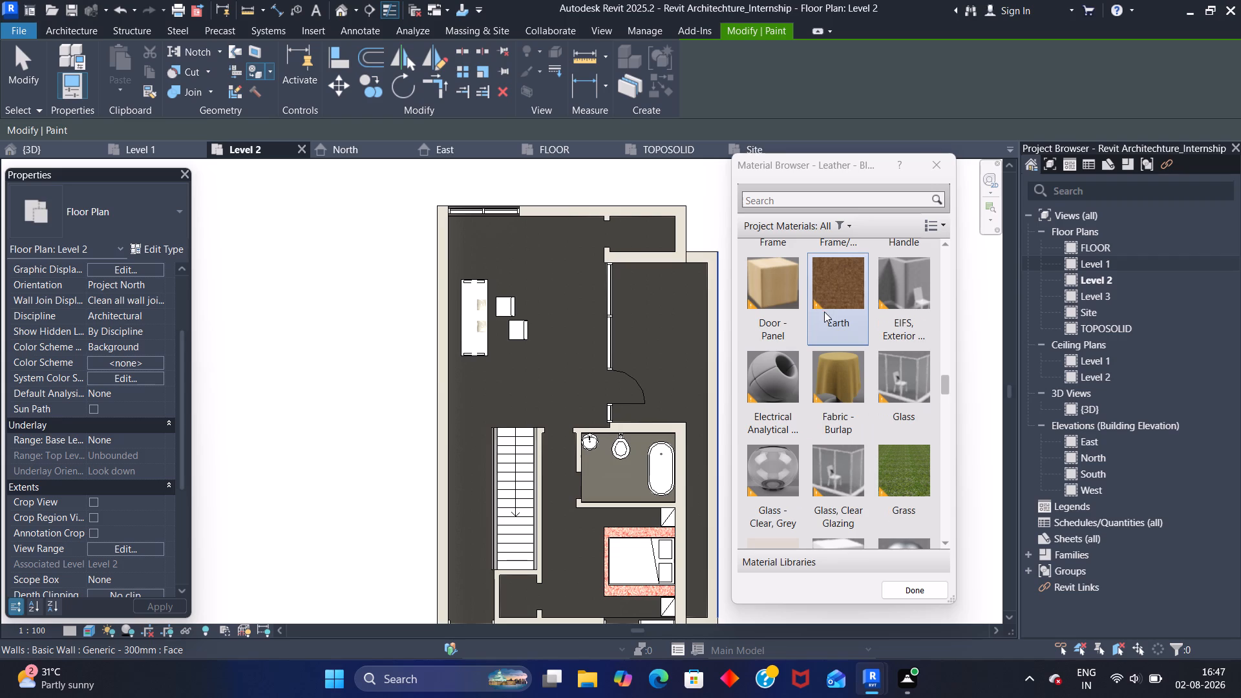
left_click(832, 282)
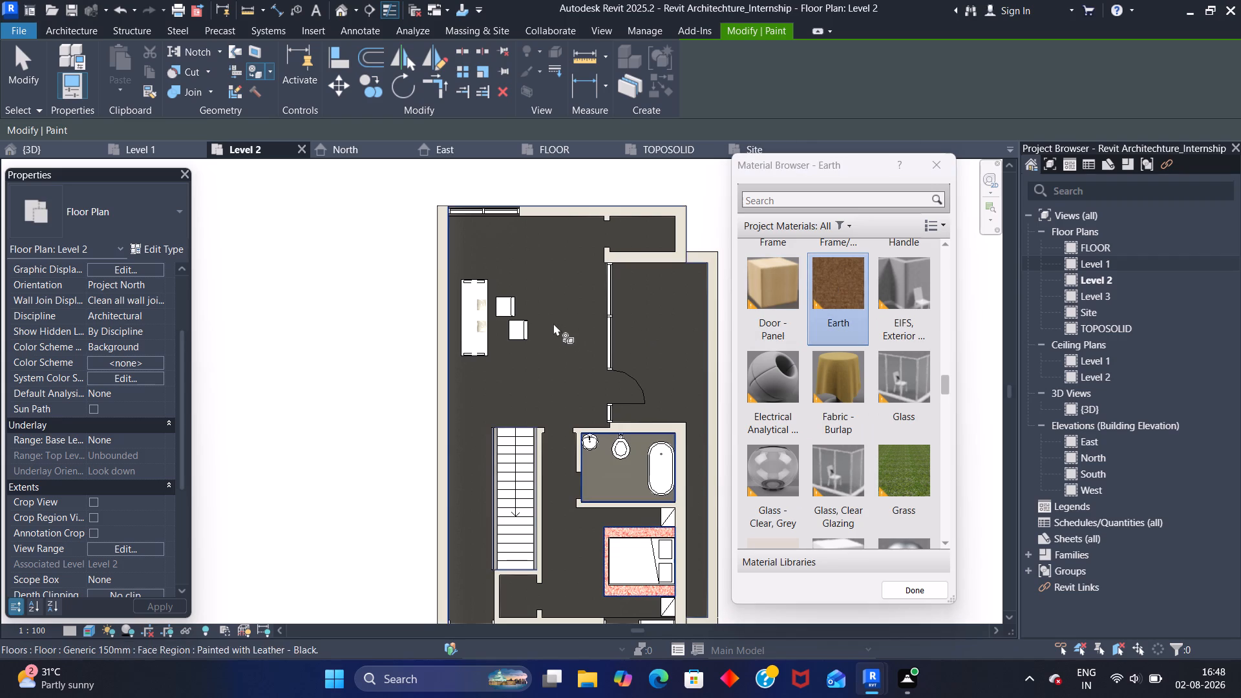
left_click(553, 290)
scroll(549, 289, "up", 12)
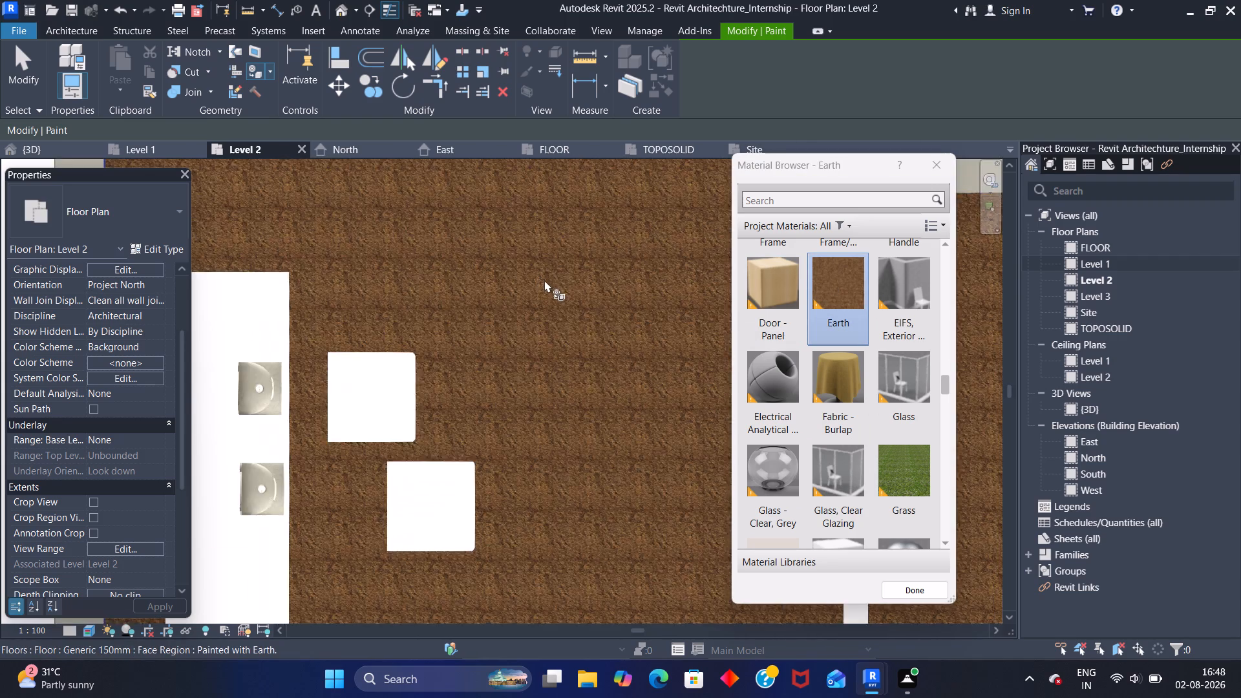
scroll(544, 280, "up", 6)
scroll(554, 302, "down", 16)
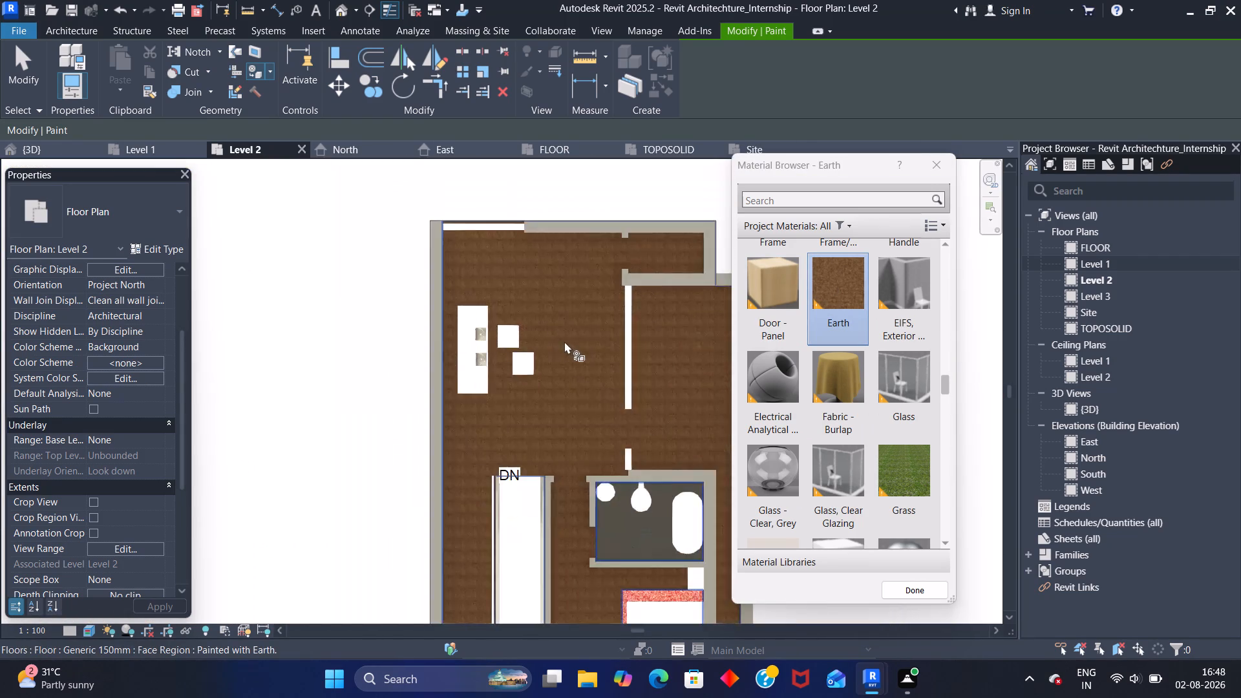
scroll(564, 341, "down", 6)
Paint the main Level 2 floor with Default New Material(3) and check the finish up close and across the plan.
scroll(830, 346, "up", 2)
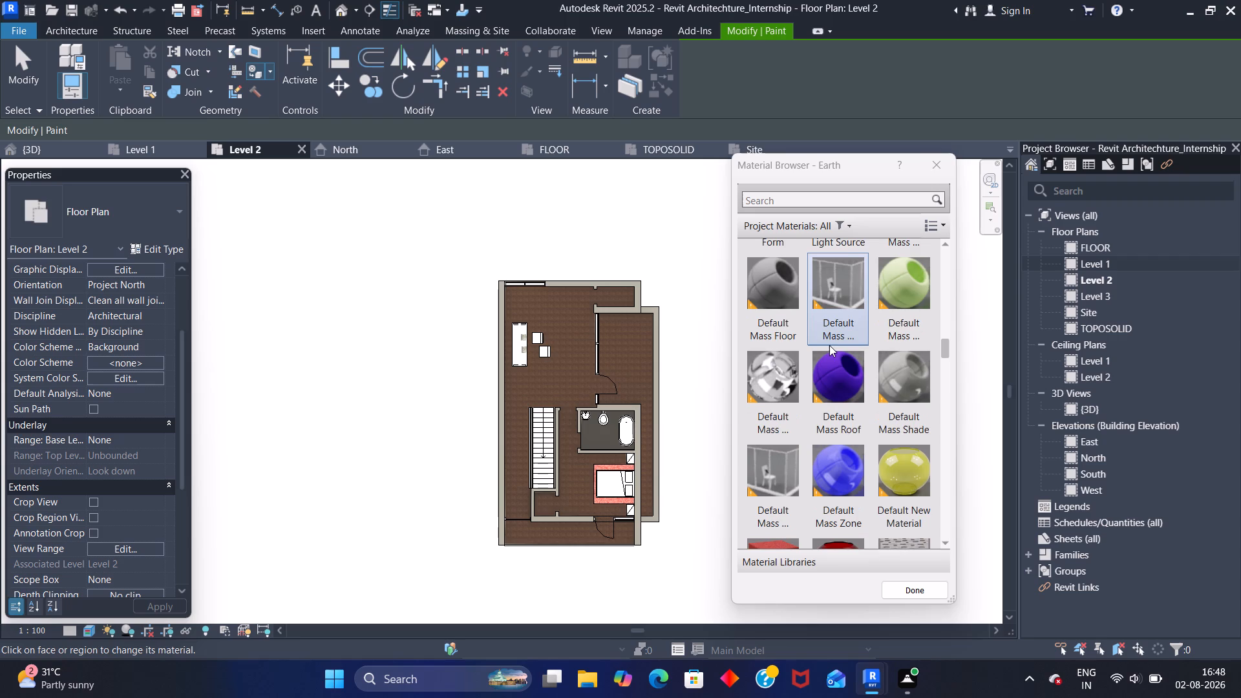
scroll(836, 342, "up", 2)
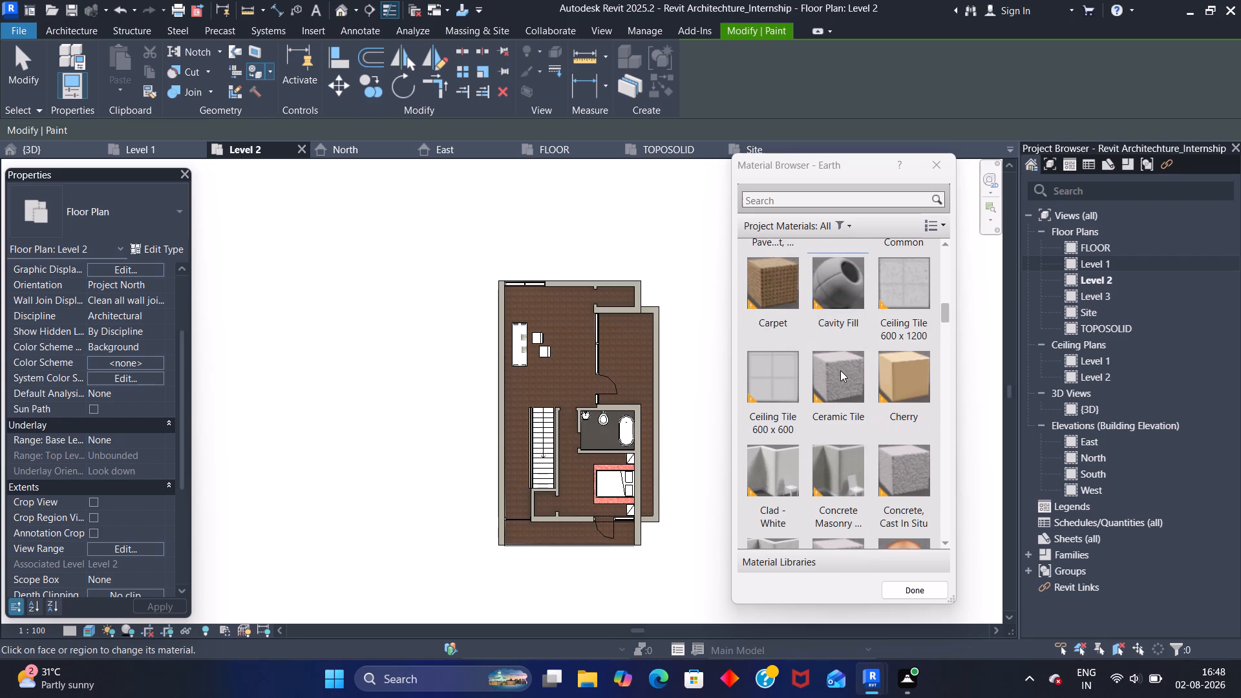
scroll(875, 307, "up", 9)
scroll(872, 312, "down", 3)
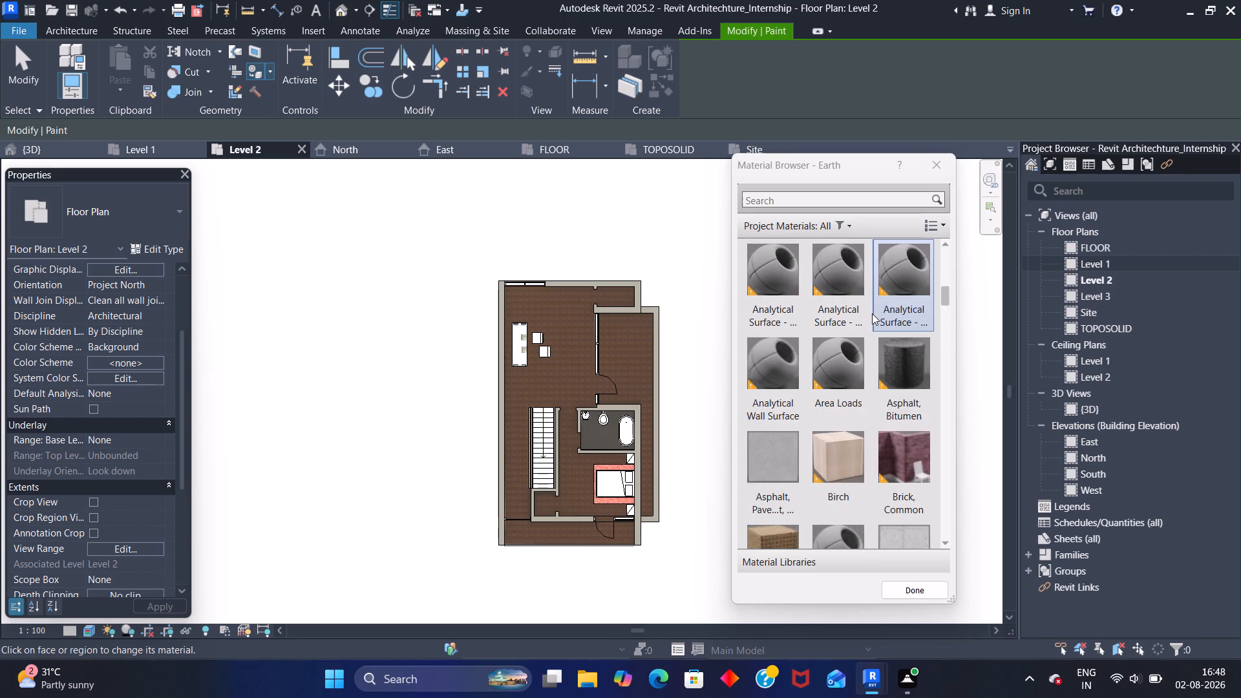
scroll(872, 313, "down", 4)
scroll(872, 313, "up", 1)
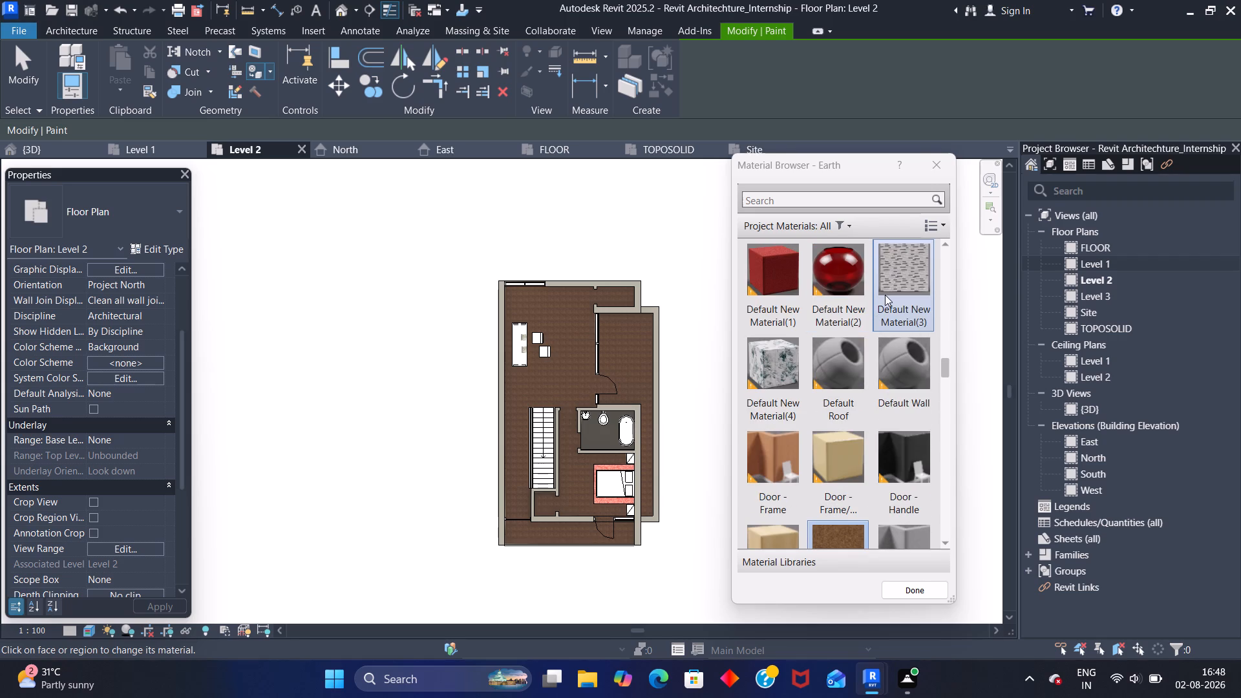
left_click(891, 285)
left_click(571, 343)
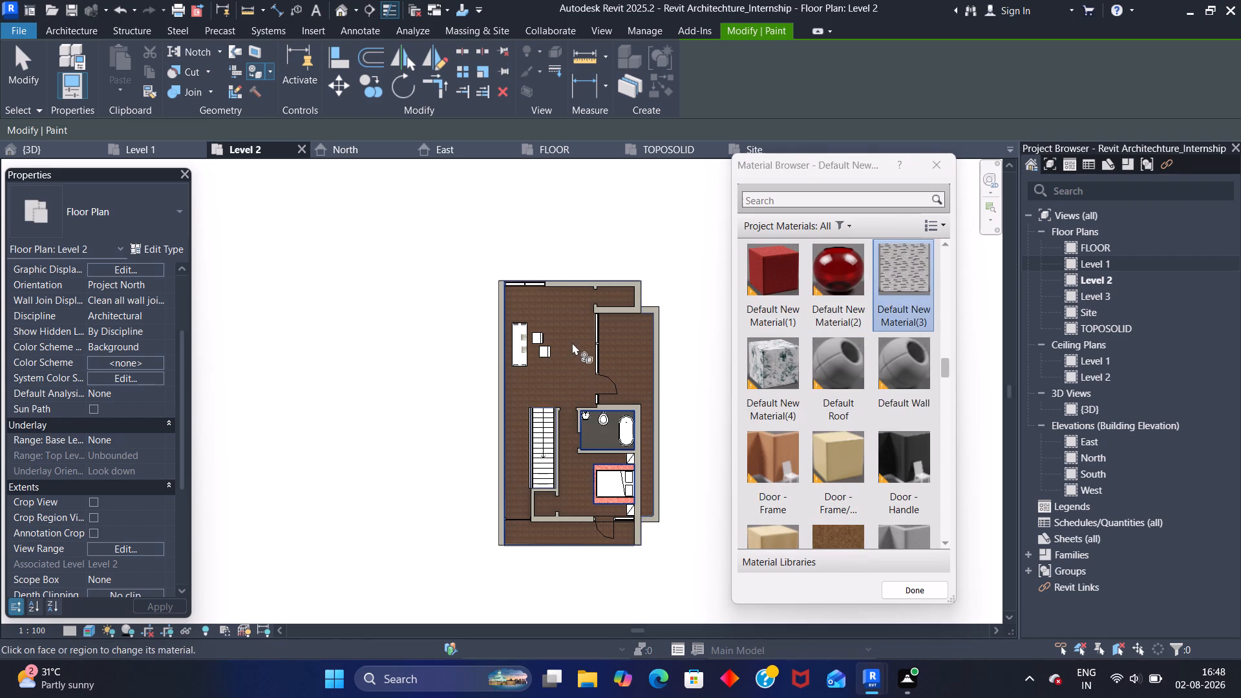
scroll(571, 343, "up", 20)
scroll(571, 343, "up", 1)
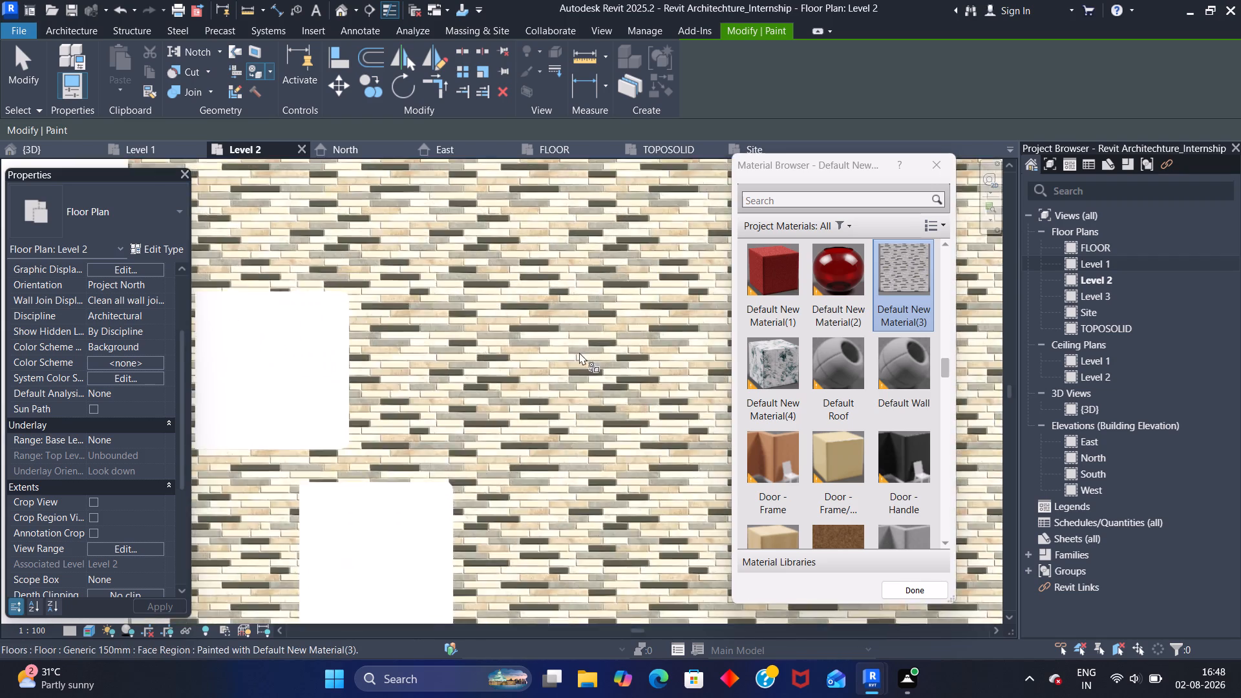
scroll(579, 352, "up", 11)
scroll(575, 341, "down", 14)
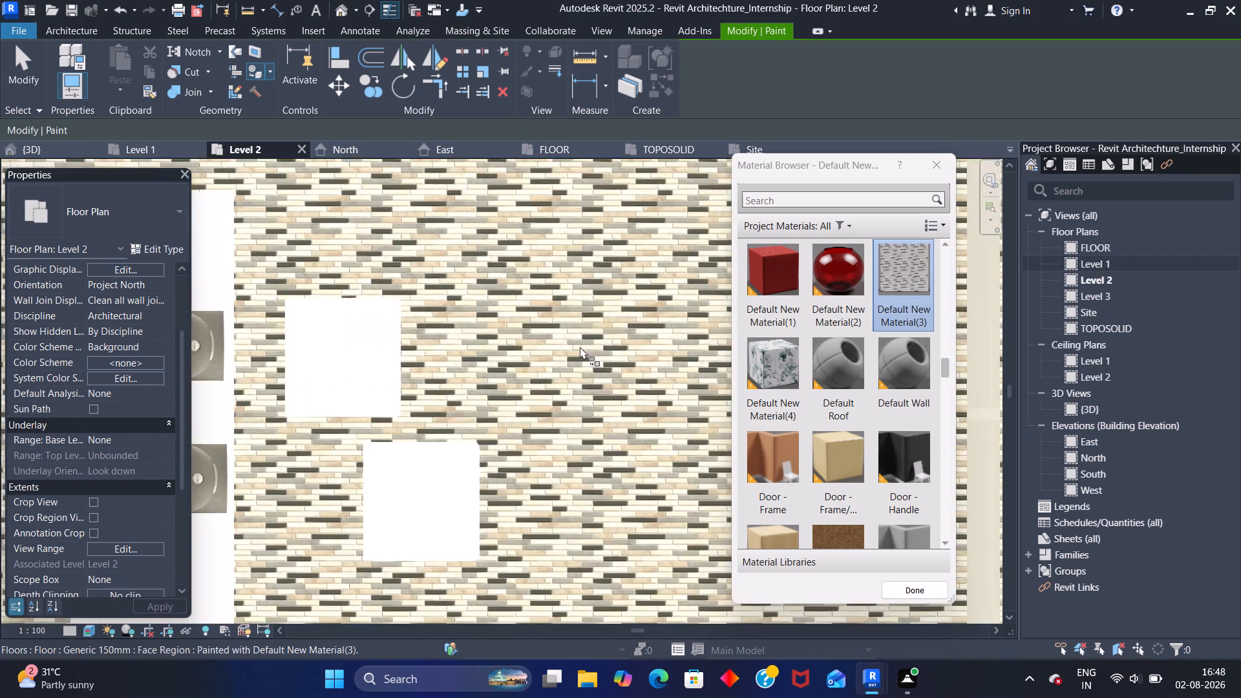
scroll(580, 346, "down", 19)
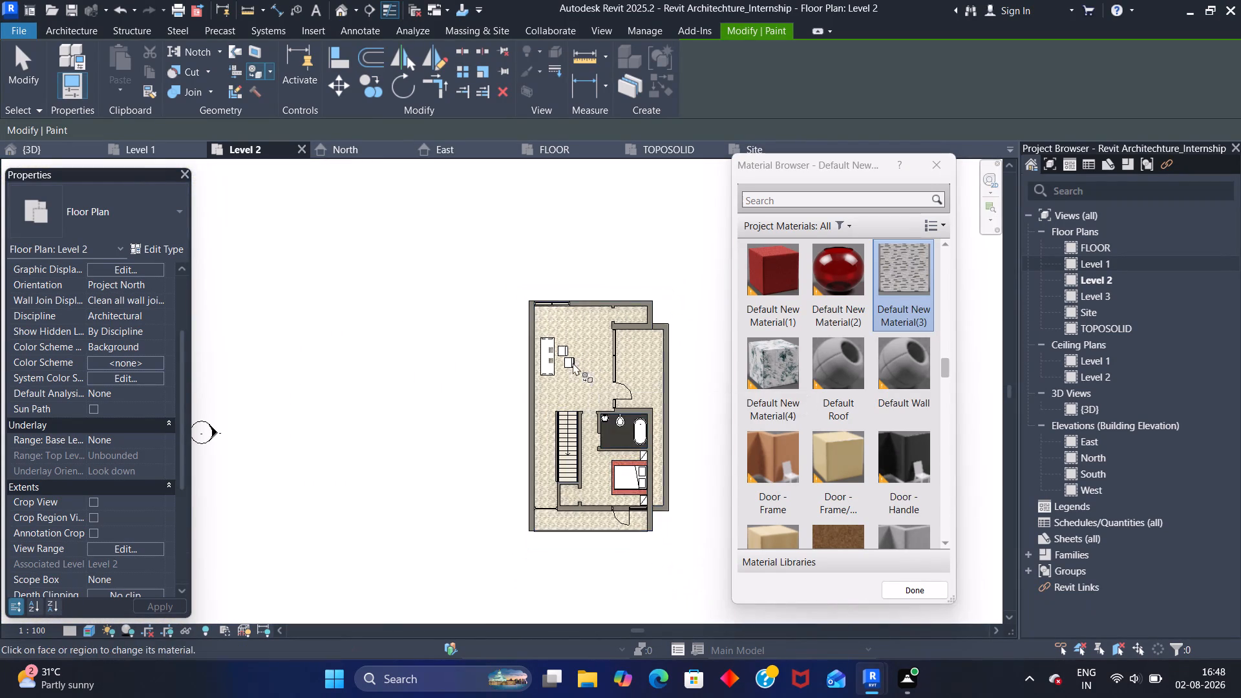
Switch to the 3D view and look at the office floor finish through the glazing.
left_click(75, 150)
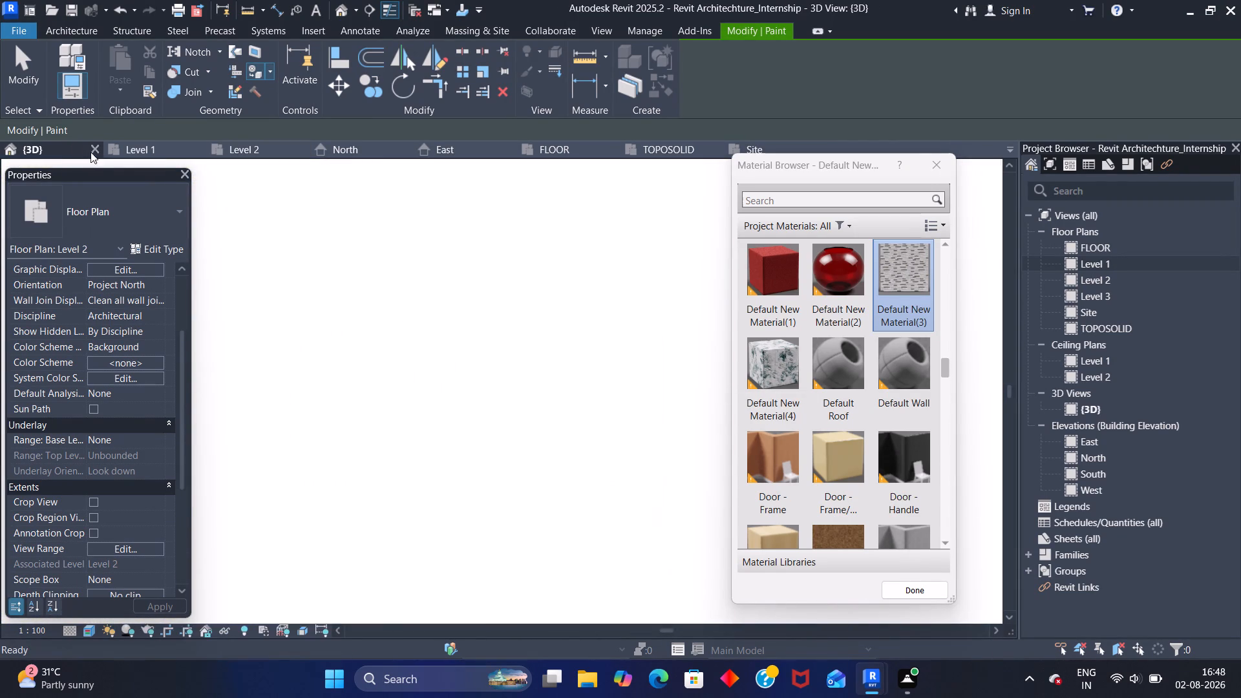
middle_click_drag(569, 301, 333, 391)
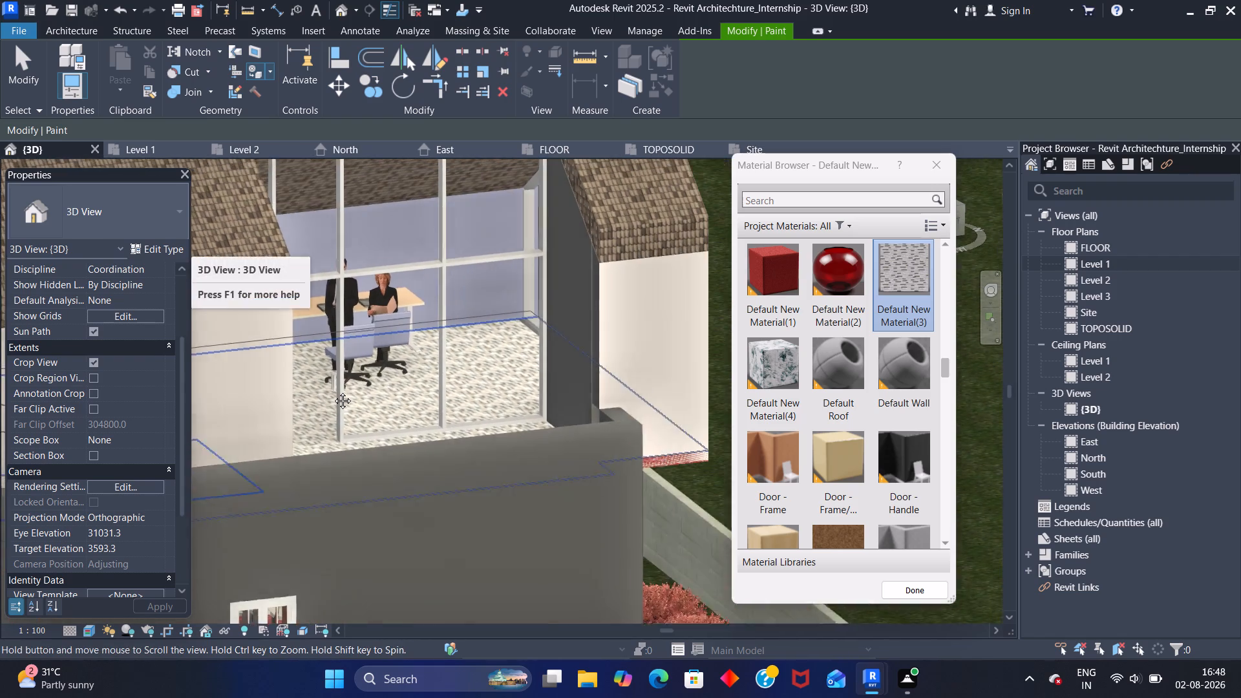
middle_click_drag(333, 391, 319, 397)
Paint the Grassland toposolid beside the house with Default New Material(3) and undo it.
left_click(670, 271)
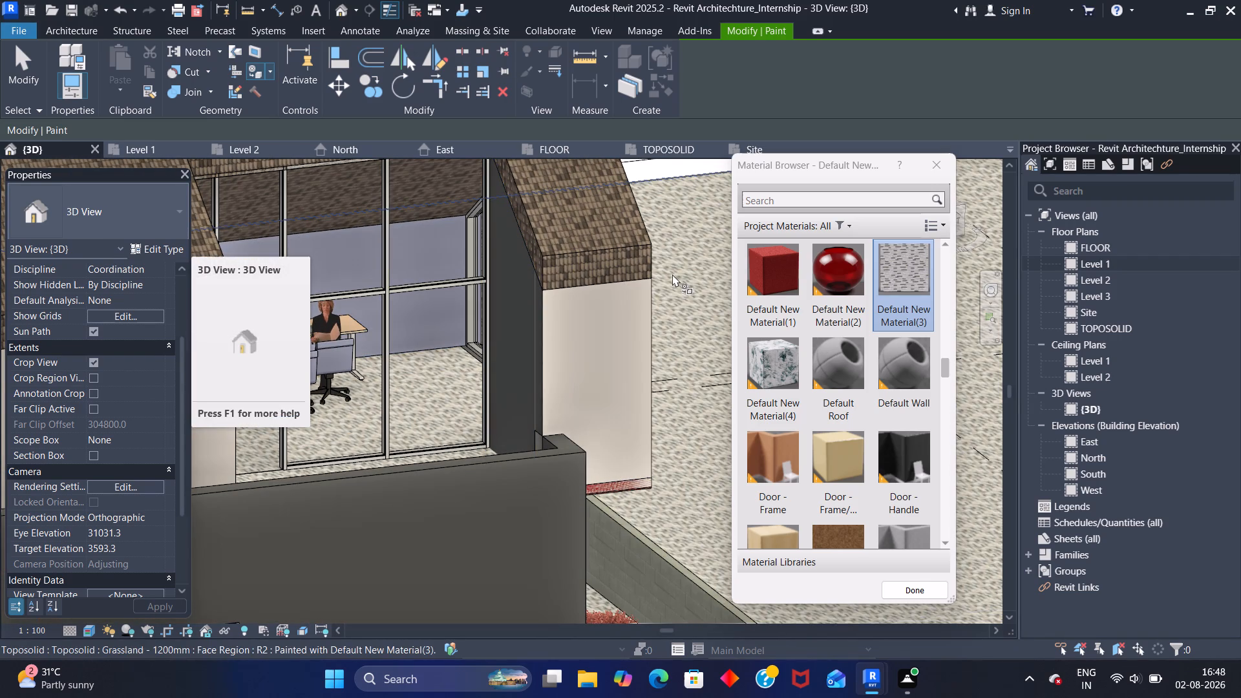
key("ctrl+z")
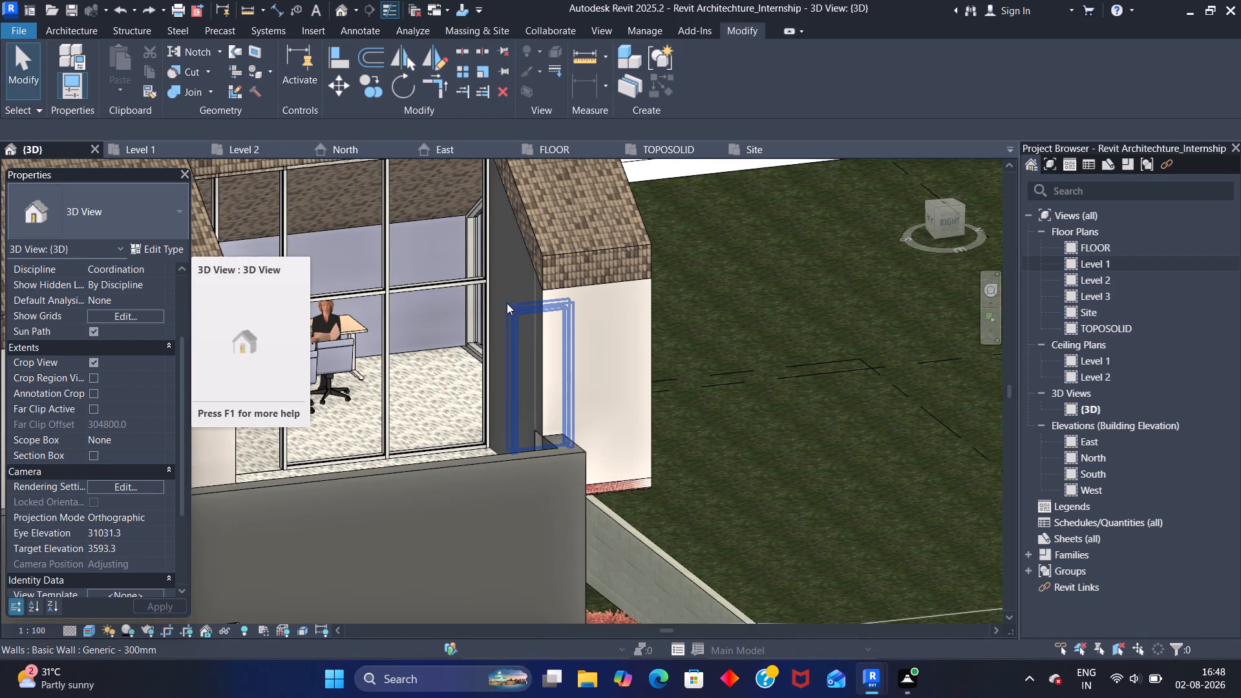
Temporarily hide the Generic - 400mm roof above the glazed upper-floor office in the 3D view.
middle_click_drag(499, 274, 528, 418)
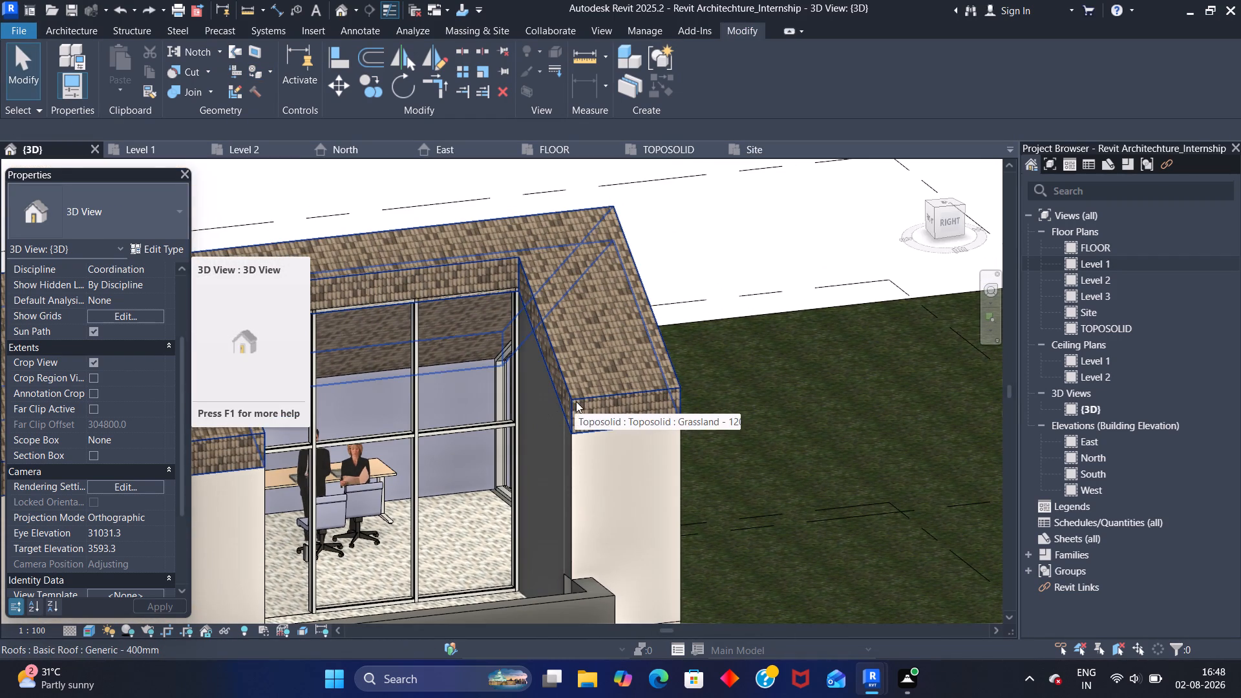
left_click(581, 397)
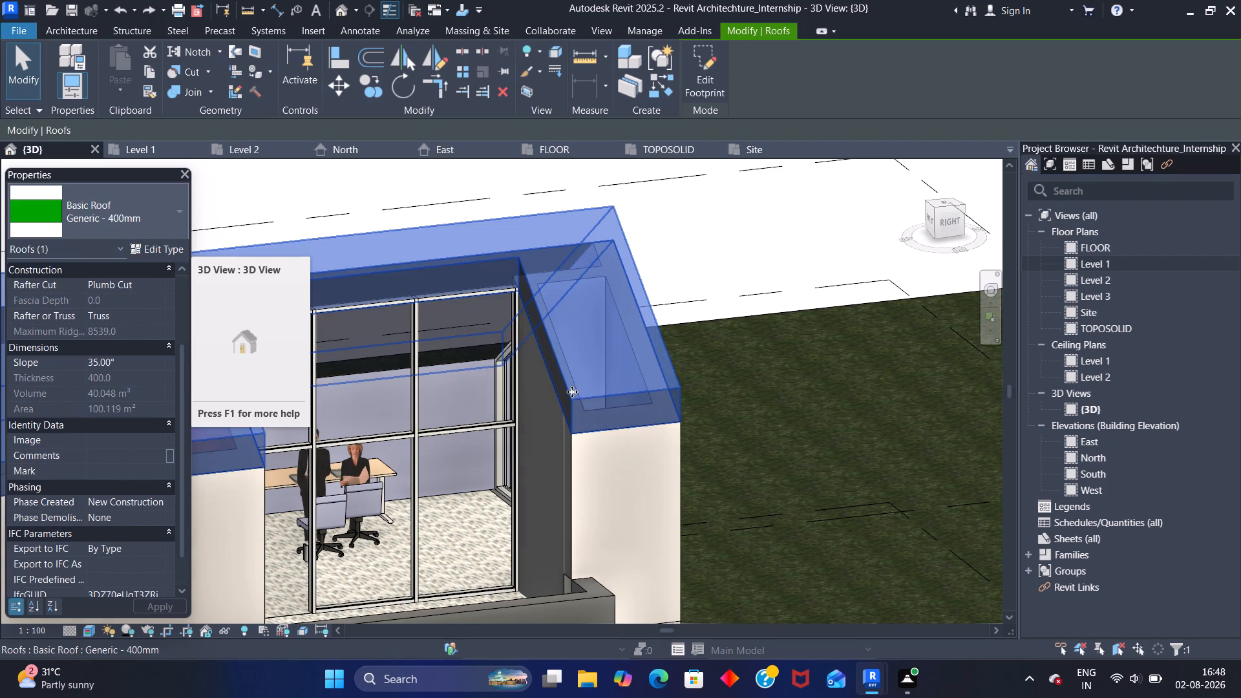
type("hh")
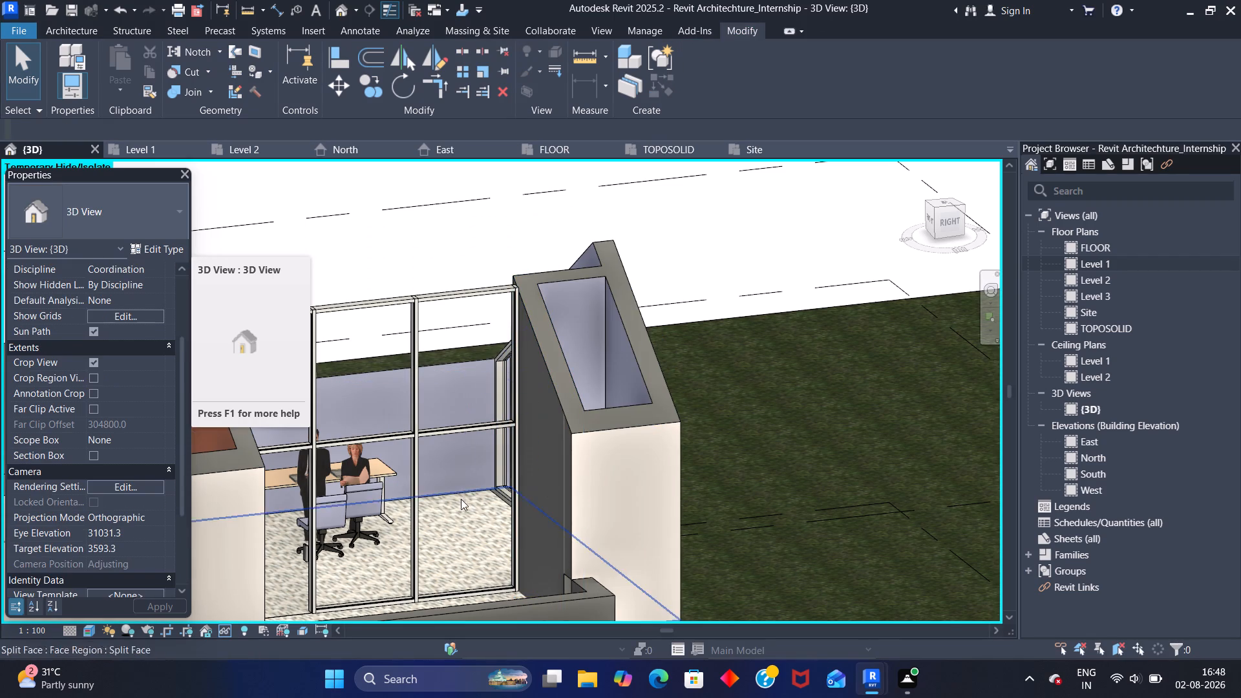
Examine the upper-floor finish from above, up close and around the desk, staircase and adjoining rooms.
middle_click_drag(481, 279, 434, 483, "shift")
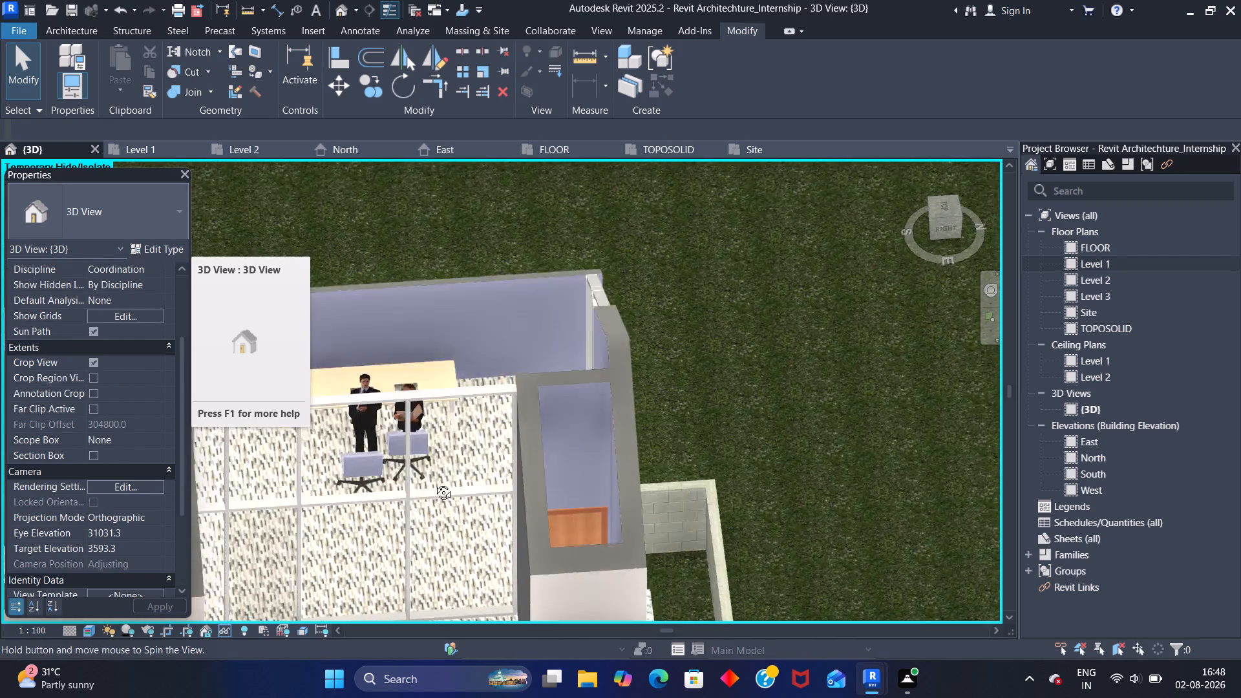
middle_click_drag(434, 483, 396, 555, "shift")
middle_click_drag(465, 436, 305, 520, "shift")
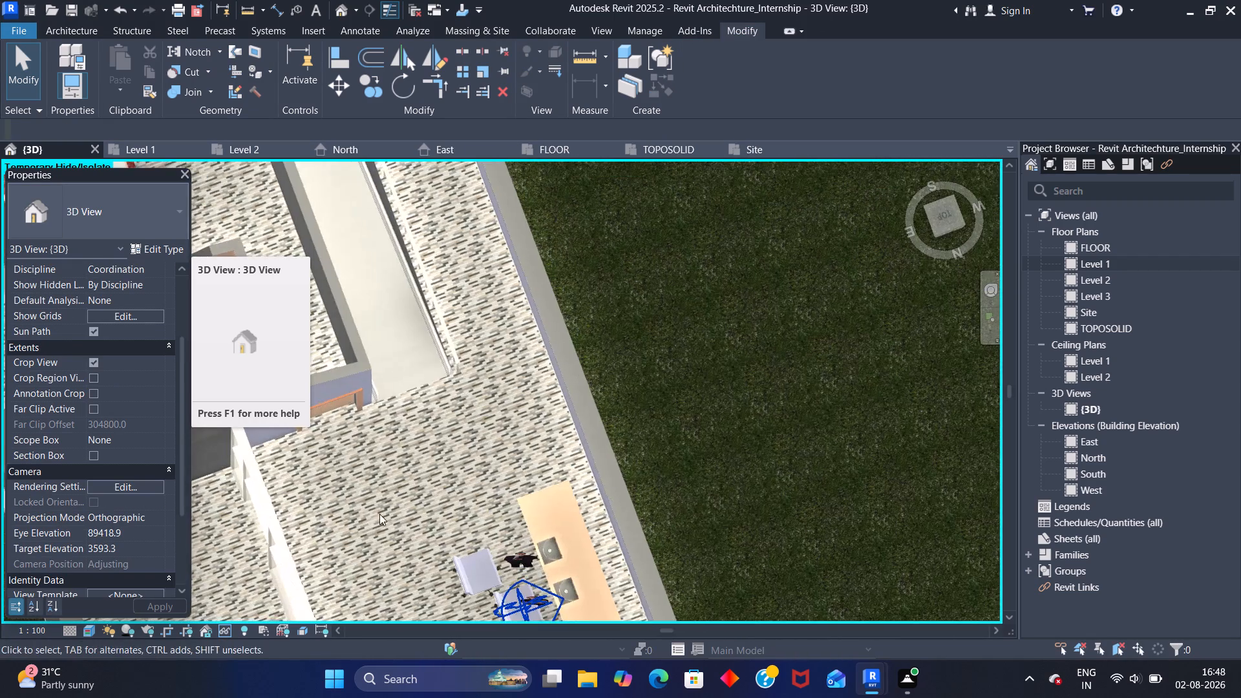
middle_click_drag(405, 569, 386, 311)
scroll(417, 448, "up", 8)
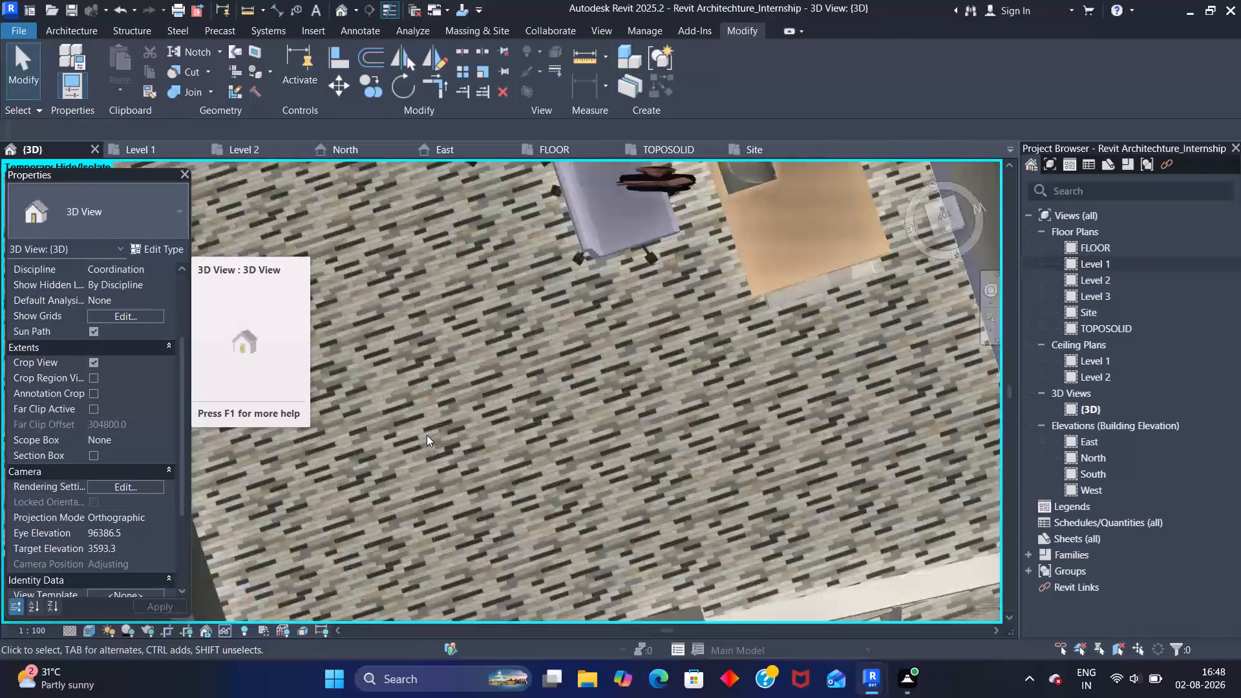
scroll(427, 435, "up", 18)
scroll(420, 392, "up", 4)
scroll(420, 392, "down", 5)
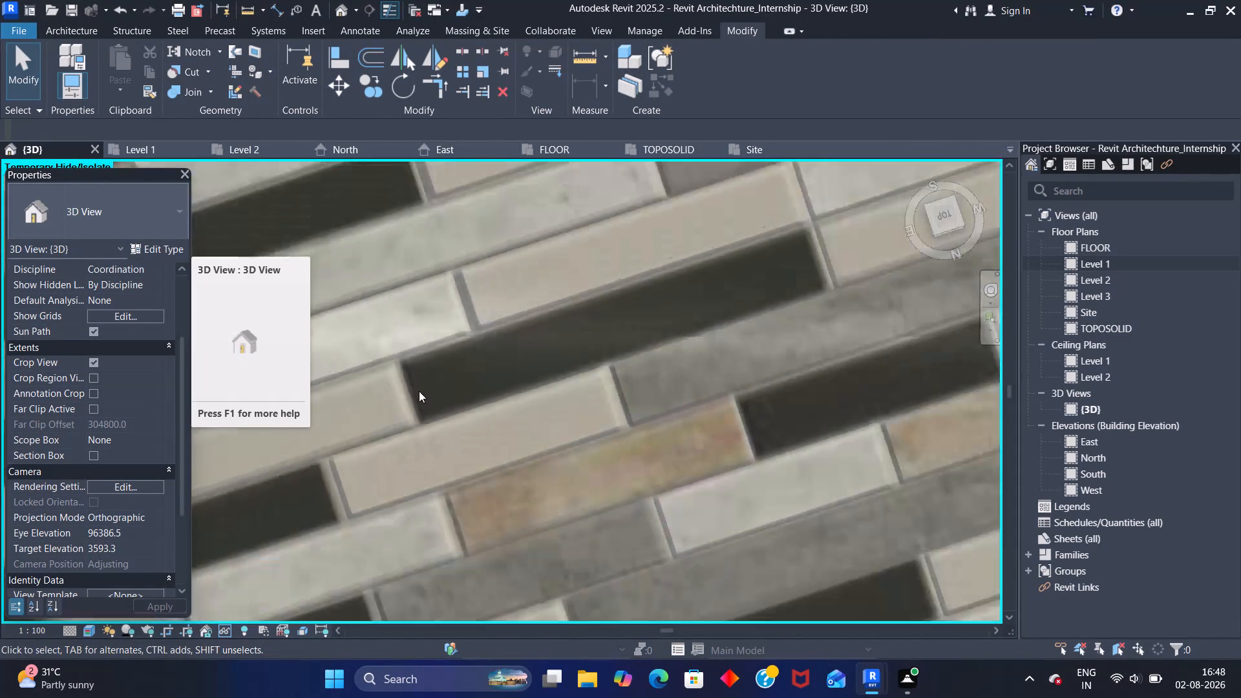
scroll(419, 391, "down", 20)
scroll(419, 391, "down", 5)
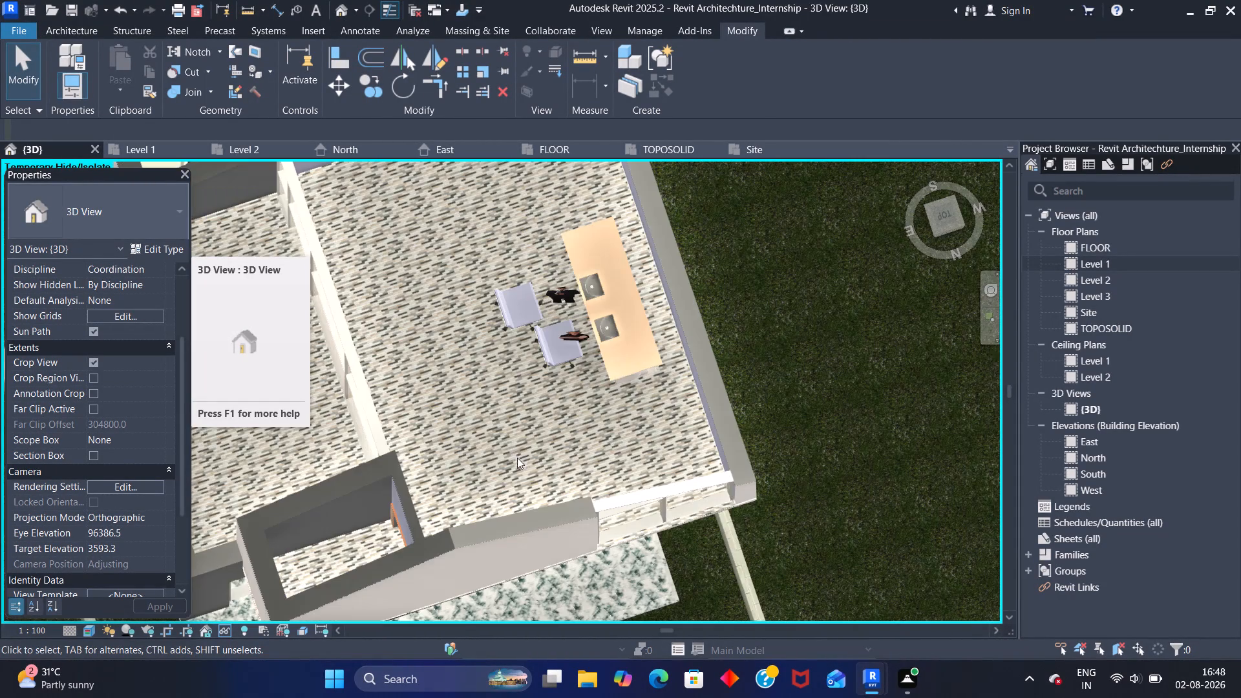
middle_click_drag(518, 462, 452, 348, "shift")
middle_click_drag(451, 450, 460, 376, "shift")
scroll(476, 240, "down", 4)
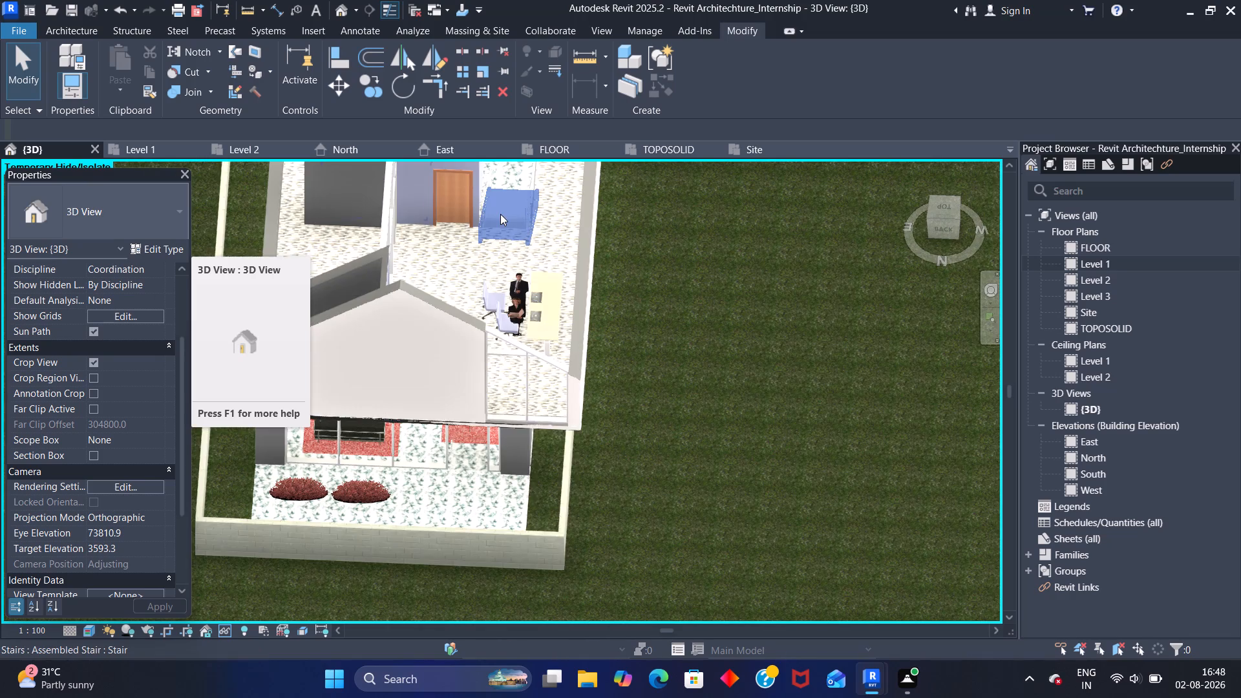
middle_click_drag(500, 214, 455, 338)
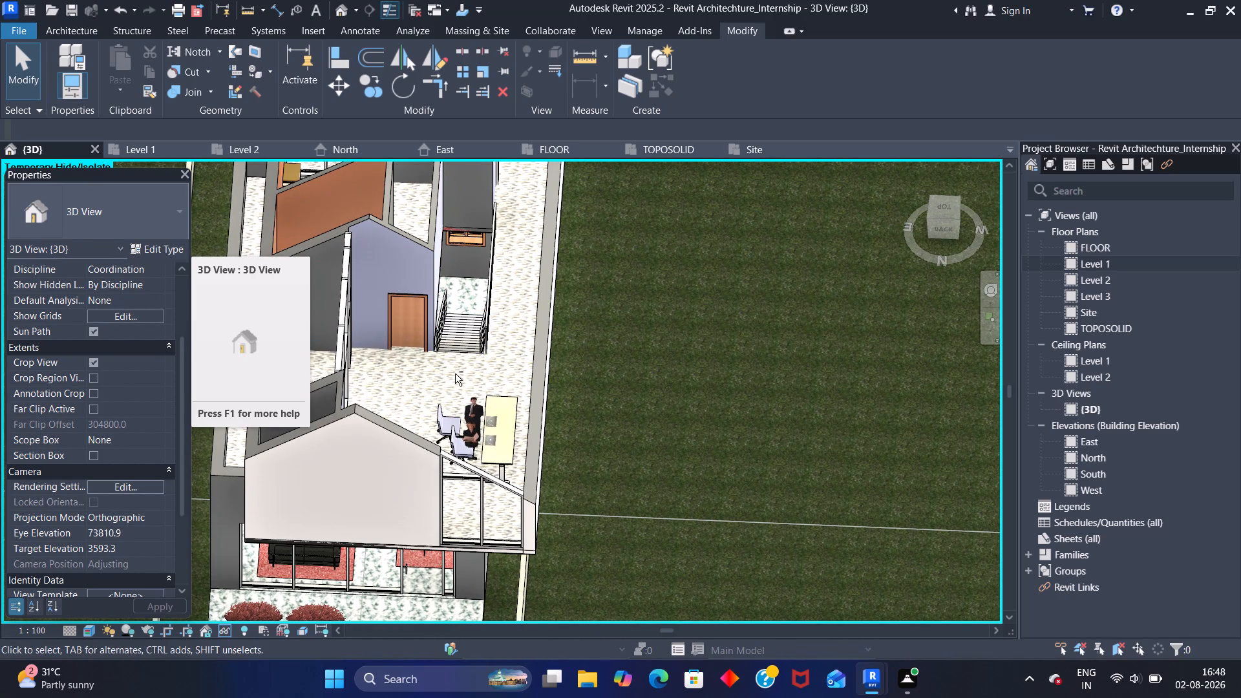
middle_click_drag(455, 374, 397, 386, "shift")
scroll(485, 392, "up", 10)
scroll(486, 377, "down", 4)
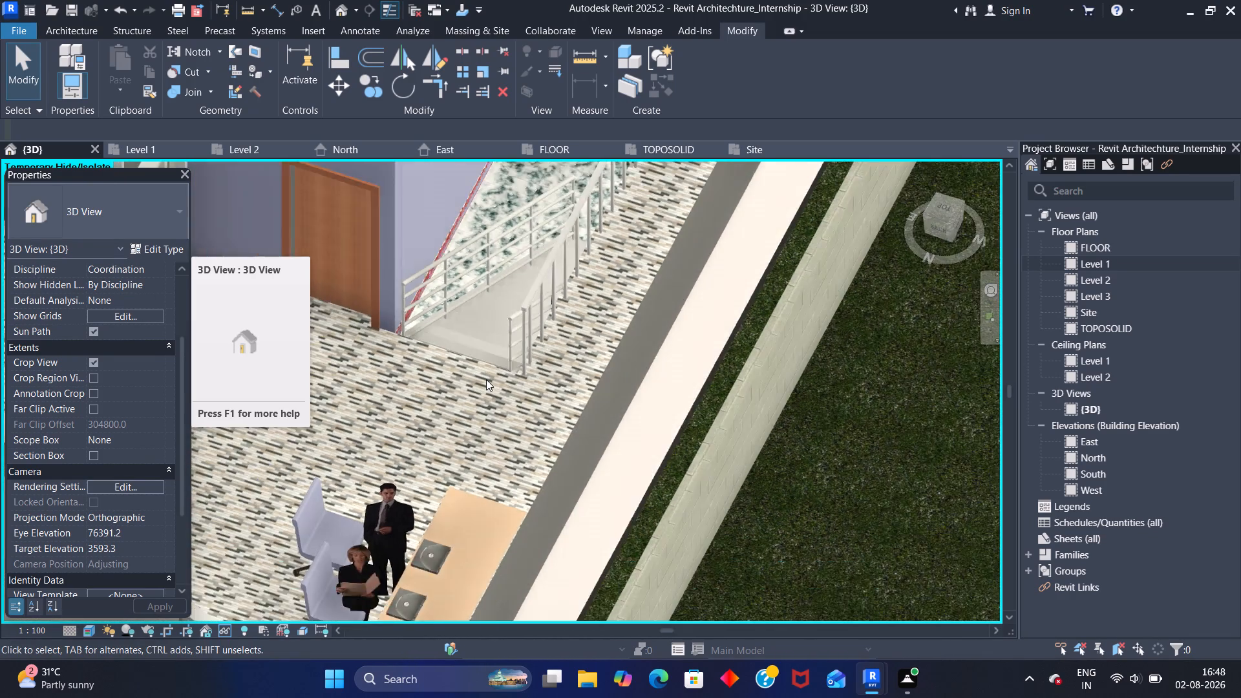
scroll(486, 379, "down", 1)
scroll(497, 261, "up", 4)
scroll(492, 271, "down", 5)
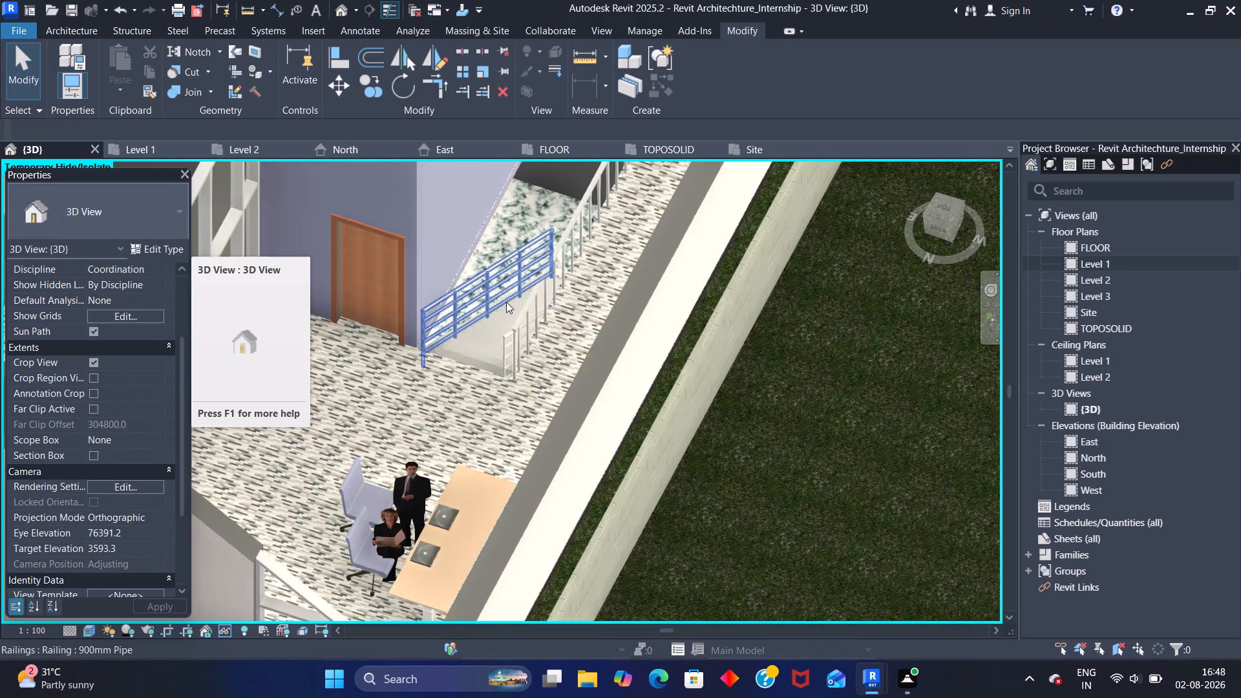
scroll(506, 302, "down", 2)
scroll(465, 341, "down", 2)
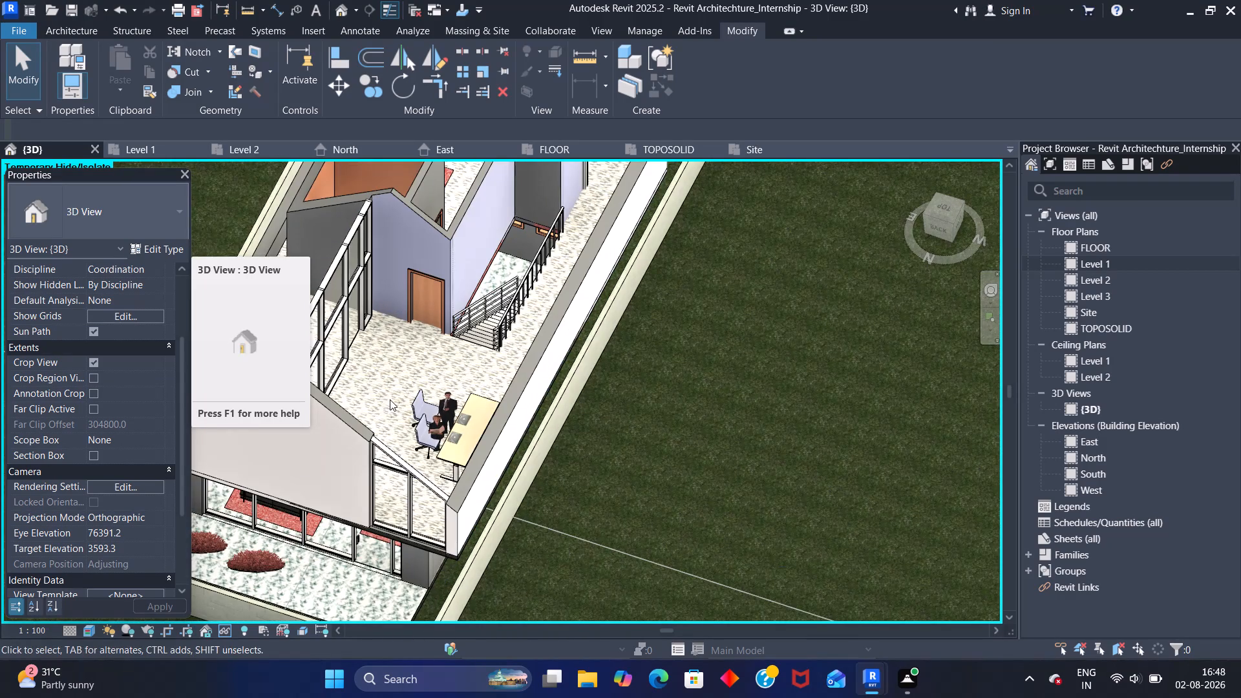
Return to the Level 2 floor plan and open the project's material settings.
left_click(278, 153)
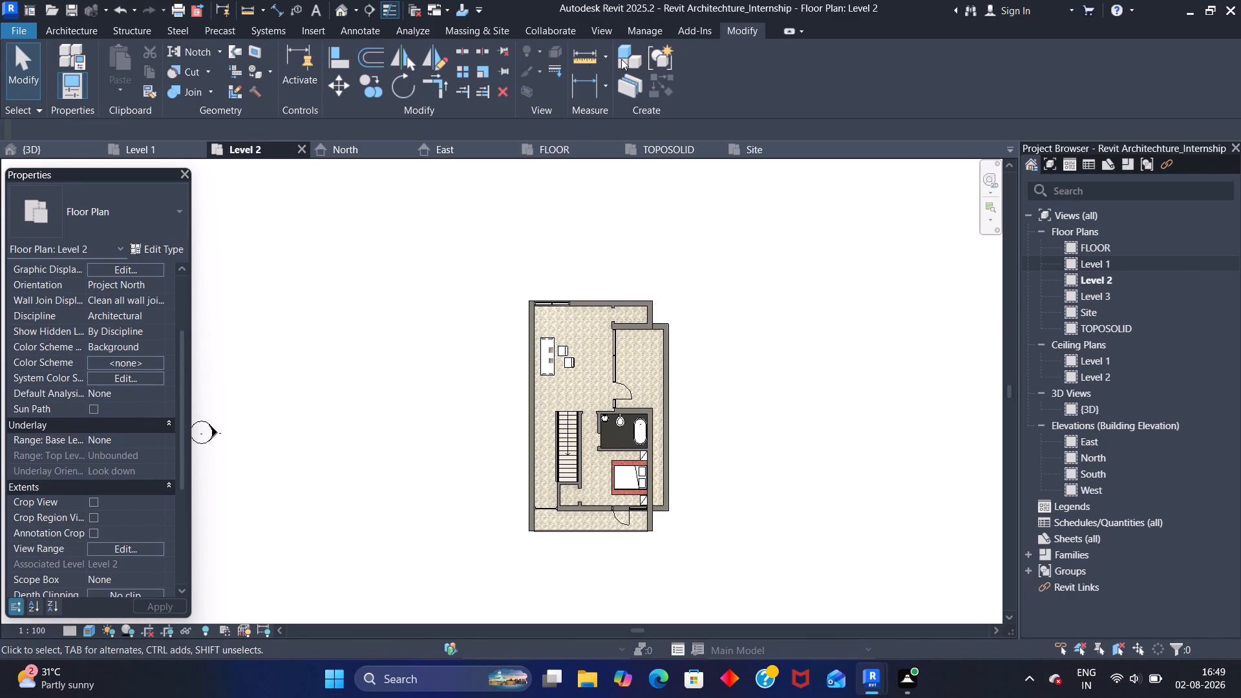
left_click(646, 36)
left_click(81, 66)
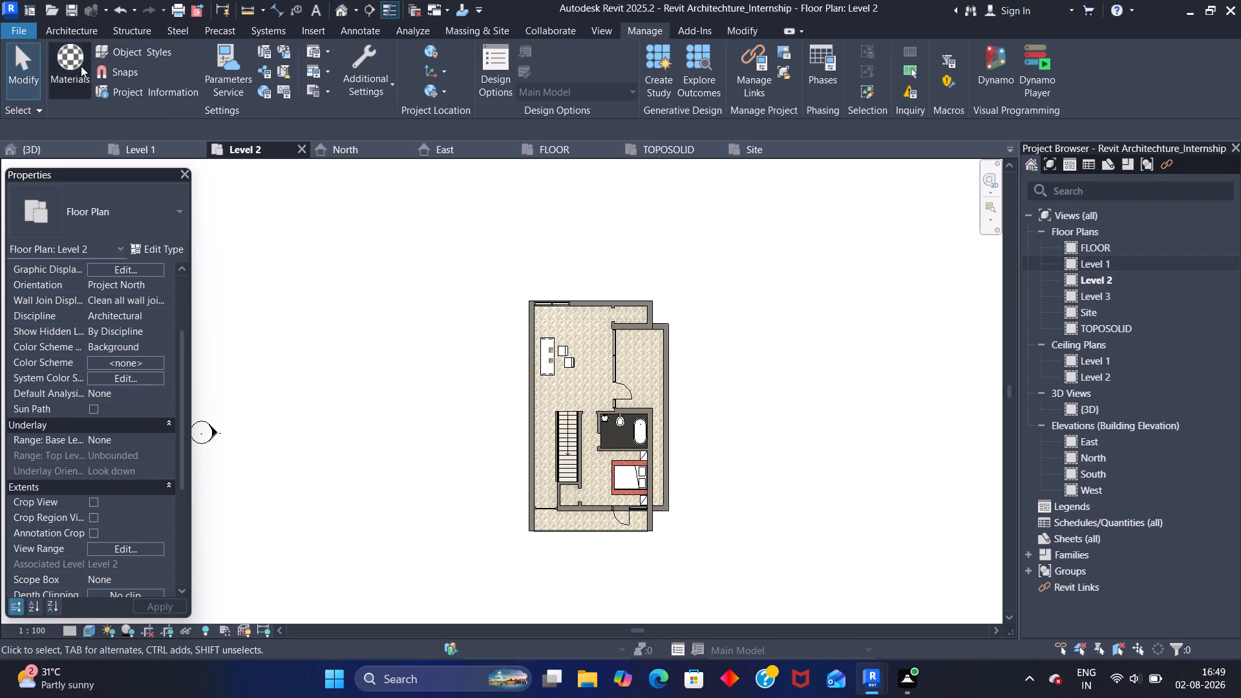
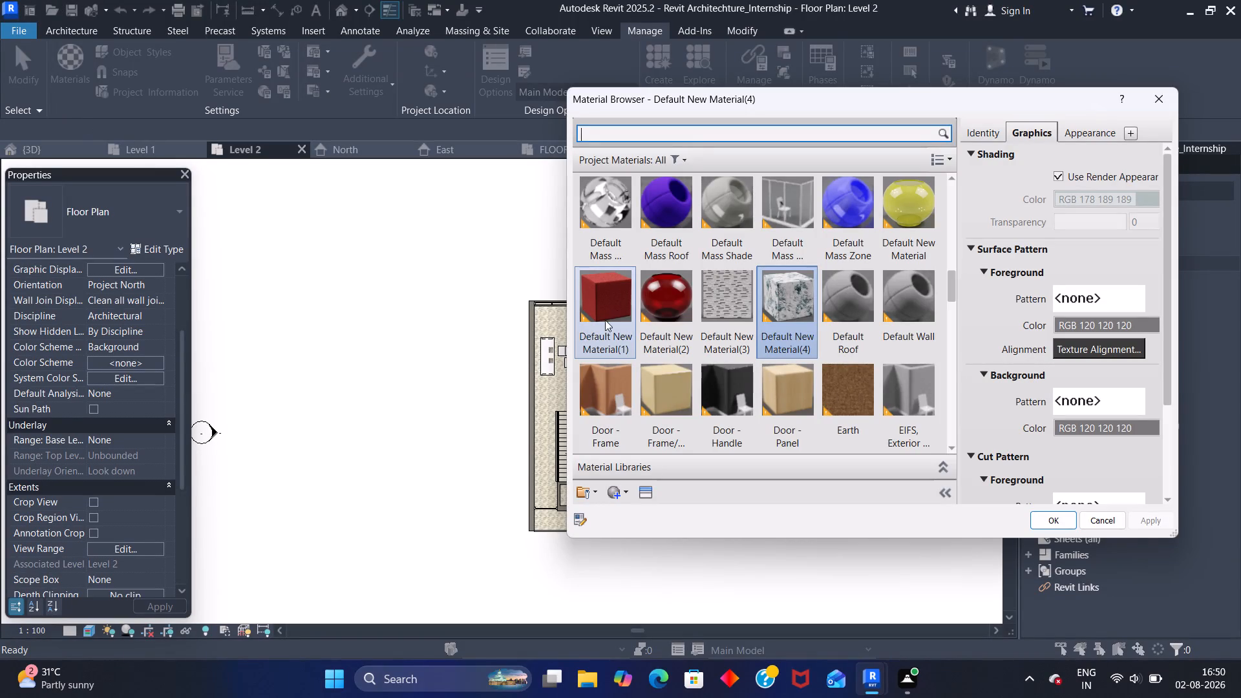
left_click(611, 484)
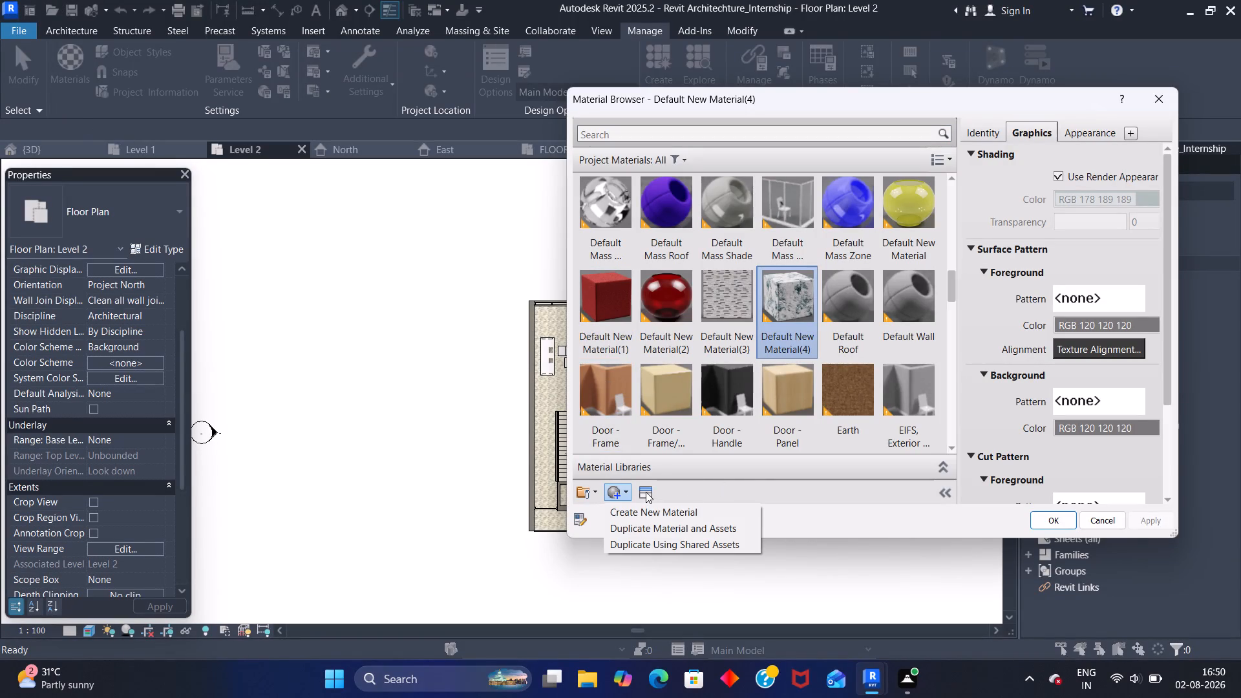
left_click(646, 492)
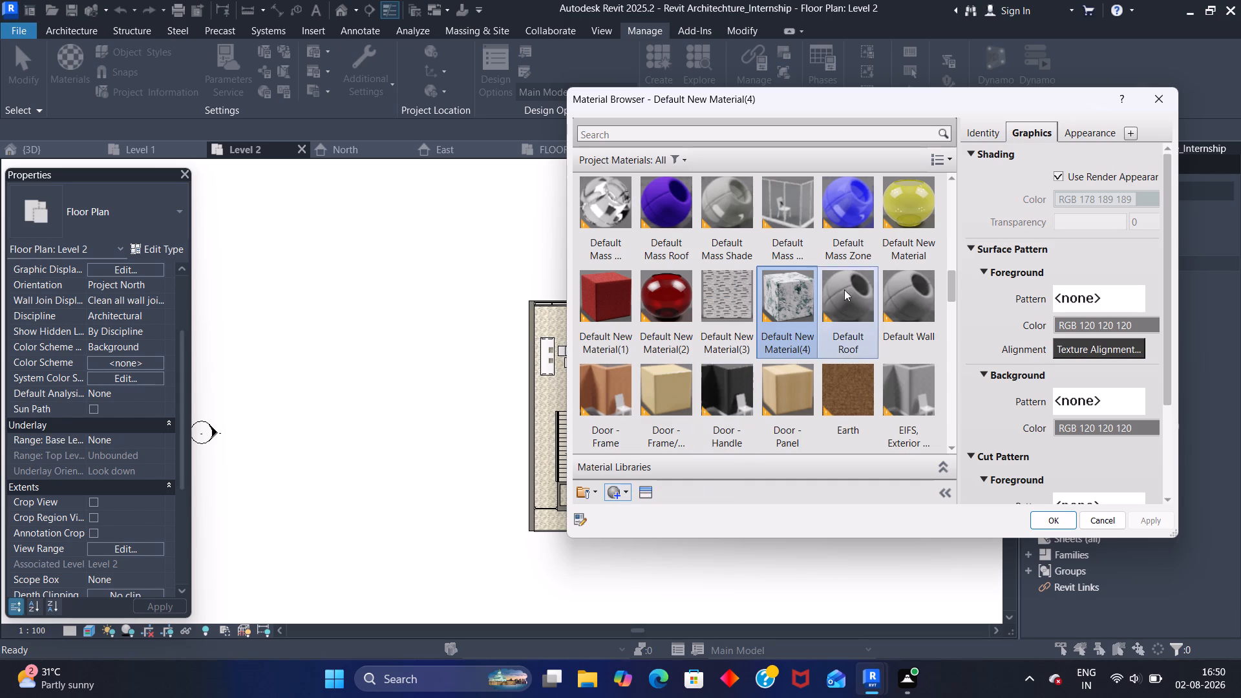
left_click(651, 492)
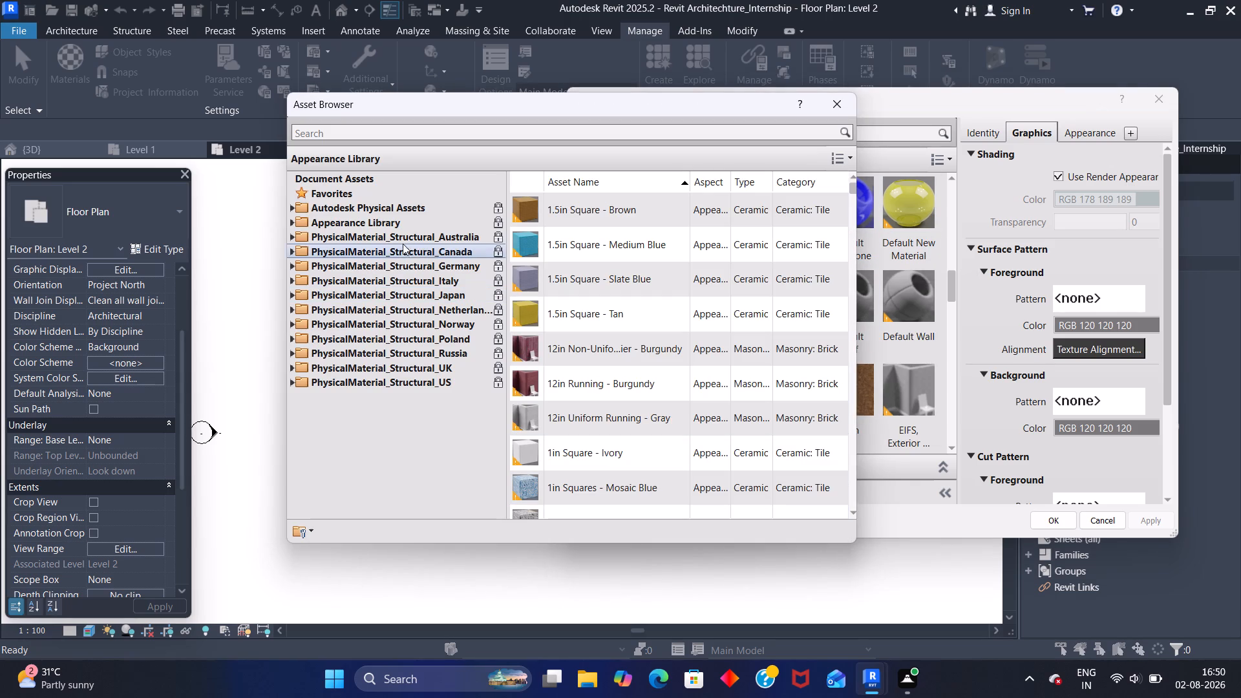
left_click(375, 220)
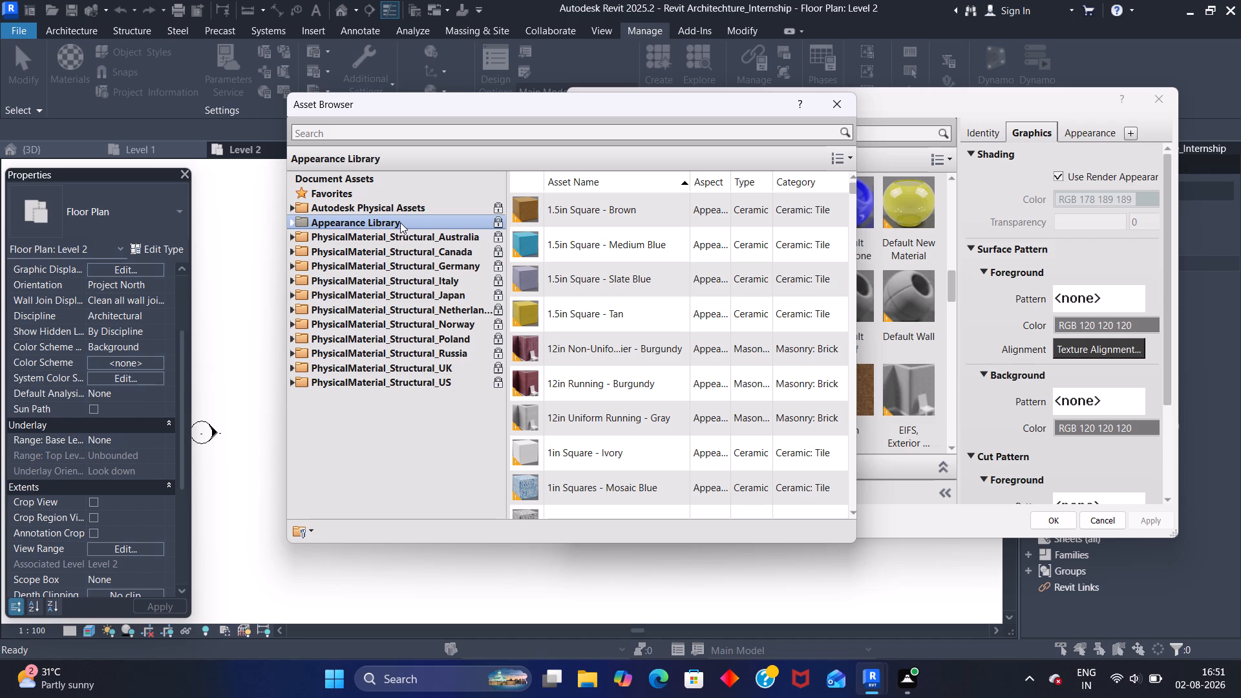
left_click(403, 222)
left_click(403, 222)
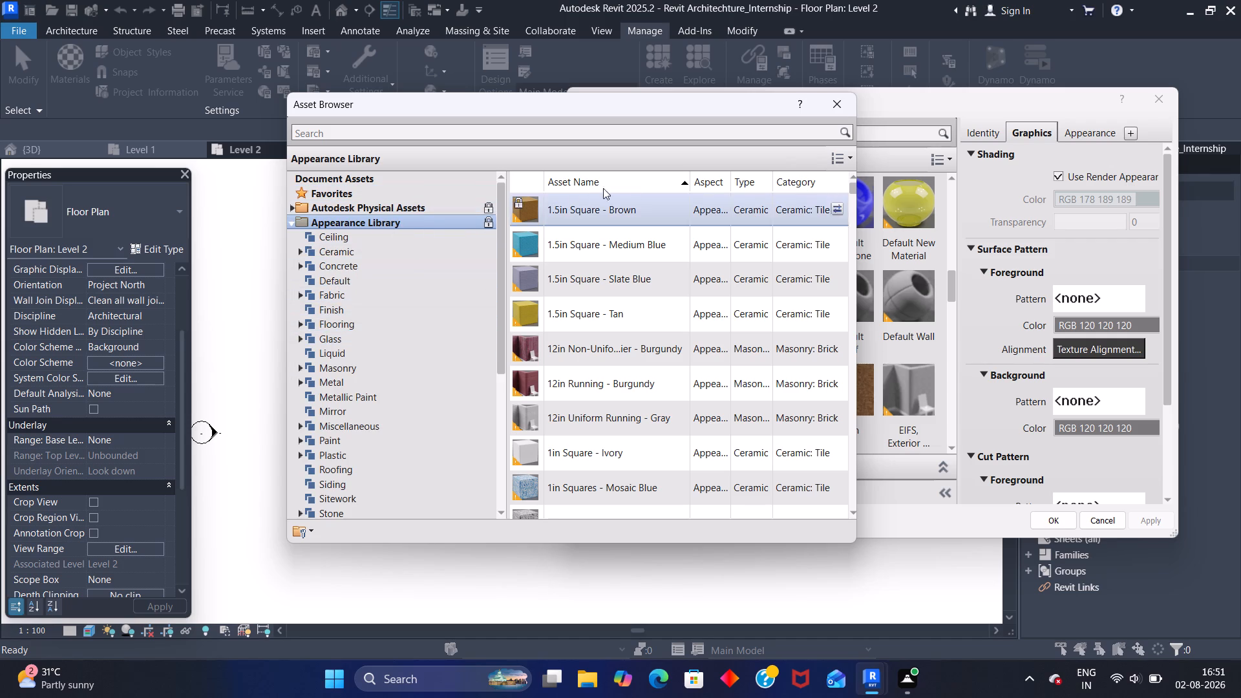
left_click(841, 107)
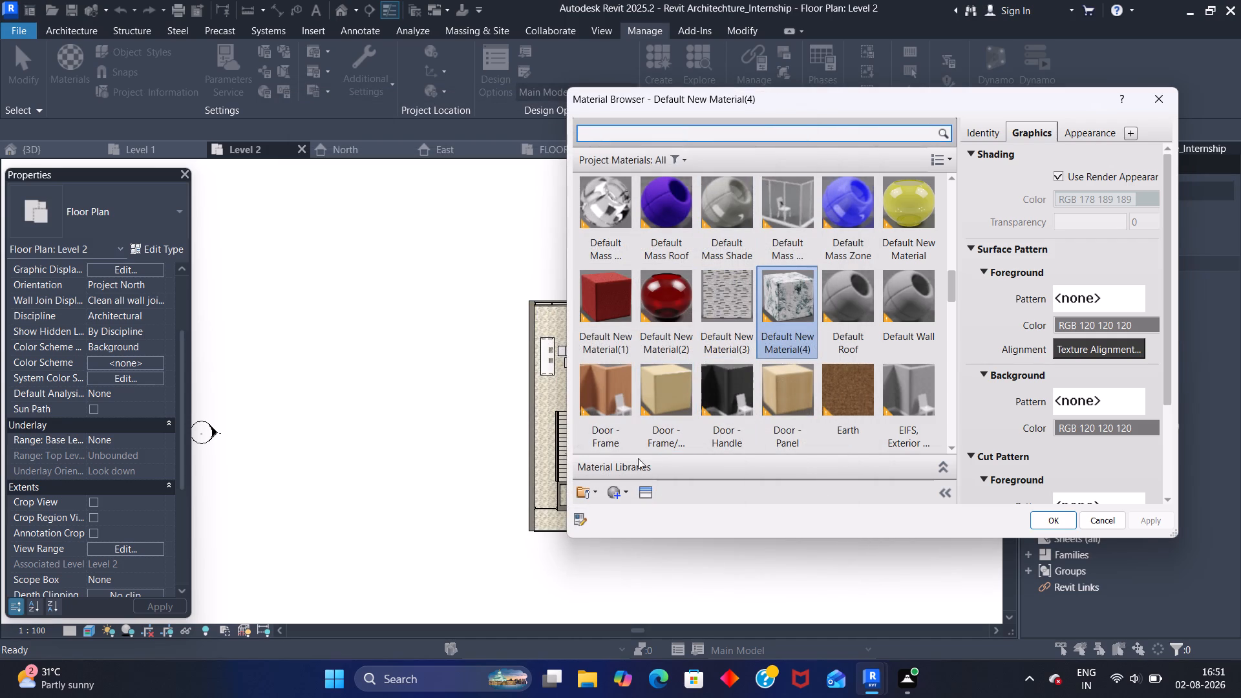
Create a new material in the project.
left_click(611, 488)
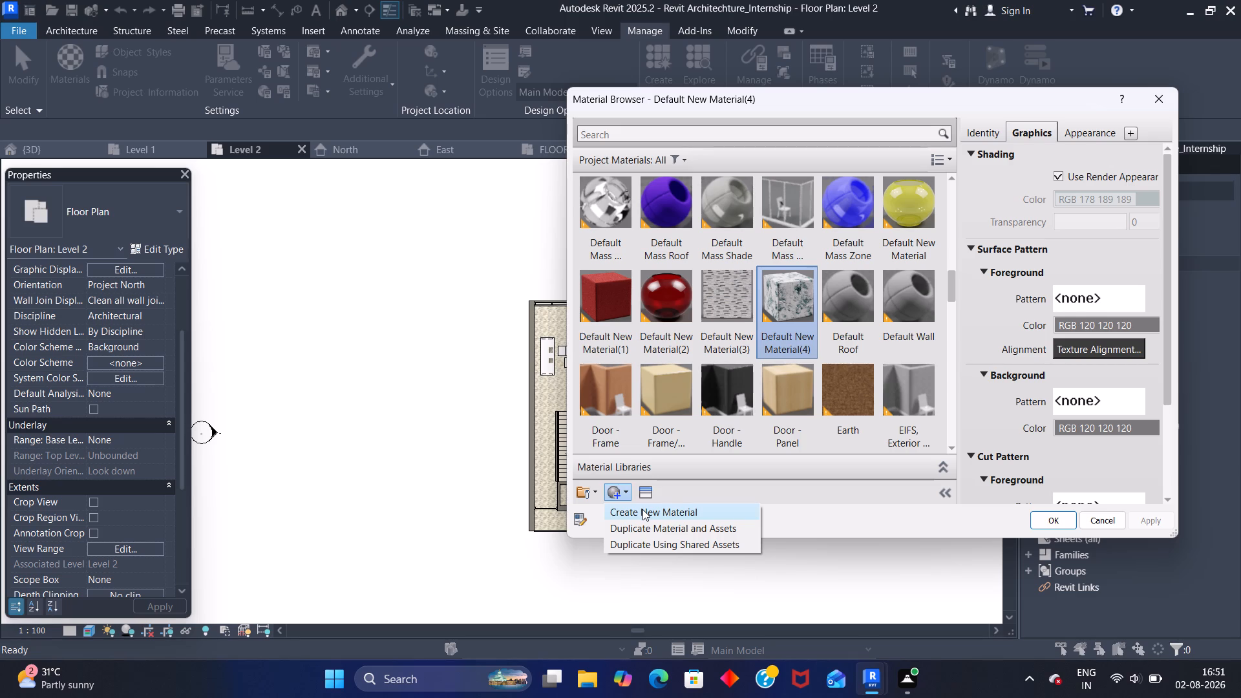
left_click(642, 509)
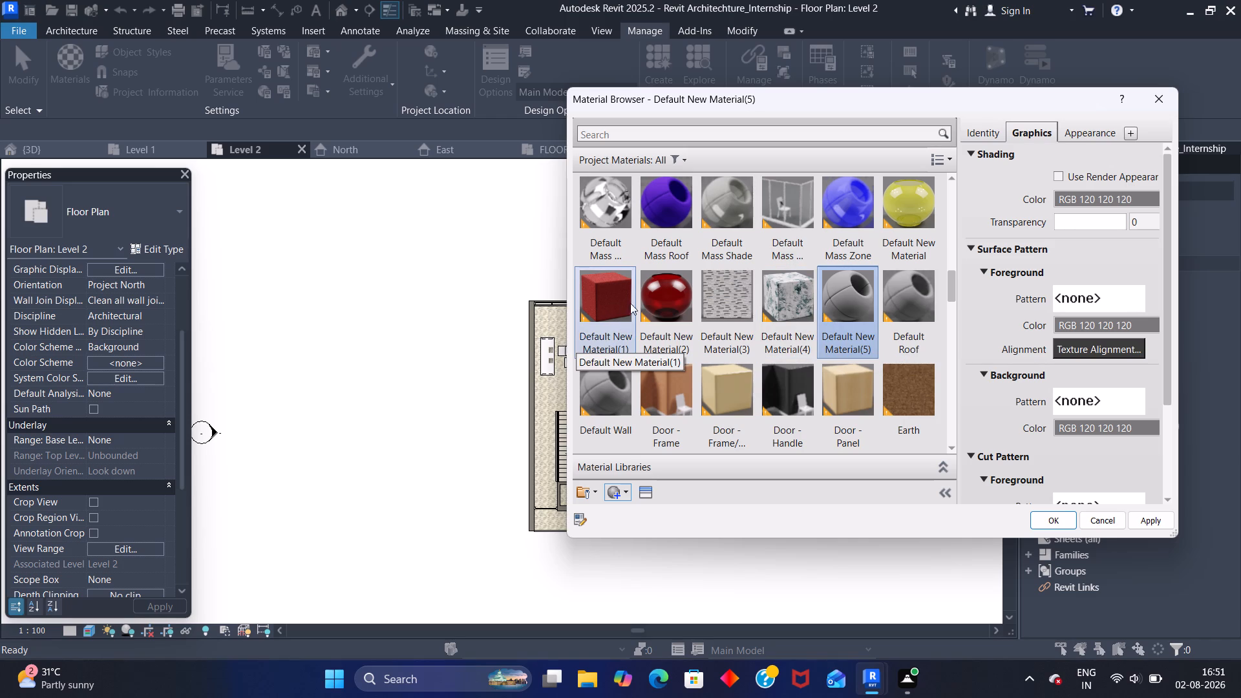
Rename the glossy red material Default New Material(2) as "exterior wall".
left_click(663, 336)
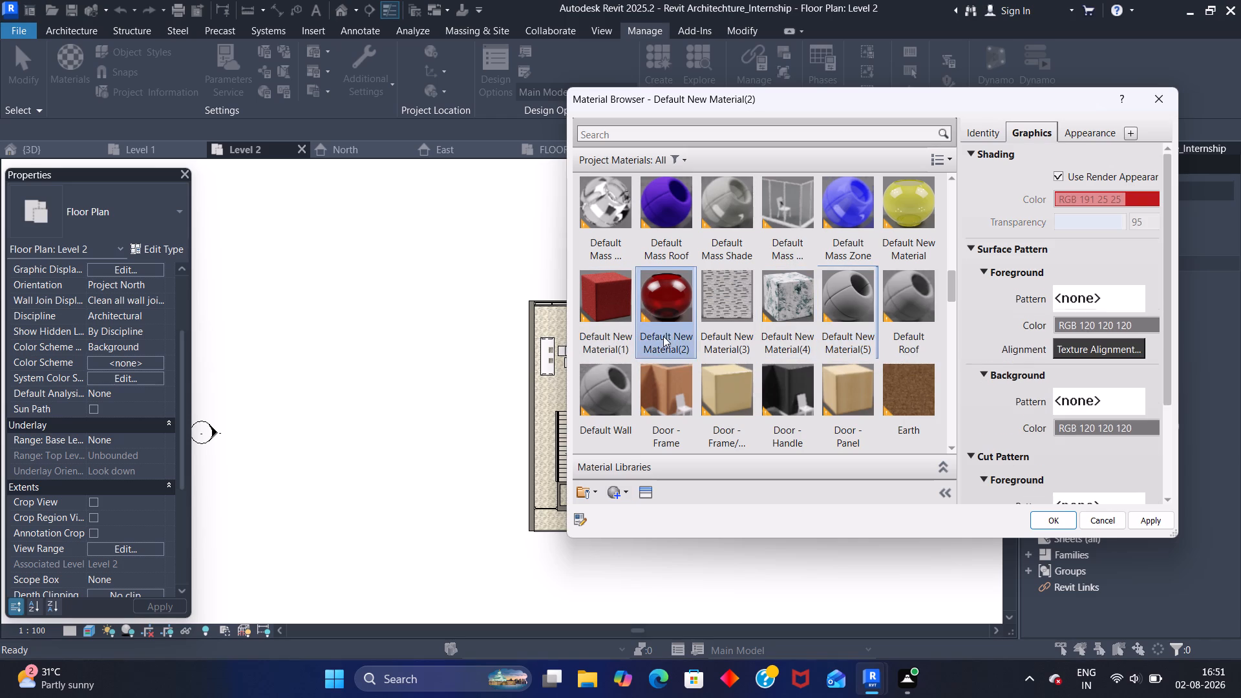
right_click(663, 337)
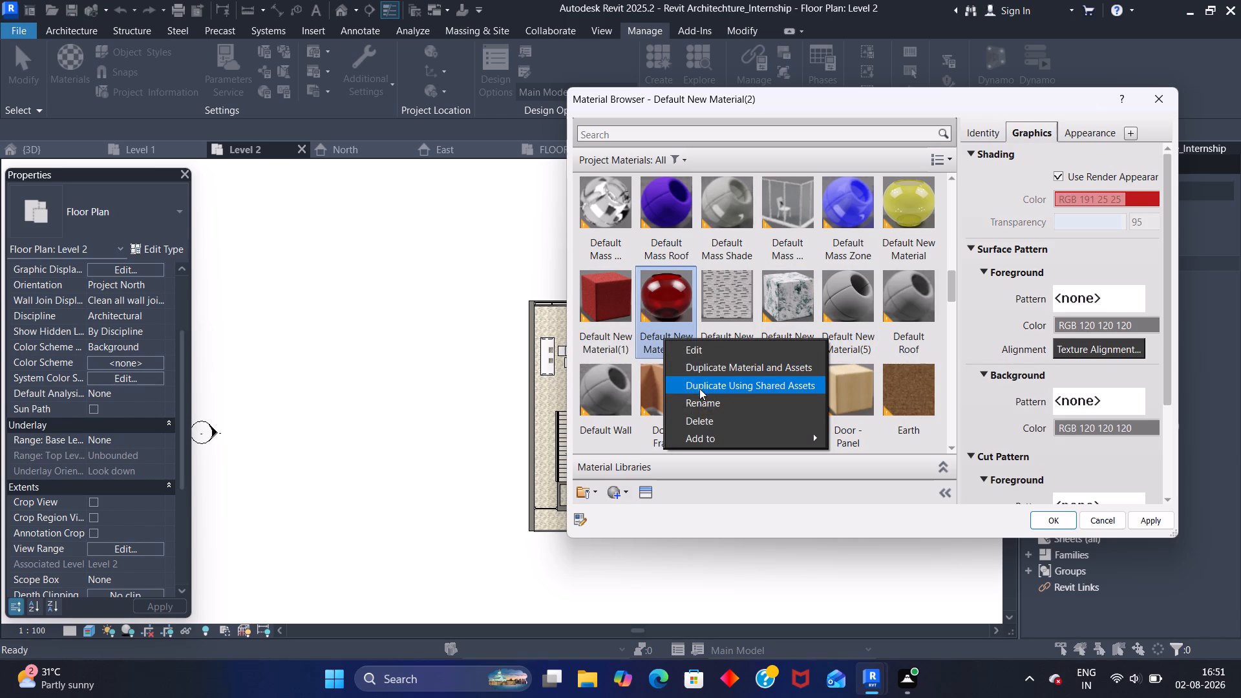
left_click(697, 400)
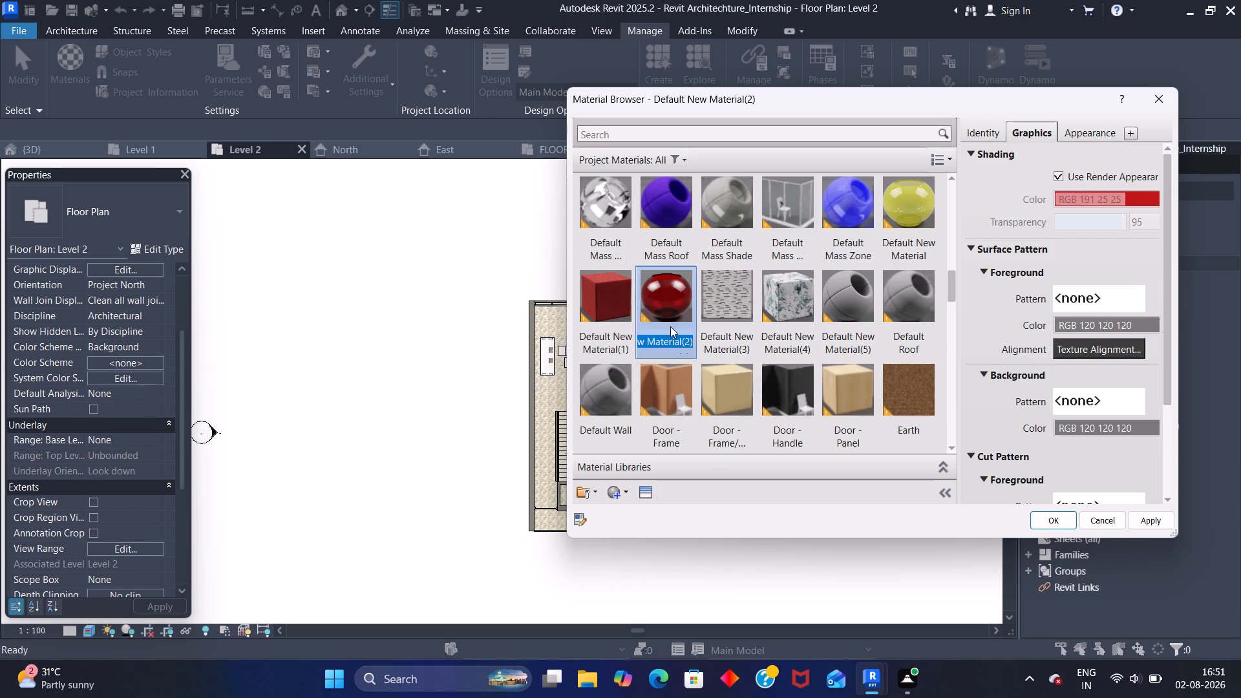
key("e")
type("xterior wall")
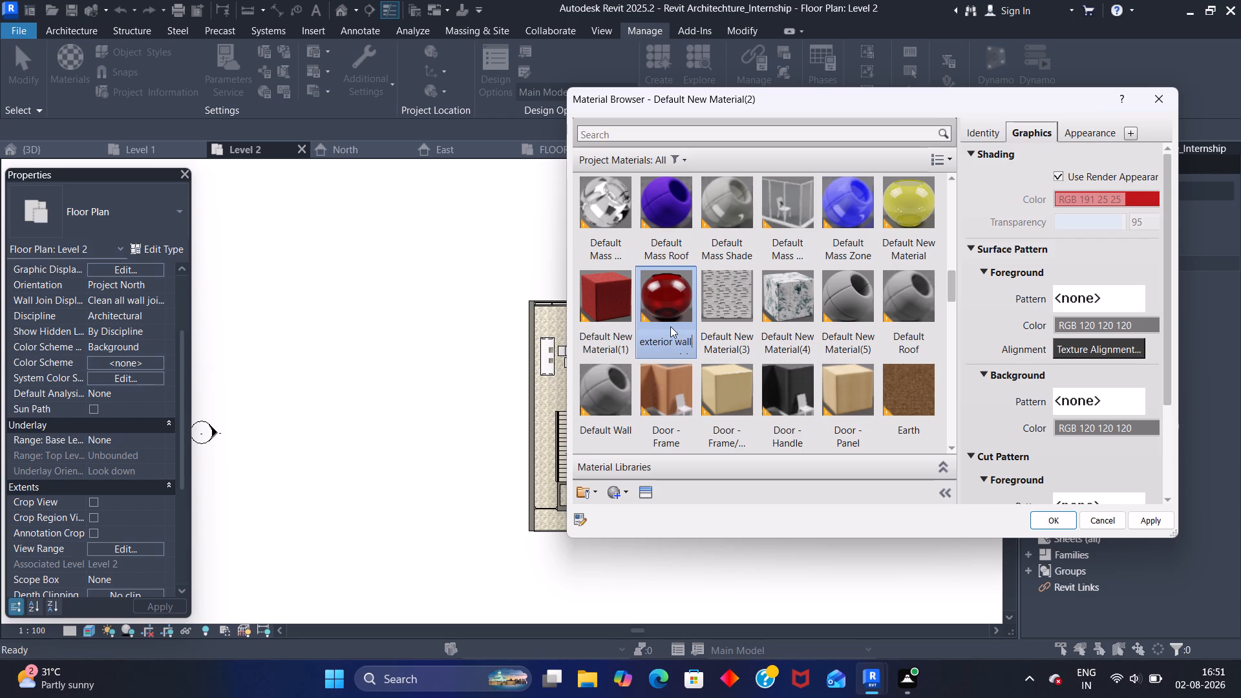
Search the asset library for "wall paint" and examine the paint colours and finishes for a suitable exterior wall appearance.
left_click(646, 491)
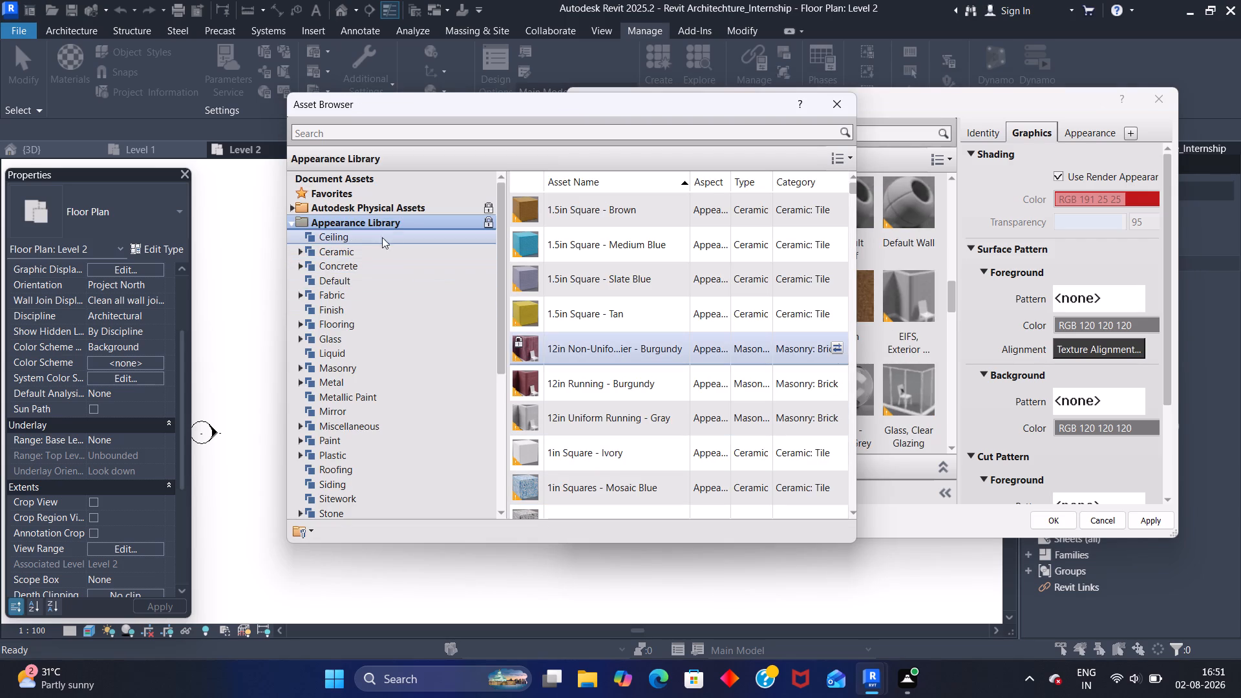
left_click(361, 137)
type("wall pain")
key("t")
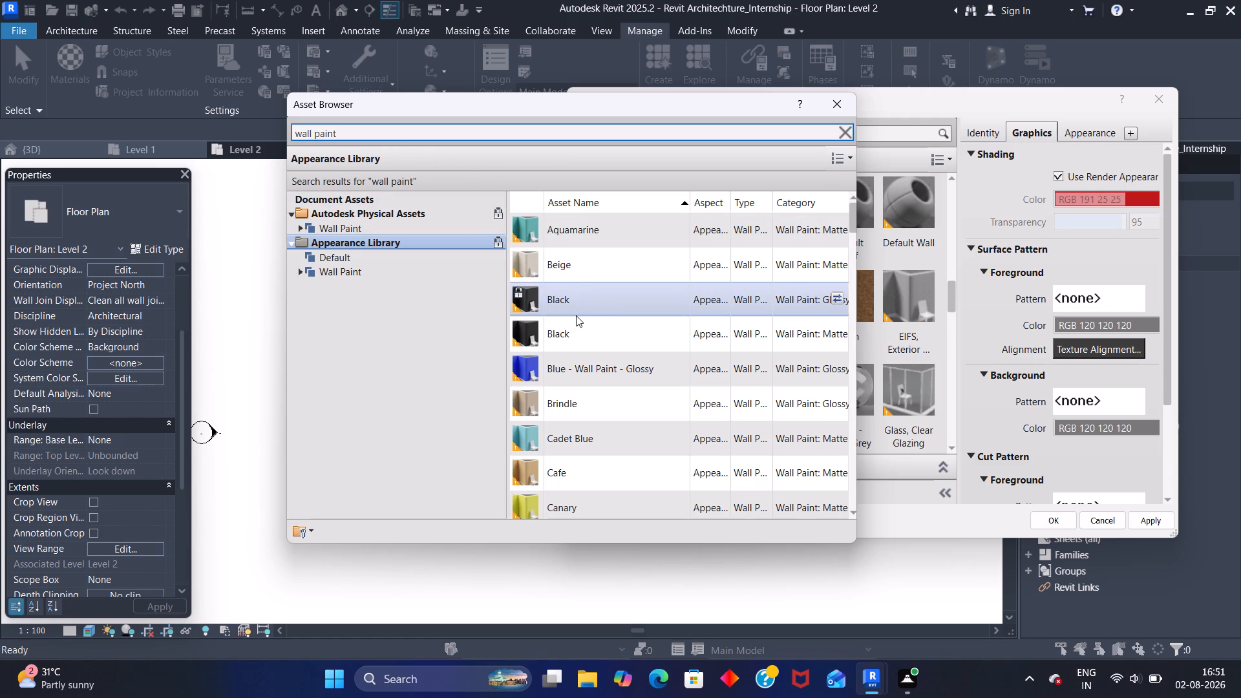
scroll(575, 317, "down", 4)
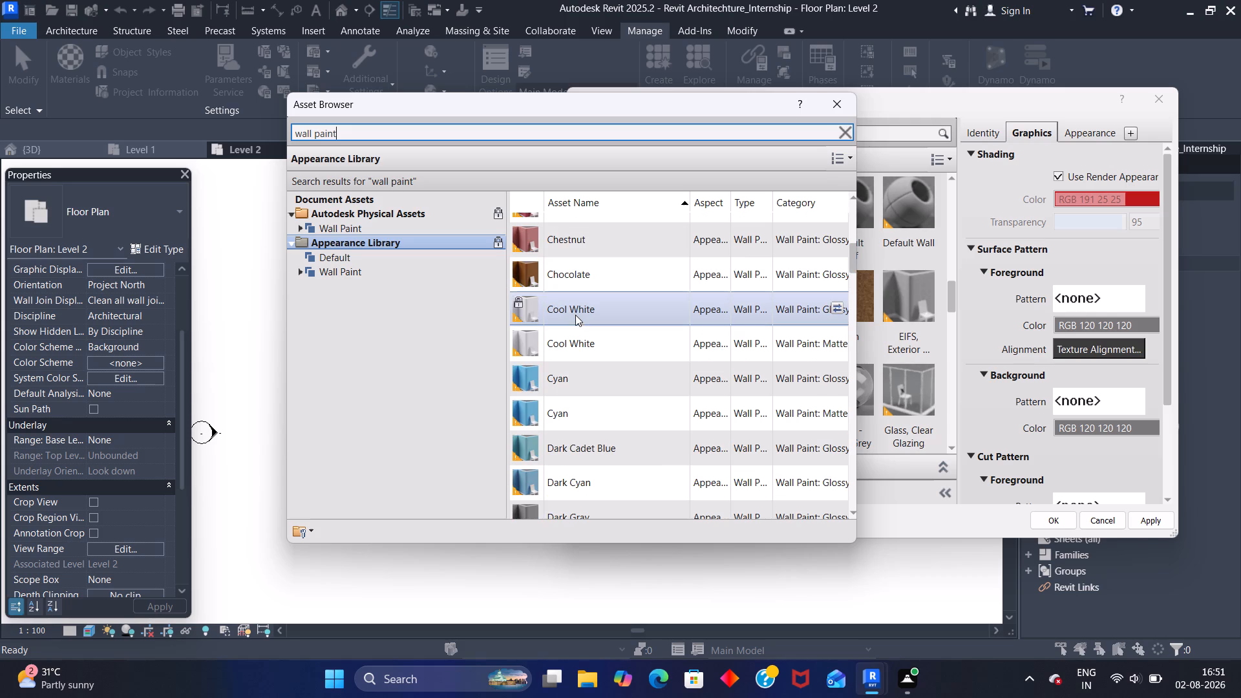
scroll(576, 313, "down", 2)
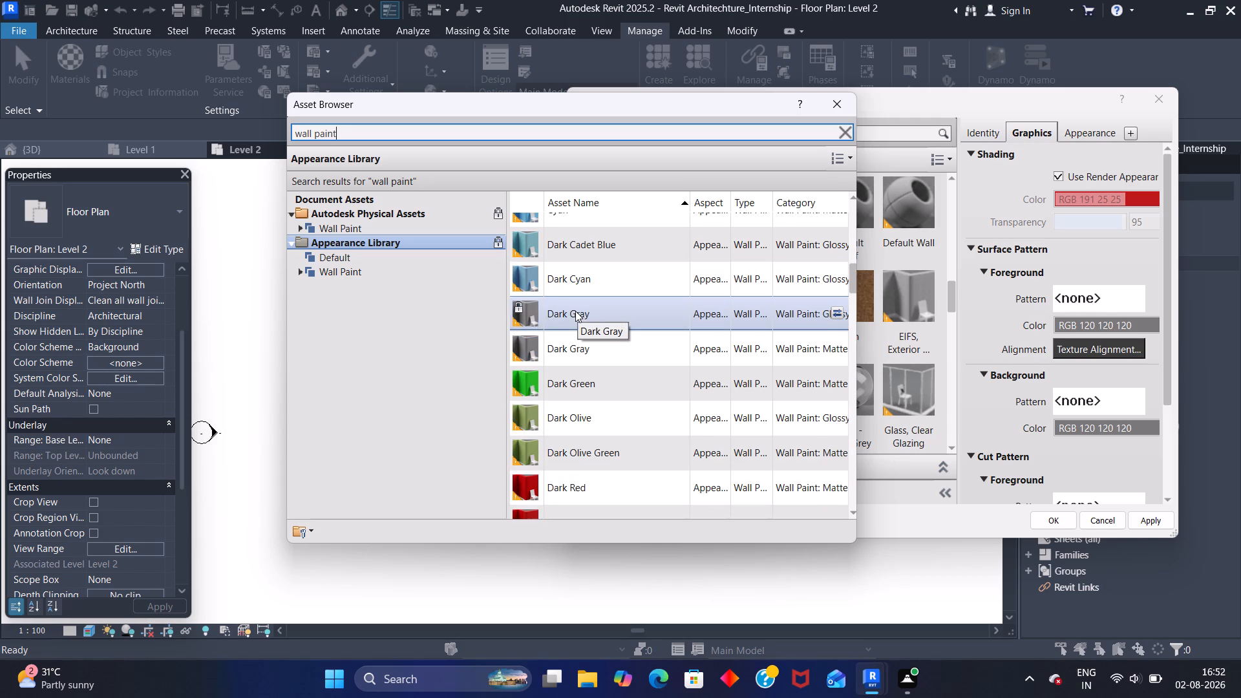
scroll(575, 311, "down", 1)
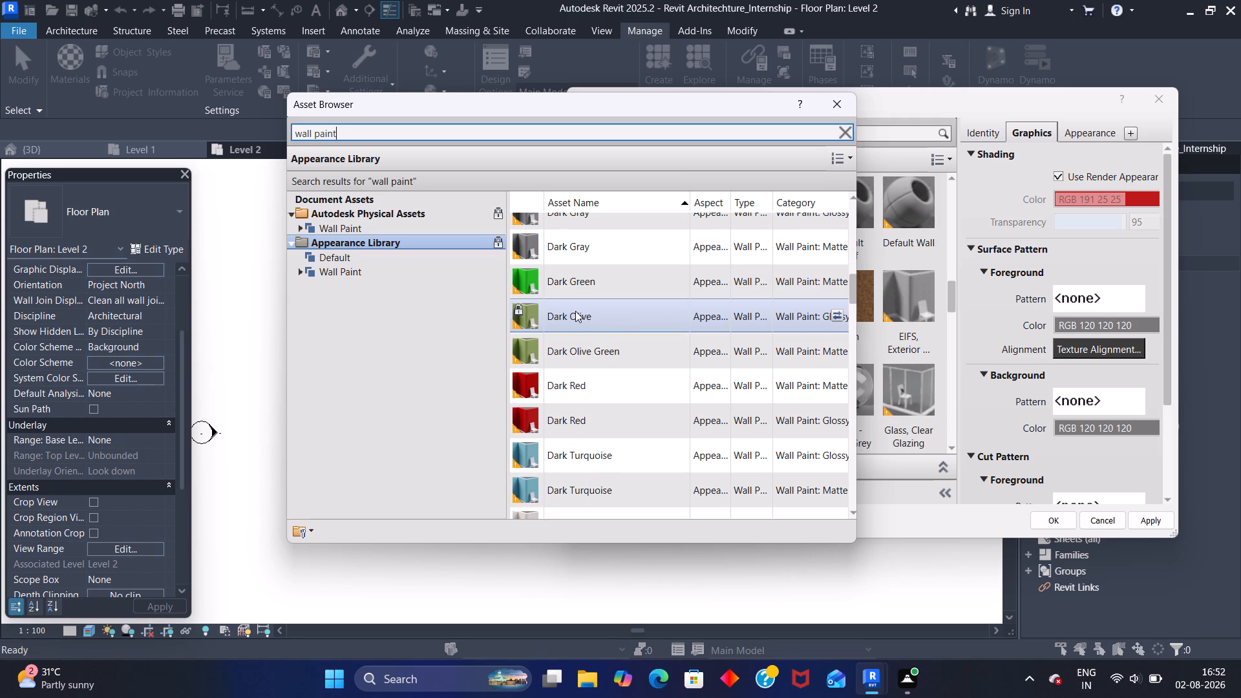
scroll(575, 311, "down", 2)
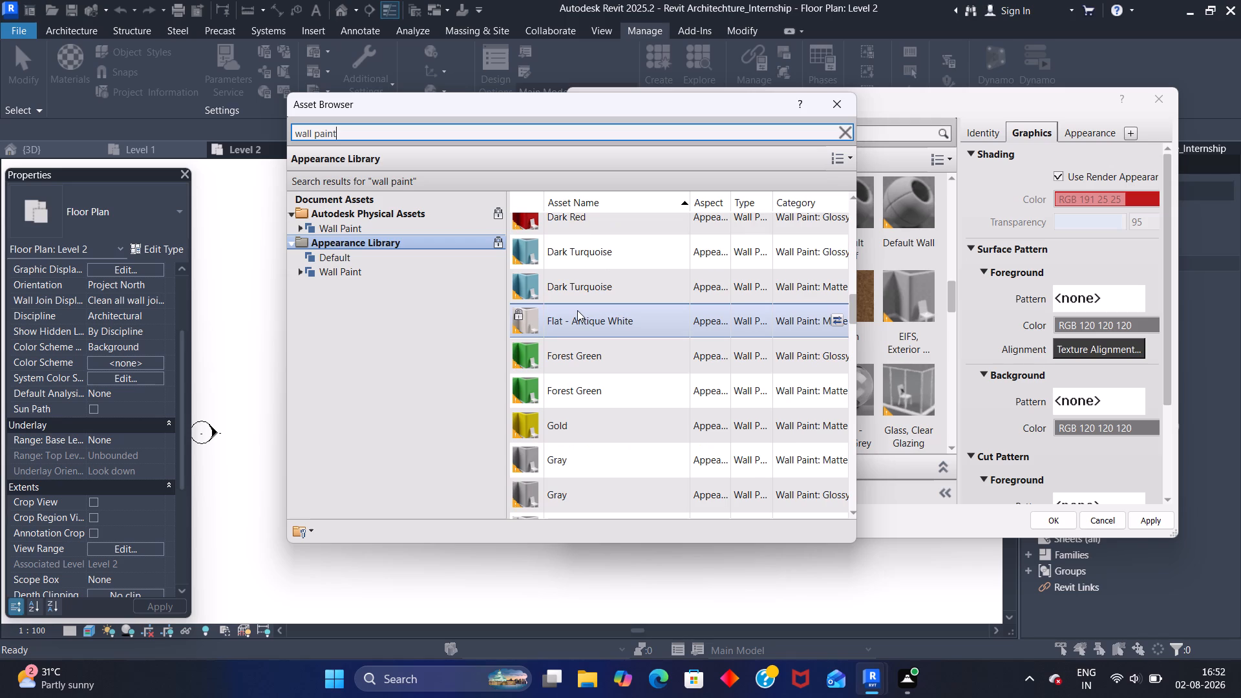
scroll(577, 310, "down", 2)
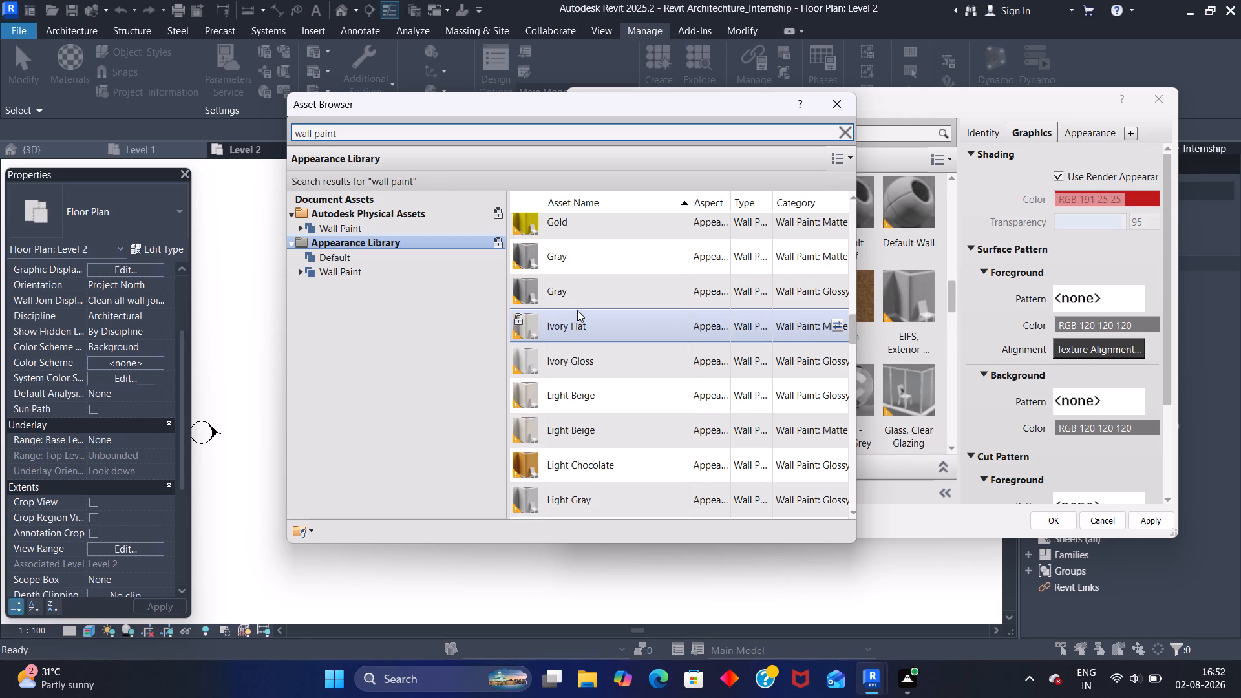
scroll(577, 308, "down", 3)
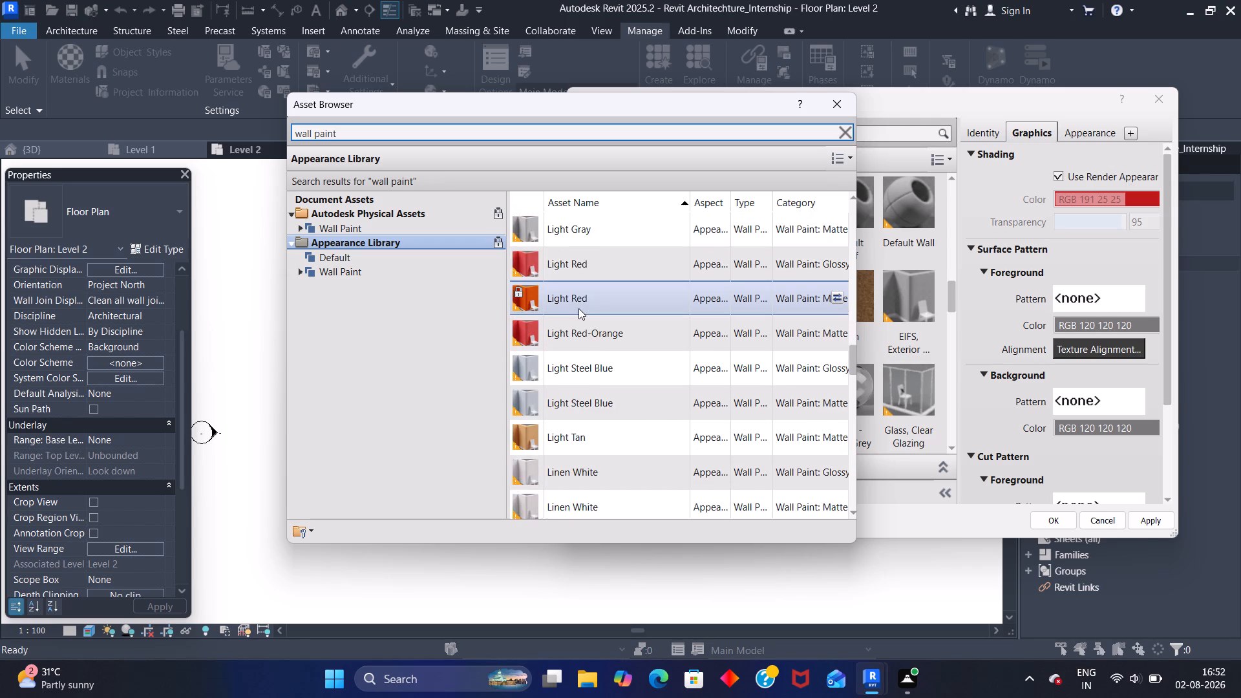
scroll(579, 308, "down", 2)
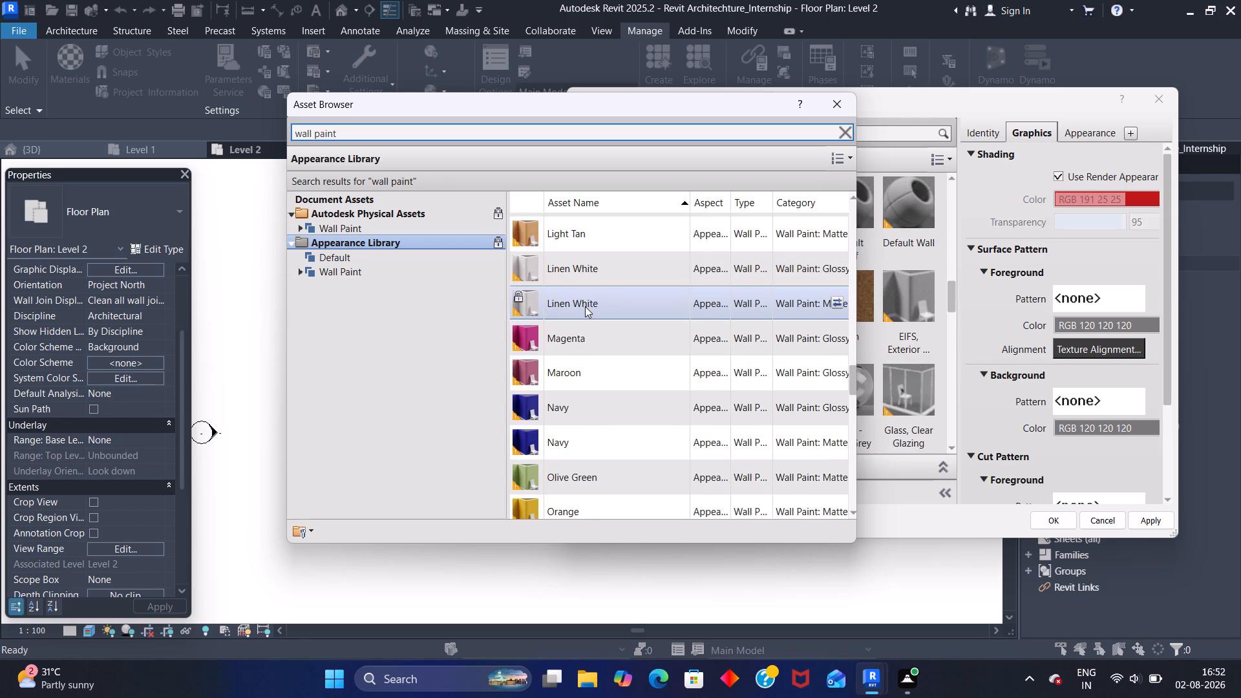
scroll(578, 311, "down", 2)
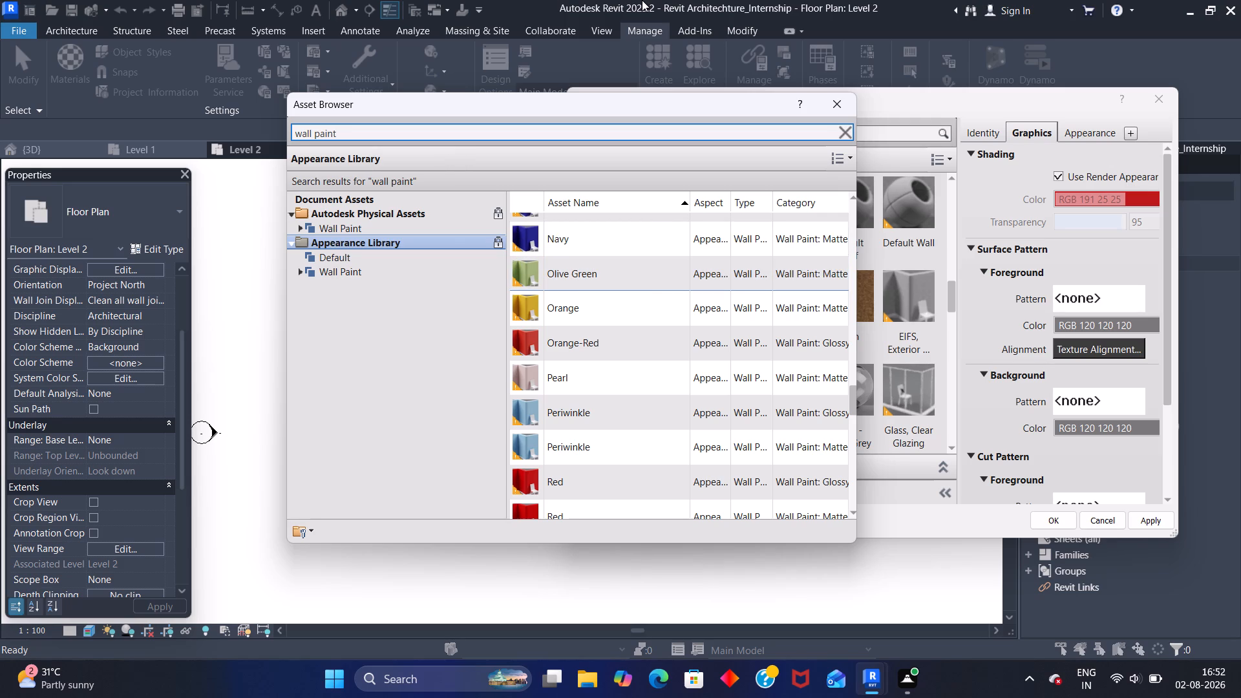
Search the assets for "wall finishing" and replace the exterior wall material's appearance with the Jagged Rock Wall stone asset.
key("BackSpace")
key("BackSpace")
key("BackSpace")
key("BackSpace")
key("BackSpace")
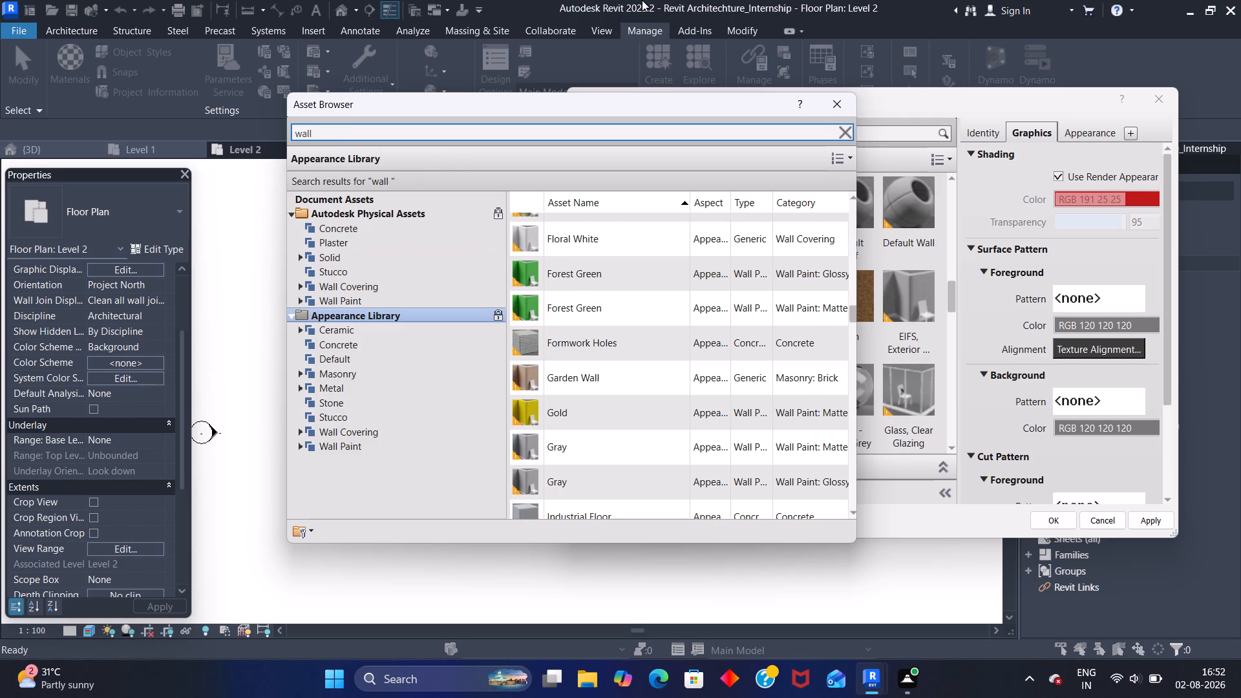
type("finish")
key("Return")
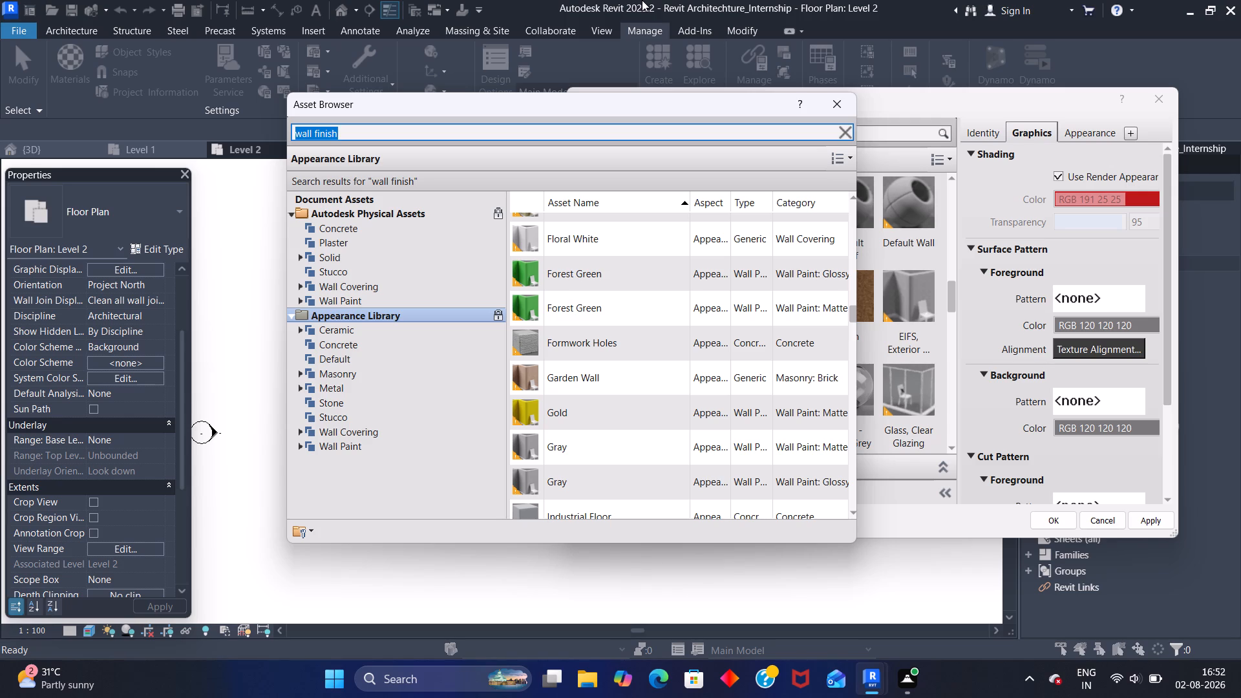
key("Return")
left_click(377, 131)
type("ing")
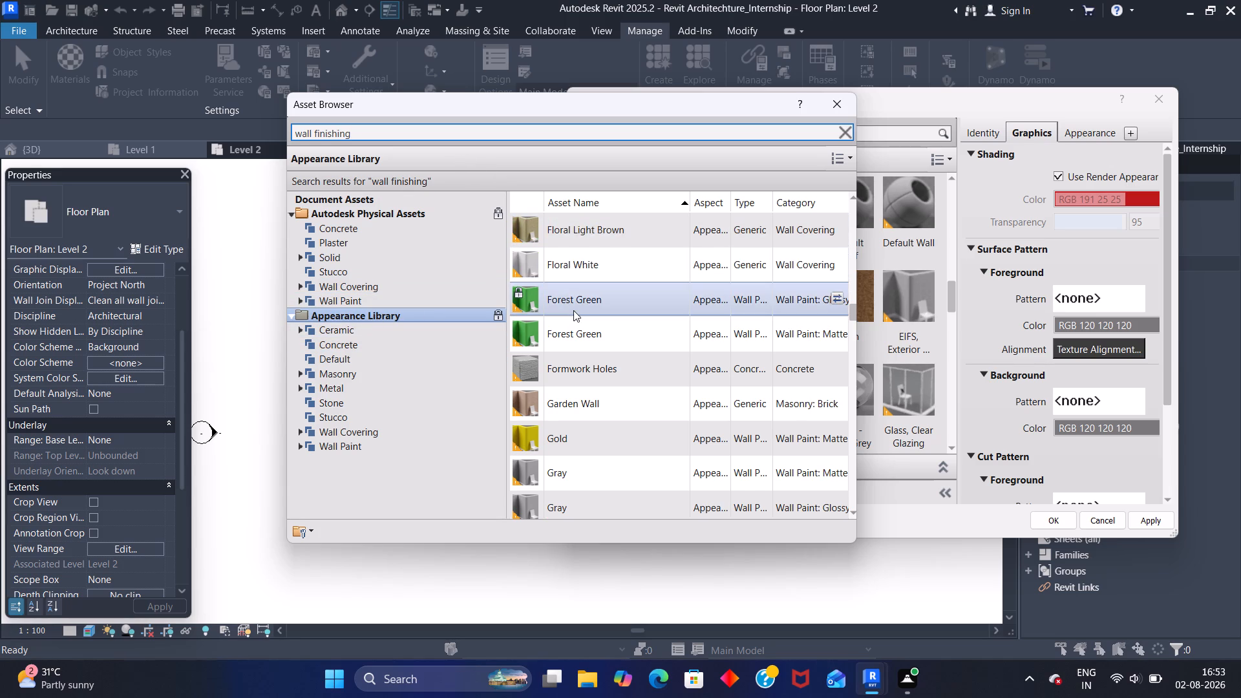
scroll(573, 312, "down", 3)
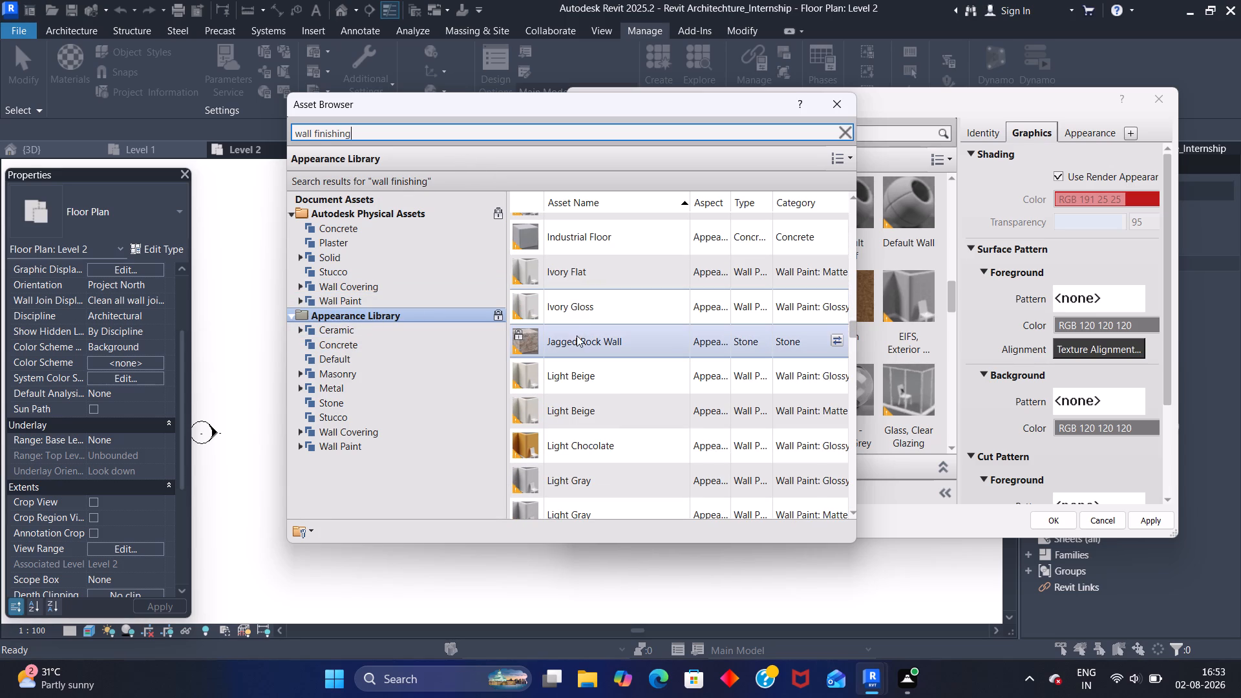
scroll(577, 338, "down", 2)
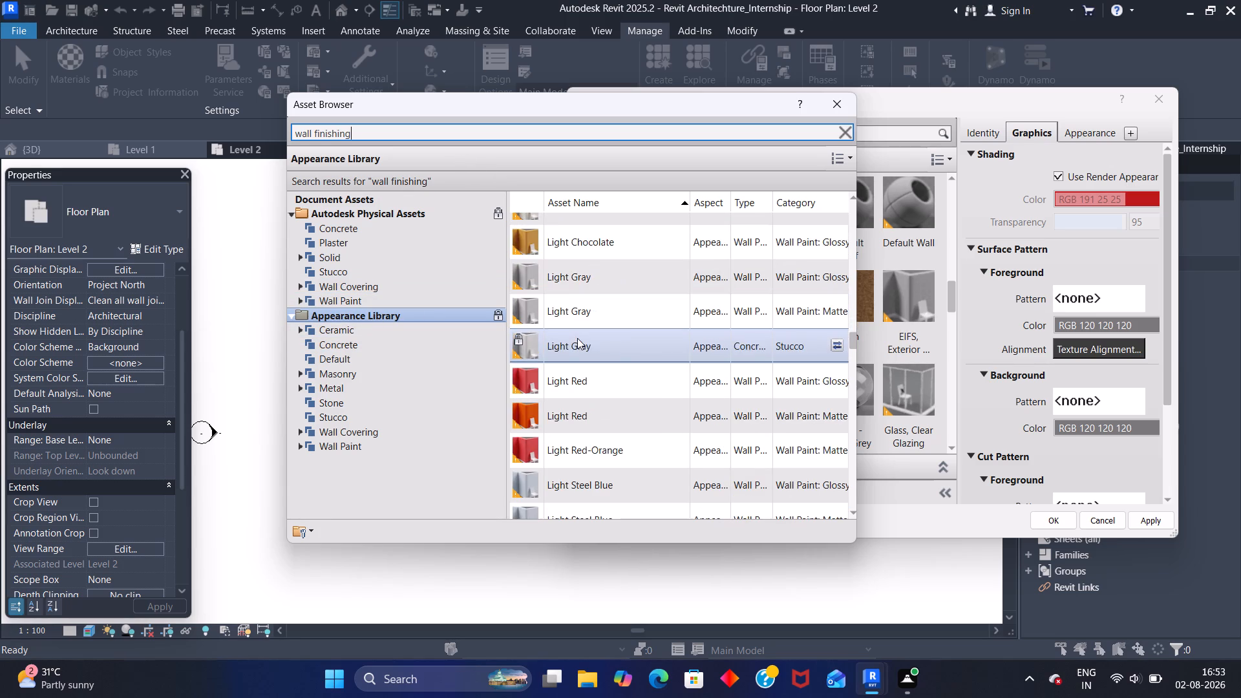
scroll(583, 327, "up", 1)
left_click(660, 237)
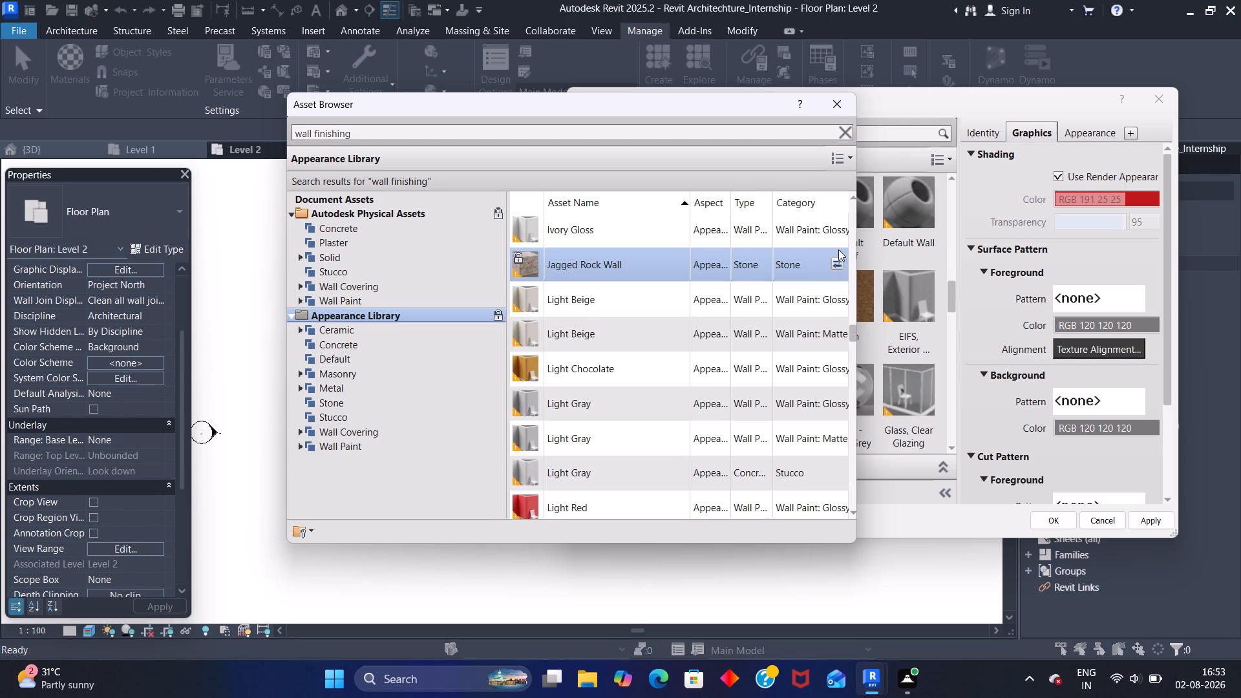
left_click(834, 263)
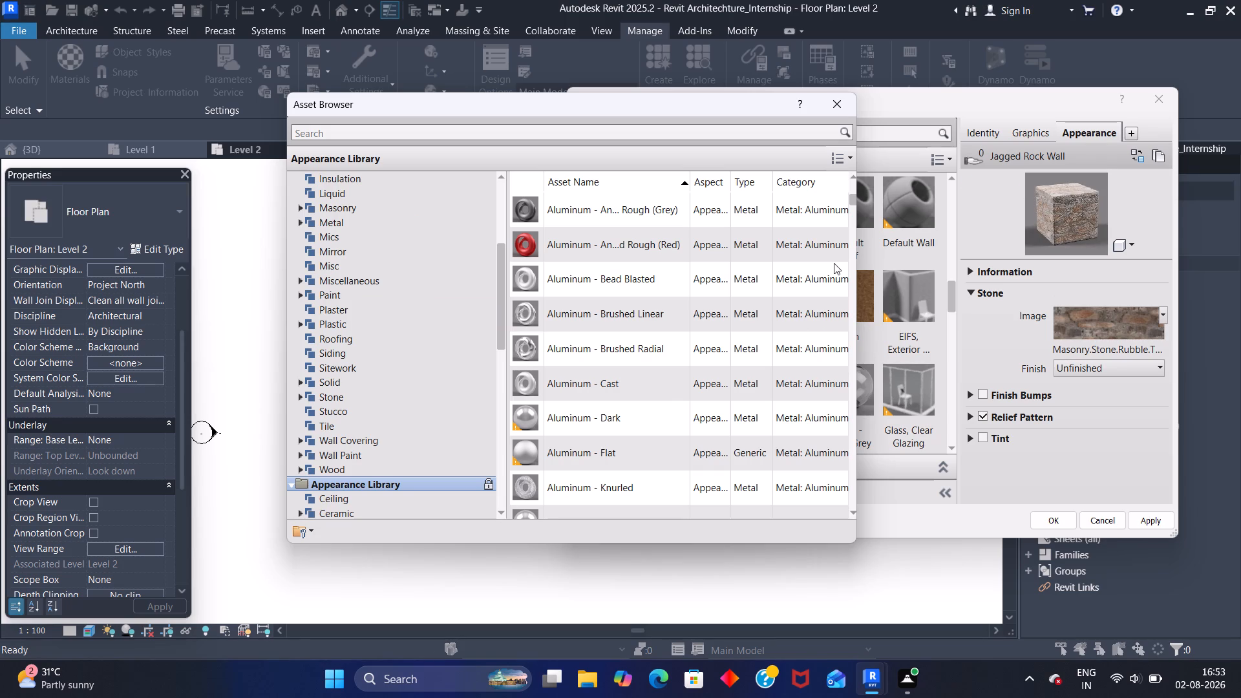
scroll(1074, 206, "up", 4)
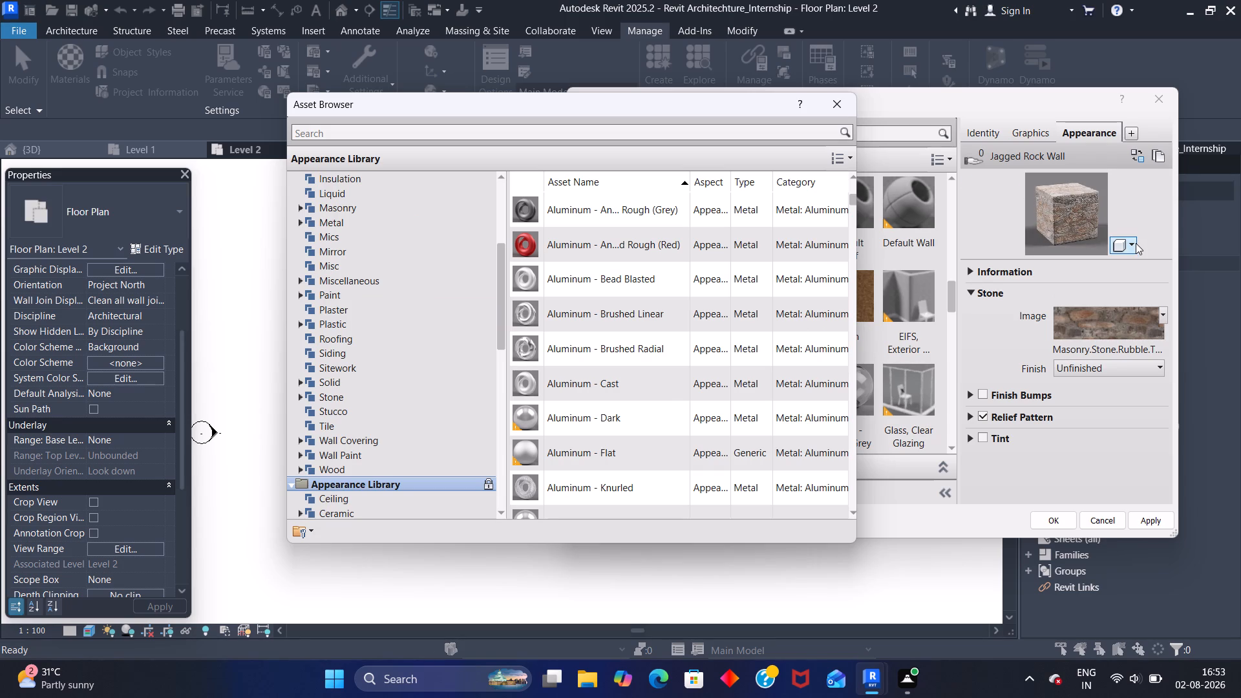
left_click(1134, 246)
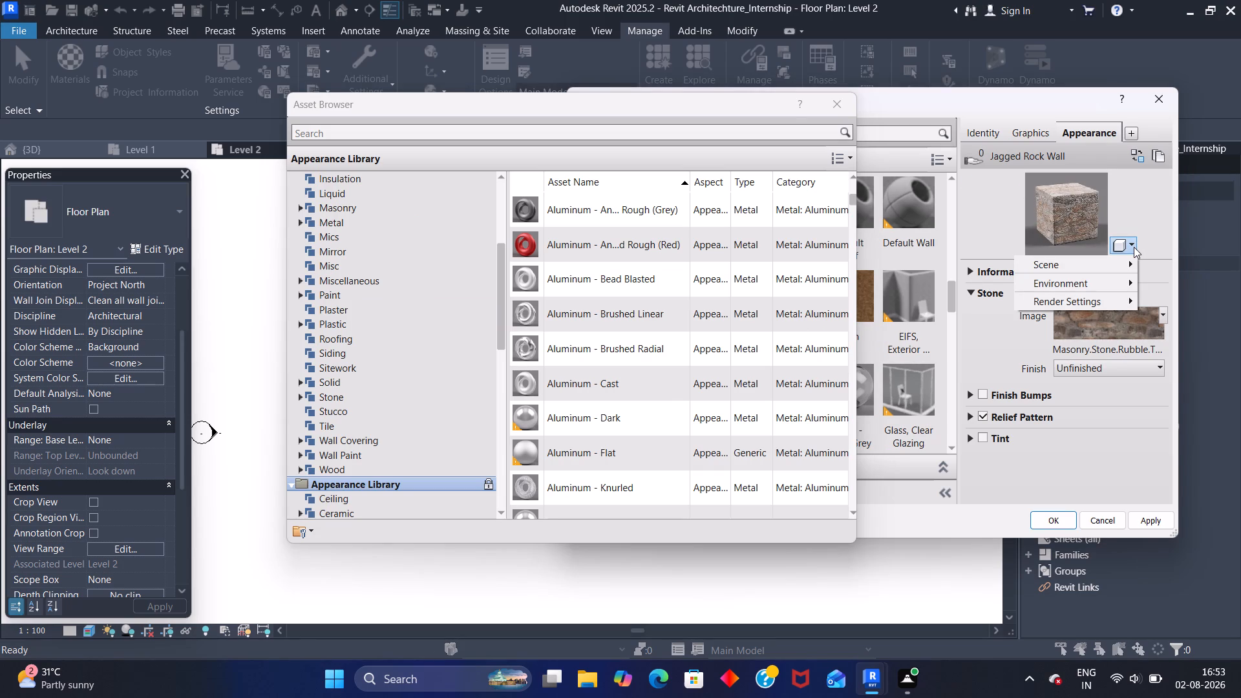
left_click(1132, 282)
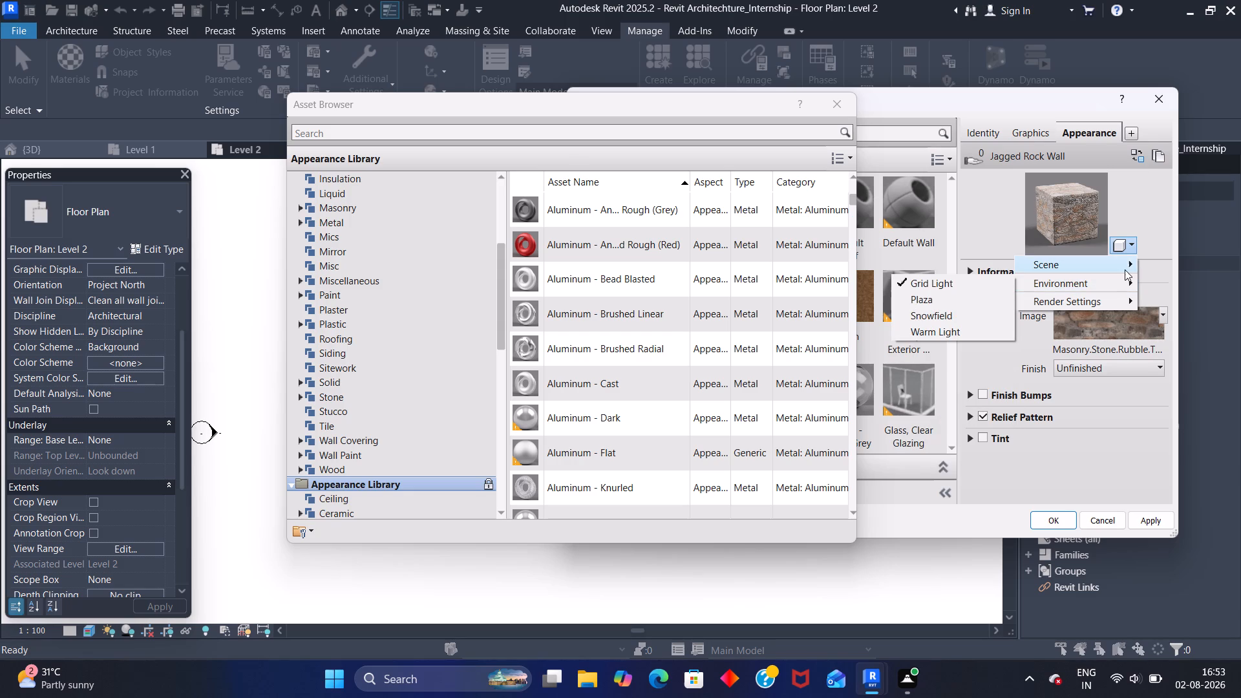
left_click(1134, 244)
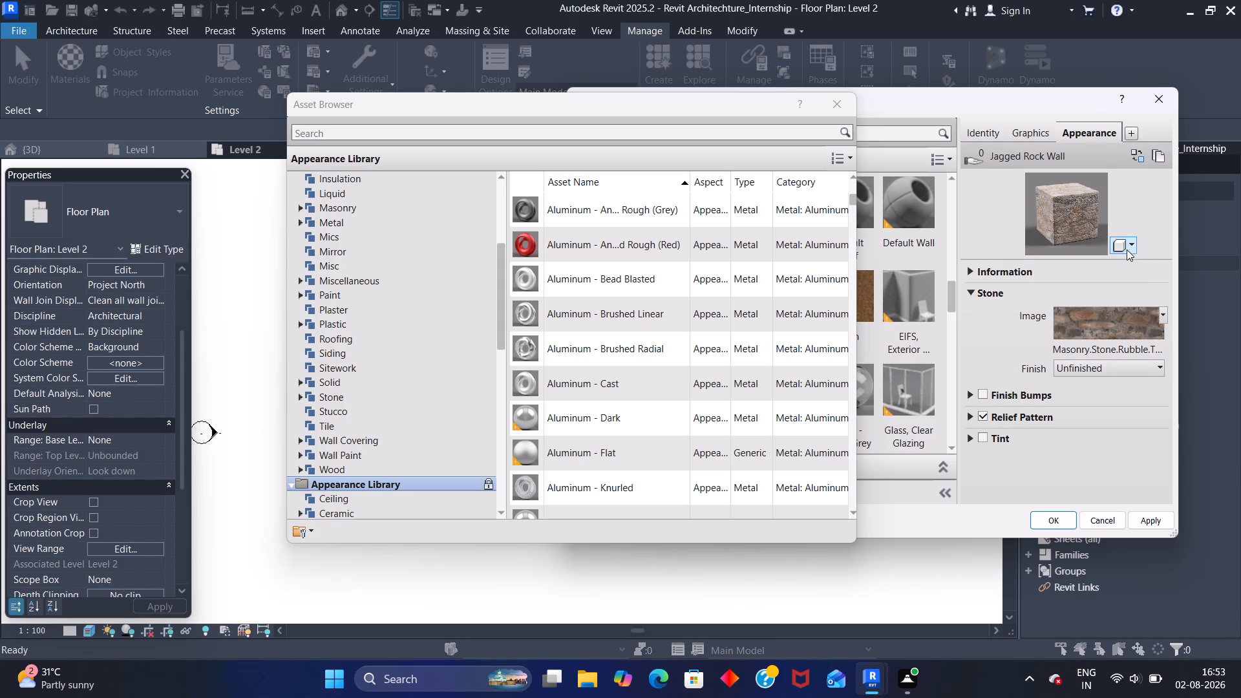
Examine the Appearance Library assets and the Wall Covering and Tile categories of Autodesk Physical Assets for an exterior wall finish.
scroll(596, 269, "up", 2)
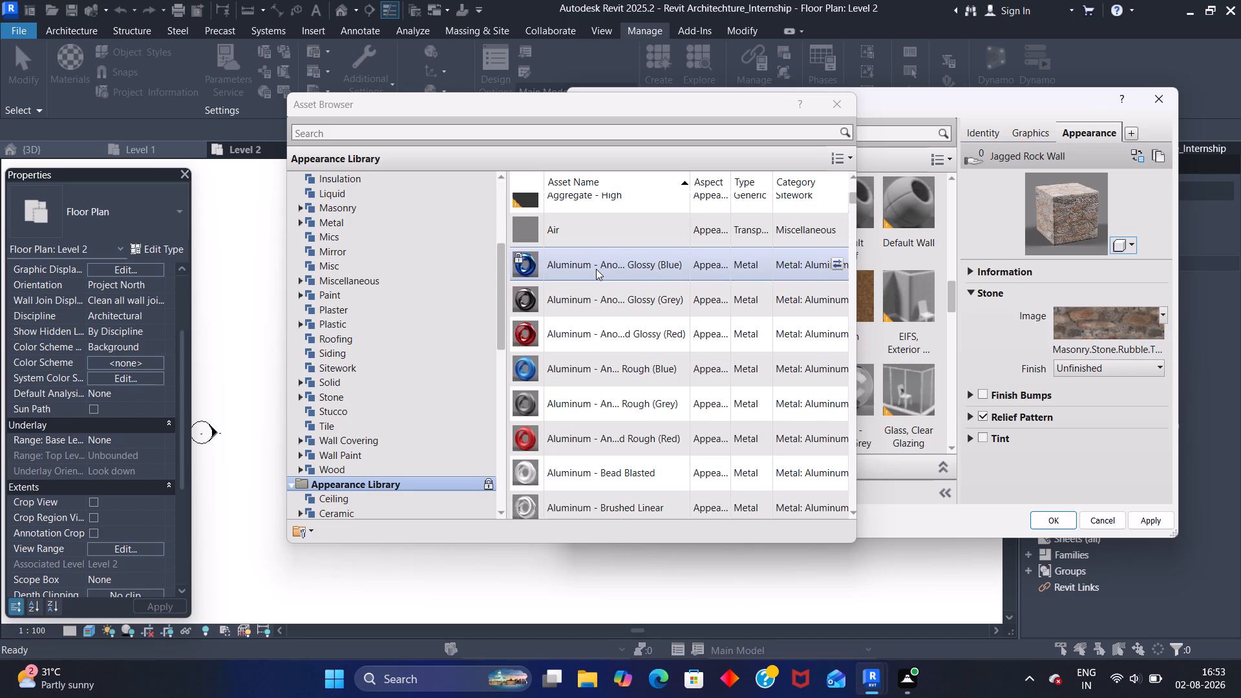
scroll(596, 269, "up", 6)
scroll(595, 269, "down", 5)
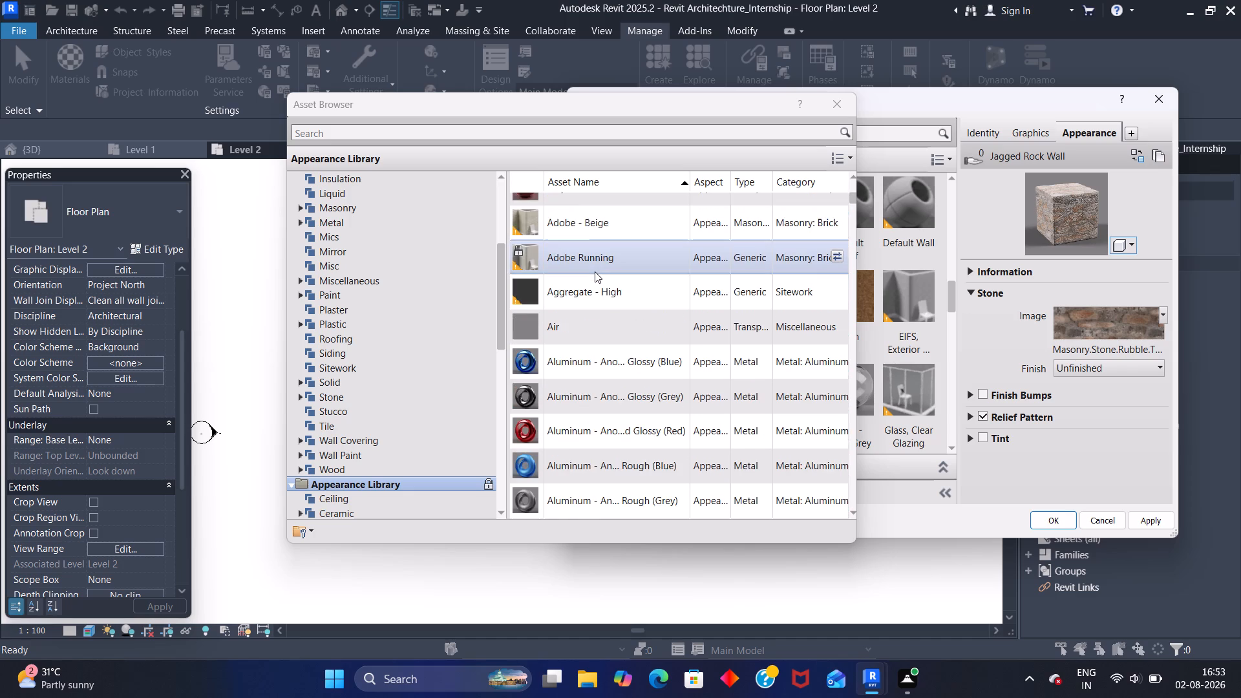
scroll(593, 271, "down", 3)
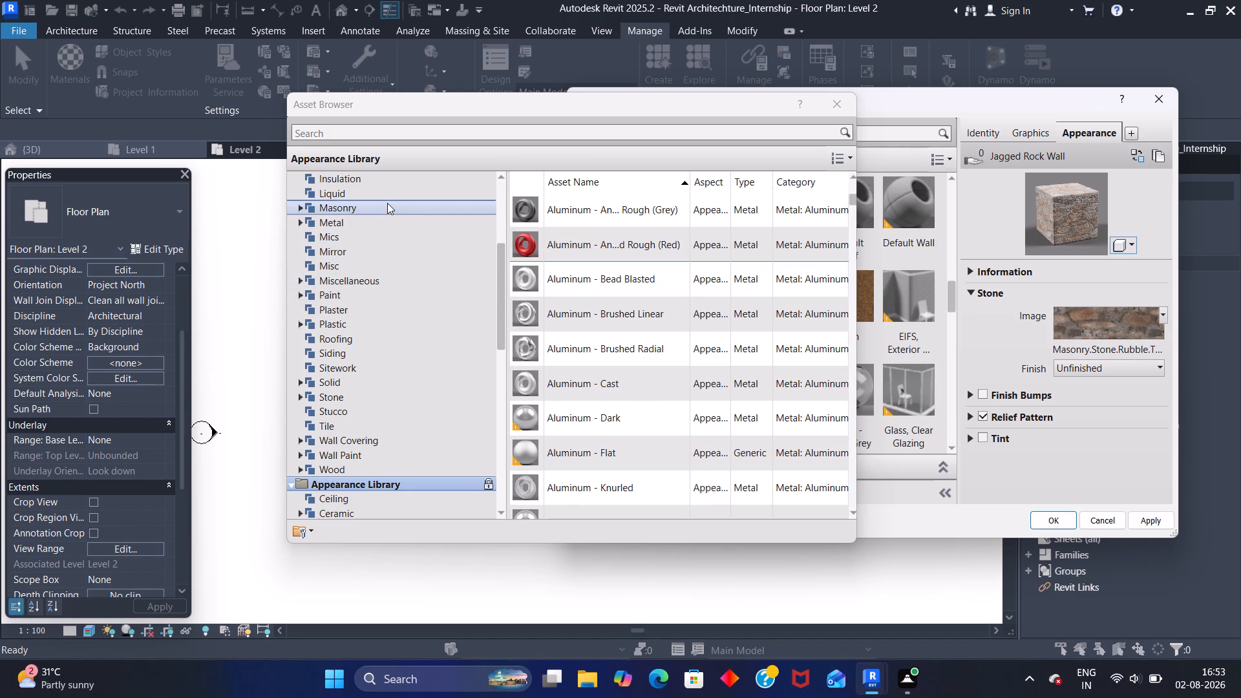
scroll(387, 197, "up", 1)
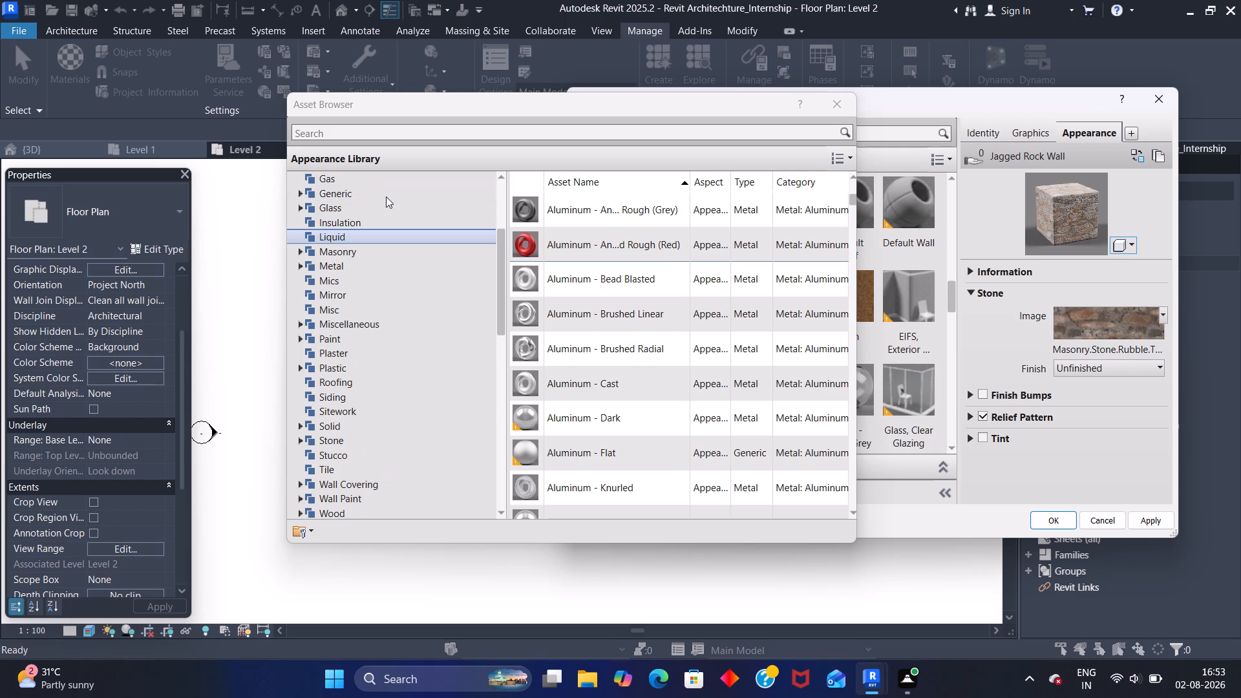
scroll(378, 327, "down", 1)
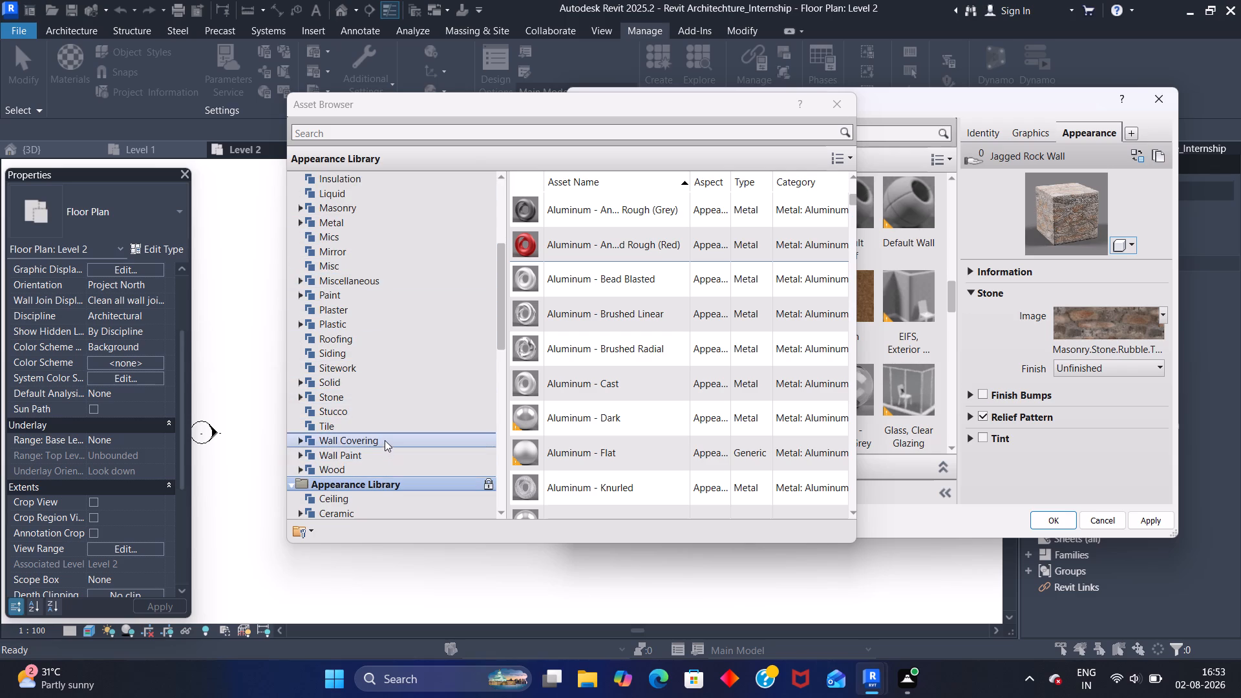
left_click(385, 432)
left_click(392, 439)
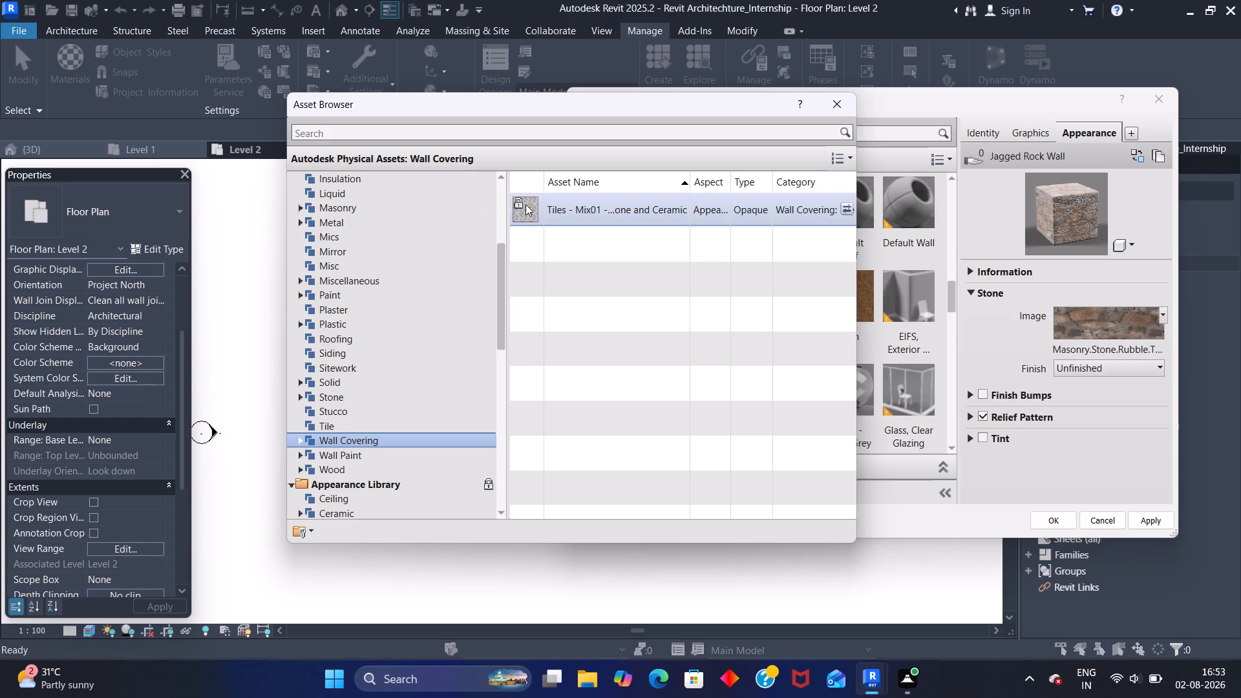
left_click(391, 425)
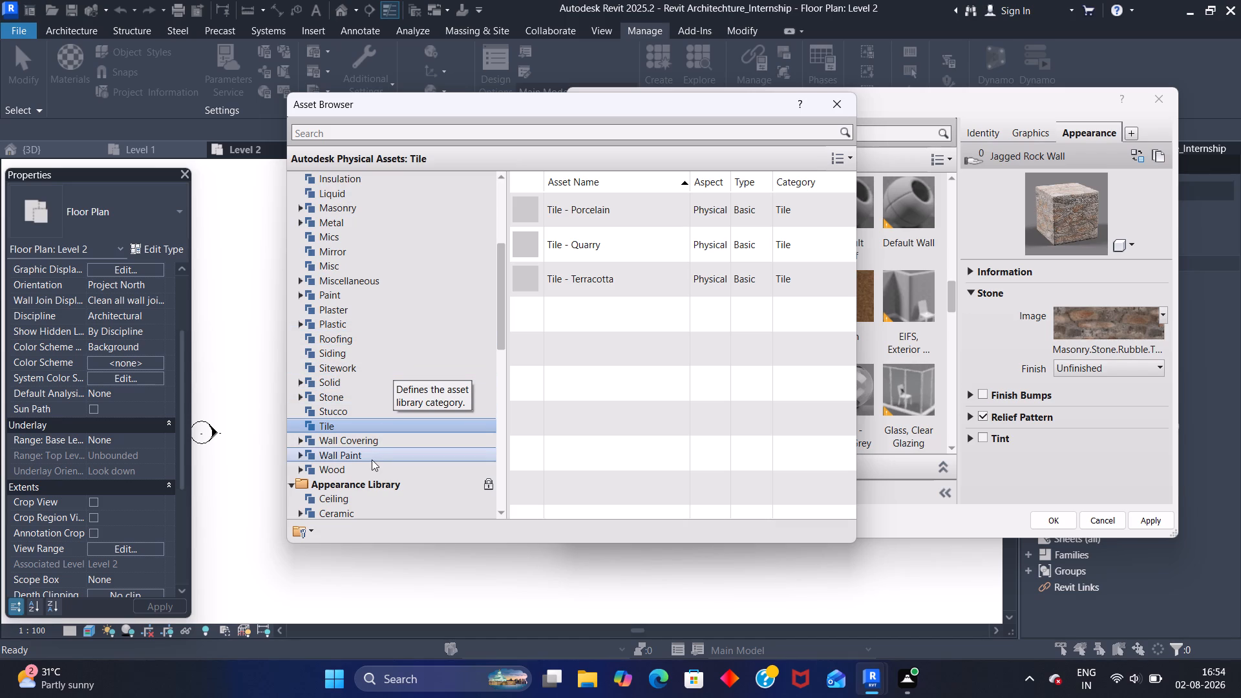
left_click(382, 443)
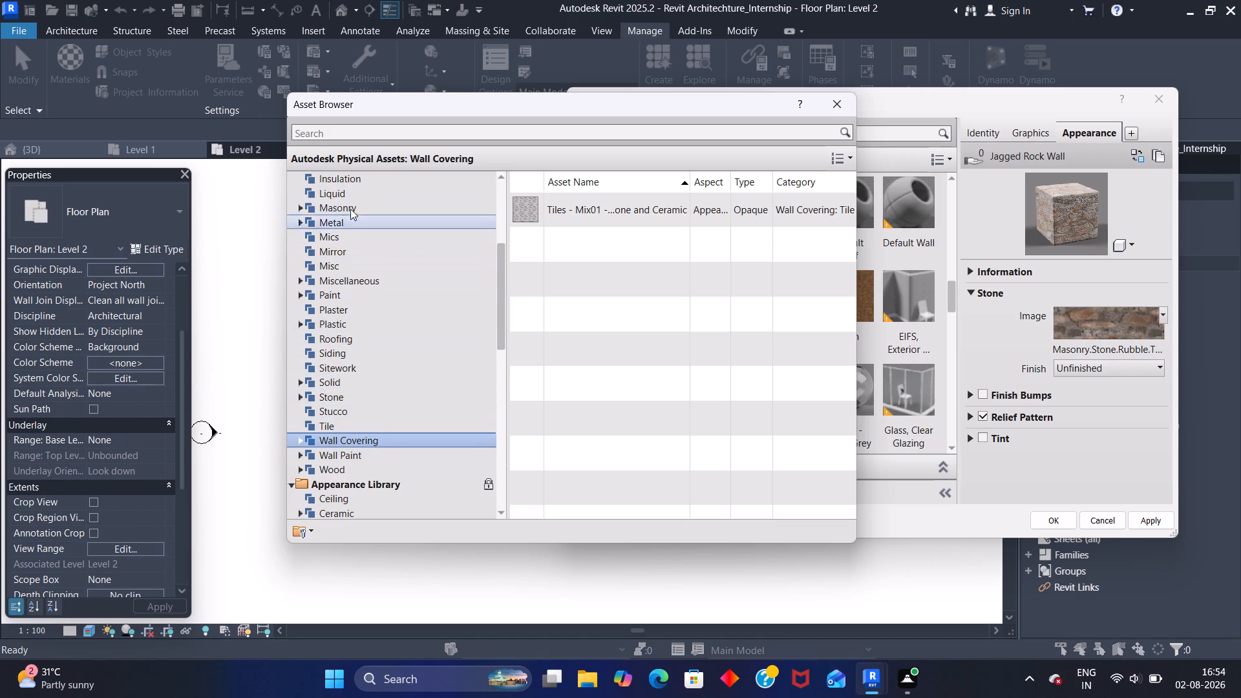
Search the asset library for "wall covering" and examine the matching assets in Autodesk Physical Assets and the Appearance Library.
left_click(345, 132)
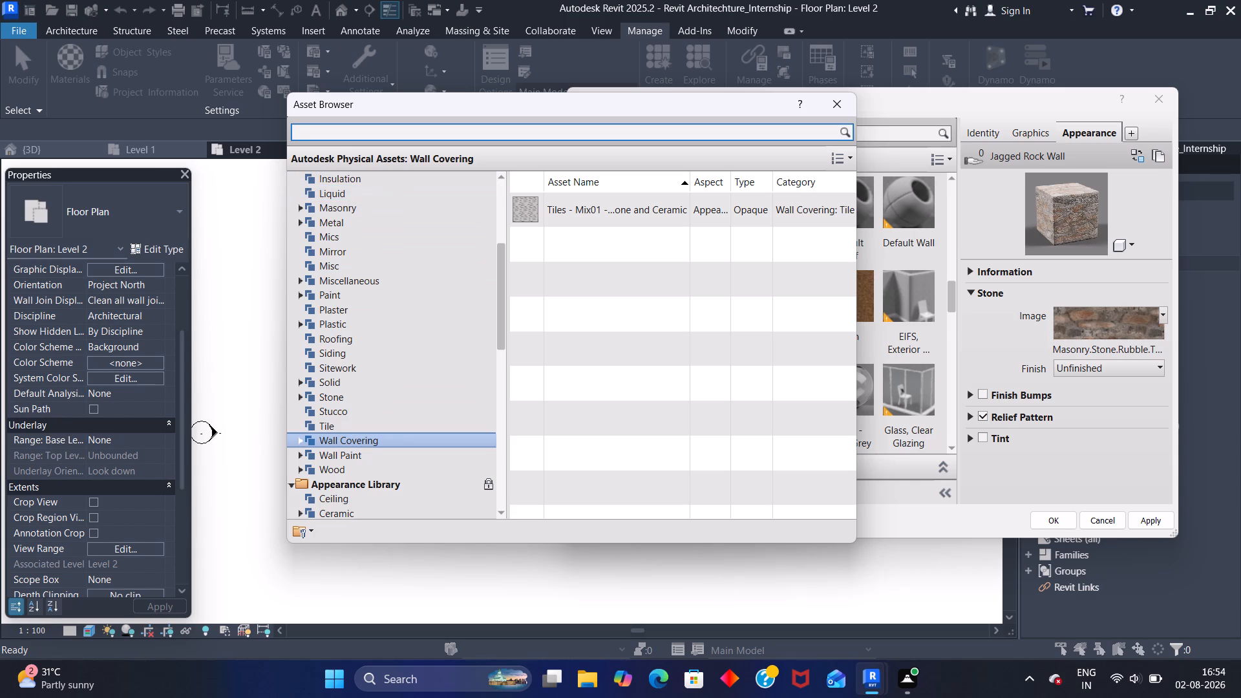
type("wall")
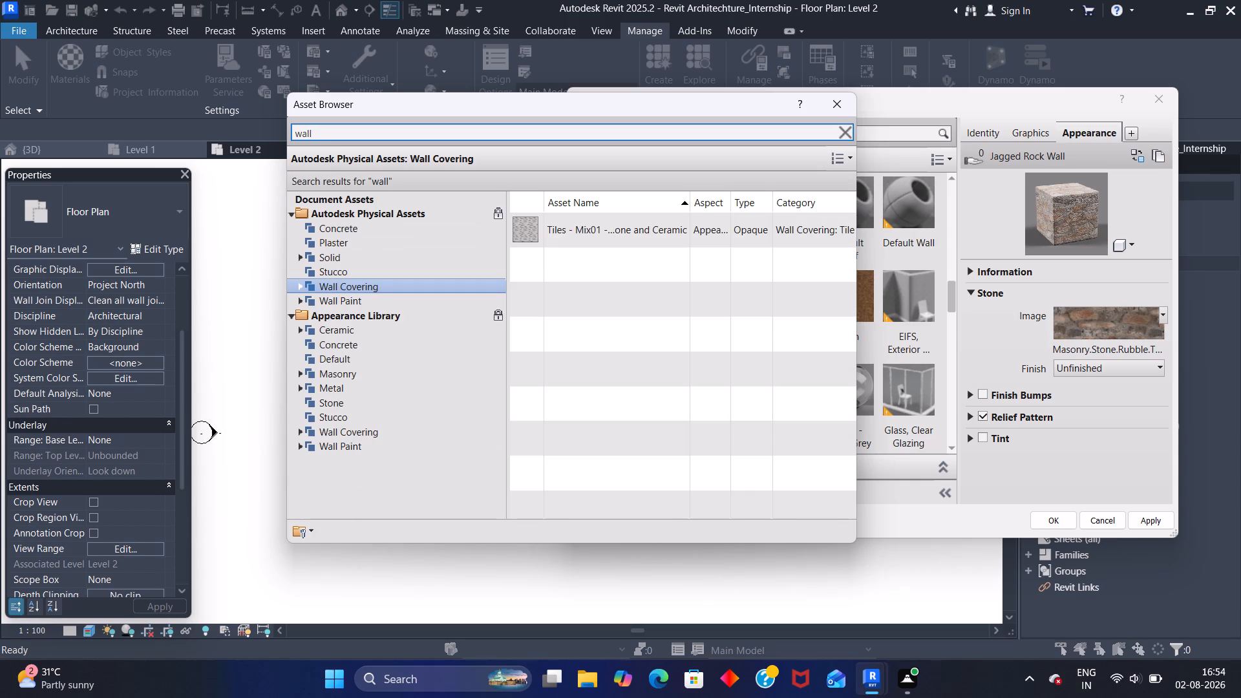
key("space")
type("covering")
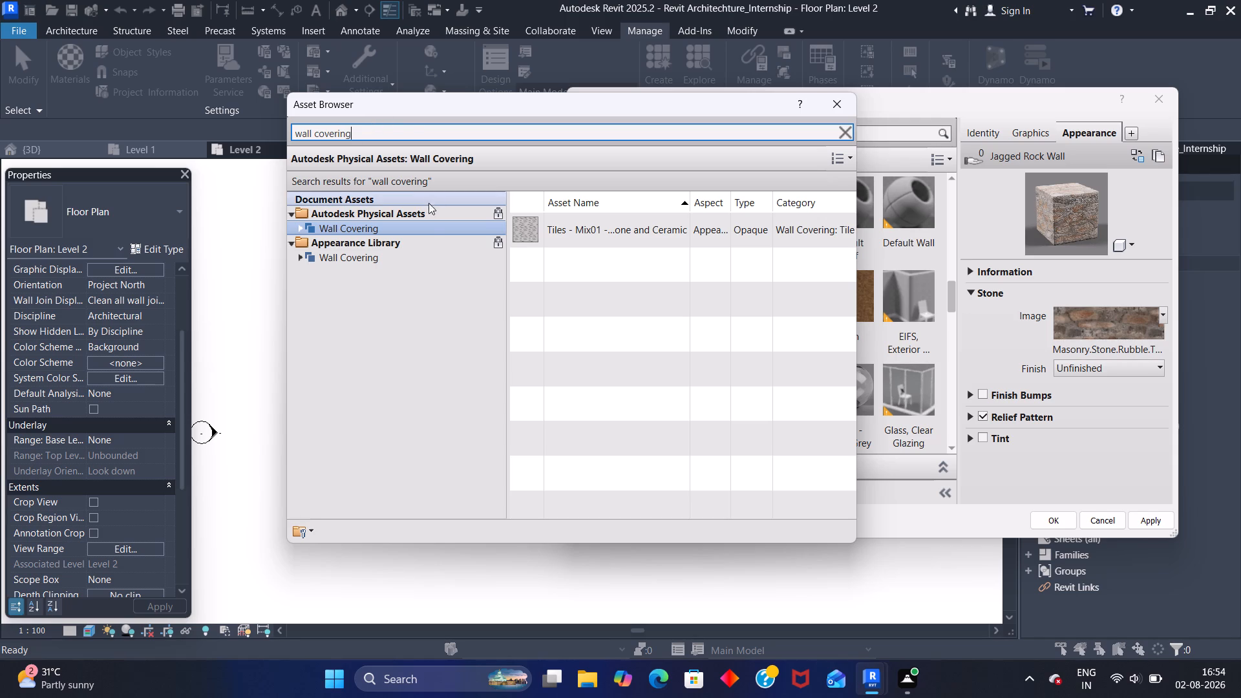
left_click(426, 221)
double_click(426, 226)
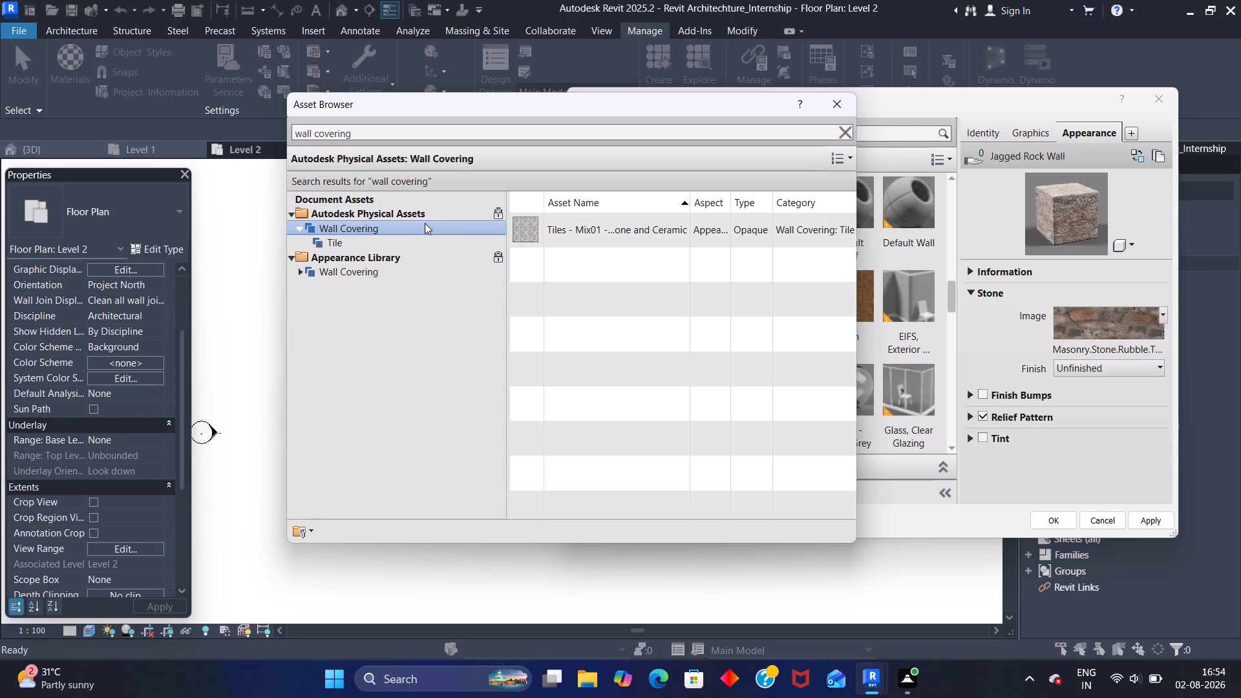
scroll(618, 273, "down", 3)
scroll(617, 274, "up", 4)
scroll(617, 272, "down", 2)
scroll(612, 271, "up", 4)
scroll(613, 269, "down", 3)
scroll(606, 273, "up", 2)
scroll(606, 273, "down", 2)
scroll(606, 271, "up", 2)
scroll(604, 265, "down", 2)
left_click(381, 240)
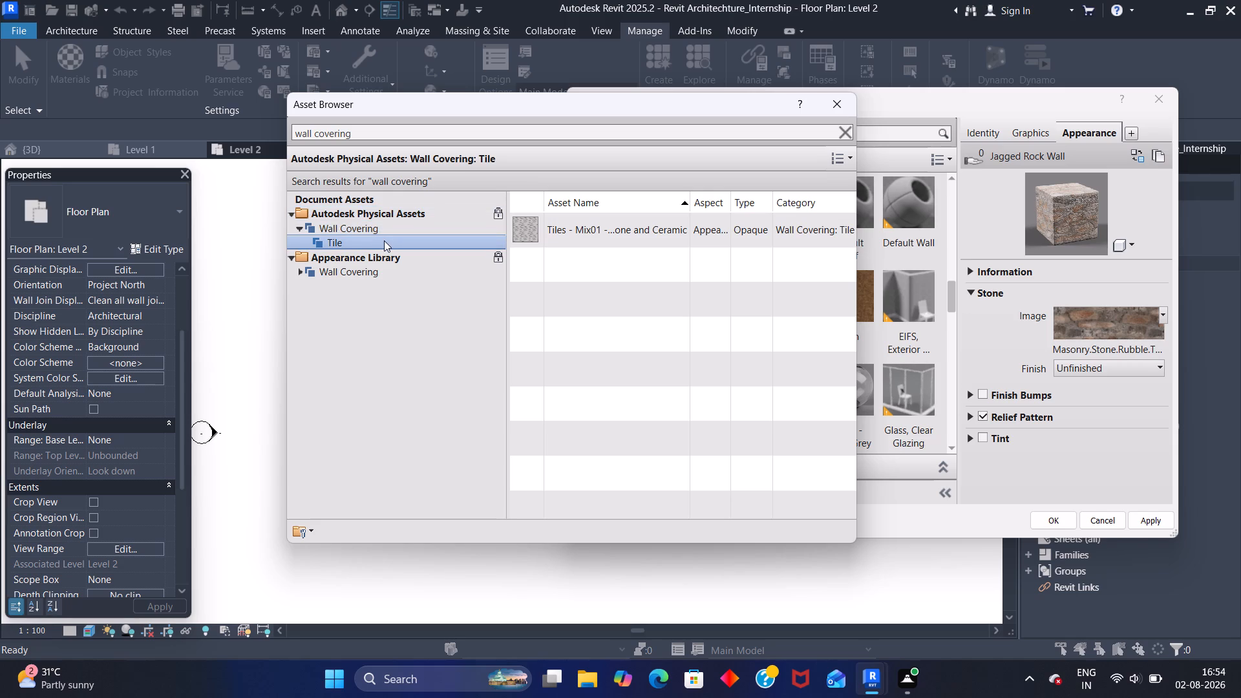
double_click(384, 238)
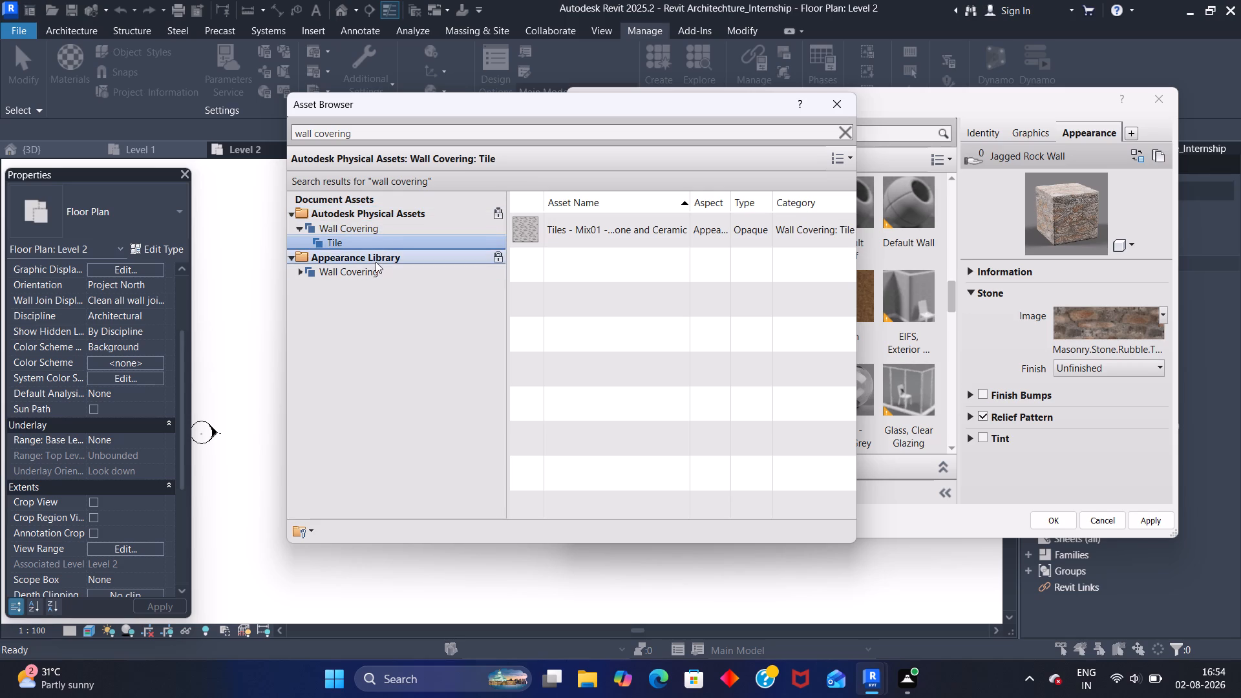
double_click(380, 257)
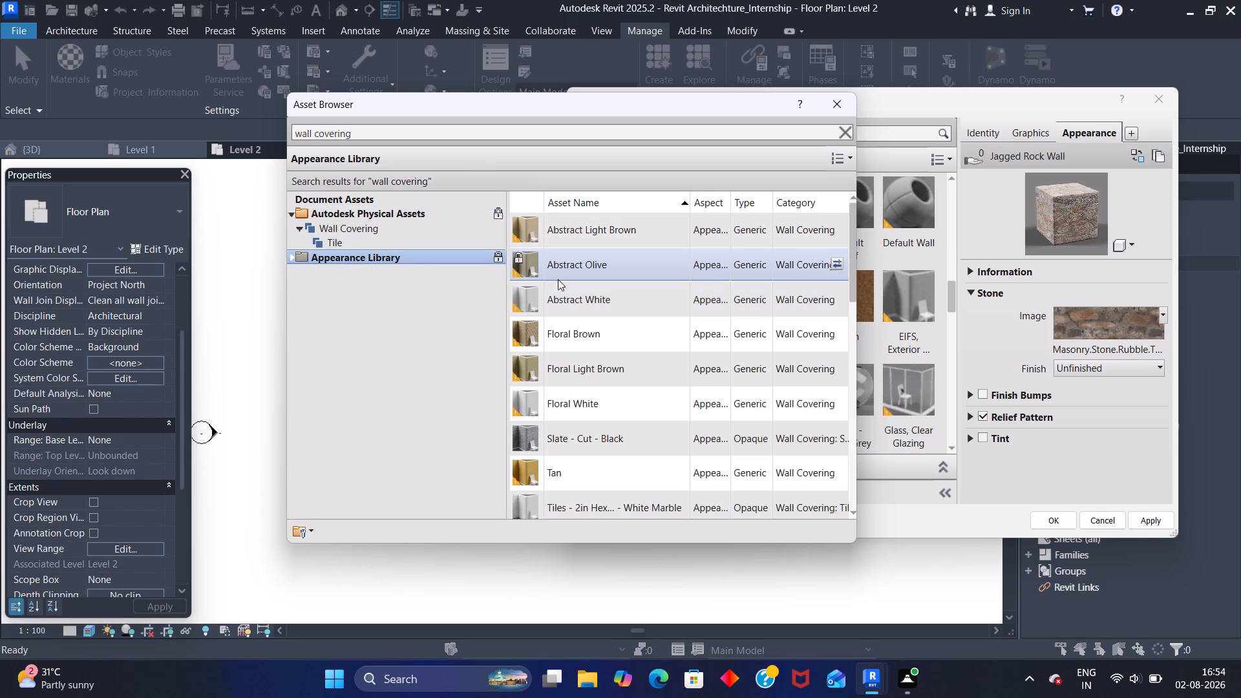
scroll(568, 268, "down", 1)
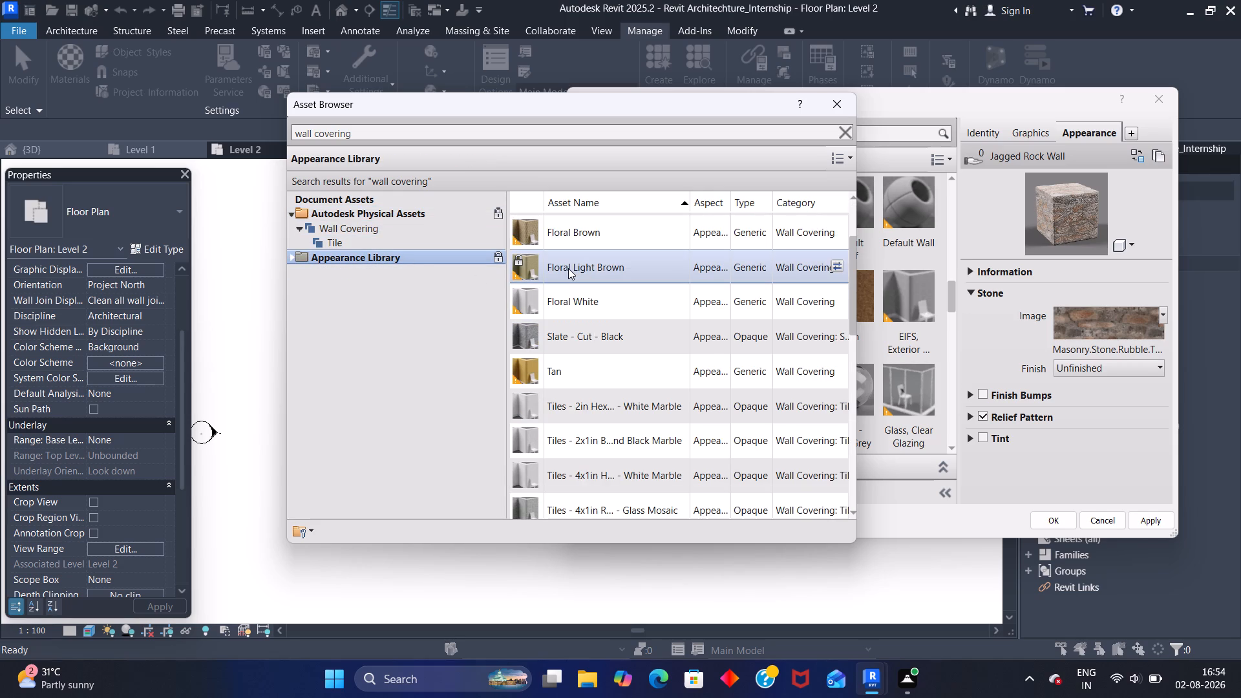
Search the asset library for "wall painting", and clear the search.
left_click(363, 136)
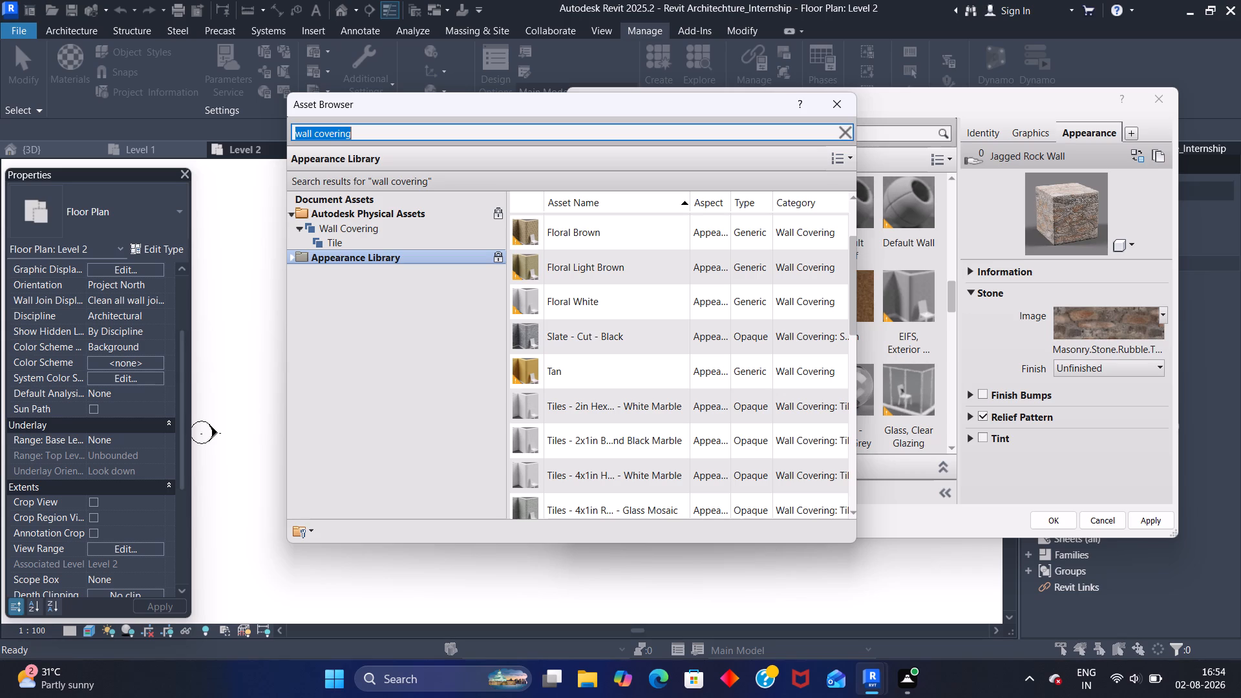
type("wall pa")
type("inting")
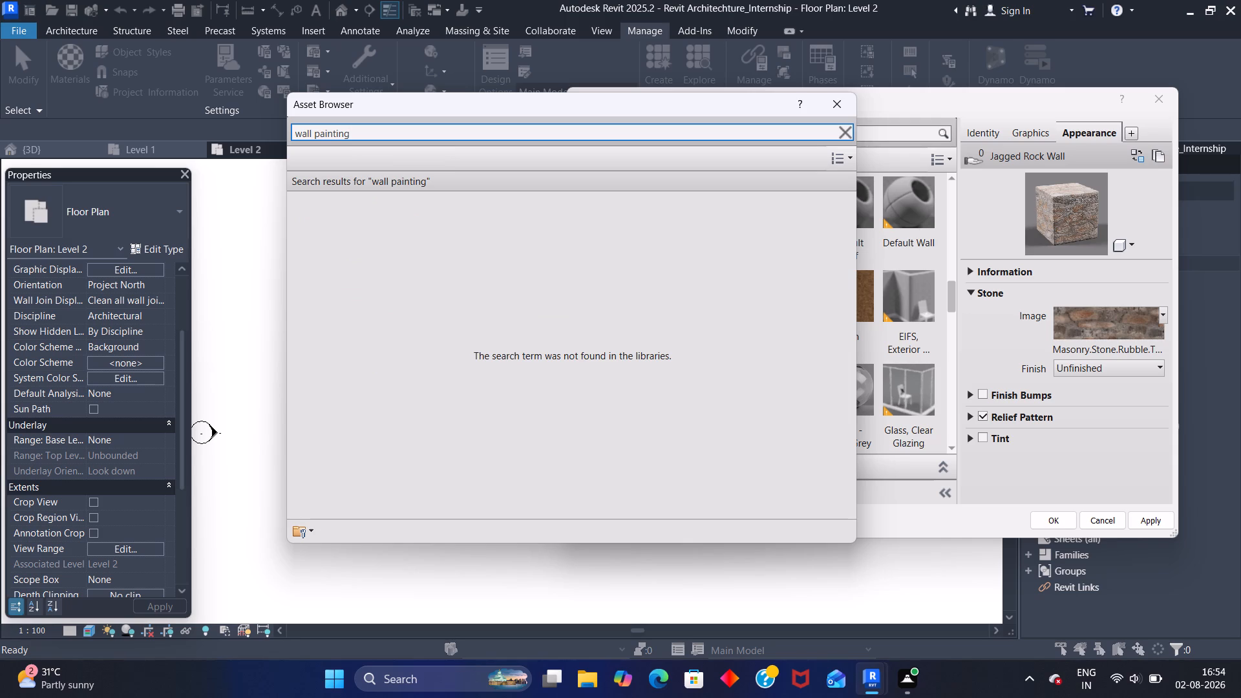
left_click_drag(360, 129, 270, 125)
key("BackSpace")
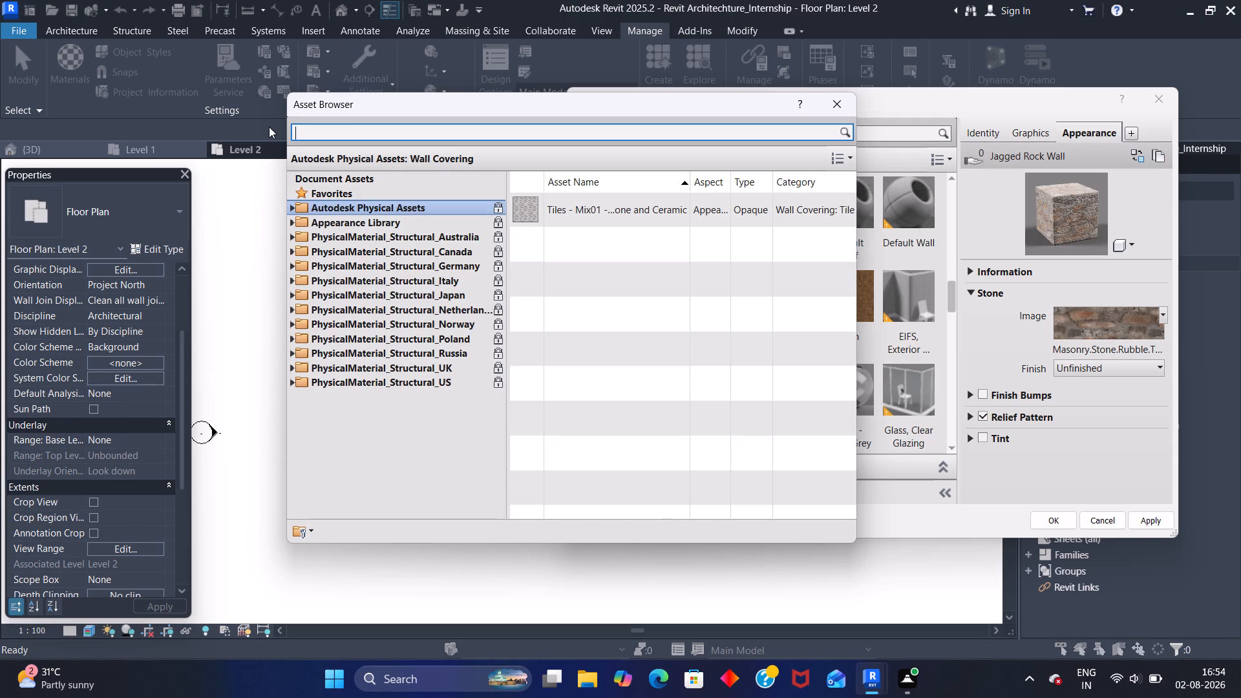
Examine the Finish and Metallic Paint categories of the Appearance Library for a suitable exterior wall appearance.
left_click(346, 230)
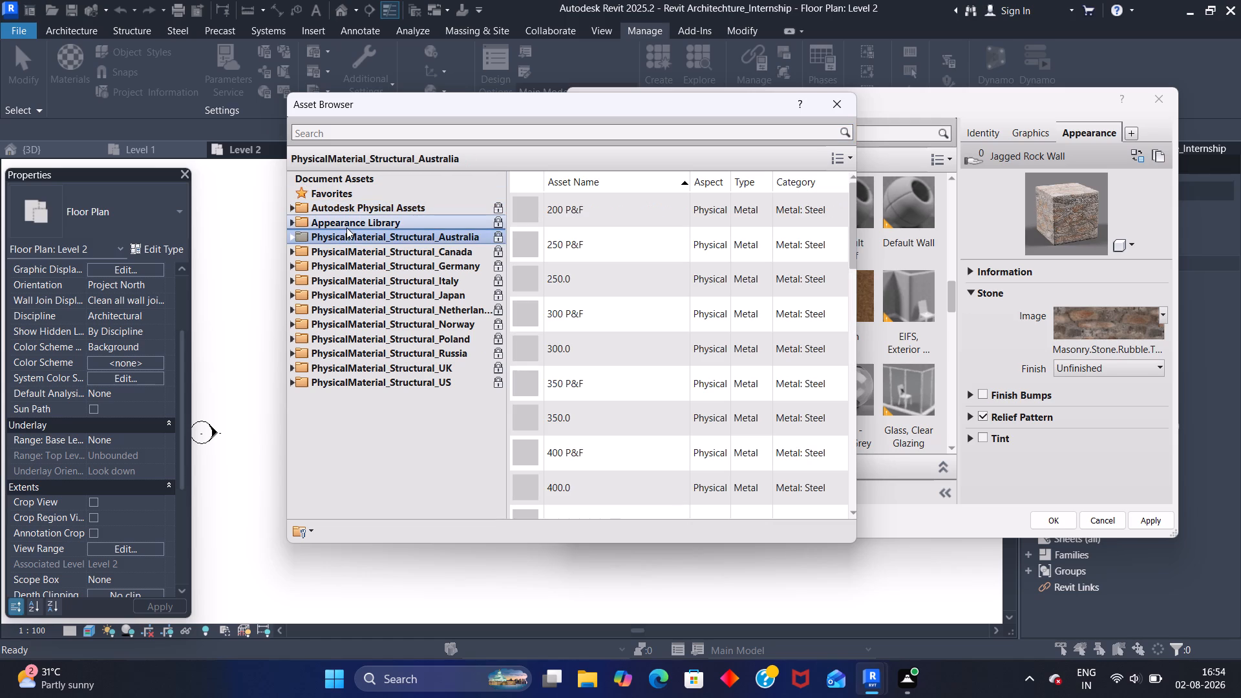
double_click(350, 222)
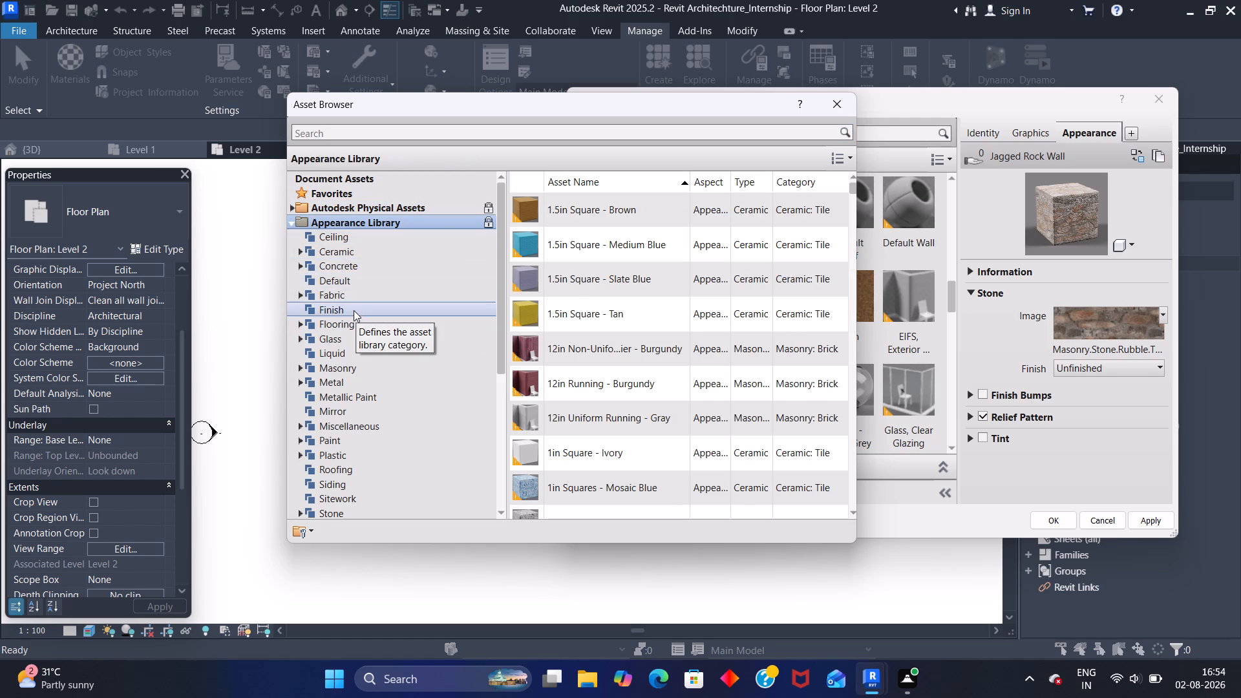
left_click(354, 310)
scroll(599, 350, "down", 1)
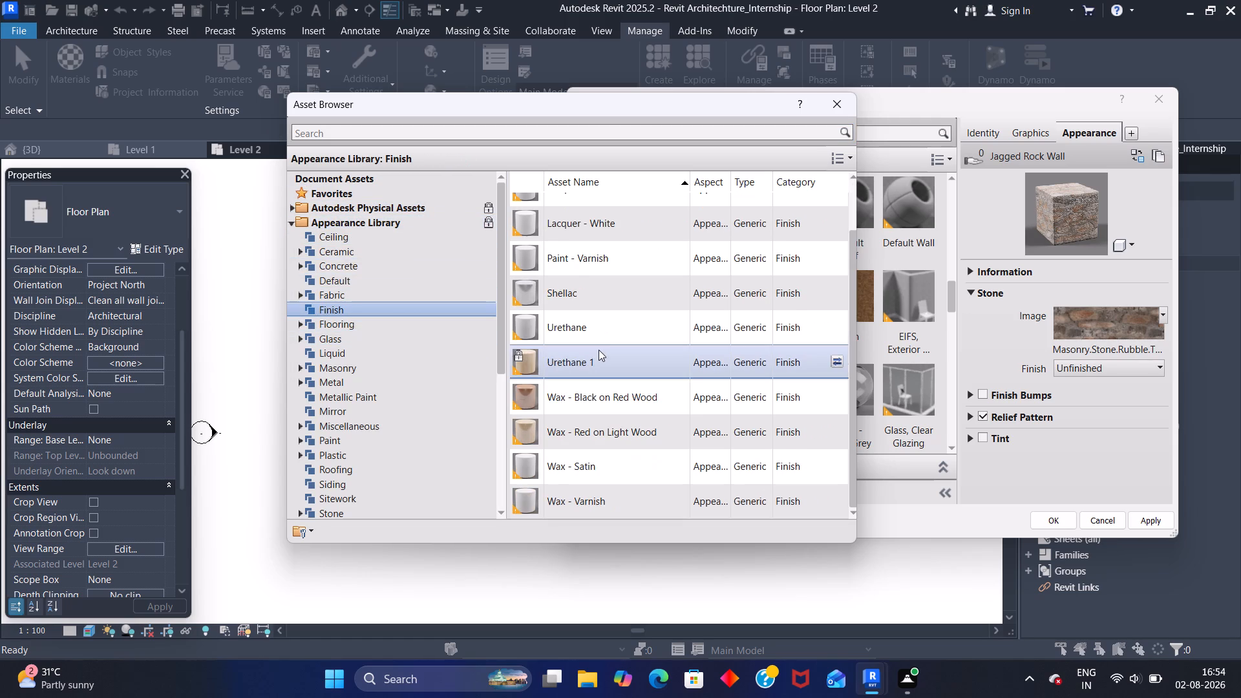
scroll(599, 350, "down", 10)
scroll(591, 342, "up", 3)
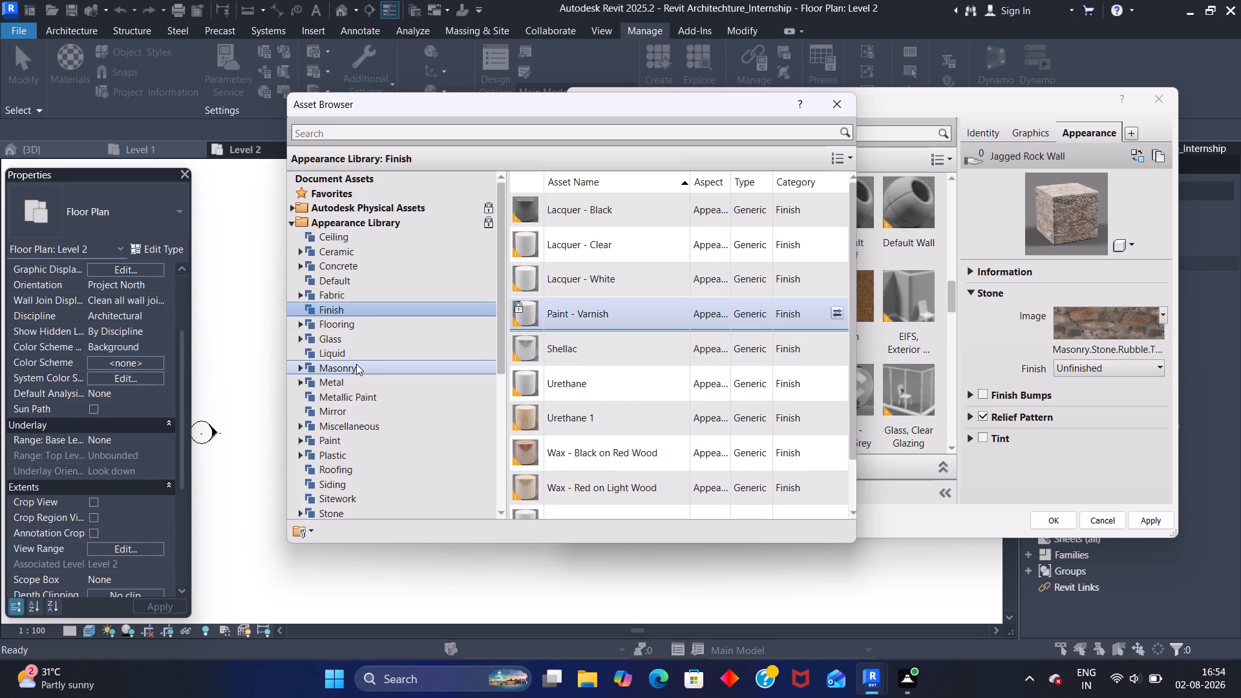
double_click(359, 395)
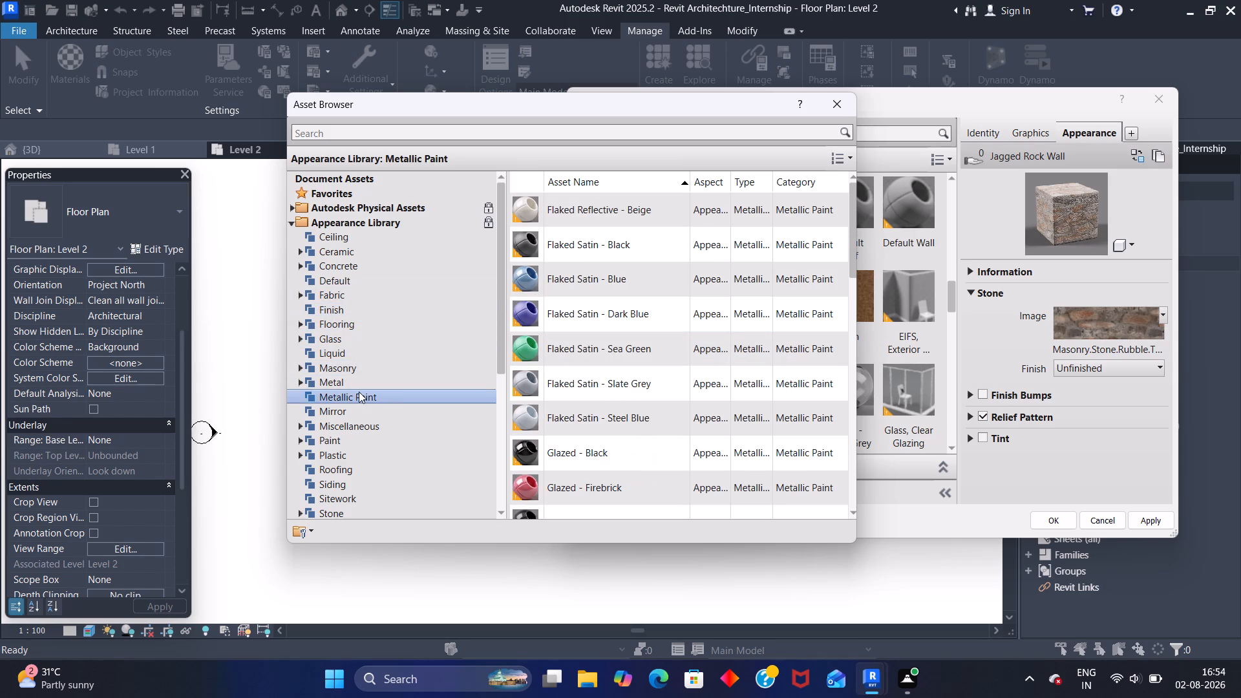
scroll(548, 407, "down", 2)
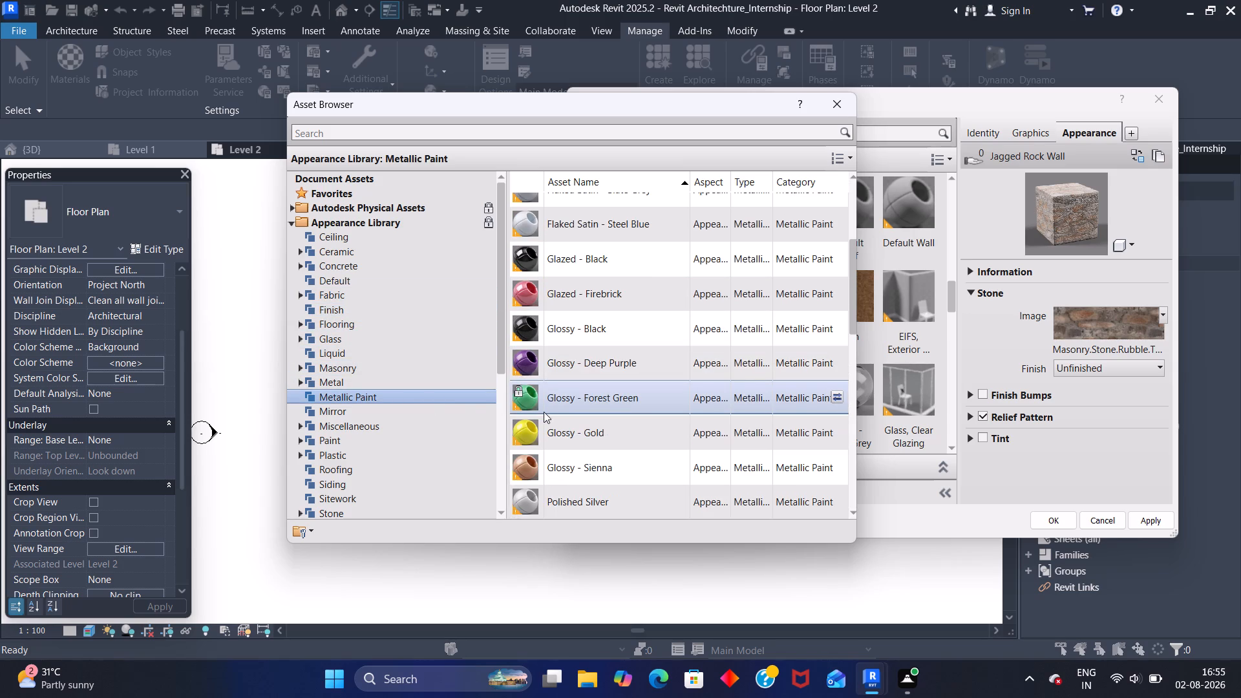
scroll(543, 414, "down", 7)
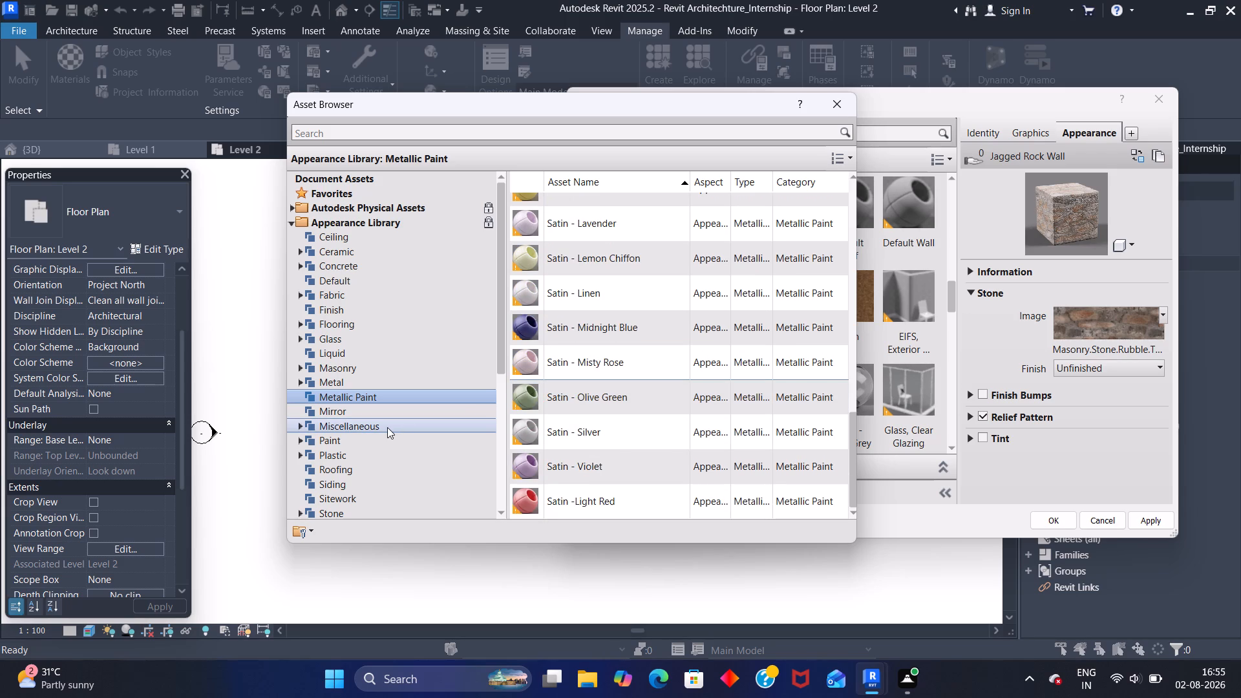
Examine the Wall Covering category of the Appearance Library for a suitable exterior wall appearance.
scroll(387, 453, "down", 1)
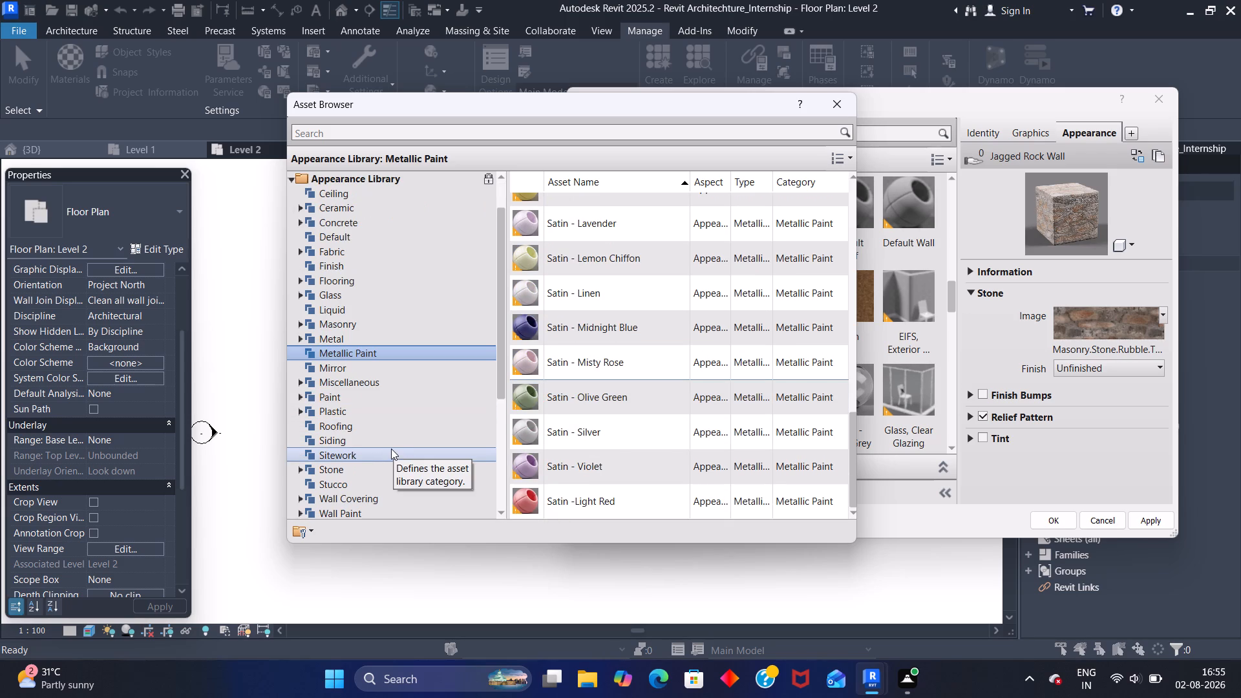
scroll(391, 449, "down", 1)
left_click(388, 453)
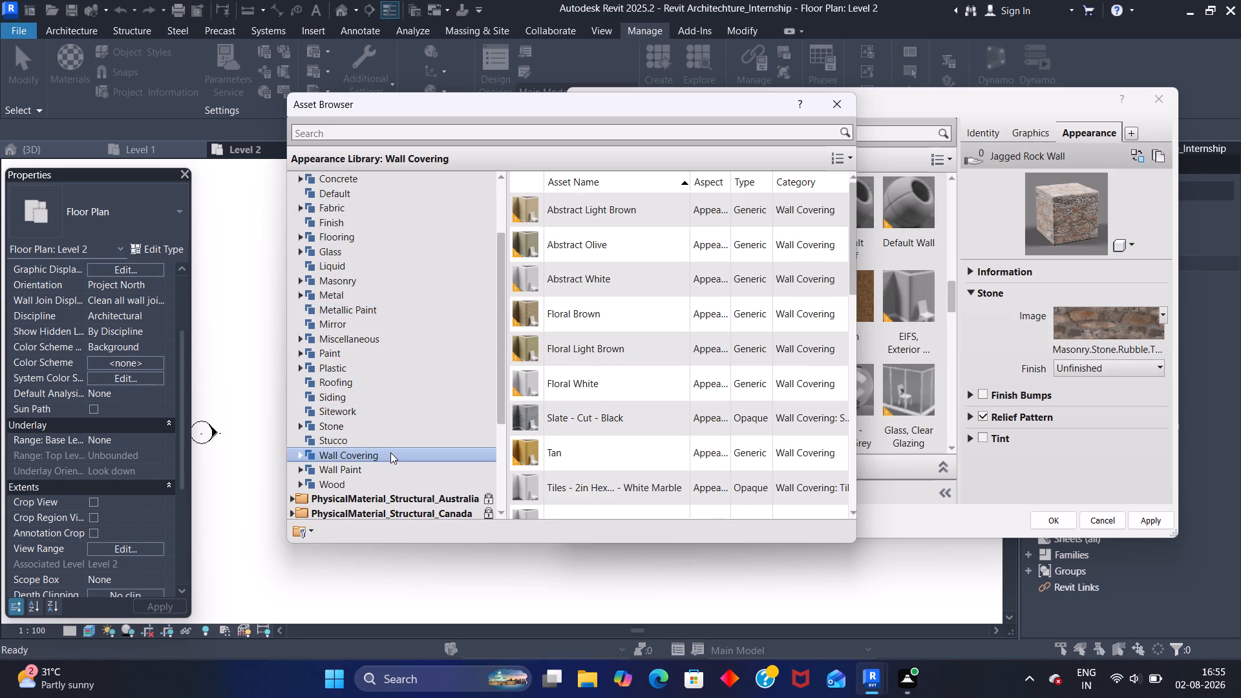
scroll(574, 436, "down", 4)
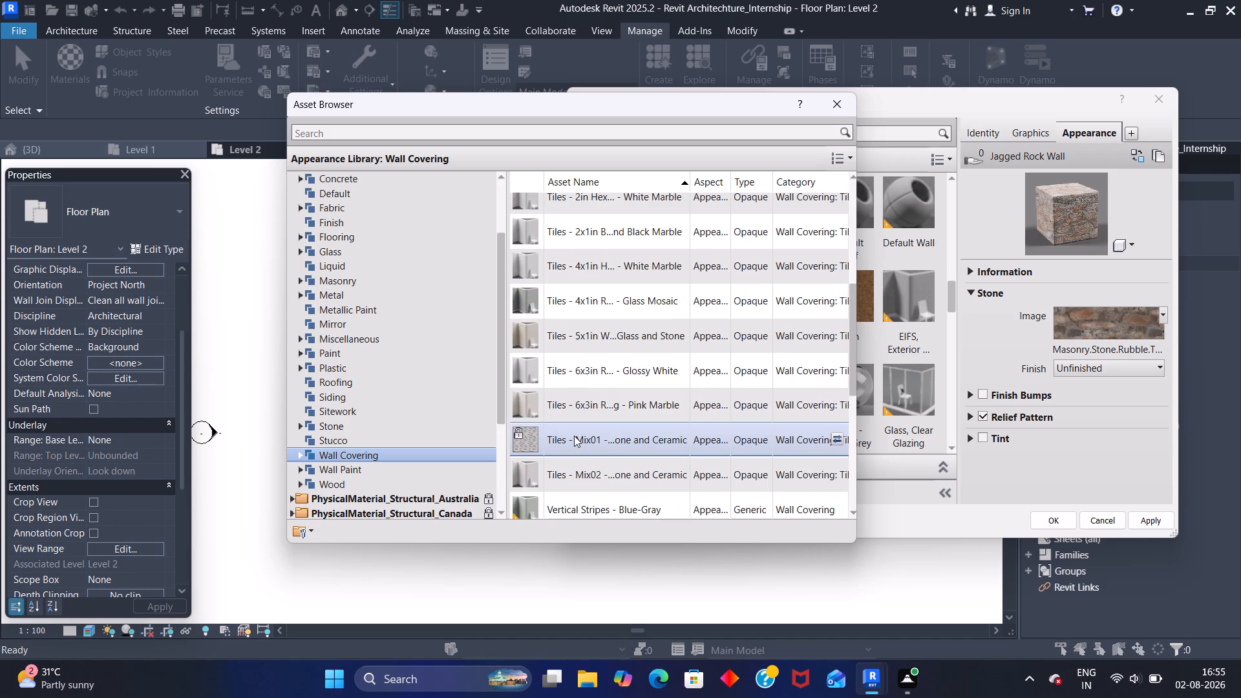
scroll(574, 436, "down", 3)
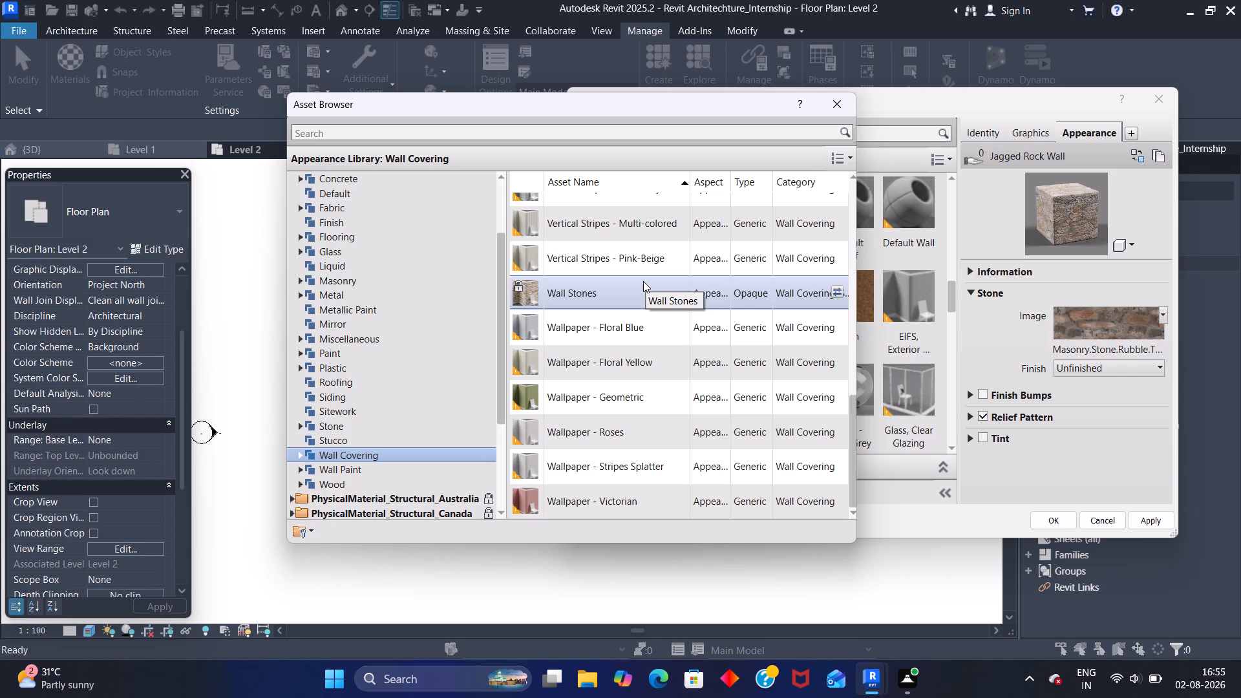
scroll(651, 381, "down", 2)
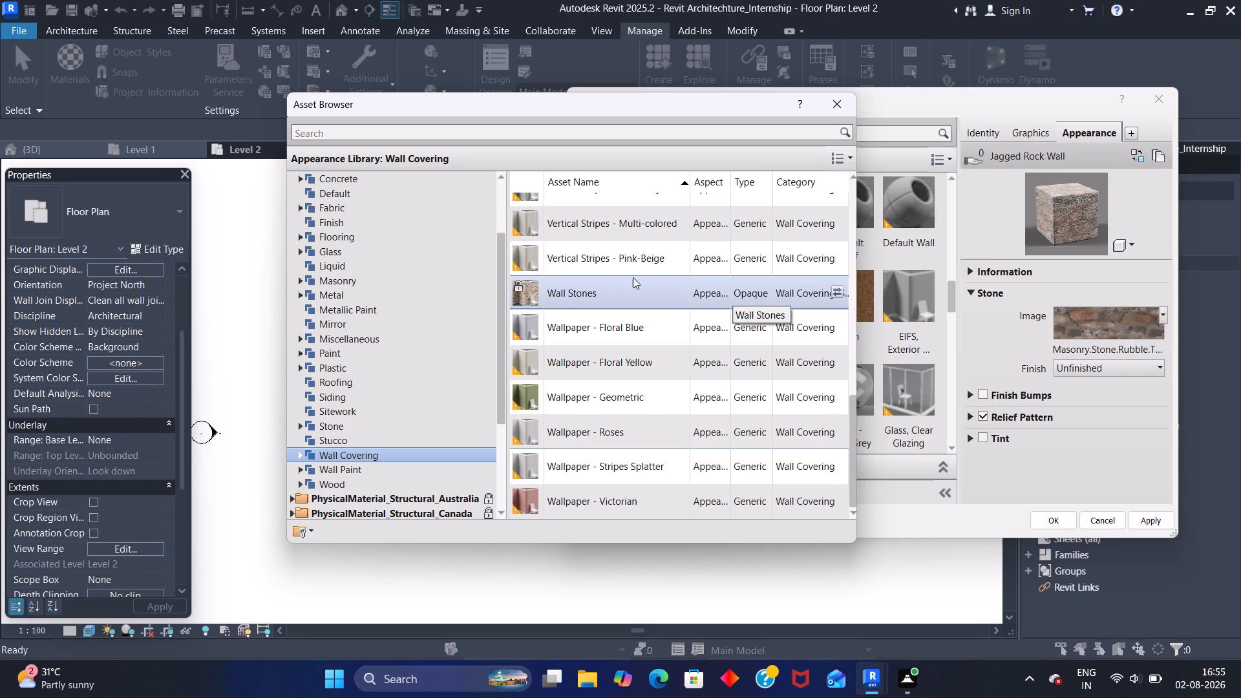
Examine the Wall Paint category of the Appearance Library for a suitable exterior wall paint or texture.
left_click(395, 469)
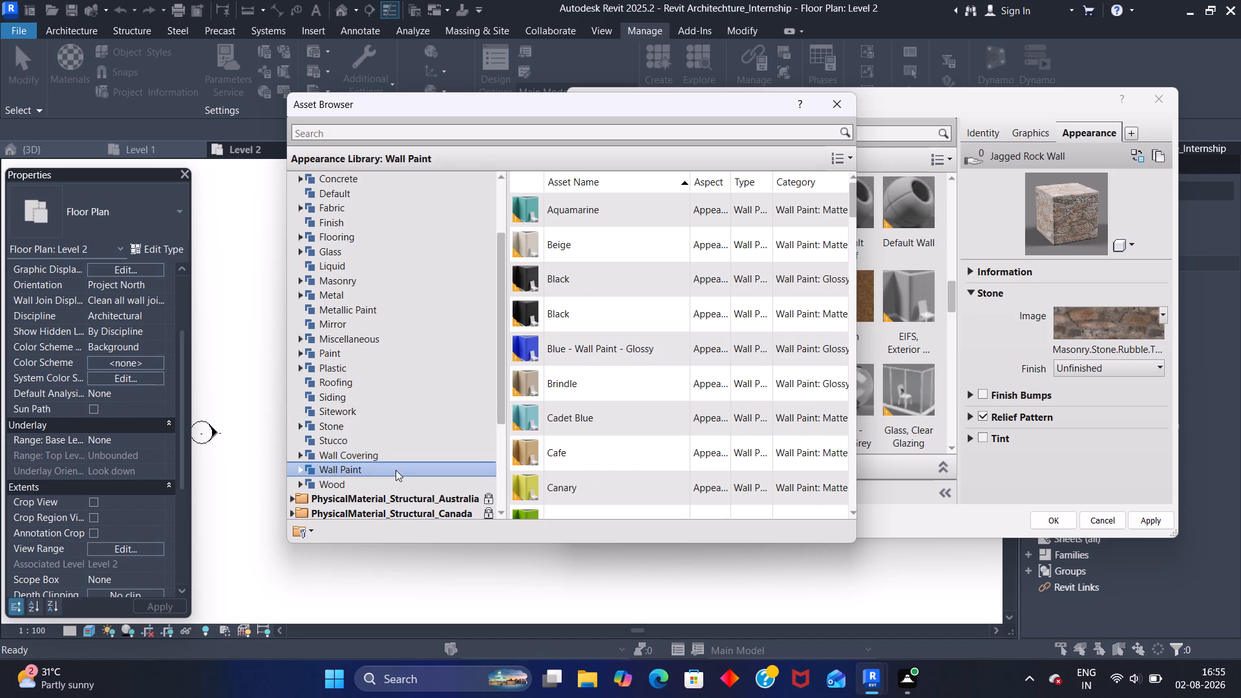
scroll(537, 401, "down", 5)
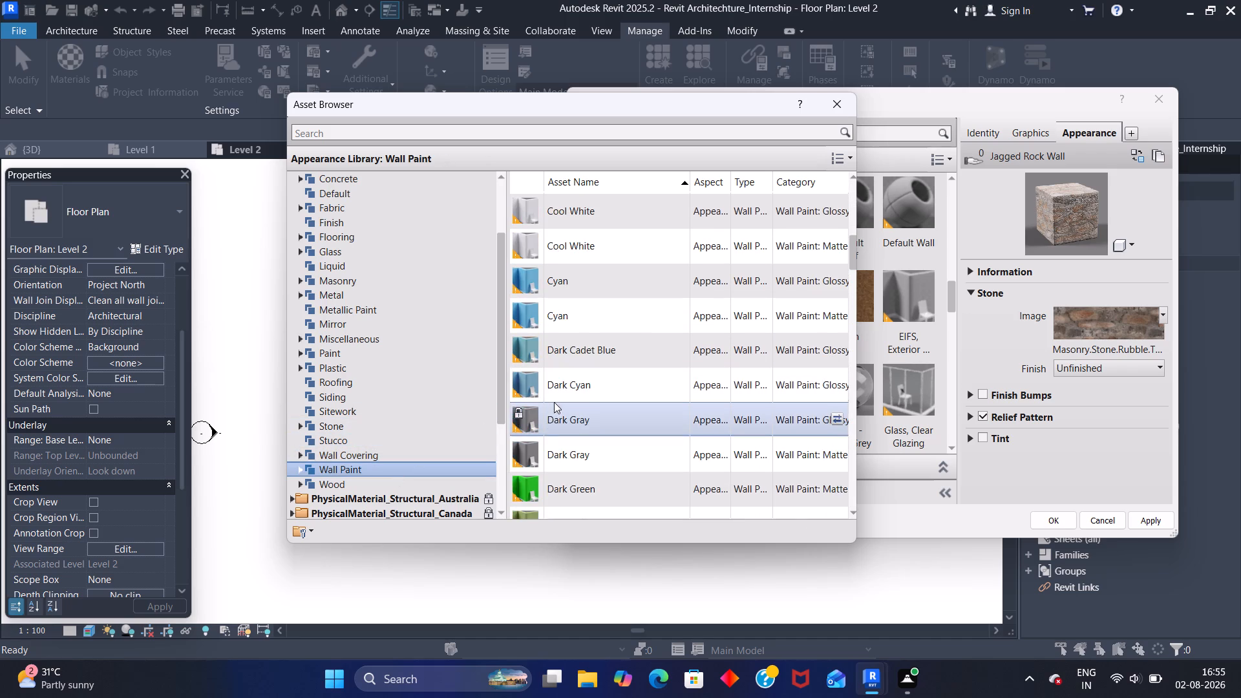
scroll(556, 400, "down", 12)
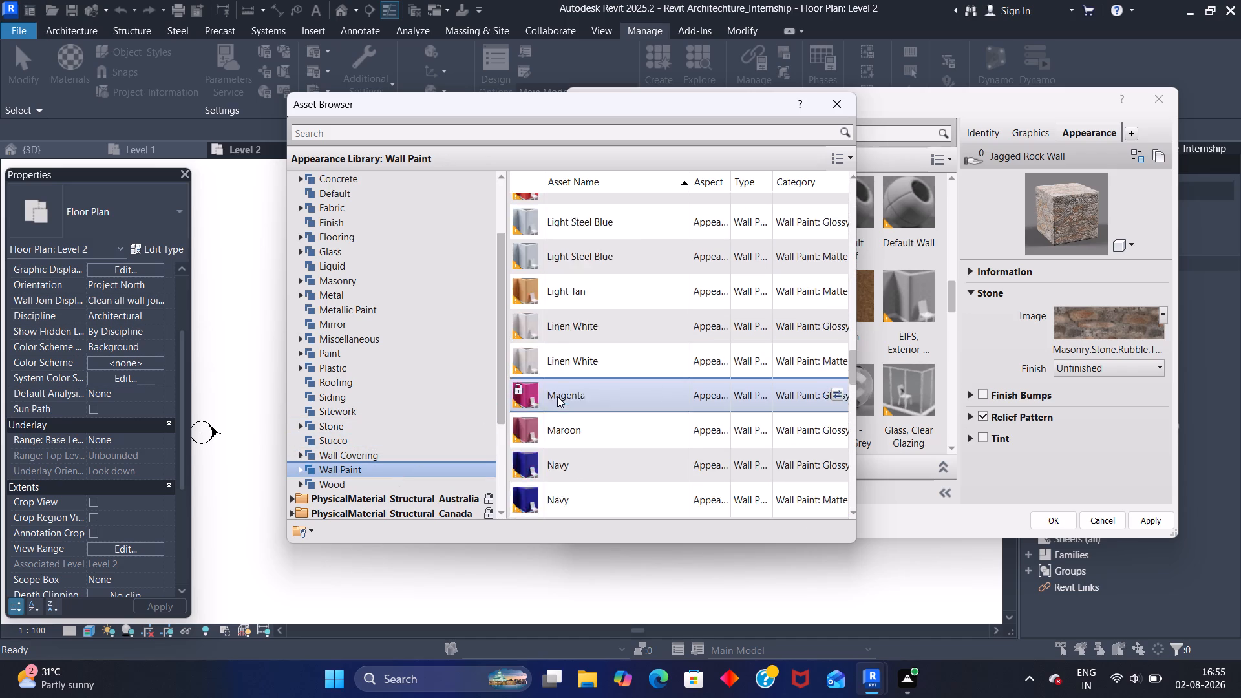
scroll(557, 396, "down", 3)
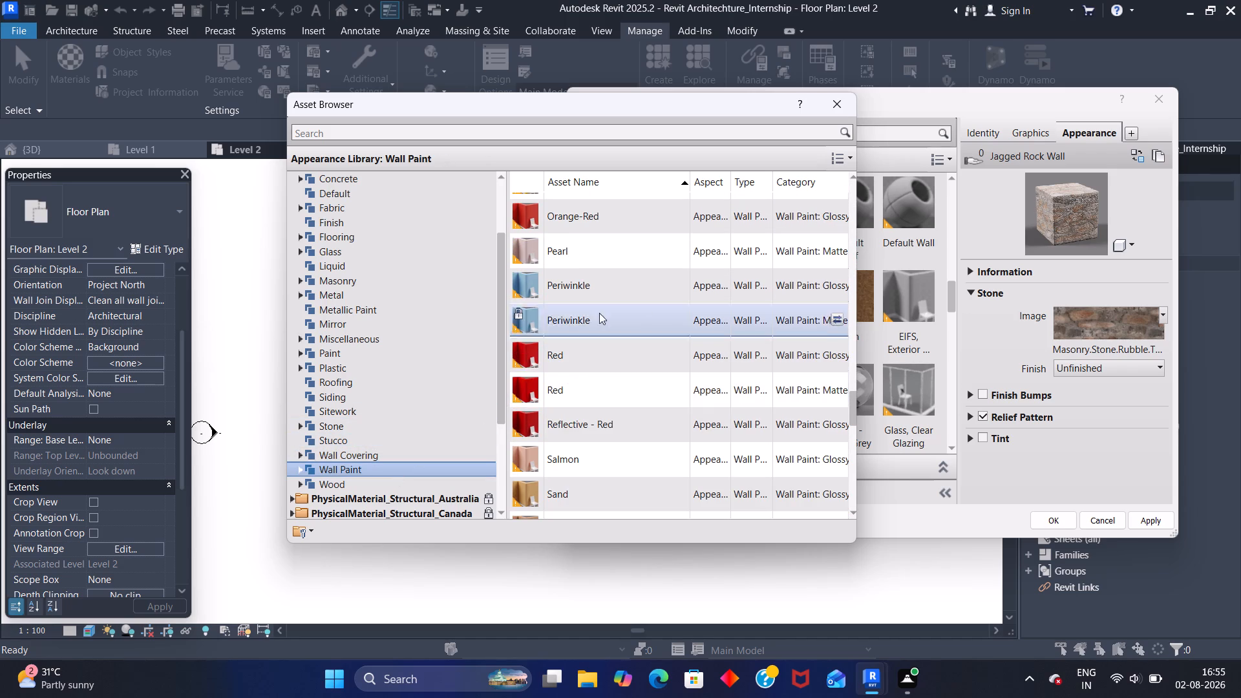
scroll(594, 251, "down", 1)
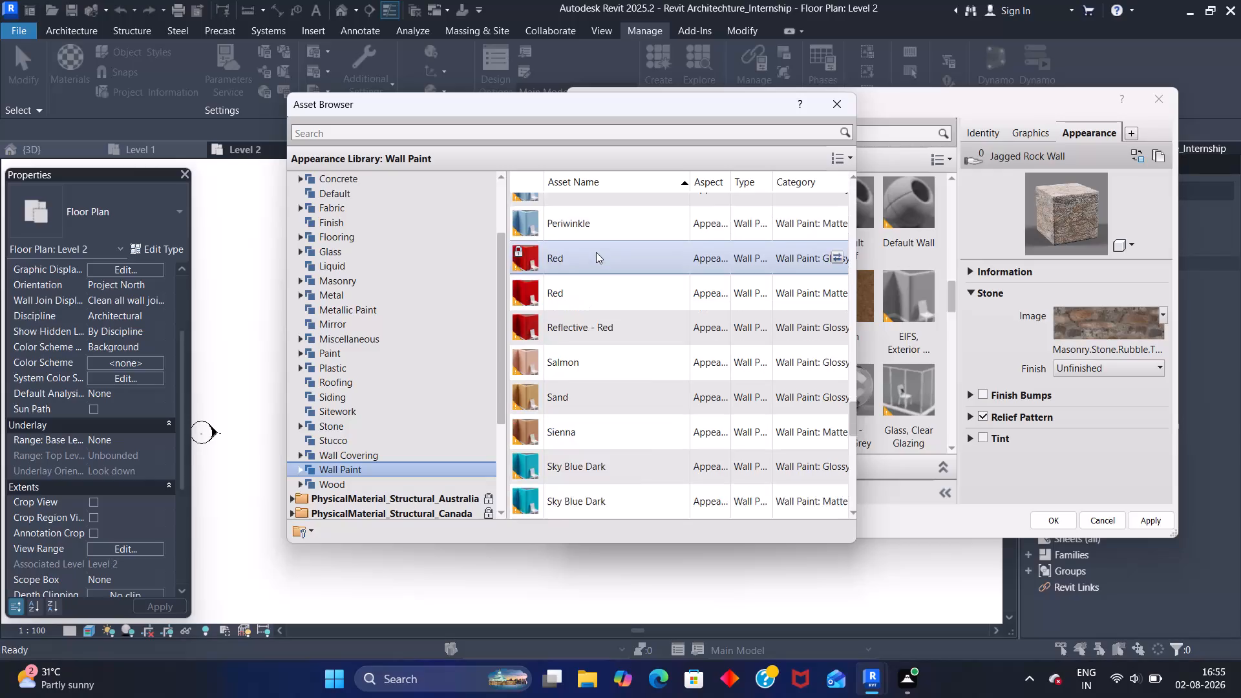
scroll(596, 252, "down", 3)
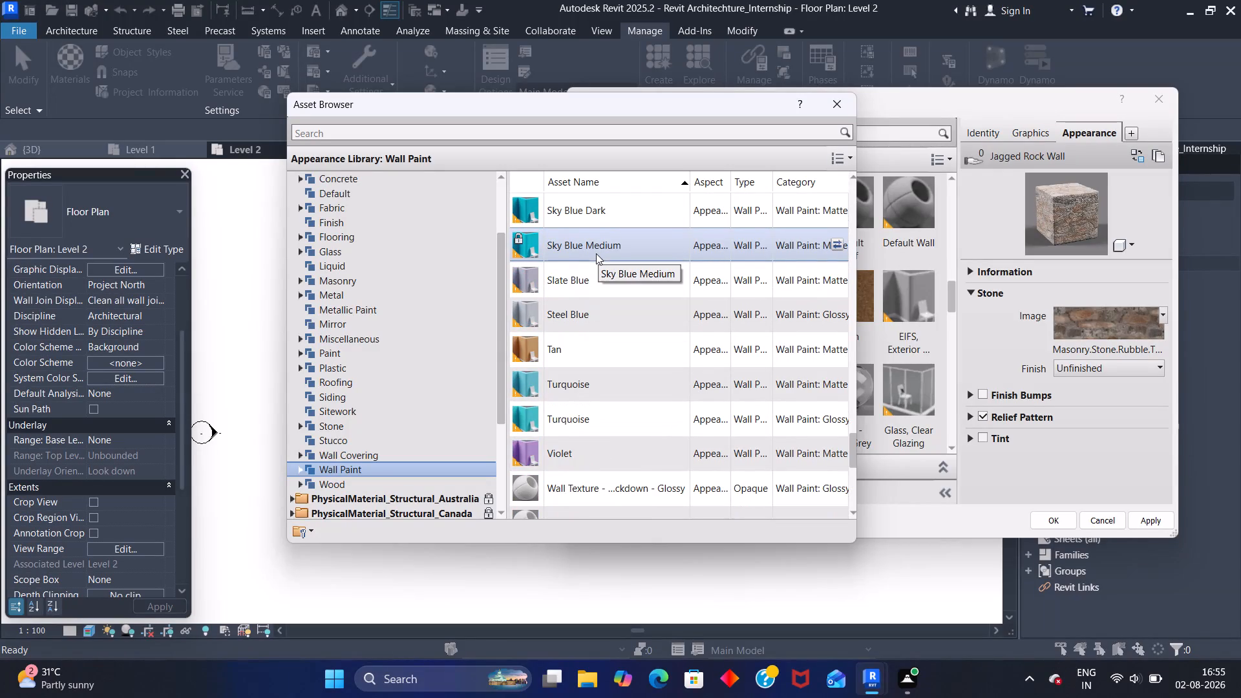
scroll(595, 291, "down", 5)
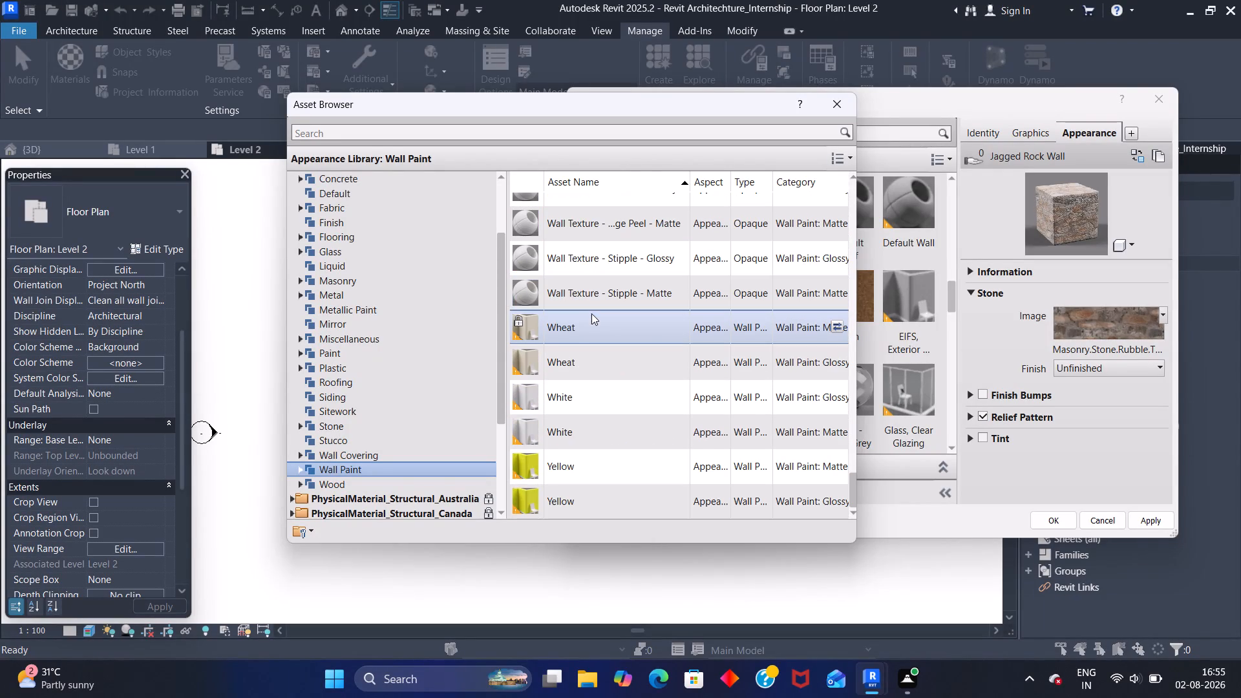
scroll(591, 313, "down", 7)
scroll(575, 368, "down", 3)
scroll(574, 433, "down", 3)
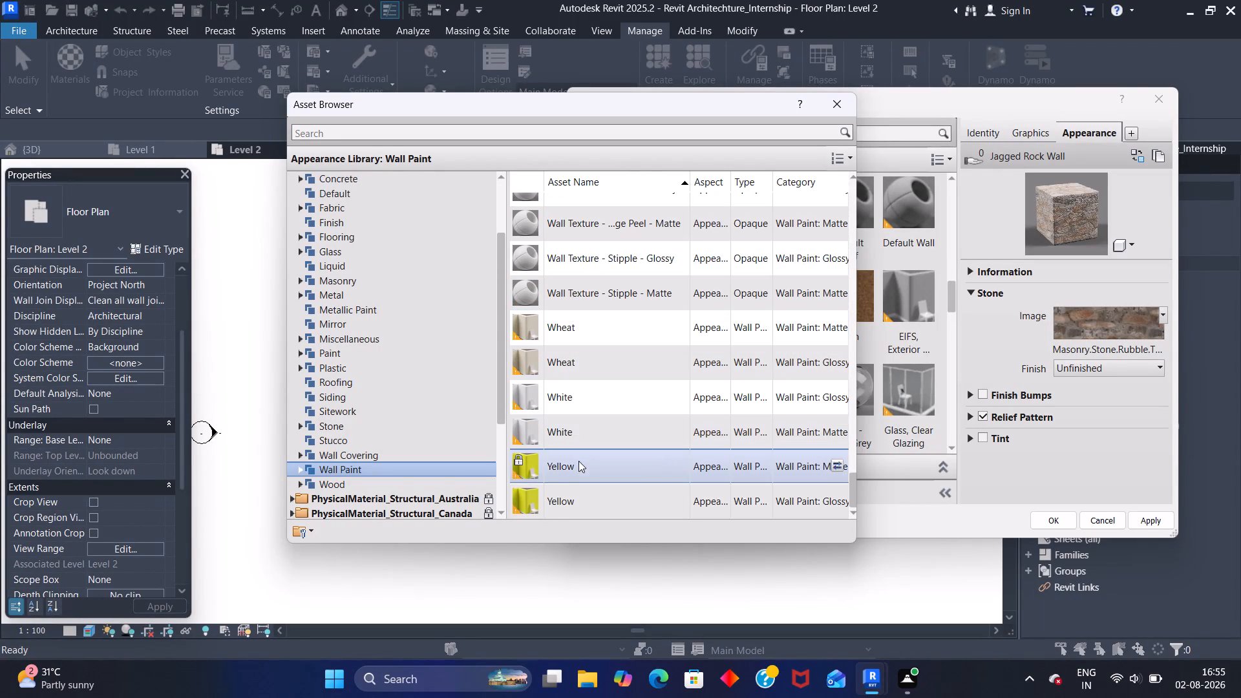
scroll(578, 461, "down", 1)
Examine the Wood category of the Appearance Library for a suitable exterior wall appearance.
left_click(427, 482)
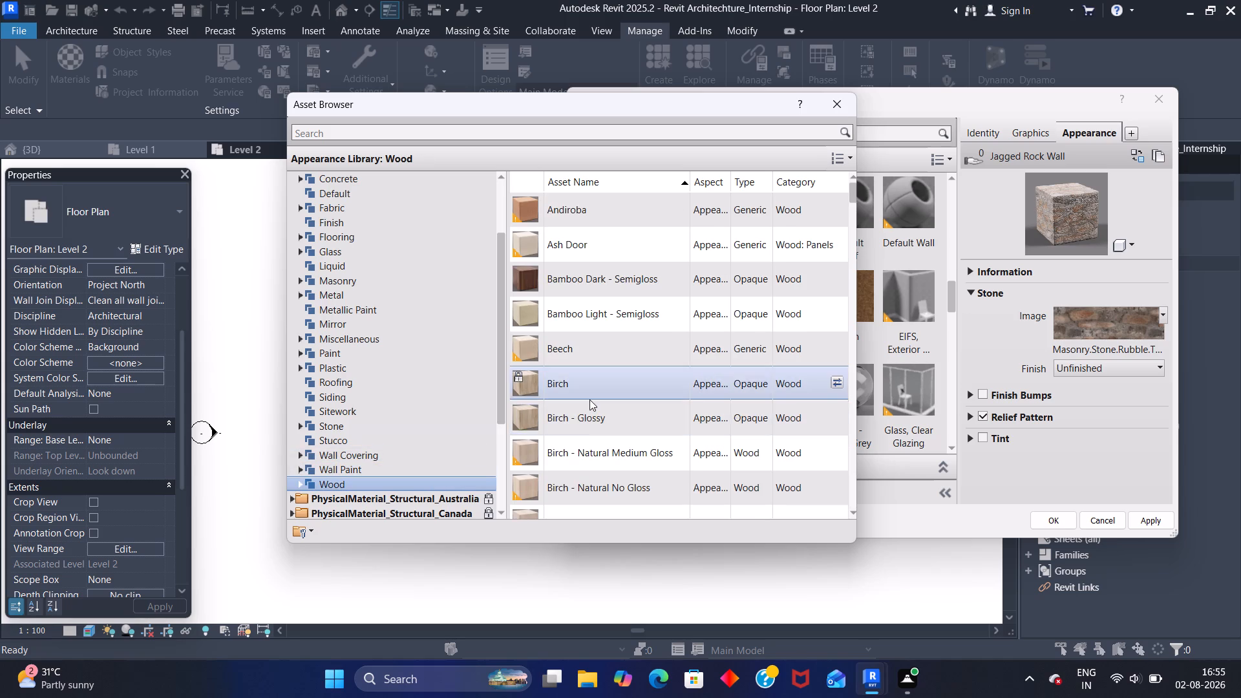
scroll(589, 399, "down", 2)
scroll(590, 399, "up", 6)
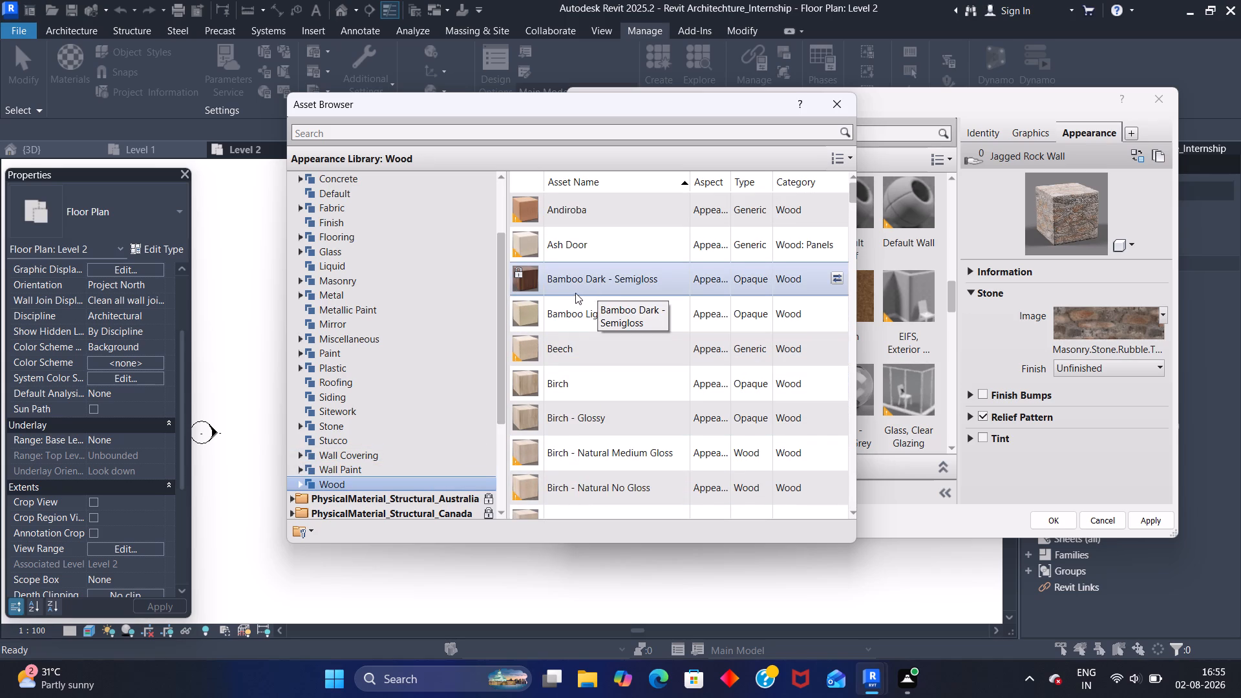
scroll(578, 306, "down", 7)
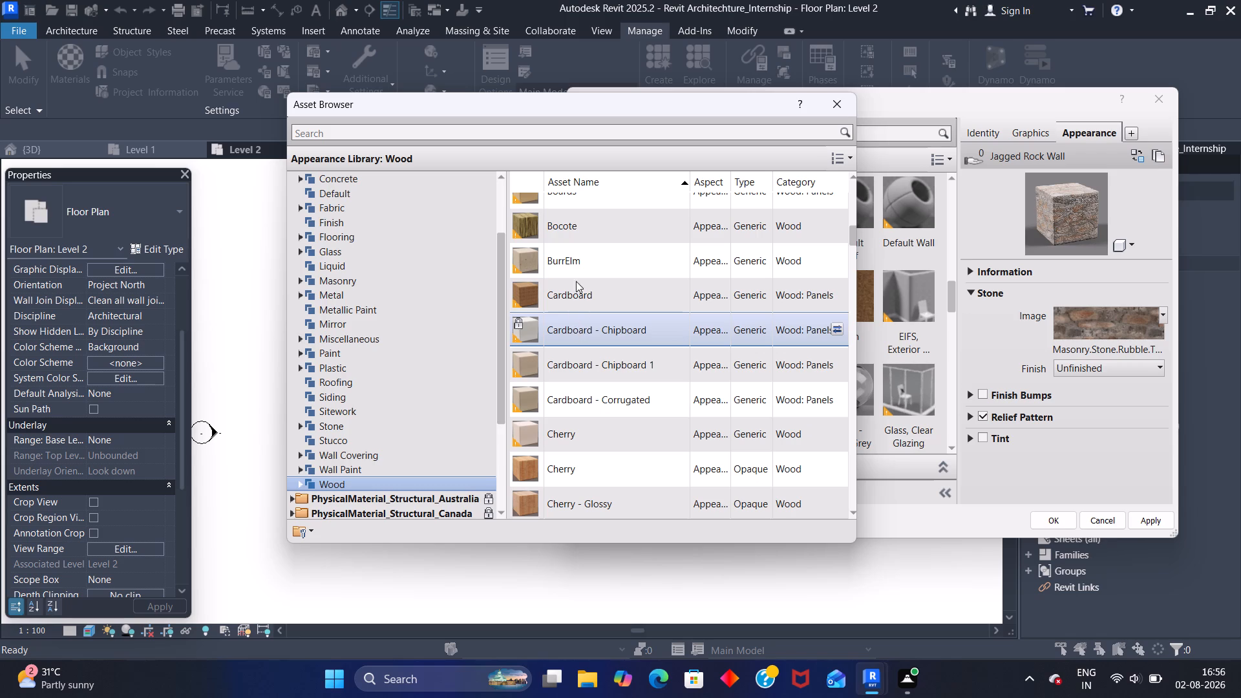
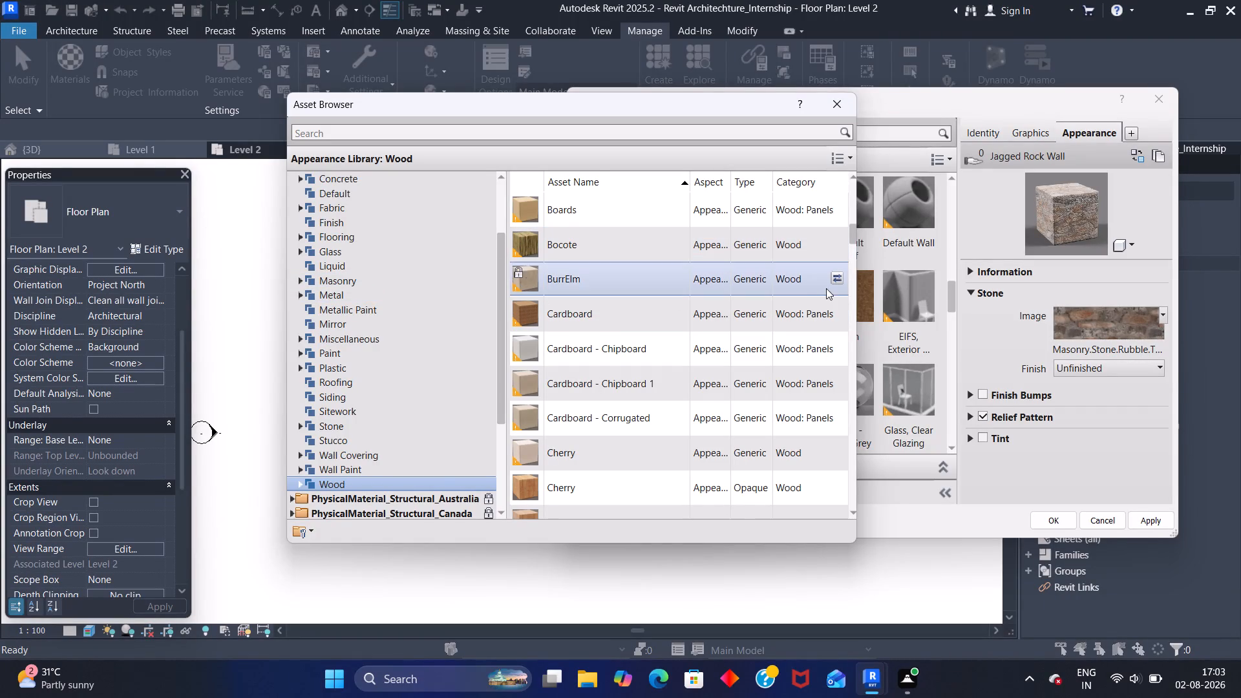
Apply the Jagged Rock Wall appearance to the exterior wall material and close the material editor without saving the project.
left_click(1149, 524)
left_click(1057, 521)
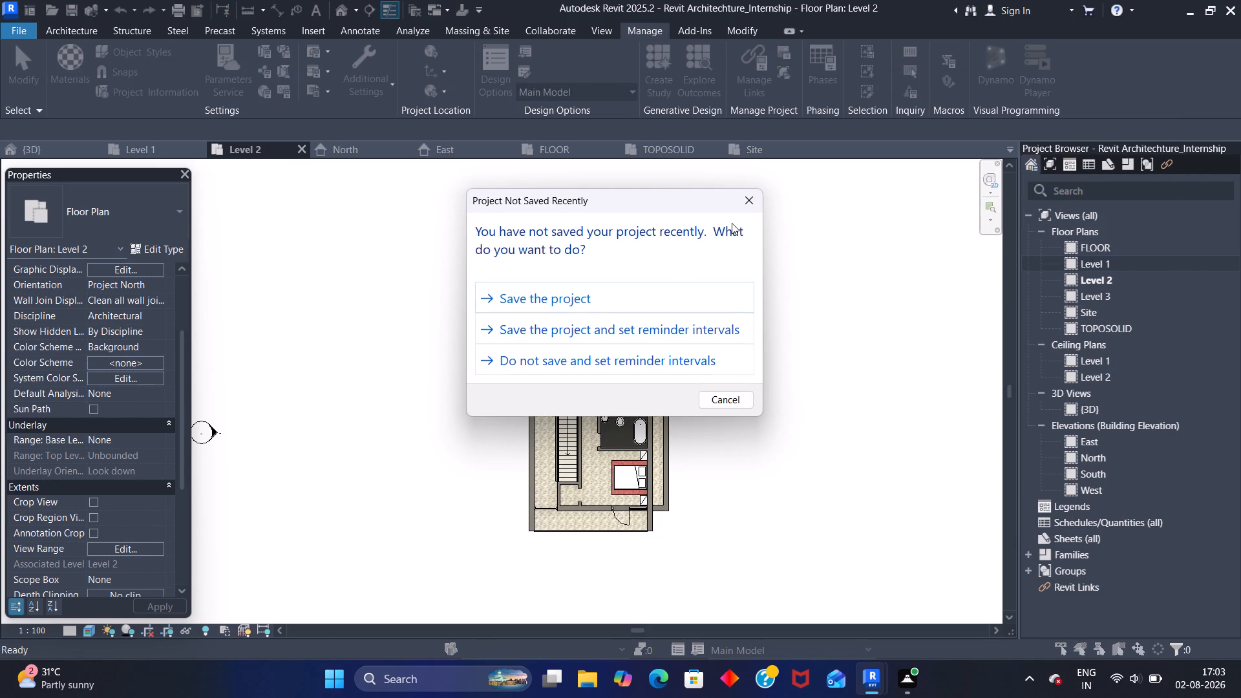
left_click(745, 200)
In the 3D view, paint the outer face of the rear boundary wall beside the planting bed with the exterior wall material.
left_click(51, 145)
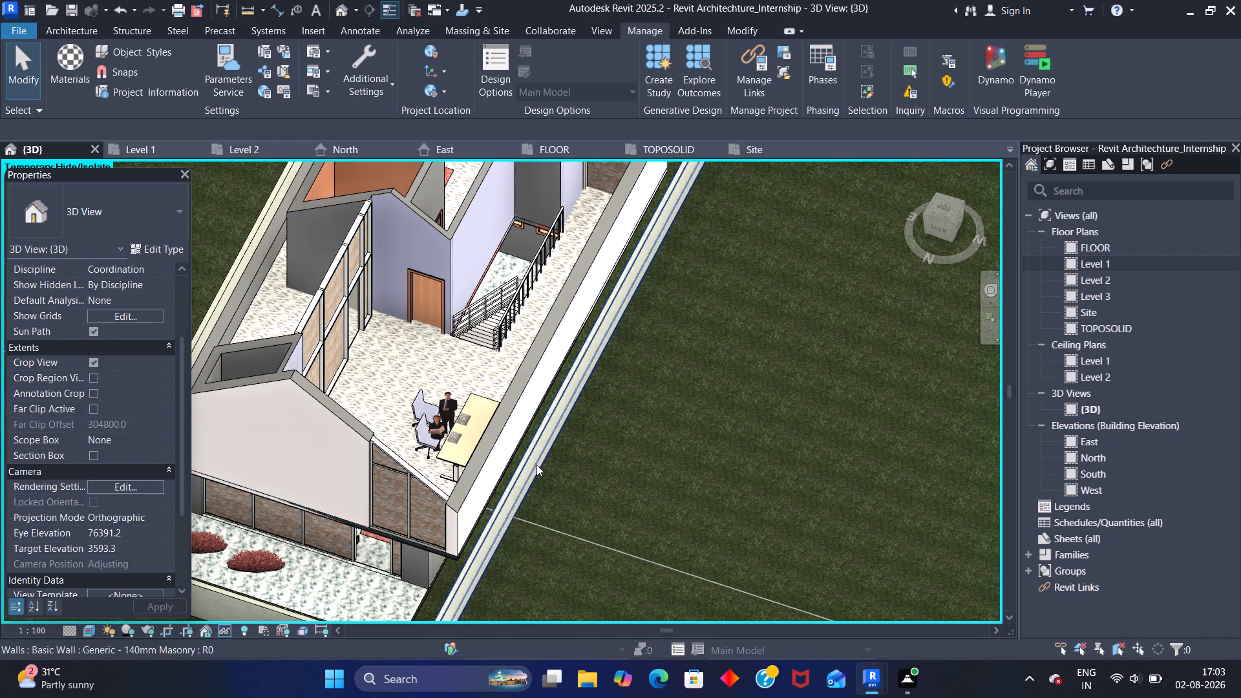
middle_click_drag(559, 478, 593, 325)
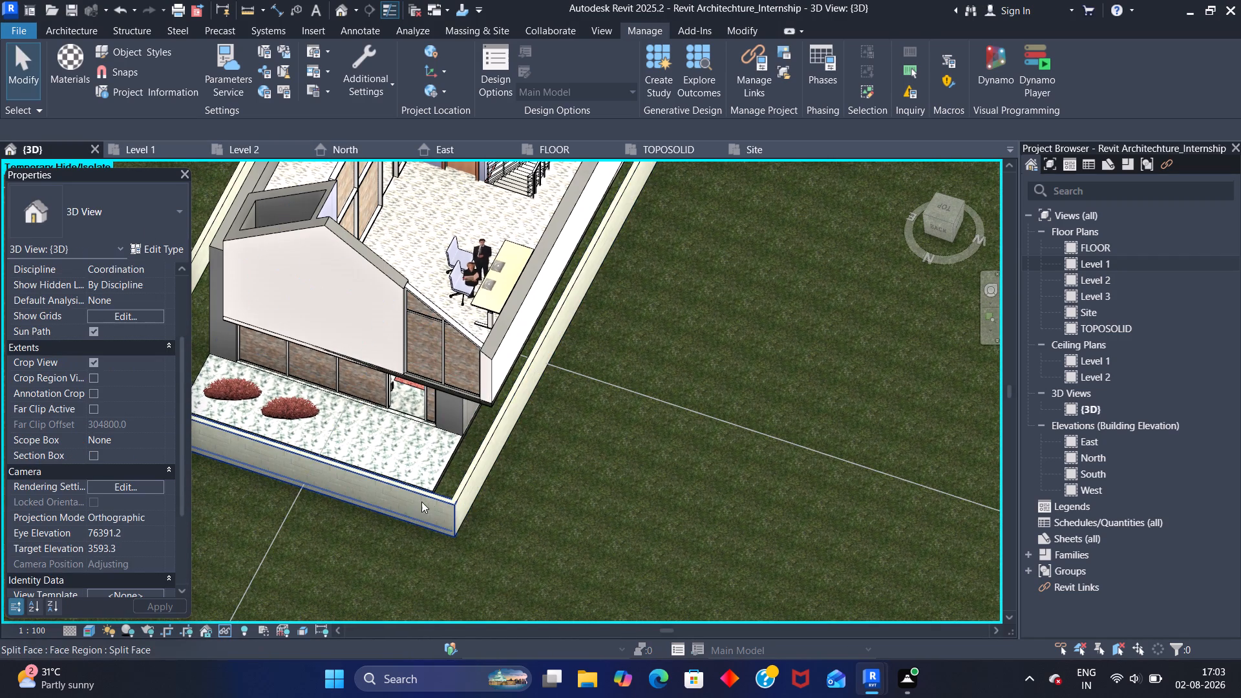
middle_click_drag(389, 531, 413, 487)
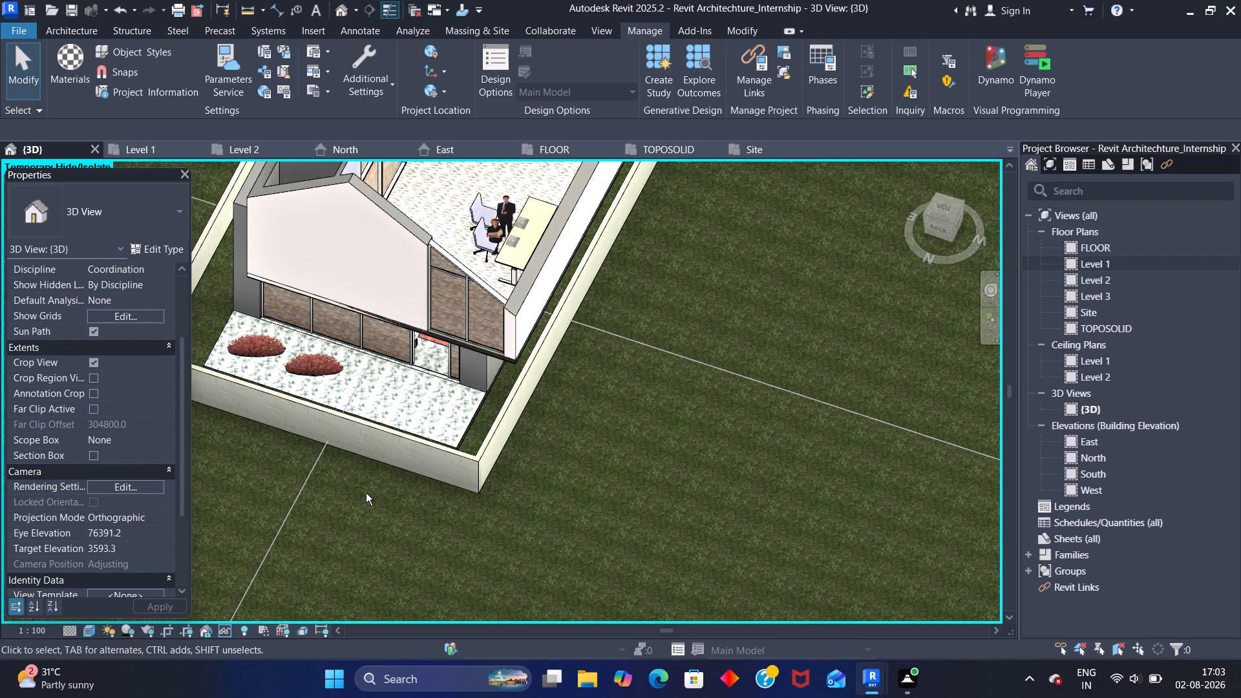
middle_click_drag(366, 493, 392, 374, "shift")
middle_click_drag(326, 458, 356, 403, "shift")
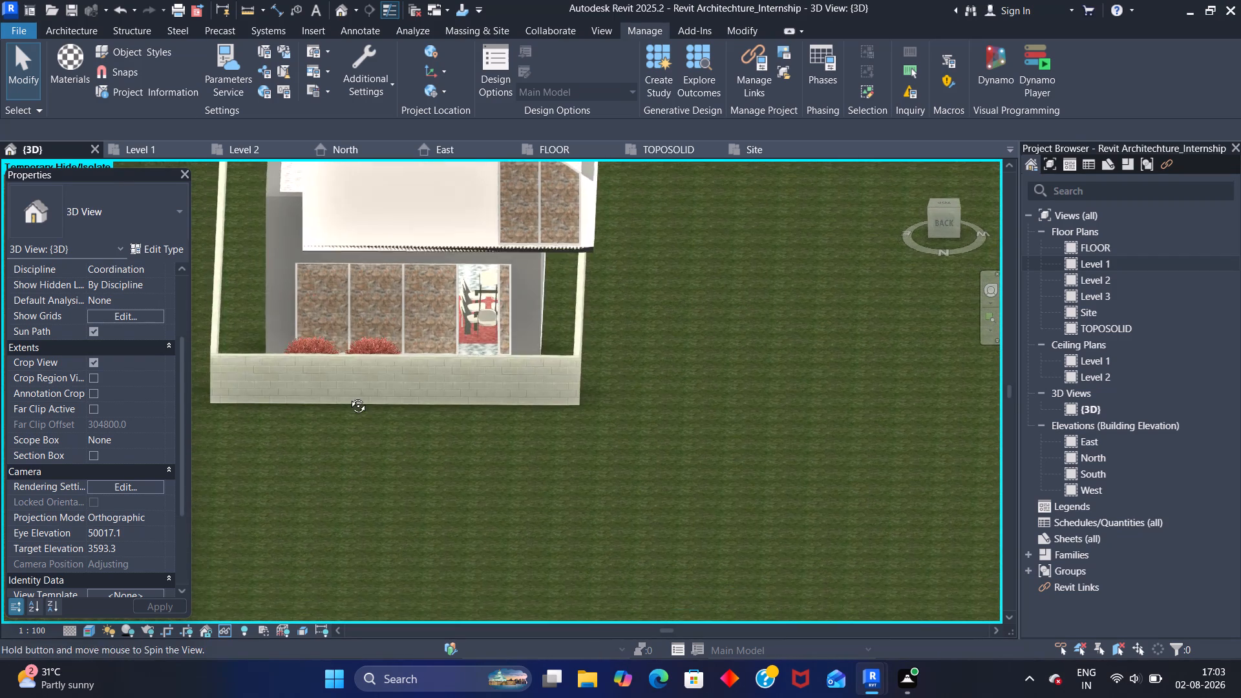
left_click(733, 32)
left_click(248, 70)
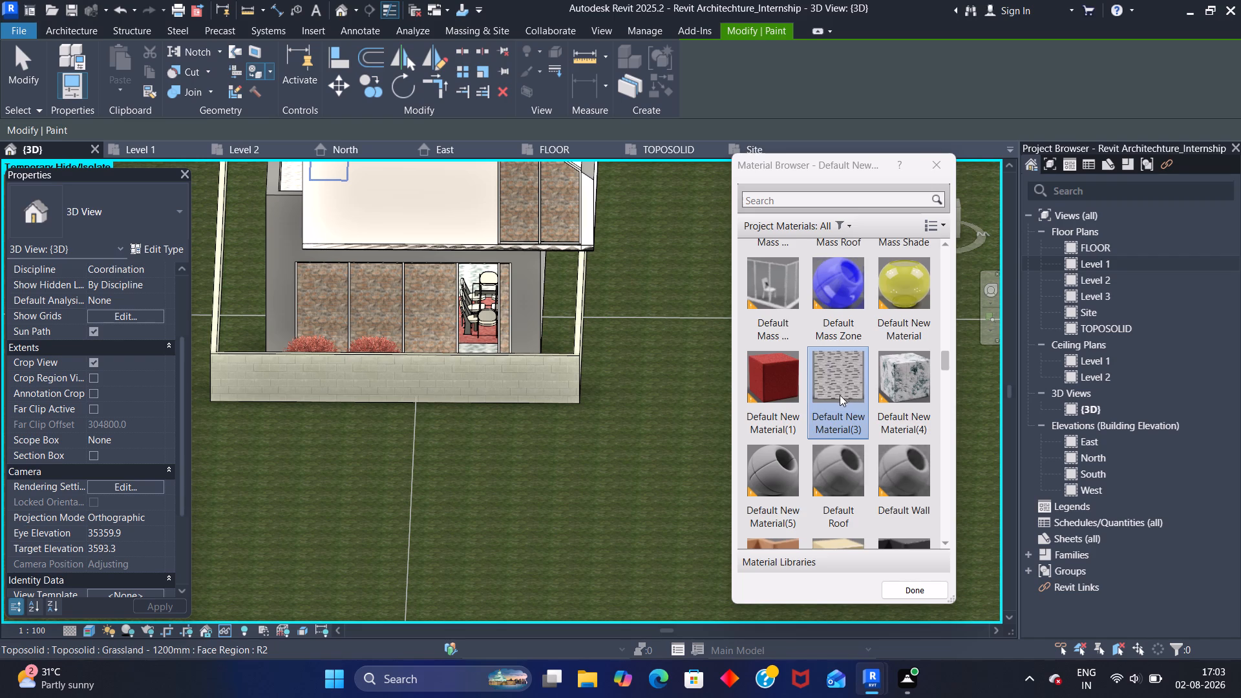
scroll(834, 397, "down", 1)
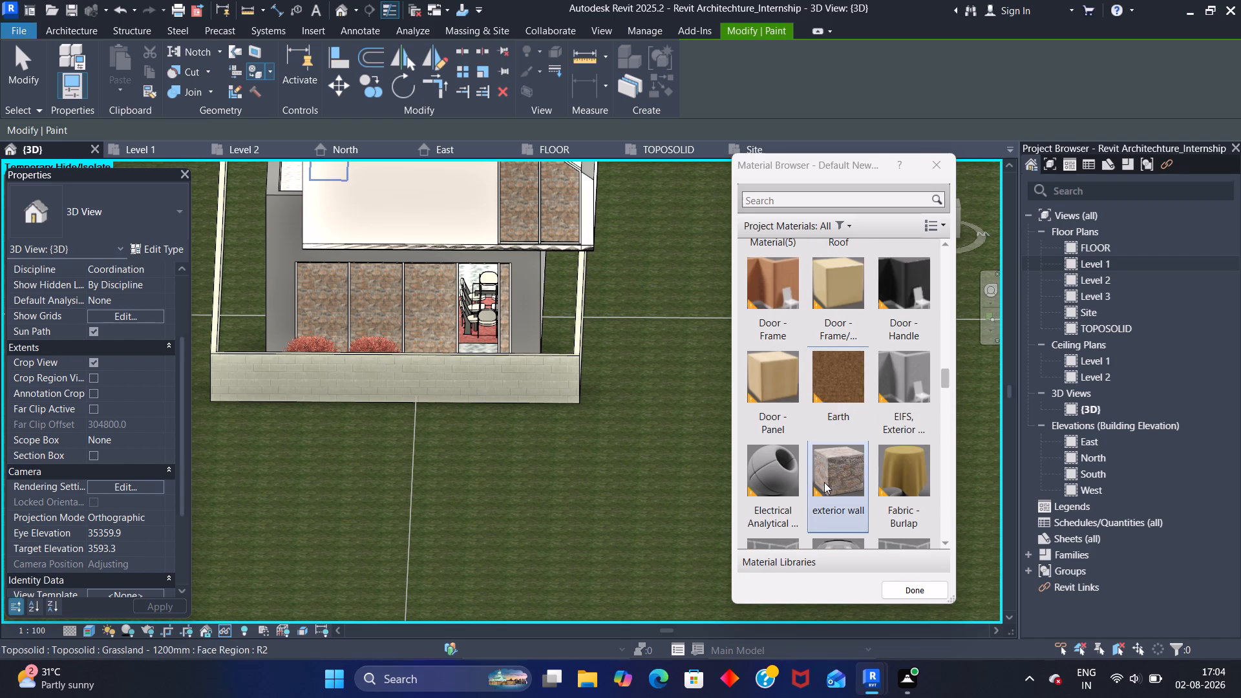
left_click(825, 483)
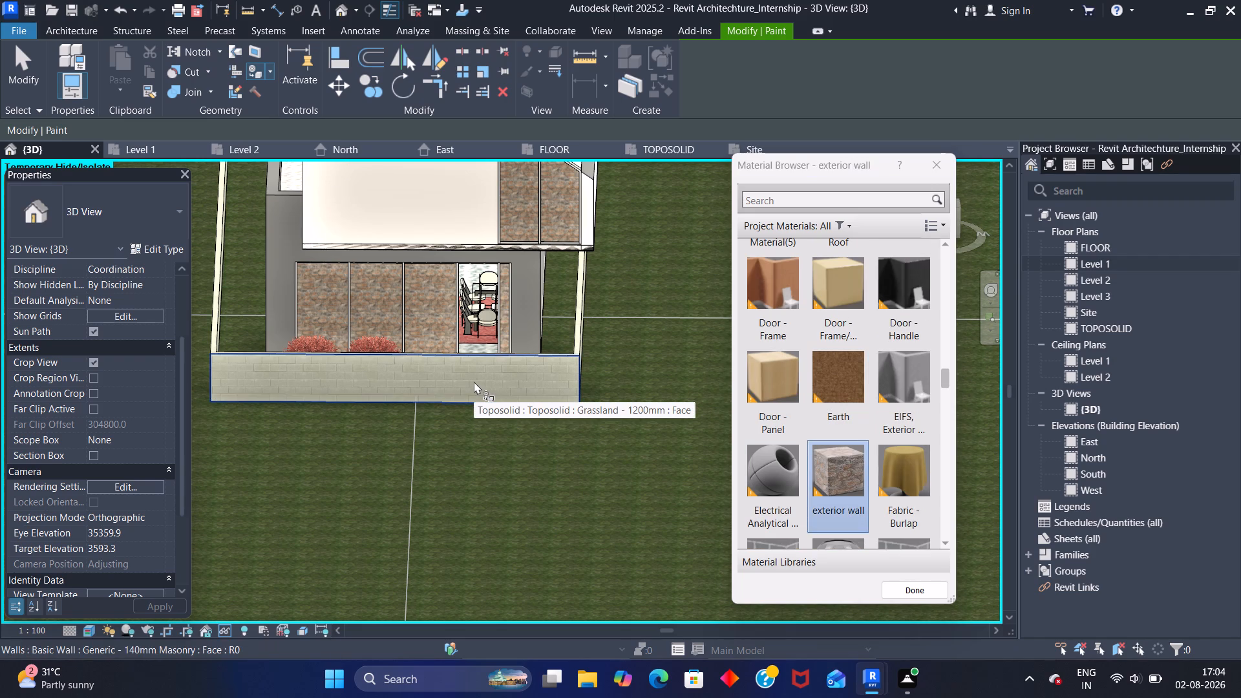
left_click(474, 381)
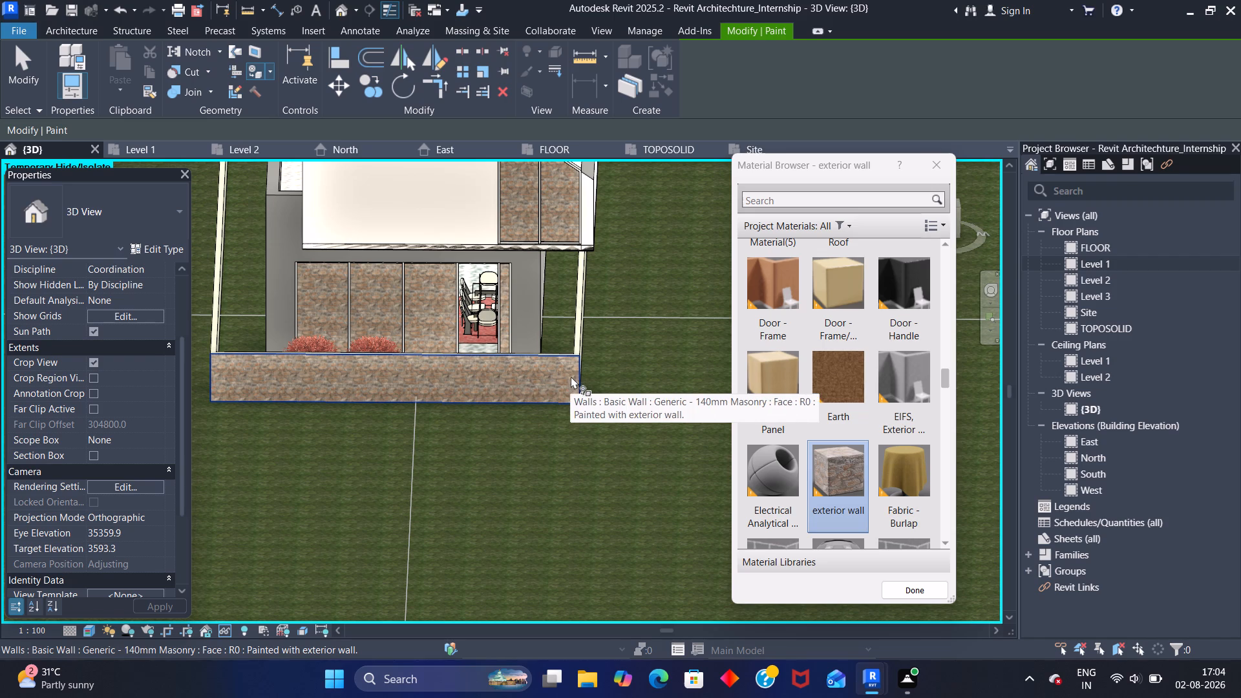
Paint the outer faces of both long side boundary walls and the longer front boundary wall with the exterior wall material.
scroll(421, 316, "up", 11)
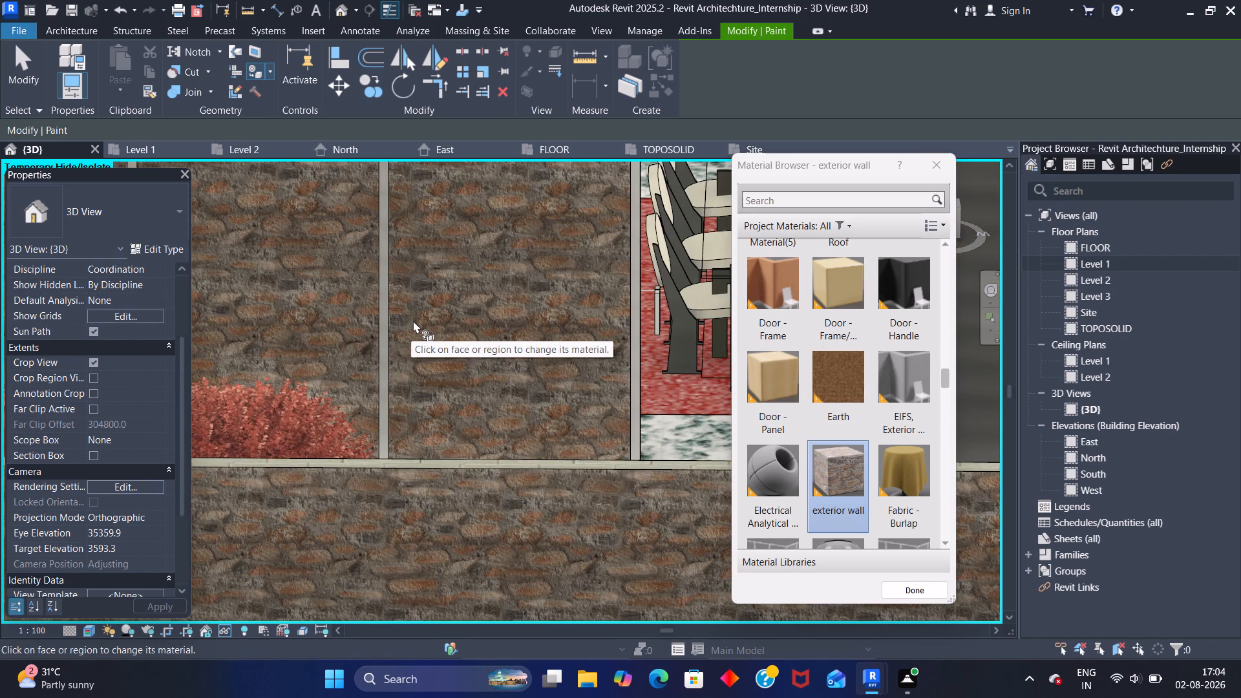
scroll(413, 322, "down", 7)
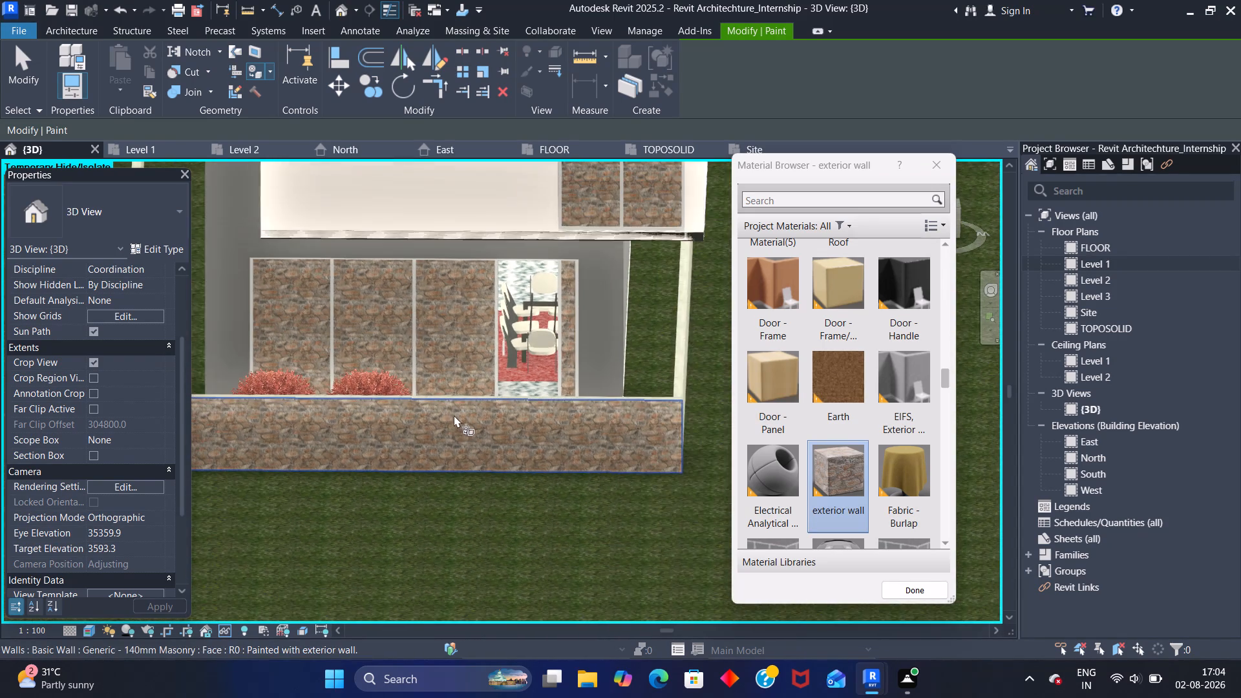
scroll(454, 415, "down", 2)
scroll(617, 474, "down", 1, "shift")
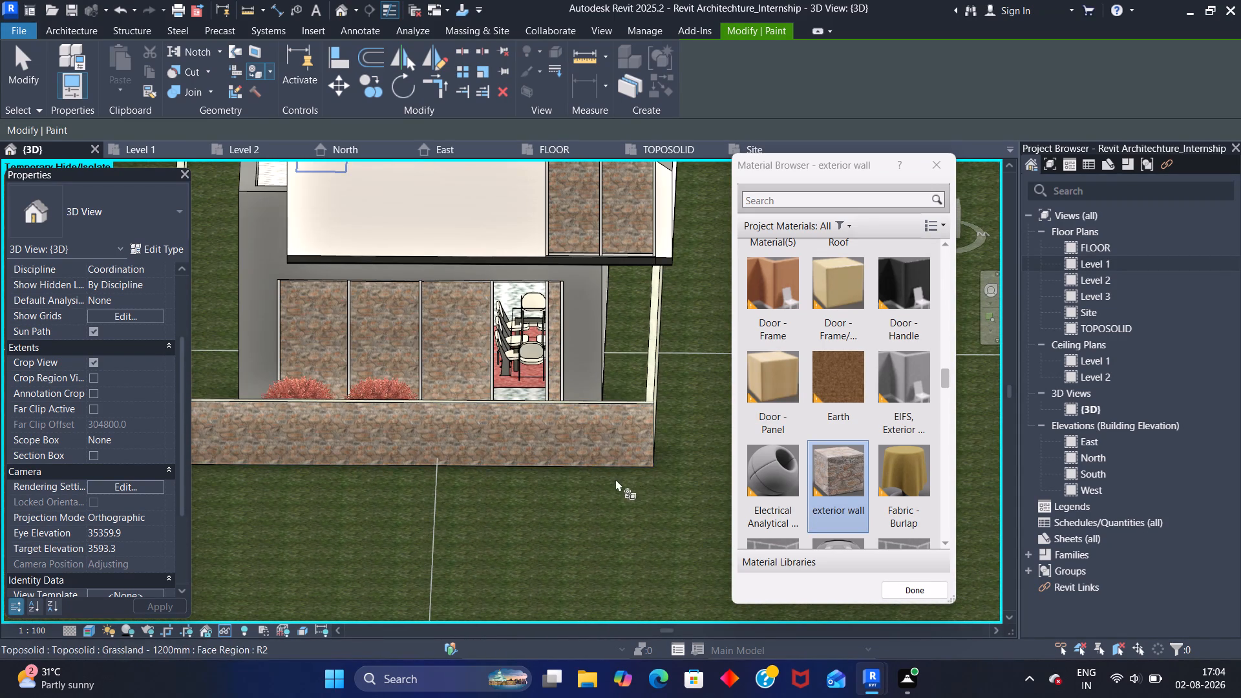
middle_click_drag(605, 490, 461, 502, "shift")
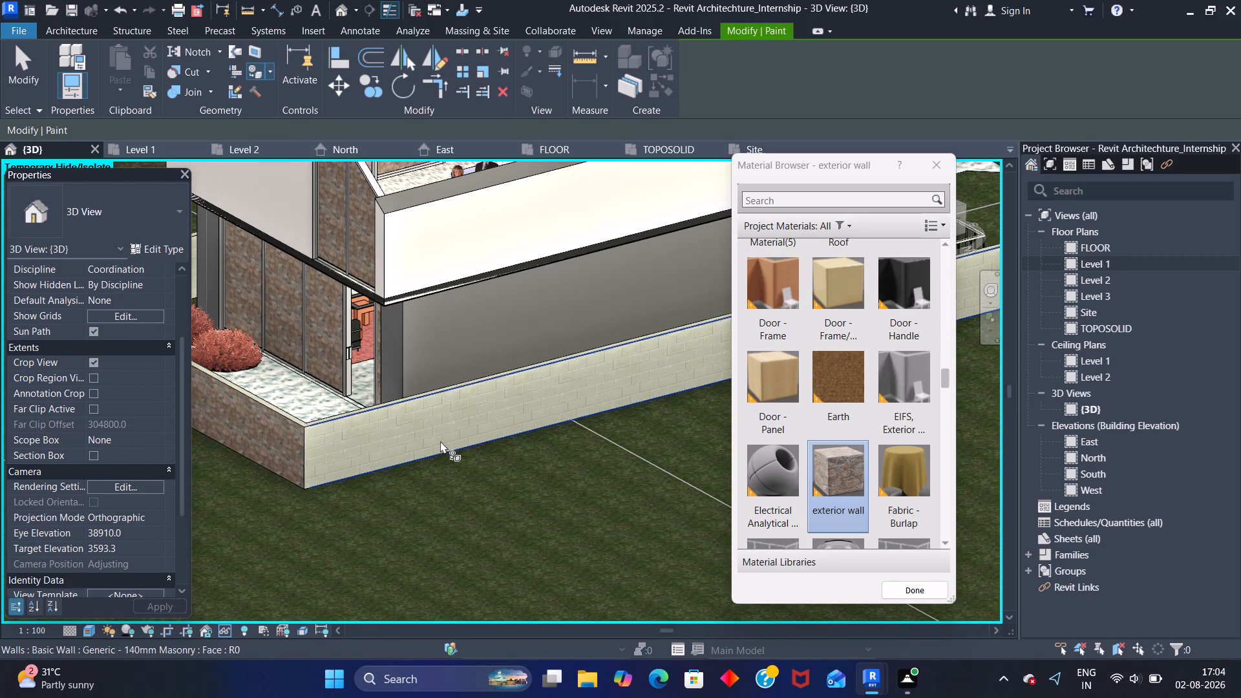
left_click(417, 433)
middle_click_drag(597, 443, 563, 452, "shift")
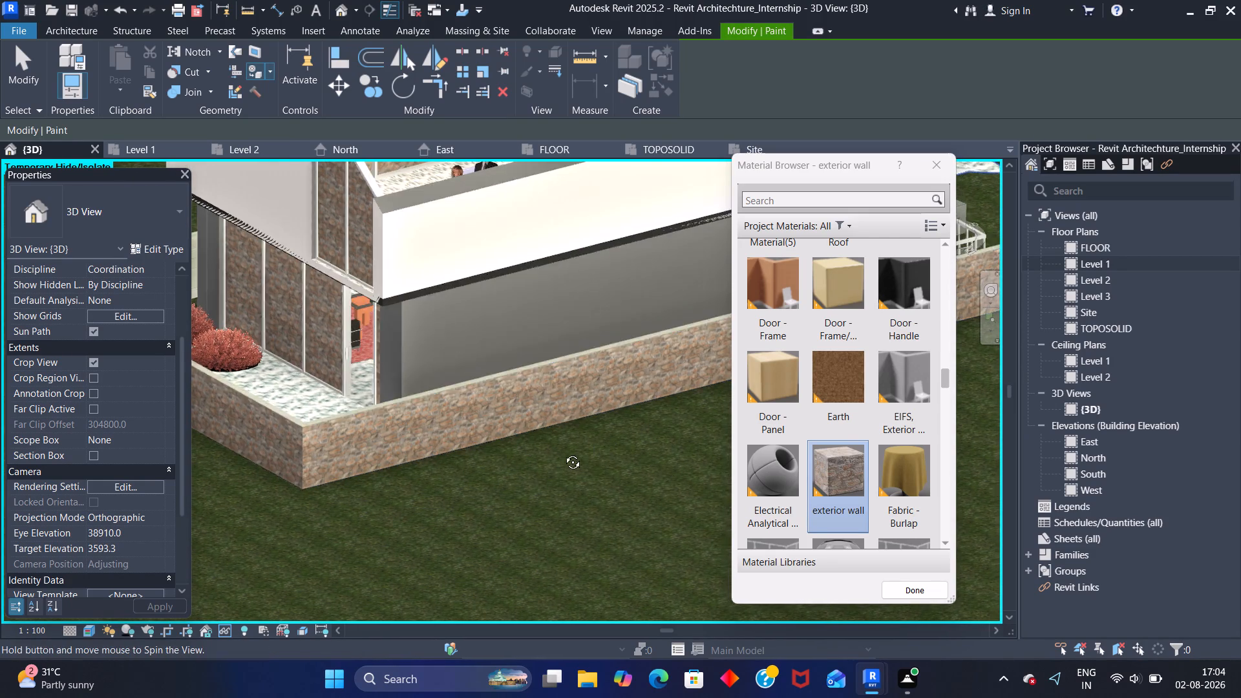
middle_click_drag(563, 452, 344, 426, "shift")
middle_click_drag(461, 505, 229, 320)
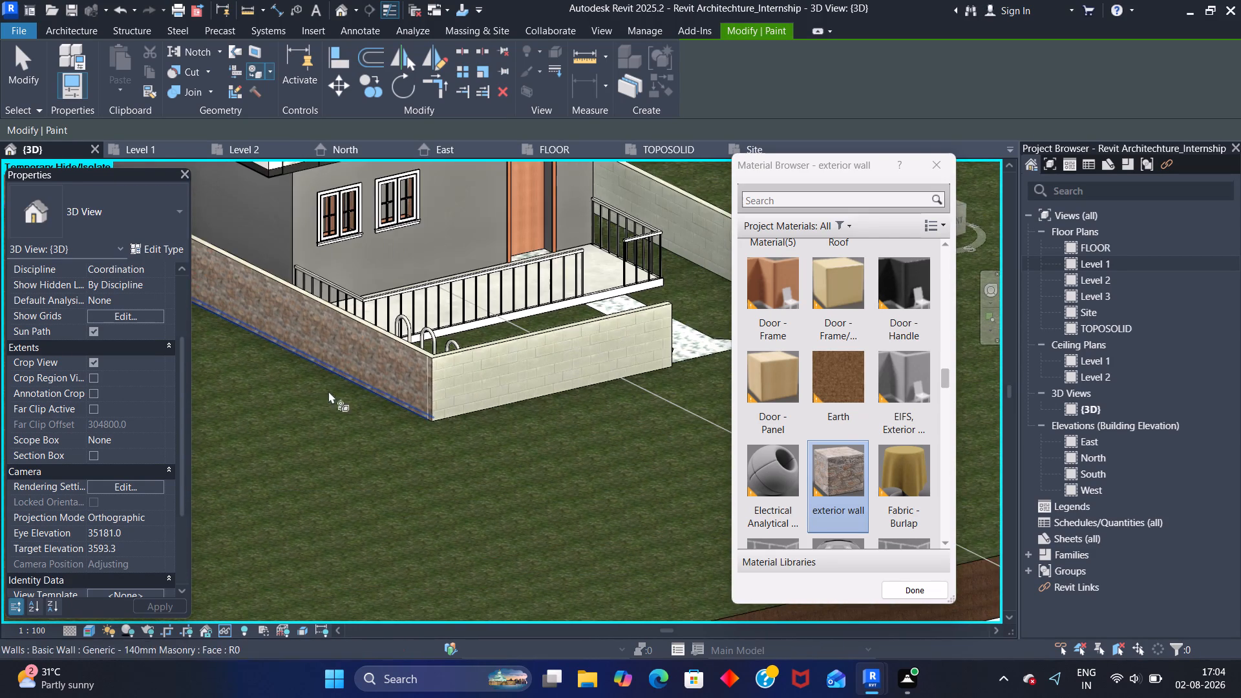
left_click(452, 393)
middle_click_drag(550, 379, 365, 394, "shift")
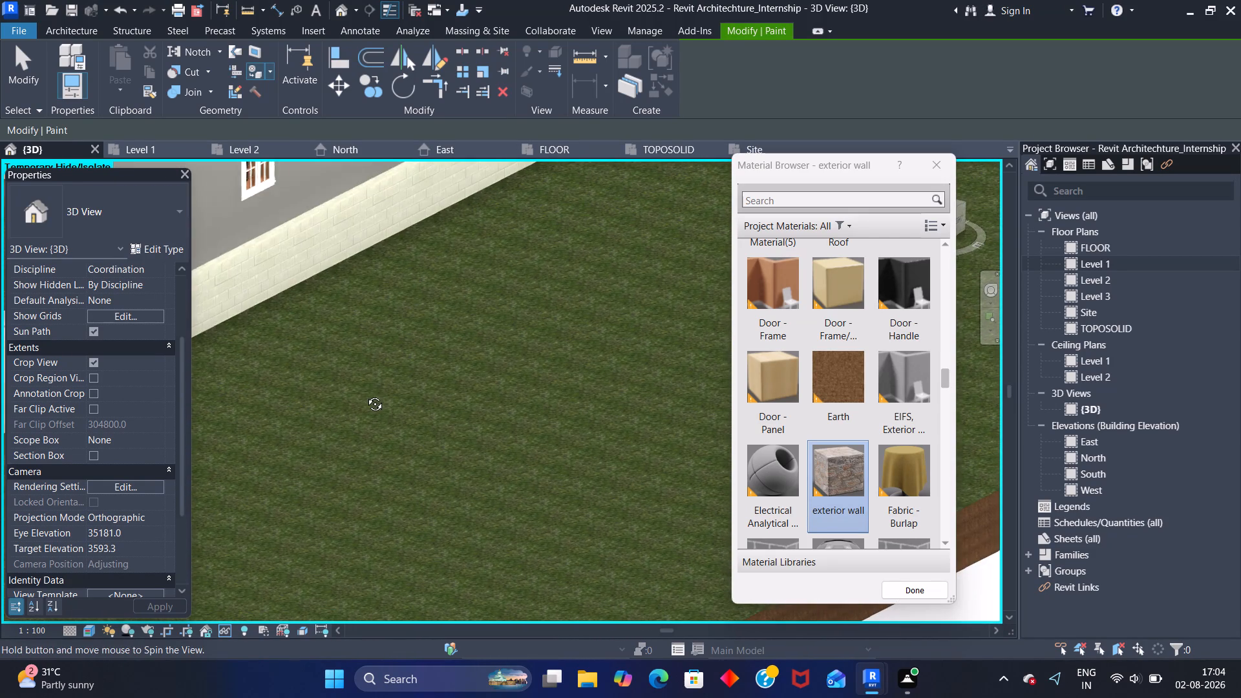
middle_click_drag(365, 394, 365, 395, "shift")
left_click(279, 267)
Paint the inner face and top of the side boundary wall nearest the entrance path with the exterior wall material.
middle_click_drag(255, 290, 412, 346, "shift")
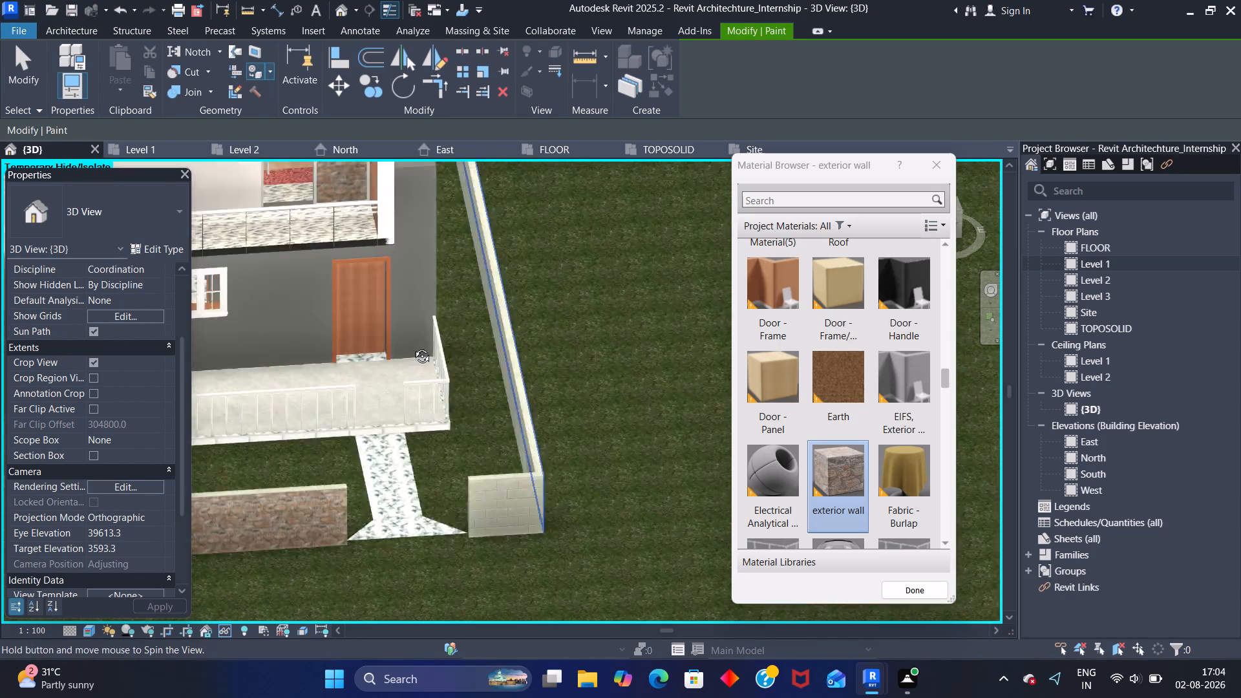
middle_click_drag(412, 346, 458, 349, "shift")
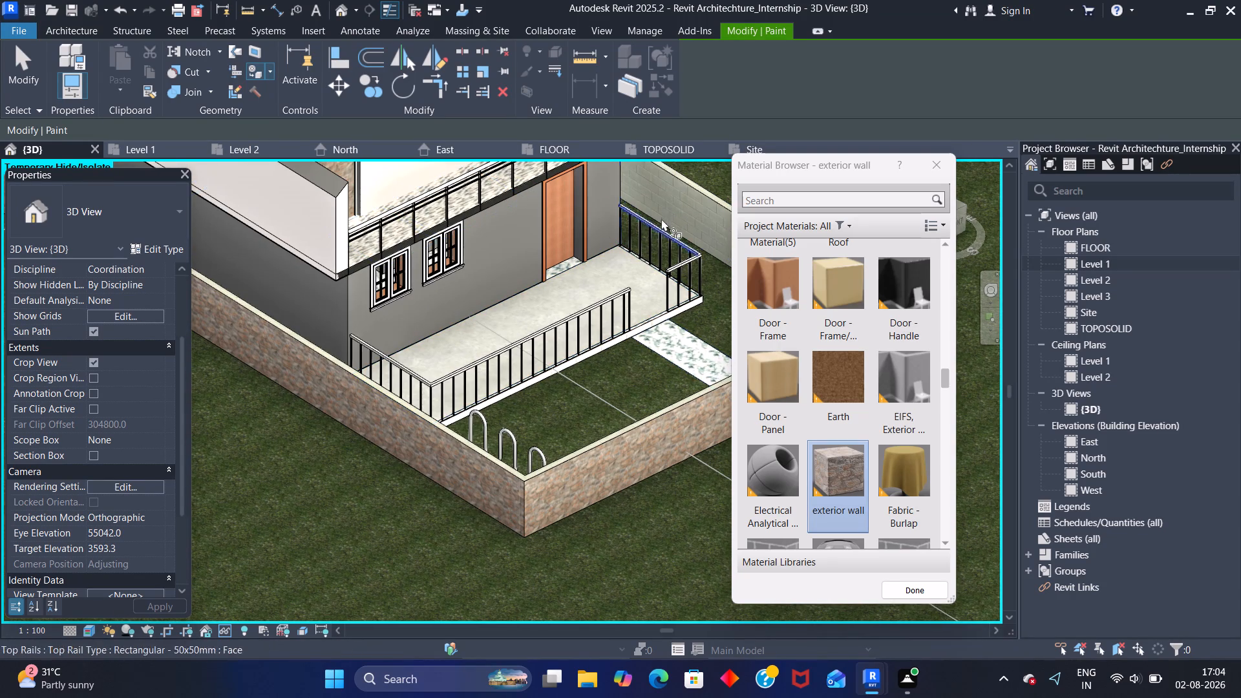
left_click(679, 204)
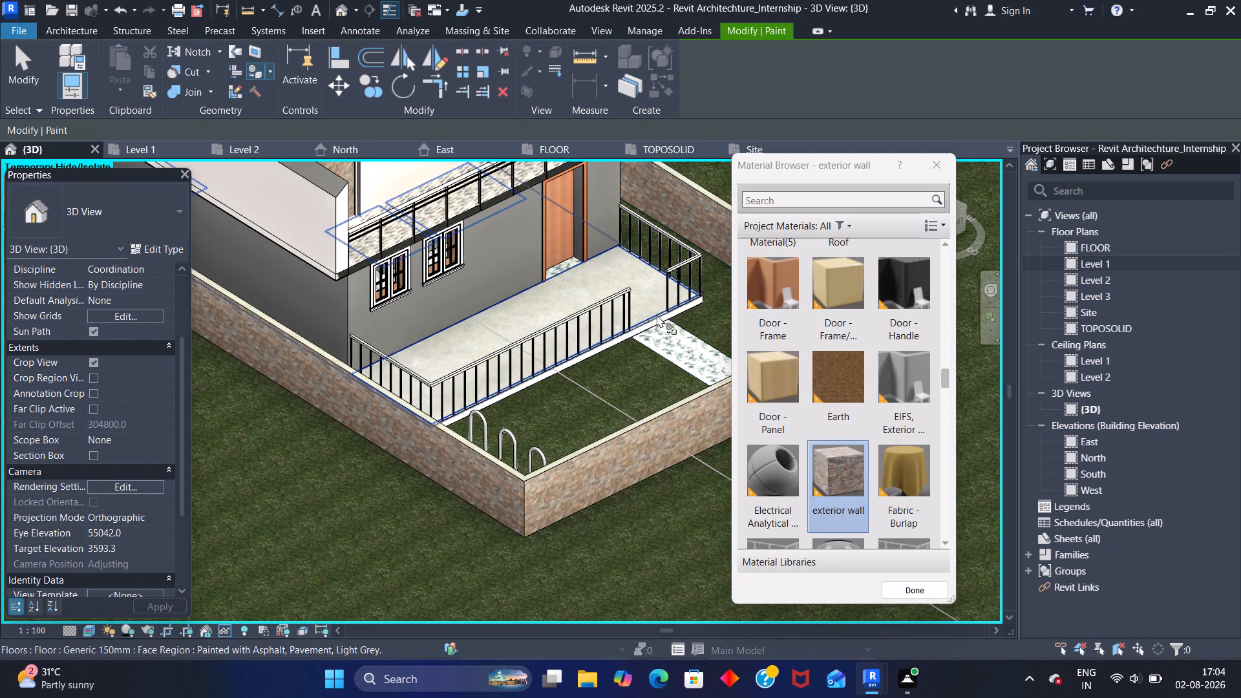
middle_click_drag(665, 318, 542, 376, "shift")
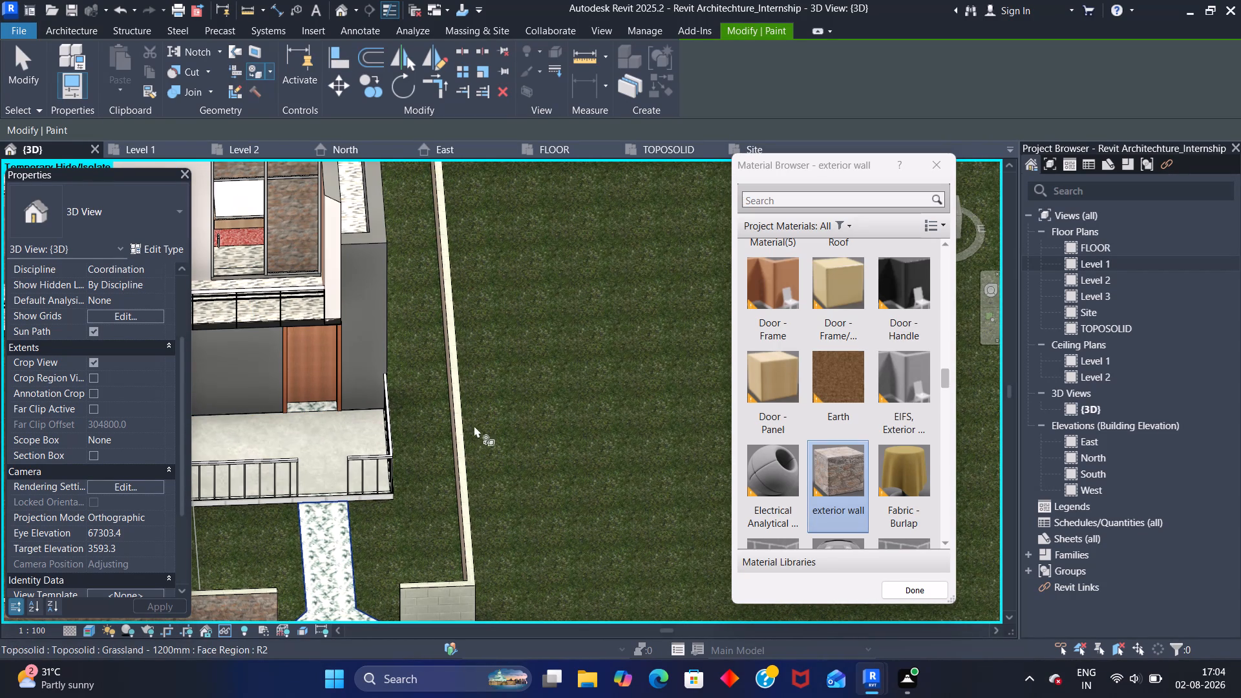
left_click(461, 432)
scroll(465, 485, "up", 6)
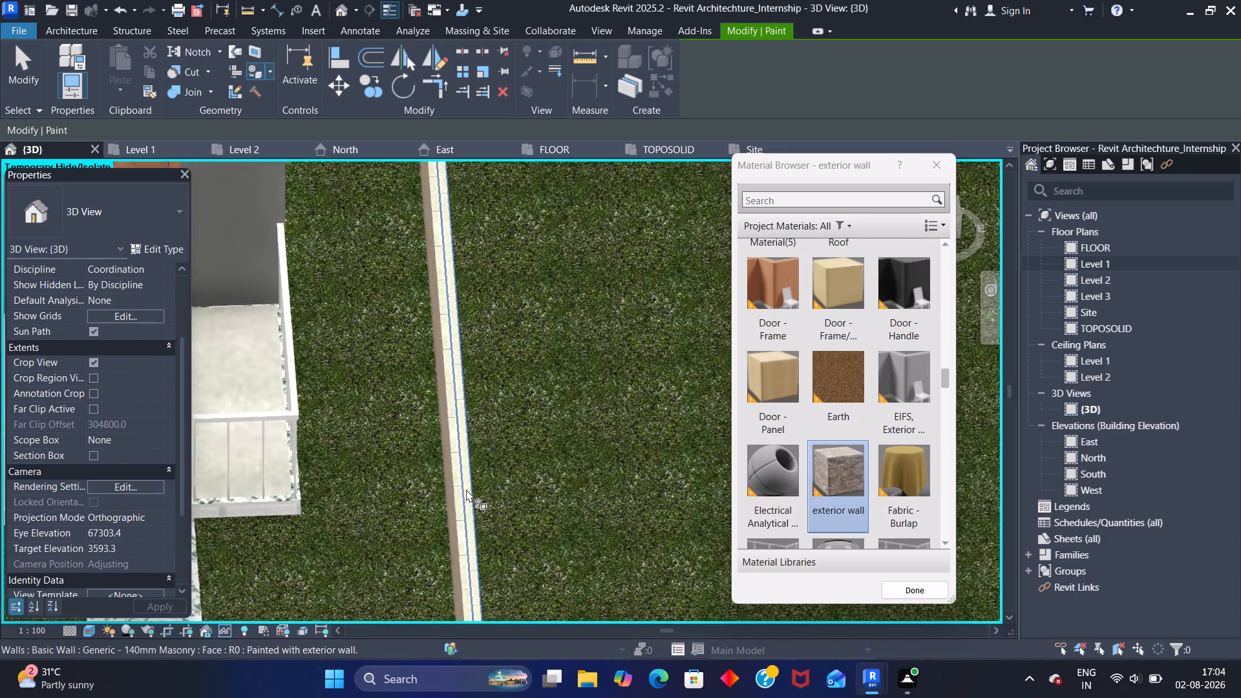
scroll(466, 489, "up", 2)
left_click(458, 480)
Paint the outer face and top of the short front boundary wall beside the entrance path with the exterior wall material.
scroll(461, 479, "down", 4)
middle_click_drag(467, 494, 515, 326)
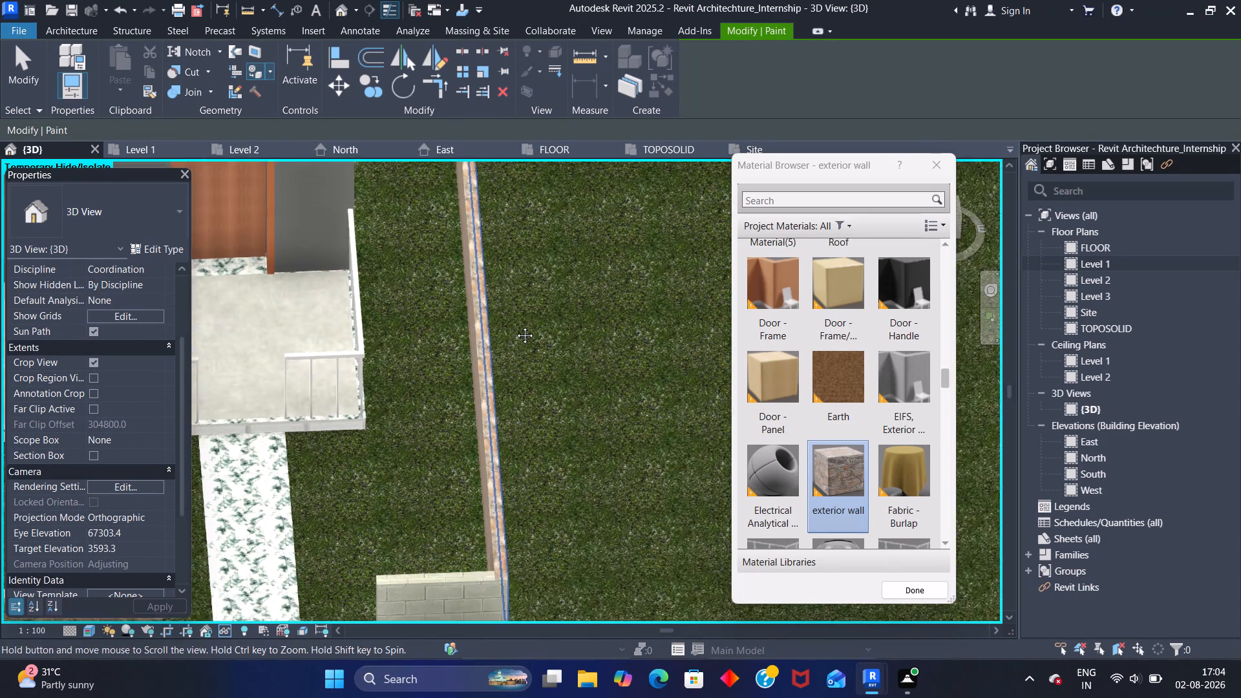
middle_click_drag(515, 326, 513, 286)
left_click(447, 463)
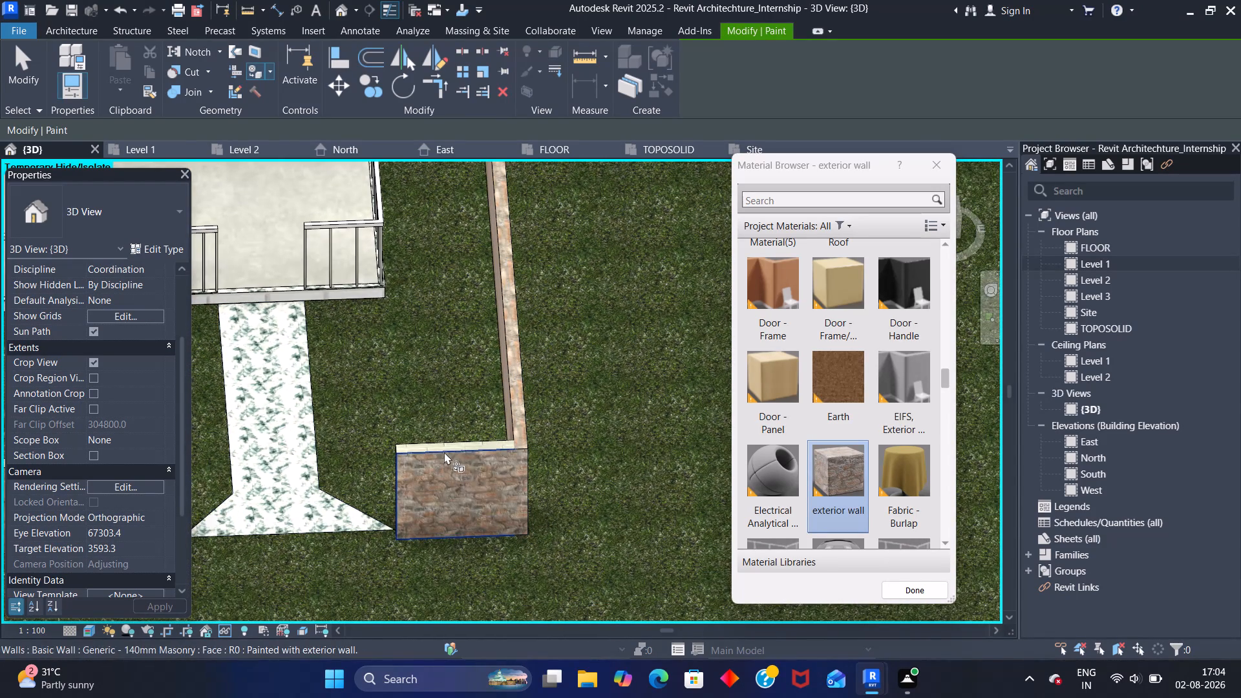
scroll(448, 445, "up", 7)
left_click(444, 445)
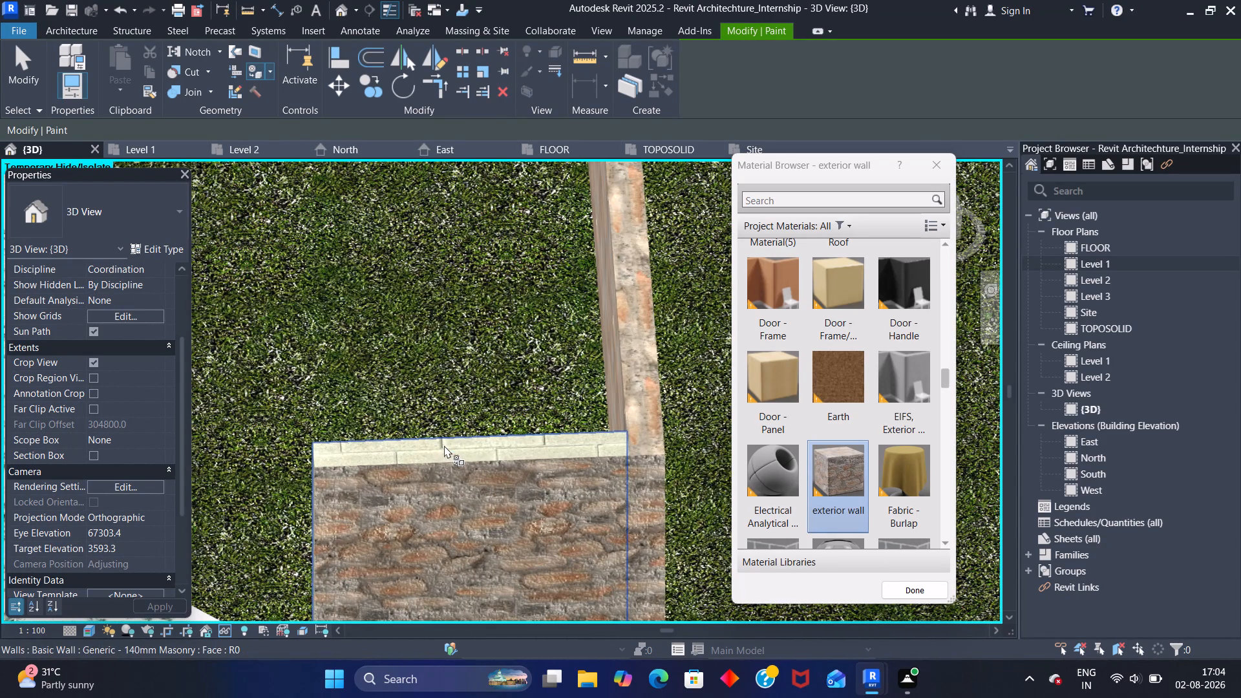
left_click(447, 447)
Paint the tops of the longer front boundary wall and its adjoining side wall with the exterior wall material.
scroll(444, 446, "down", 4)
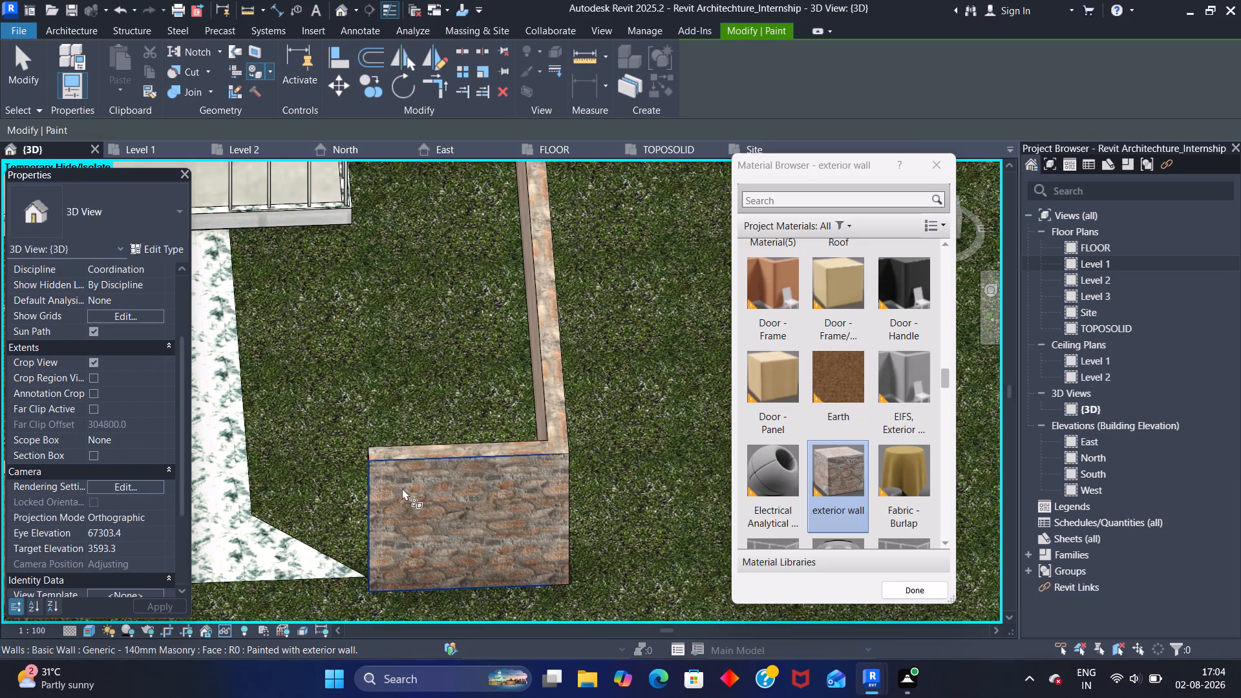
middle_click_drag(398, 487, 470, 480)
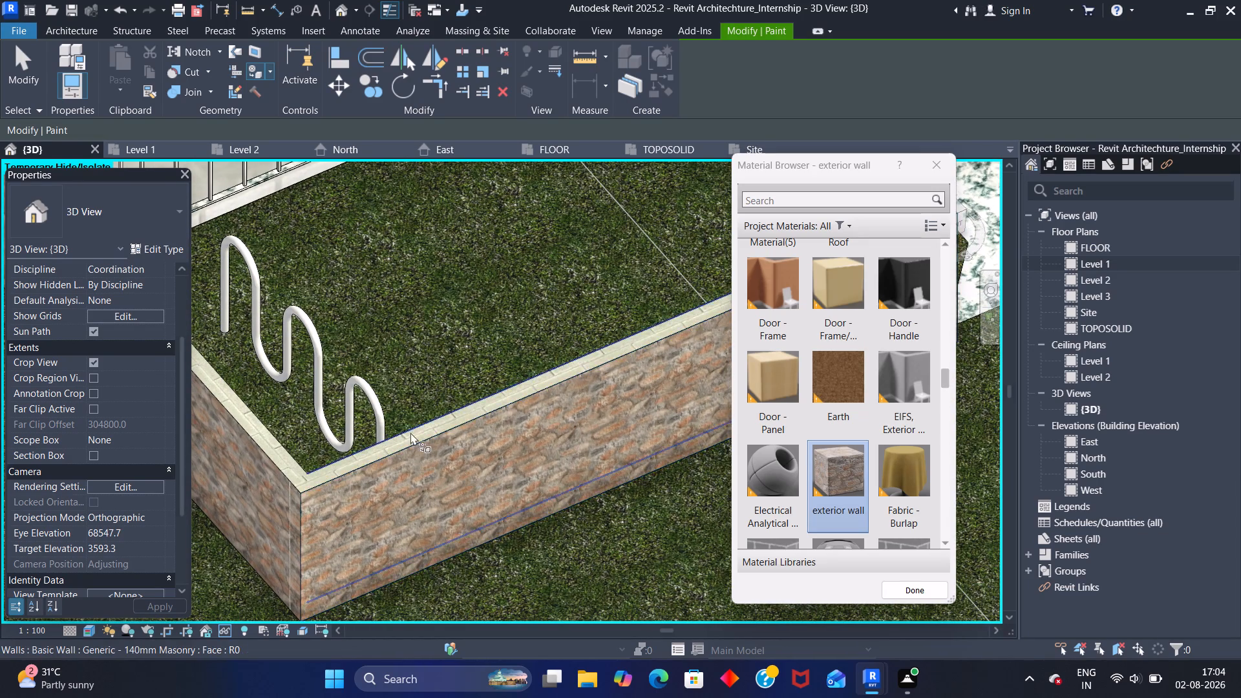
left_click(410, 432)
scroll(408, 437, "up", 5)
left_click(408, 439)
scroll(390, 451, "down", 2)
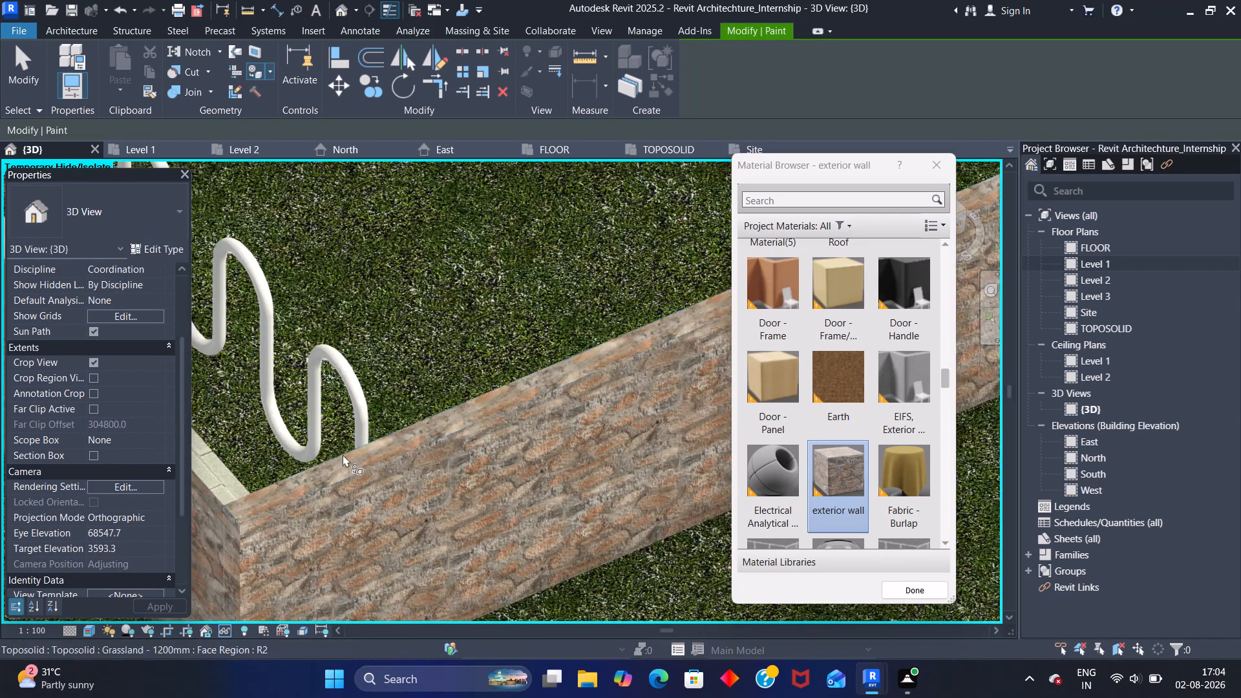
scroll(343, 454, "down", 1)
middle_click_drag(316, 453, 475, 476)
left_click(390, 487)
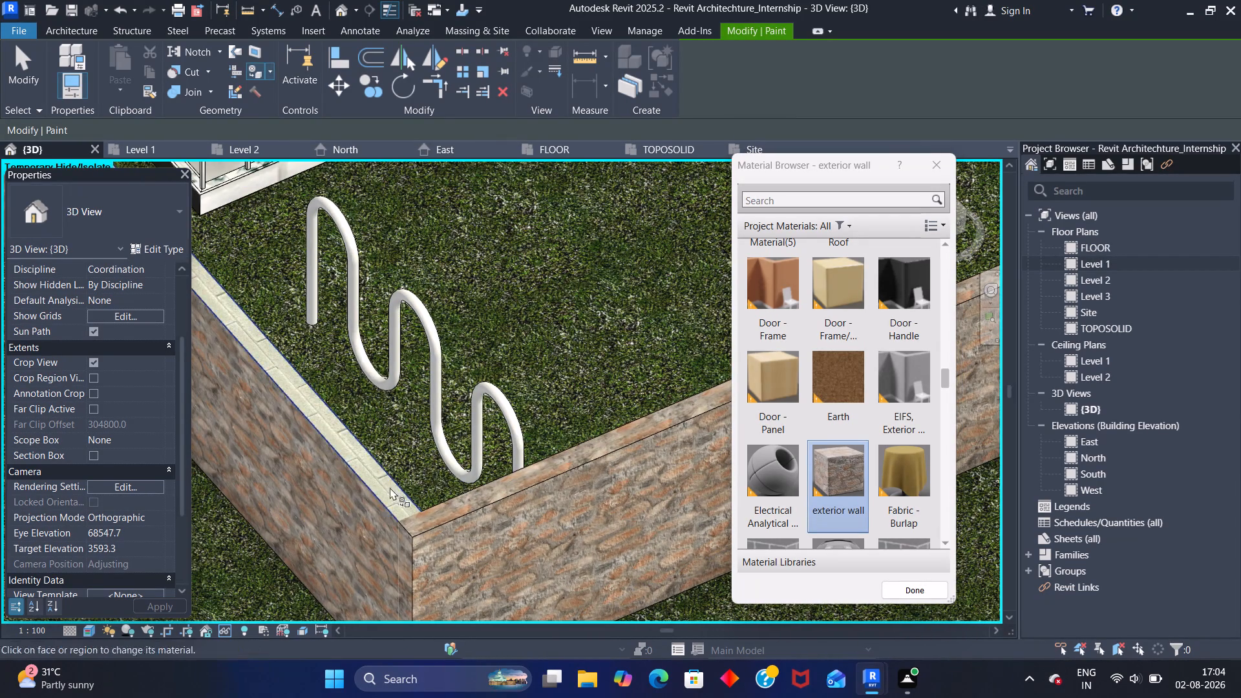
Paint the end face of the short front boundary wall at the entrance path with the exterior wall material.
scroll(401, 483, "down", 6)
middle_click_drag(558, 375, 399, 397)
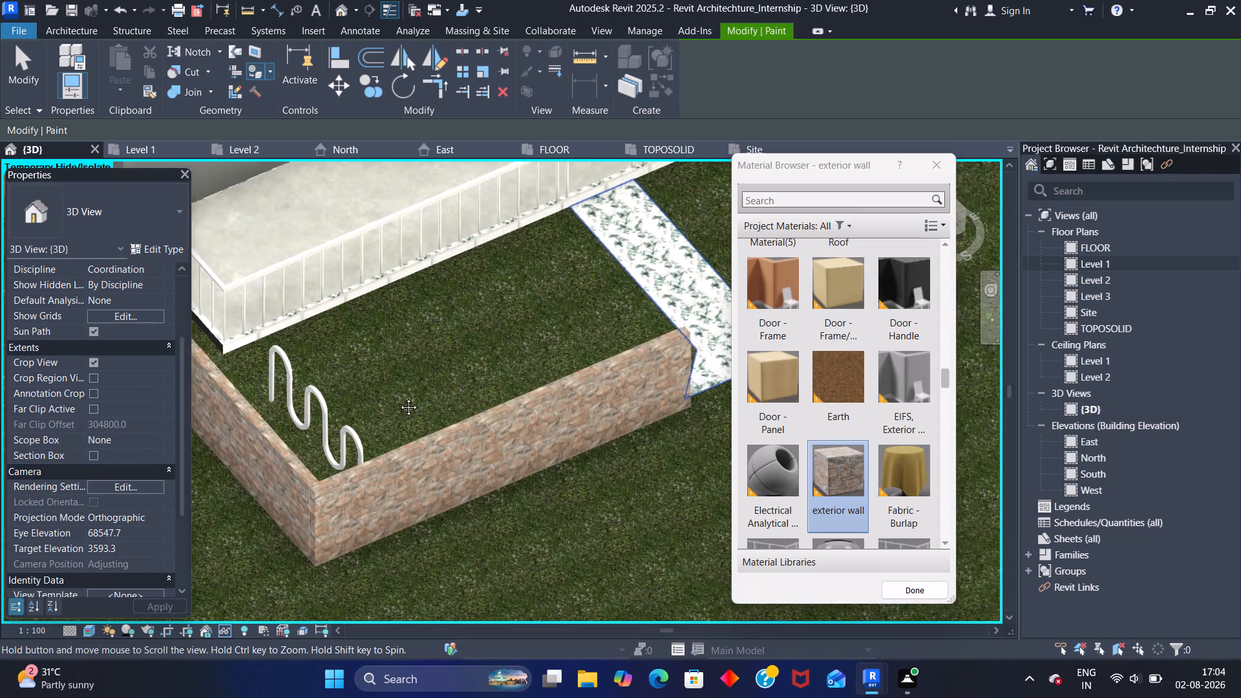
middle_click_drag(399, 397, 383, 402)
middle_click_drag(479, 280, 265, 388)
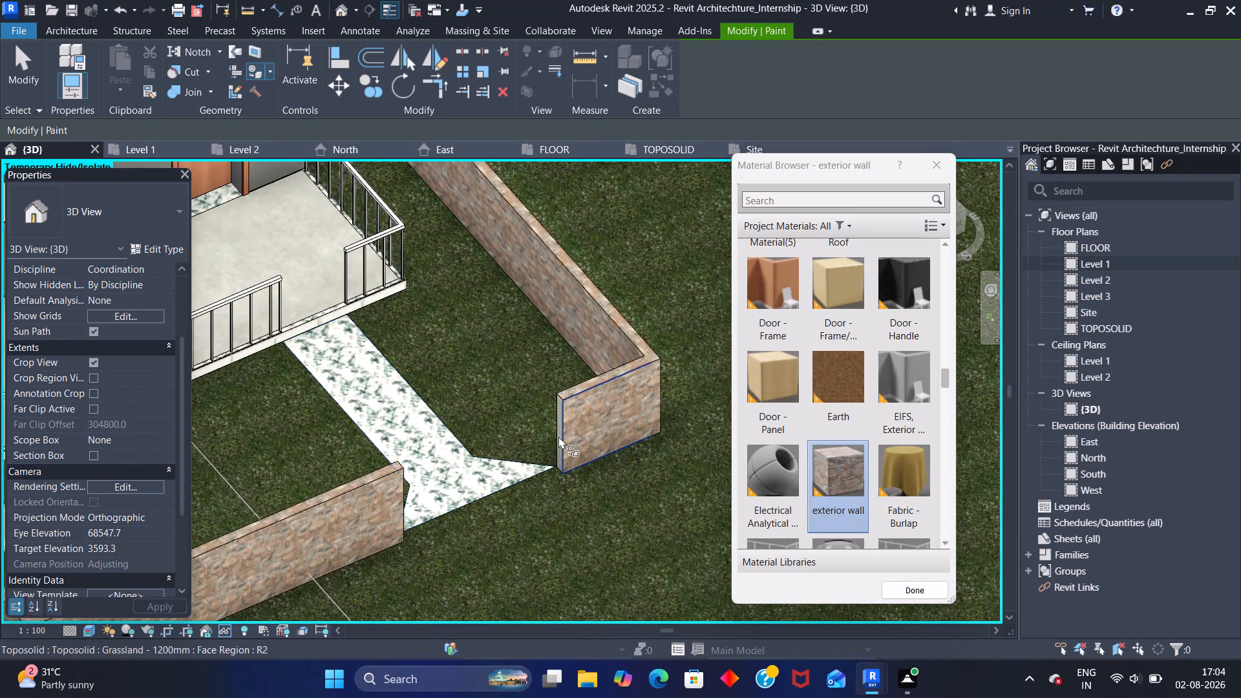
scroll(557, 436, "up", 9)
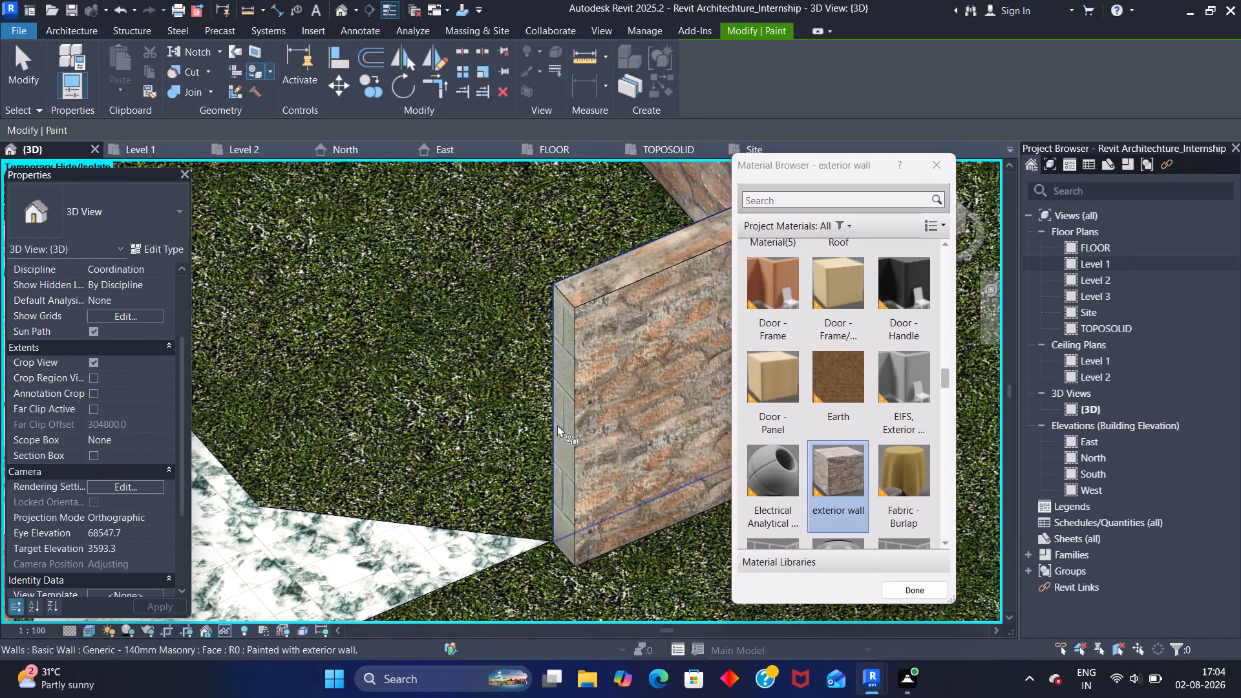
left_click(558, 425)
left_click(564, 423)
Inspect the front boundary walls around the entrance path from several angles for faces still missing the exterior wall material.
scroll(535, 383, "down", 1)
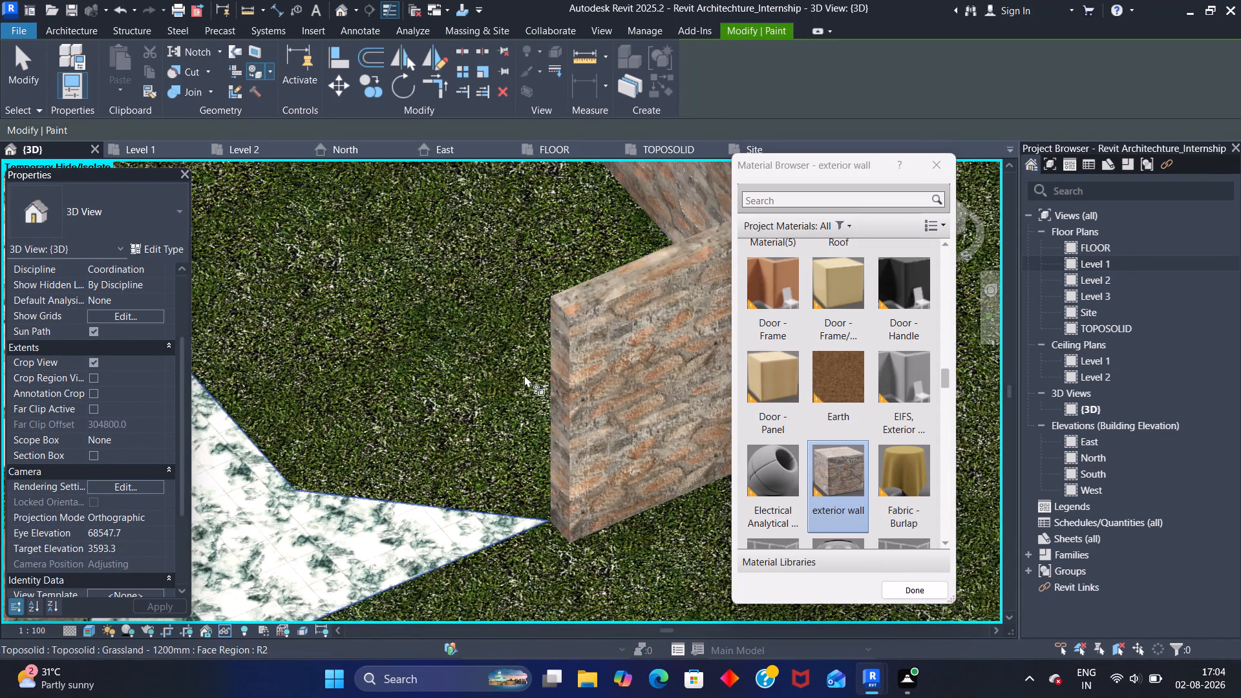
scroll(524, 375, "down", 1)
scroll(478, 319, "down", 1)
middle_click_drag(452, 295, 516, 337, "shift")
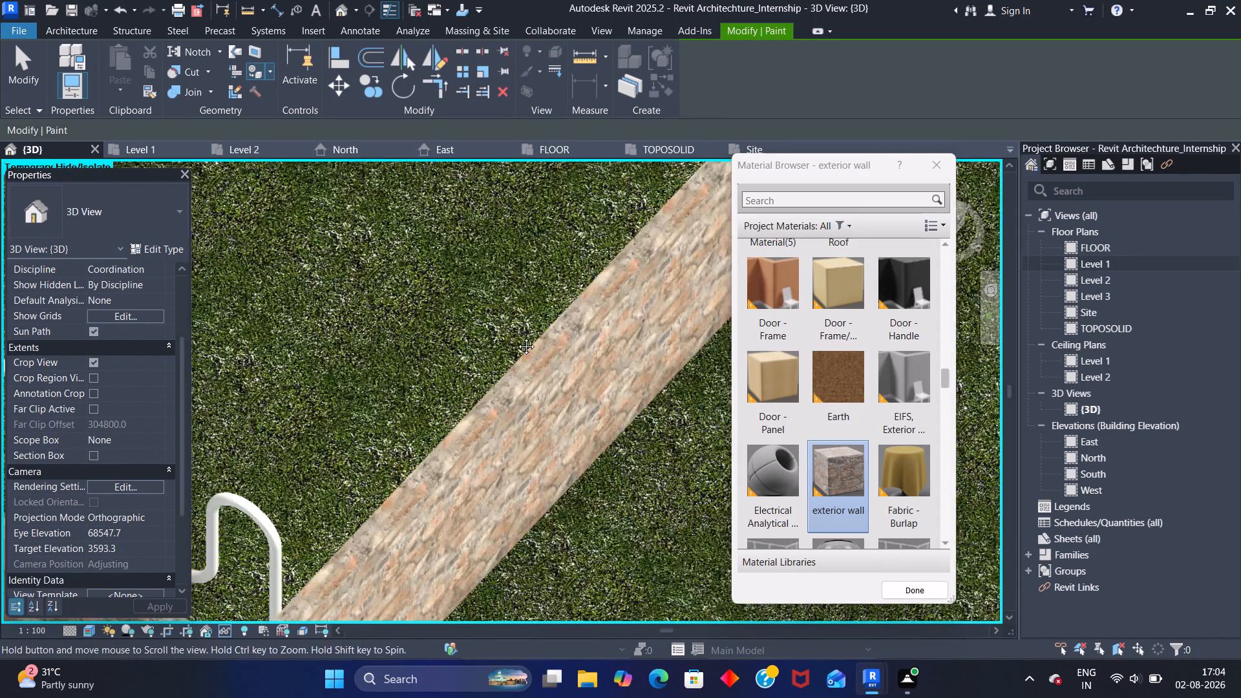
middle_click_drag(516, 337, 519, 326, "shift")
scroll(492, 290, "down", 5)
middle_click_drag(457, 235, 491, 507)
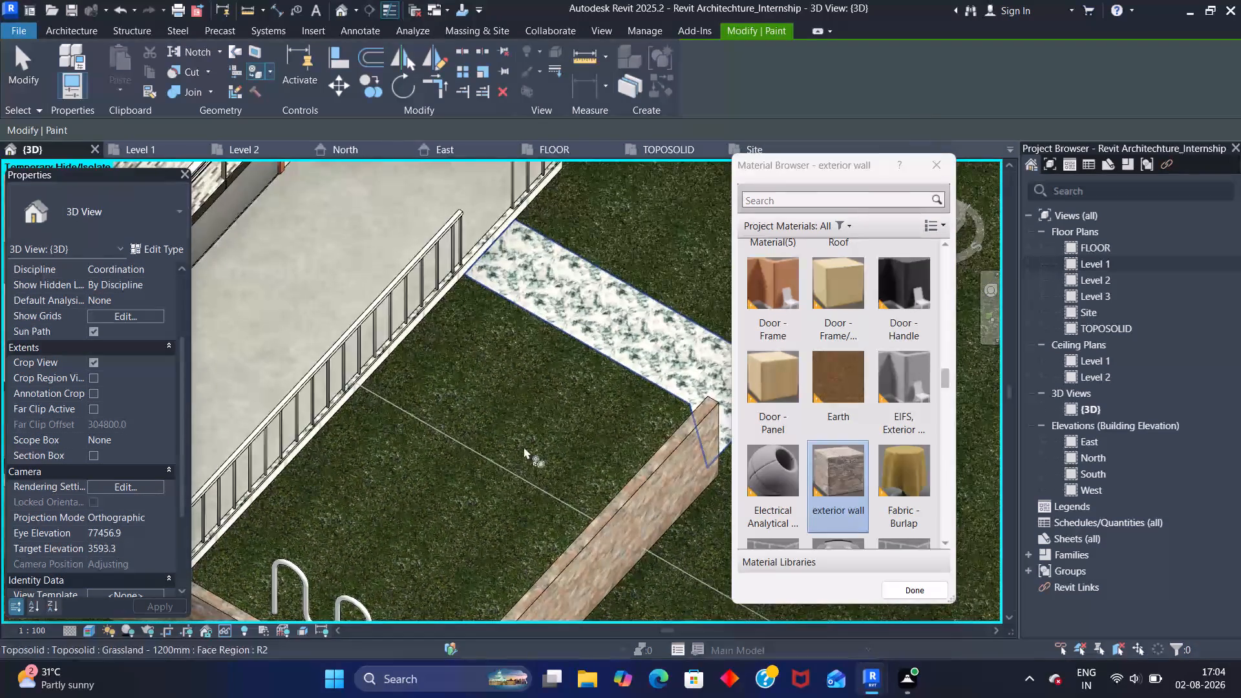
middle_click_drag(556, 339, 370, 590)
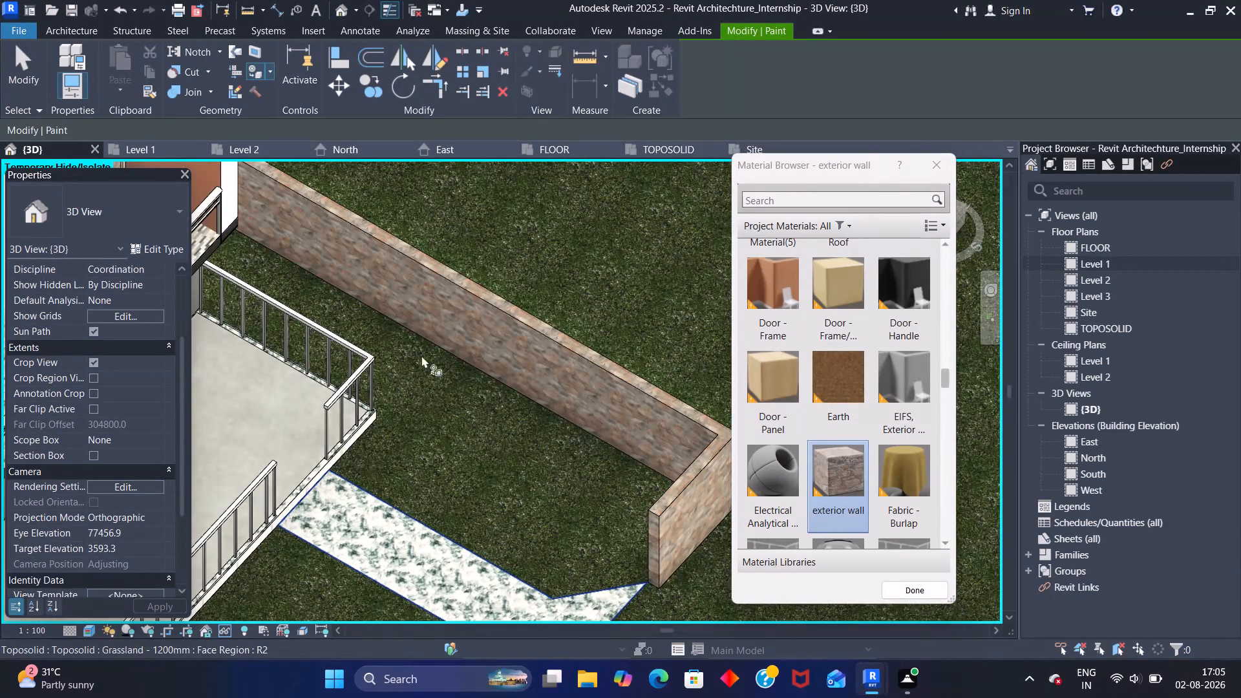
middle_click_drag(445, 392, 511, 382, "shift")
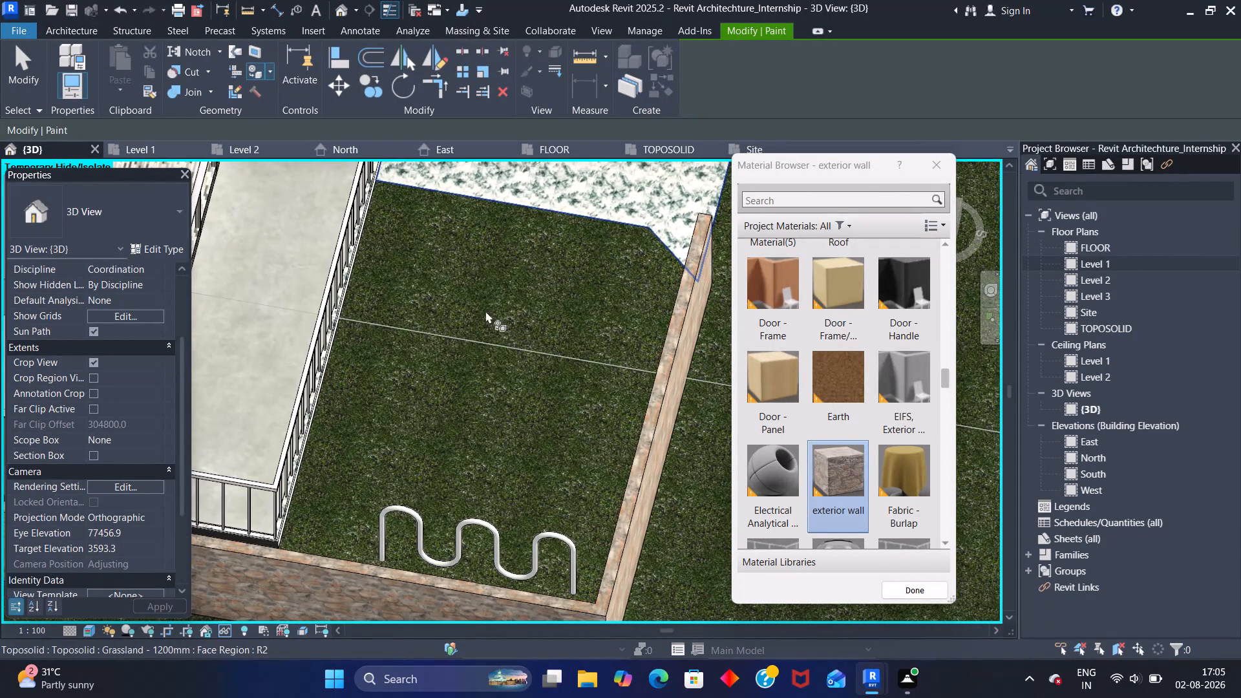
middle_click_drag(460, 361, 467, 365)
middle_click_drag(449, 282, 399, 513)
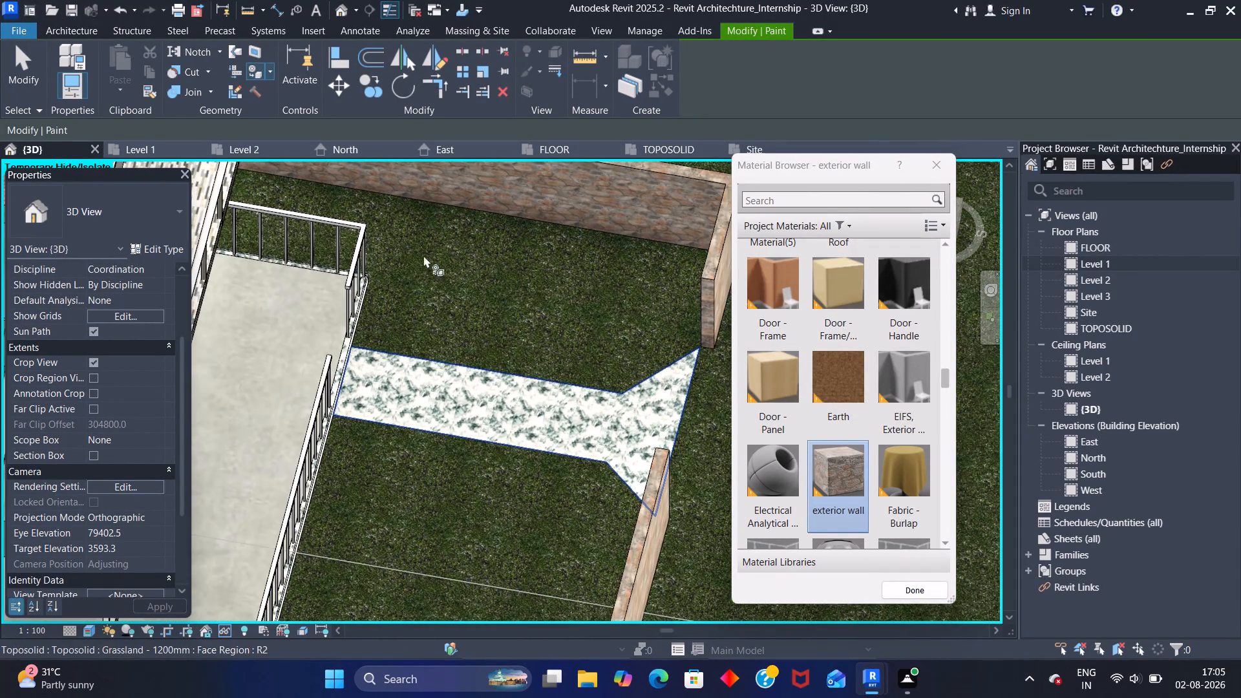
middle_click_drag(417, 256, 484, 302, "shift")
middle_click_drag(414, 211, 463, 455)
middle_click_drag(445, 355, 444, 567)
middle_click_drag(483, 325, 383, 478)
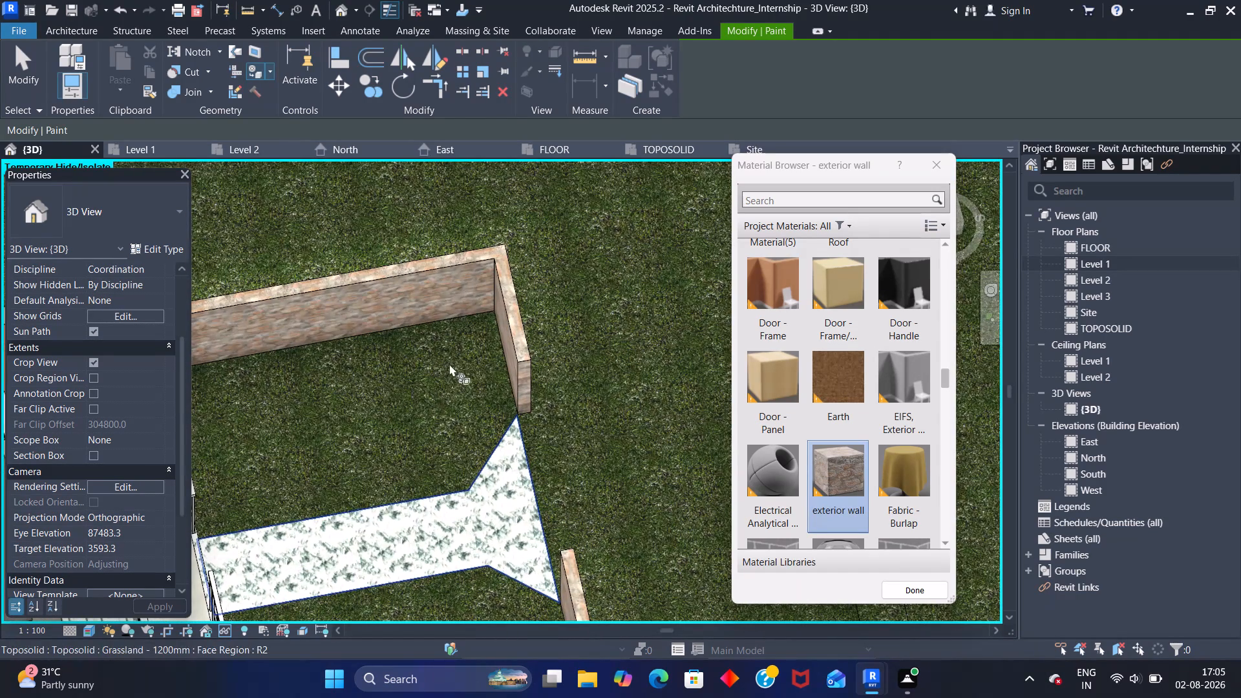
middle_click_drag(449, 364, 499, 343, "shift")
middle_click_drag(206, 412, 381, 331)
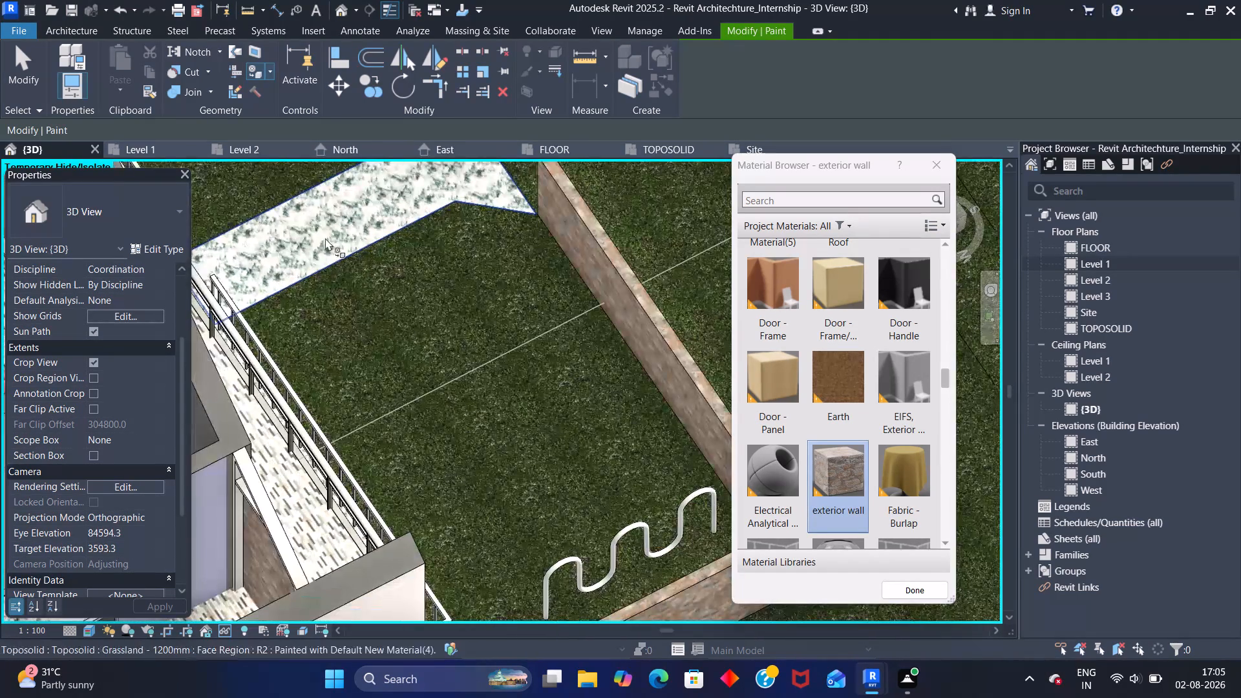
scroll(326, 306, "up", 4)
scroll(339, 282, "down", 8)
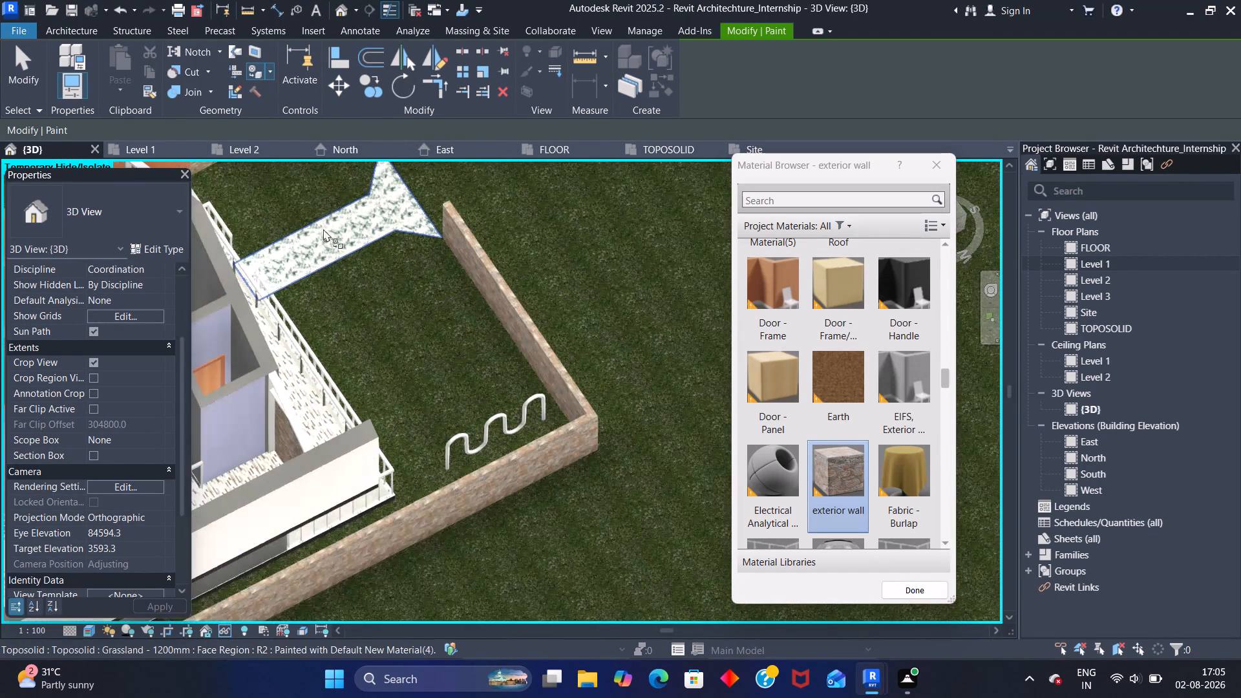
Paint the top of the rear boundary wall beside the planted terrace with the exterior wall material.
middle_click_drag(322, 233, 343, 168, "shift")
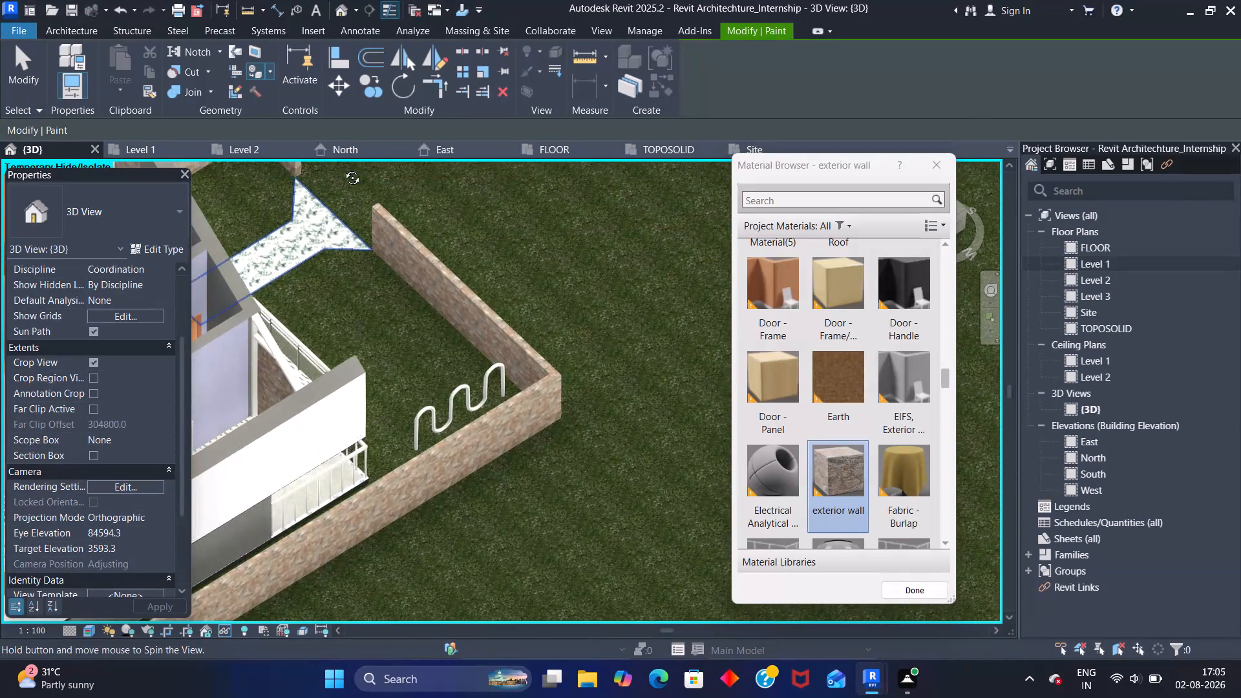
middle_click_drag(343, 168, 345, 147, "shift")
middle_click_drag(394, 359, 634, 220)
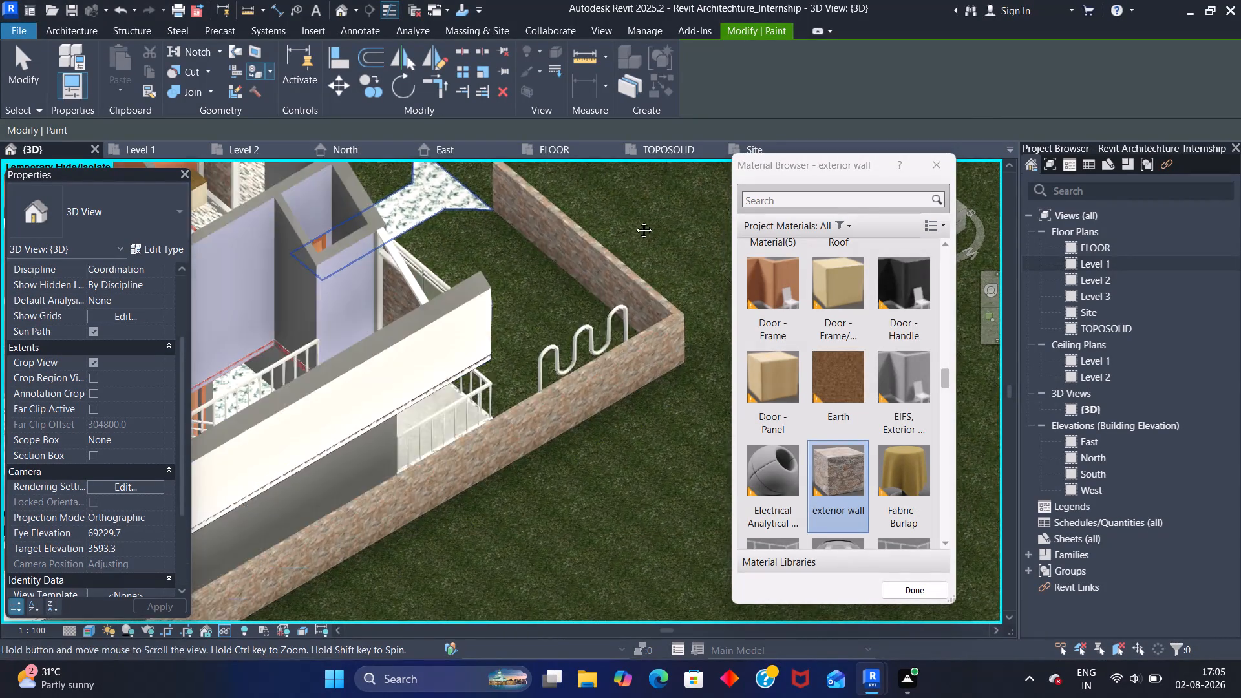
middle_click_drag(634, 220, 704, 168)
middle_click_drag(372, 419, 700, 193)
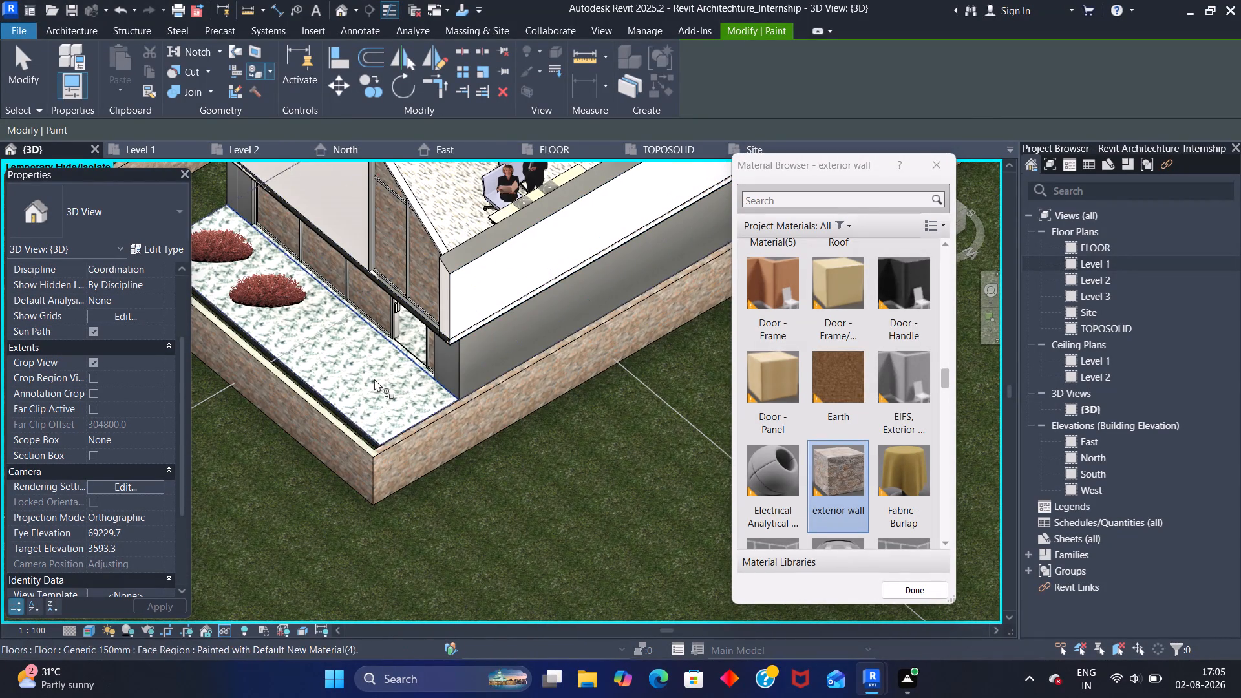
scroll(350, 441, "up", 5)
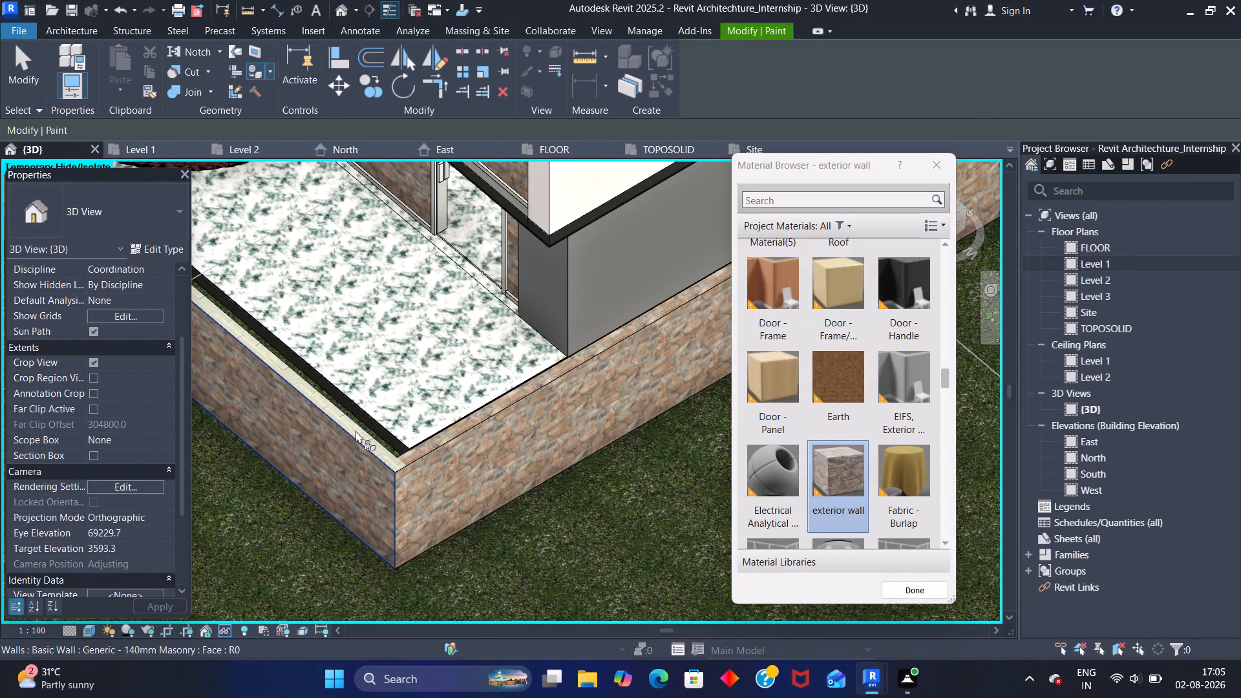
scroll(355, 431, "up", 6)
left_click(357, 430)
Paint the inner face of the rear boundary wall facing the planted terrace with the exterior wall material.
scroll(335, 424, "down", 1)
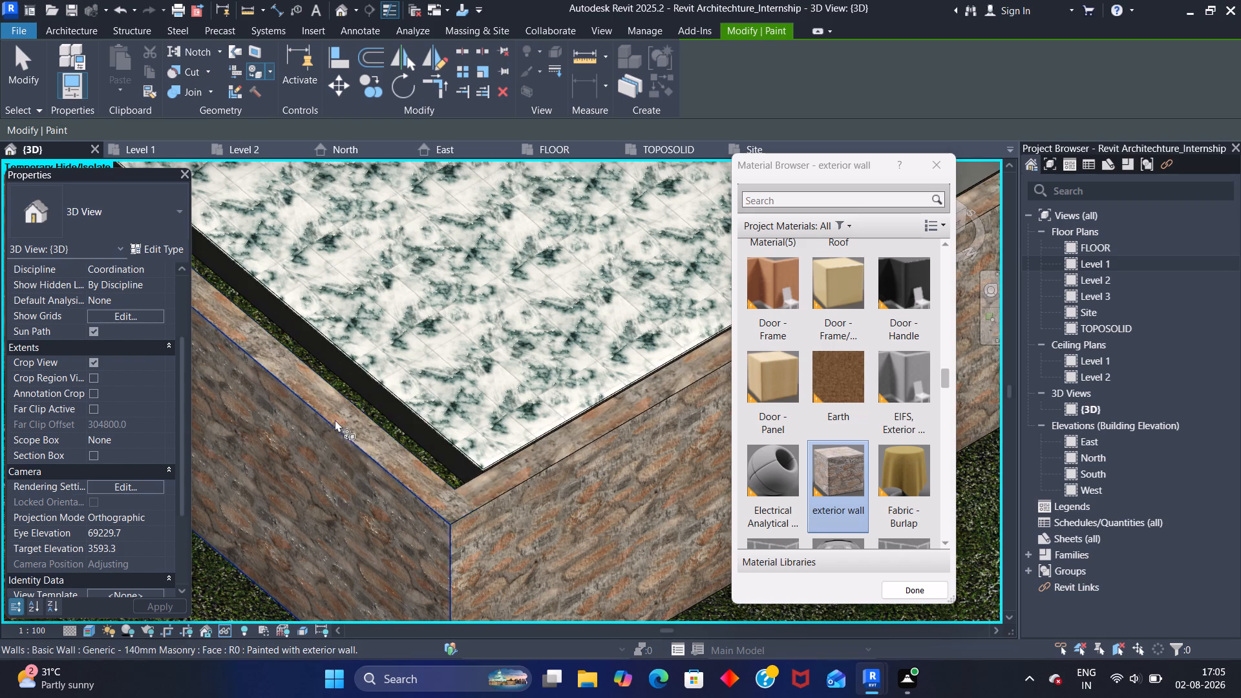
scroll(335, 419, "down", 5)
scroll(335, 275, "down", 2)
middle_click_drag(331, 264, 586, 492)
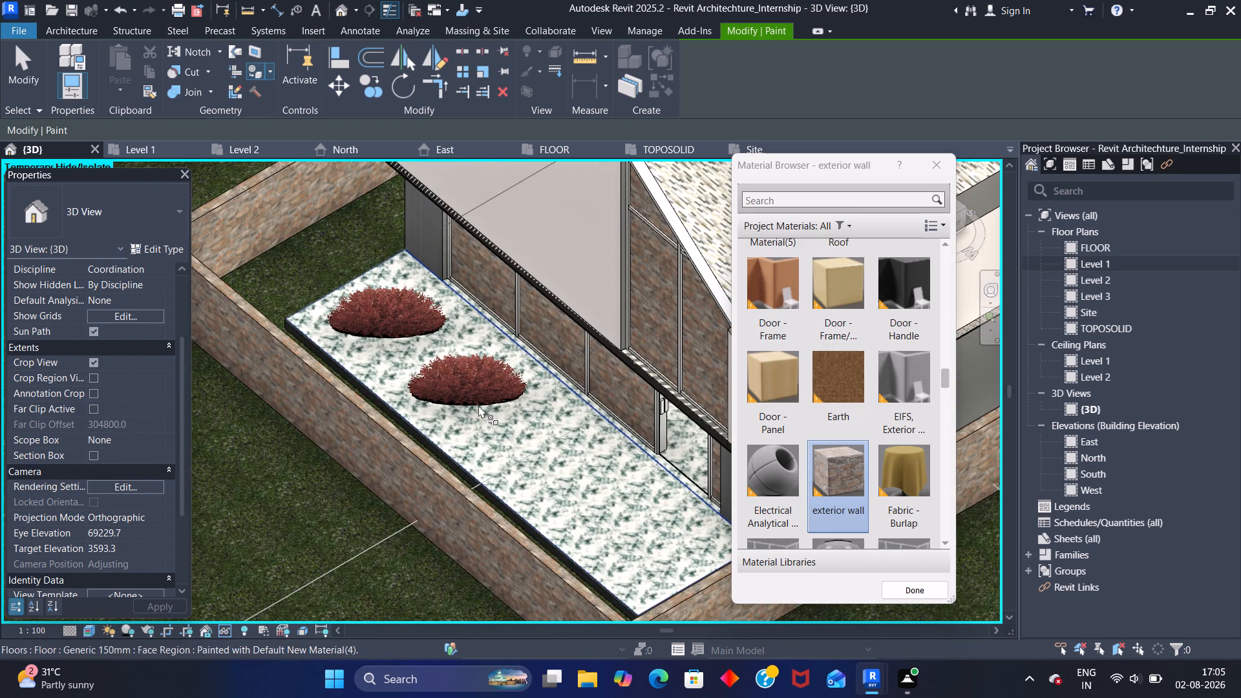
middle_click_drag(350, 253, 349, 278)
middle_click_drag(441, 242, 327, 383, "shift")
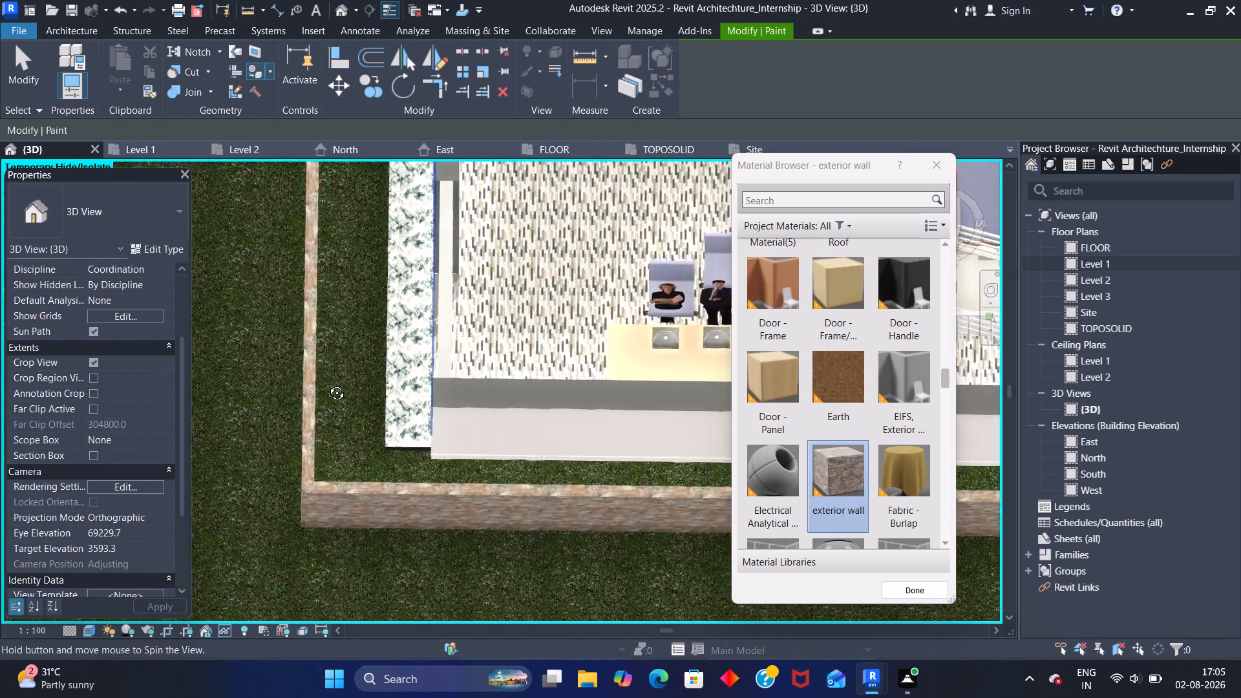
middle_click_drag(327, 383, 282, 344, "shift")
scroll(253, 288, "up", 5)
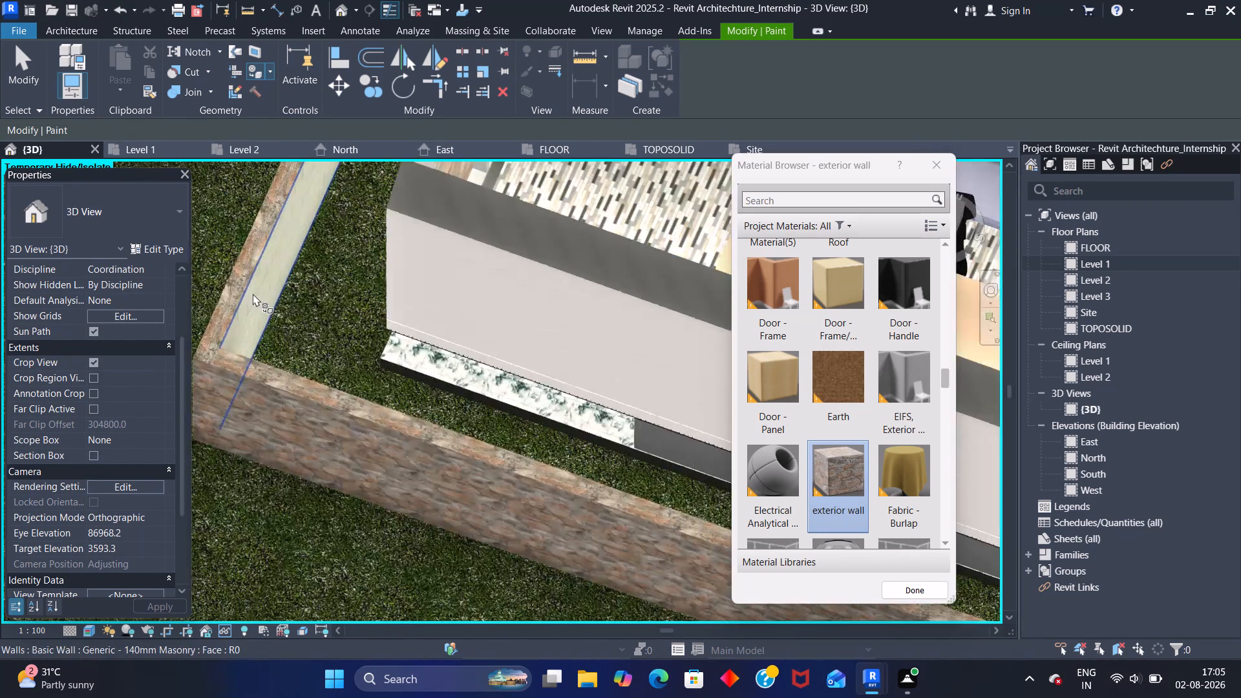
scroll(253, 293, "up", 2)
left_click(266, 297)
Check the rear and side boundary walls from several angles for unpainted faces and finish the Paint command.
scroll(266, 301, "down", 8)
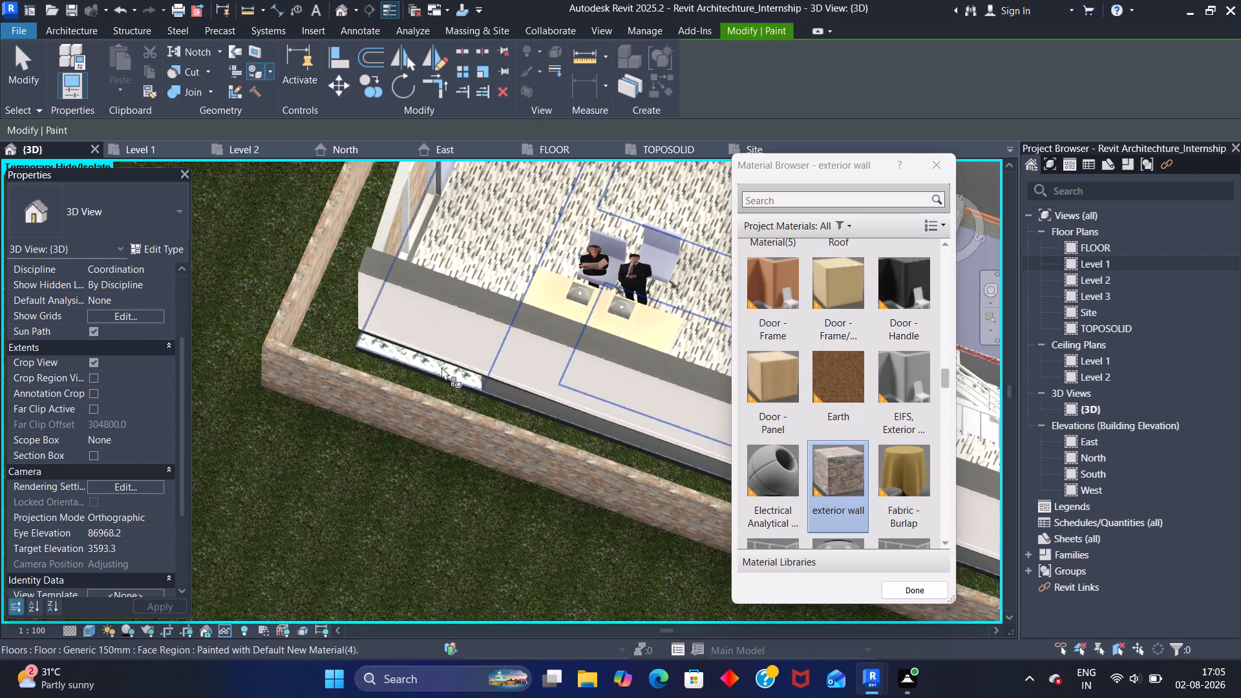
scroll(501, 399, "down", 2)
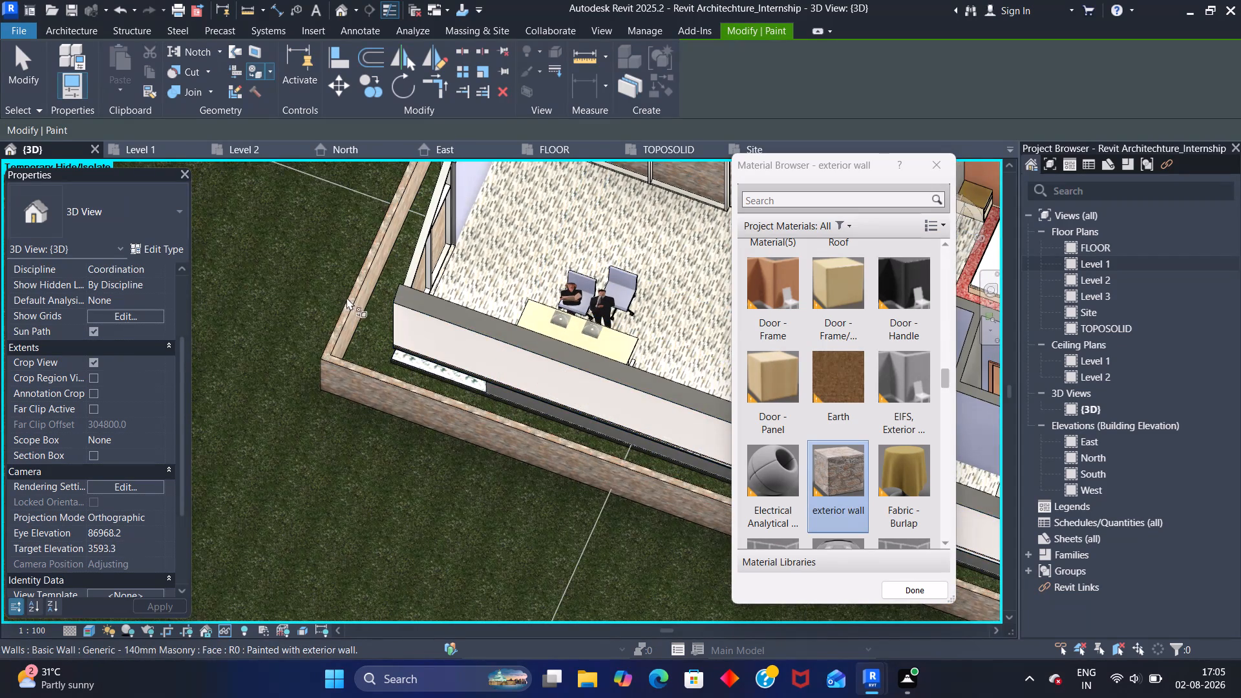
middle_click_drag(346, 297, 465, 376, "shift")
middle_click_drag(429, 510, 460, 399, "shift")
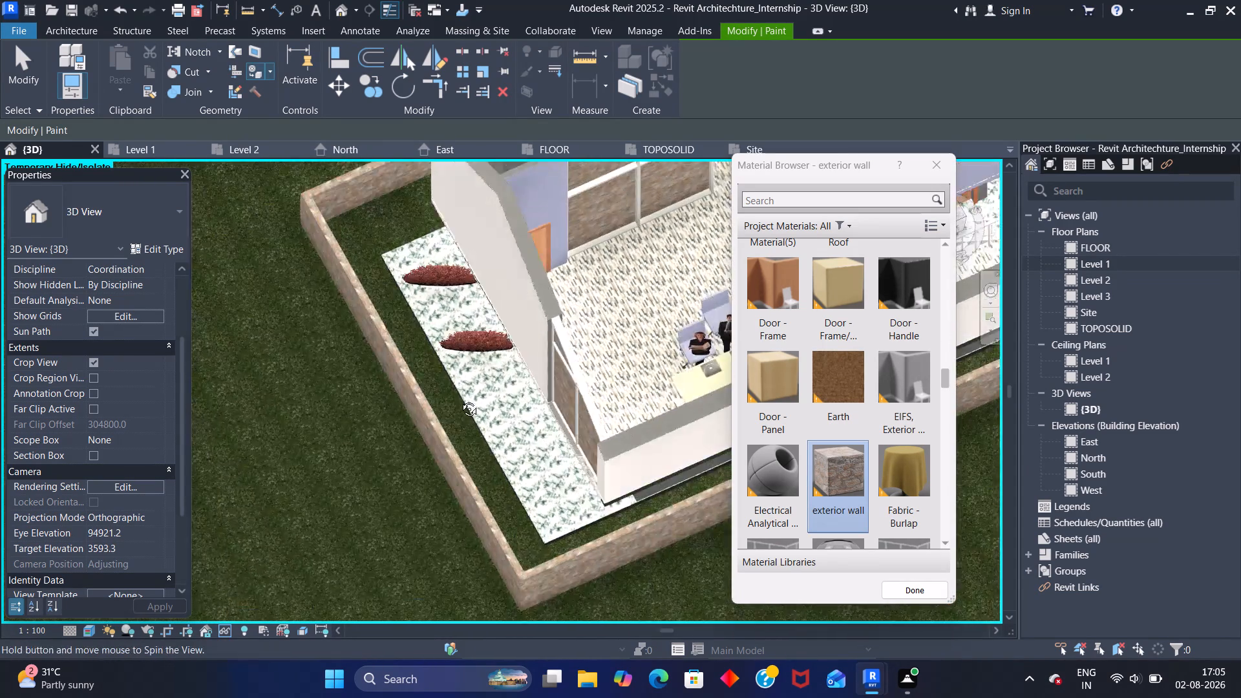
middle_click_drag(460, 399, 511, 262, "shift")
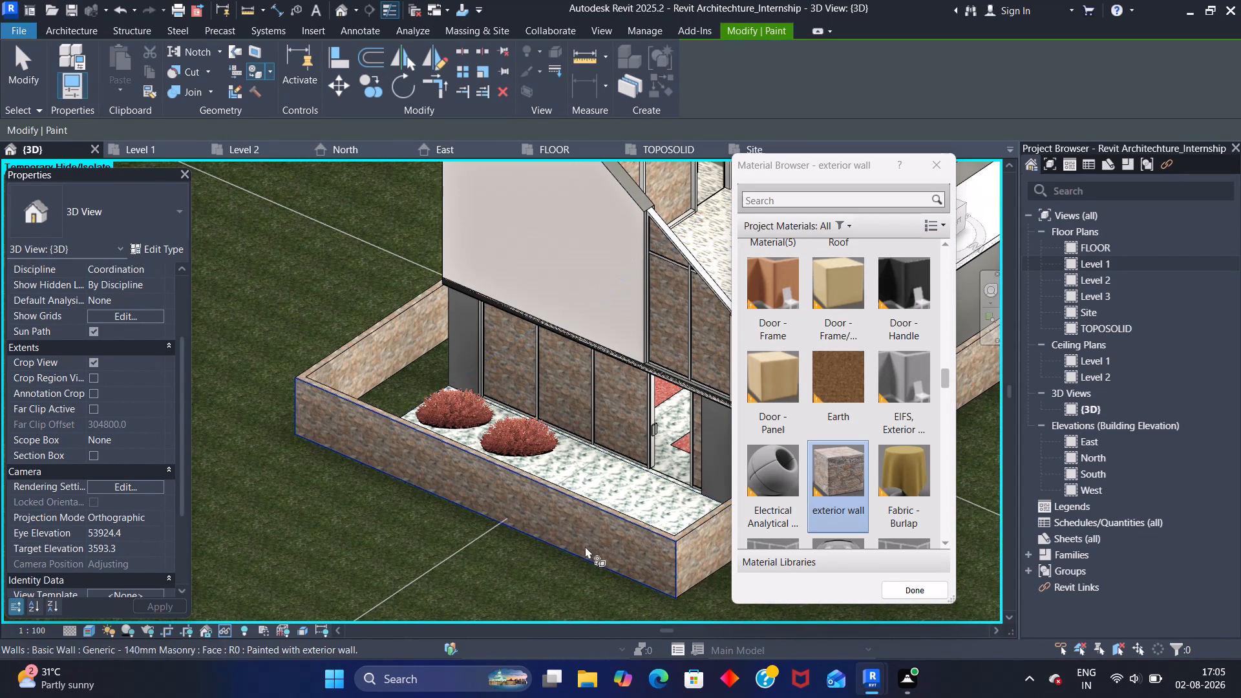
middle_click_drag(591, 551, 461, 449, "shift")
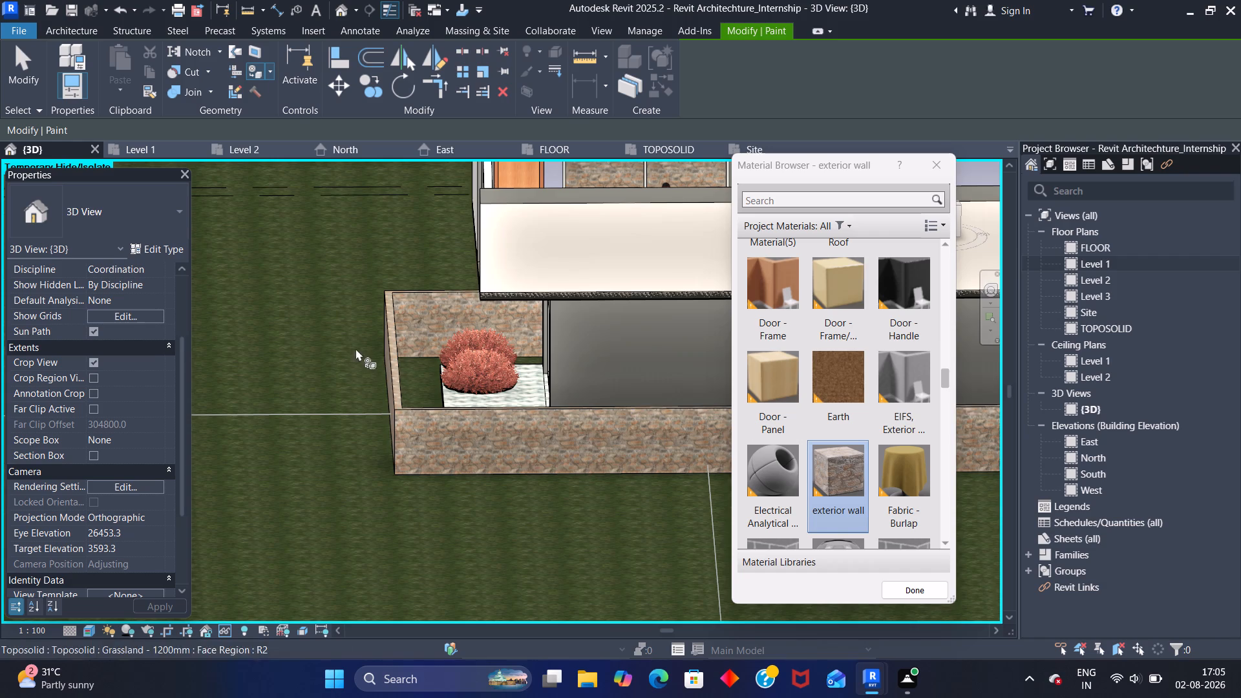
middle_click_drag(349, 342, 480, 438, "shift")
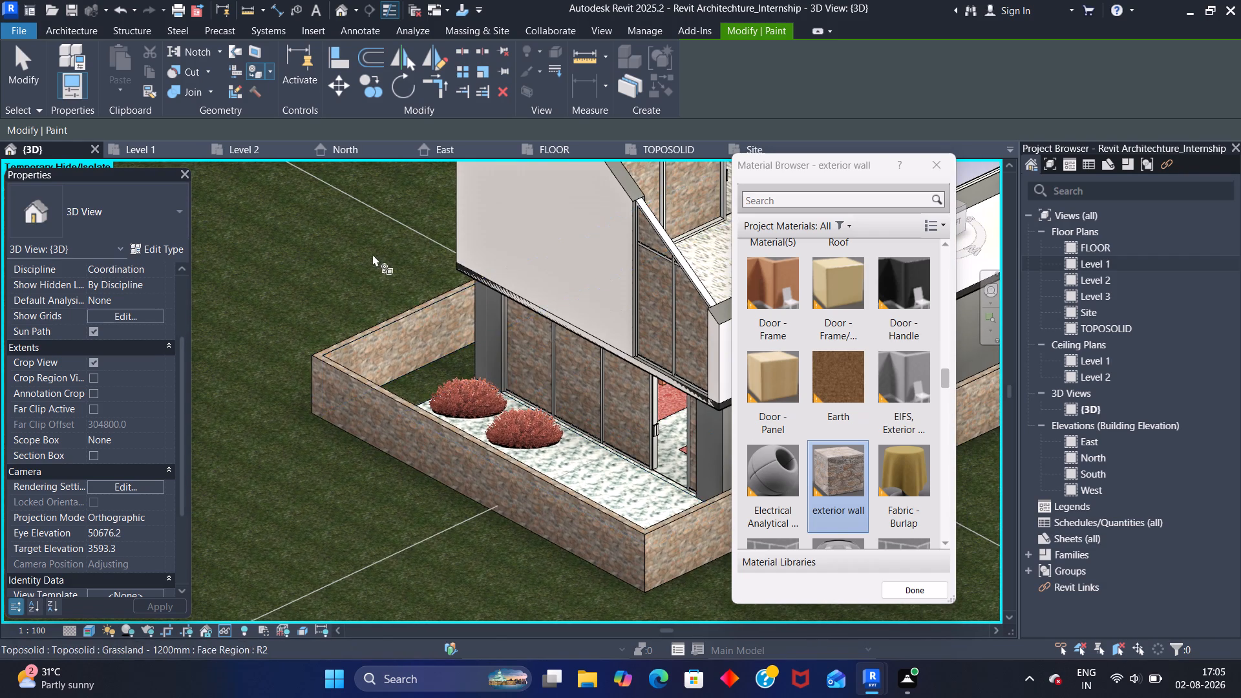
middle_click_drag(364, 249, 463, 160)
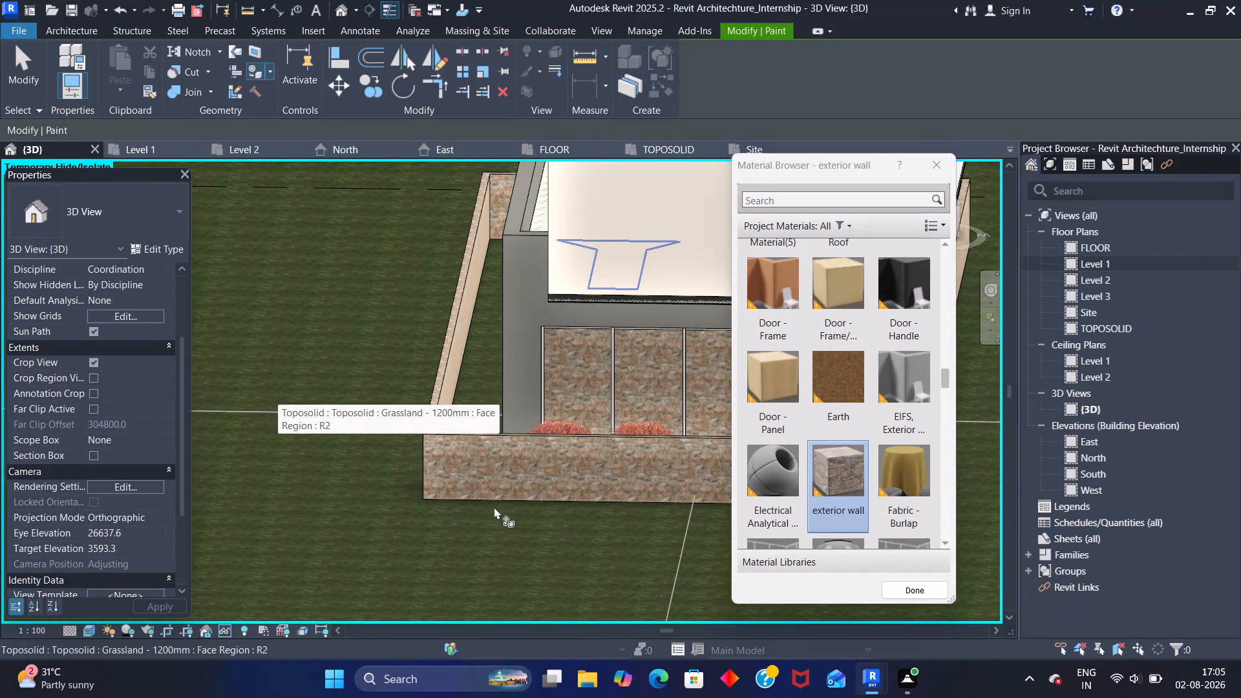
left_click(898, 593)
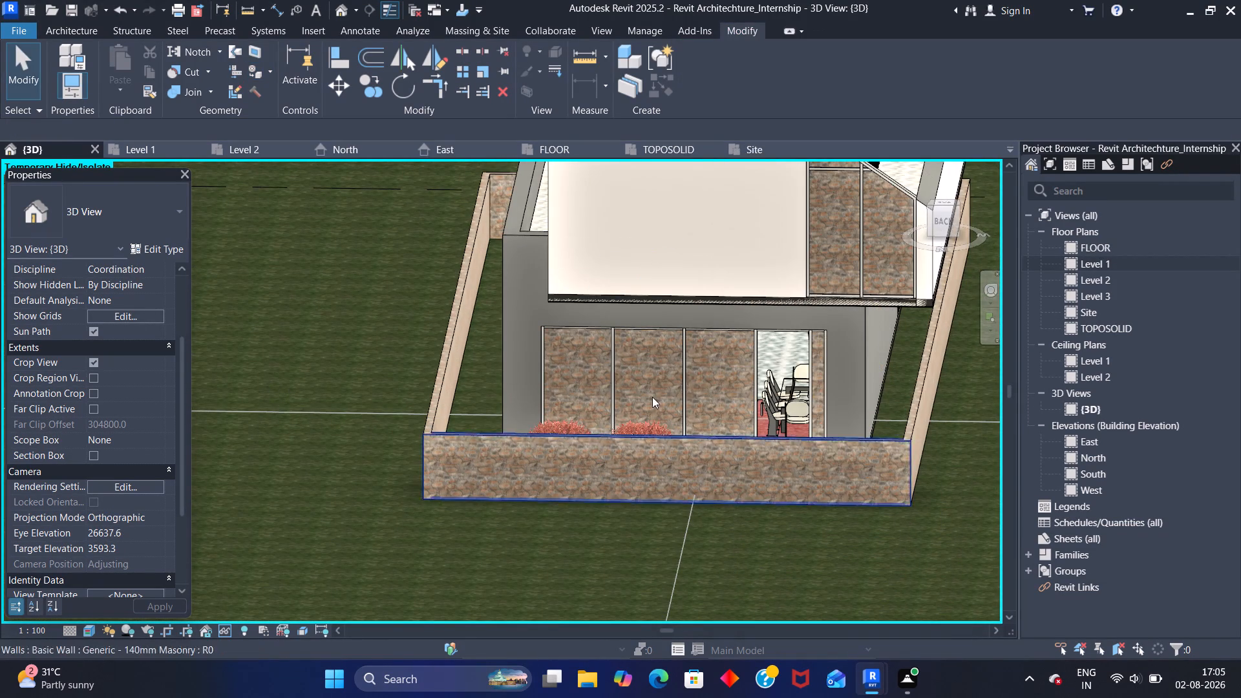
Examine the stone-textured curtain wall panels on the upper floor of the rear facade.
middle_click_drag(833, 272, 573, 534)
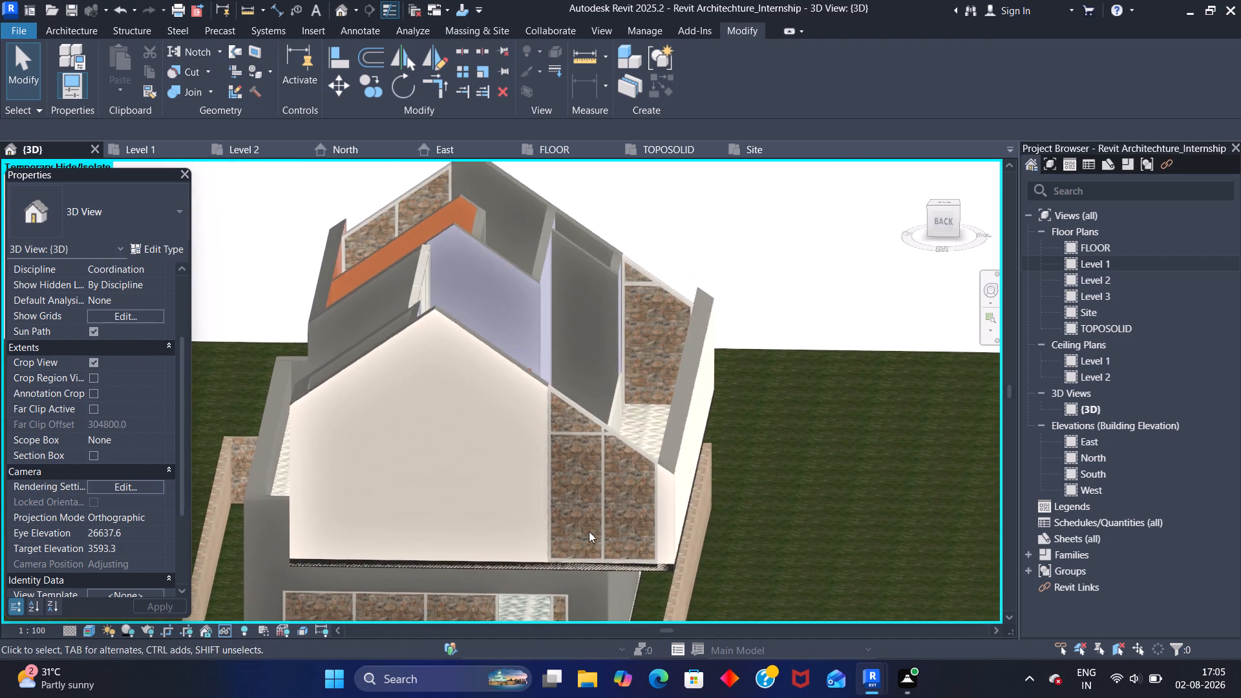
scroll(583, 516, "up", 11)
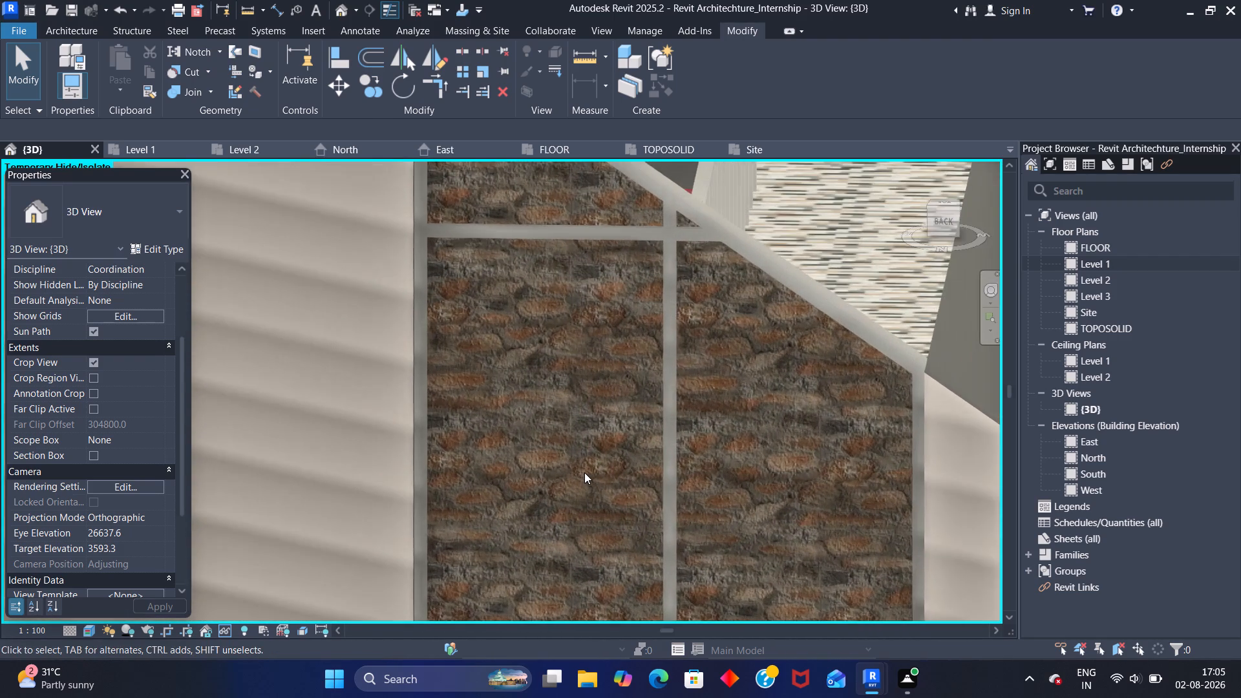
scroll(575, 467, "up", 1)
left_click(575, 467)
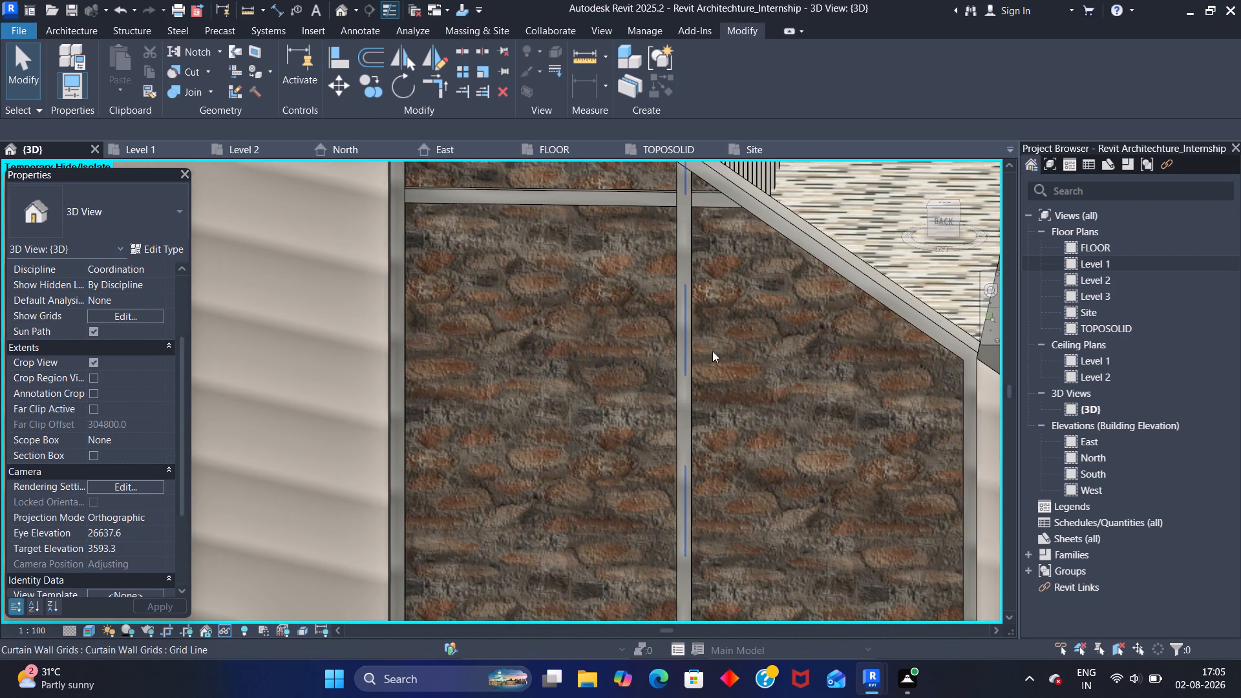
left_click(831, 337)
scroll(789, 383, "down", 8)
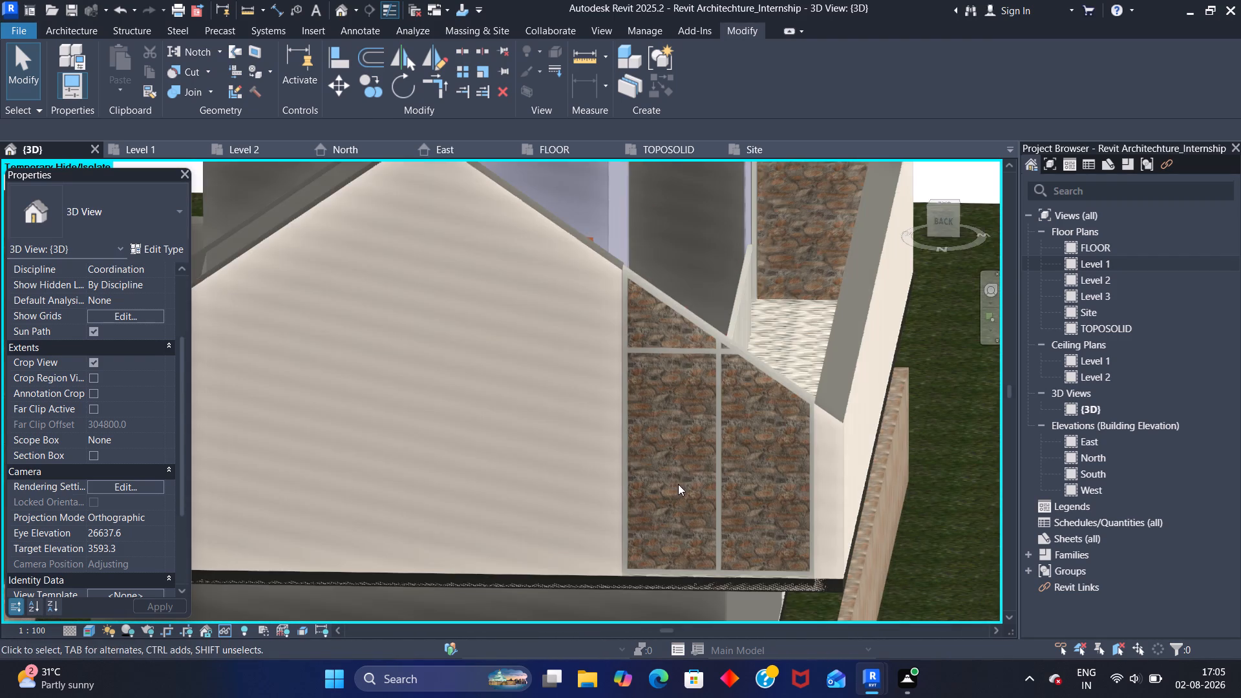
scroll(684, 478, "down", 4)
Examine the stone-textured curtain wall panels beside the glass door on the ground floor of the rear facade.
middle_click_drag(677, 454, 652, 388)
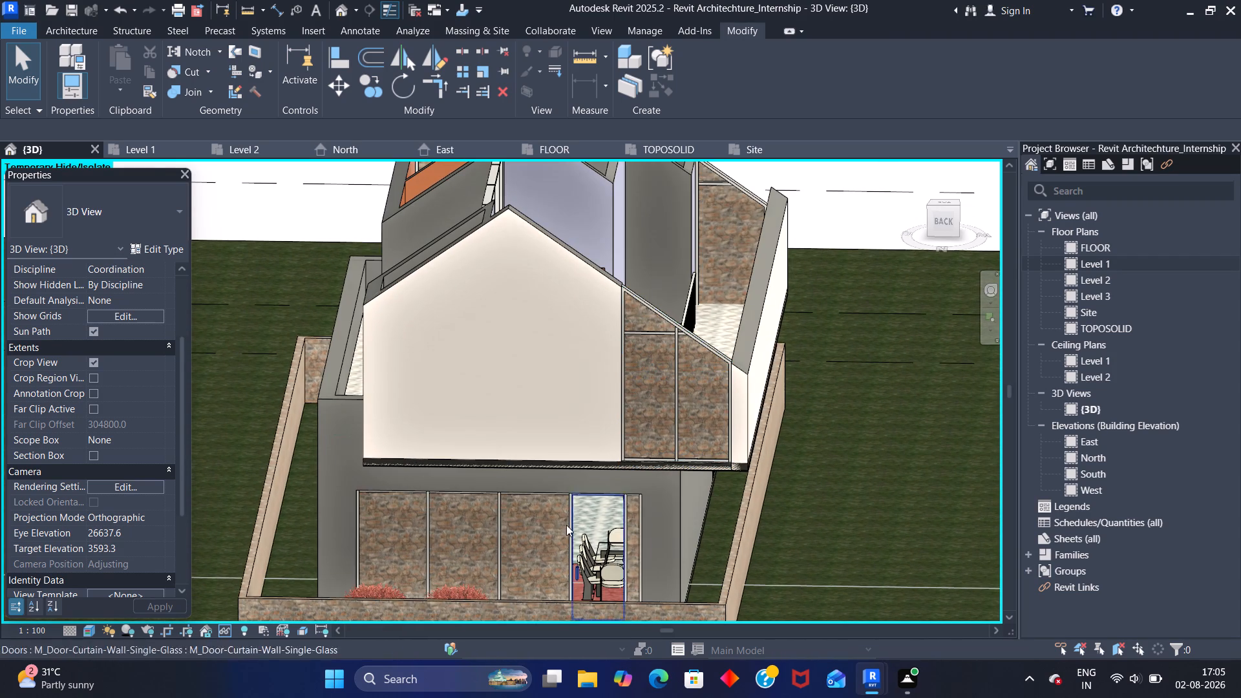
middle_click_drag(534, 547, 518, 454)
scroll(505, 461, "up", 3)
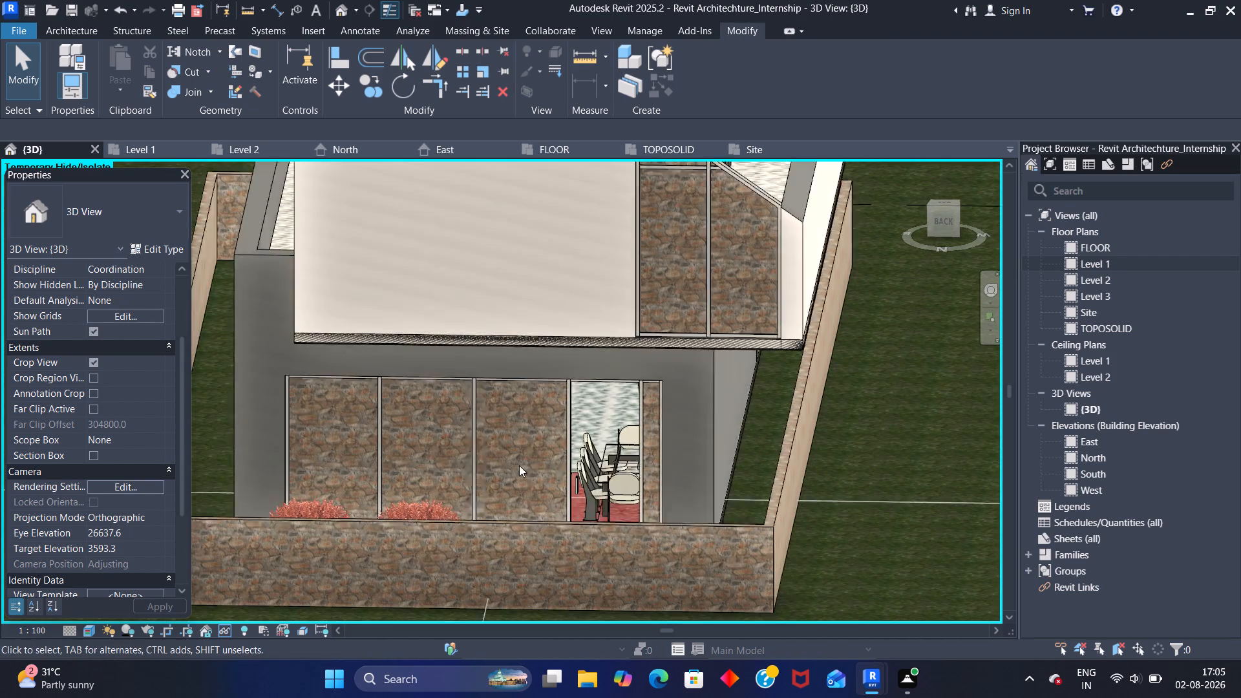
scroll(519, 465, "up", 7)
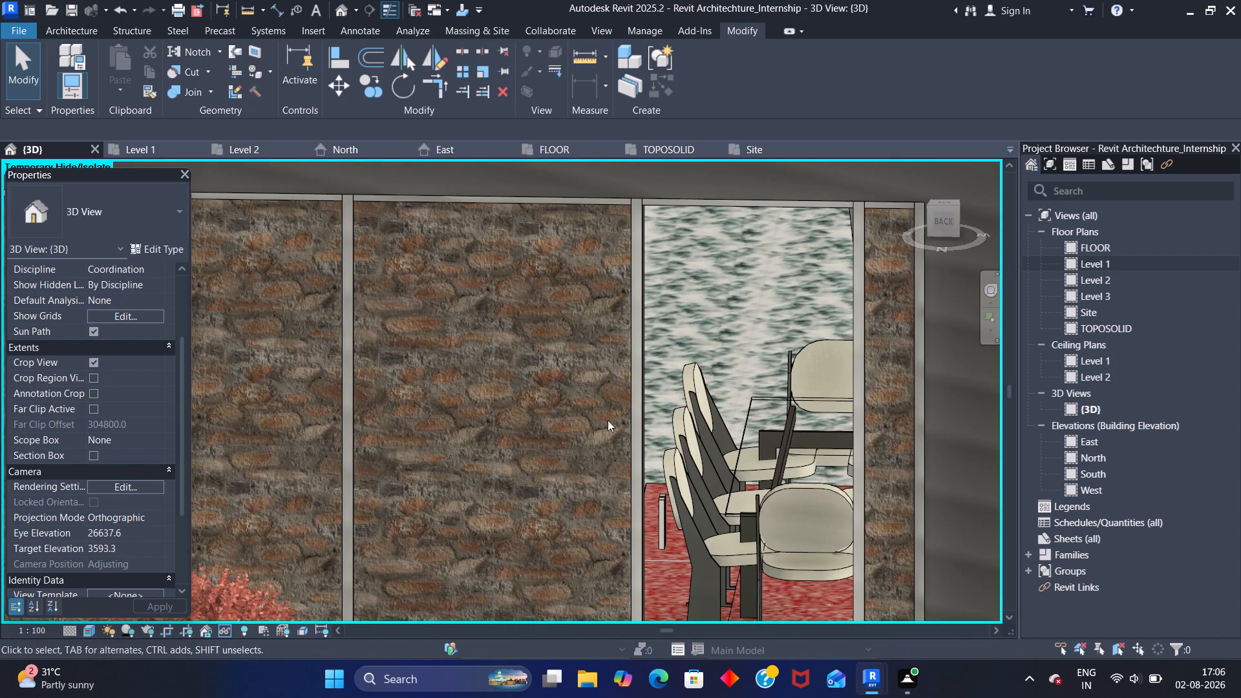
left_click(608, 420)
double_click(615, 422)
scroll(536, 441, "down", 10)
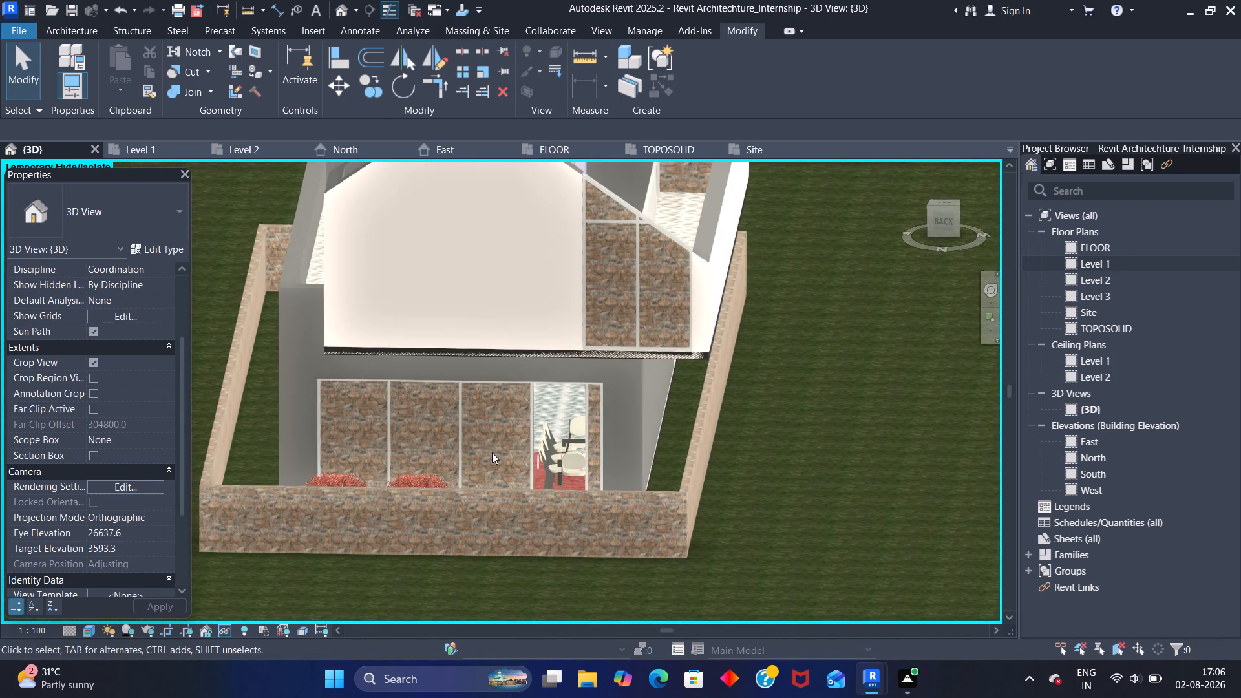
scroll(516, 442, "down", 4)
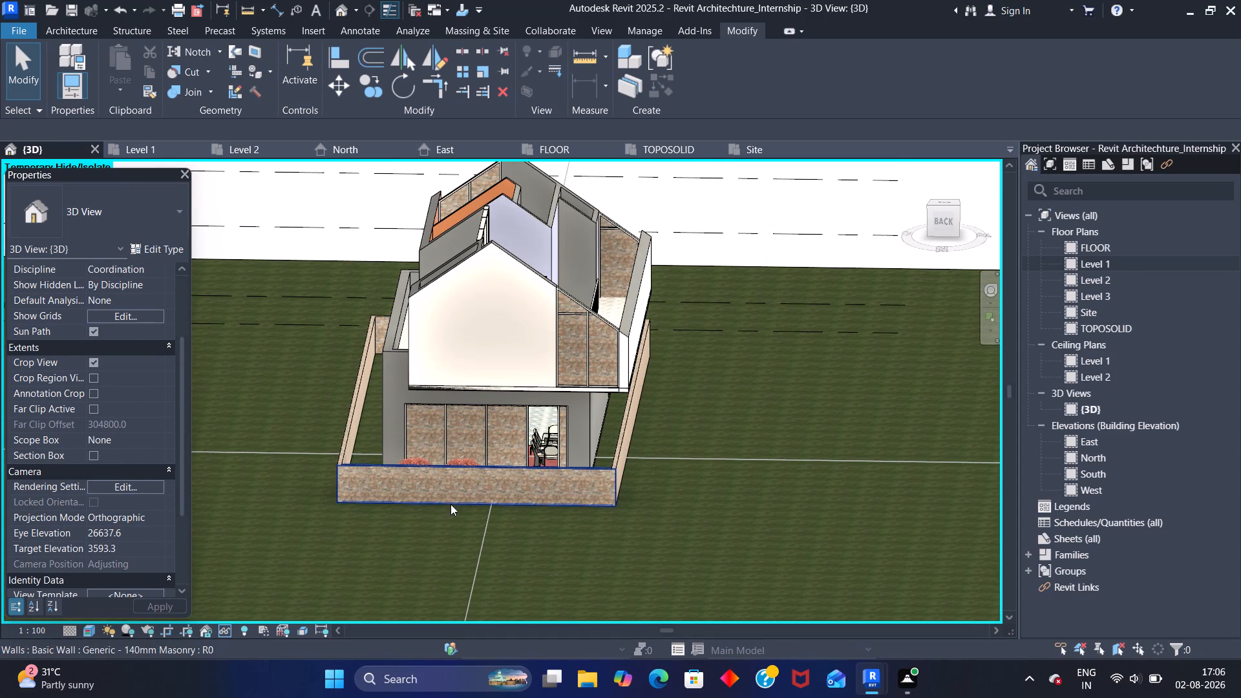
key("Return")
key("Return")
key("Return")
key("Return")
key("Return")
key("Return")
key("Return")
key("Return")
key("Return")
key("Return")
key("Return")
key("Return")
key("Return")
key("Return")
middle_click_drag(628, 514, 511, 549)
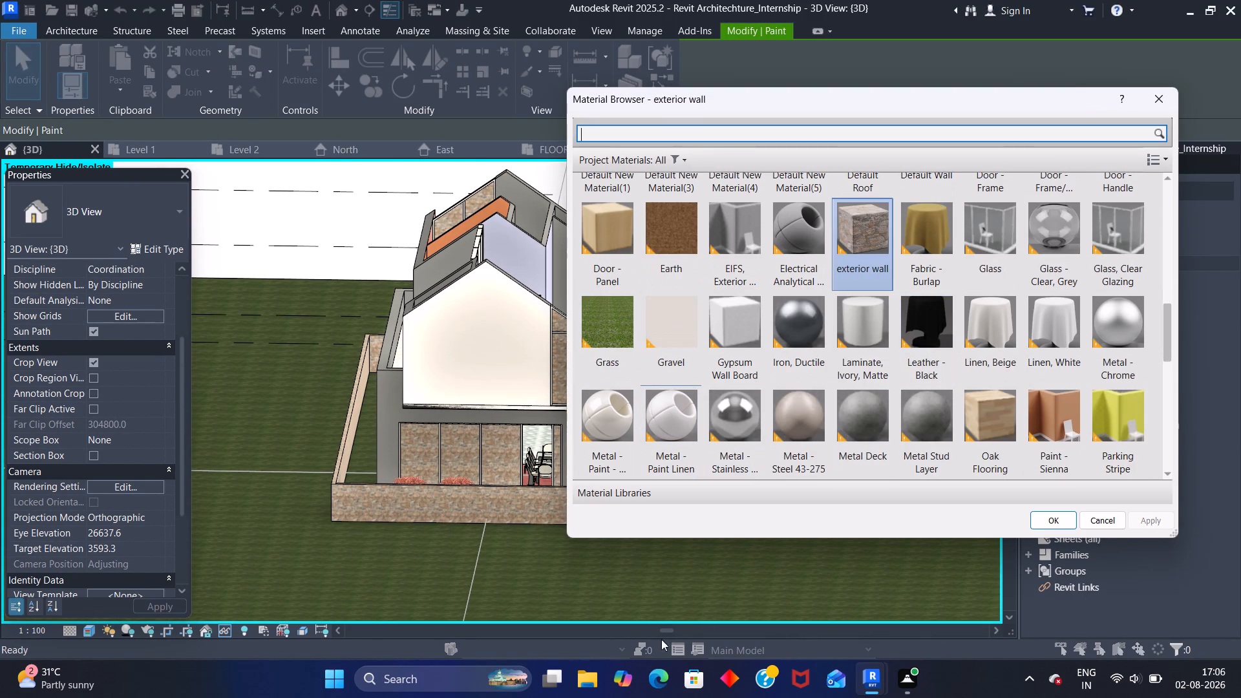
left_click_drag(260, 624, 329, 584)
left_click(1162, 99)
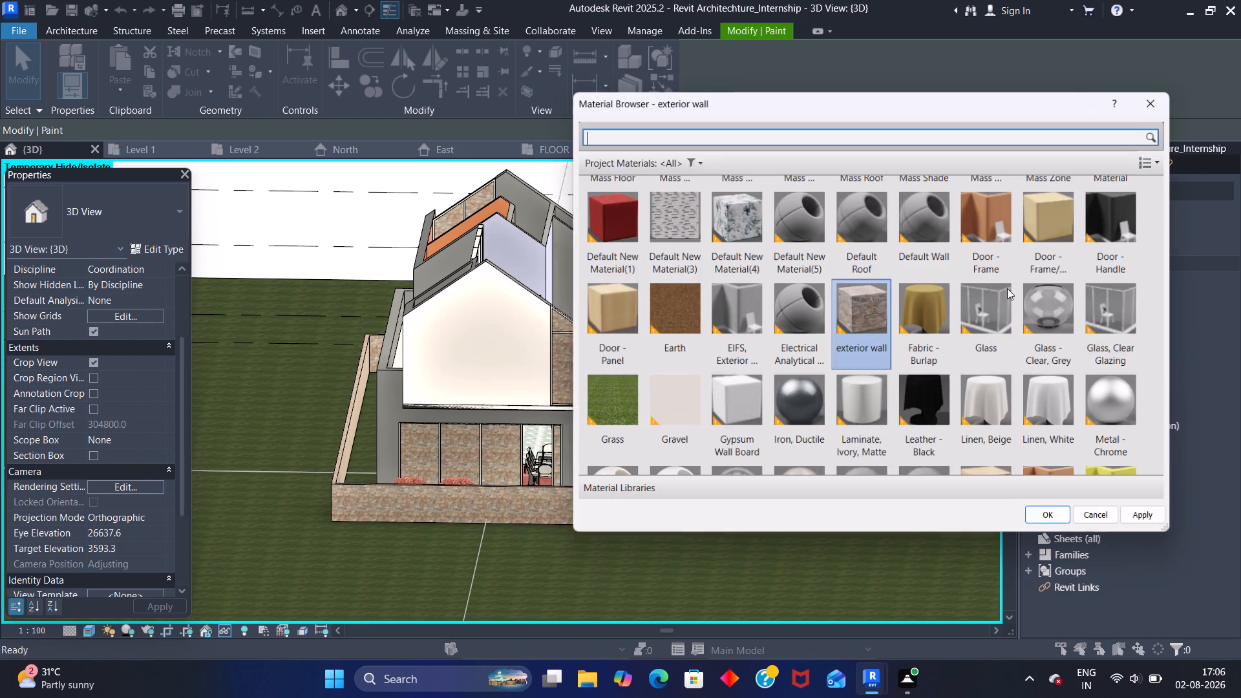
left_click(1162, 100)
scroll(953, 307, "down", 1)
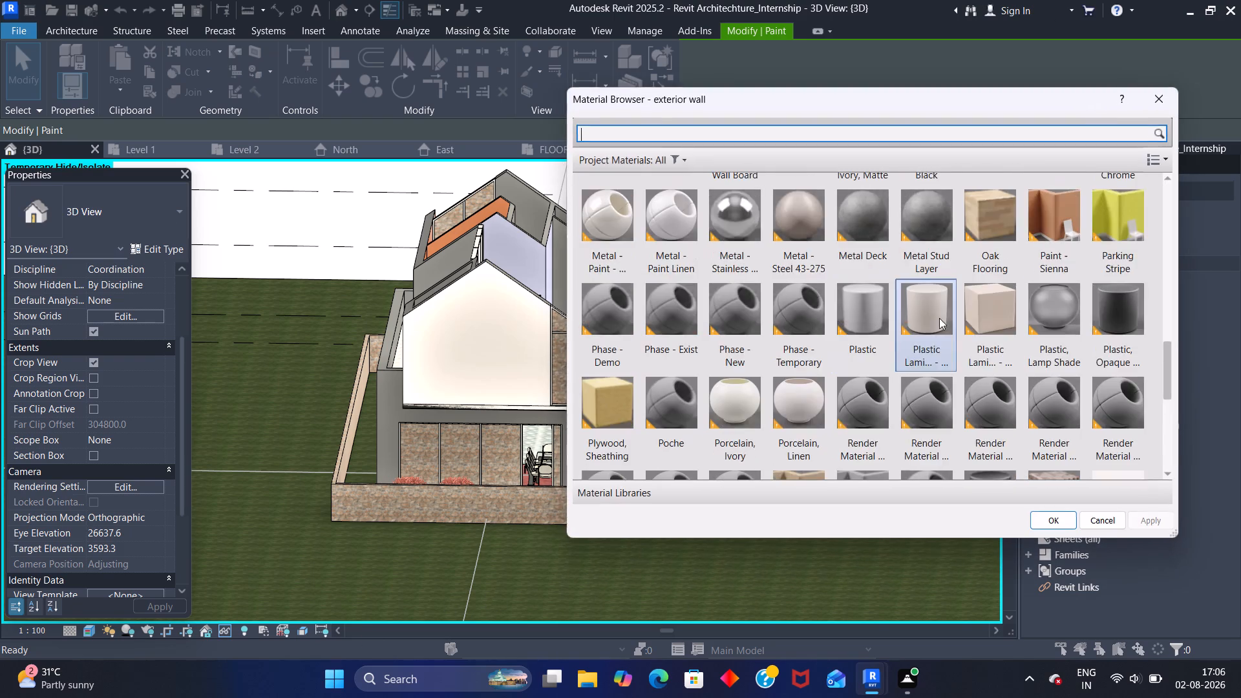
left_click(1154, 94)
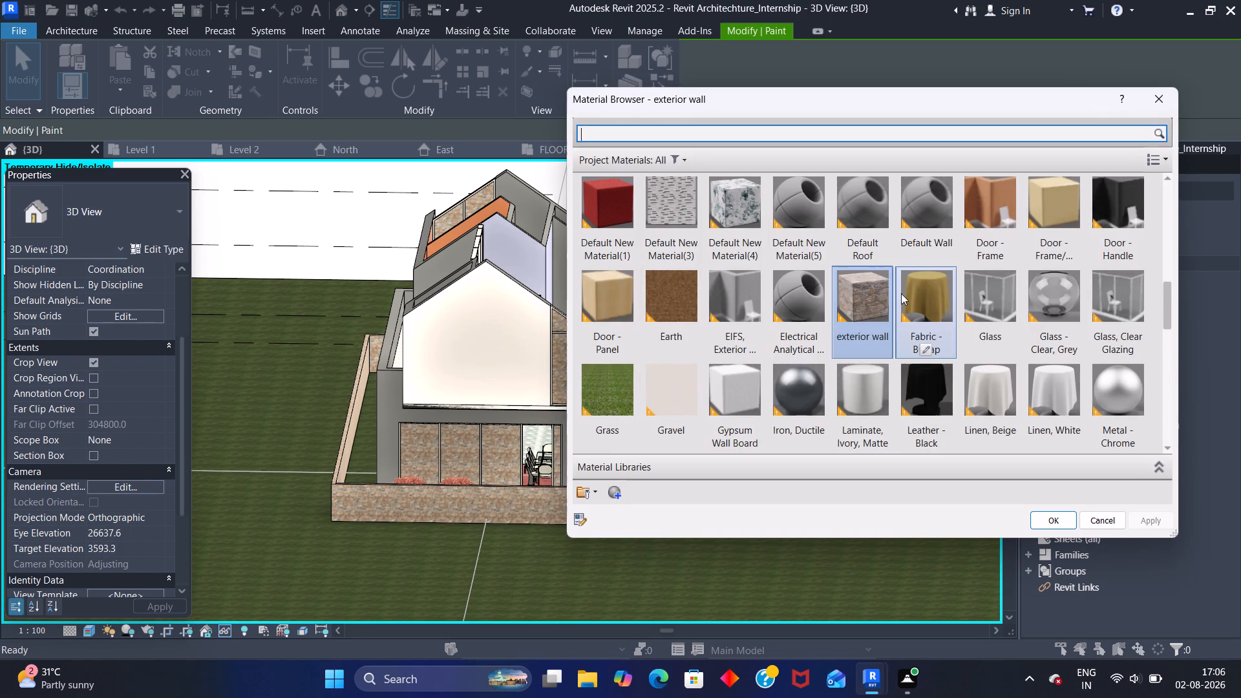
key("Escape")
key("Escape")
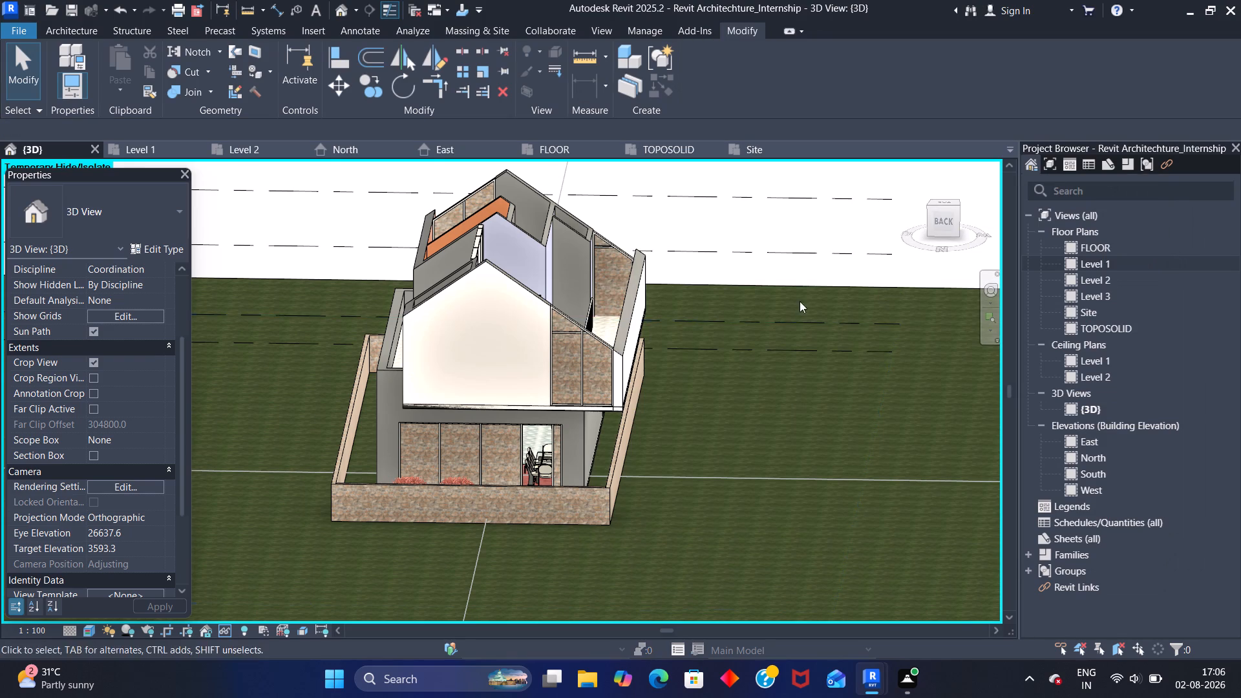
Examine the stone-textured panels and the properties of the storefront curtain wall above the balcony on the front facade's upper floor.
scroll(822, 302, "down", 1)
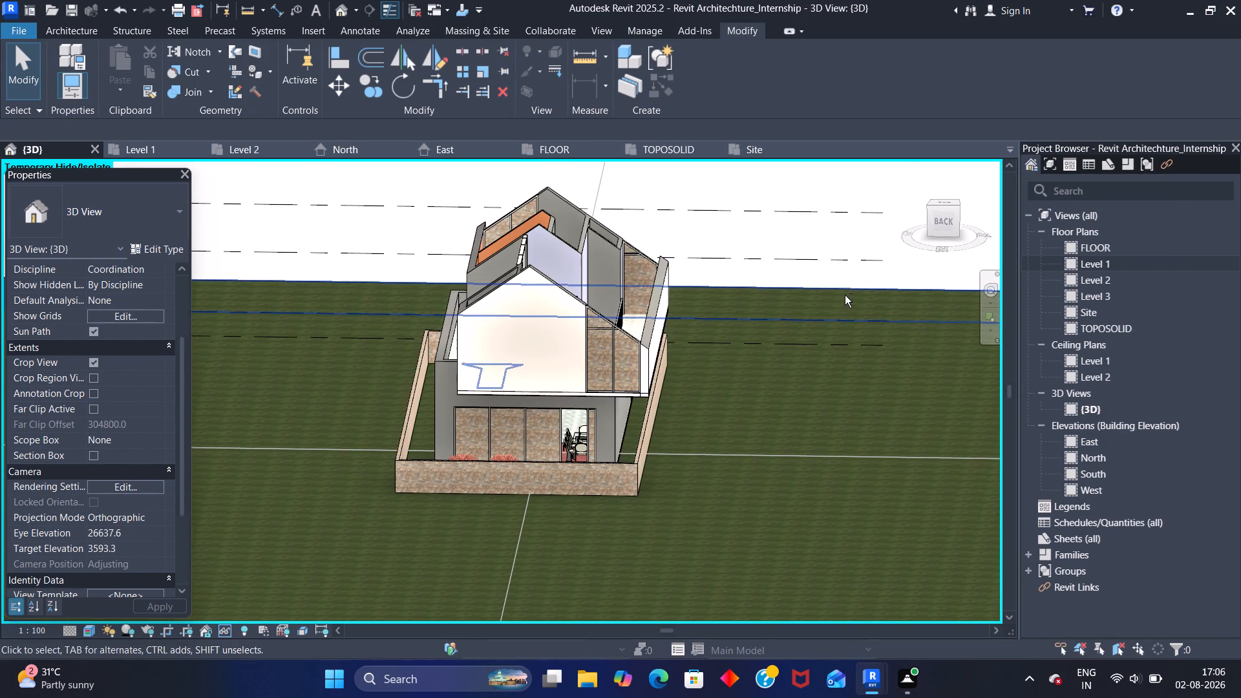
middle_click_drag(908, 279, 626, 332, "shift")
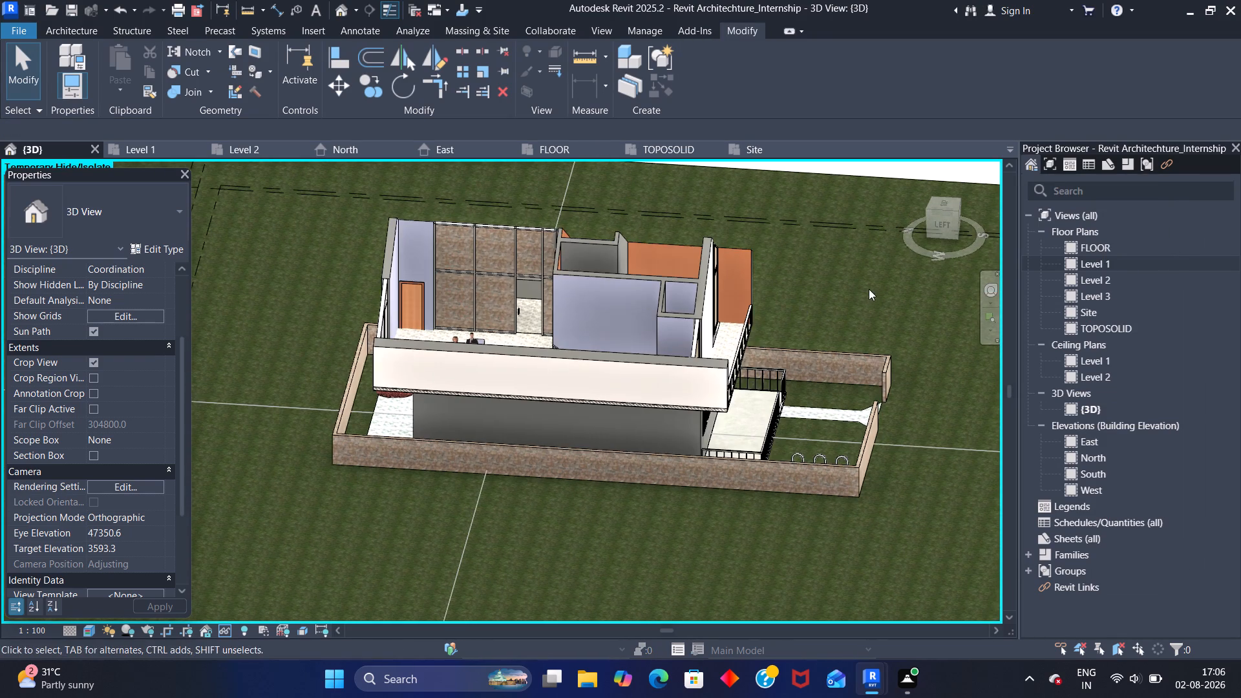
middle_click_drag(881, 289, 664, 288, "shift")
right_click_drag(728, 317, 726, 315)
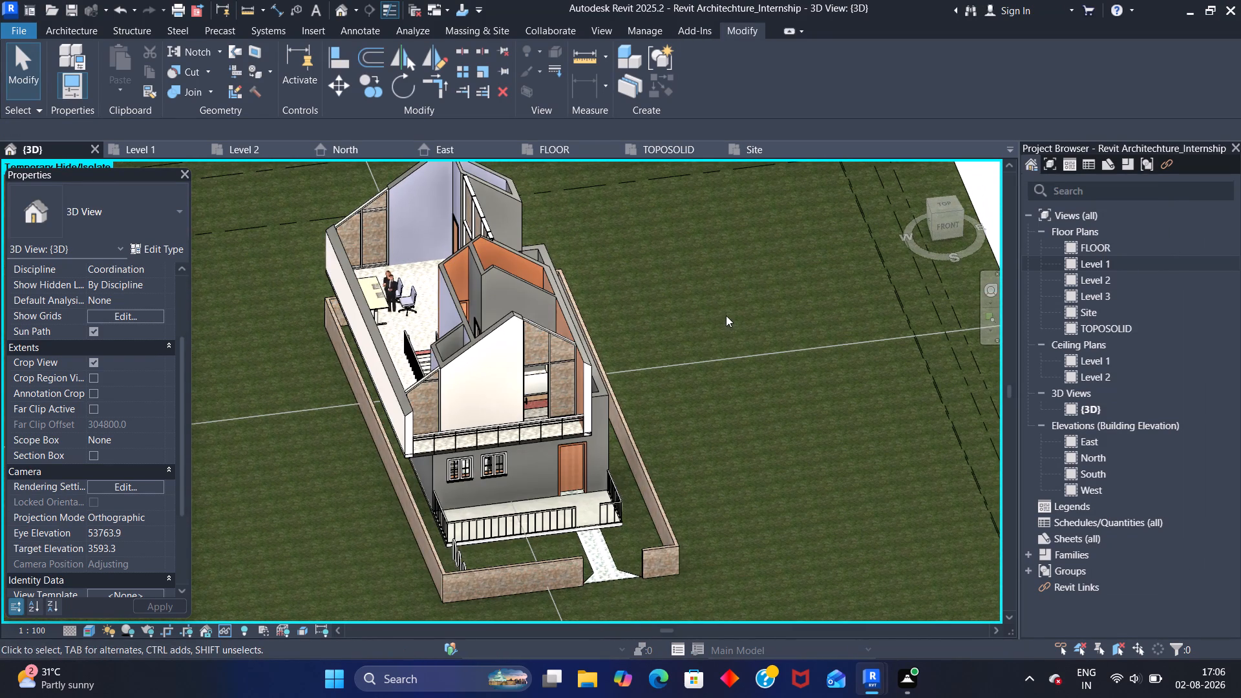
right_click_drag(726, 315, 716, 311)
scroll(563, 346, "up", 10)
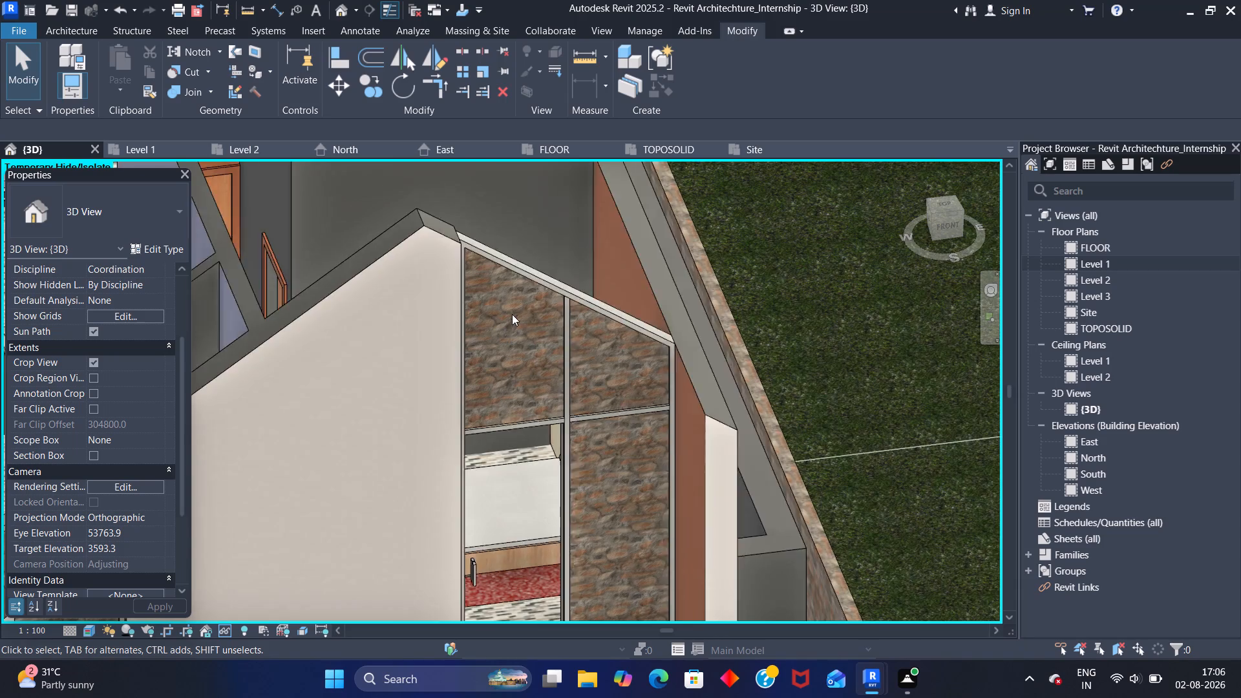
scroll(512, 314, "up", 6)
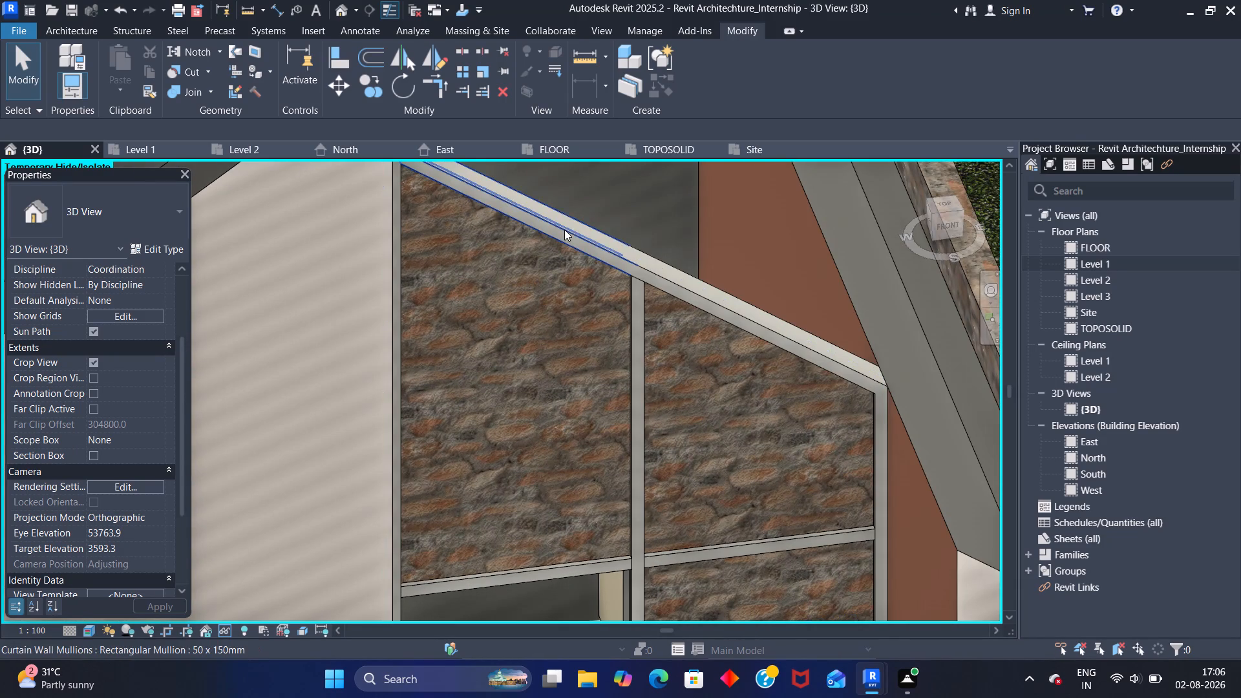
left_click(565, 227)
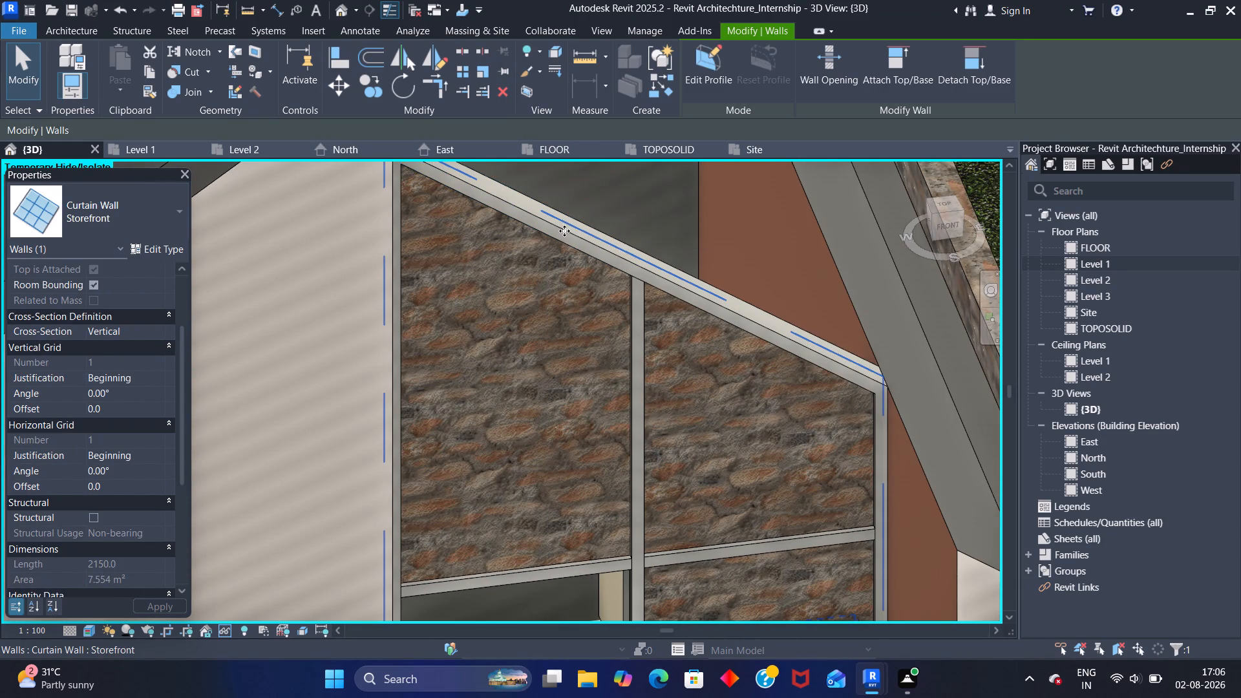
scroll(652, 224, "down", 8)
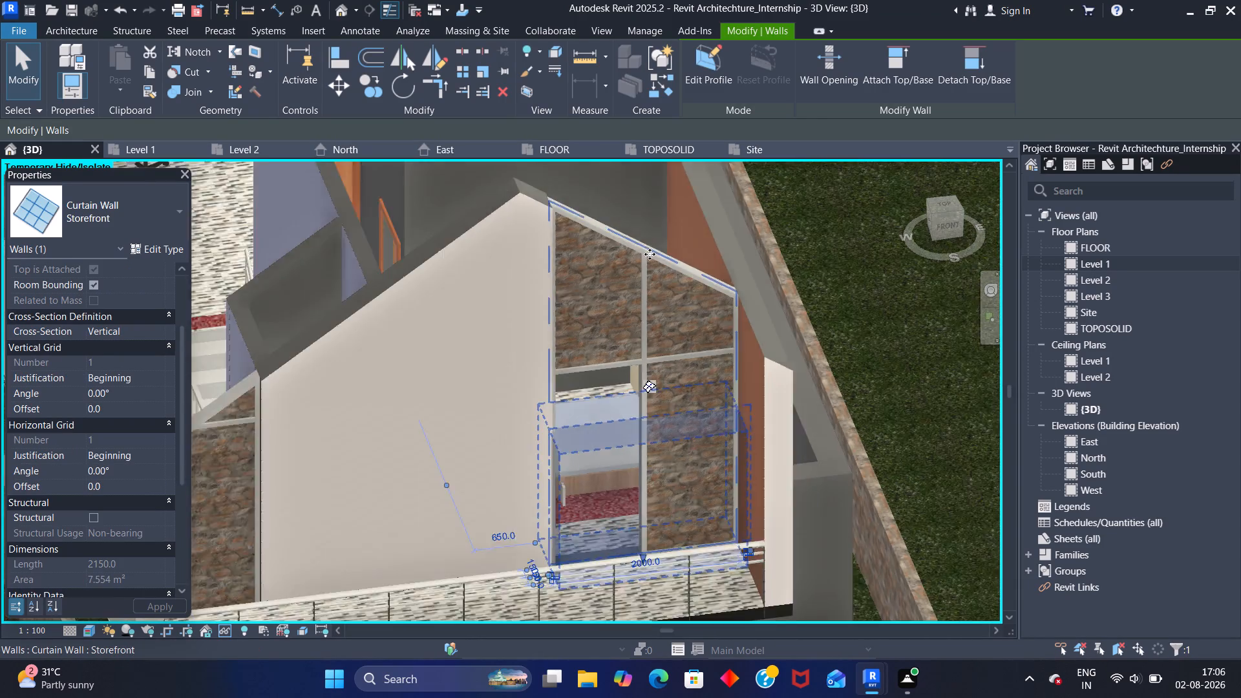
scroll(650, 254, "down", 4)
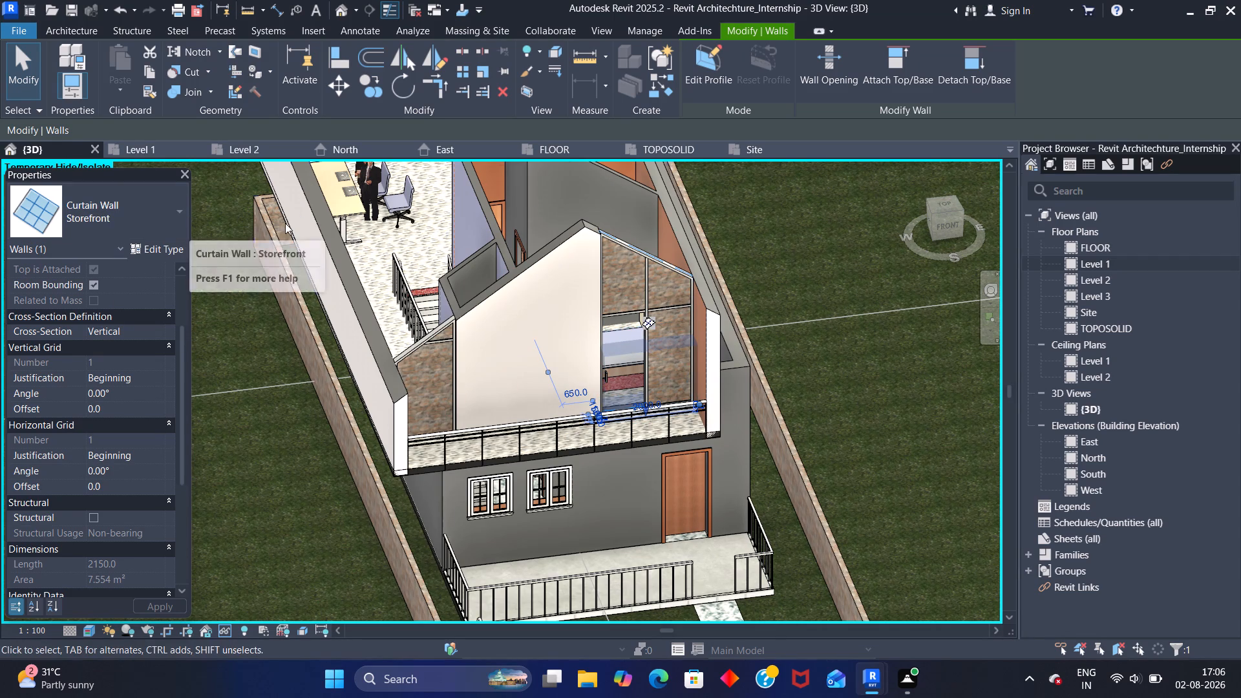
left_click(833, 227)
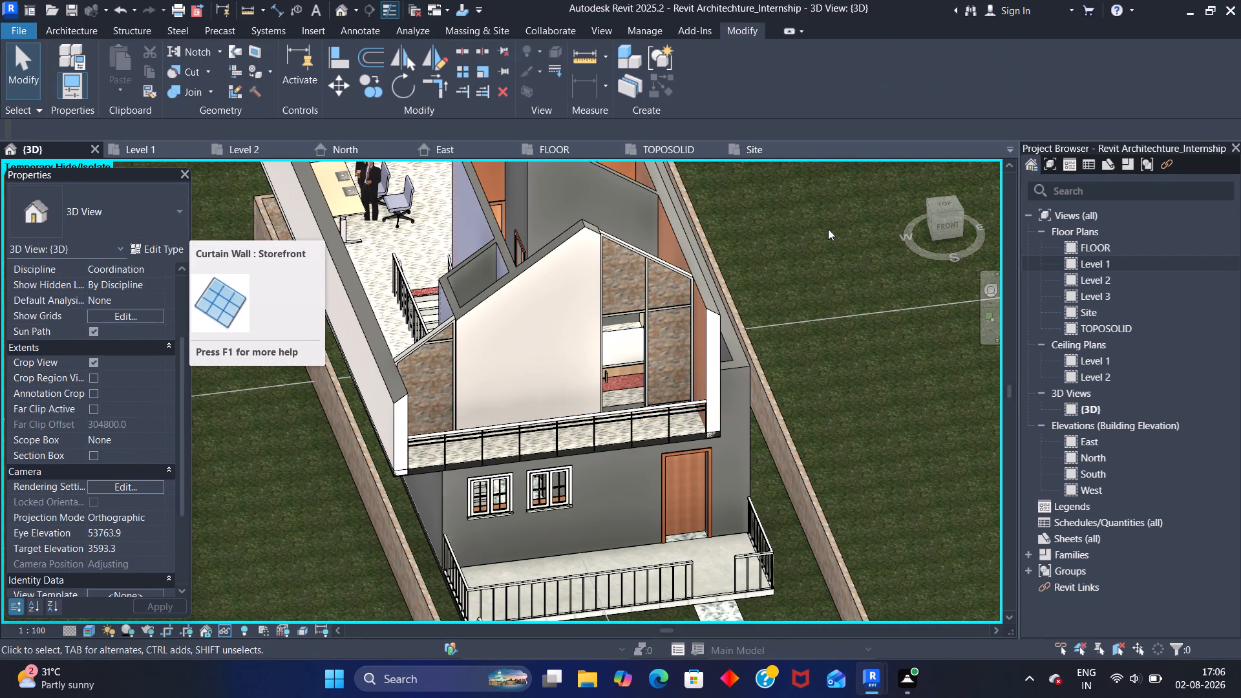
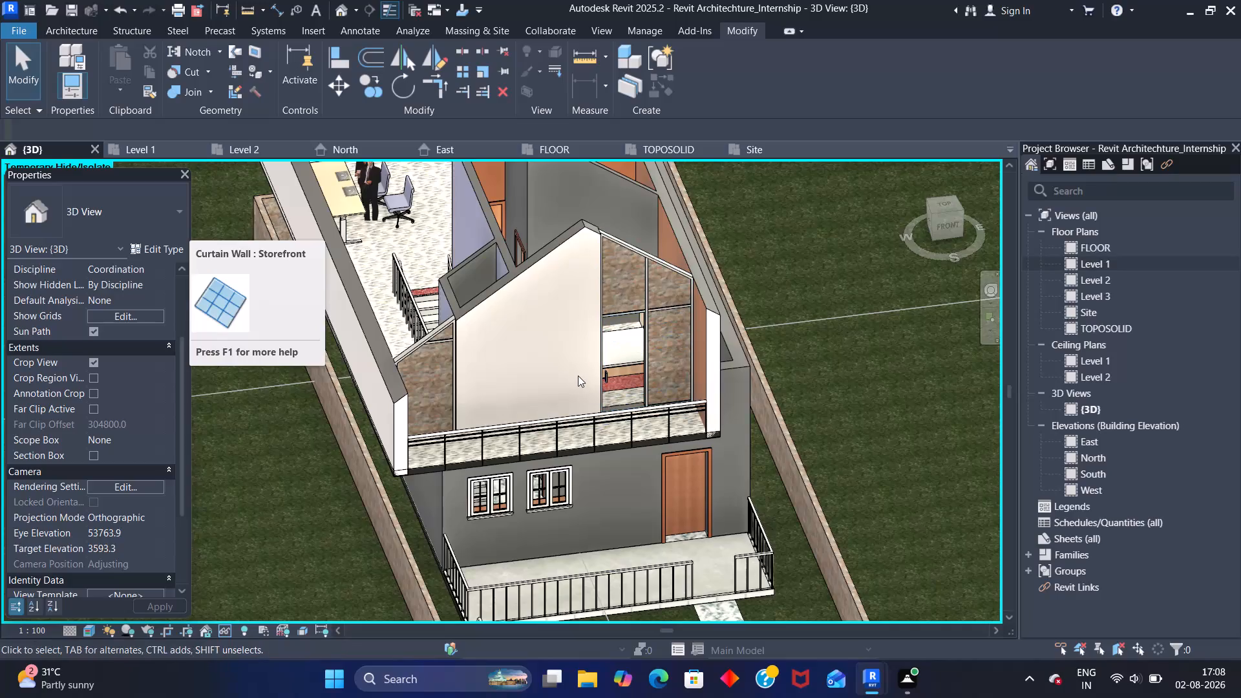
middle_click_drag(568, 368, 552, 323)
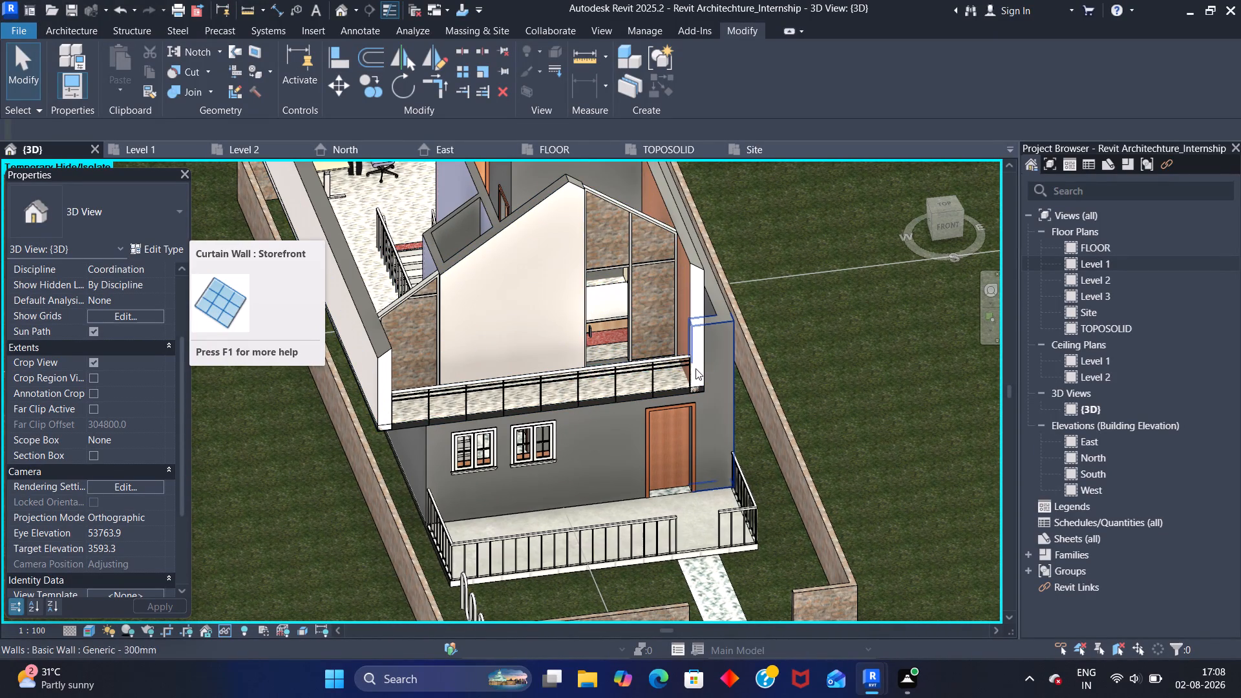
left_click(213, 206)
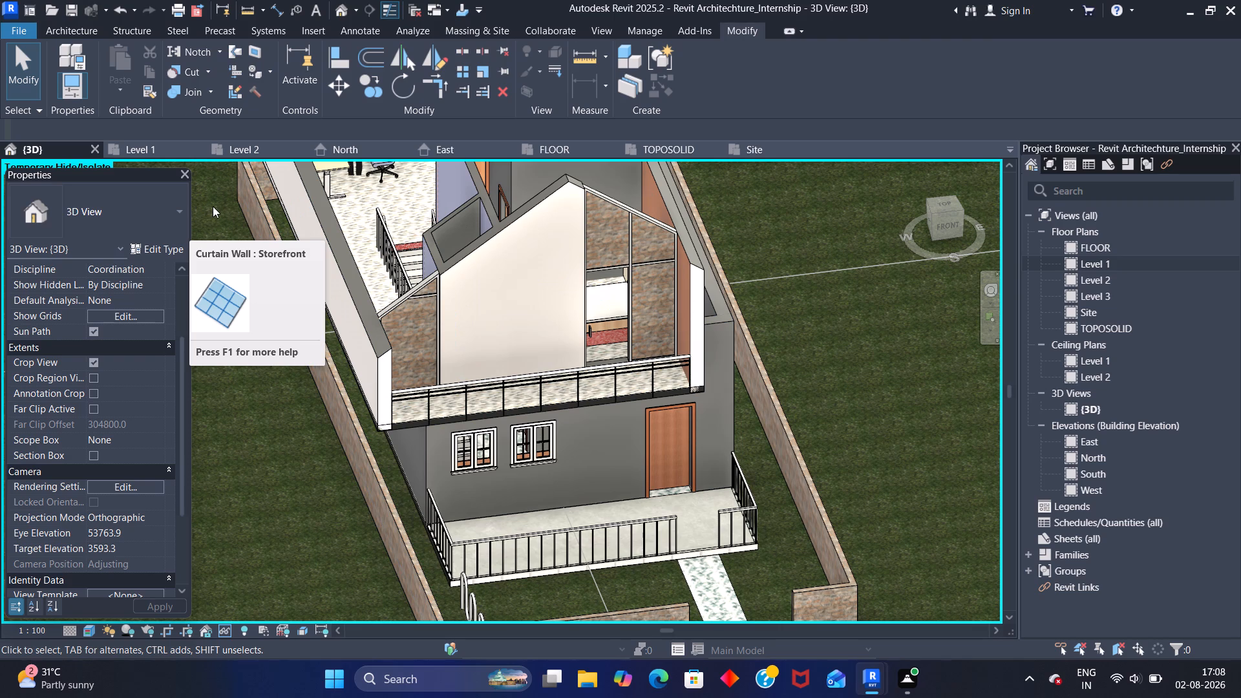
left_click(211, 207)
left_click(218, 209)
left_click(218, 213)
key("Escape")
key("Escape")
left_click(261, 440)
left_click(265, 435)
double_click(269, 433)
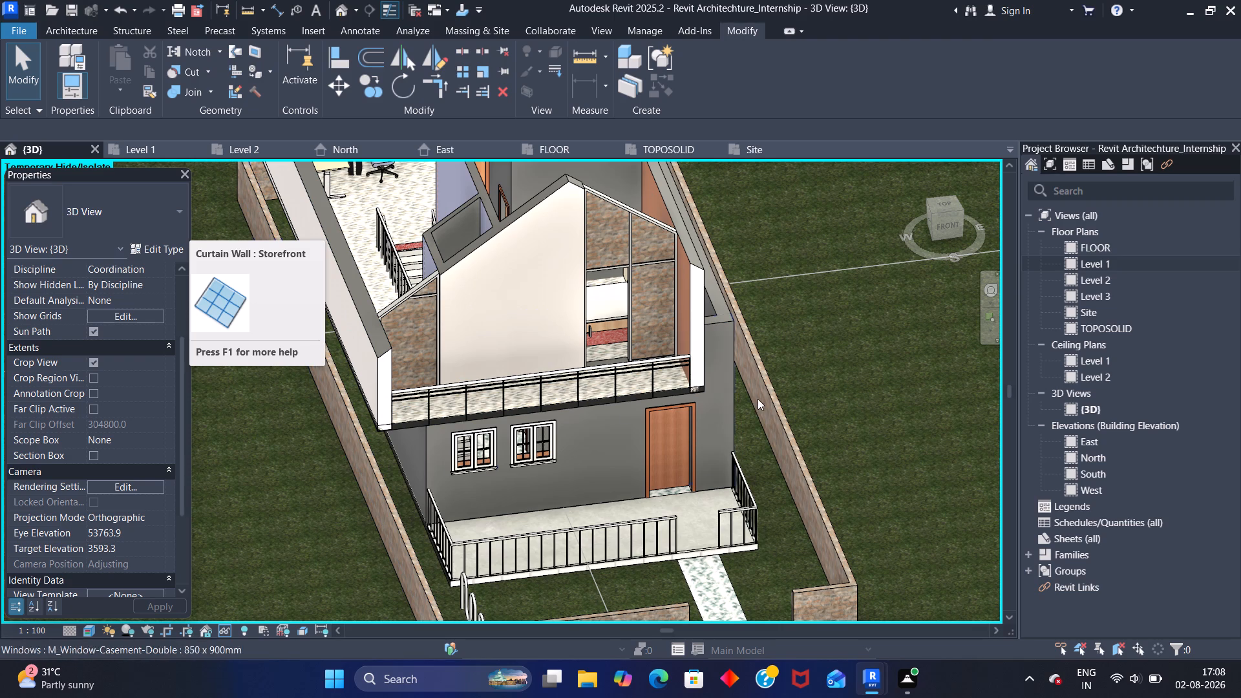
Reset the temporary hide/isolate mode to show the roof and all other hidden elements.
scroll(838, 372, "down", 5)
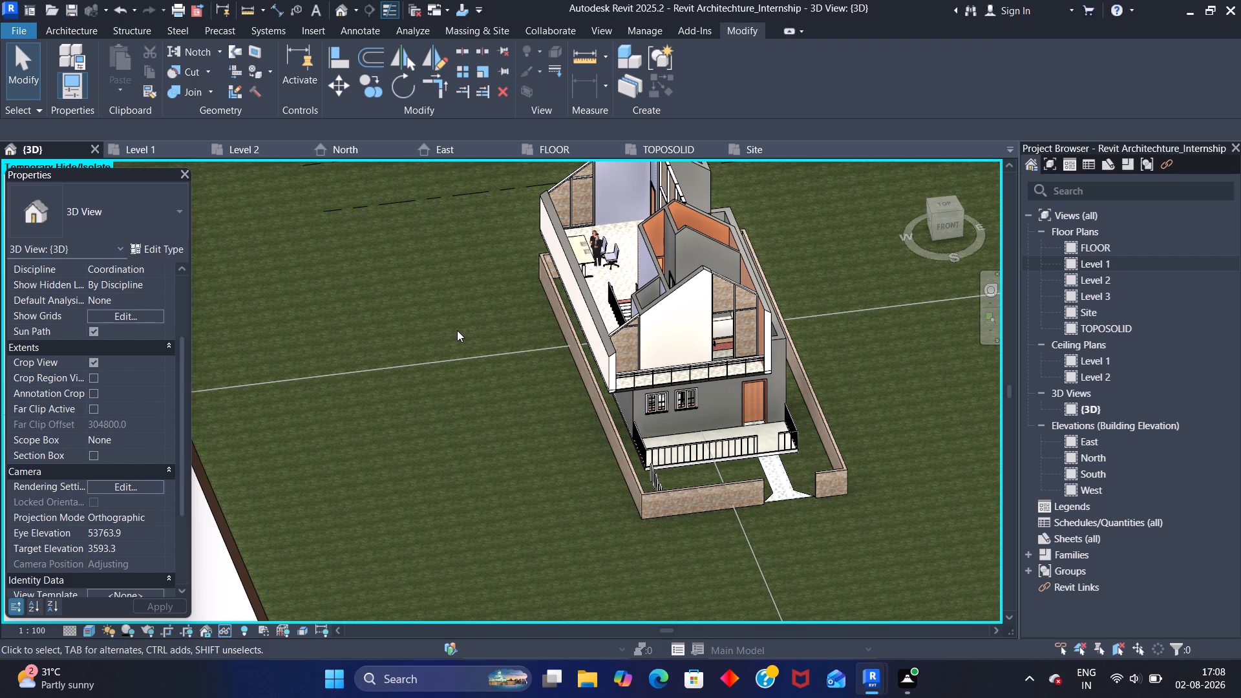
key("h")
key("r")
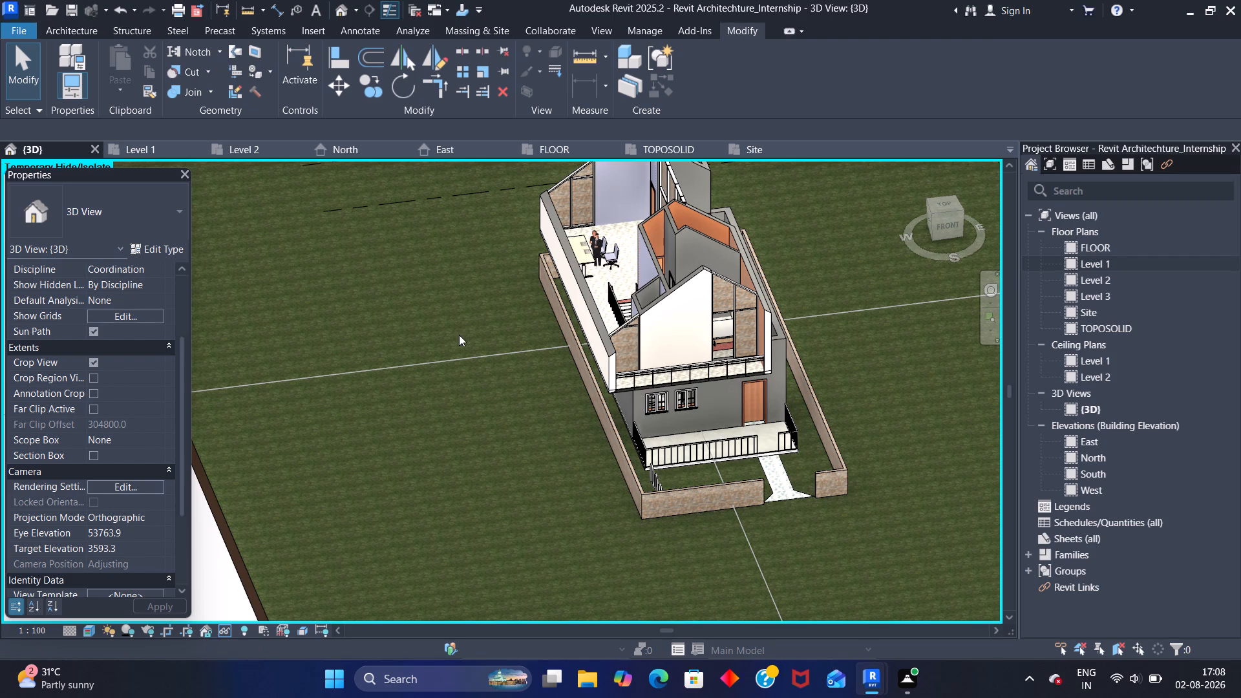
Examine the front and side facades, the roof and the boundary walls of the complete house from several angles.
scroll(433, 276, "down", 1)
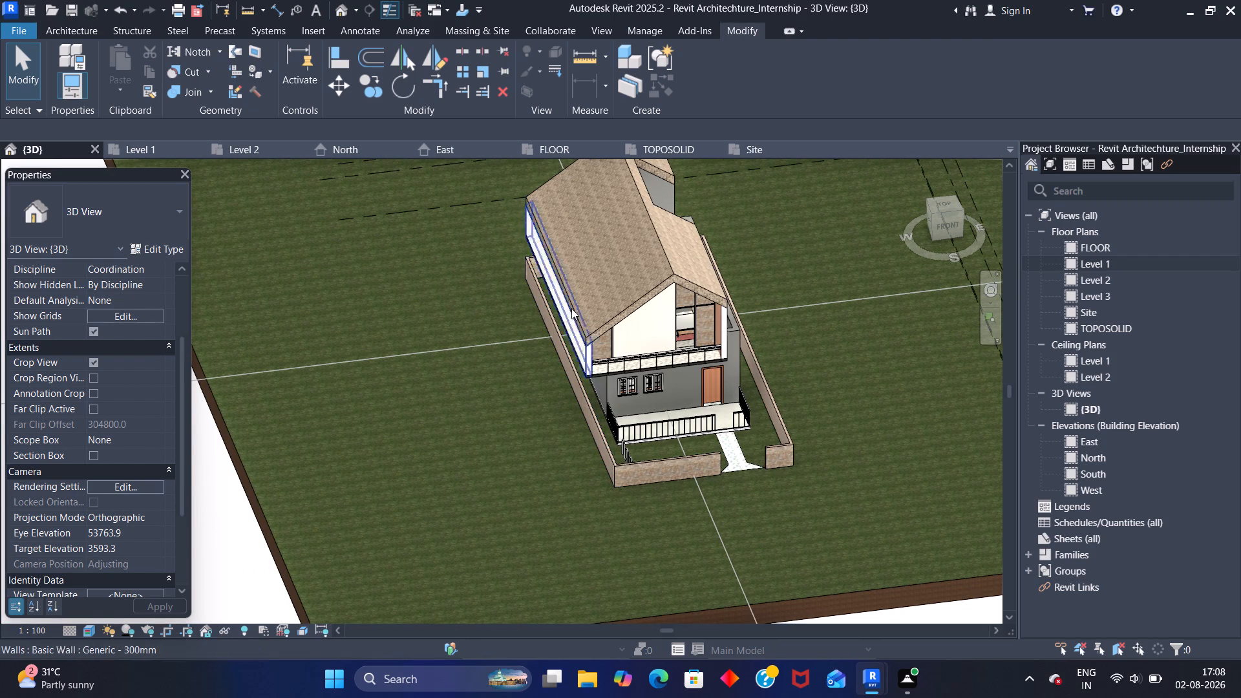
scroll(582, 303, "up", 10)
scroll(639, 313, "up", 1)
scroll(633, 322, "down", 3)
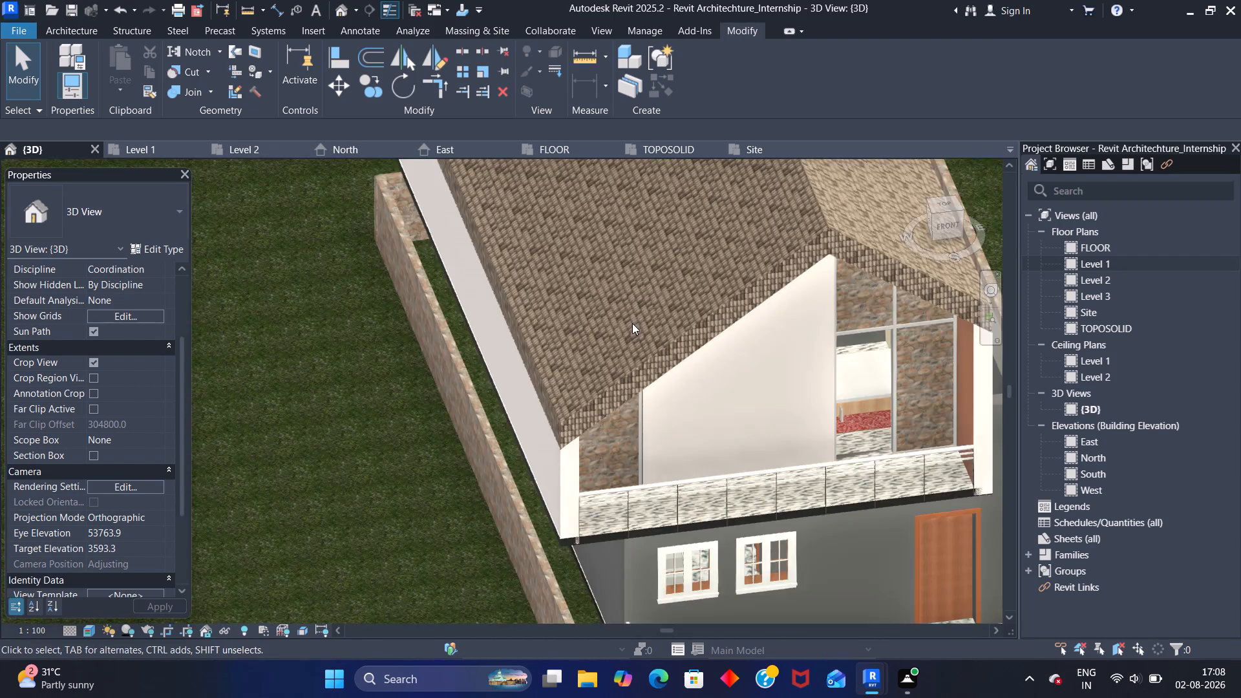
scroll(632, 323, "down", 4)
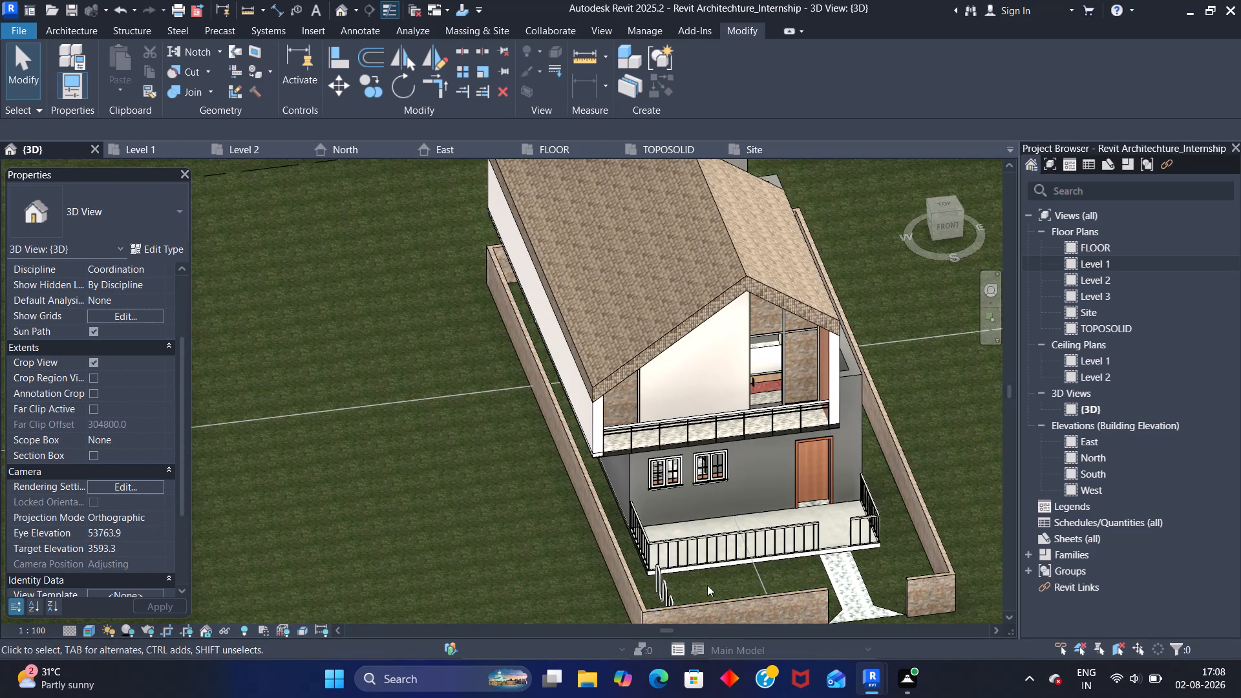
middle_click_drag(718, 576, 635, 469)
middle_click_drag(663, 577, 548, 456, "shift")
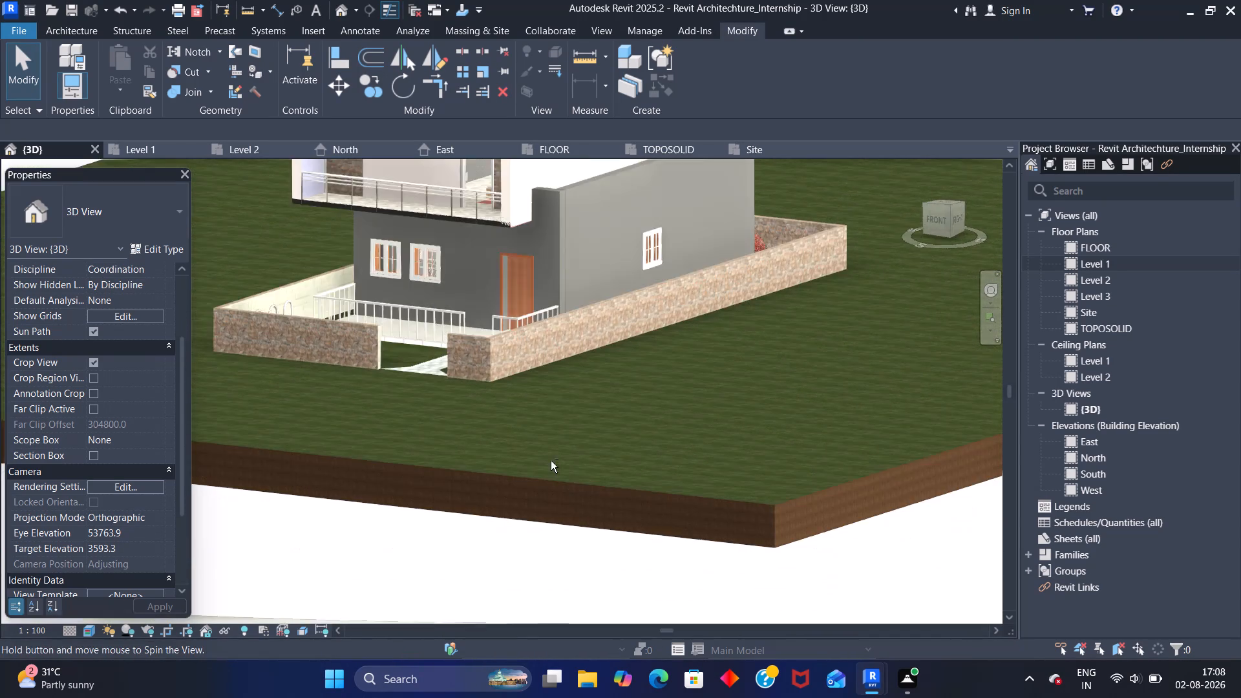
middle_click_drag(476, 407, 522, 493, "shift")
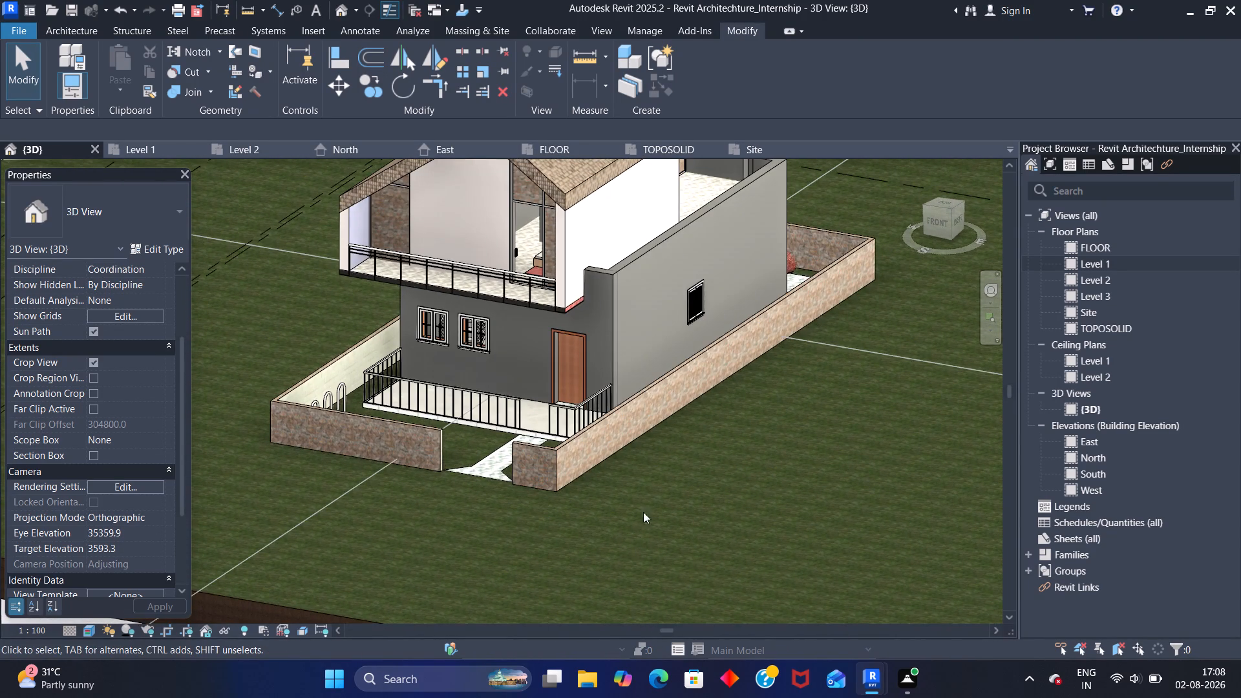
middle_click_drag(652, 482, 617, 584)
scroll(681, 552, "down", 2)
middle_click_drag(684, 583, 685, 568, "shift")
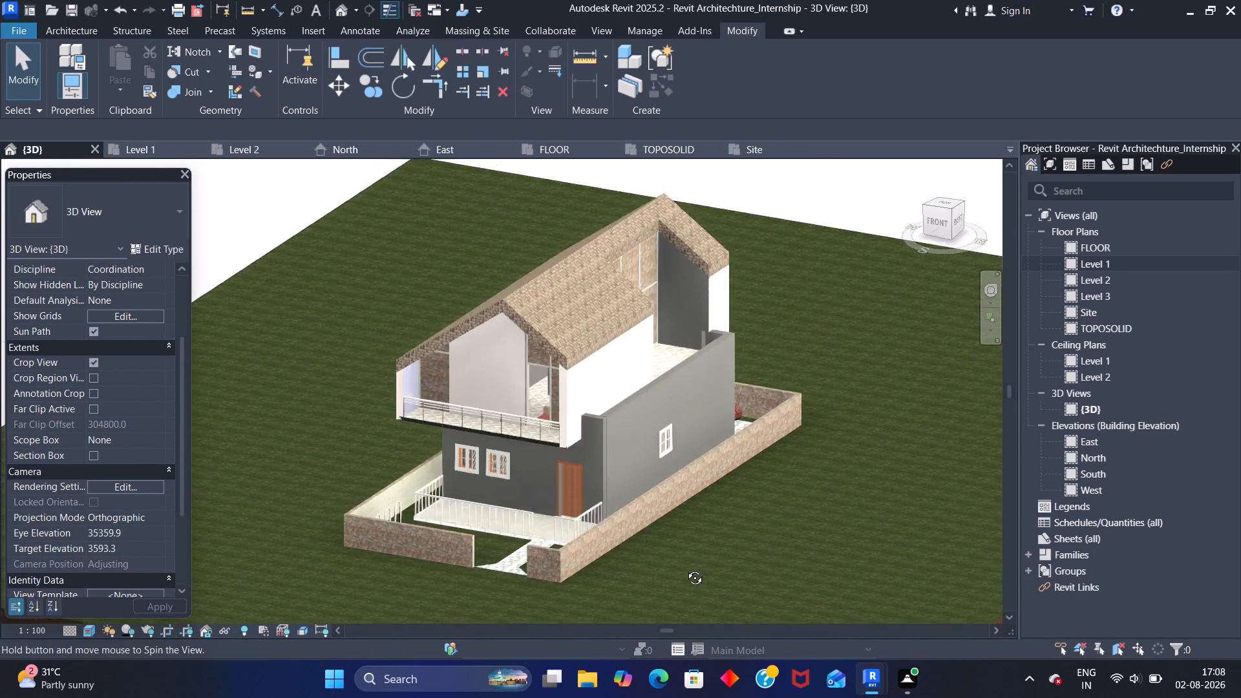
middle_click_drag(685, 568, 688, 522, "shift")
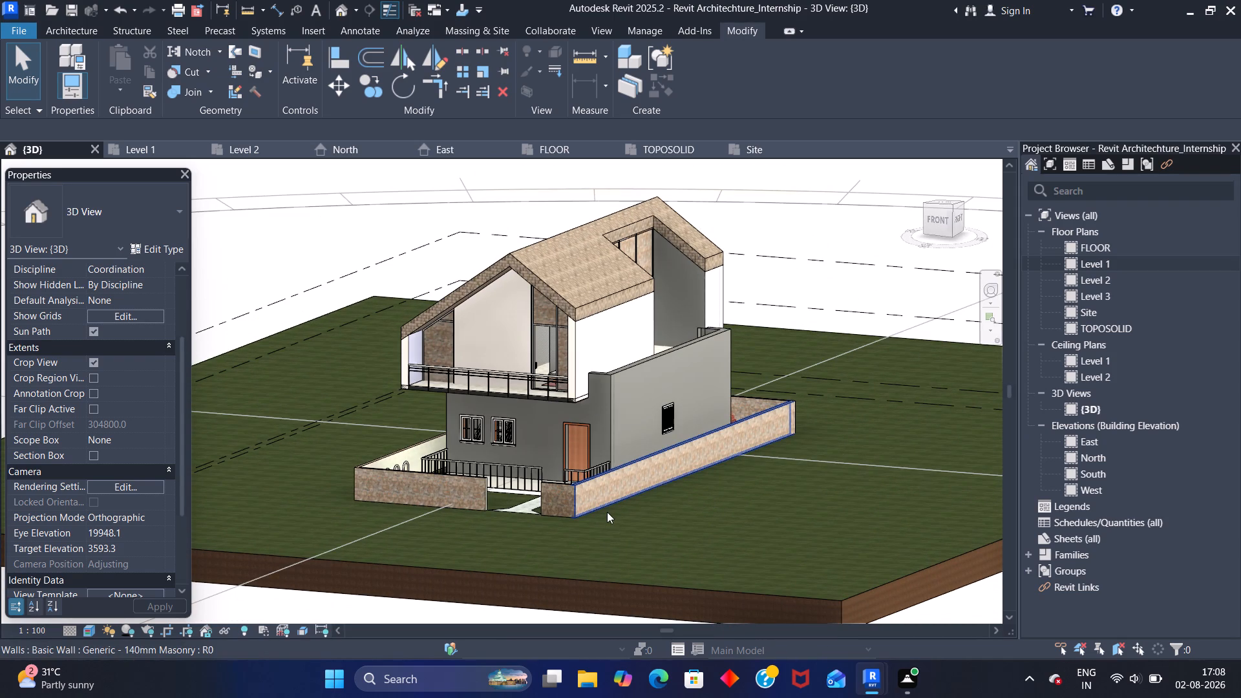
scroll(567, 284, "up", 9)
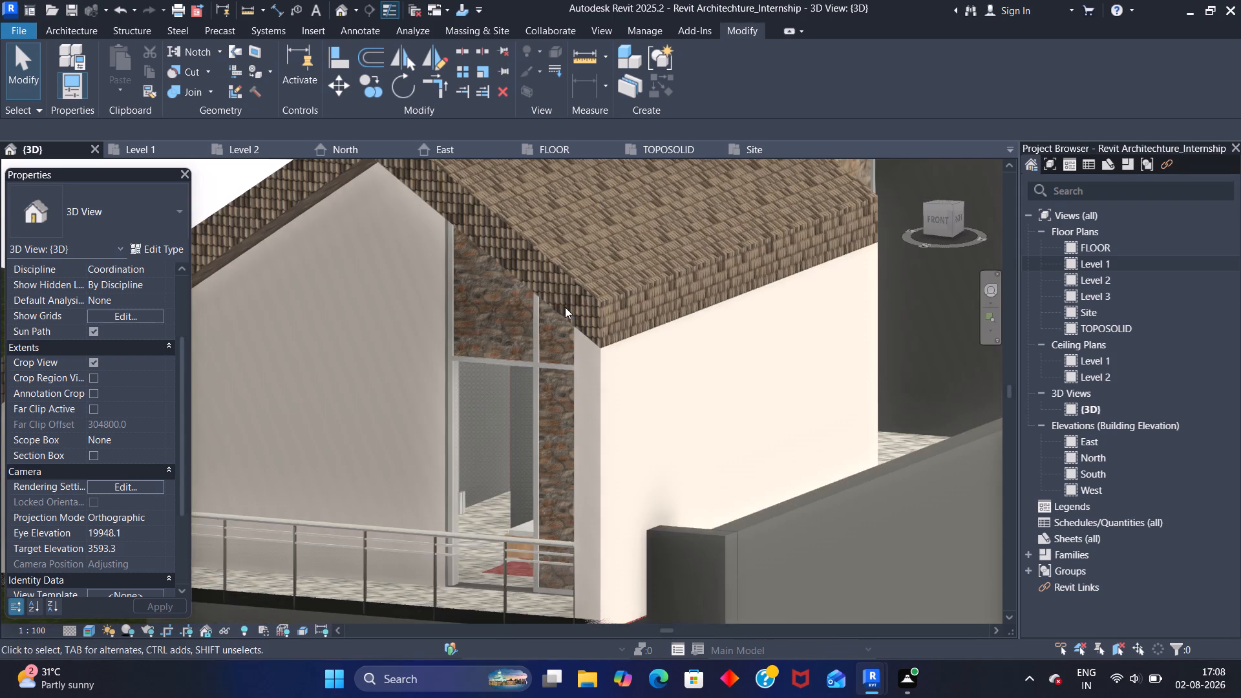
scroll(564, 307, "down", 9)
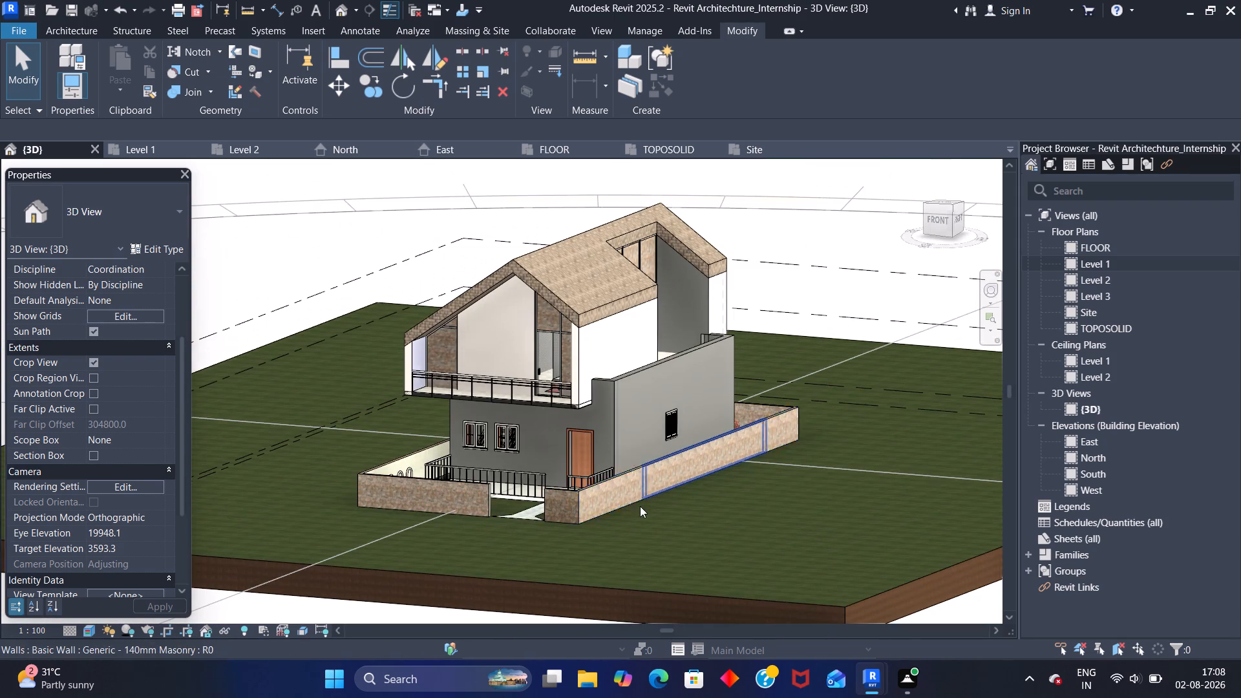
Paint the unpainted inner face of the side boundary wall beside the front railing with the exterior wall material.
scroll(421, 449, "up", 6)
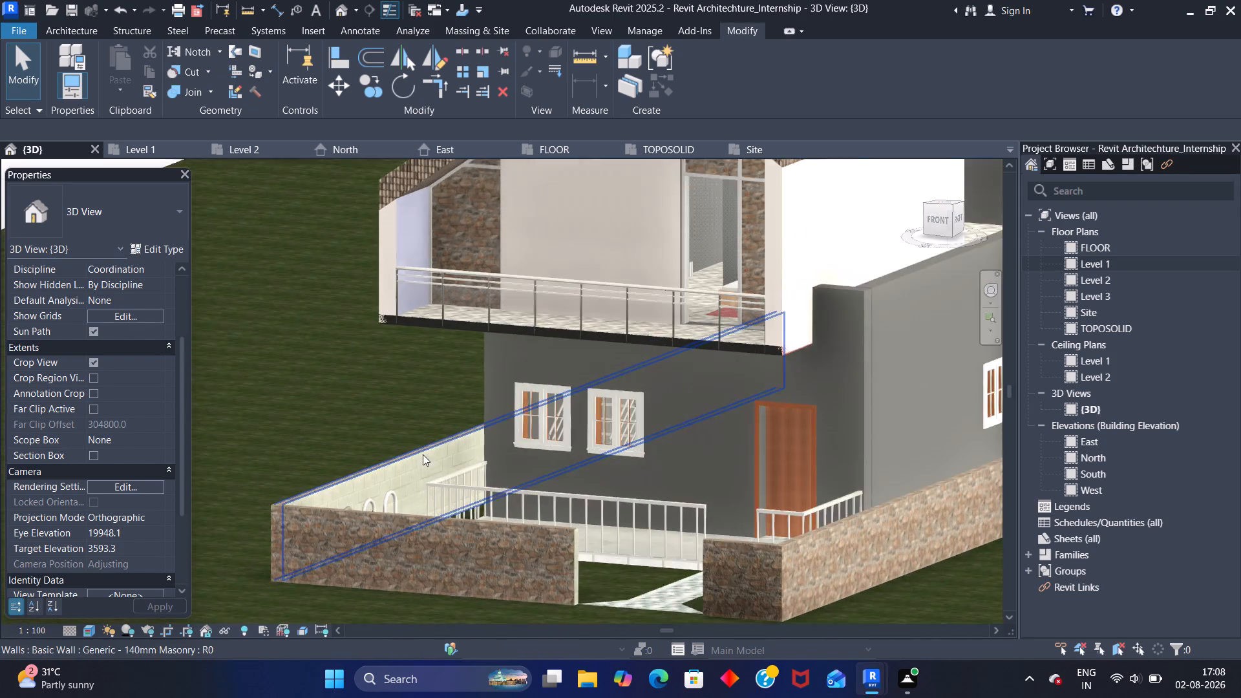
scroll(423, 454, "up", 2)
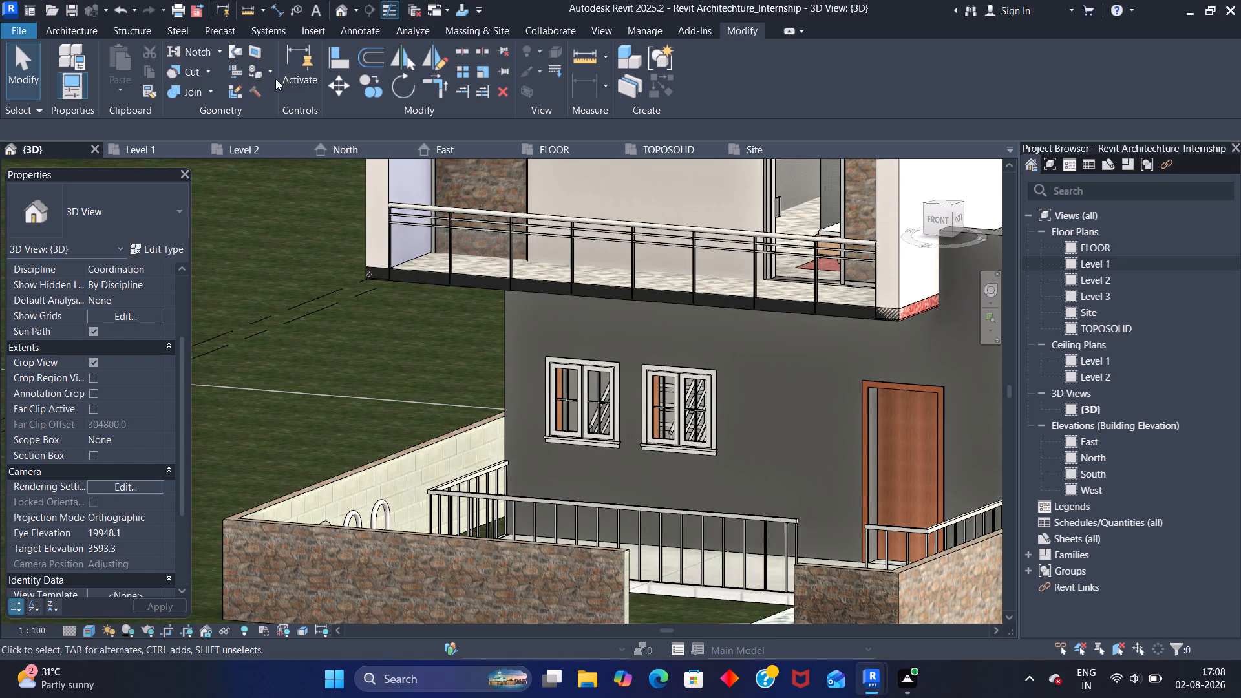
left_click(255, 68)
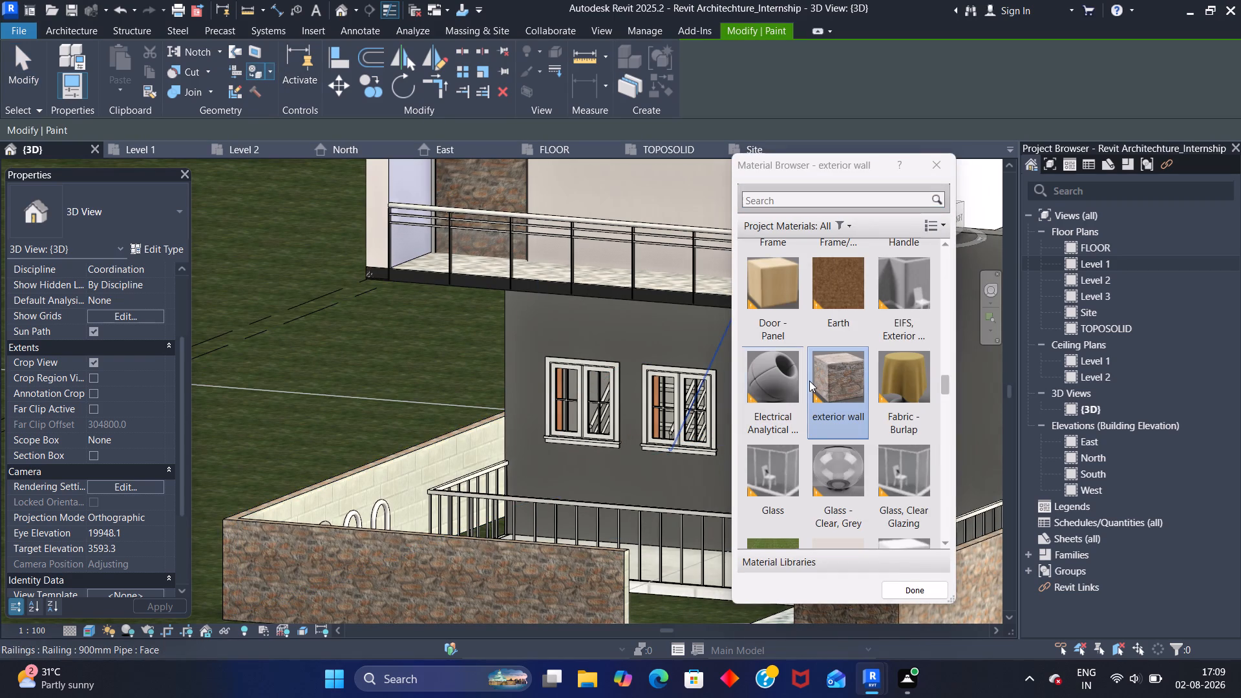
left_click(814, 379)
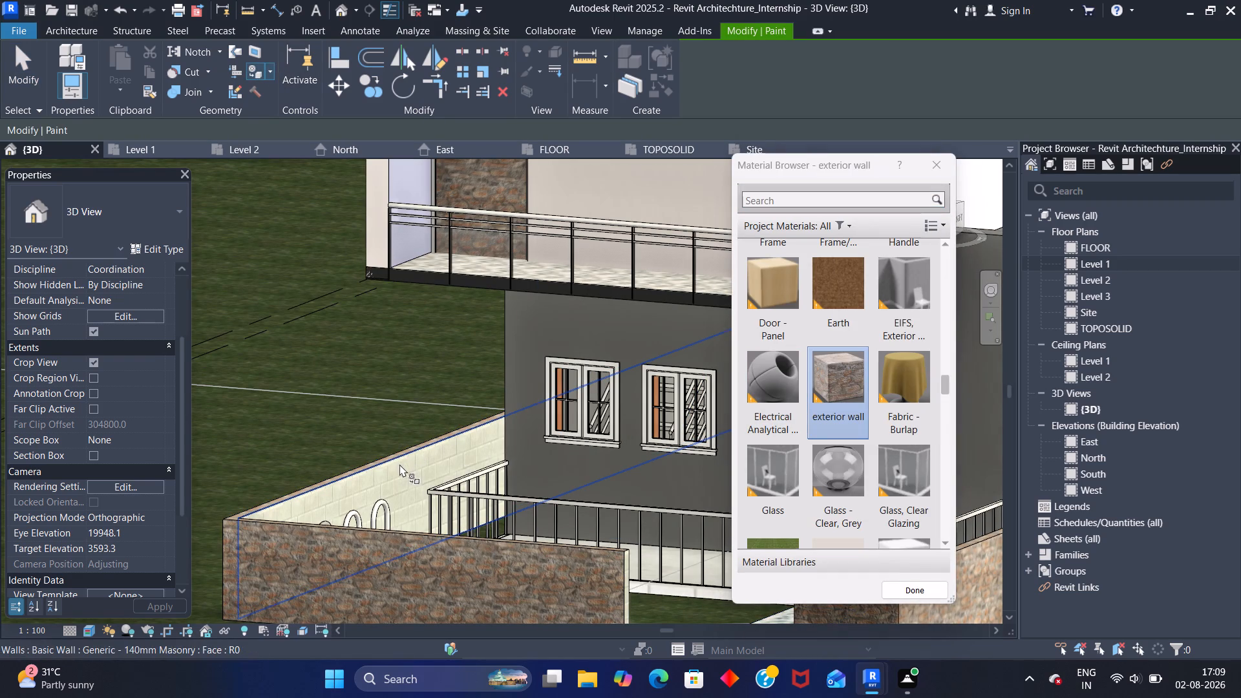
left_click(399, 464)
scroll(374, 443, "down", 2)
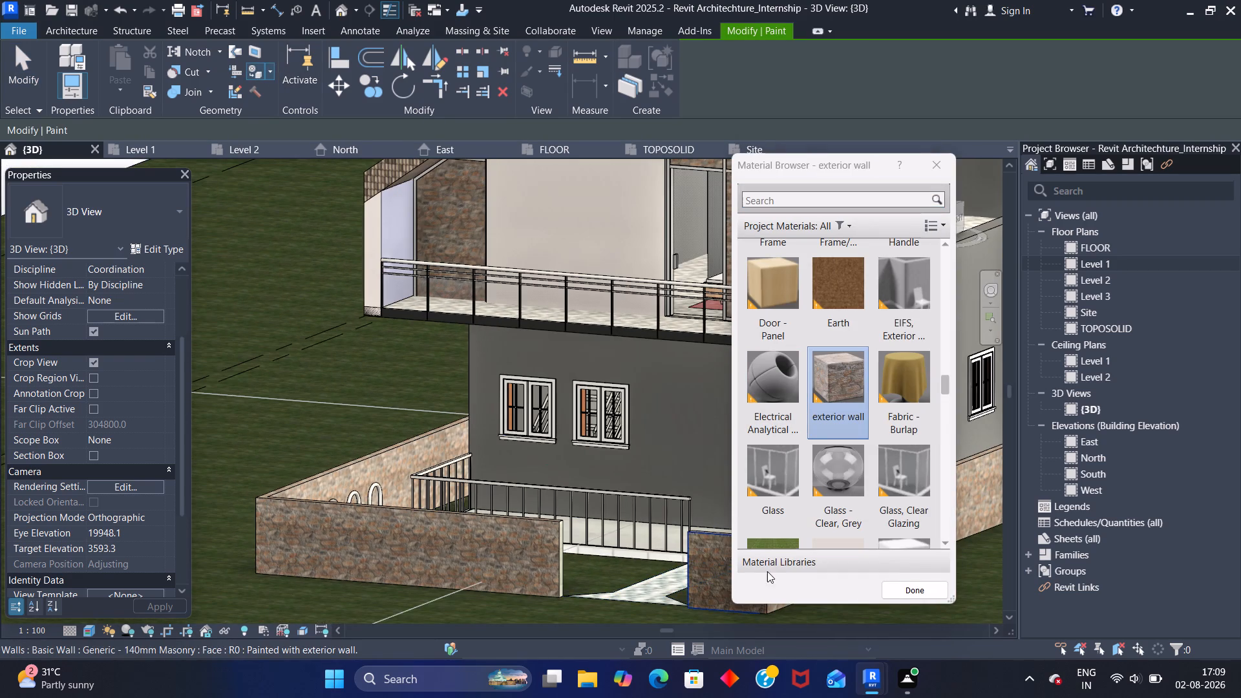
left_click(907, 588)
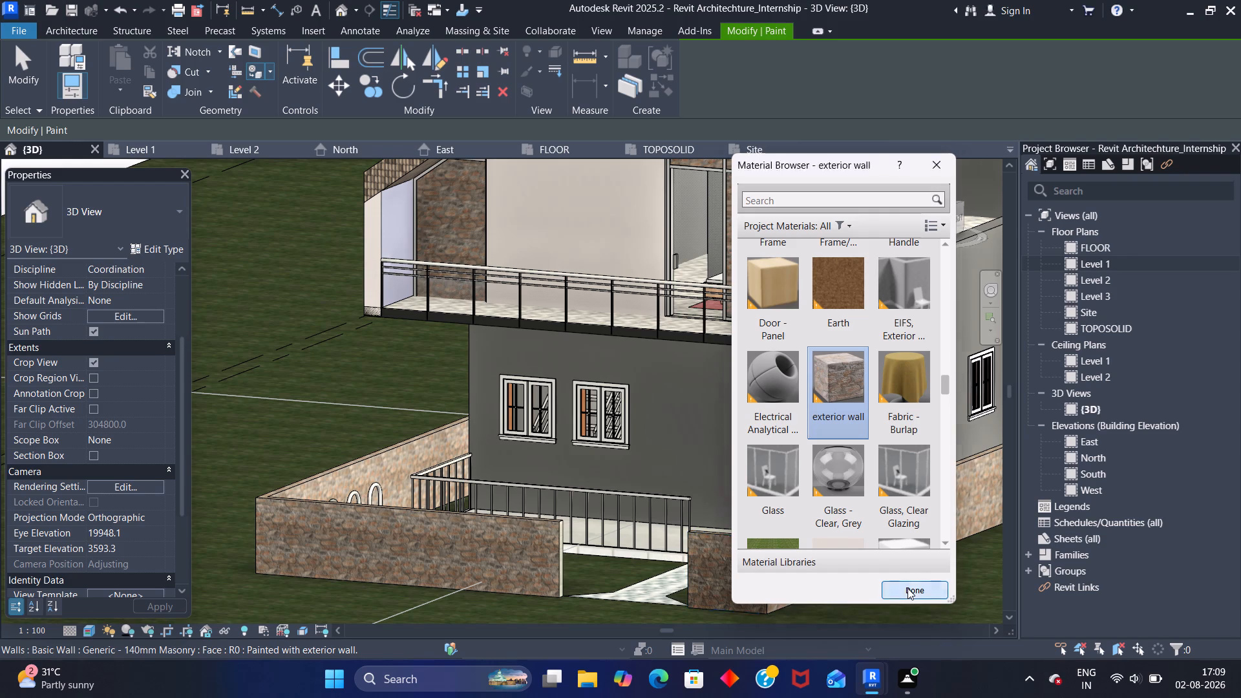
Create a new project material in the Material Browser.
scroll(319, 390, "down", 1)
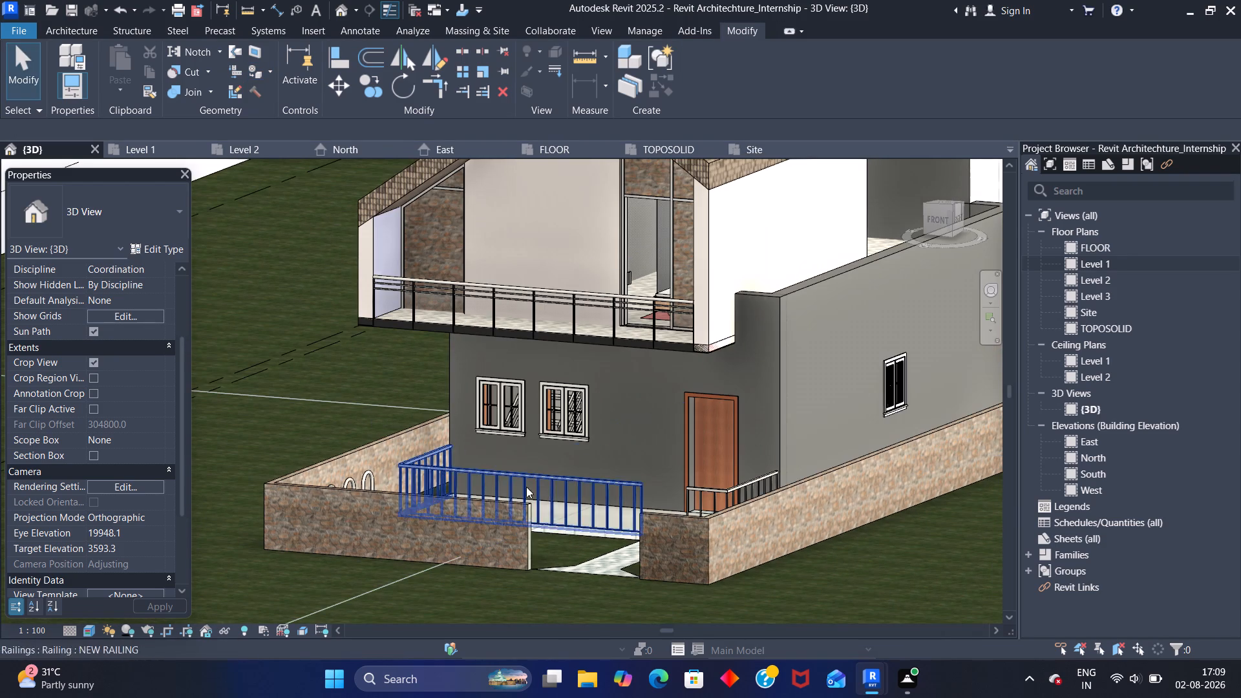
middle_click_drag(563, 523, 557, 562)
middle_click_drag(577, 414, 557, 438)
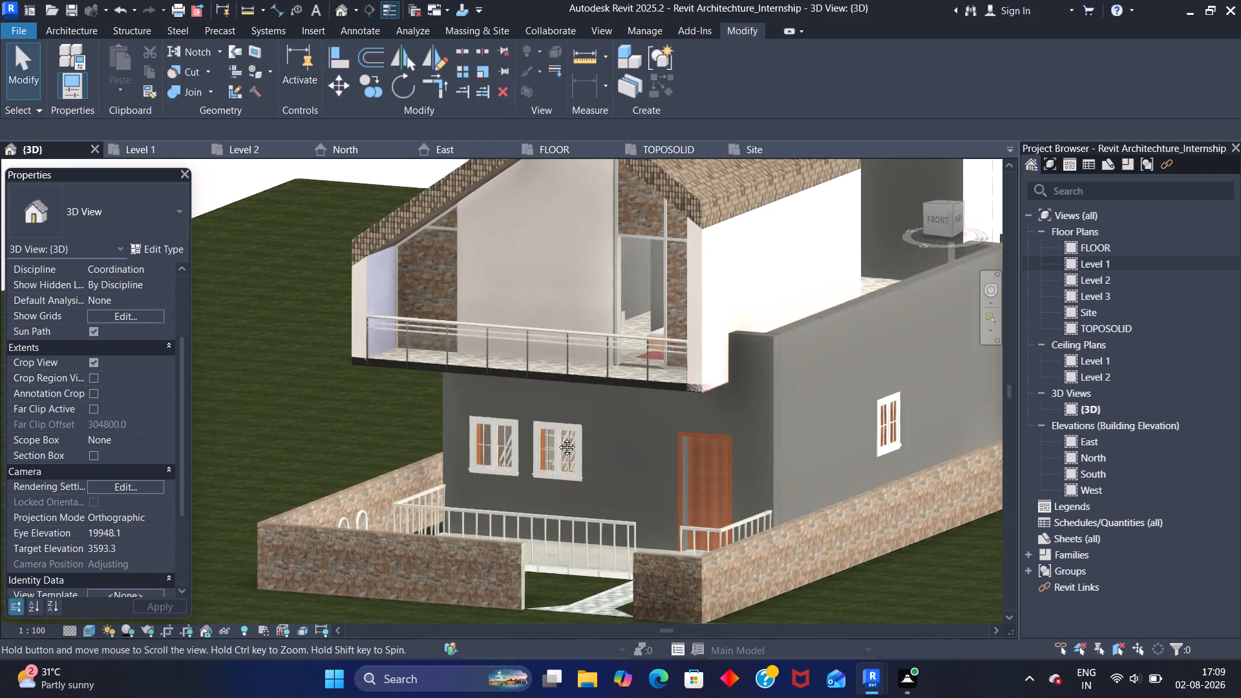
middle_click_drag(557, 438, 526, 467)
scroll(408, 327, "up", 3)
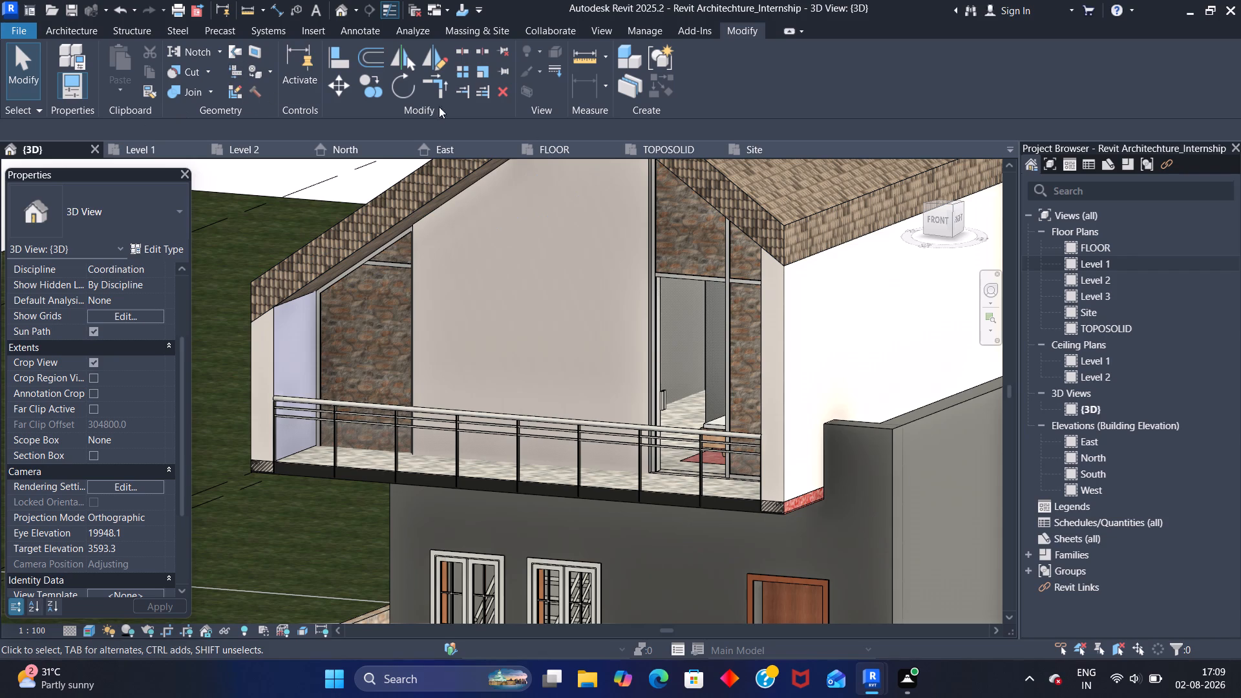
left_click(661, 25)
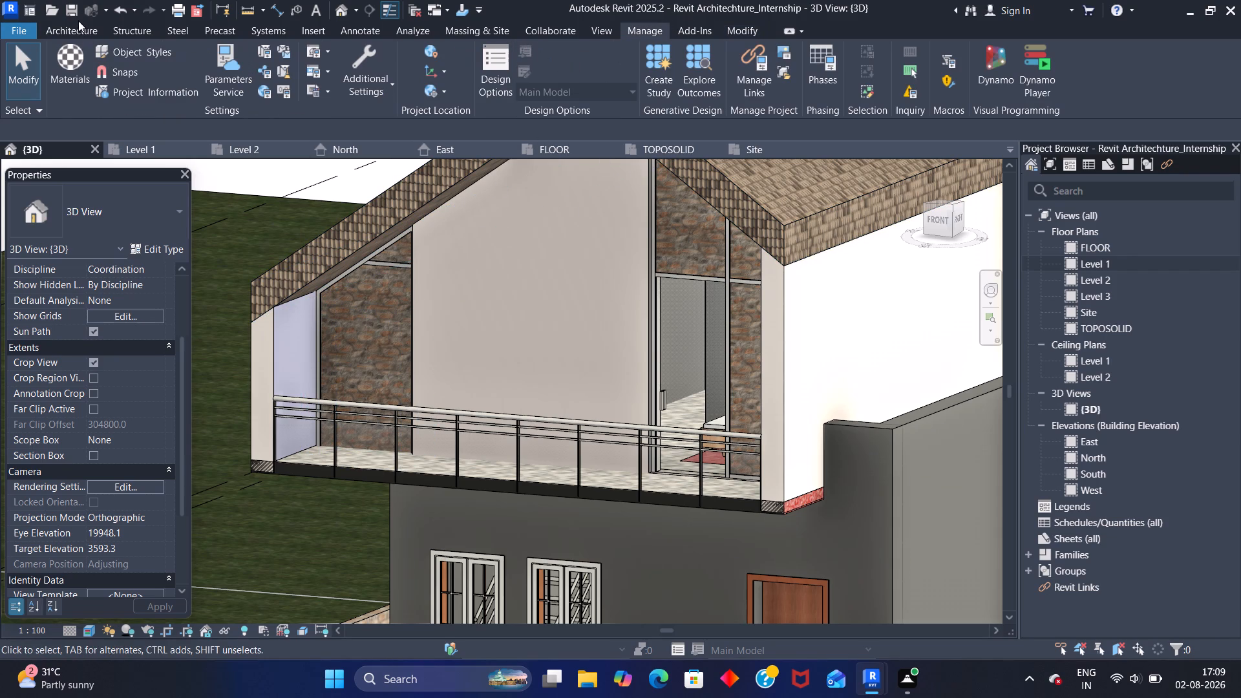
left_click(76, 50)
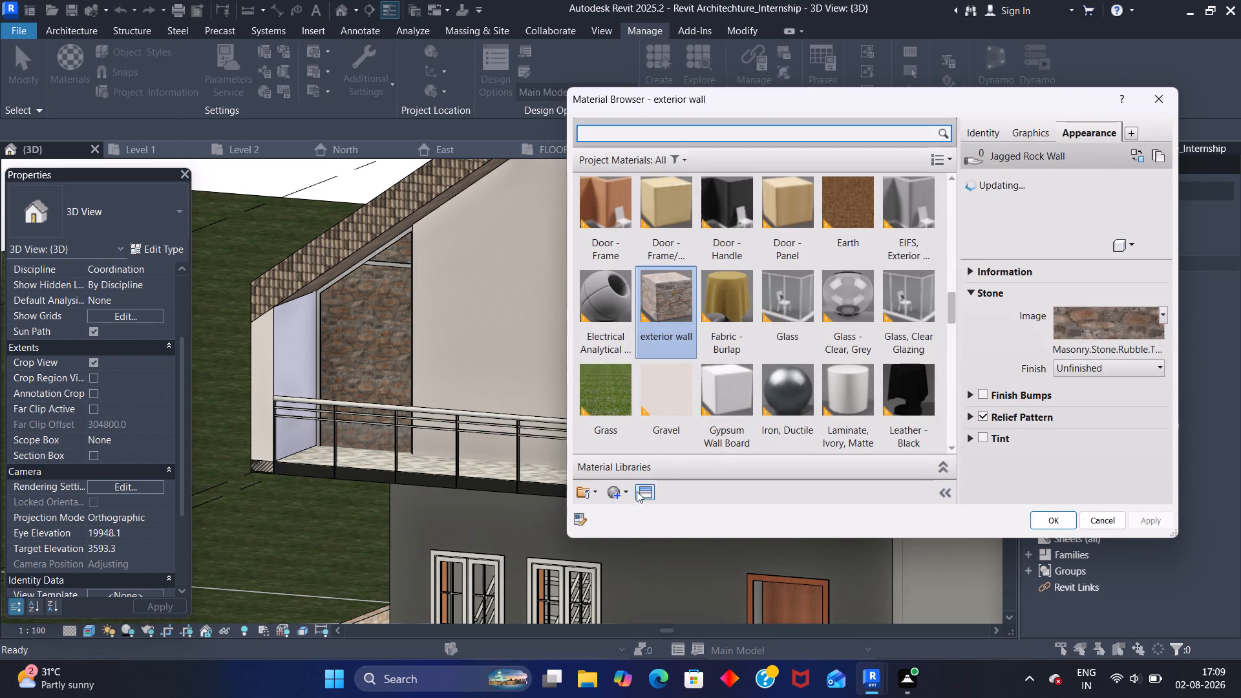
left_click(613, 487)
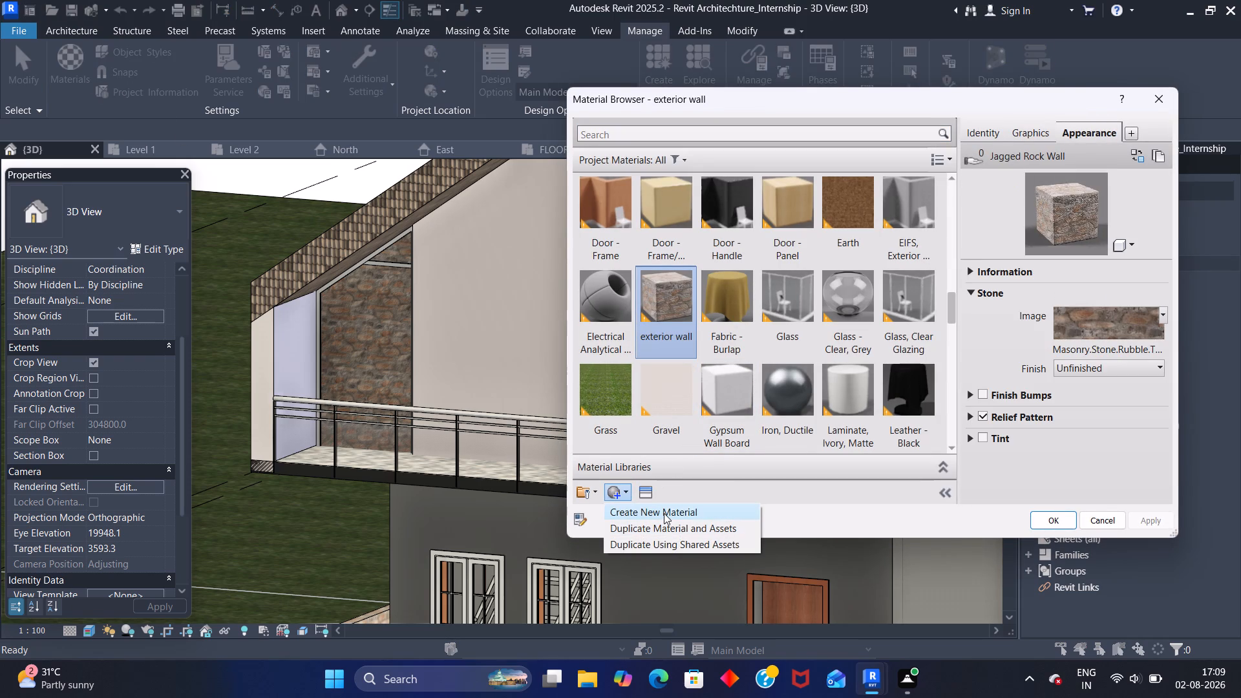
left_click(664, 513)
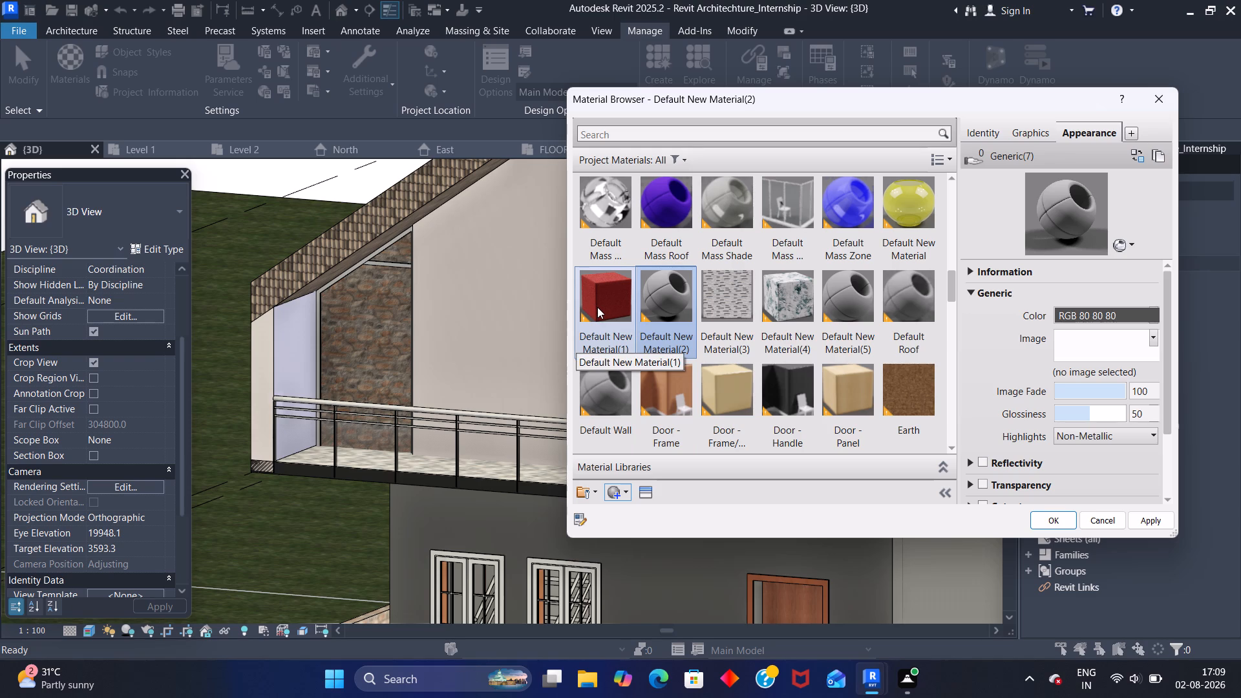
Rename the newly created project material Default New Material(5) as "glass design".
left_click(599, 308)
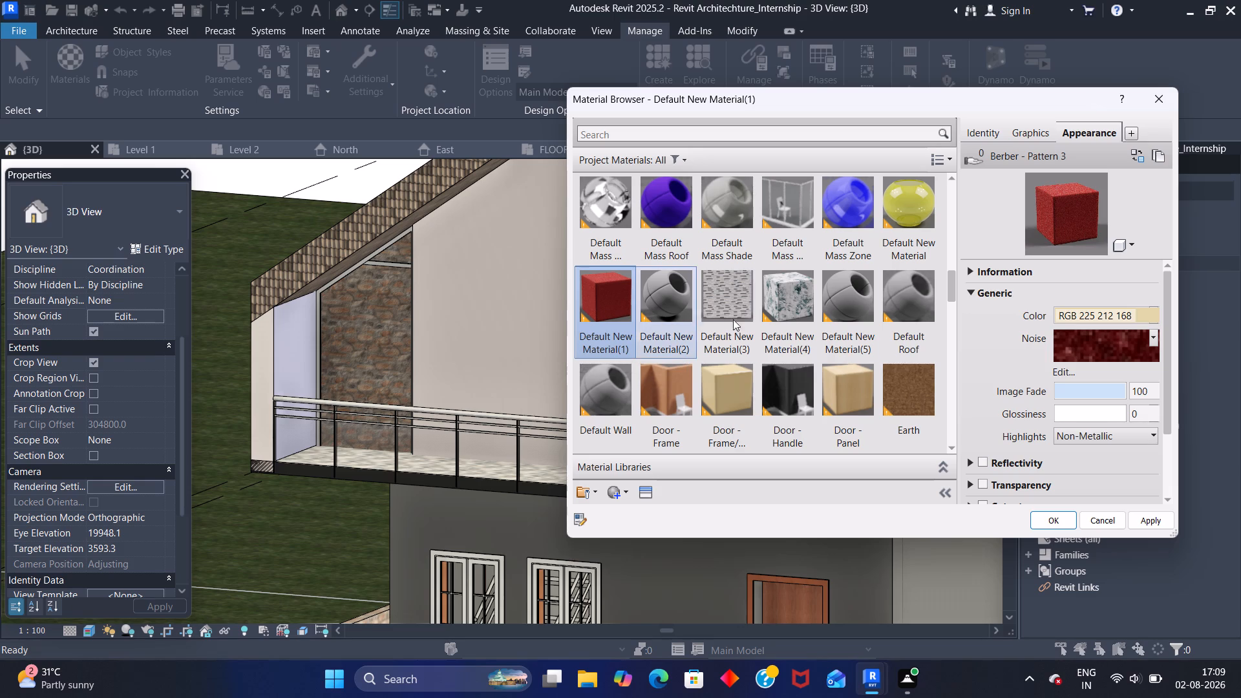
scroll(1061, 211, "up", 4)
scroll(915, 303, "down", 1)
scroll(759, 370, "up", 1)
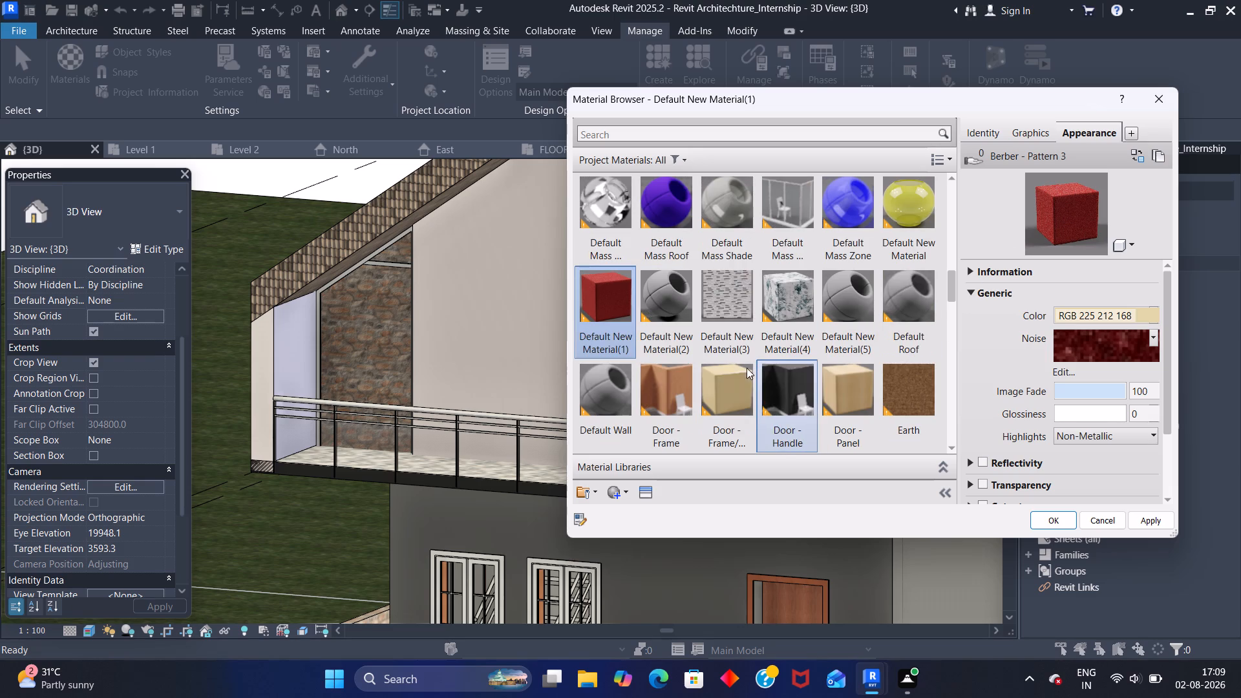
left_click(849, 306)
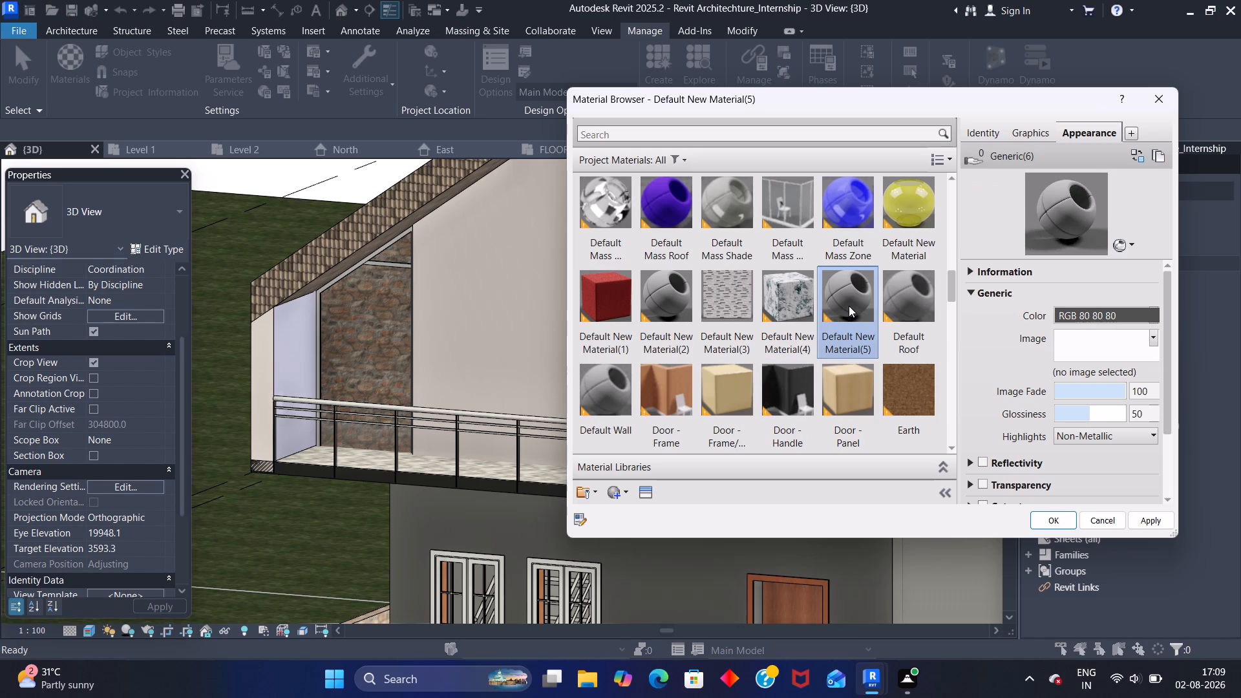
right_click(848, 306)
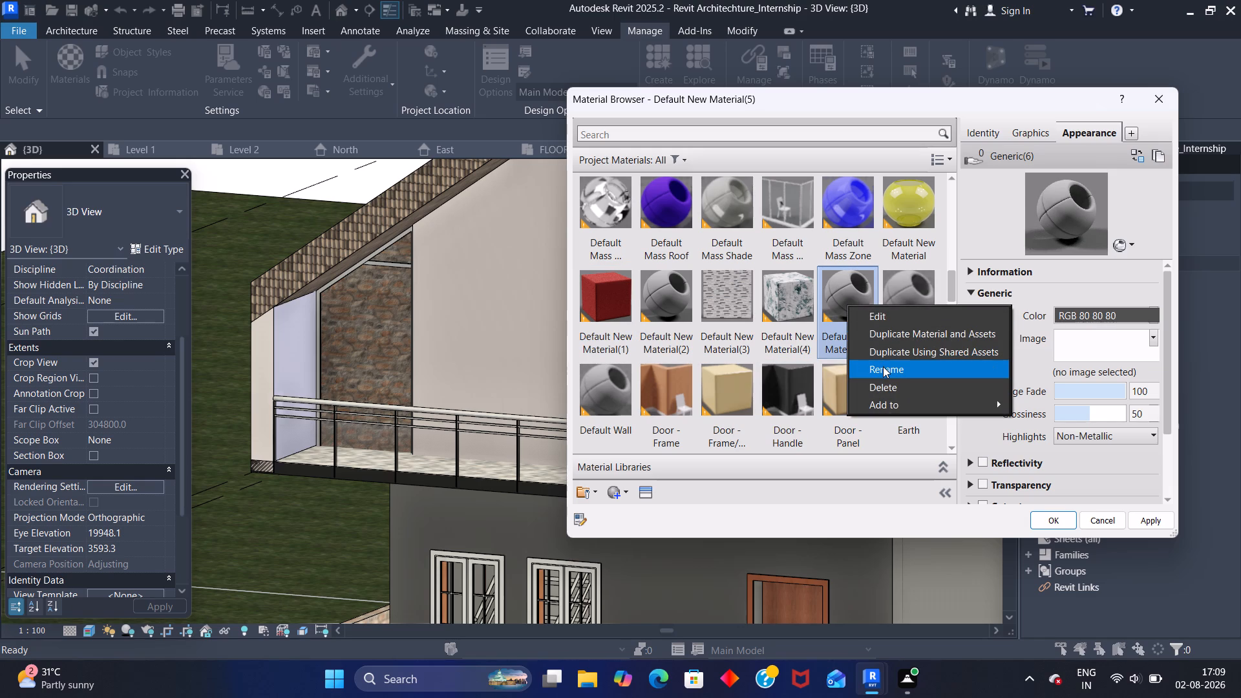
left_click(883, 366)
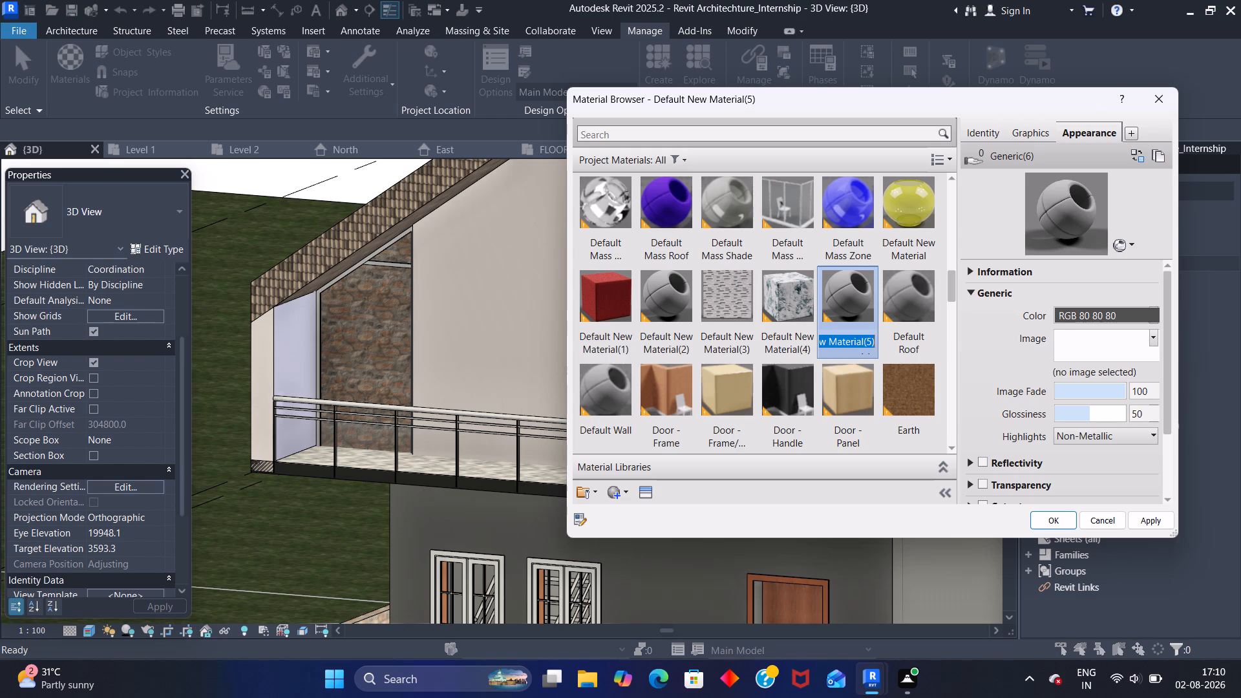
key("g")
type("lass")
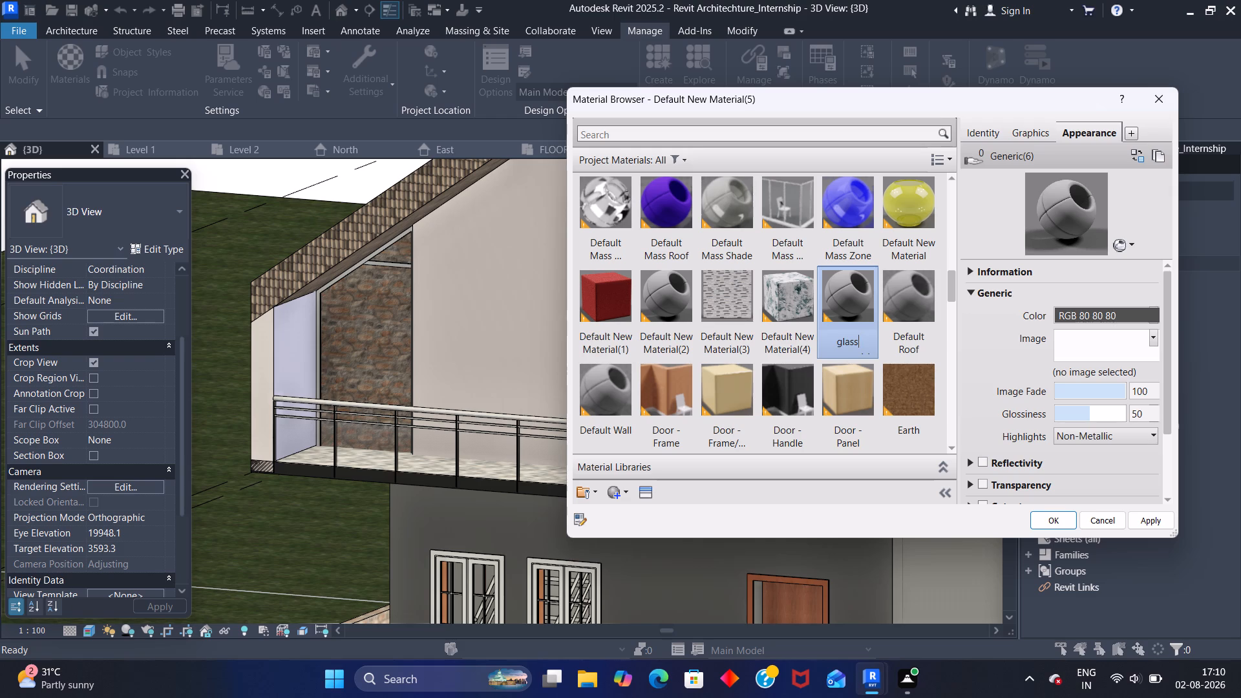
key("space")
type("desi")
type("gn")
Open the Asset Browser for the glass design material and search the Appearance Library for "glass".
left_click(641, 492)
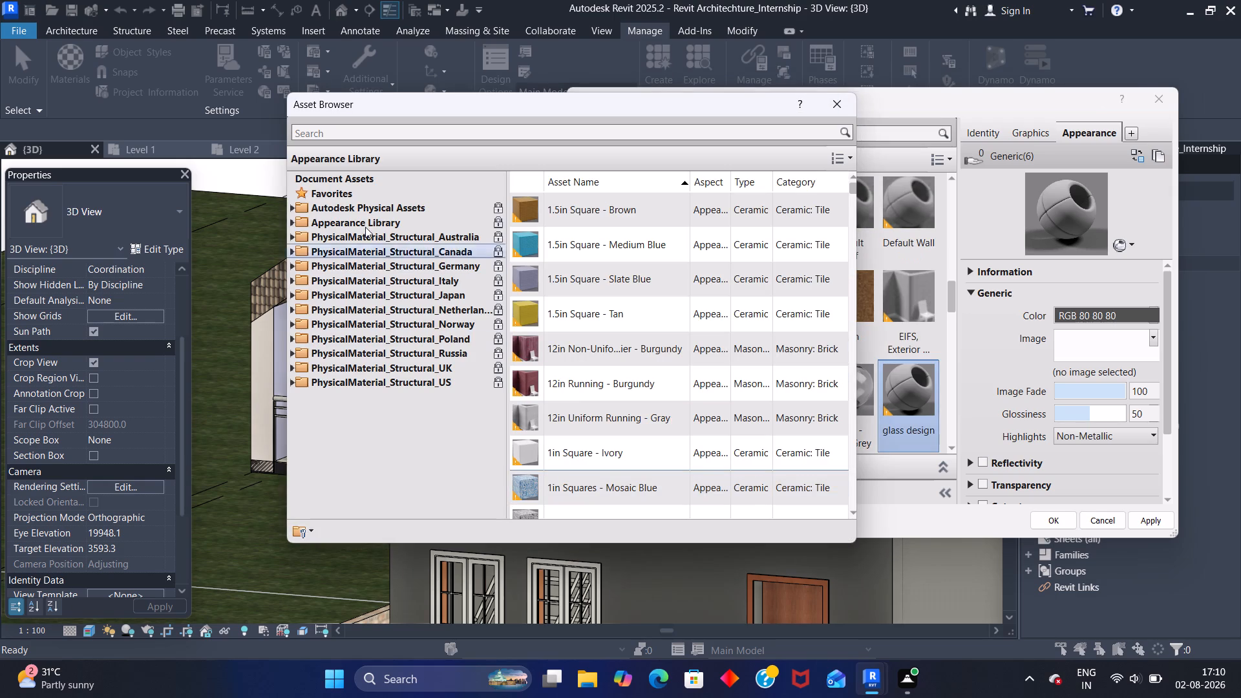
double_click(362, 217)
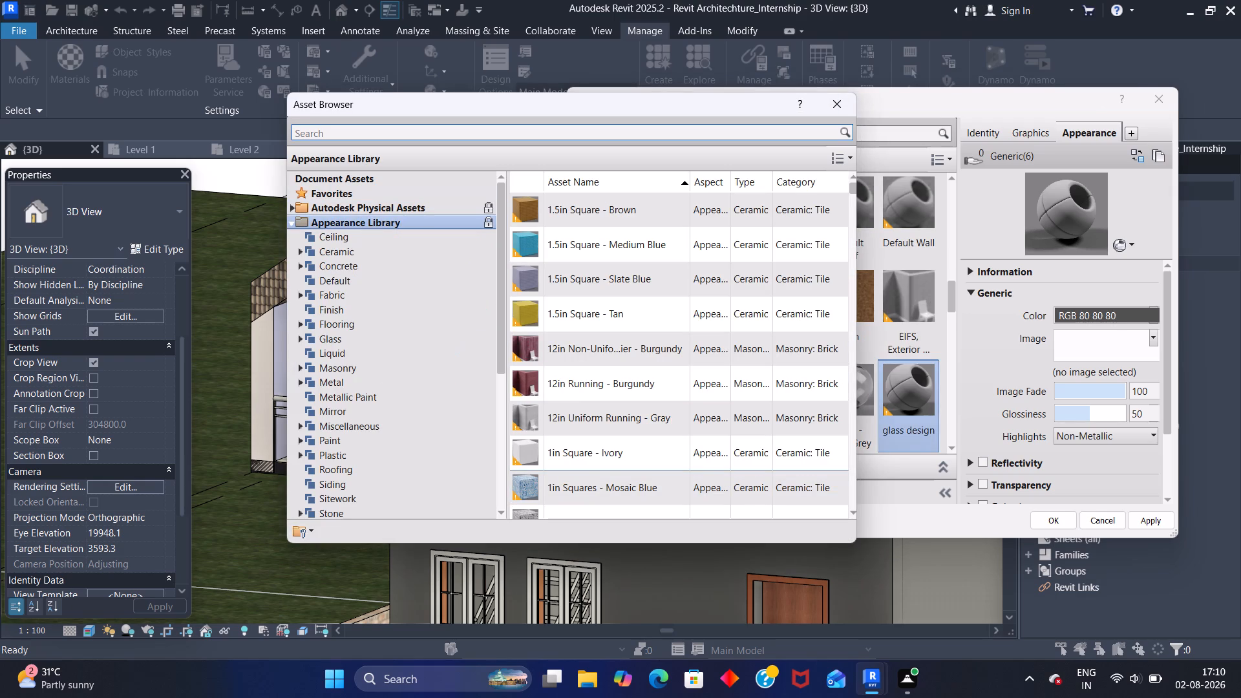
left_click(342, 130)
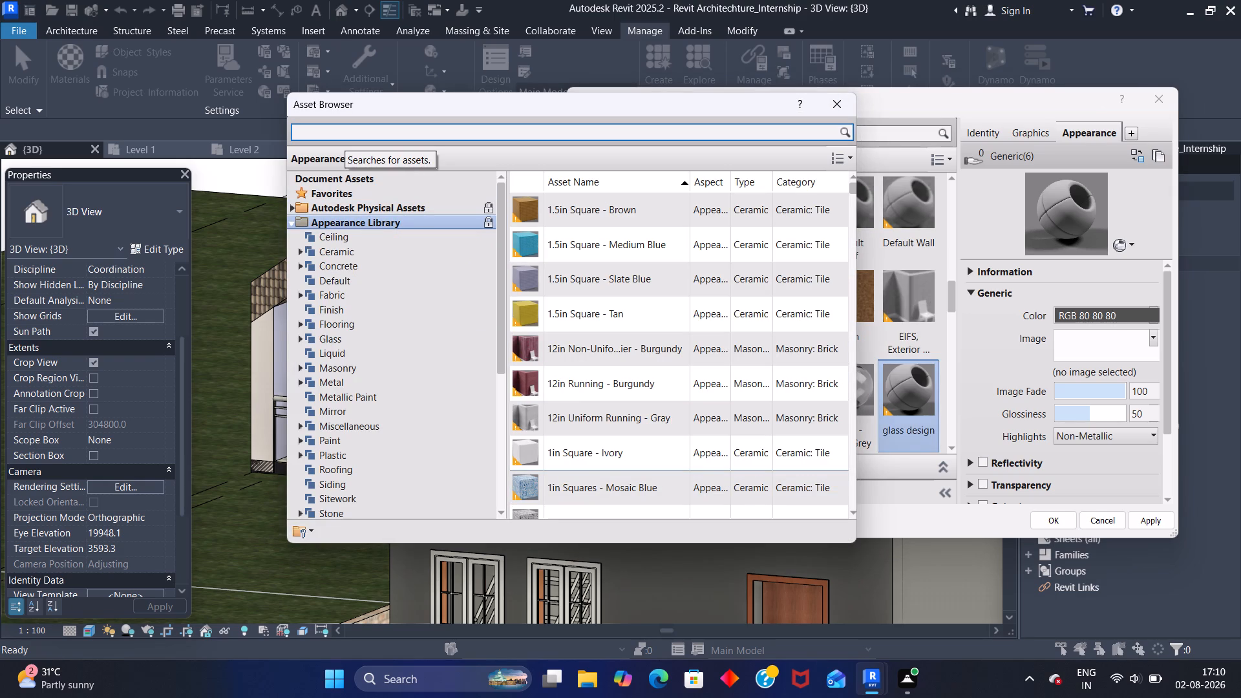
type("glass")
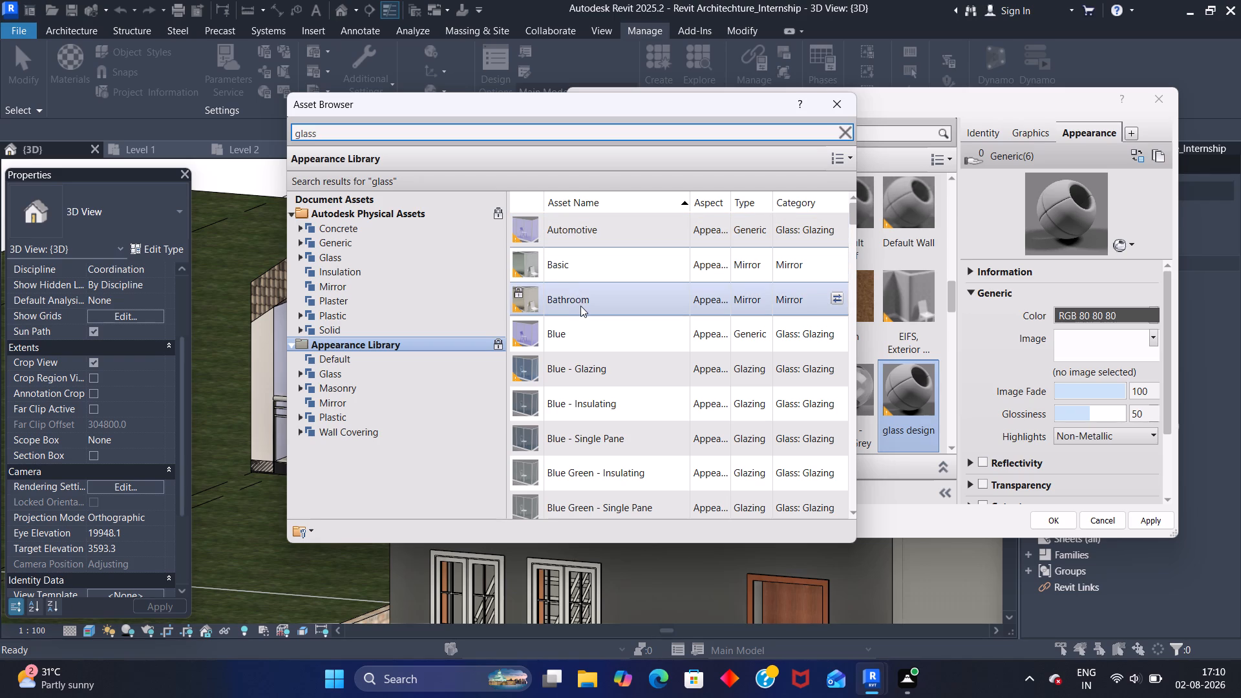
Examine the glass appearance assets in the search results for one suited to the glass design material.
scroll(578, 301, "down", 1)
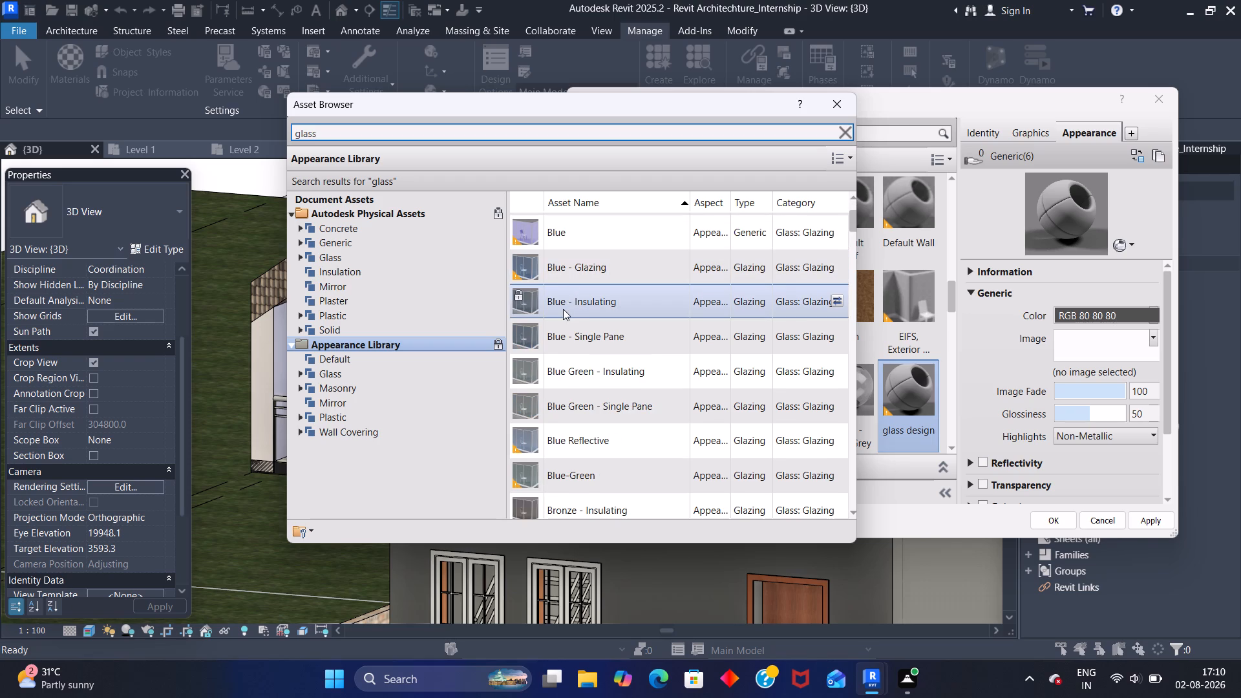
scroll(561, 312, "down", 1)
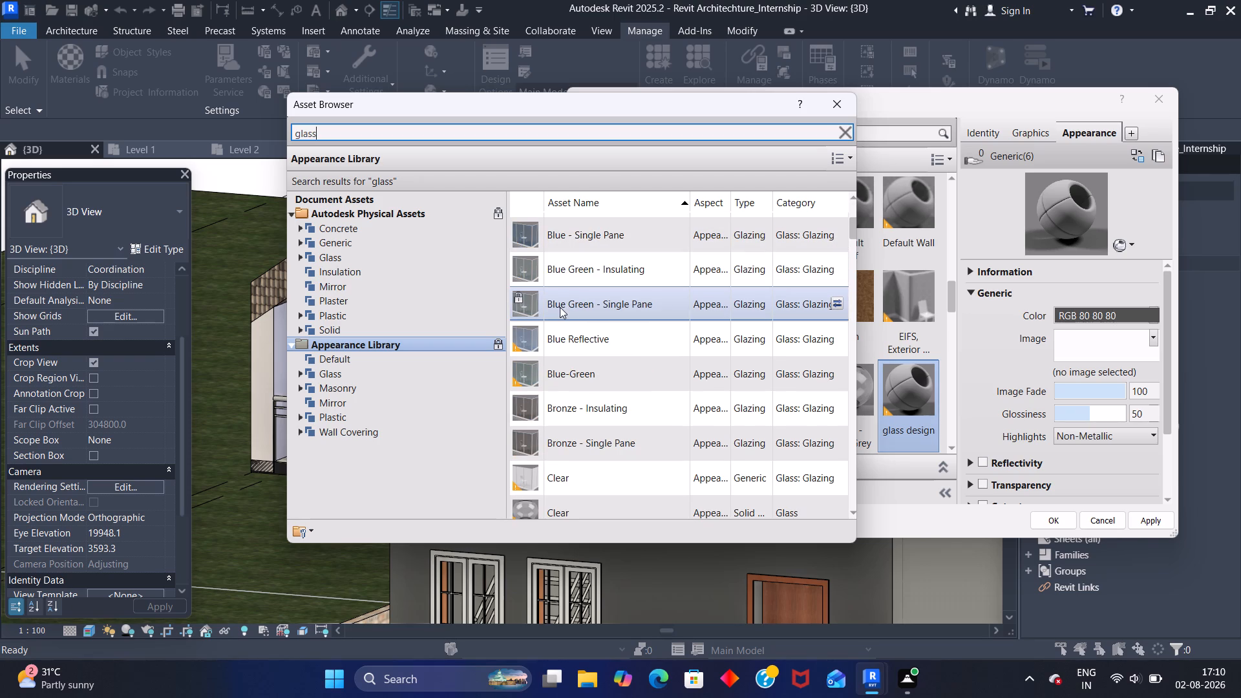
scroll(563, 312, "down", 2)
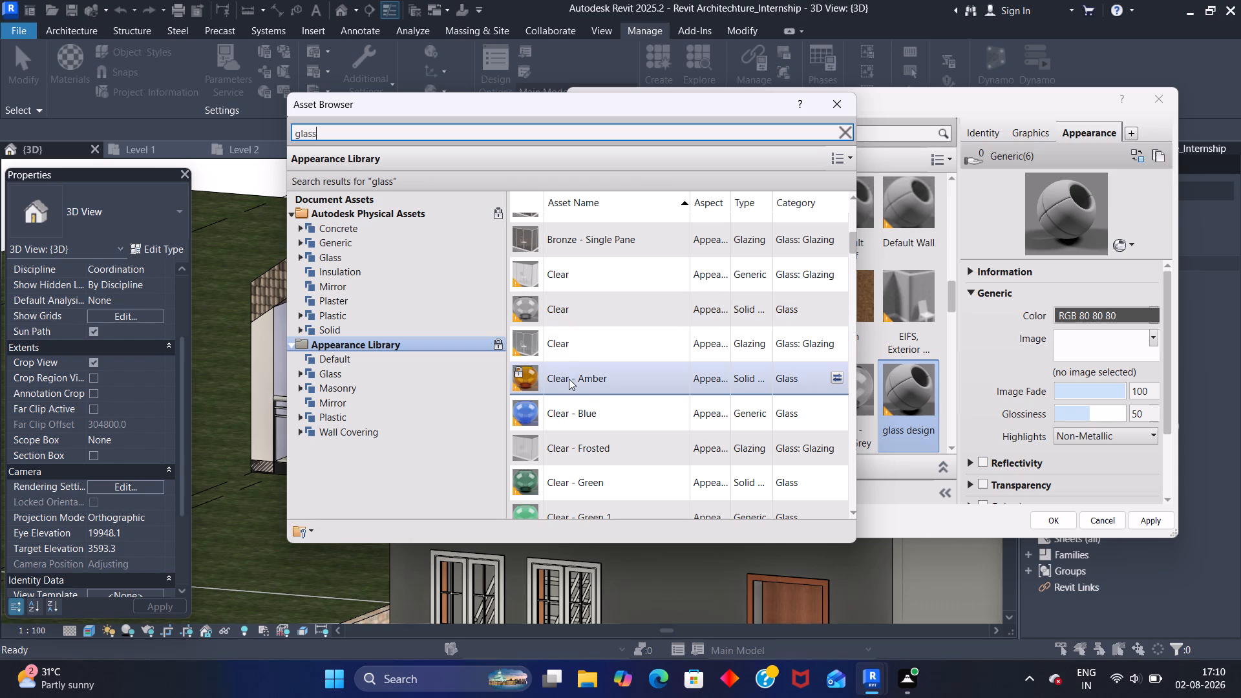
scroll(575, 383, "down", 2)
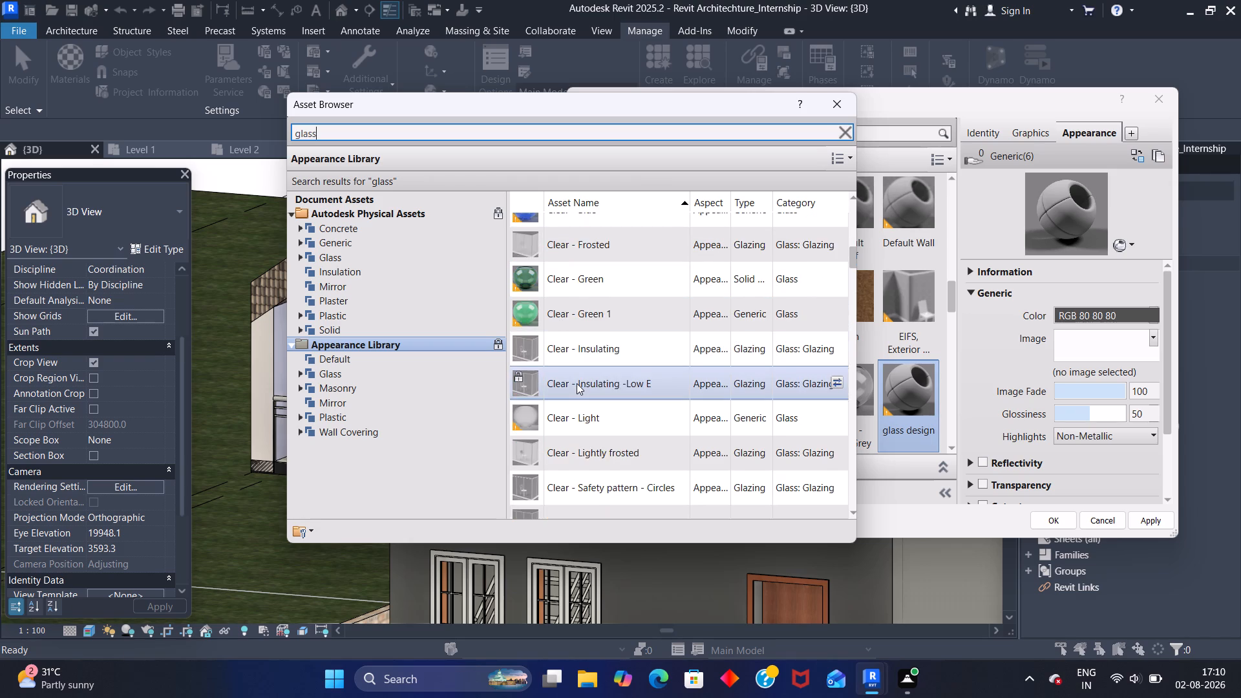
scroll(577, 383, "down", 6)
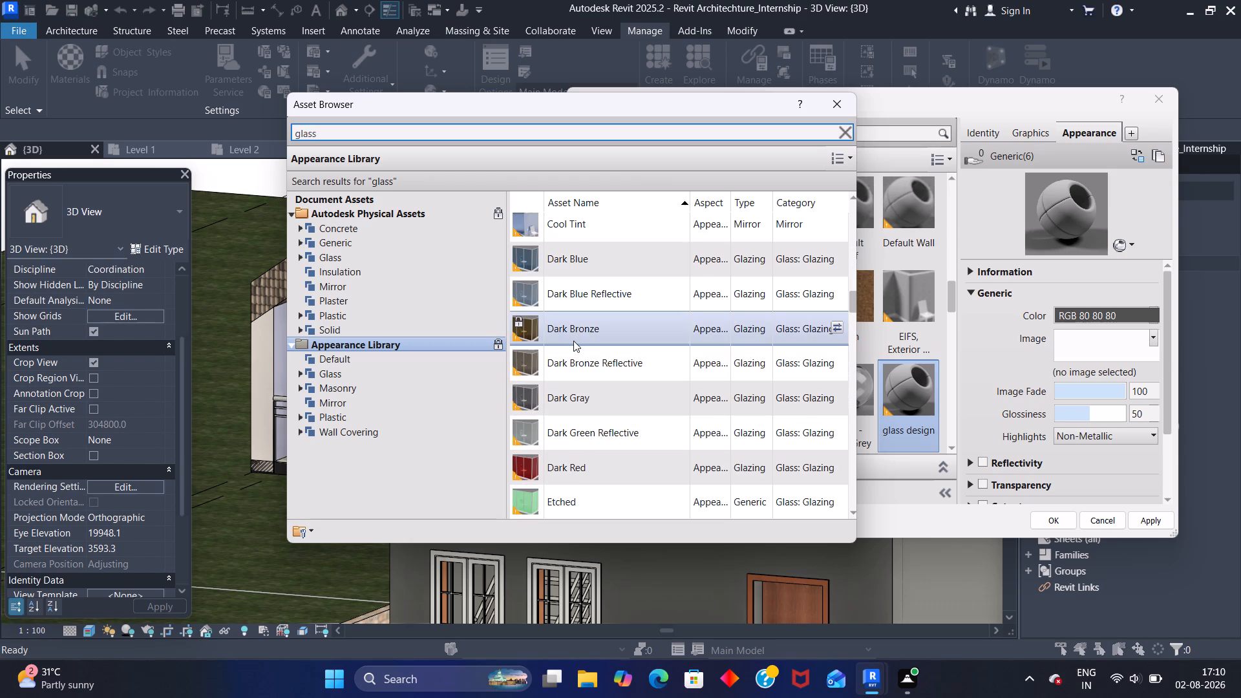
scroll(573, 341, "down", 4)
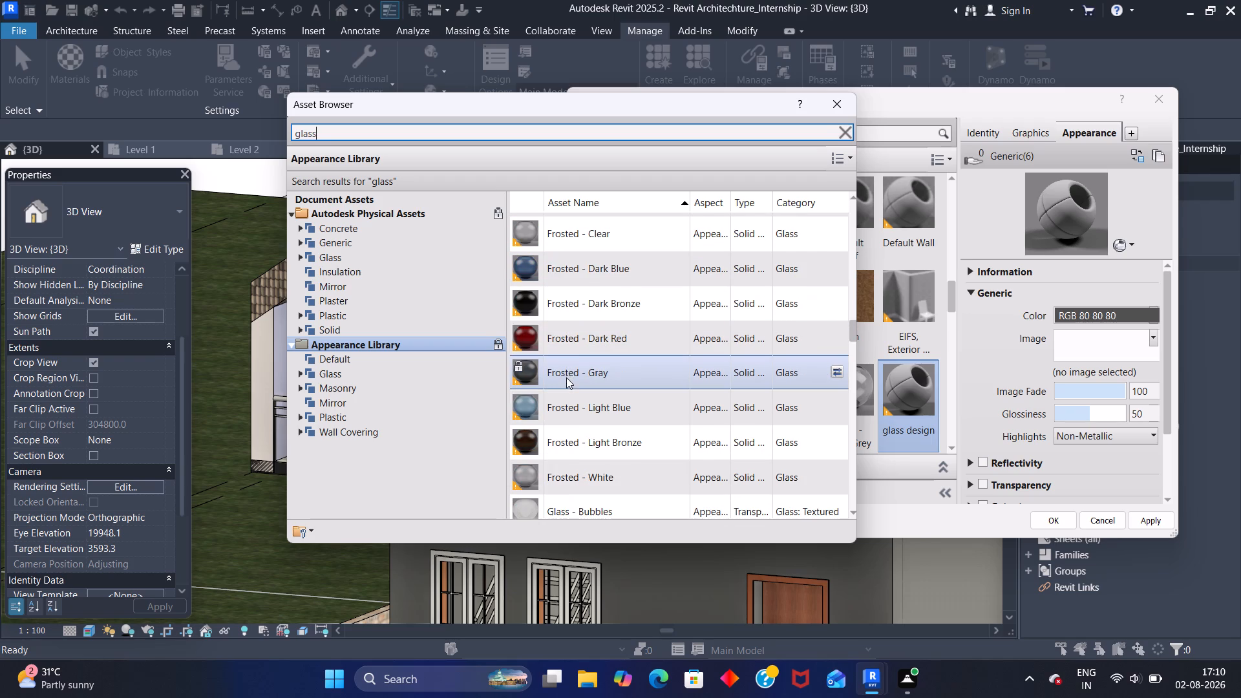
scroll(576, 347, "down", 1)
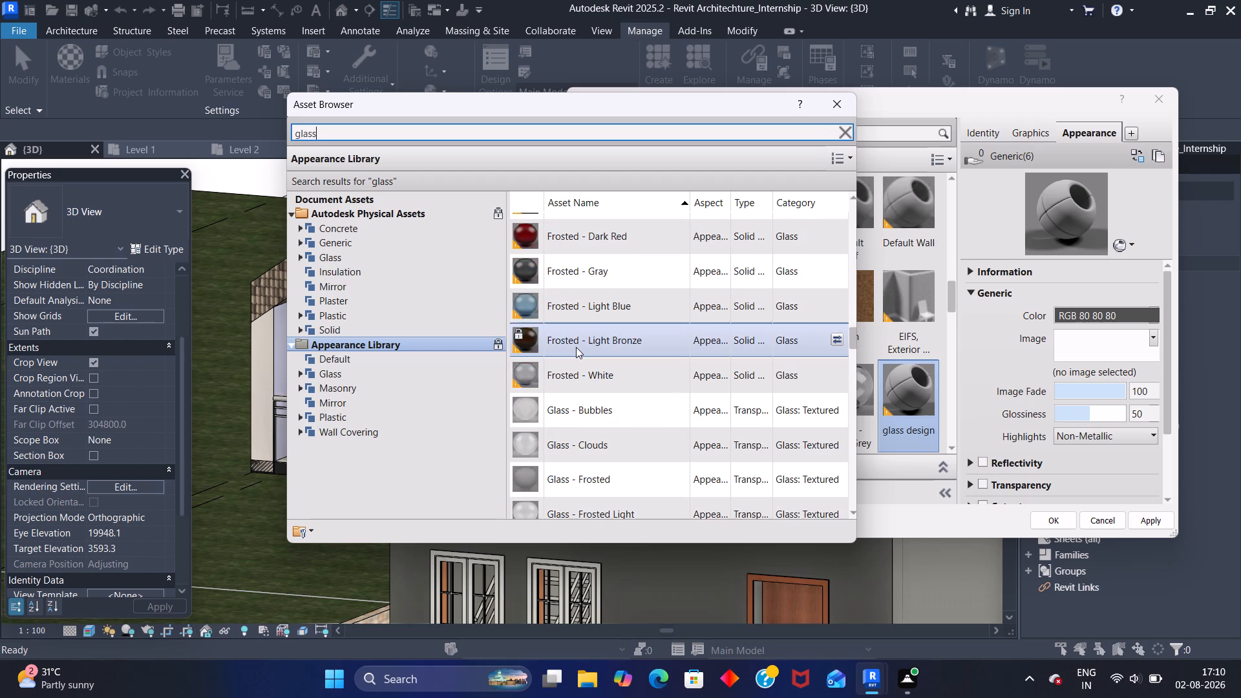
scroll(576, 347, "down", 3)
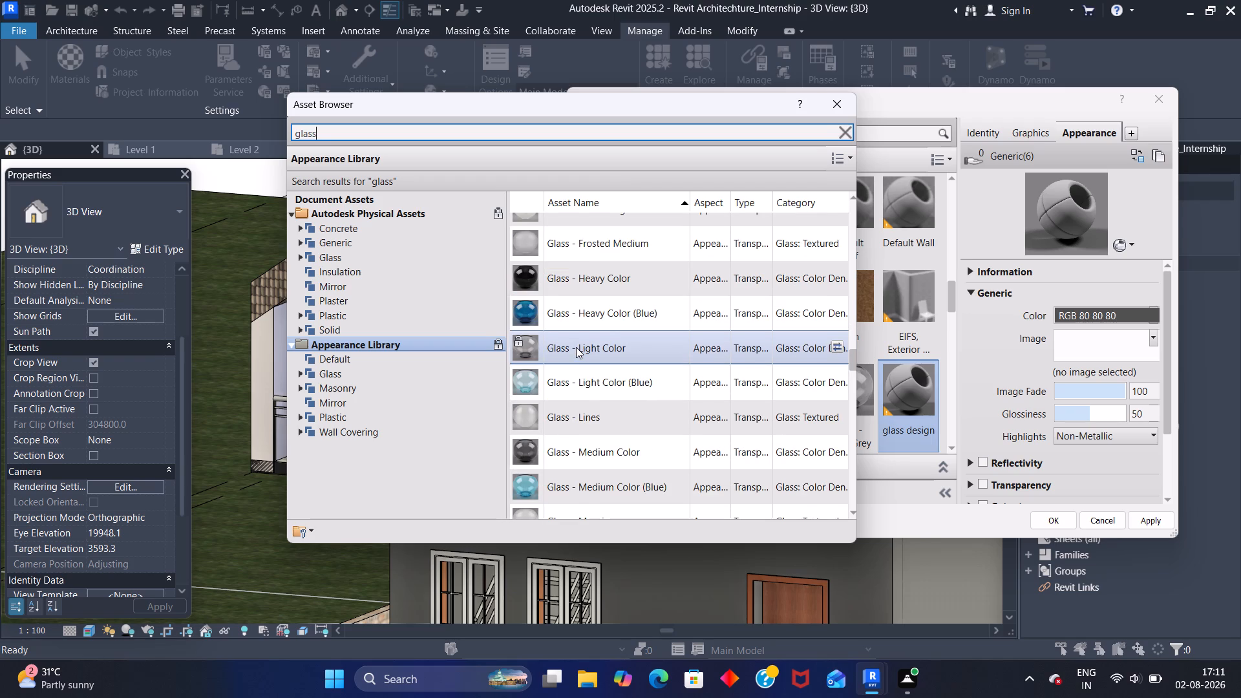
scroll(576, 347, "down", 4)
scroll(575, 347, "up", 1)
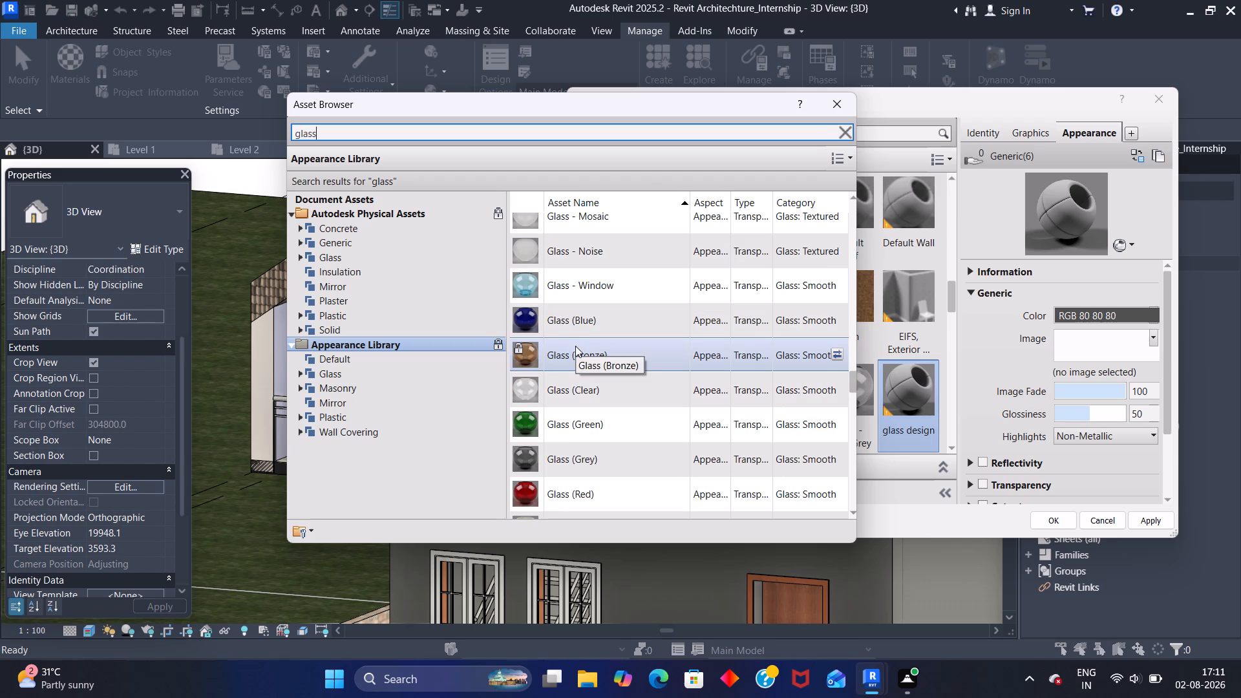
scroll(554, 447, "down", 1)
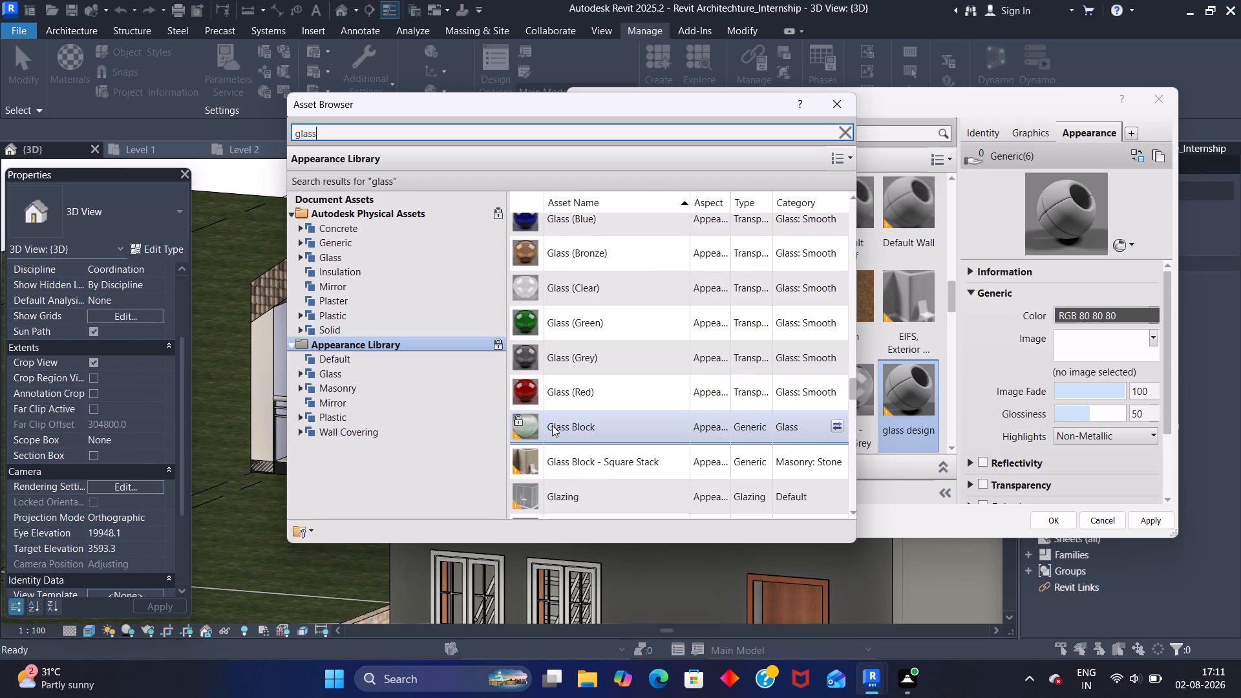
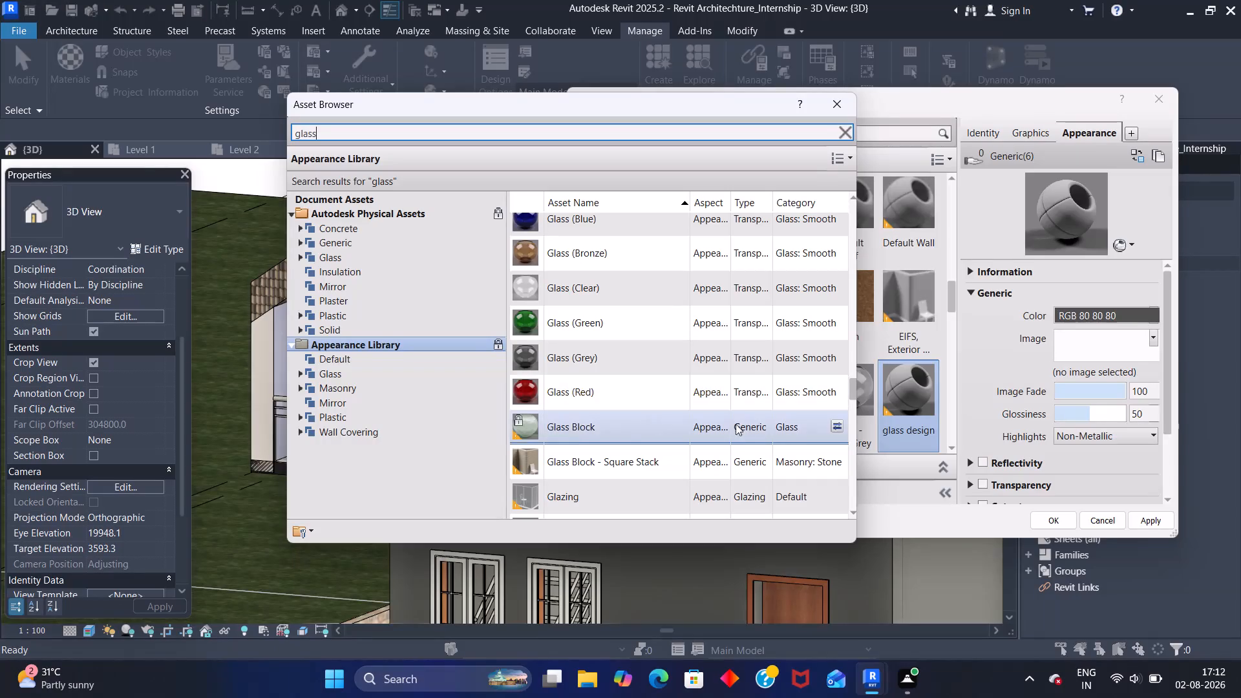
Examine the glass search results in the Appearance Library for an asset suited to the glass design material.
scroll(697, 385, "down", 7)
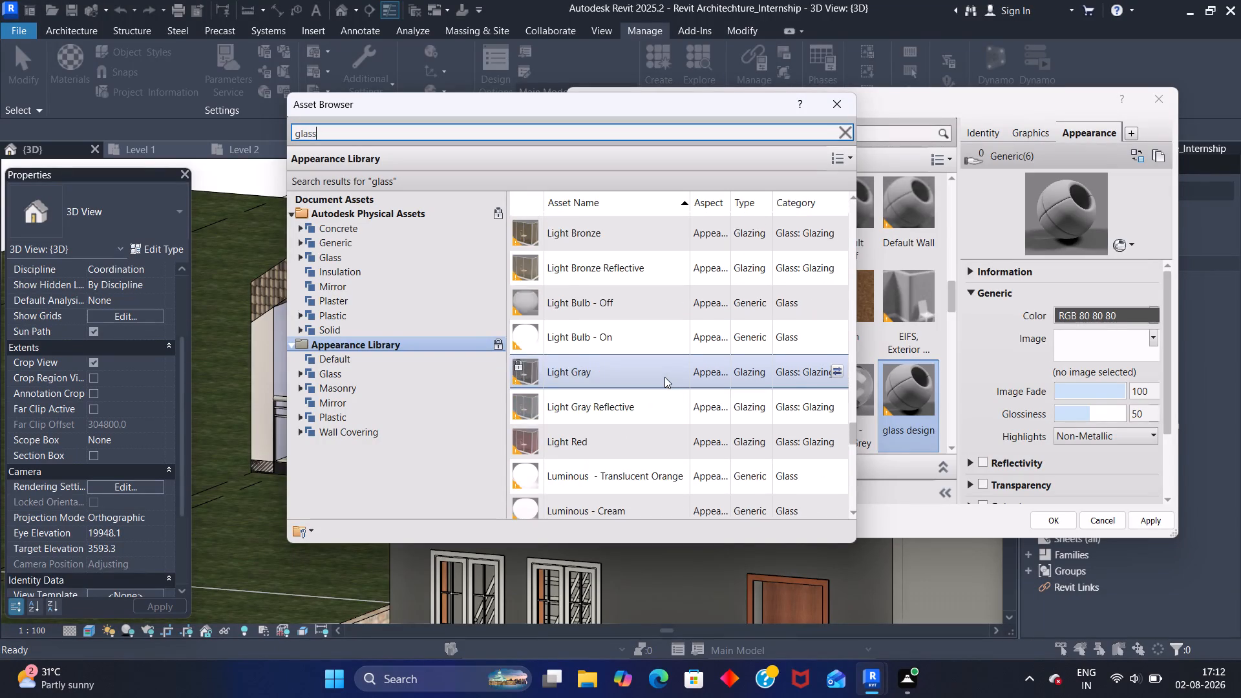
scroll(664, 377, "down", 16)
scroll(663, 383, "up", 20)
scroll(663, 383, "up", 2)
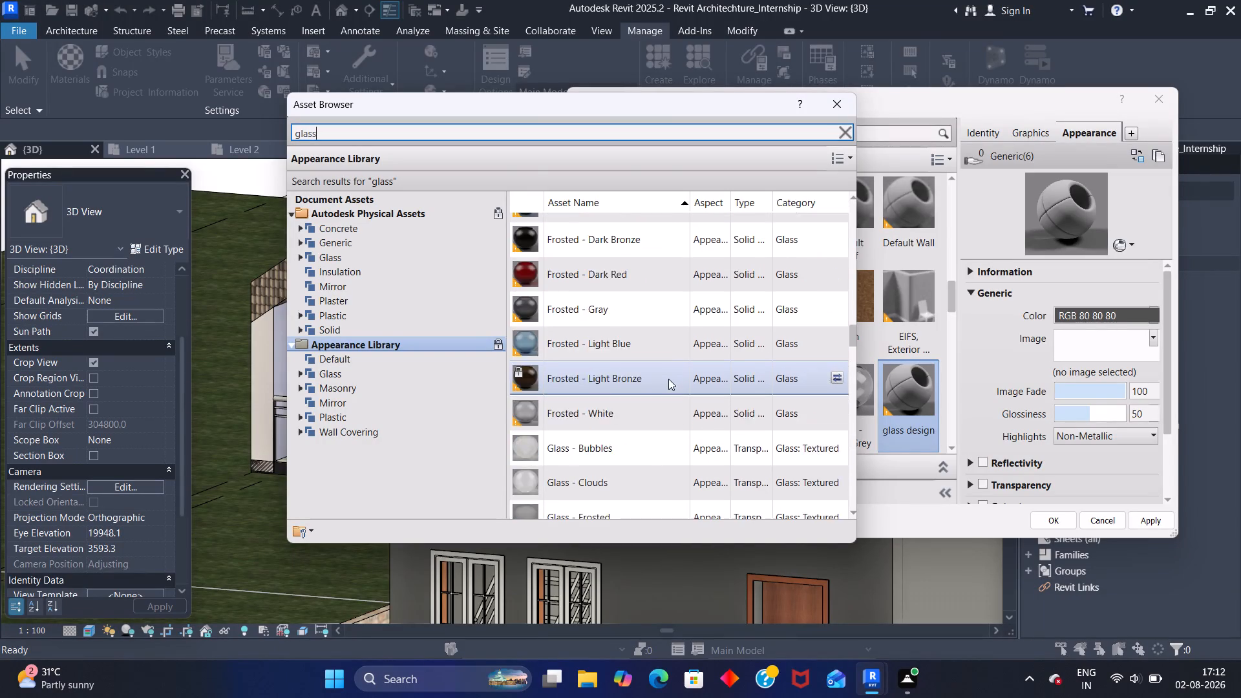
scroll(668, 379, "up", 3)
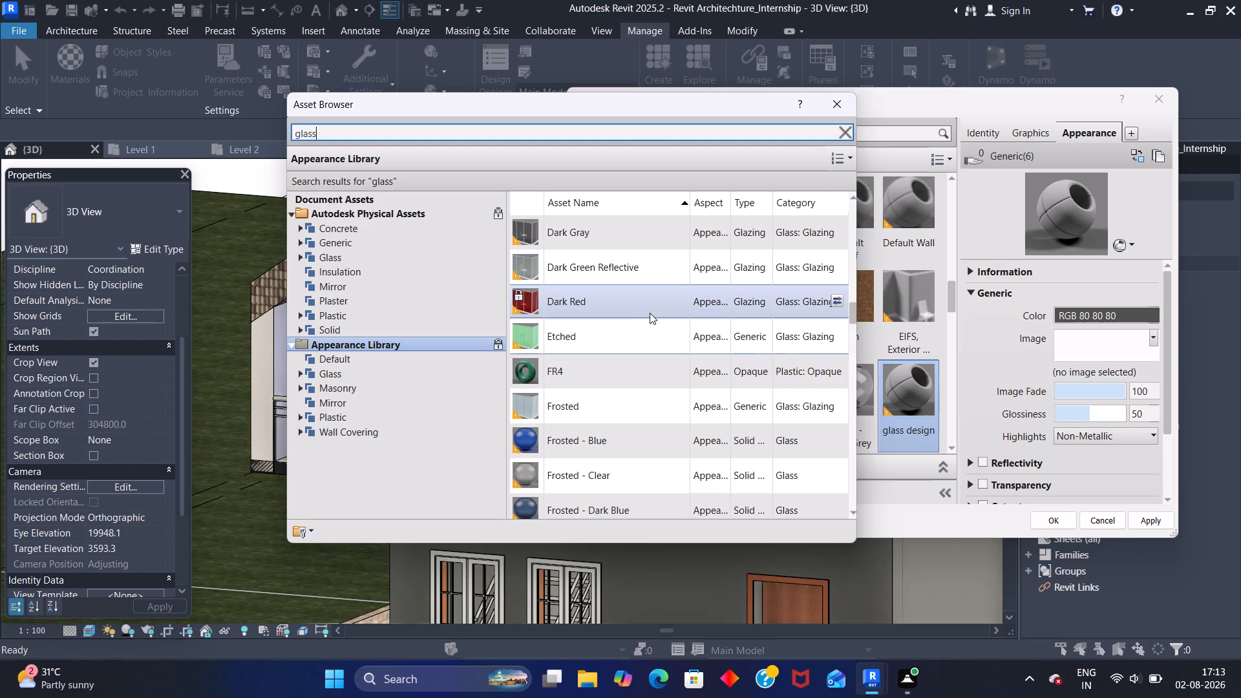
scroll(633, 310, "down", 2)
scroll(635, 304, "up", 1)
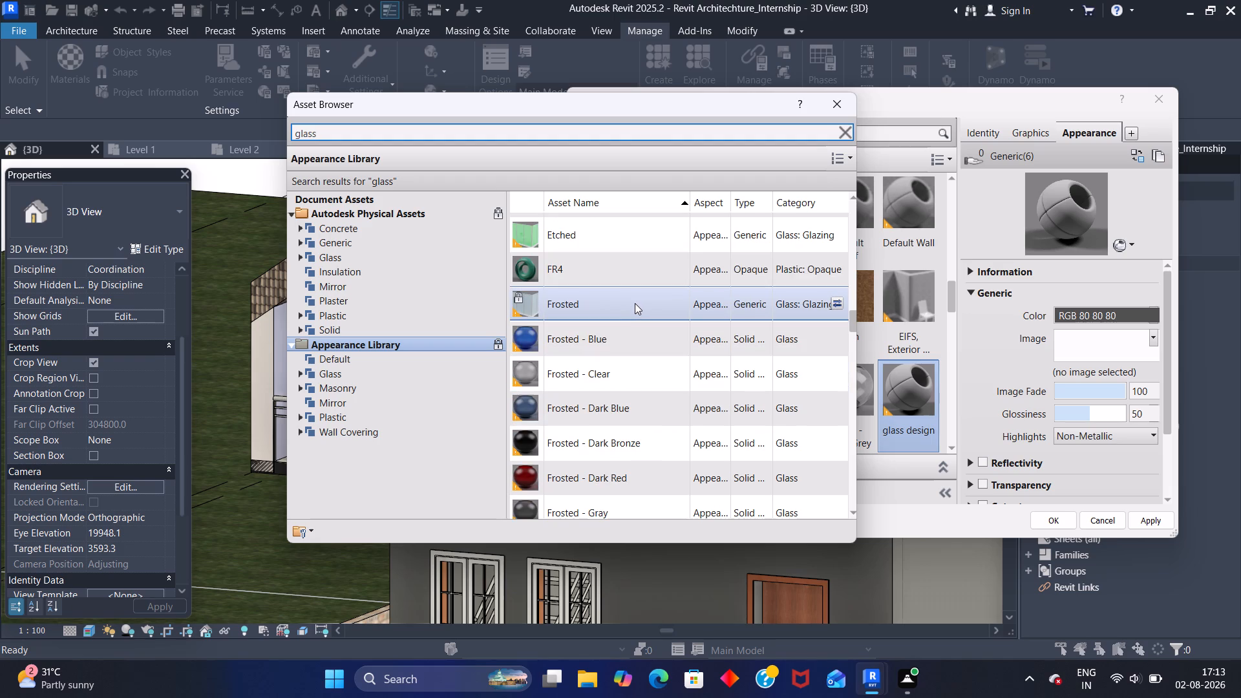
scroll(637, 304, "up", 3)
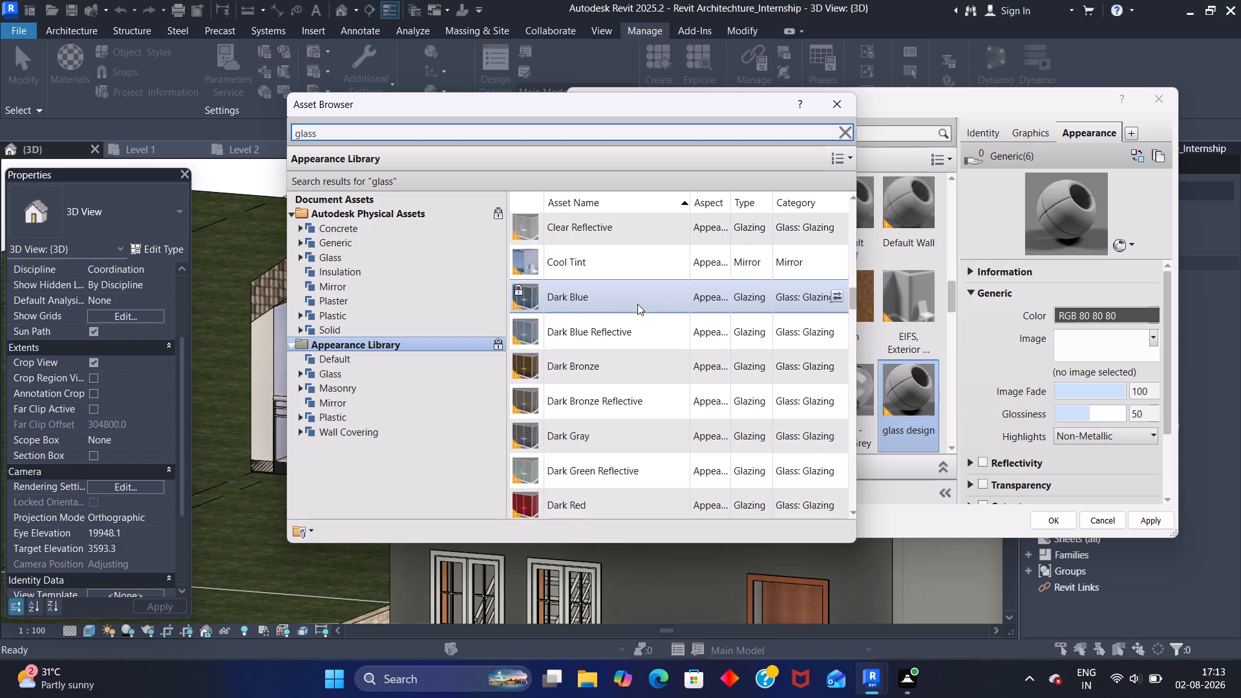
scroll(637, 304, "up", 10)
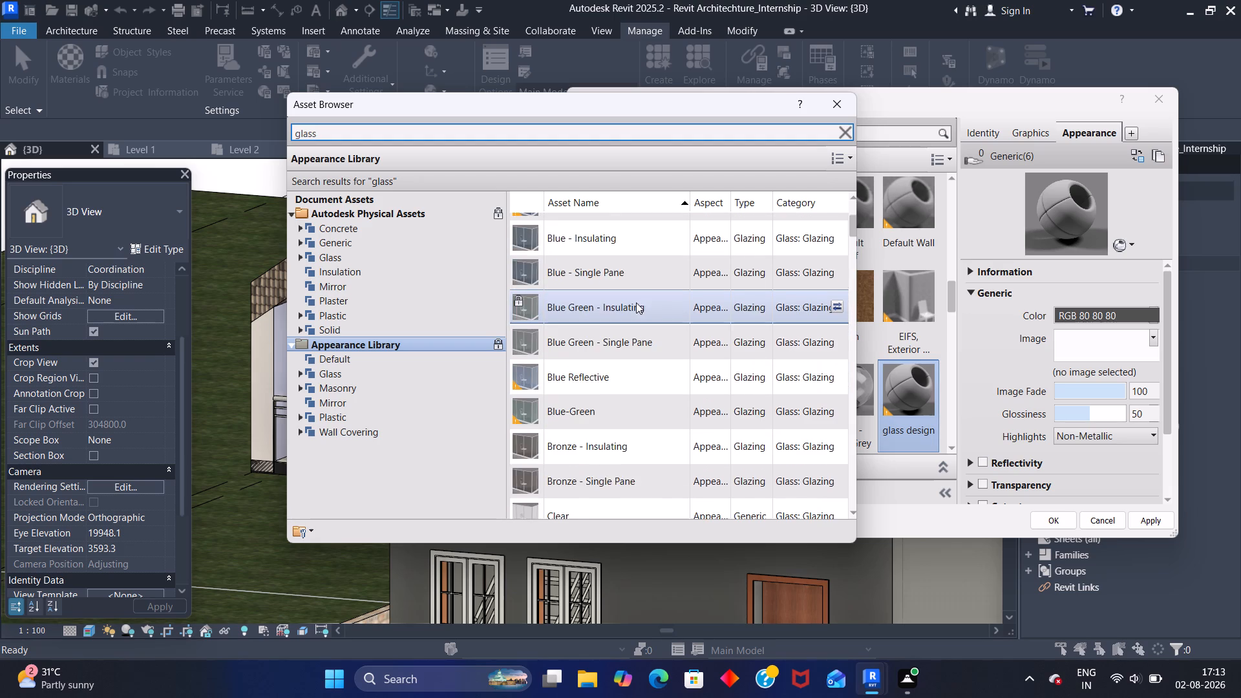
scroll(636, 302, "up", 4)
scroll(627, 306, "down", 5)
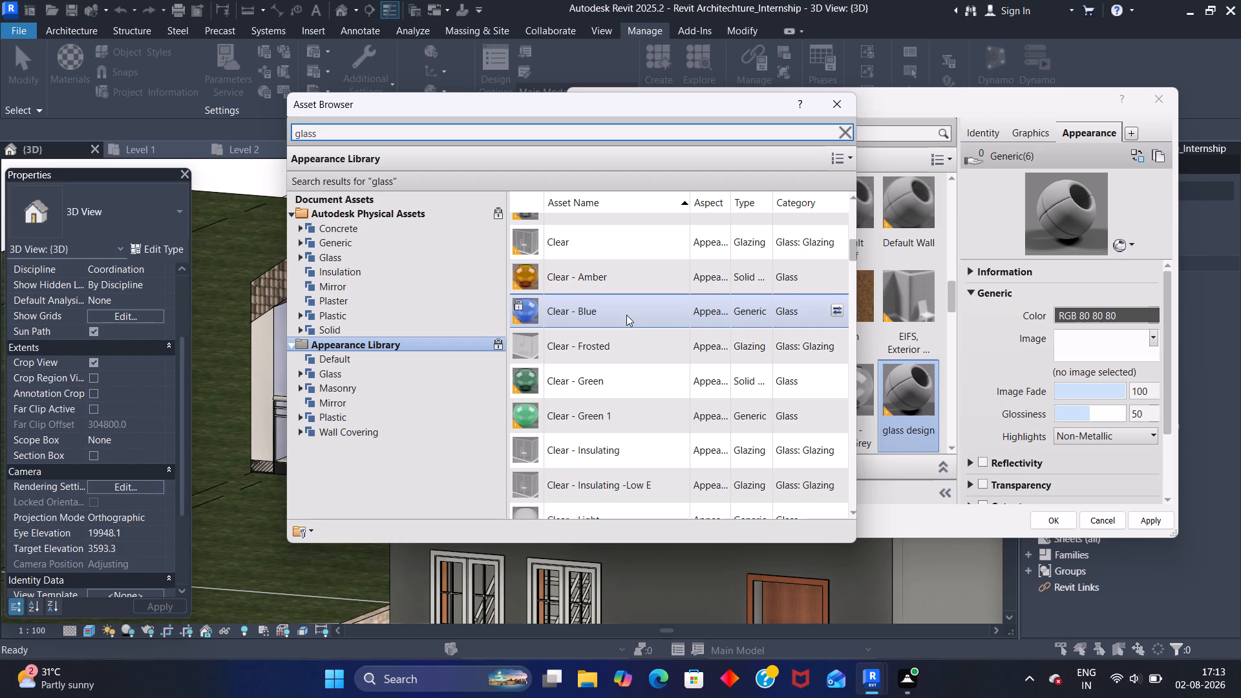
scroll(624, 313, "up", 4)
Replace the glass design material's appearance with the Dark Bronze glazing asset and apply the material change.
scroll(624, 313, "down", 10)
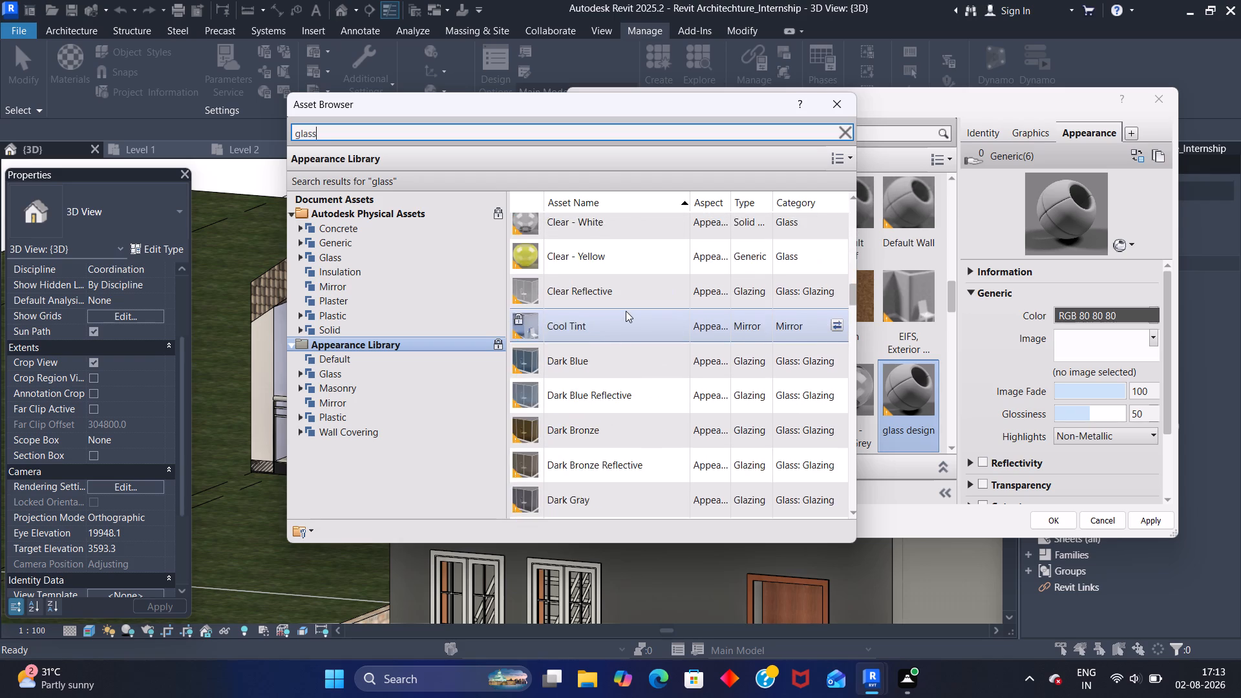
scroll(626, 311, "down", 3)
scroll(626, 312, "up", 2)
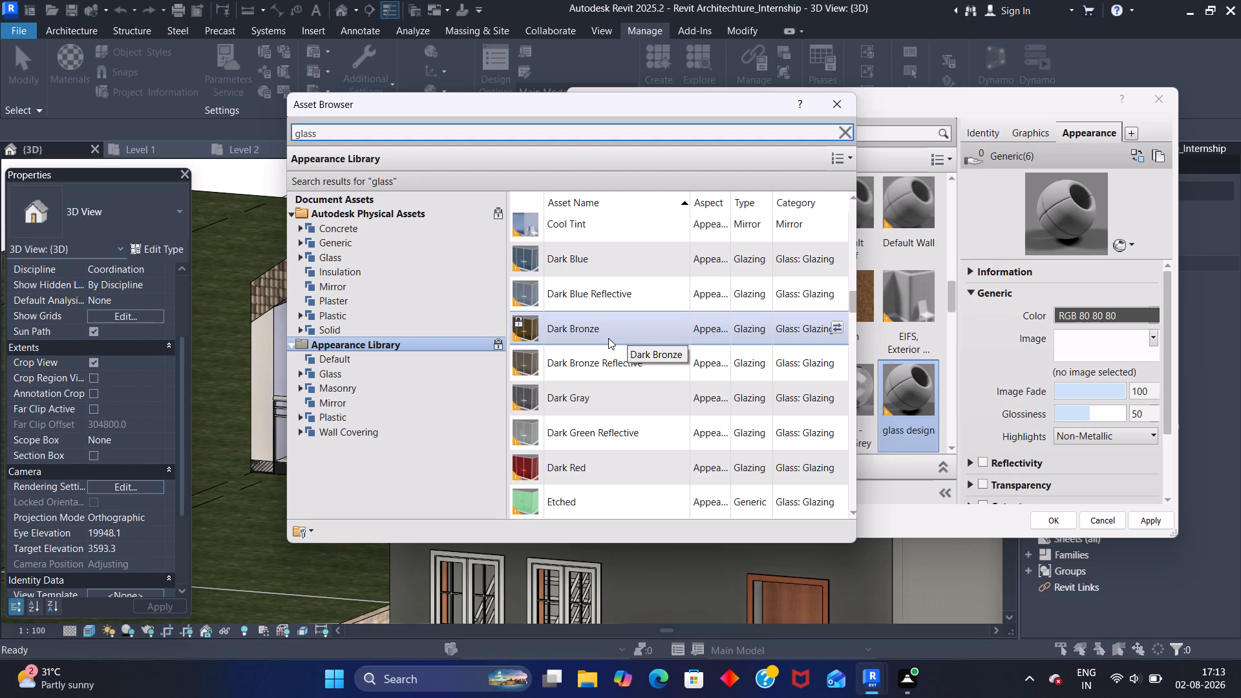
left_click(841, 332)
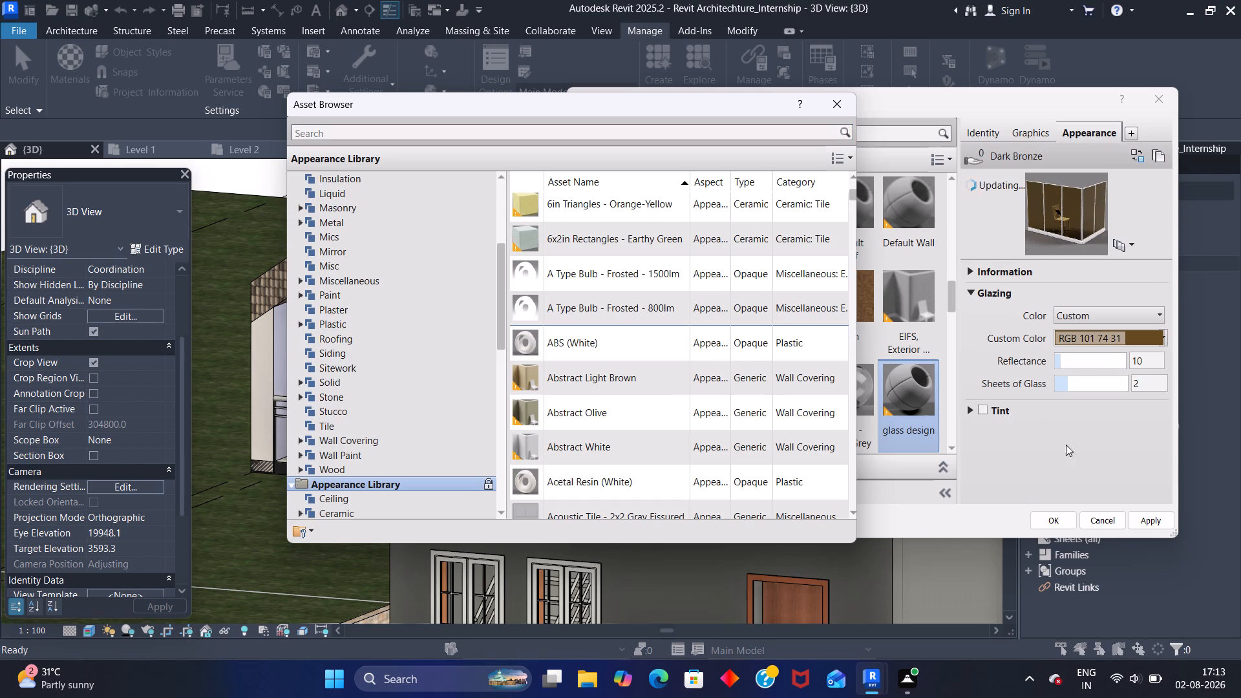
left_click(1143, 521)
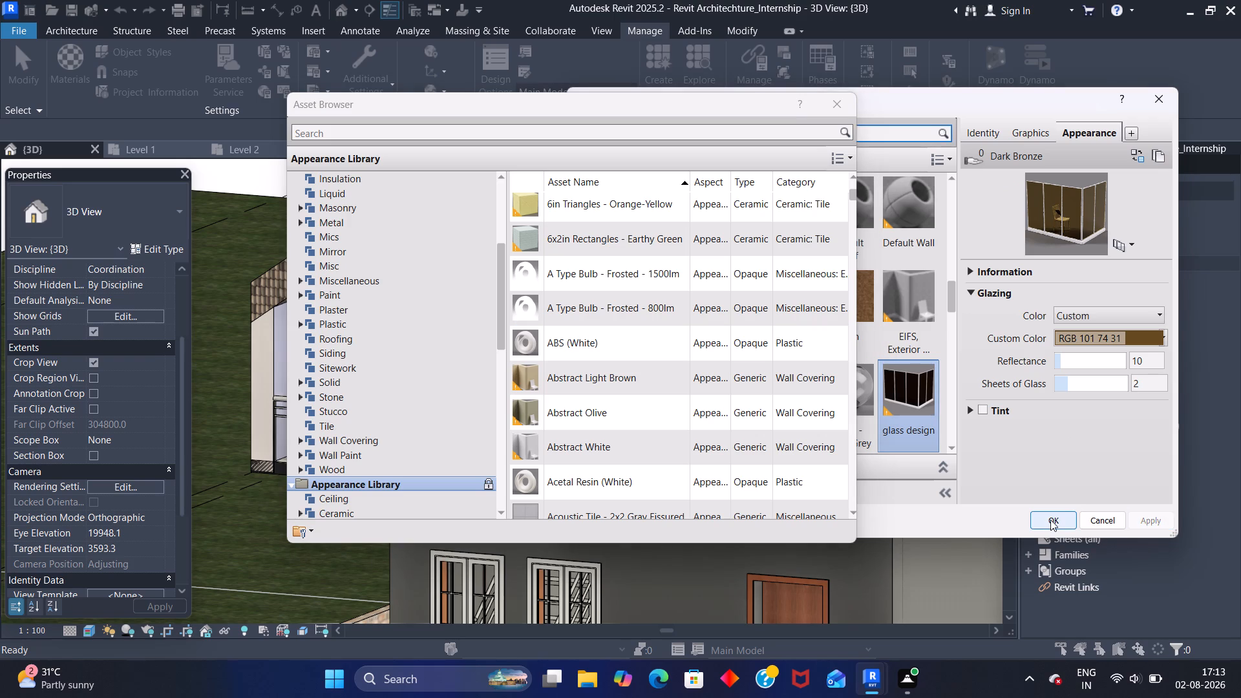
left_click(1050, 520)
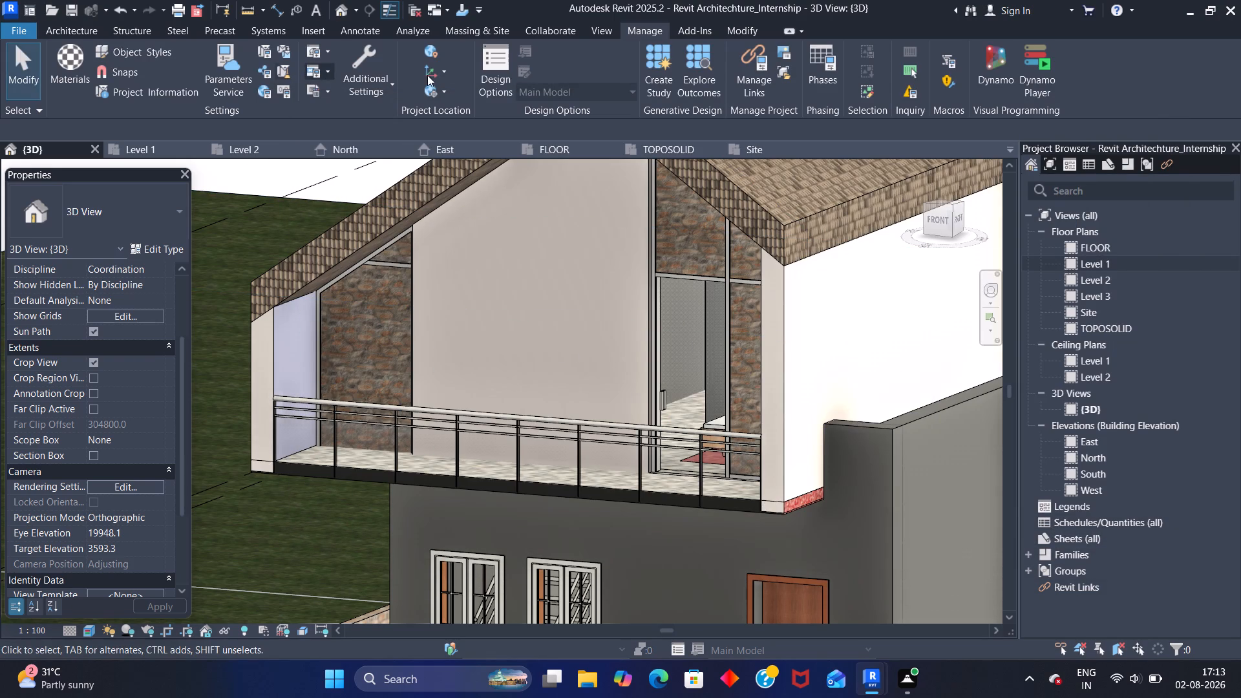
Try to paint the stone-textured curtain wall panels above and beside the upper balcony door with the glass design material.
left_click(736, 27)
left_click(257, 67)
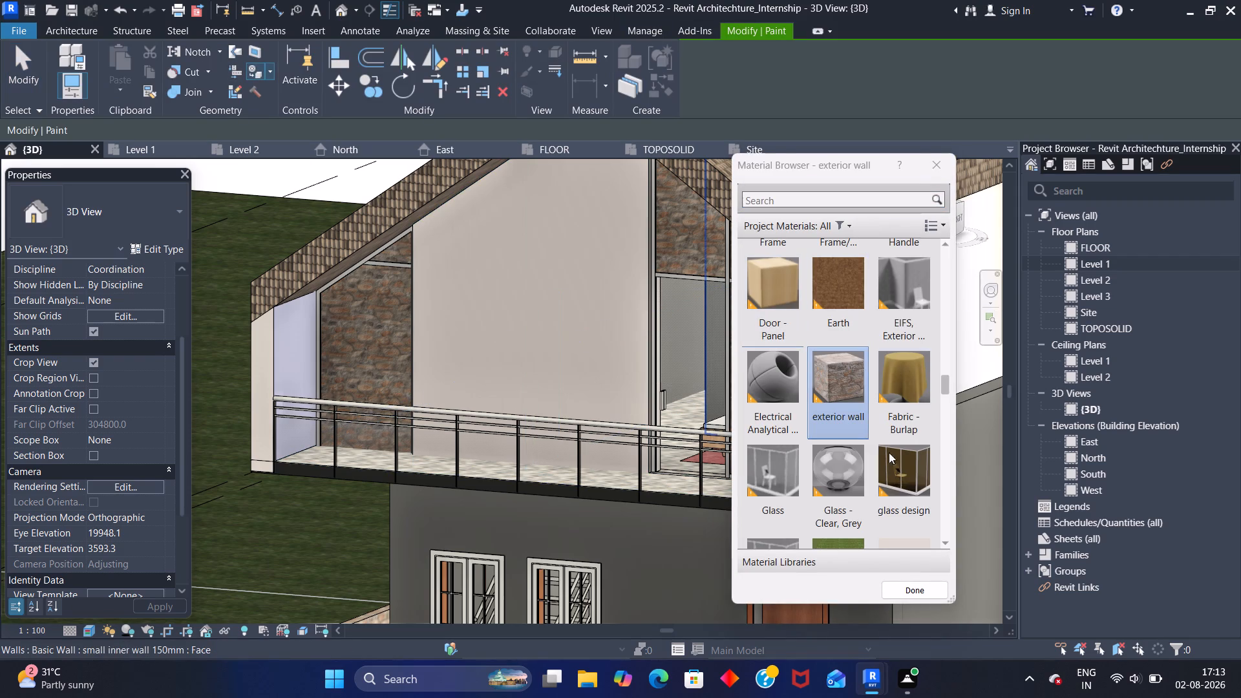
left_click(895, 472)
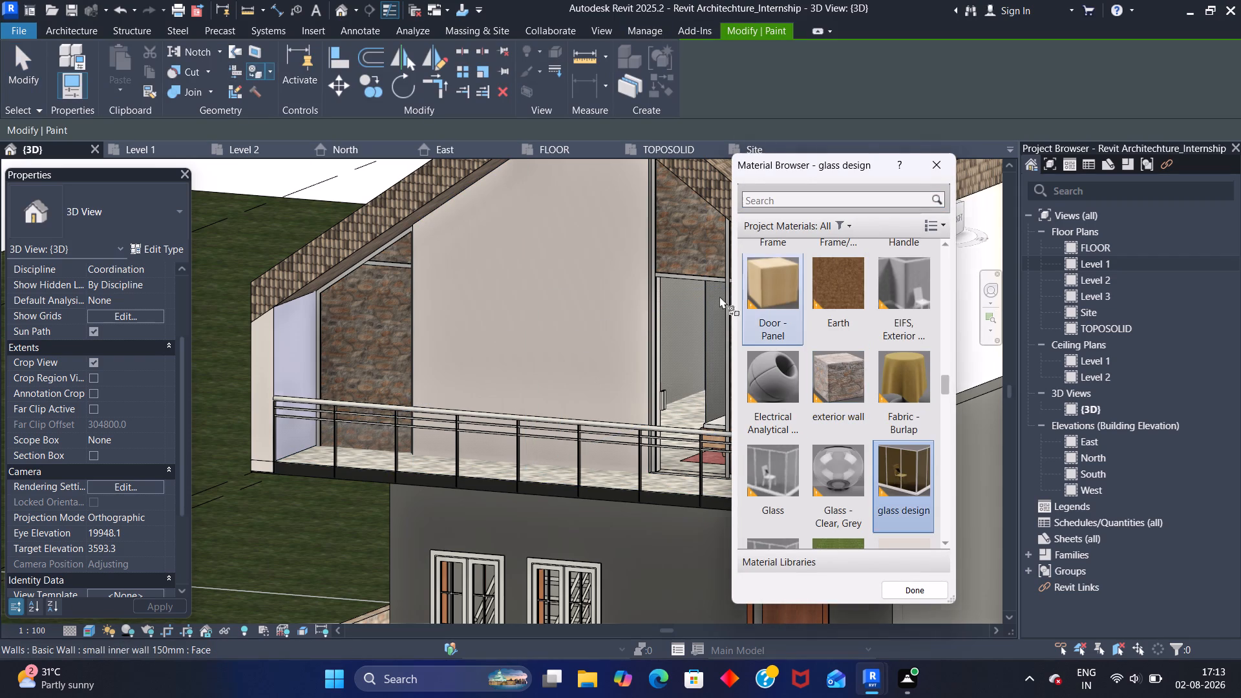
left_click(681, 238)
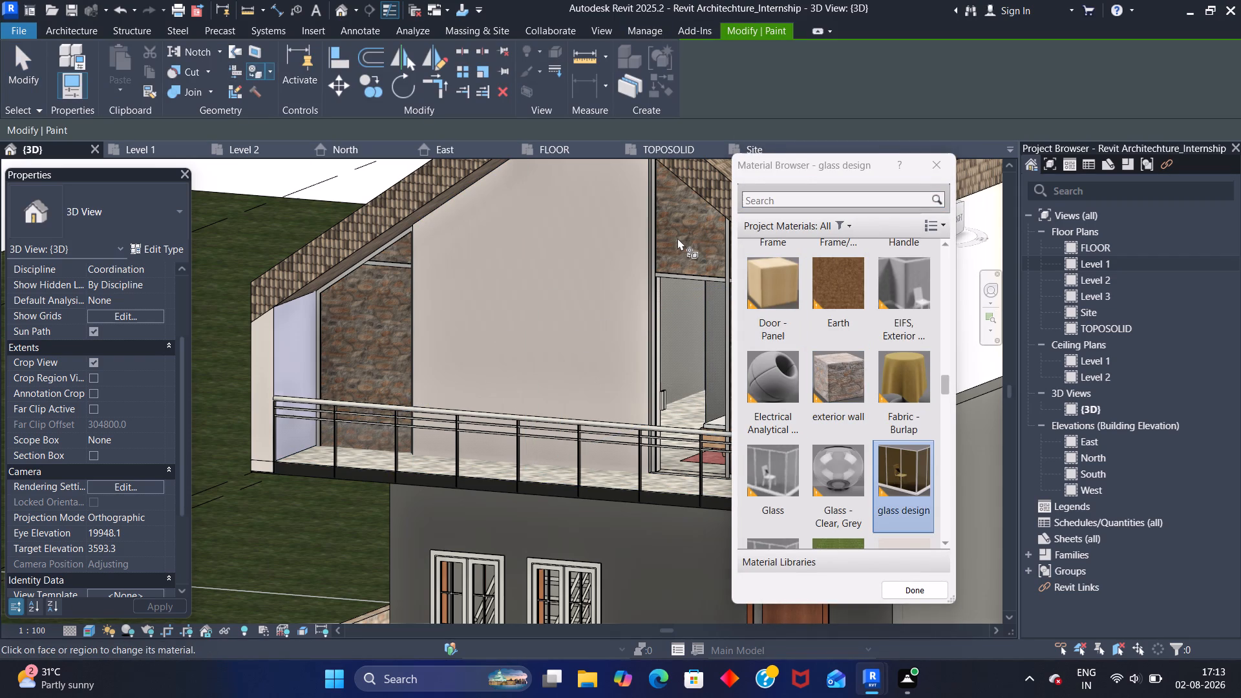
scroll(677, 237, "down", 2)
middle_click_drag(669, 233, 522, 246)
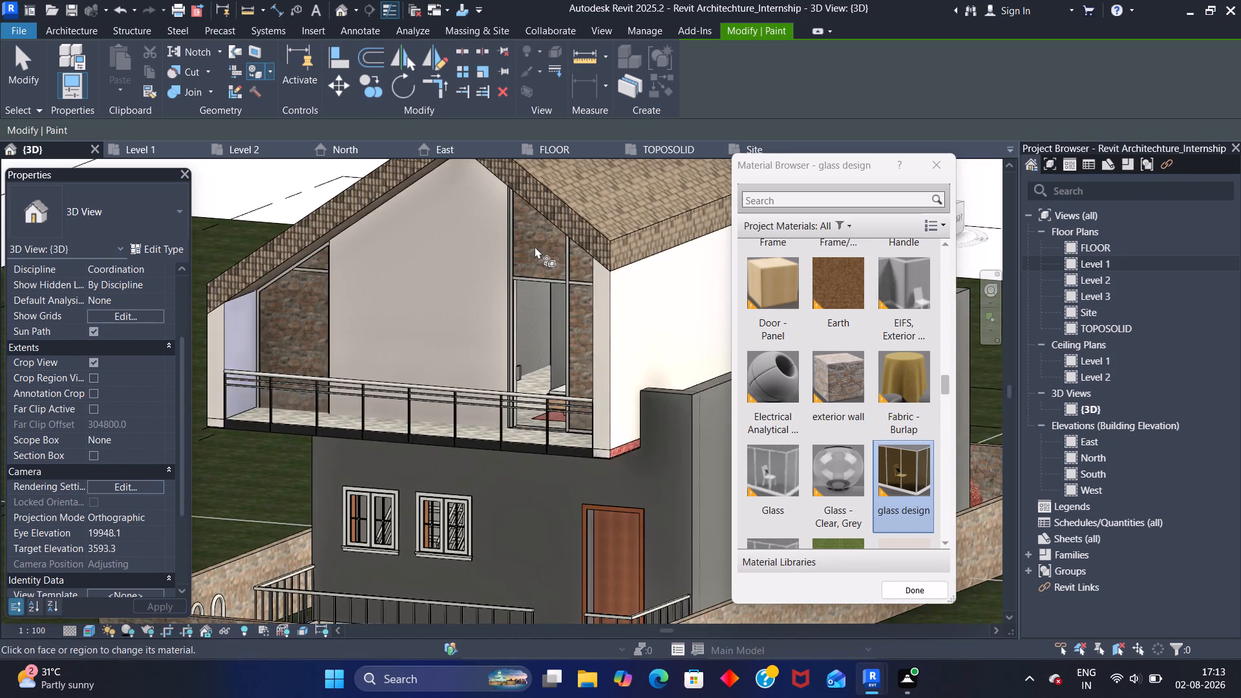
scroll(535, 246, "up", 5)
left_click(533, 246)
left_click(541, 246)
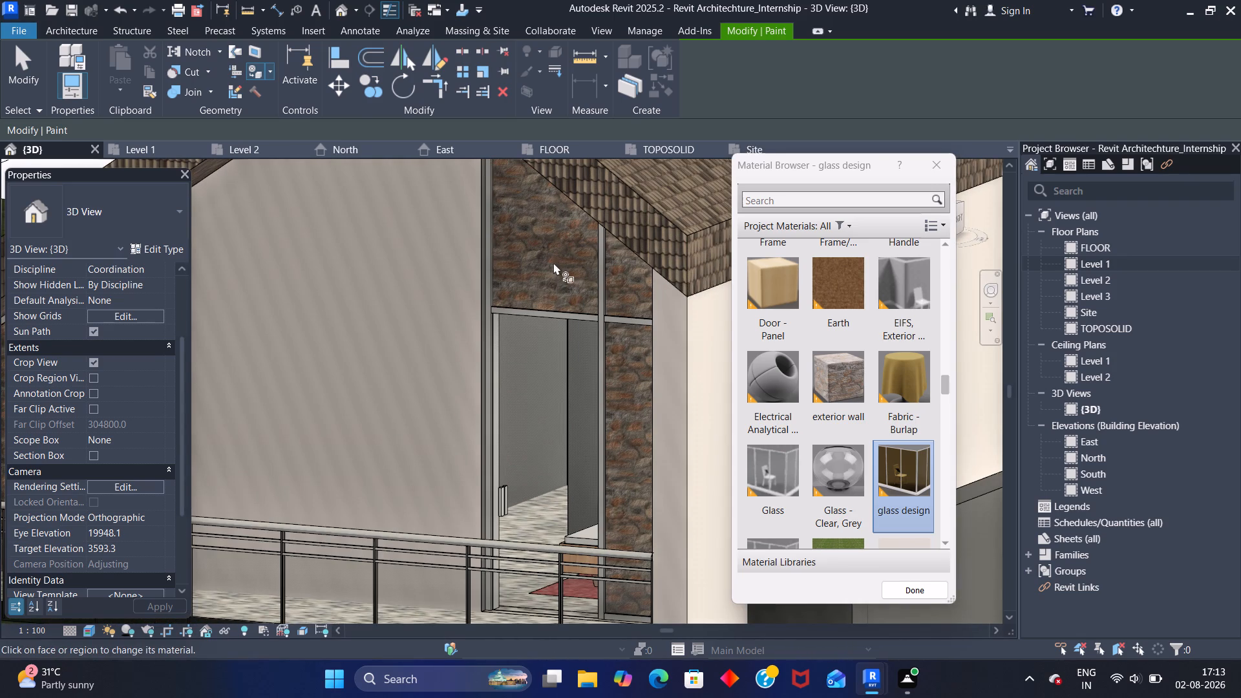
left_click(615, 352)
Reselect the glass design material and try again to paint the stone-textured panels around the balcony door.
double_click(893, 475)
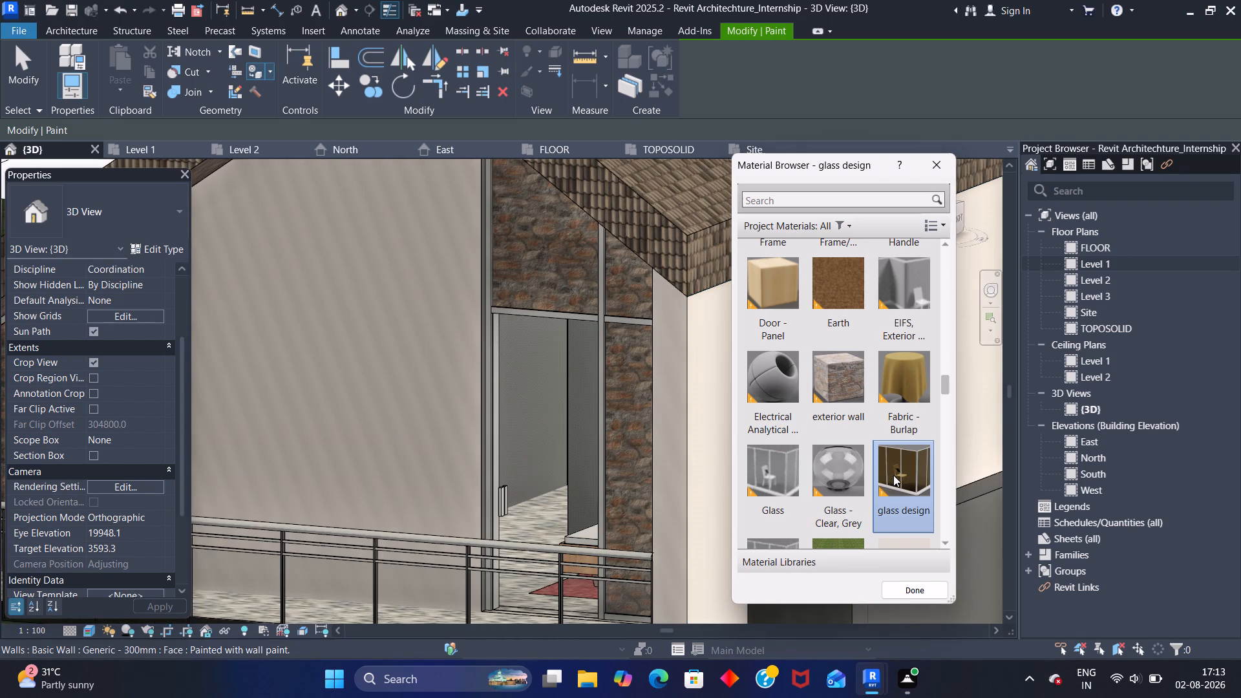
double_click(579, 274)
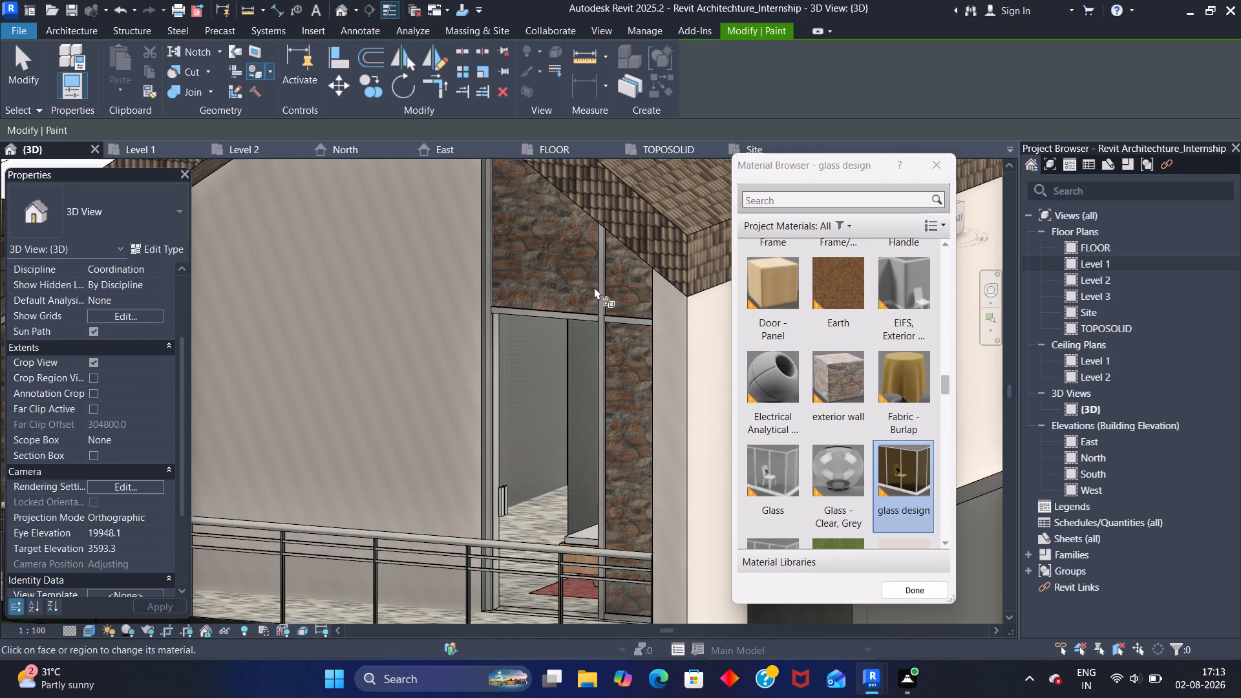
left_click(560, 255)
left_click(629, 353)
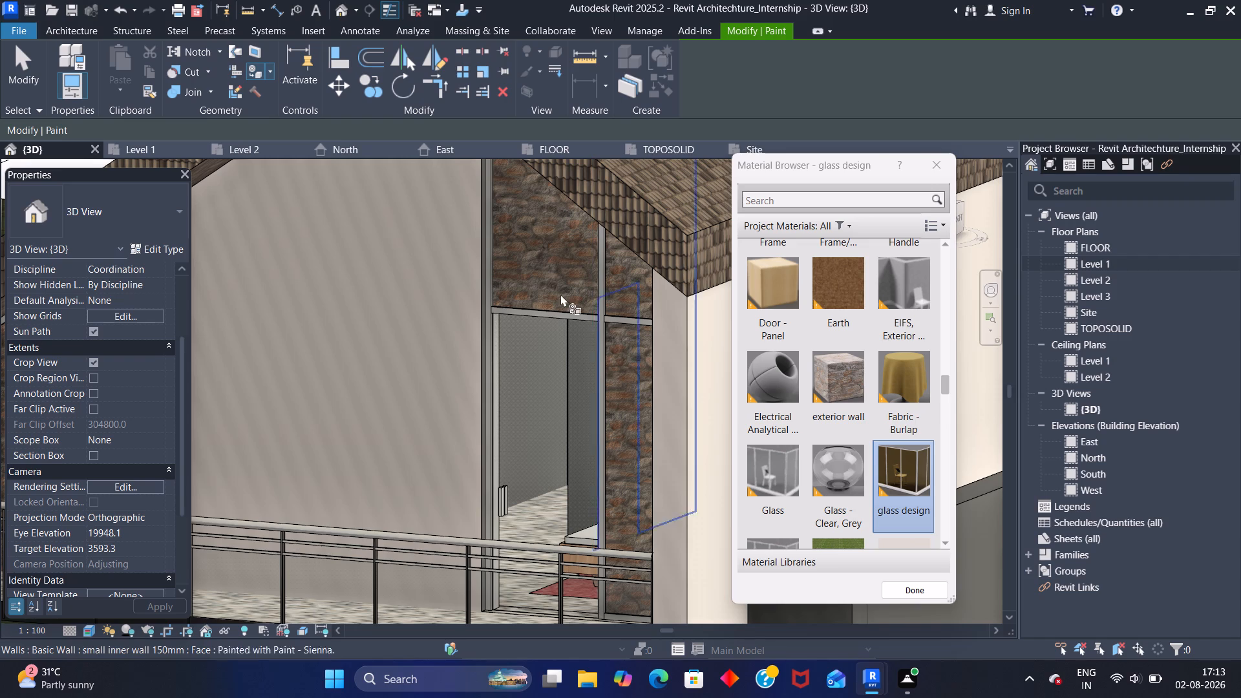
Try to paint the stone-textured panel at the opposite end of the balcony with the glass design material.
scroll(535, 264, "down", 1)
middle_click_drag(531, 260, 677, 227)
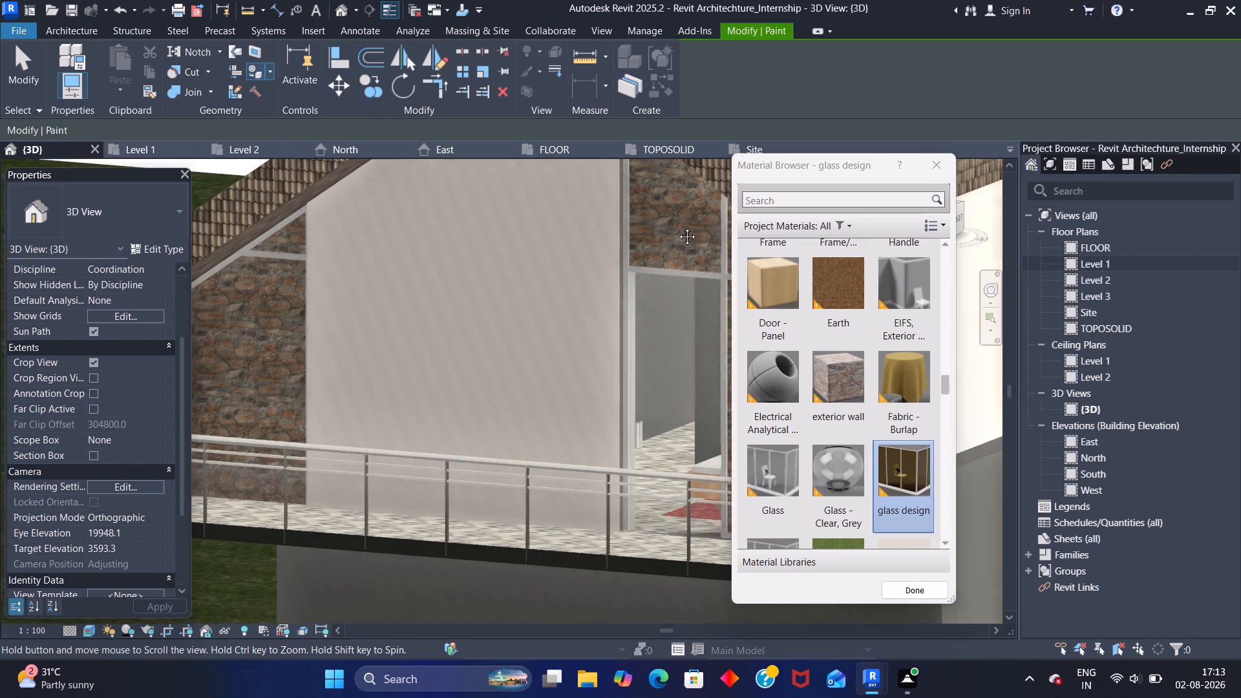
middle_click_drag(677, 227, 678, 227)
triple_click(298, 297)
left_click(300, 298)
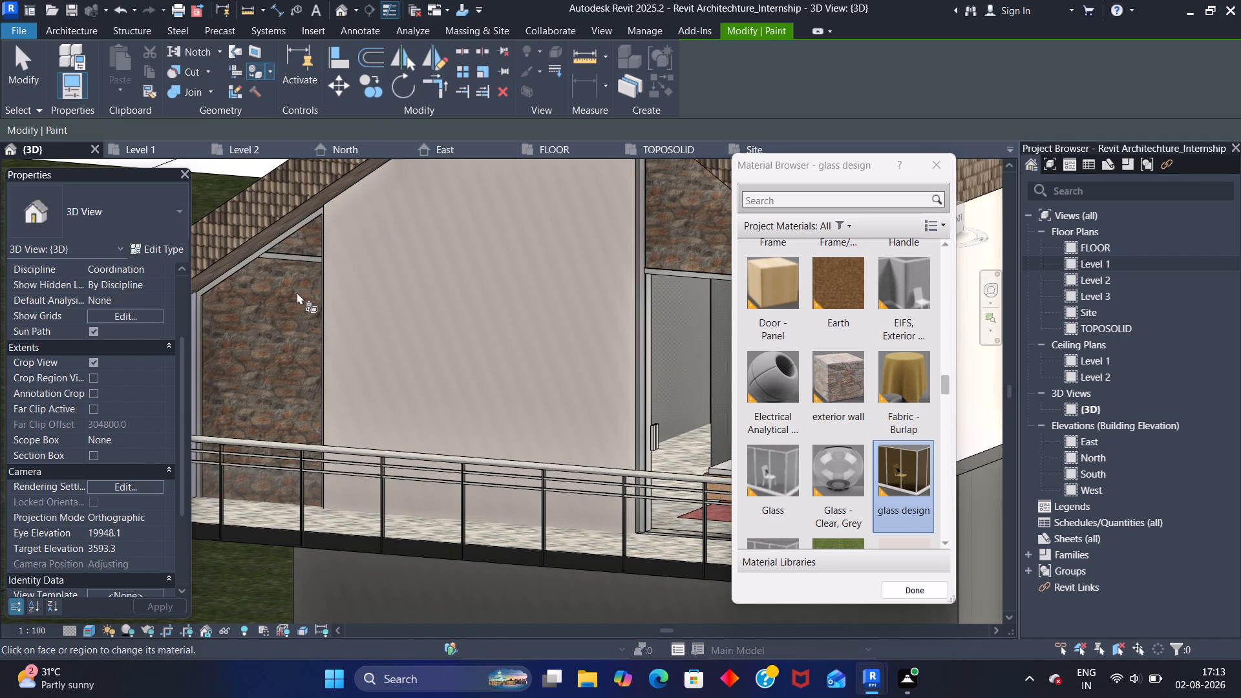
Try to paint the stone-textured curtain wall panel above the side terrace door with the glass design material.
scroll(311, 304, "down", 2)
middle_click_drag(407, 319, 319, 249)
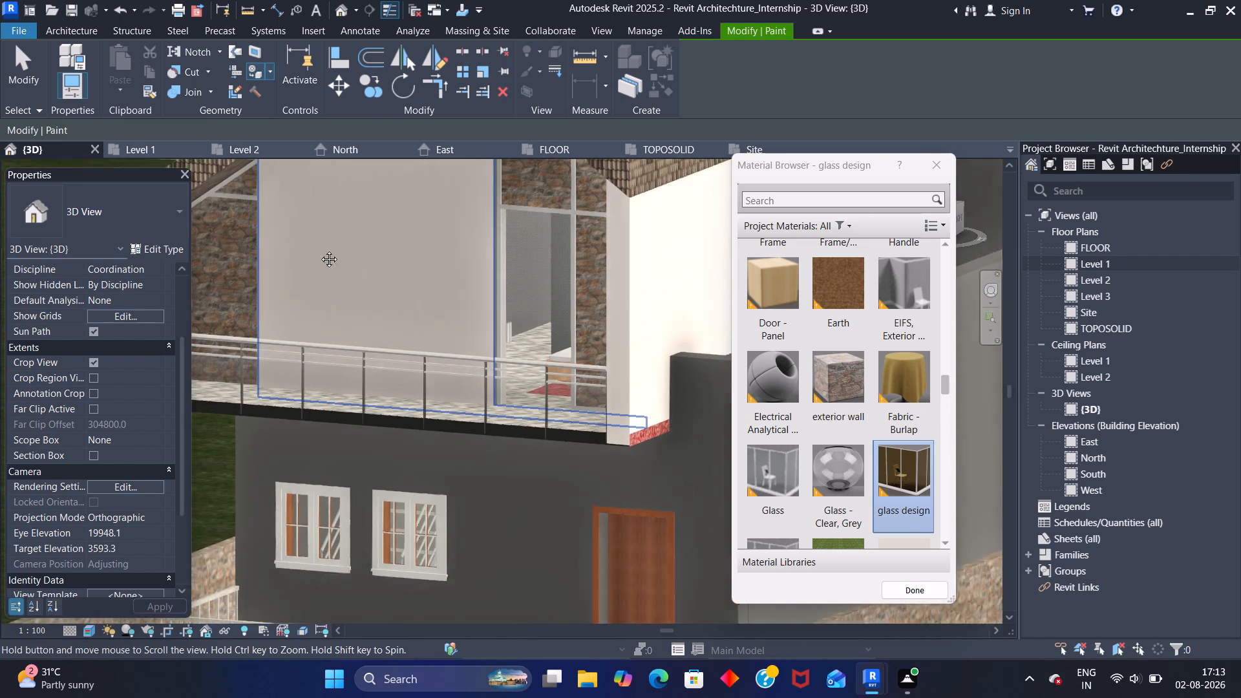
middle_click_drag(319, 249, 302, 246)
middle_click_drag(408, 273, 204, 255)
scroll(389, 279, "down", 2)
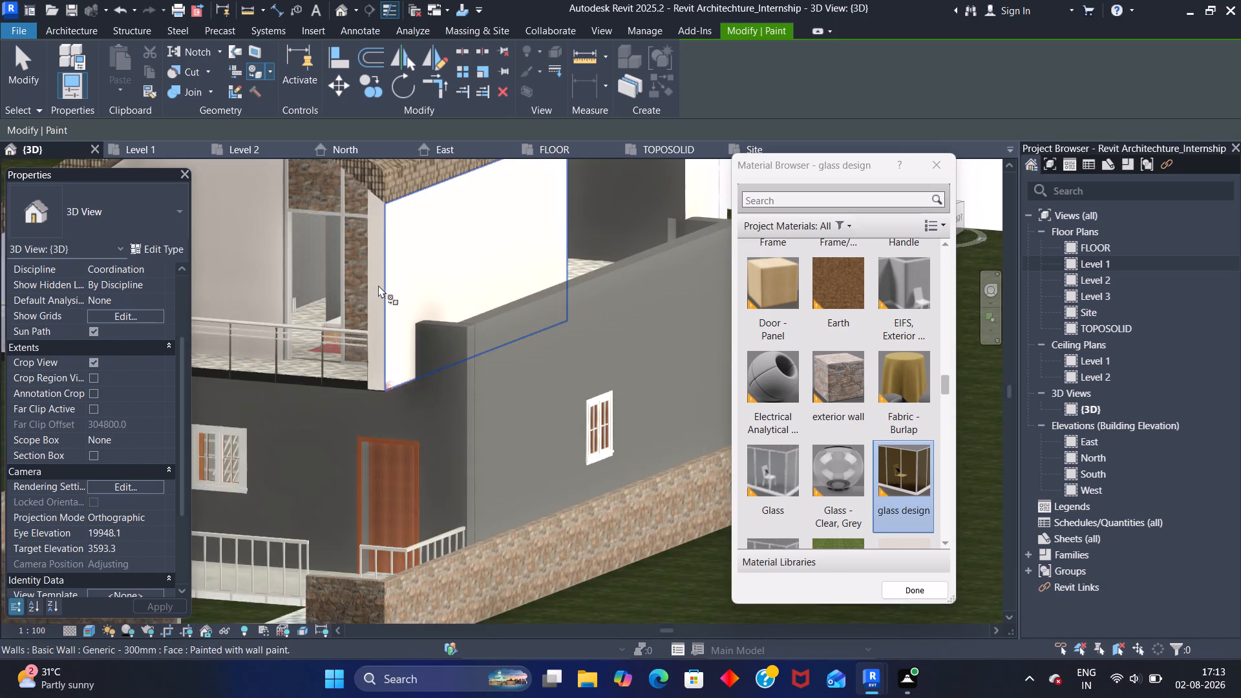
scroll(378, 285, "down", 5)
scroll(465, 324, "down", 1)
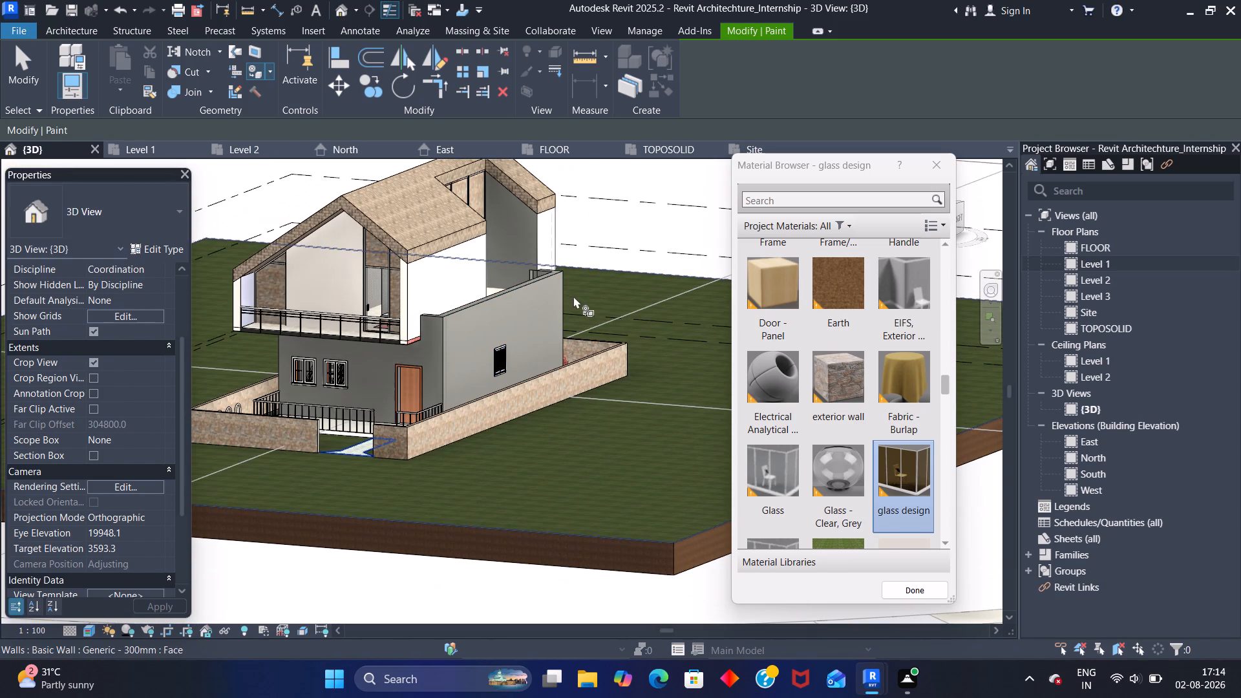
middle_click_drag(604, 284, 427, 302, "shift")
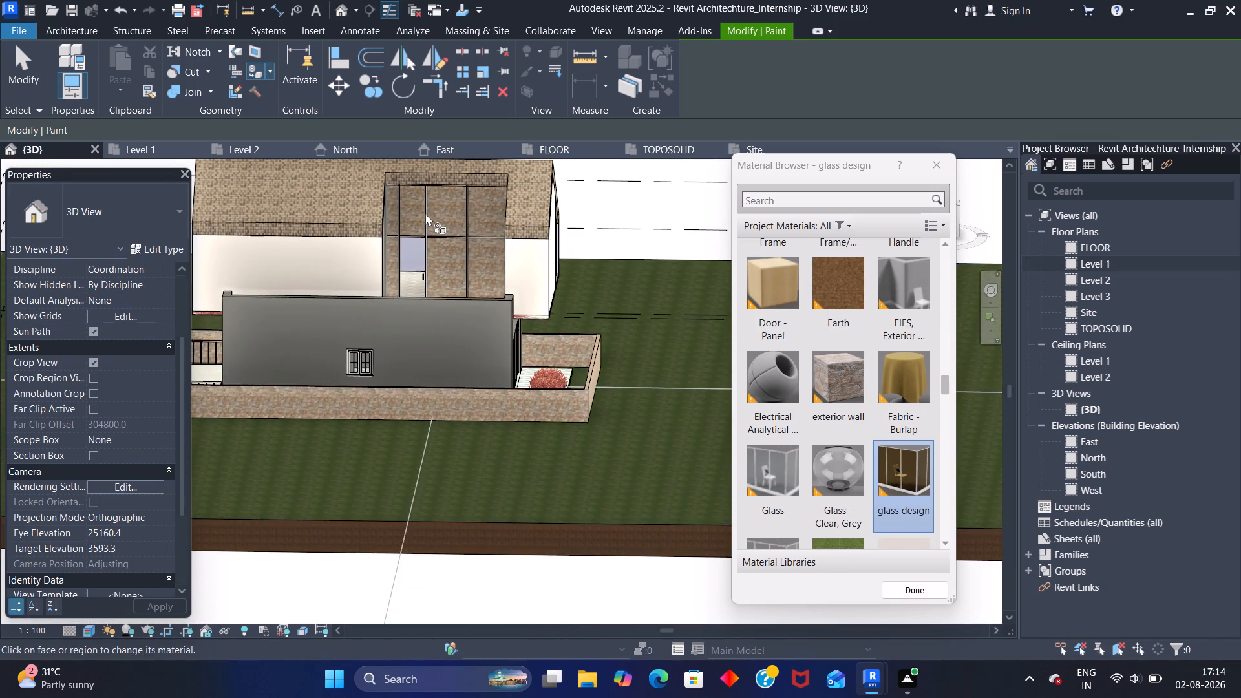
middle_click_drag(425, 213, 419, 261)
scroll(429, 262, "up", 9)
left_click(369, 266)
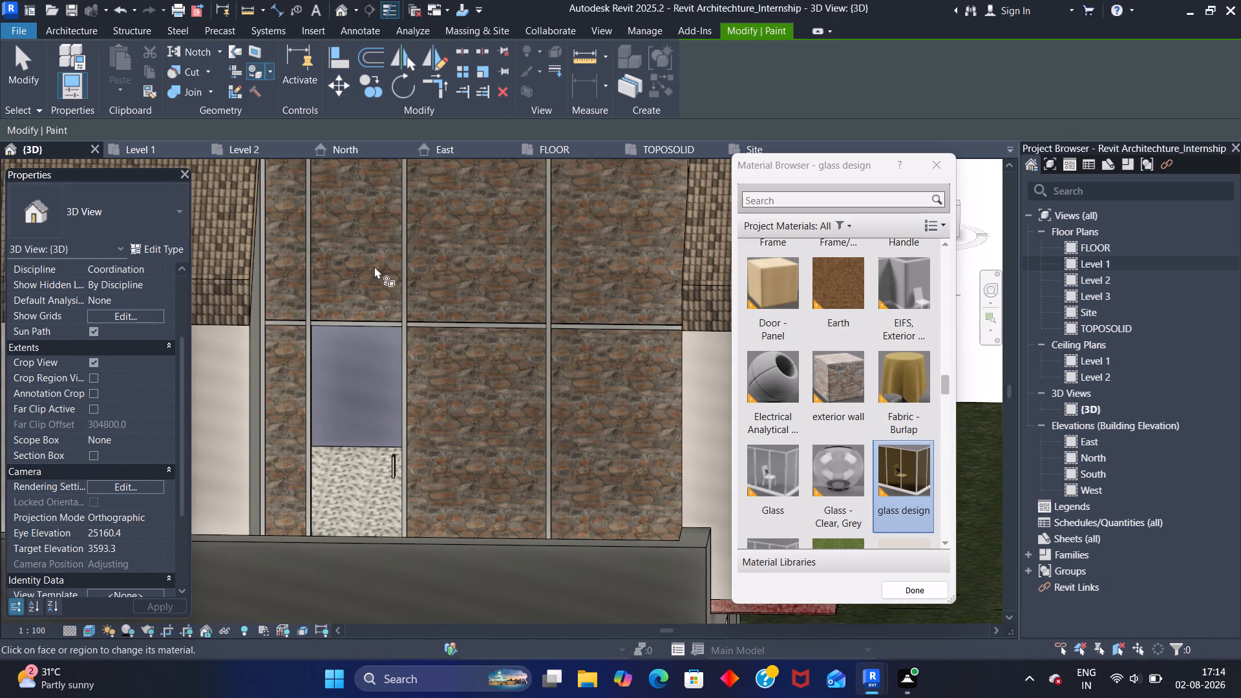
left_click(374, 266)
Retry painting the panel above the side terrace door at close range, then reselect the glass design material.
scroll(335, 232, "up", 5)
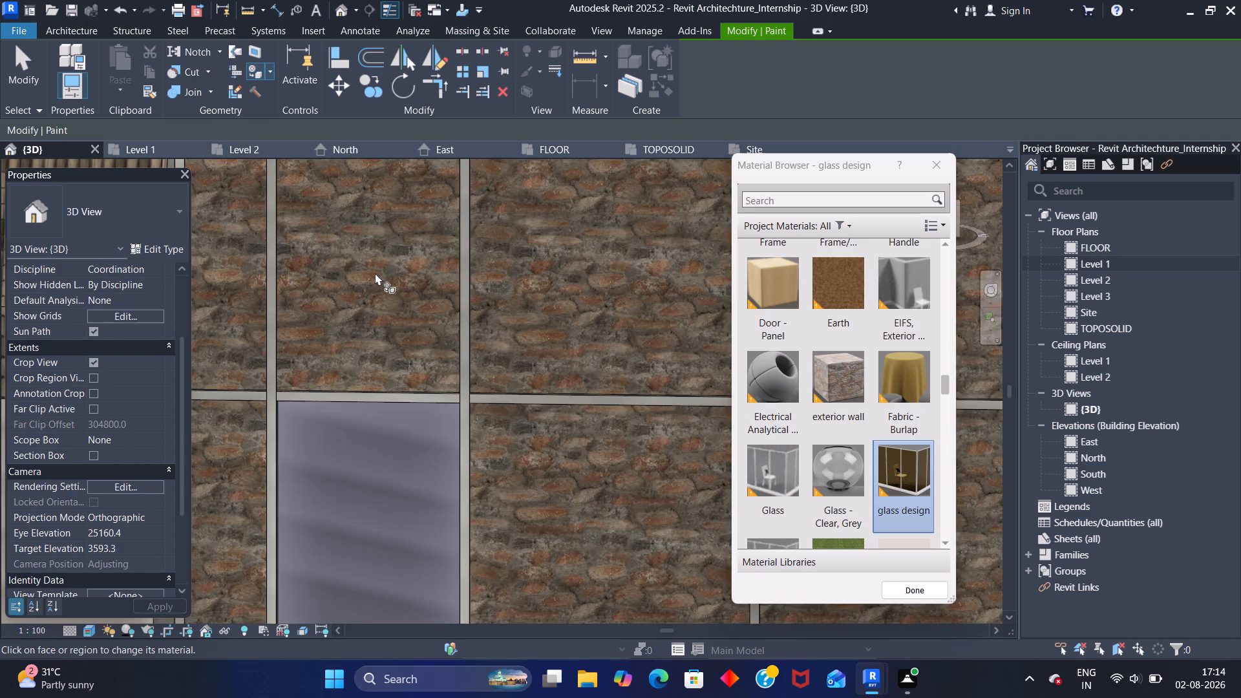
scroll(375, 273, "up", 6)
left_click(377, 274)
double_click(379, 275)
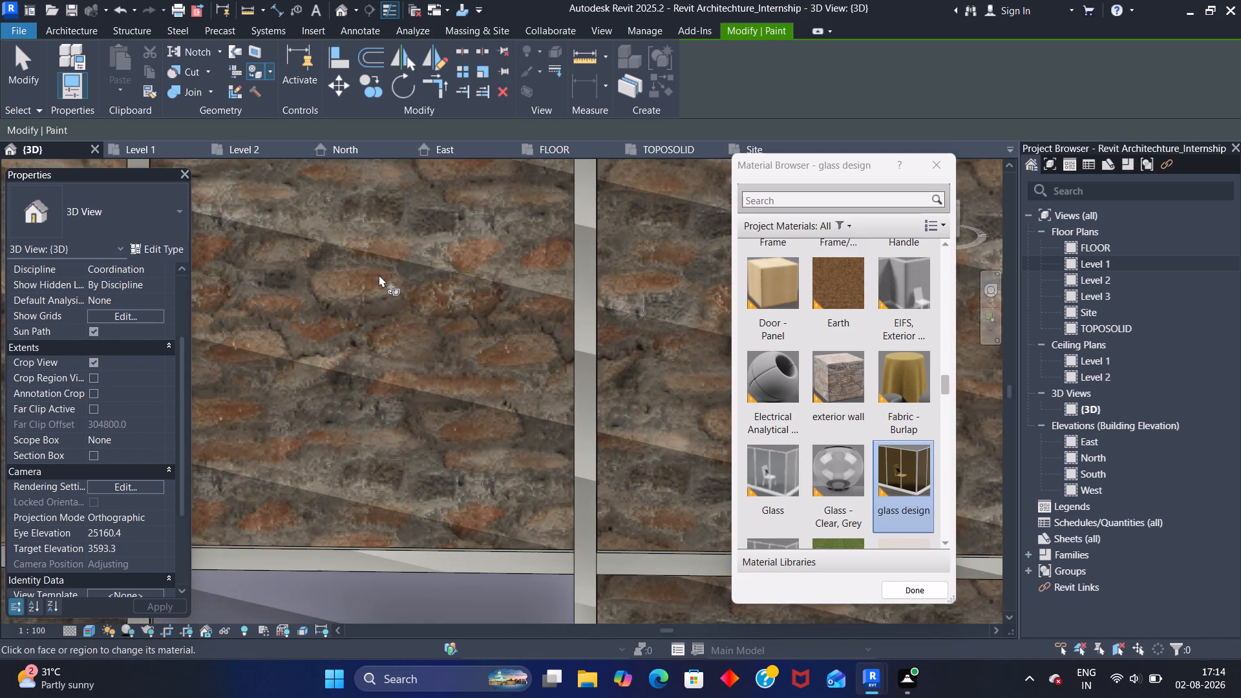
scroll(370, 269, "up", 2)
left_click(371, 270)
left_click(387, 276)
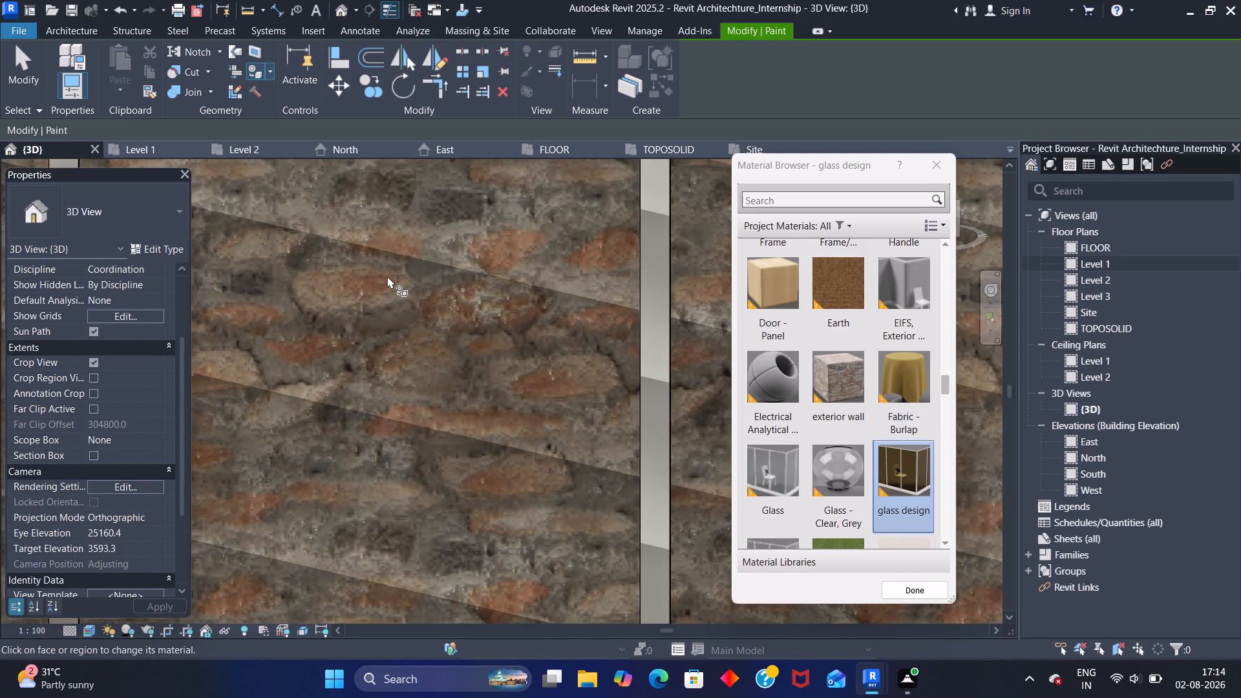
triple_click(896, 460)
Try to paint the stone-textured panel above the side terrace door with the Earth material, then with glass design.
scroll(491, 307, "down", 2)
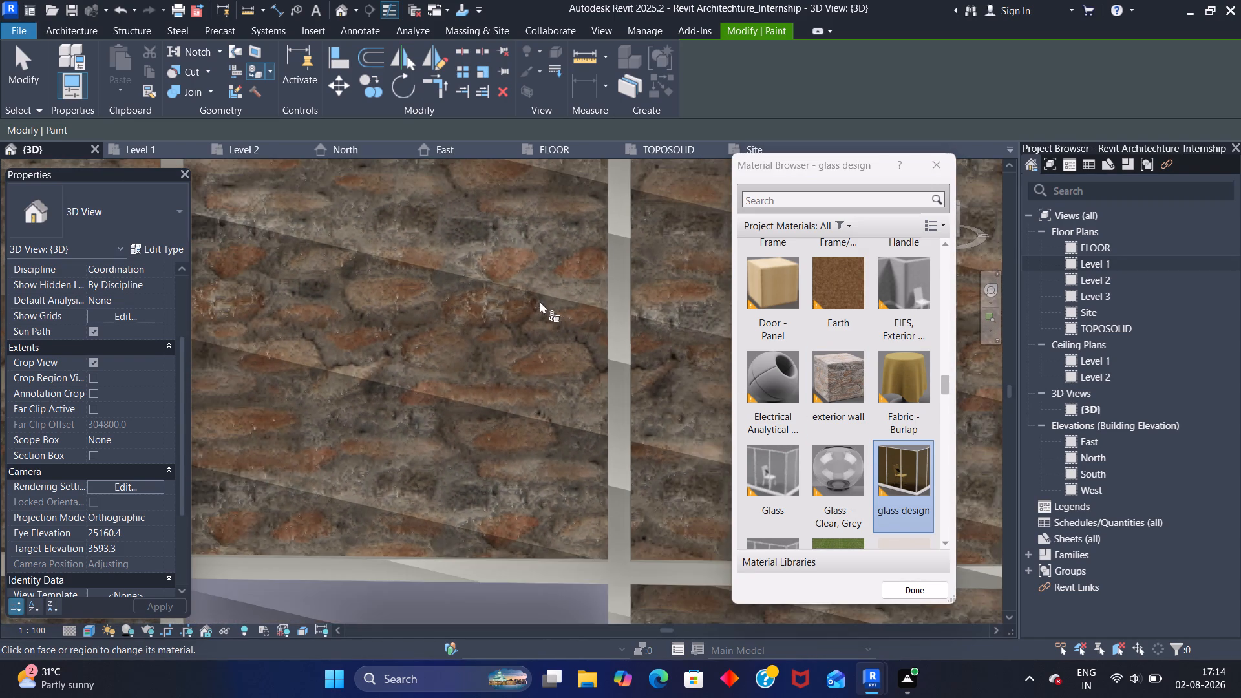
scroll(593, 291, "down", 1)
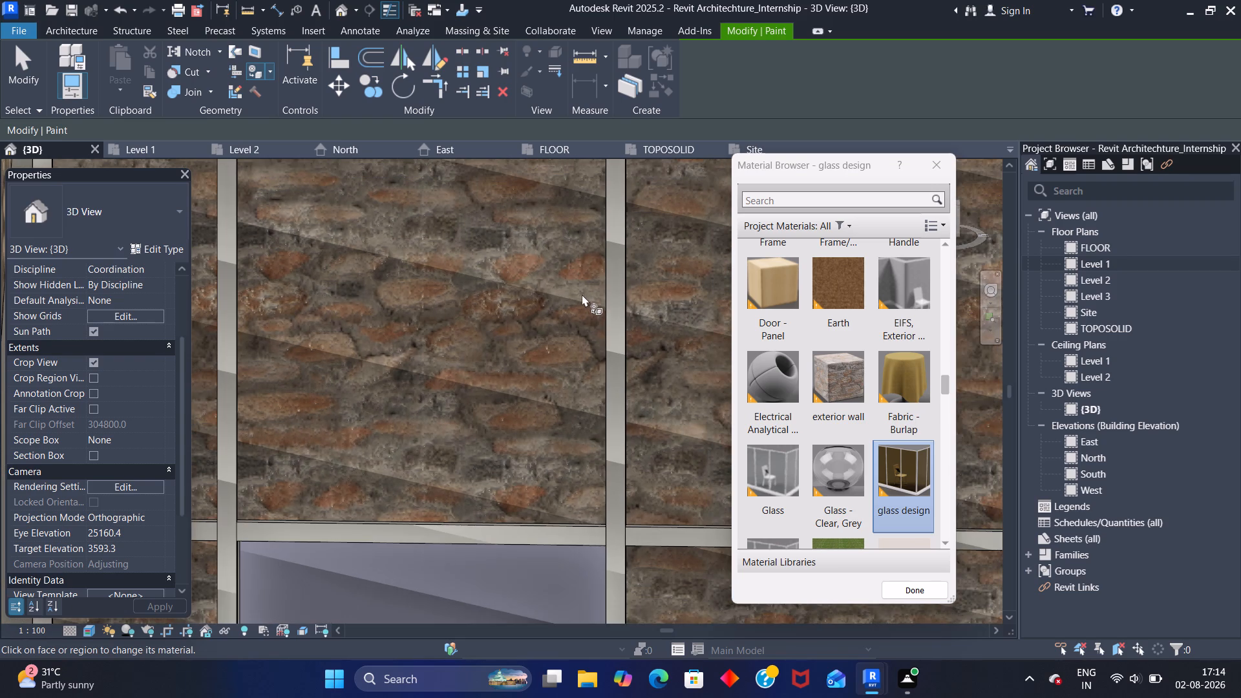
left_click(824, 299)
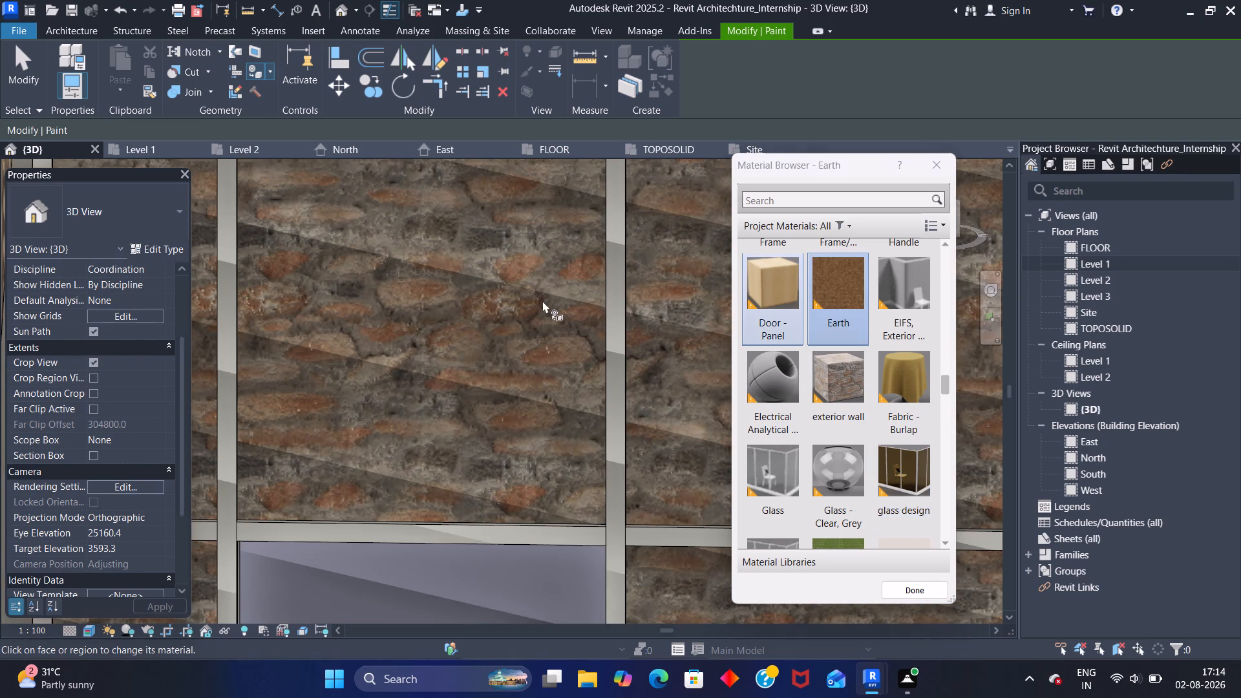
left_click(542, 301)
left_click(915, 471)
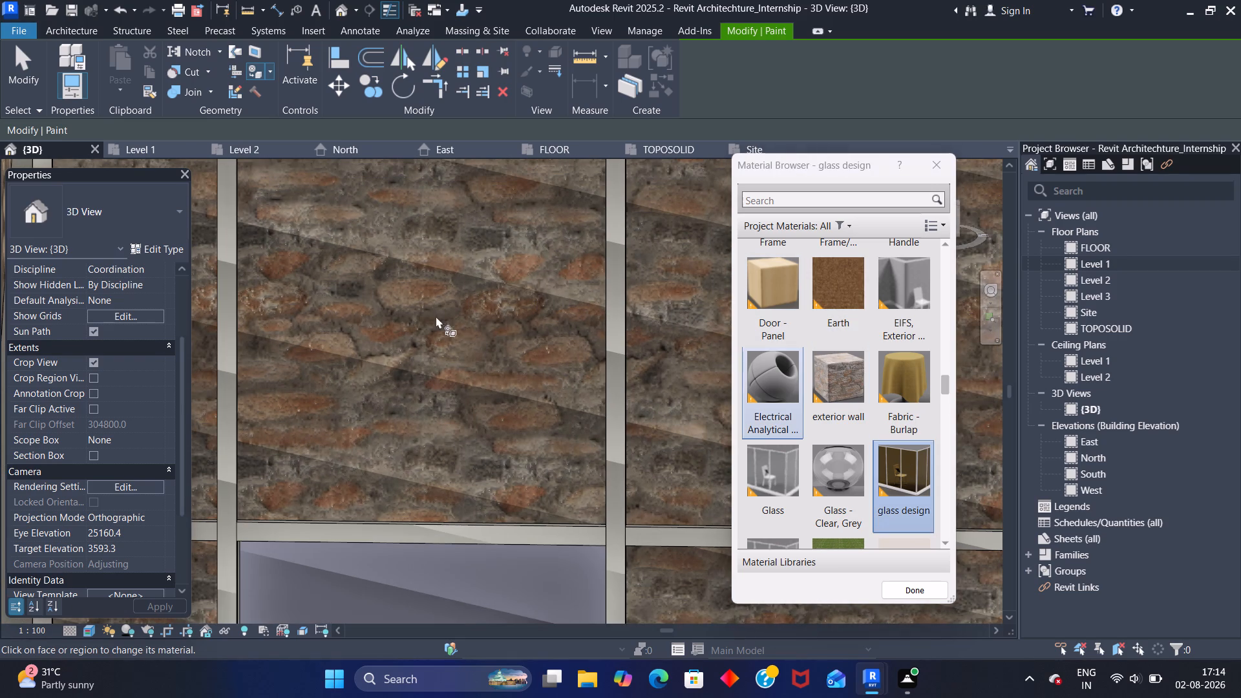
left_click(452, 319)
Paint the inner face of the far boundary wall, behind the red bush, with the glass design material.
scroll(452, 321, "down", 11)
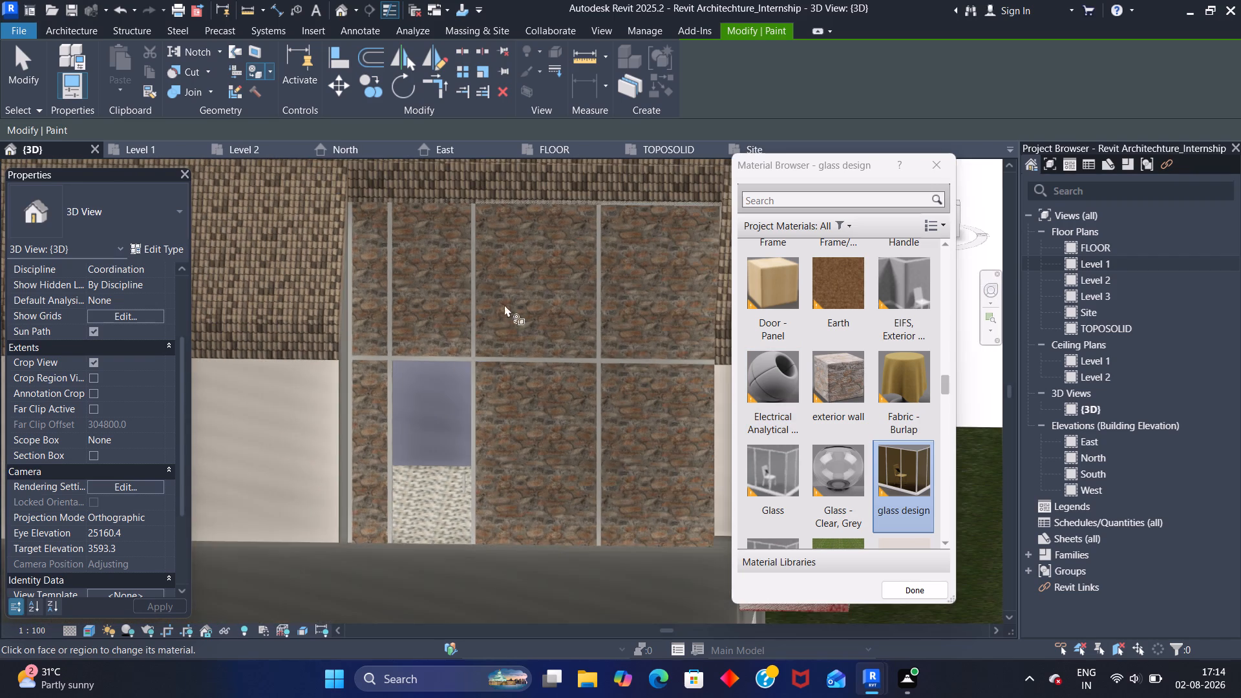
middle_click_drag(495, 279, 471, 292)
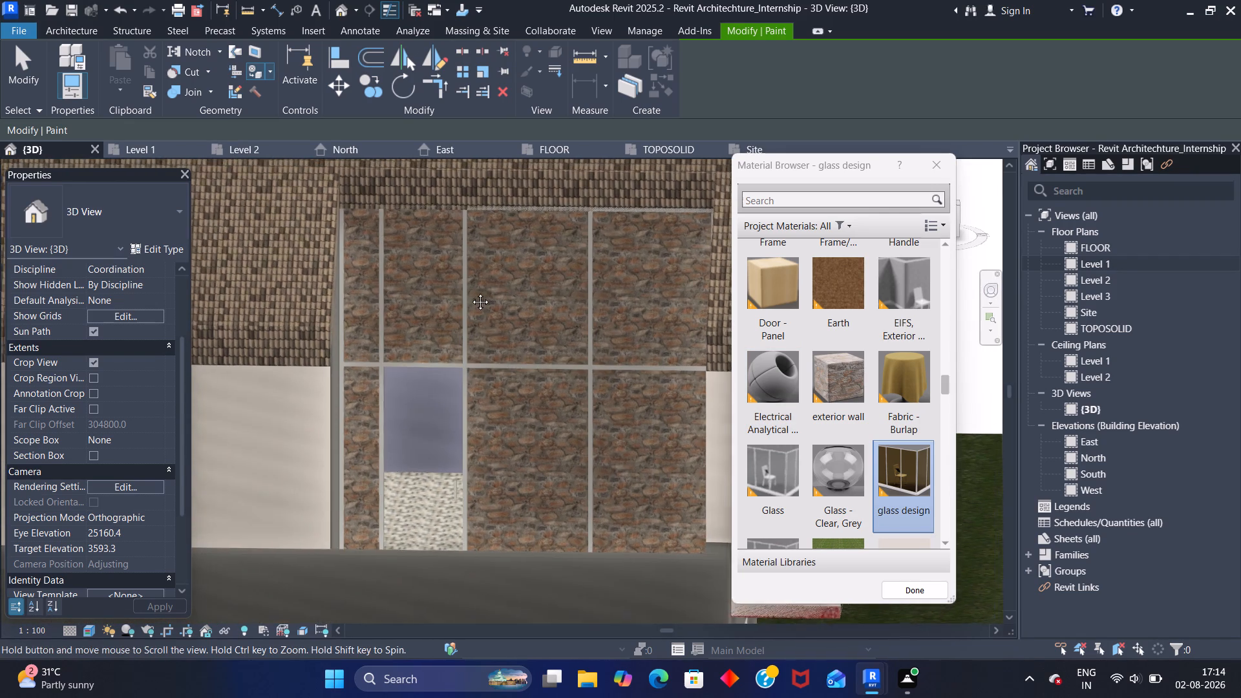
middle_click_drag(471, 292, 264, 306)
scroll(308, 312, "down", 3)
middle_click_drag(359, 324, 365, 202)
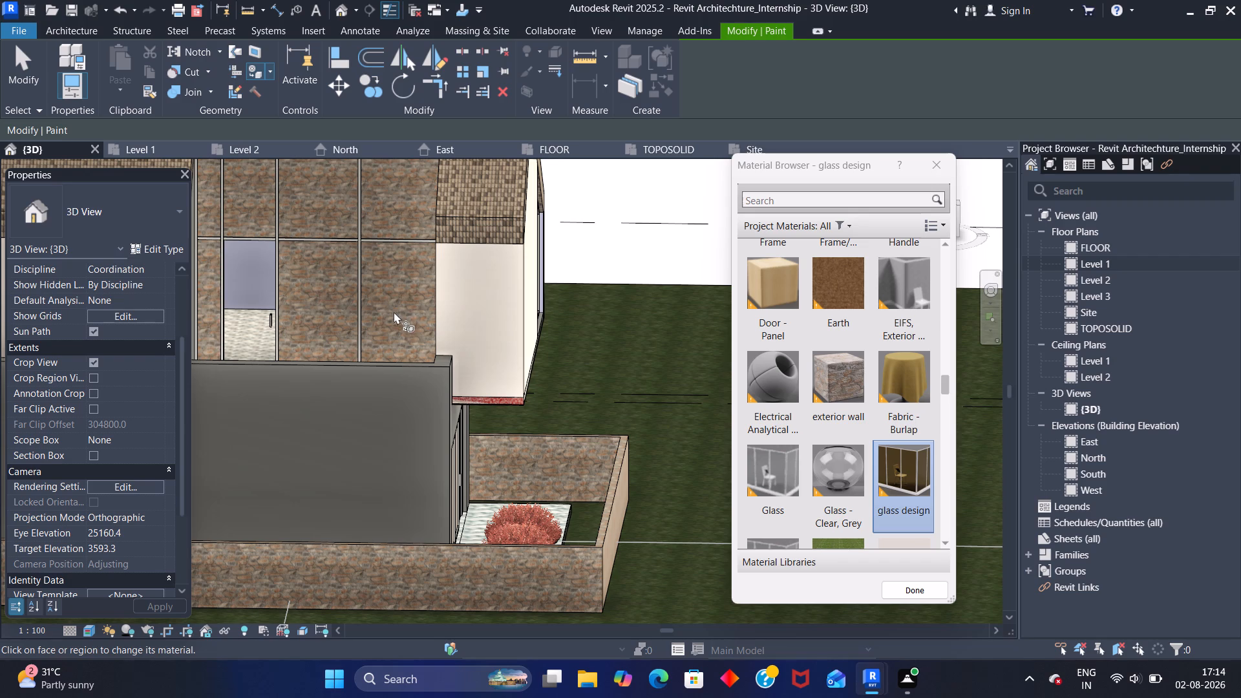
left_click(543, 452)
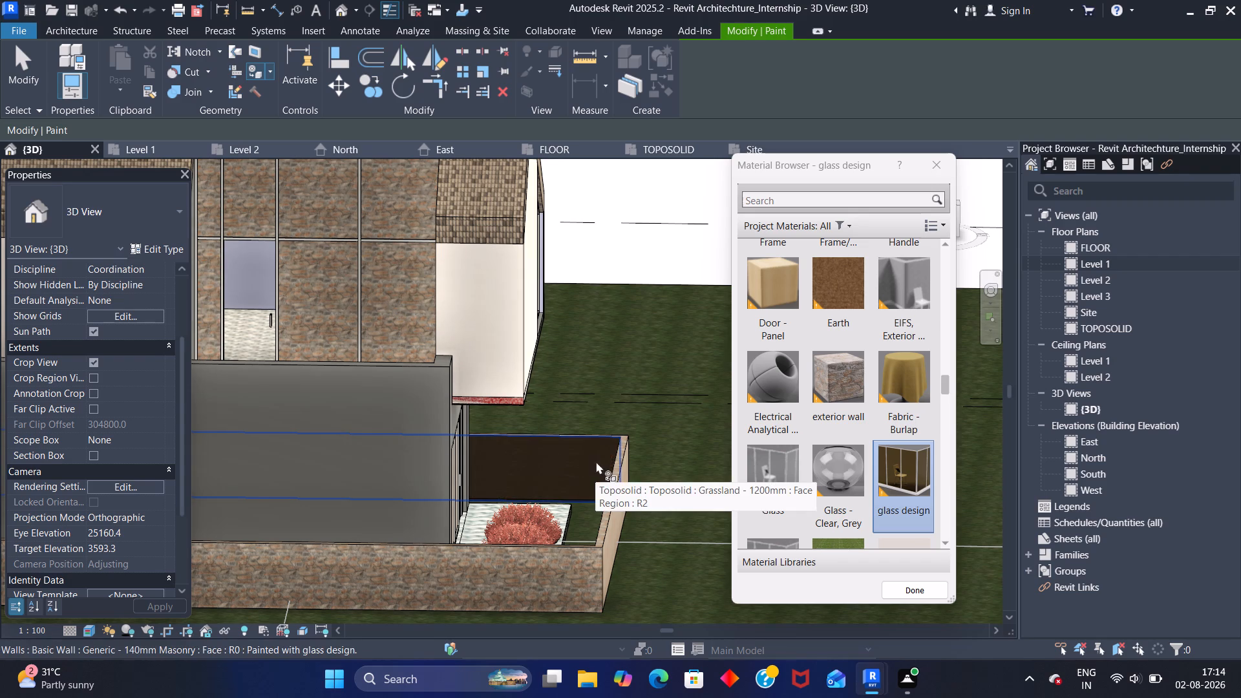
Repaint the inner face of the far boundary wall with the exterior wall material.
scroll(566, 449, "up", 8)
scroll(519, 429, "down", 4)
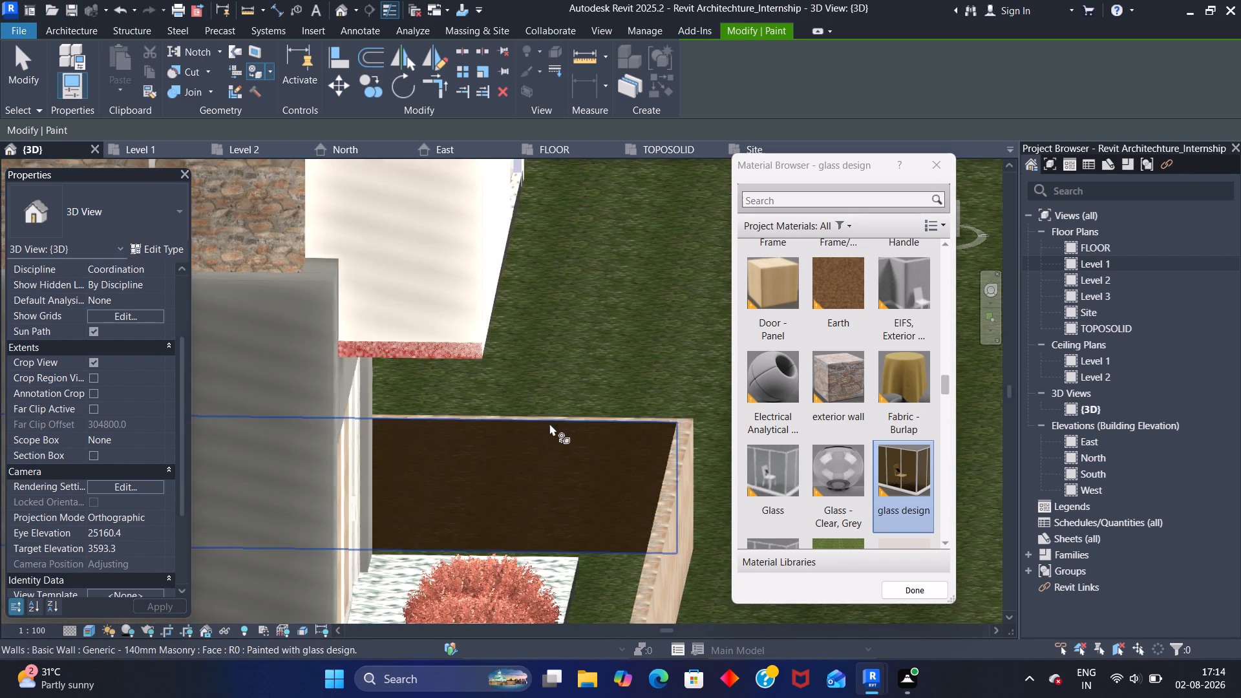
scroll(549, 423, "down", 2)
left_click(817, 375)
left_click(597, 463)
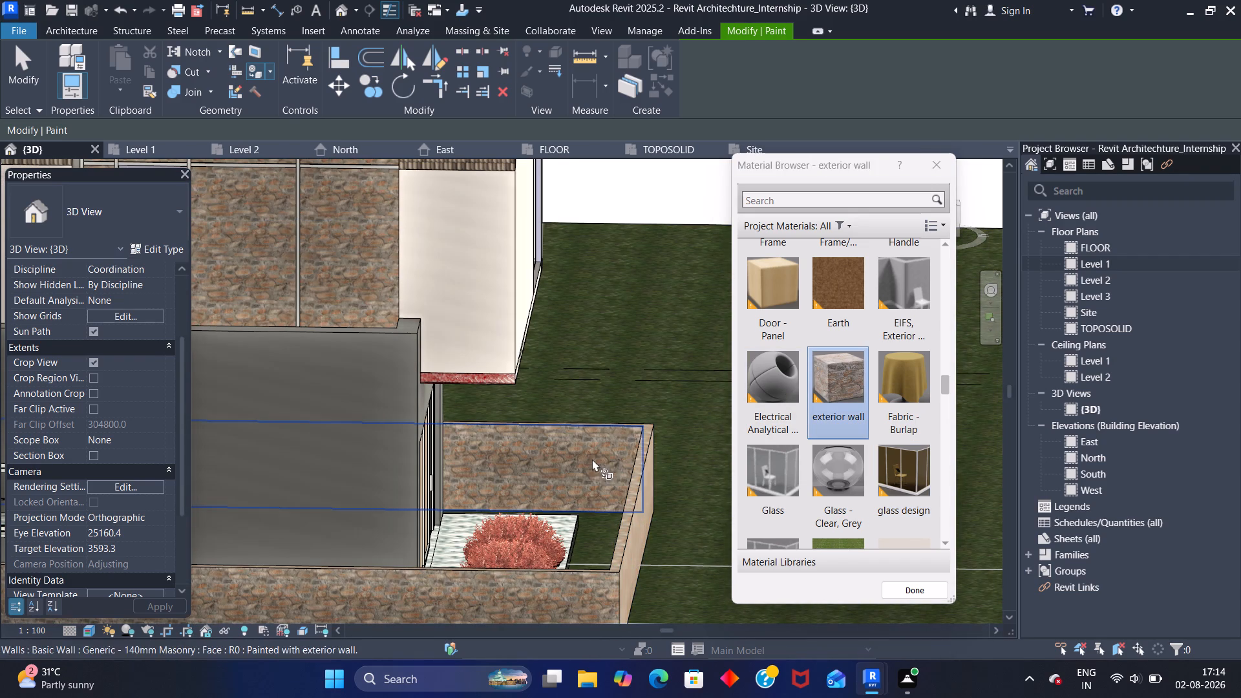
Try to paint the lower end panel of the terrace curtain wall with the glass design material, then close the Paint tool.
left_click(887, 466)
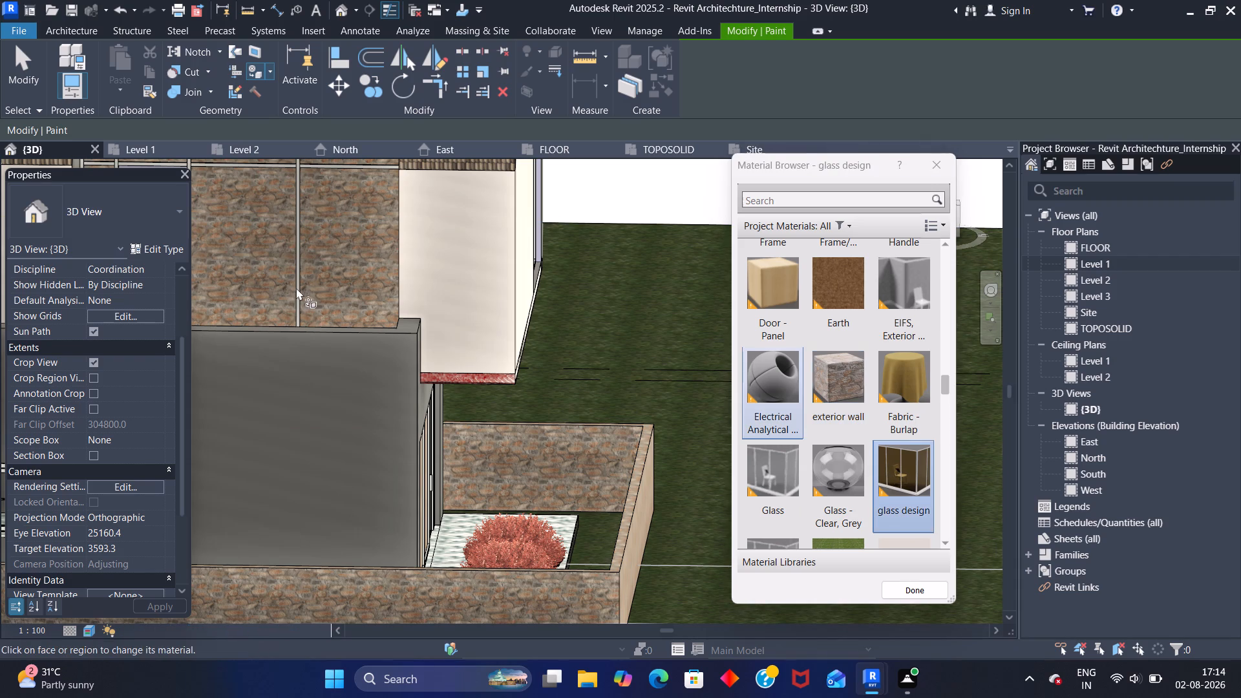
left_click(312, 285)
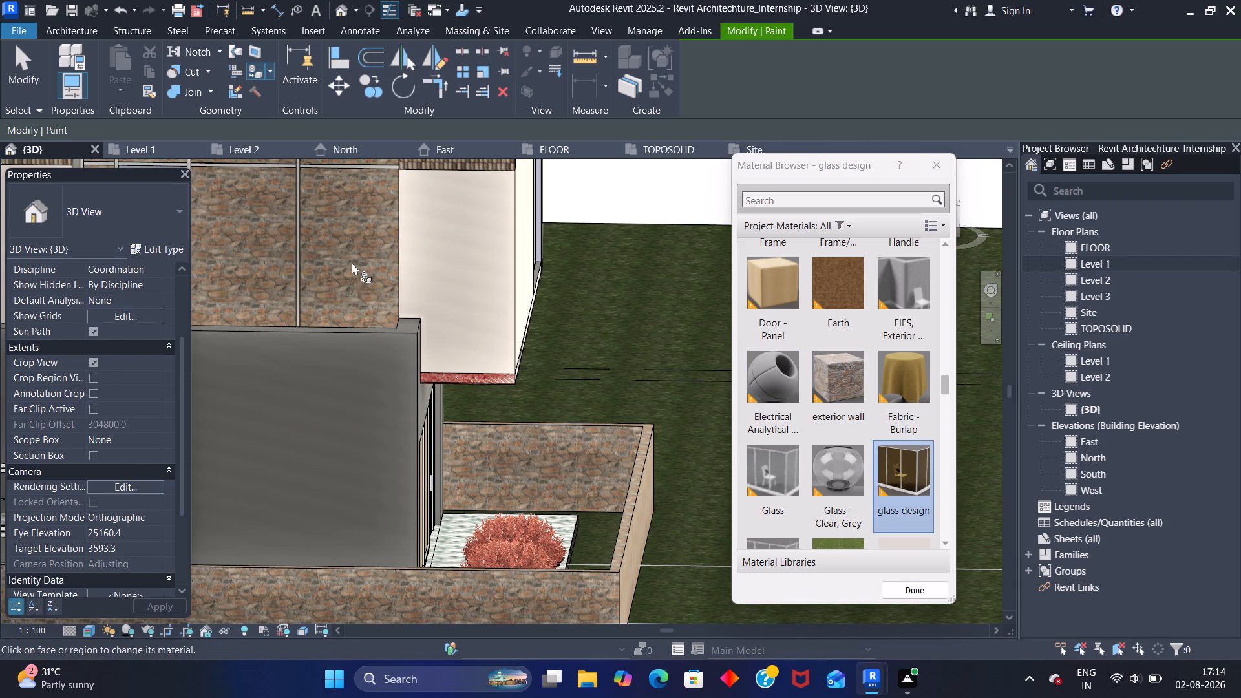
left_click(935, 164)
Undo the recent painting of the boundary walls and the stone finish of the curtain wall panels.
scroll(635, 372, "down", 4)
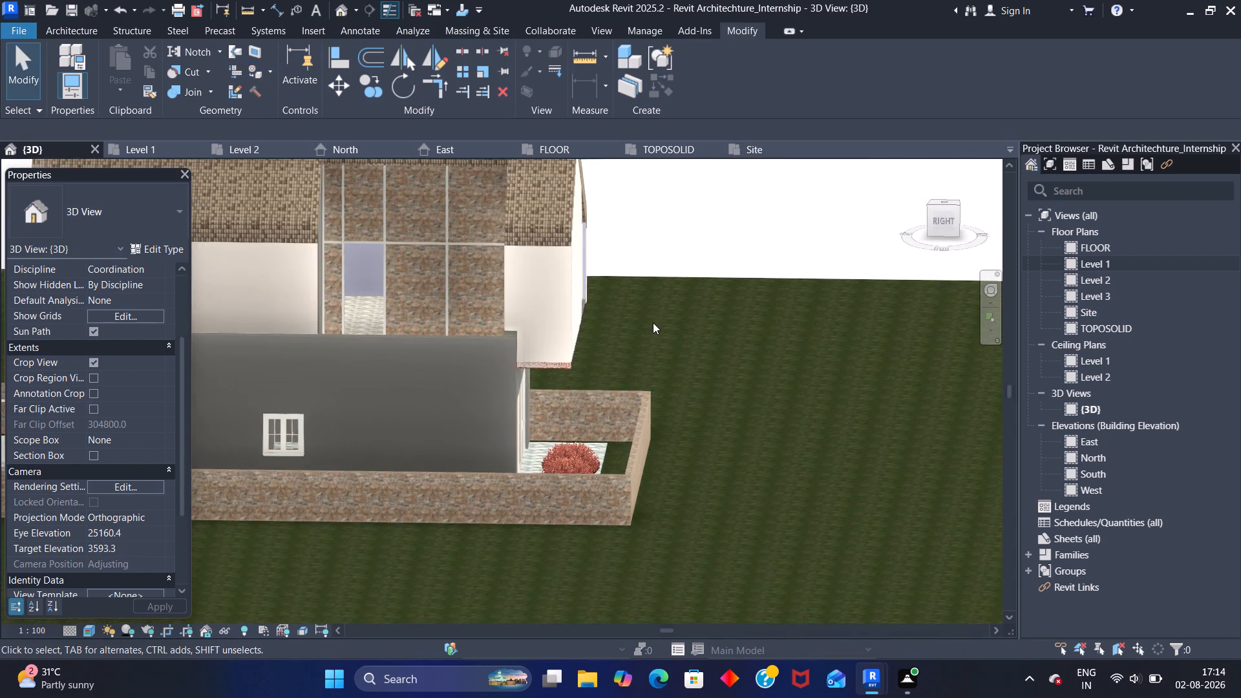
scroll(653, 323, "down", 2)
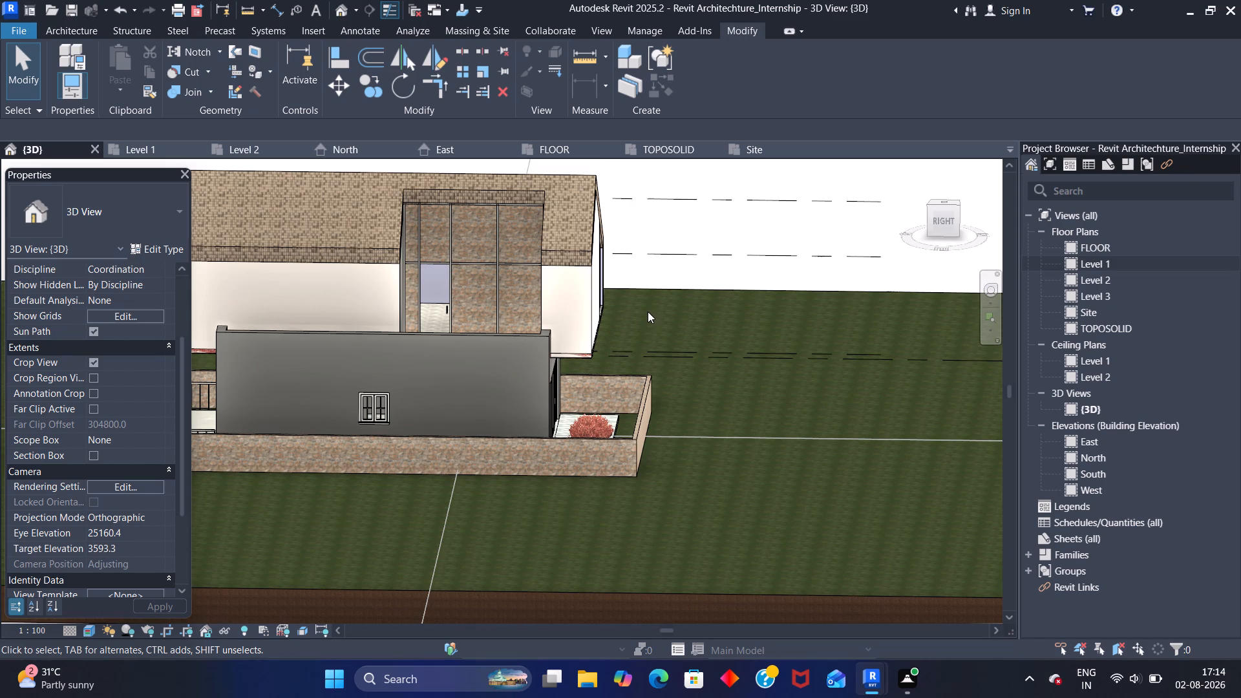
key("ctrl+z")
key("ctrl+z")
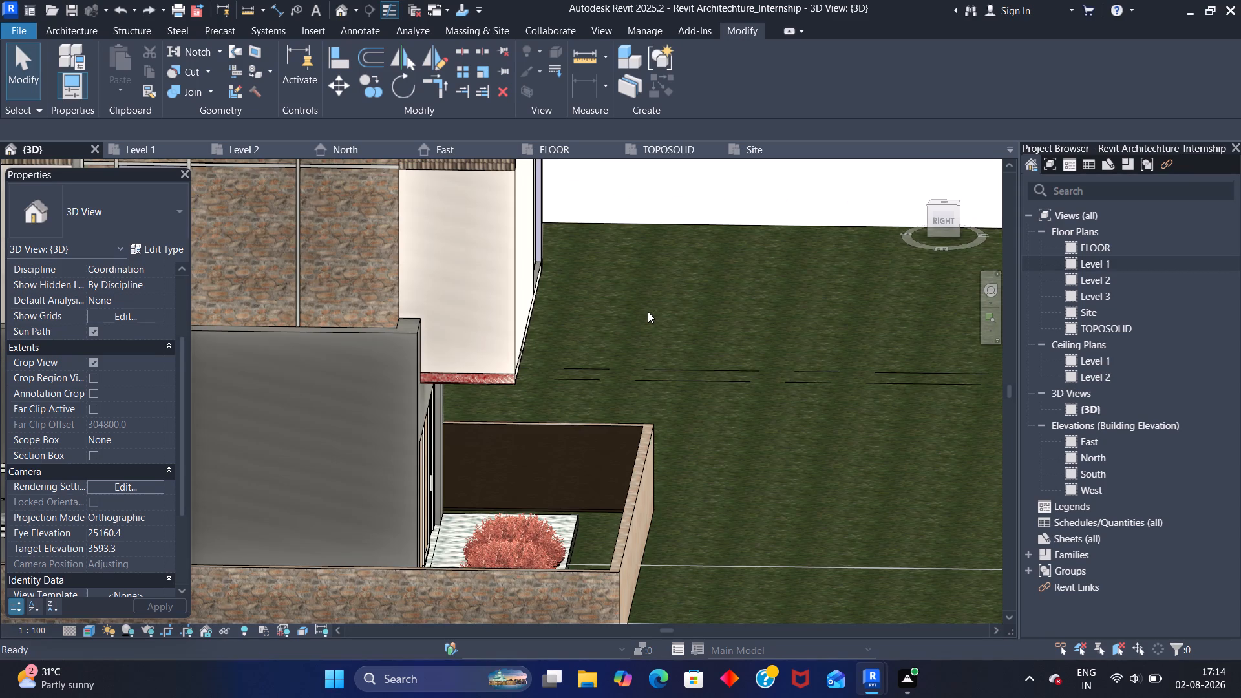
key("ctrl+z")
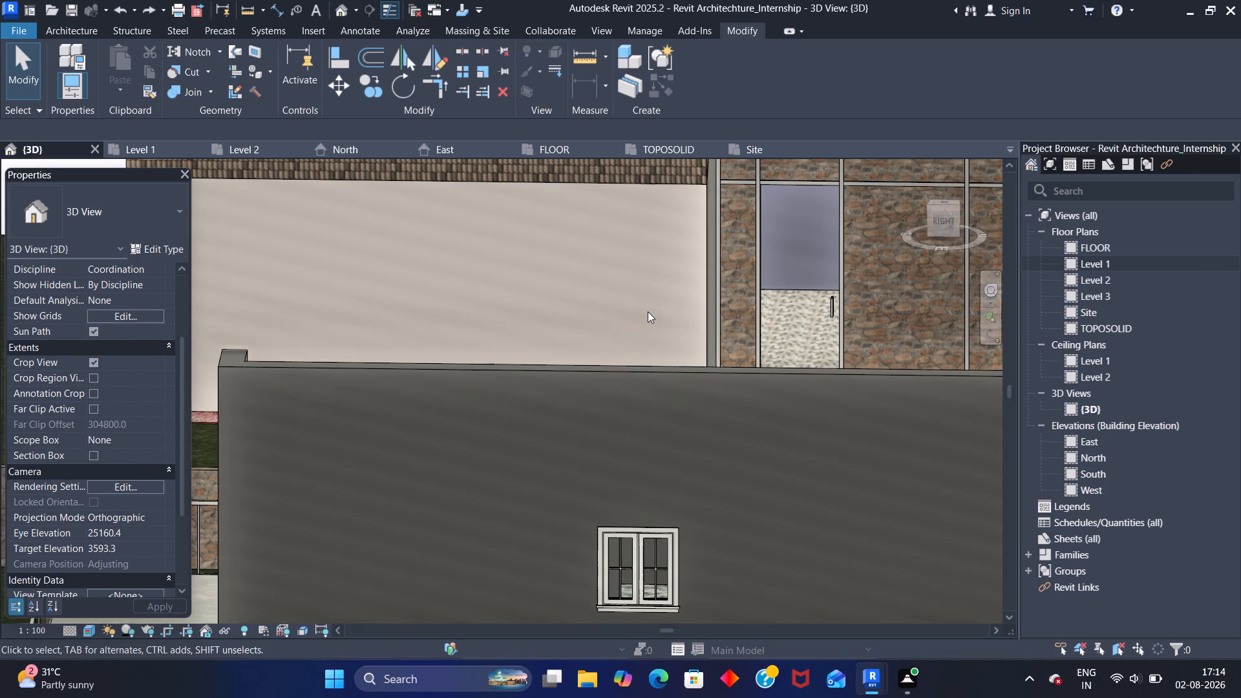
key("ctrl+z")
key("ctrl+z")
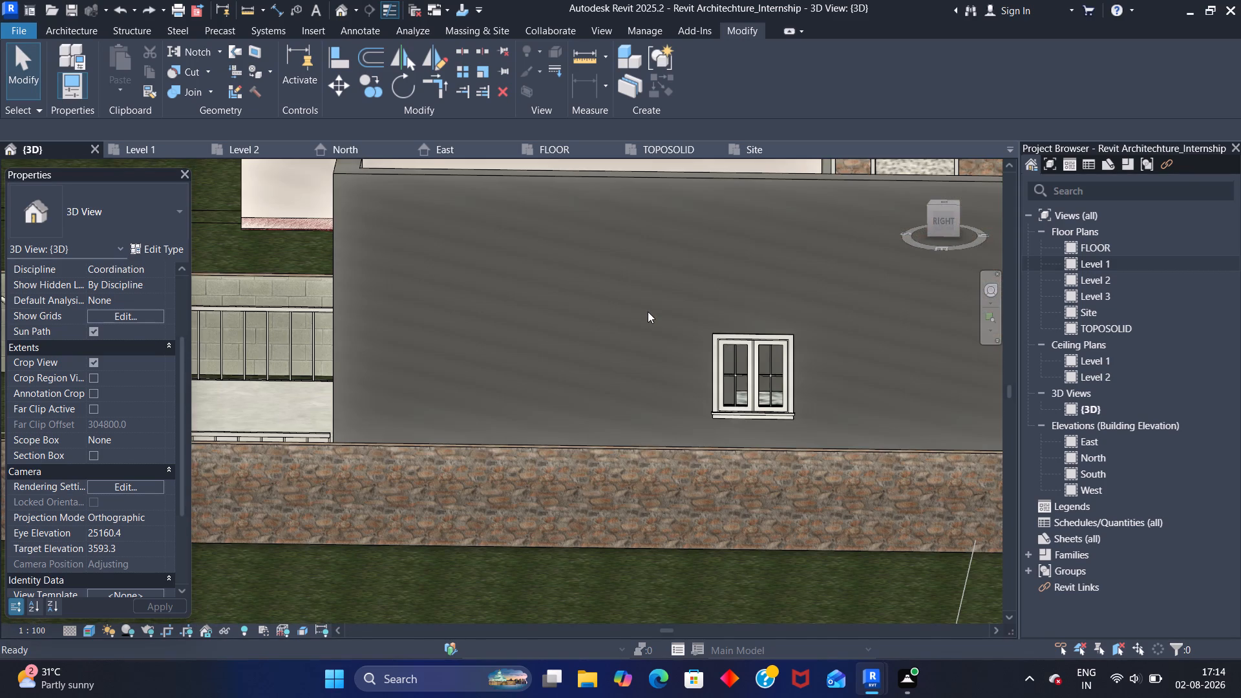
key("ctrl+z")
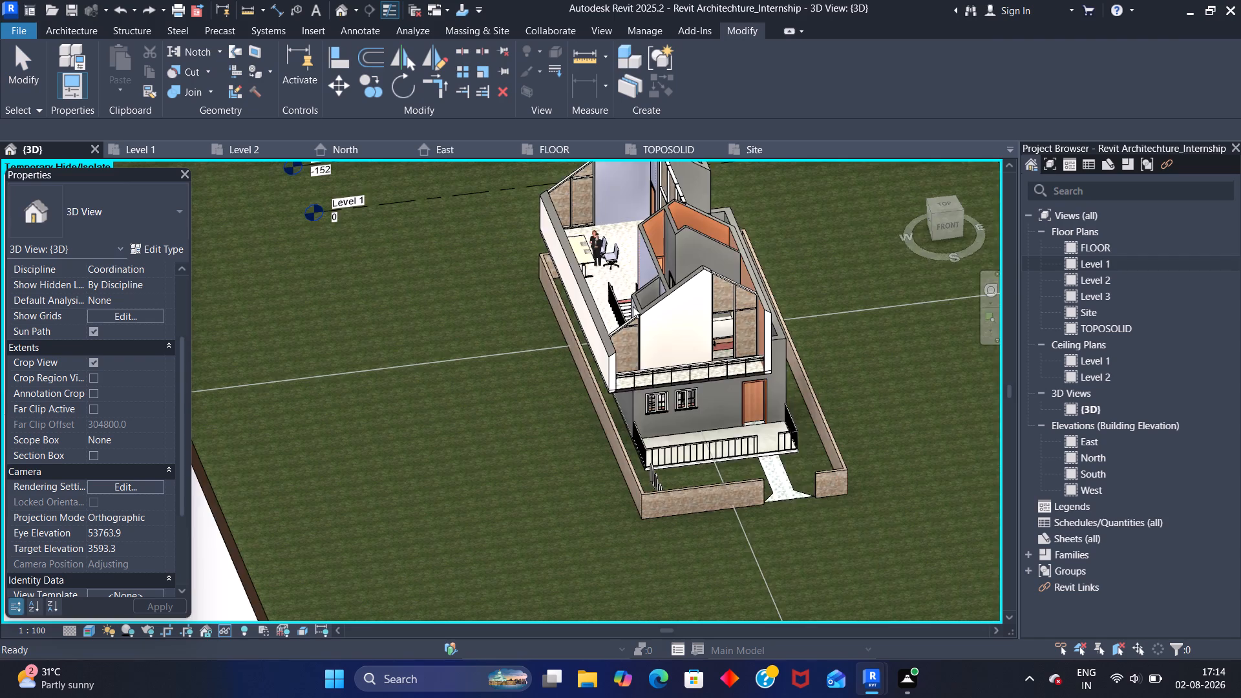
key("ctrl+z")
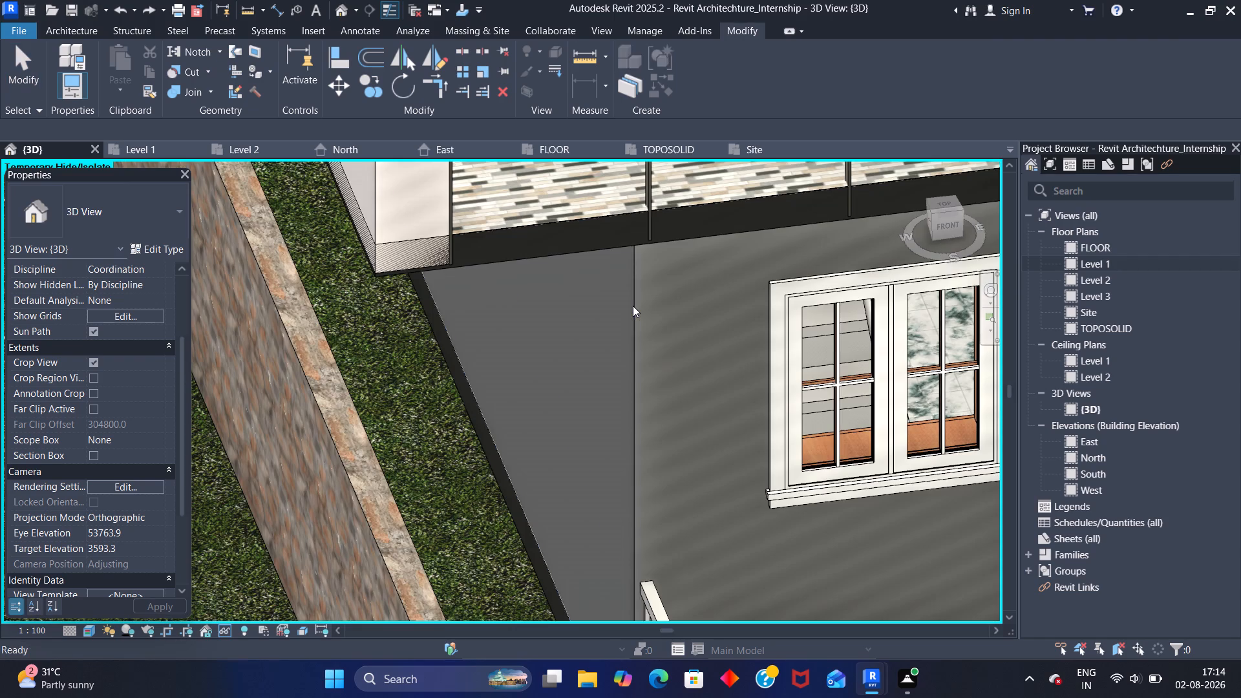
key("ctrl+z")
key("ctrl+z")
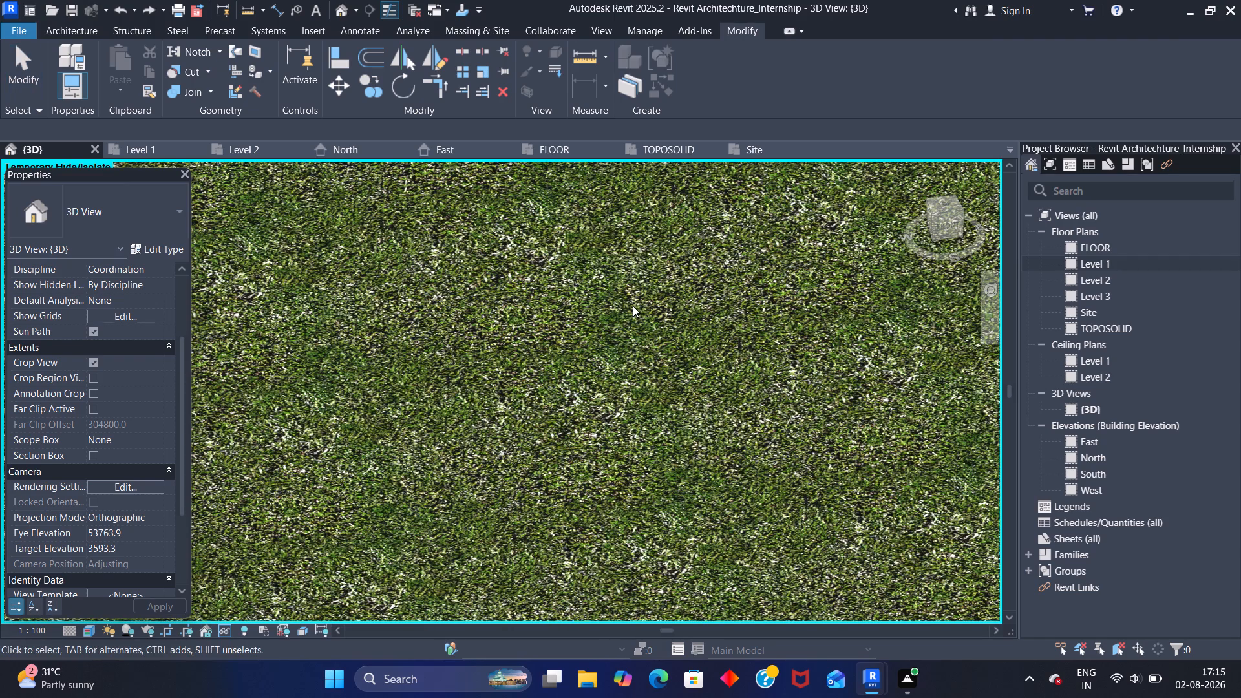
key("ctrl+z")
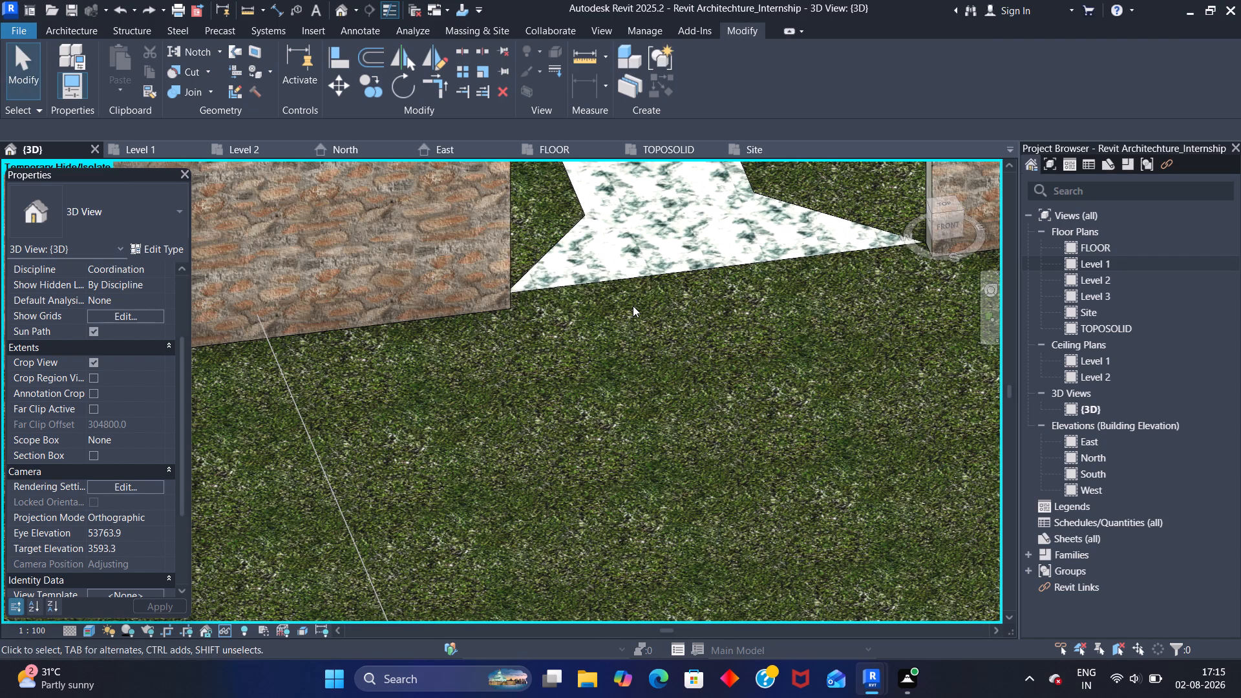
key("ctrl+z")
key("ctrl+z")
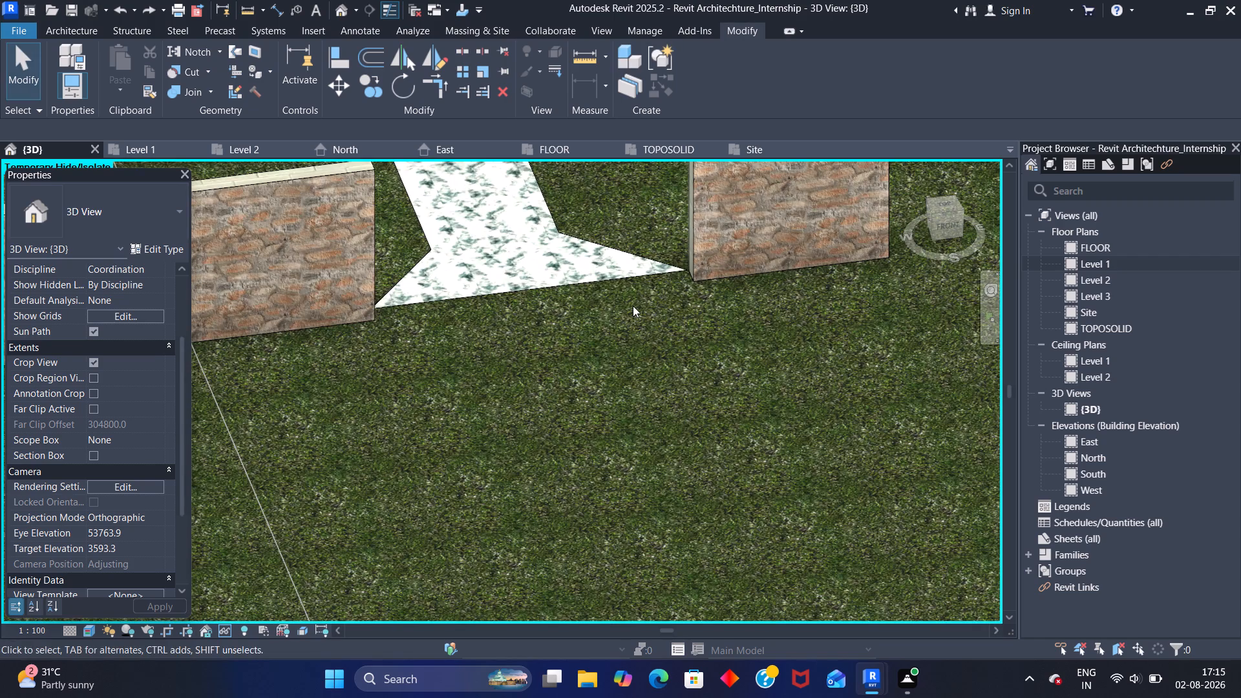
key("ctrl+z")
key("ctrl+z")
key("ctrl+z")
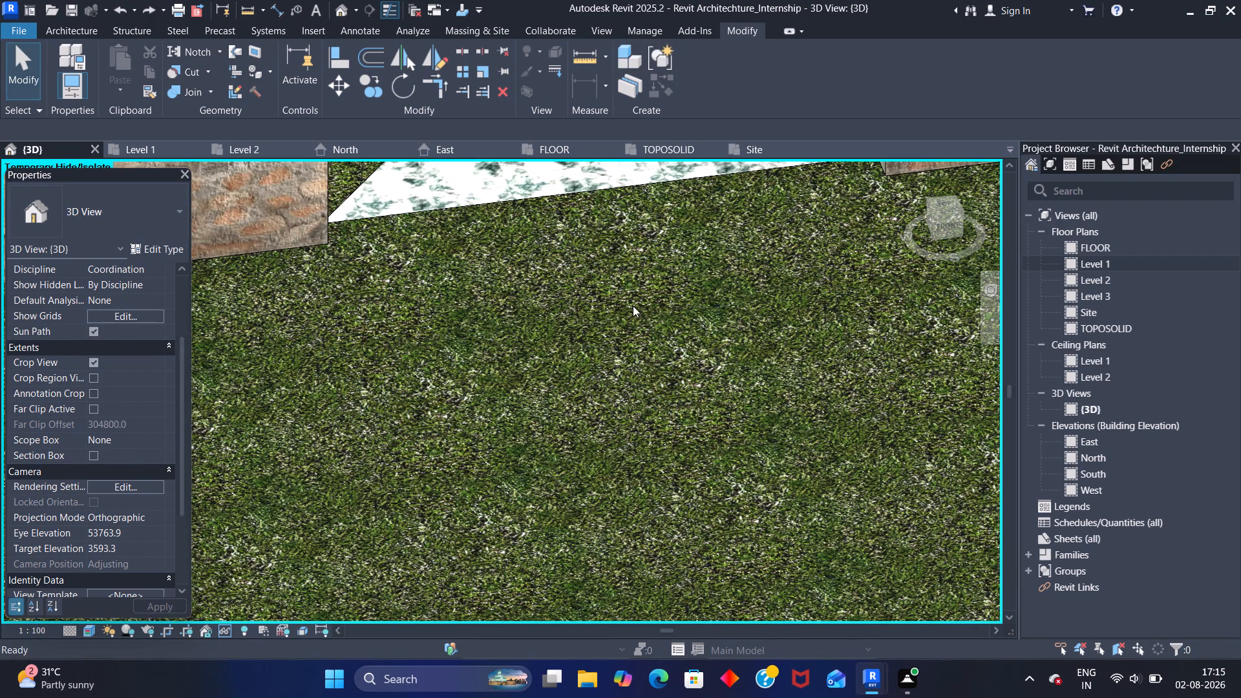
key("ctrl+z")
key("ctrl+z")
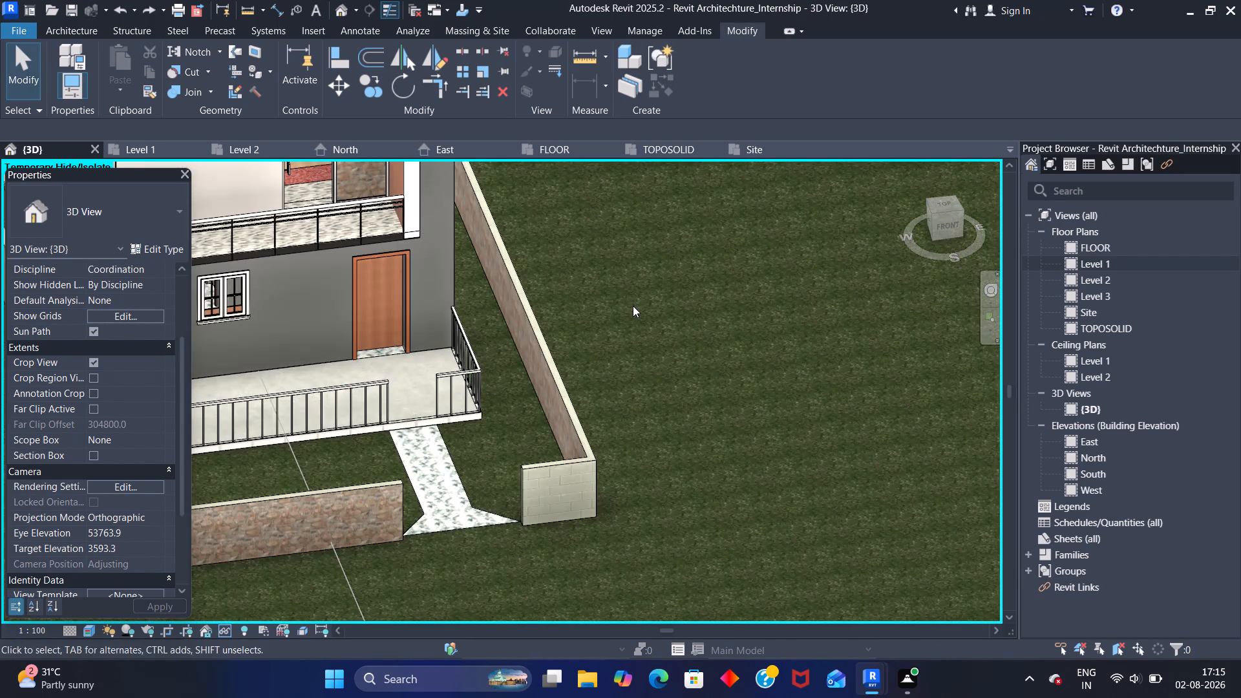
key("ctrl+z")
key("ctrl+z")
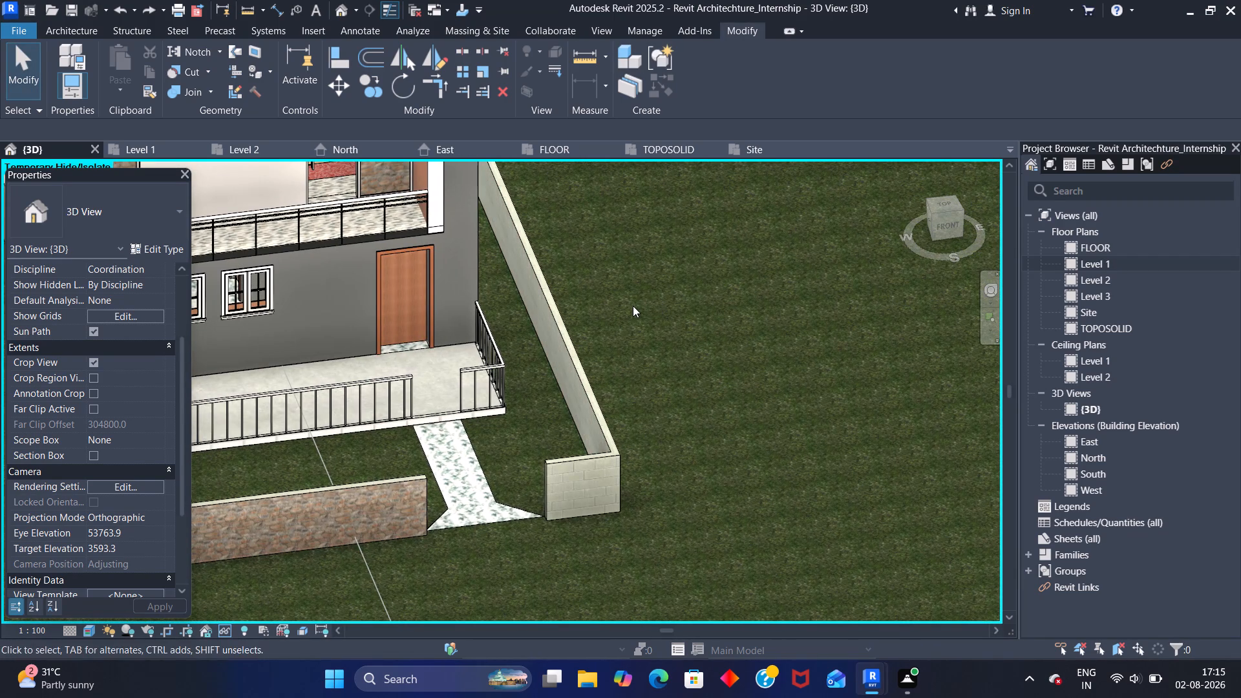
key("ctrl+z")
key("ctrl+z")
key("ctrl+z")
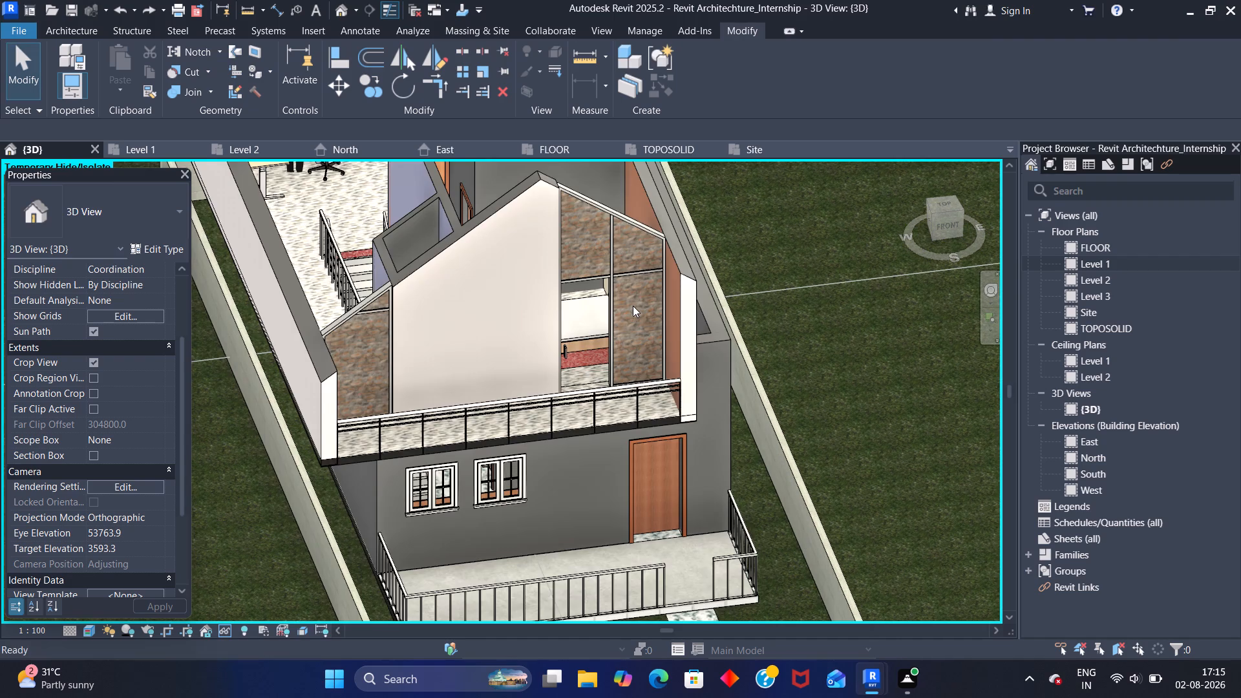
key("ctrl+z")
key("ctrl+z")
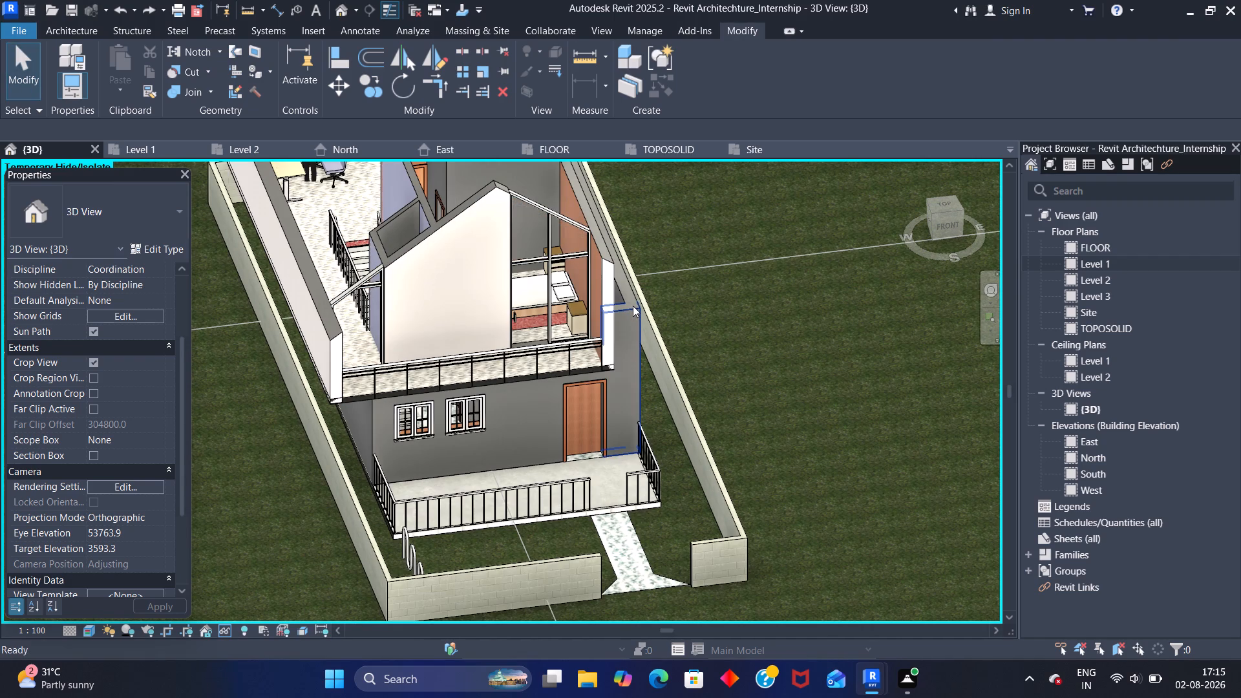
Check the terrace and balcony curtain walls from the side and front, then redo the last two undone changes.
scroll(474, 424, "down", 1)
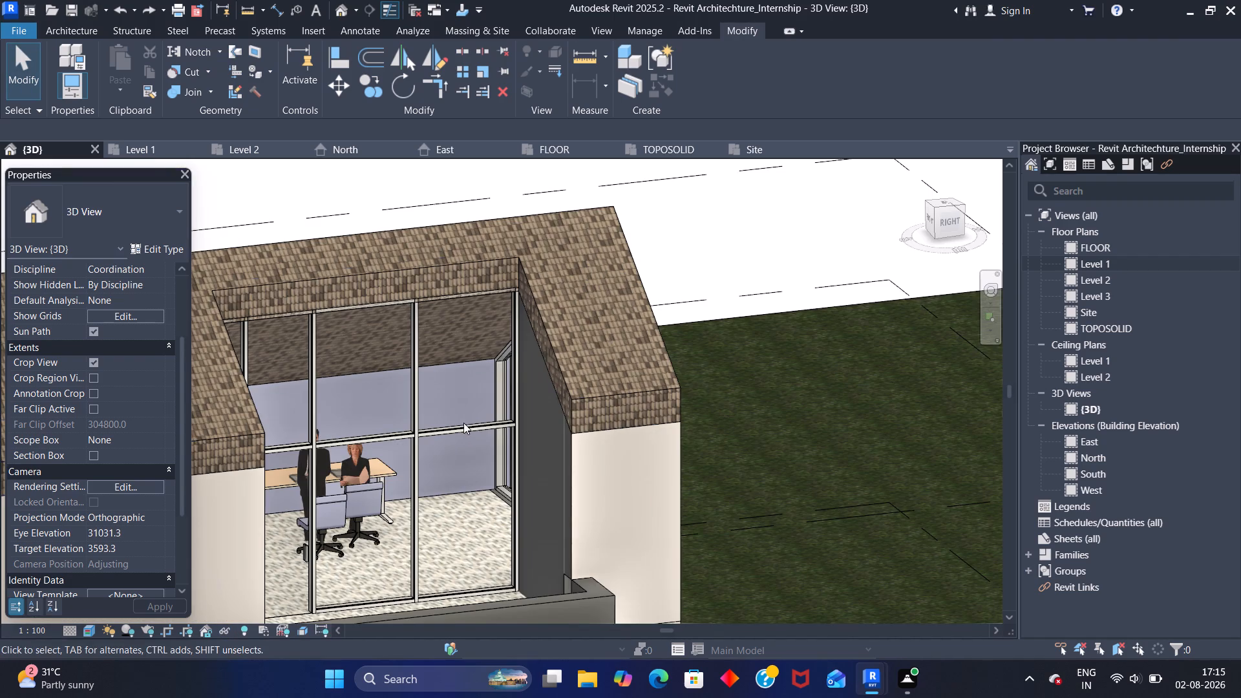
scroll(463, 423, "down", 3)
middle_click_drag(449, 408, 666, 337)
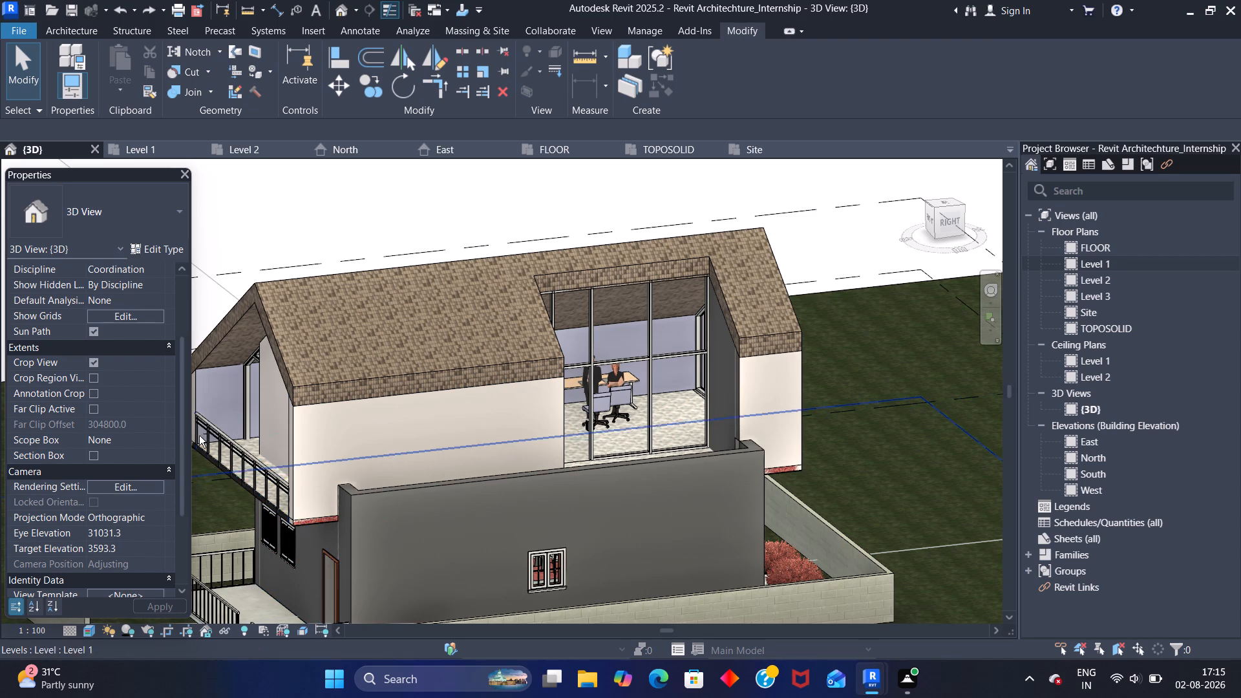
middle_click_drag(220, 405, 370, 426, "shift")
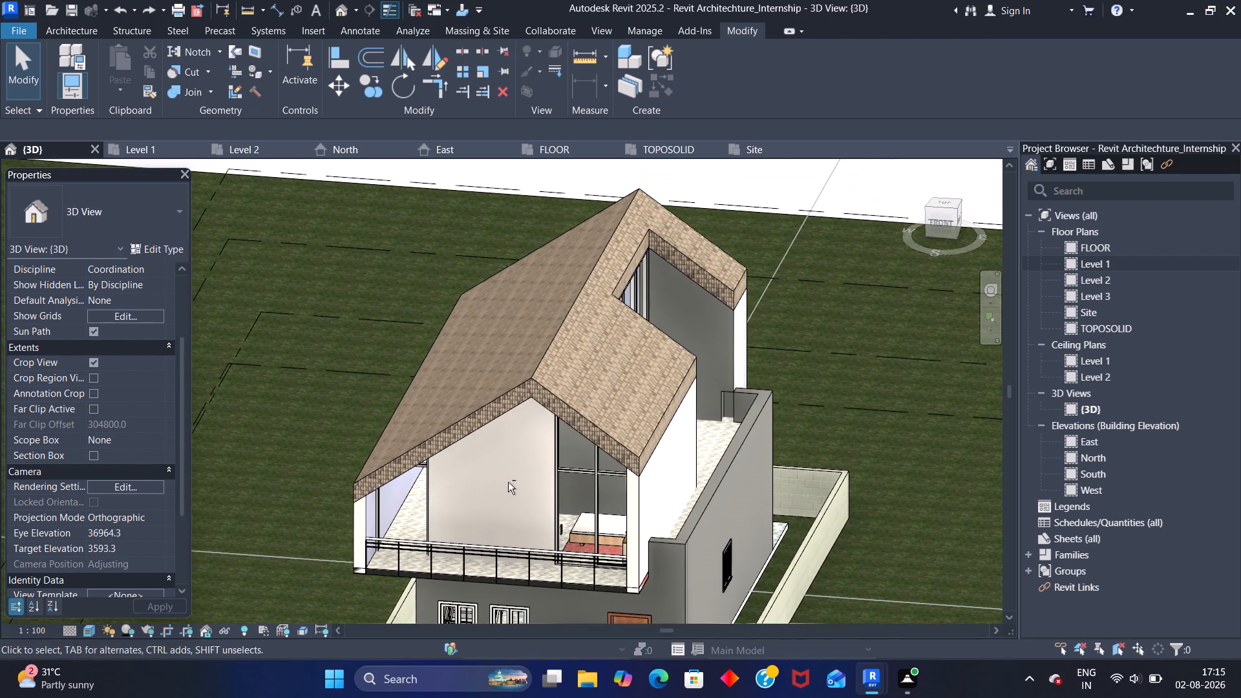
middle_click_drag(509, 482, 529, 396, "shift")
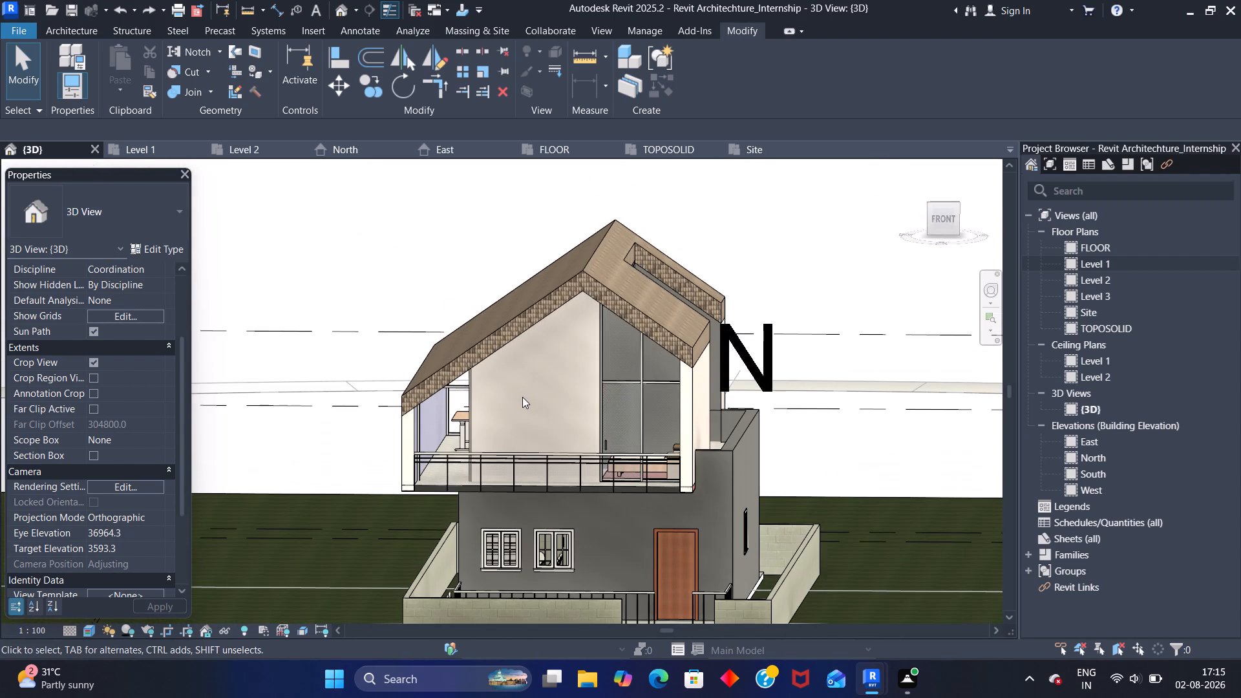
key("ctrl+y")
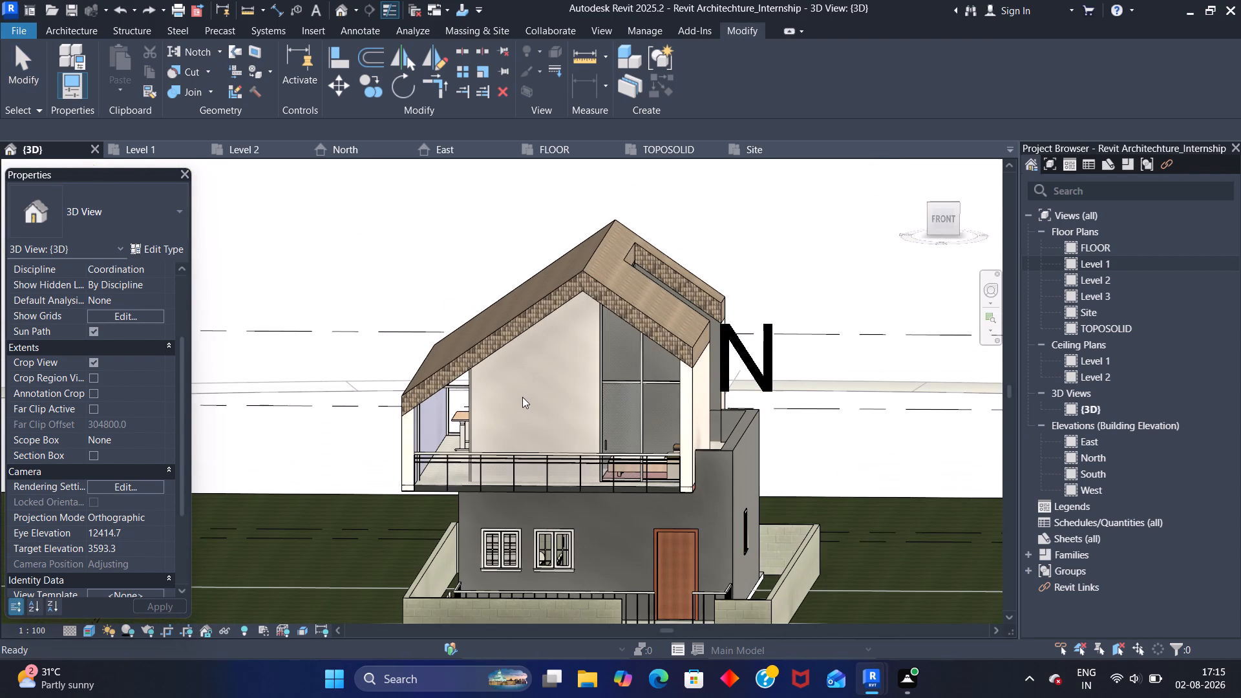
key("ctrl+y")
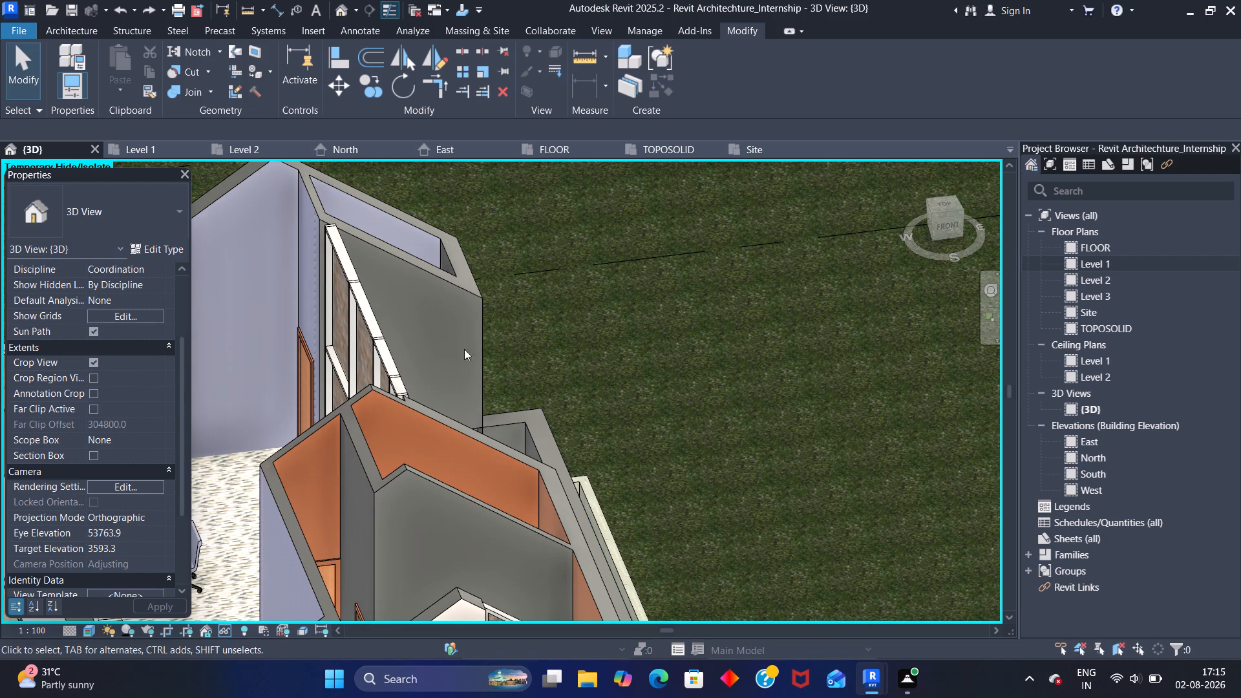
Examine the stone-textured panels of the storefront curtain wall at close range and try to select one.
scroll(375, 323, "up", 8)
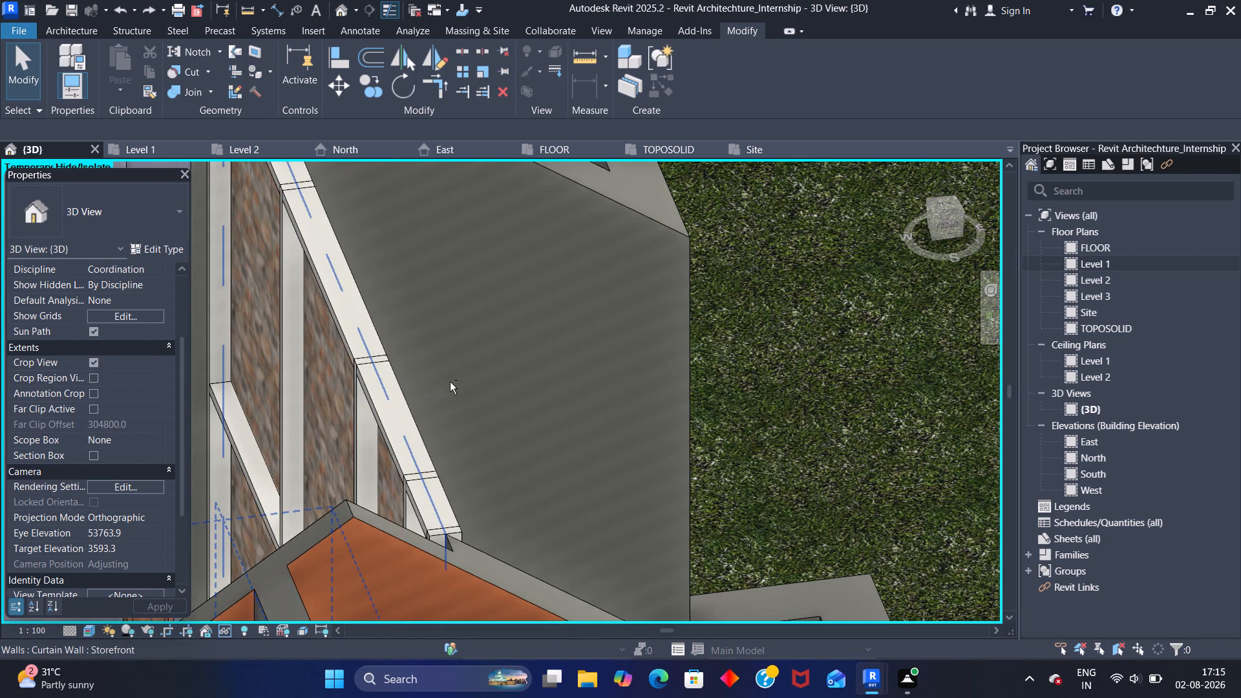
middle_click_drag(461, 385, 365, 379, "shift")
scroll(374, 377, "up", 3)
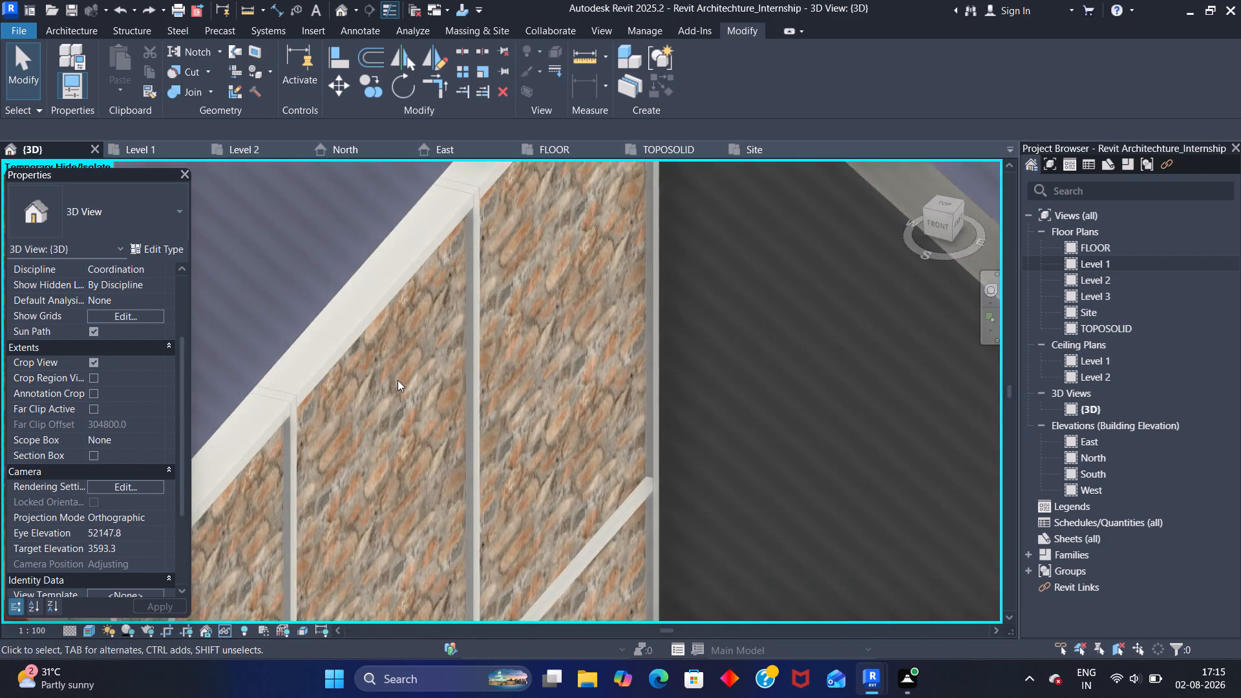
scroll(398, 380, "up", 7)
left_click(390, 357)
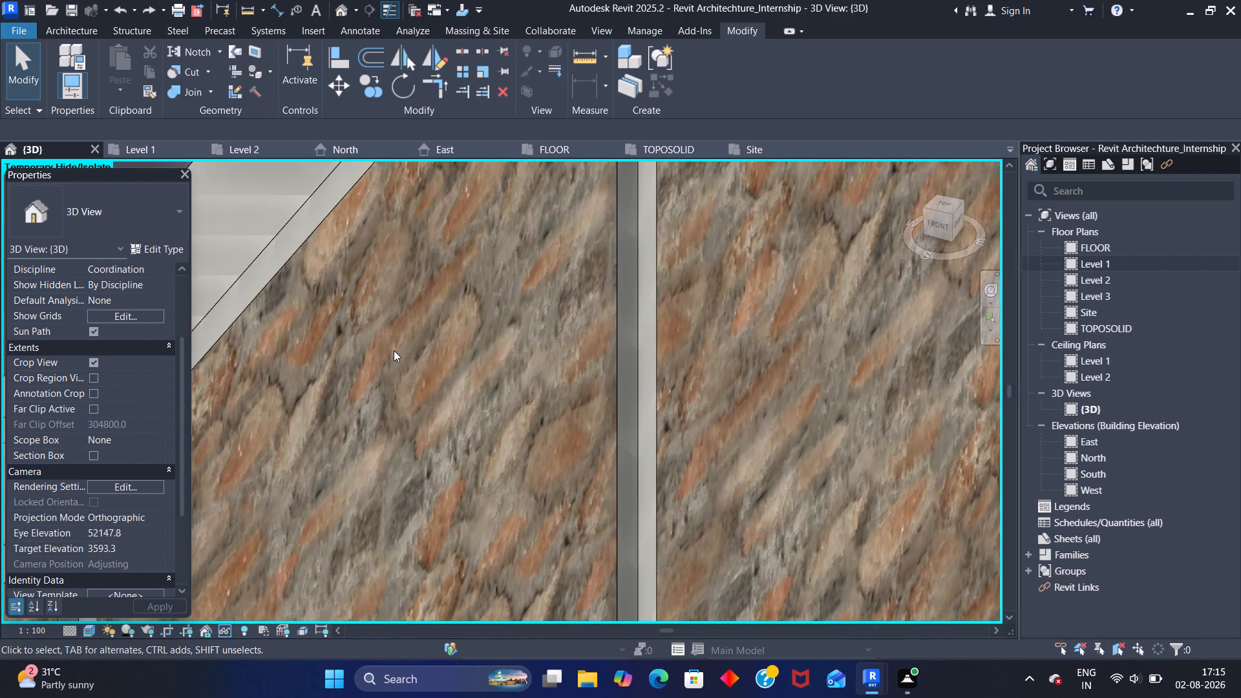
left_click(392, 348)
scroll(385, 354, "down", 11)
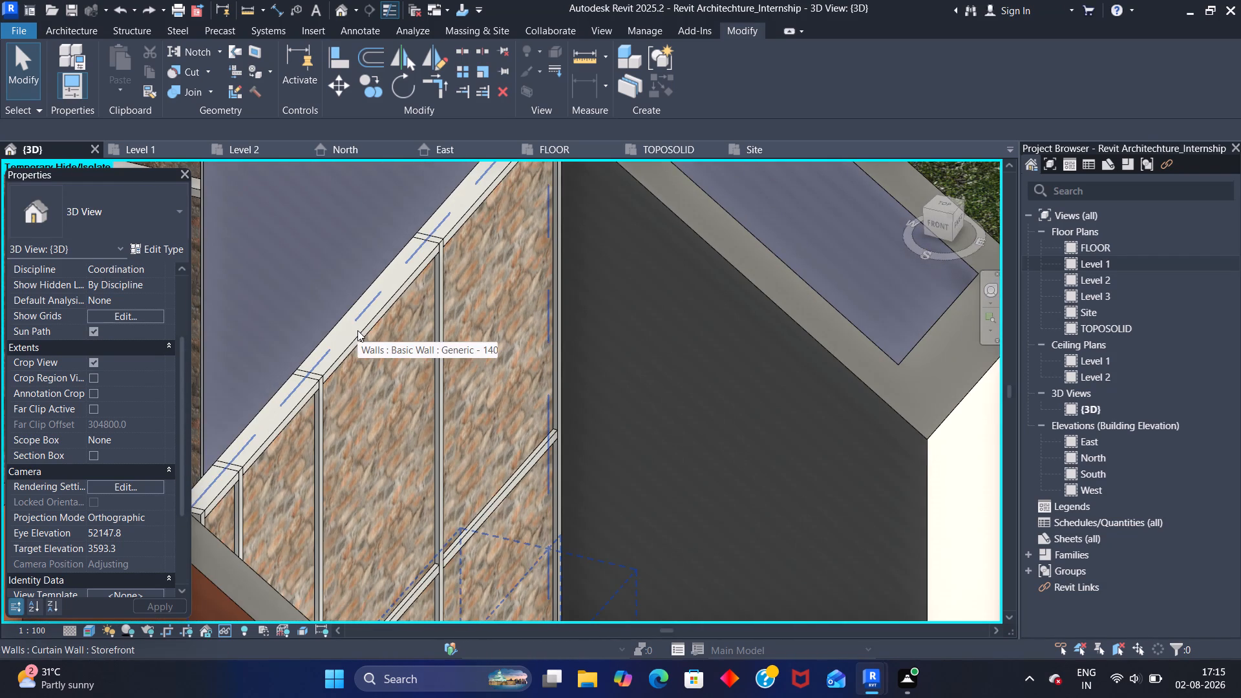
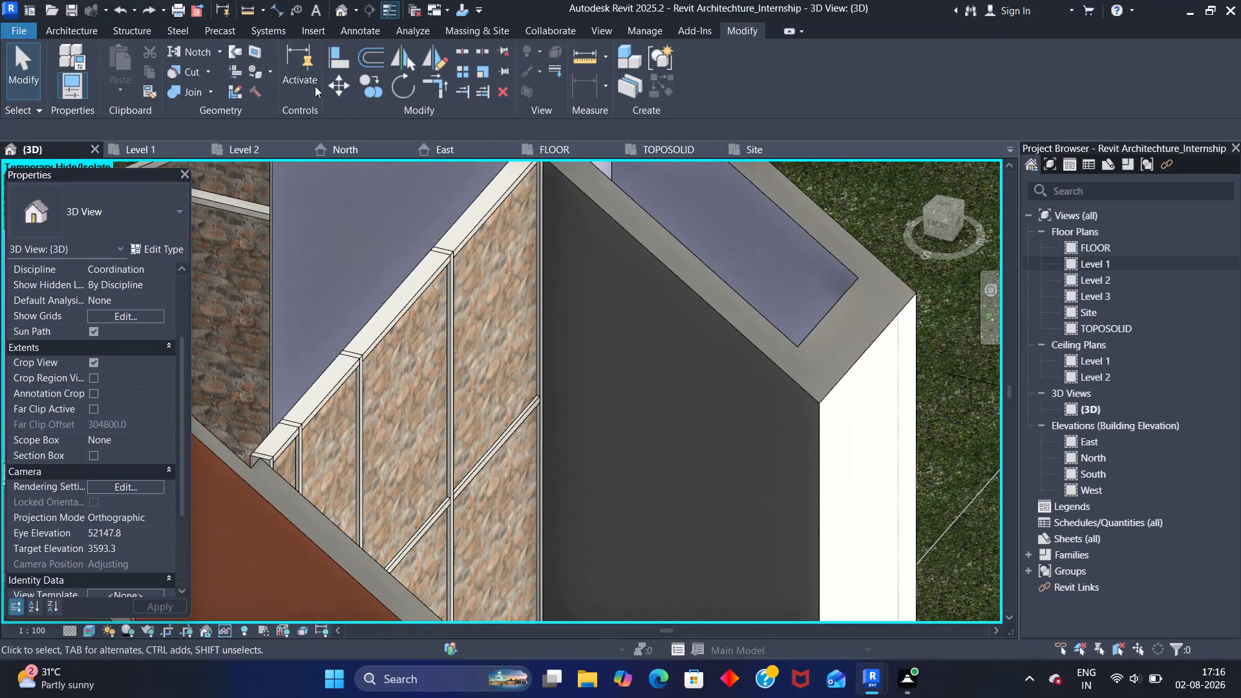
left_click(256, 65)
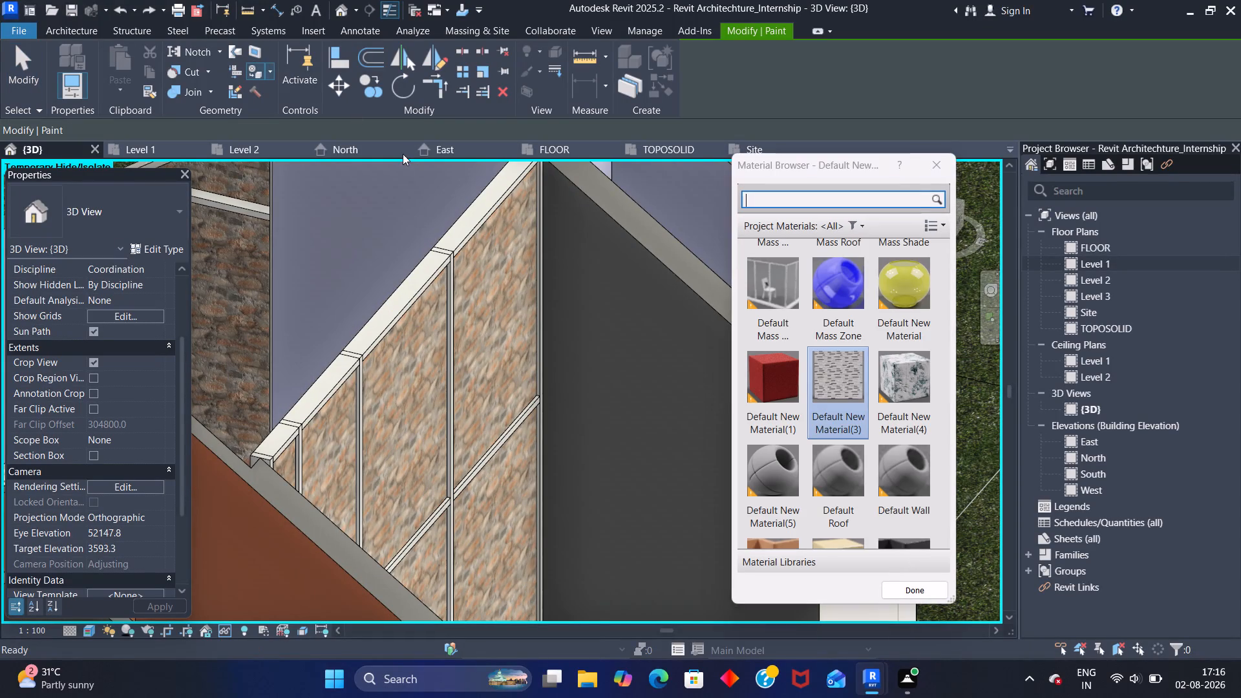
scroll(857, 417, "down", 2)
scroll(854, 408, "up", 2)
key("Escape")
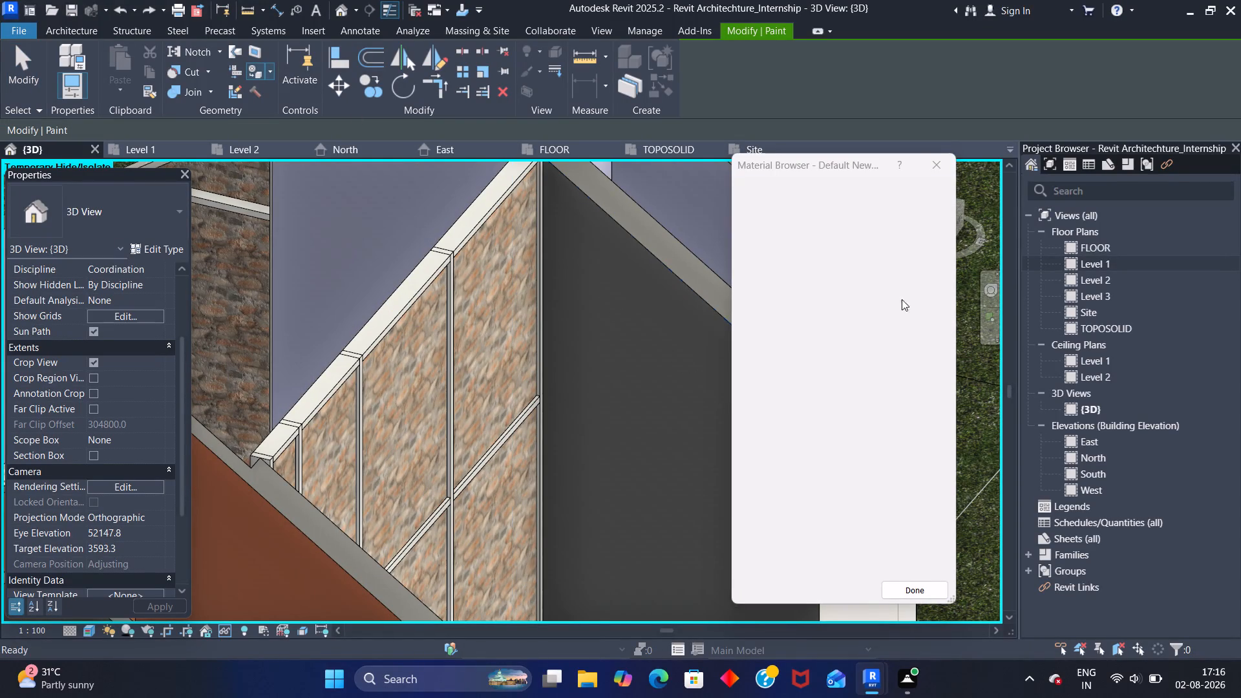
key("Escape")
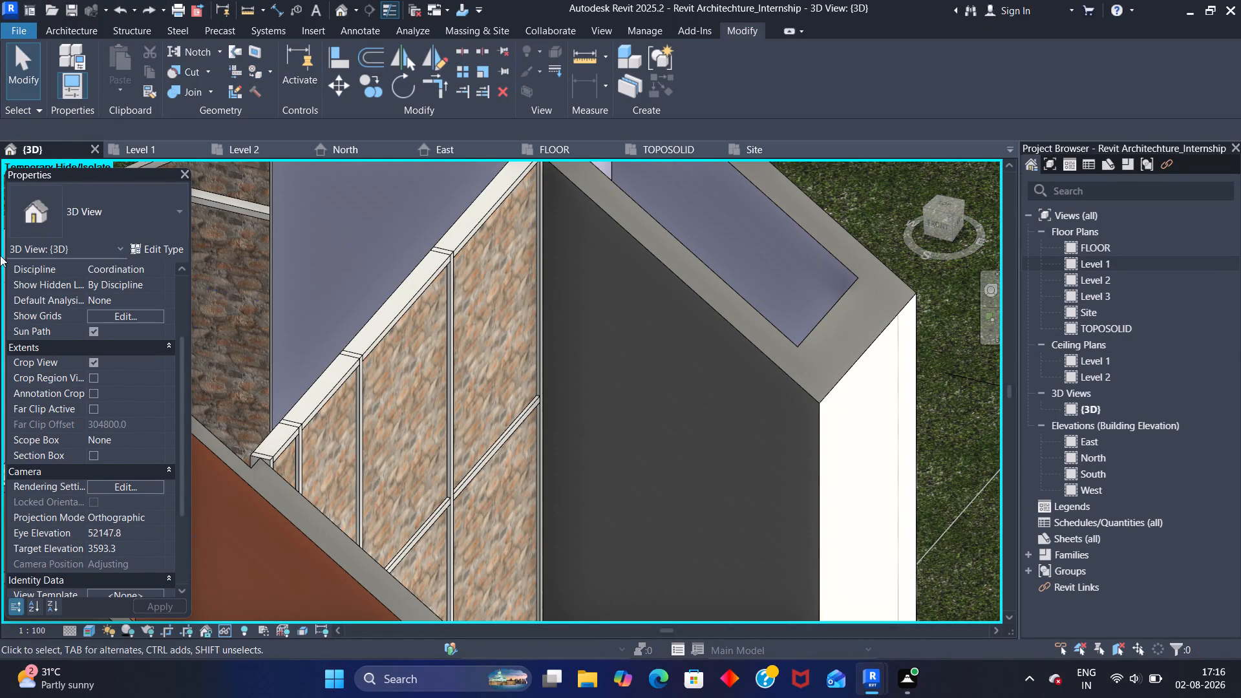
Open the type properties of the Storefront curtain wall and review its join condition, curtain panel and vertical grid layout options.
left_click(379, 327)
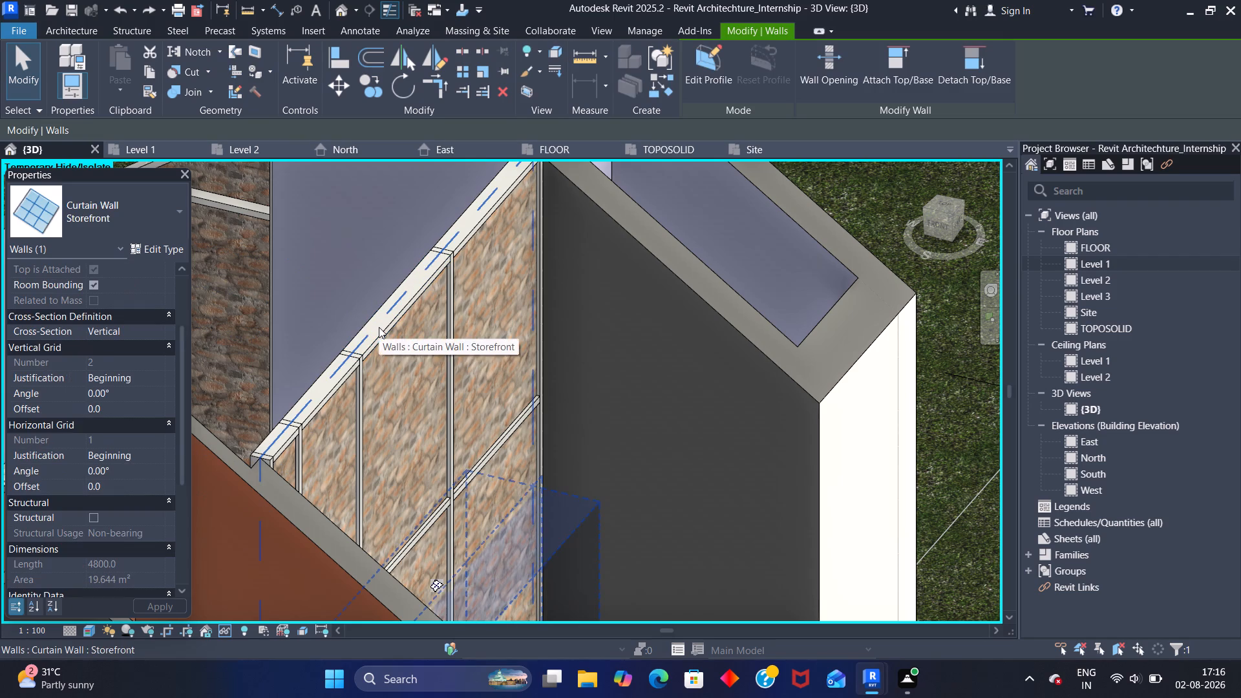
left_click(141, 252)
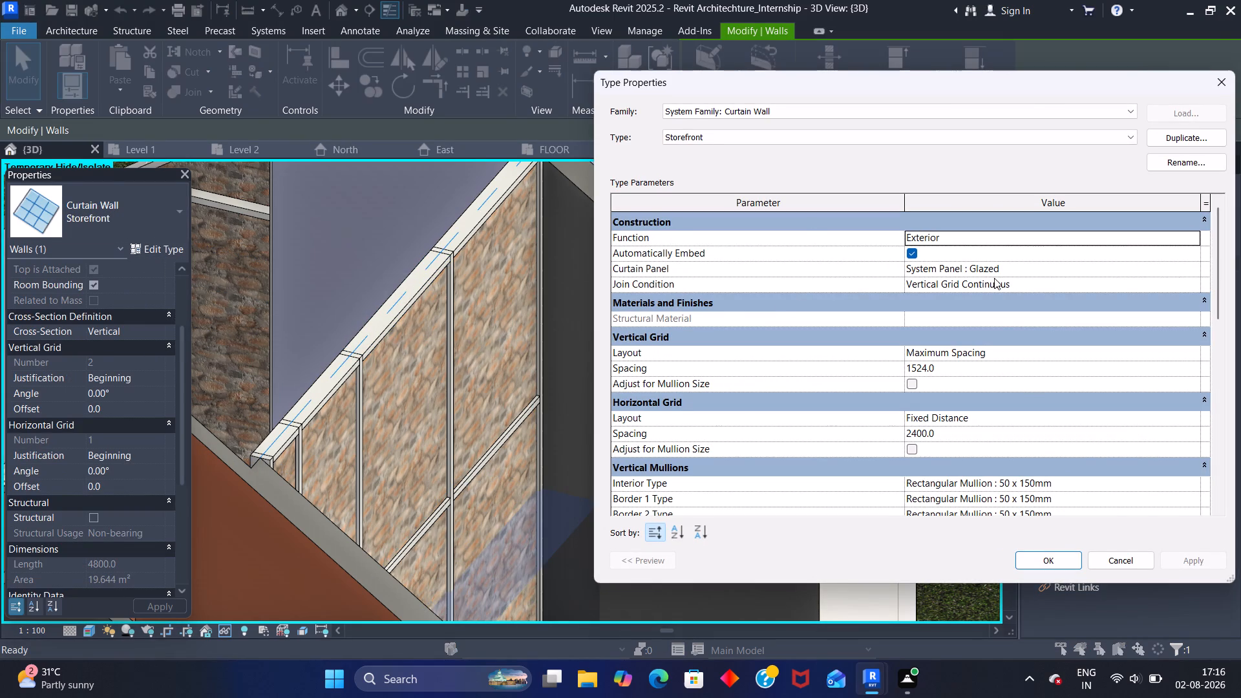
left_click(1009, 283)
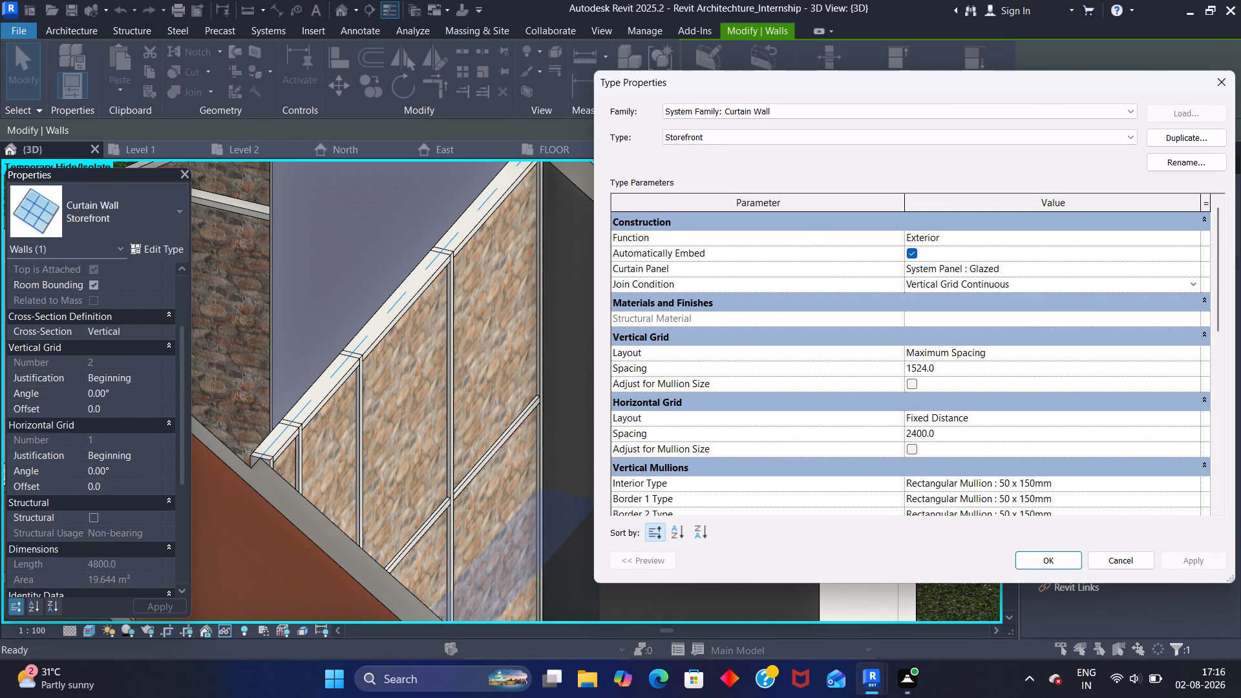
left_click(1191, 290)
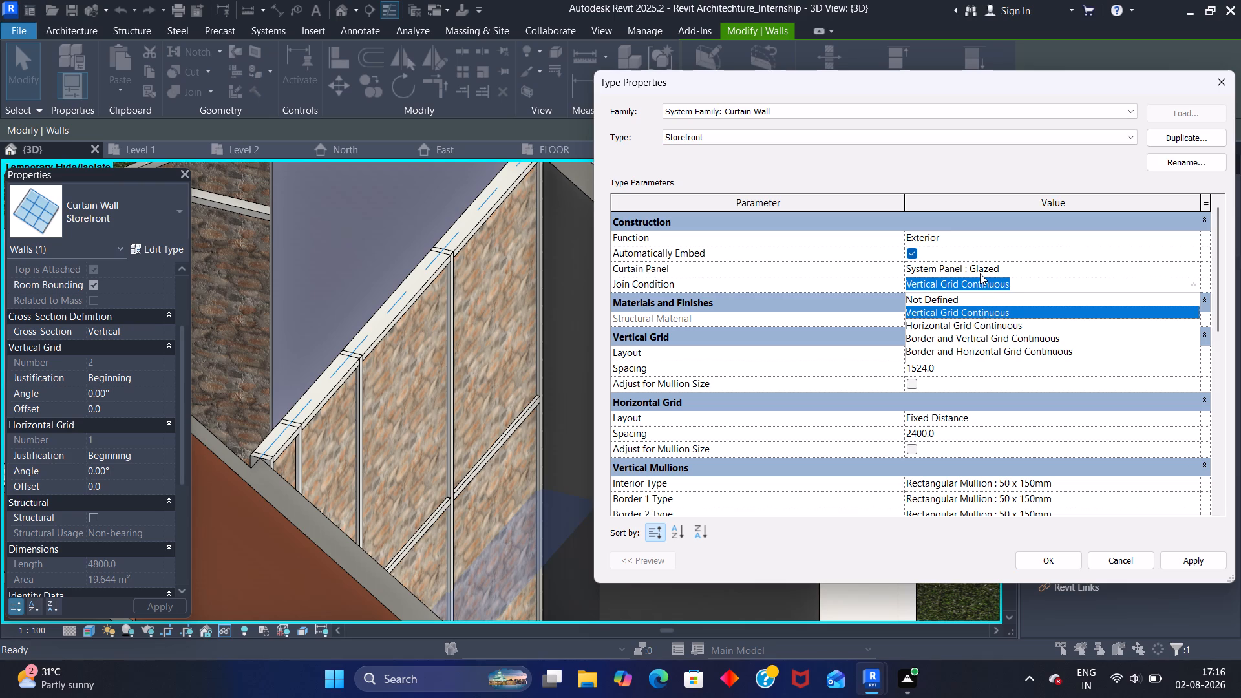
left_click(980, 273)
left_click(1020, 280)
left_click(1162, 280)
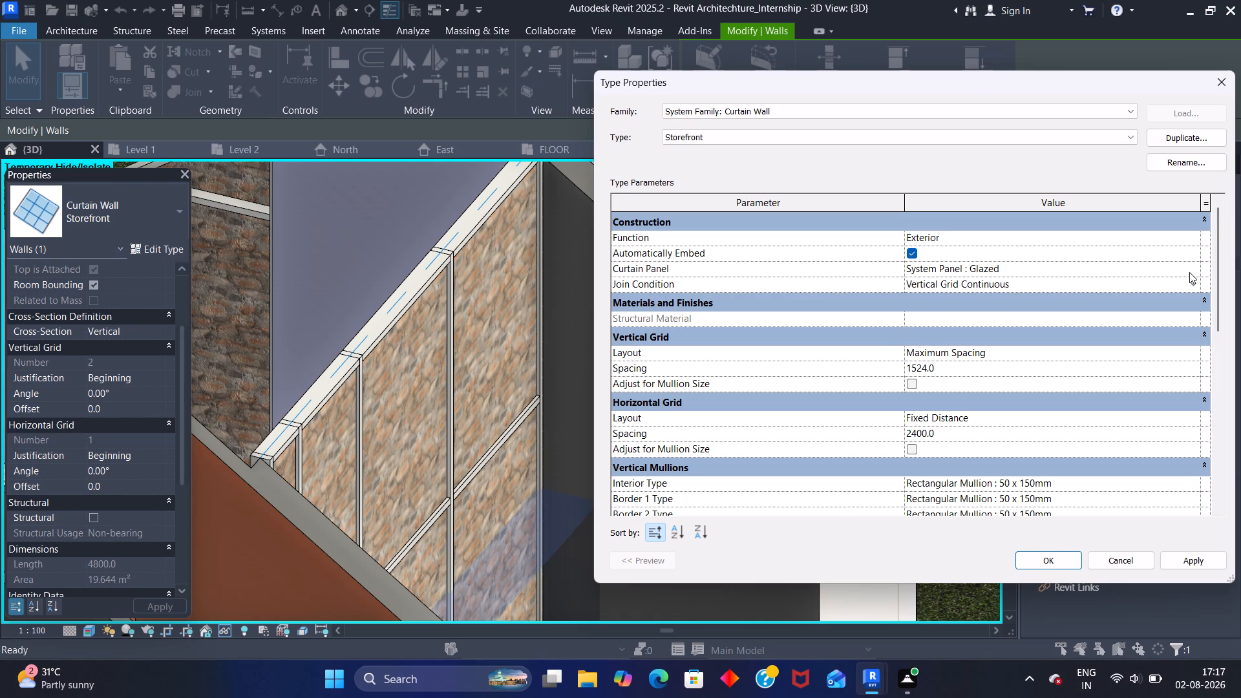
left_click(1189, 272)
scroll(949, 303, "up", 2)
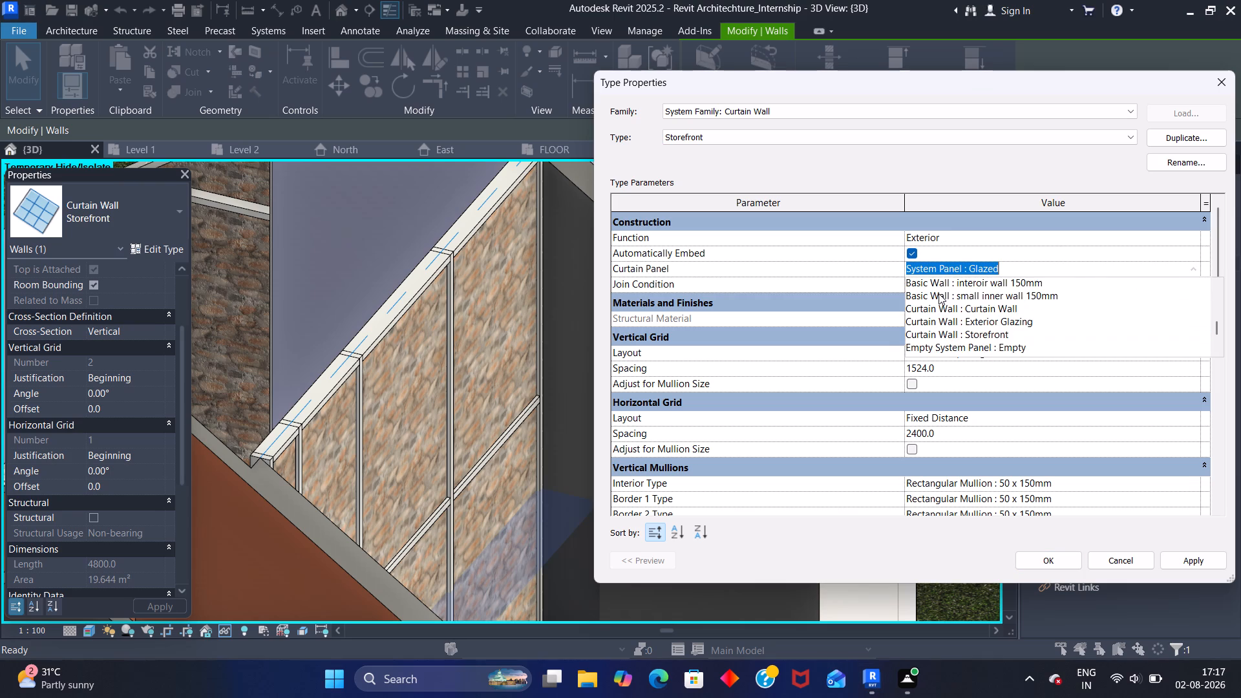
scroll(939, 293, "up", 14)
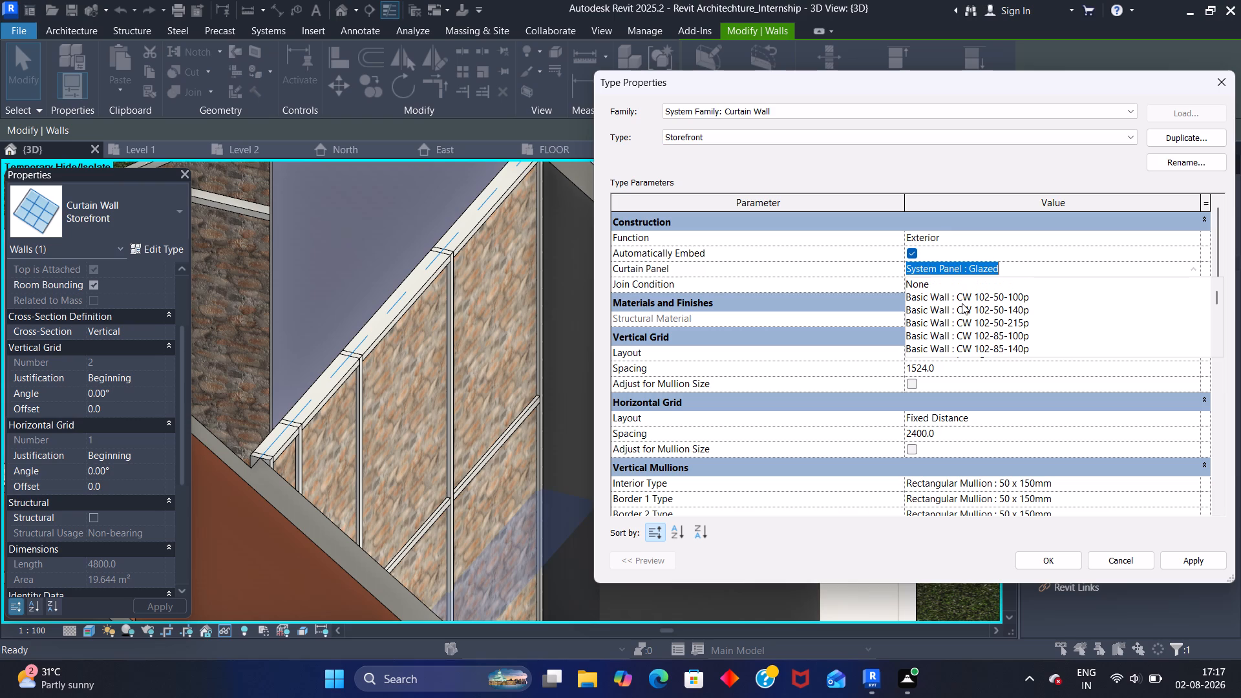
scroll(962, 303, "up", 7)
scroll(962, 303, "down", 20)
scroll(962, 303, "down", 1)
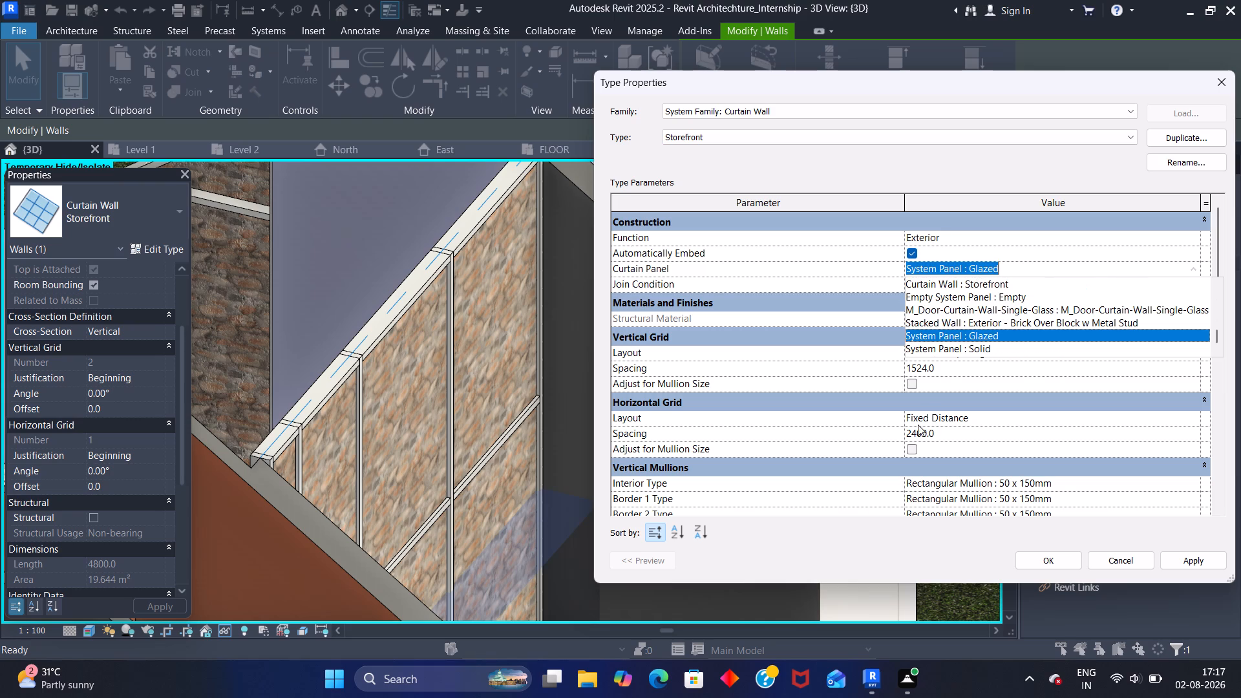
left_click(940, 419)
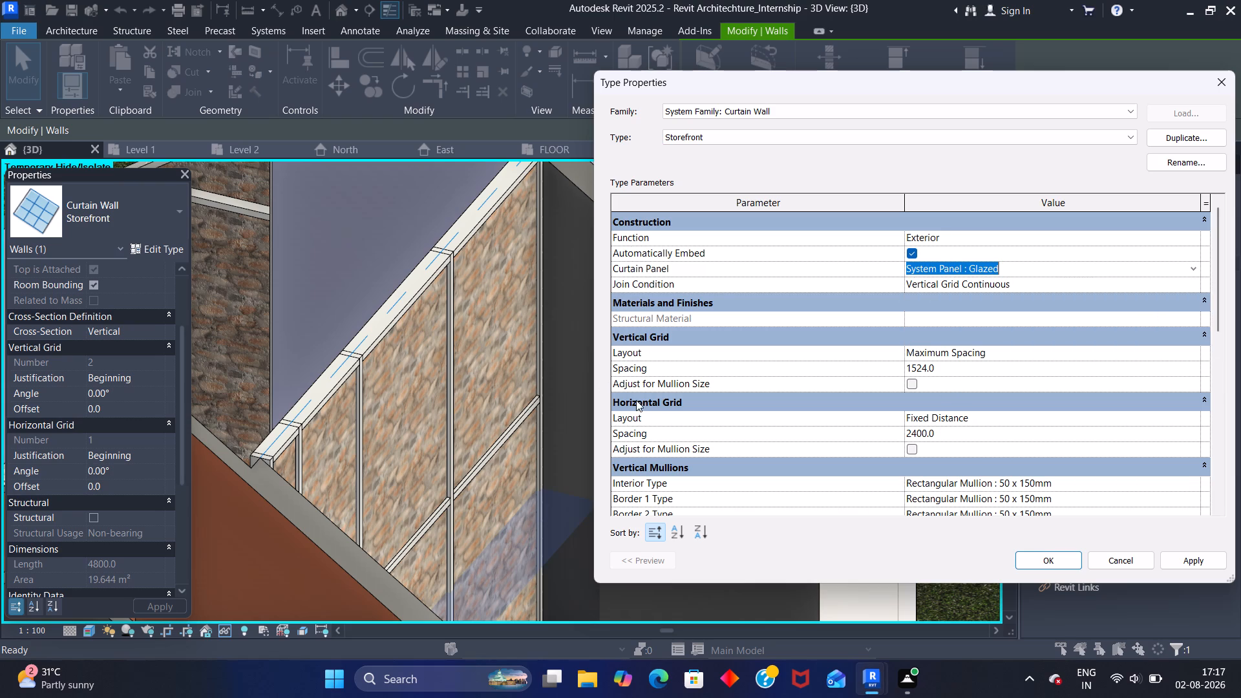
left_click(957, 357)
left_click(957, 357)
left_click(1023, 354)
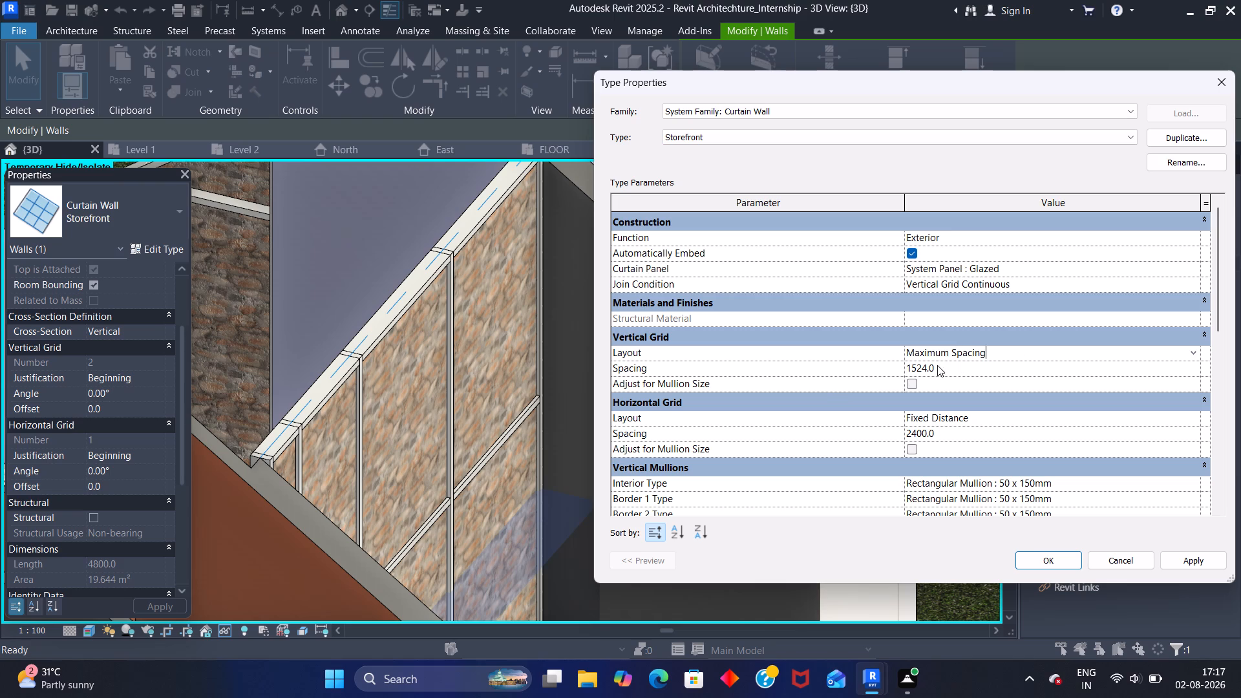
Enable Adjust for Mullion Size for both the vertical and horizontal grids of the Storefront curtain wall type.
left_click(913, 386)
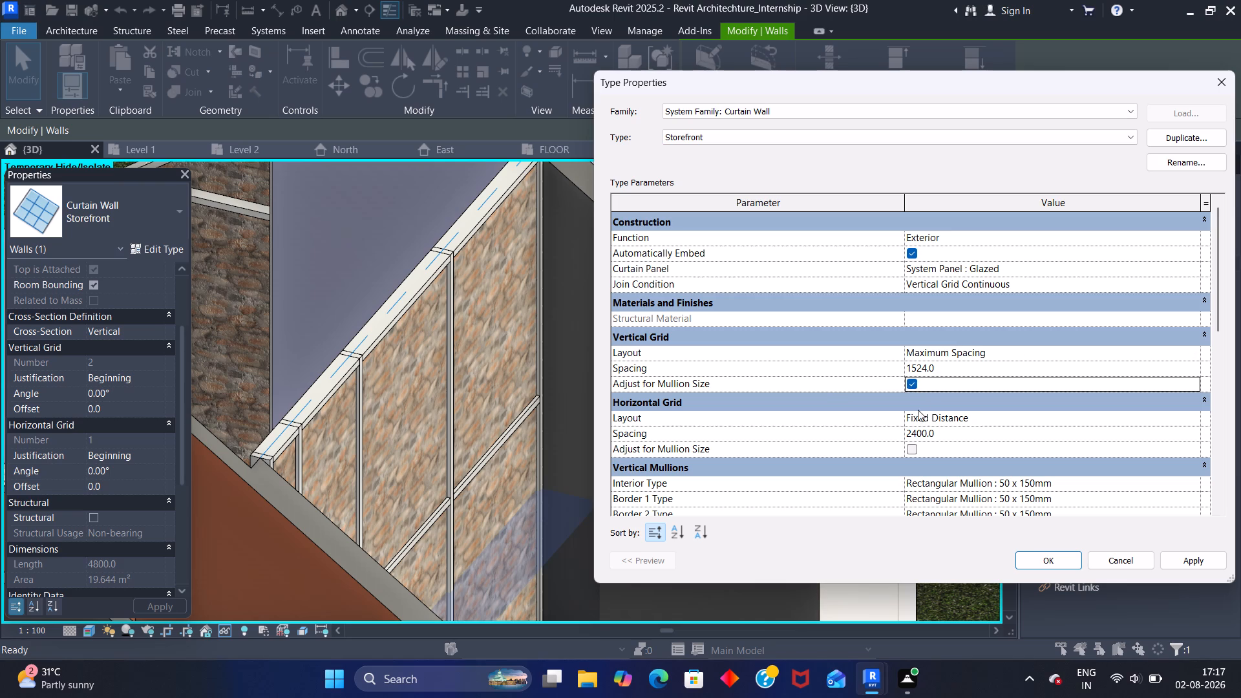
left_click(908, 451)
scroll(912, 402, "down", 2)
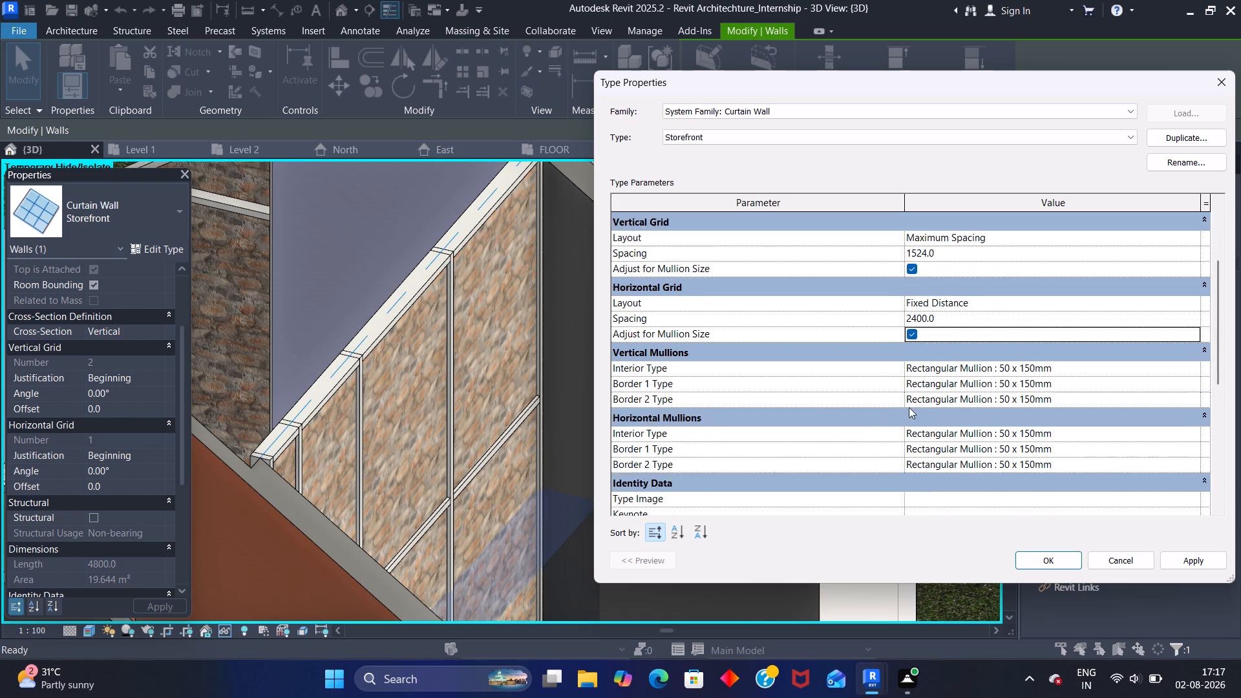
scroll(909, 407, "down", 6)
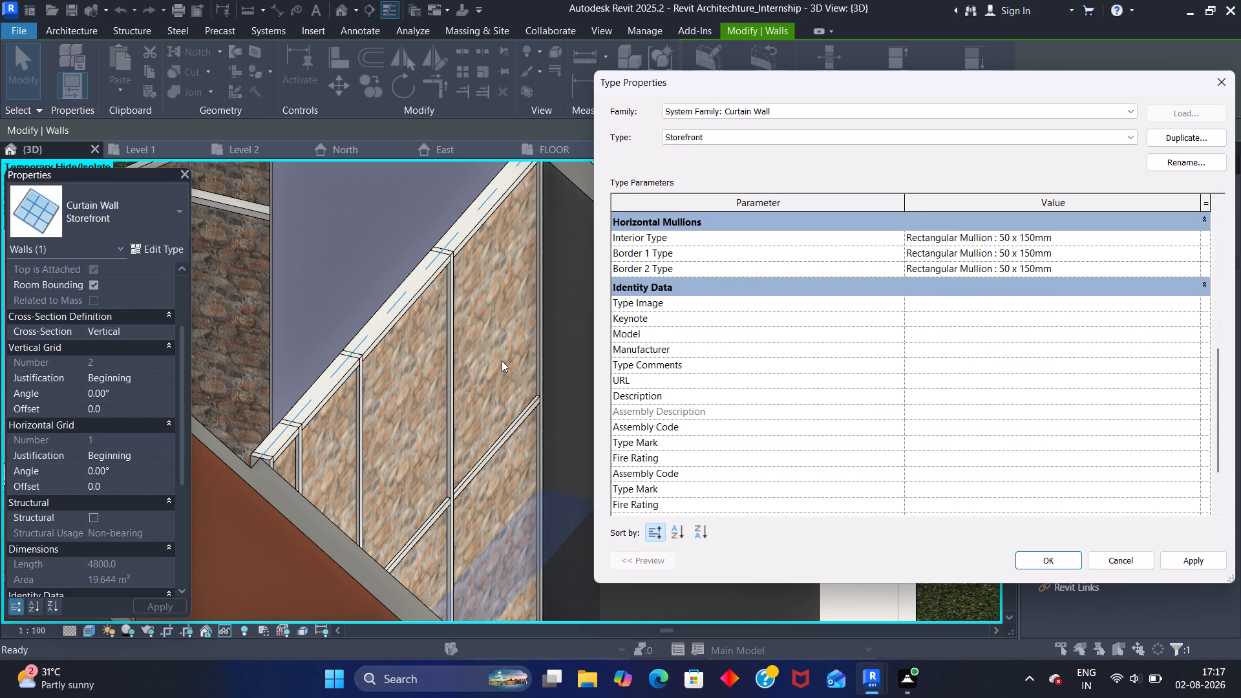
scroll(833, 400, "up", 10)
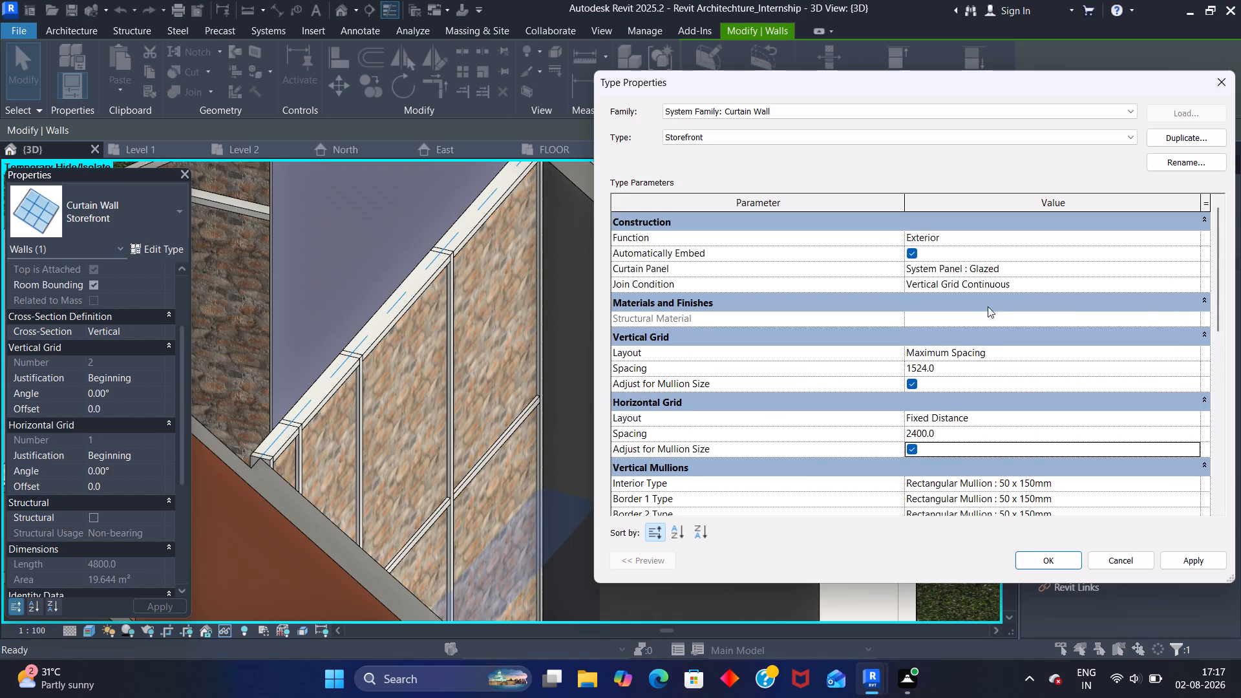
Set the Storefront type's Curtain Panel to Curtain Wall : Curtain Wall and apply the type changes.
left_click(1059, 275)
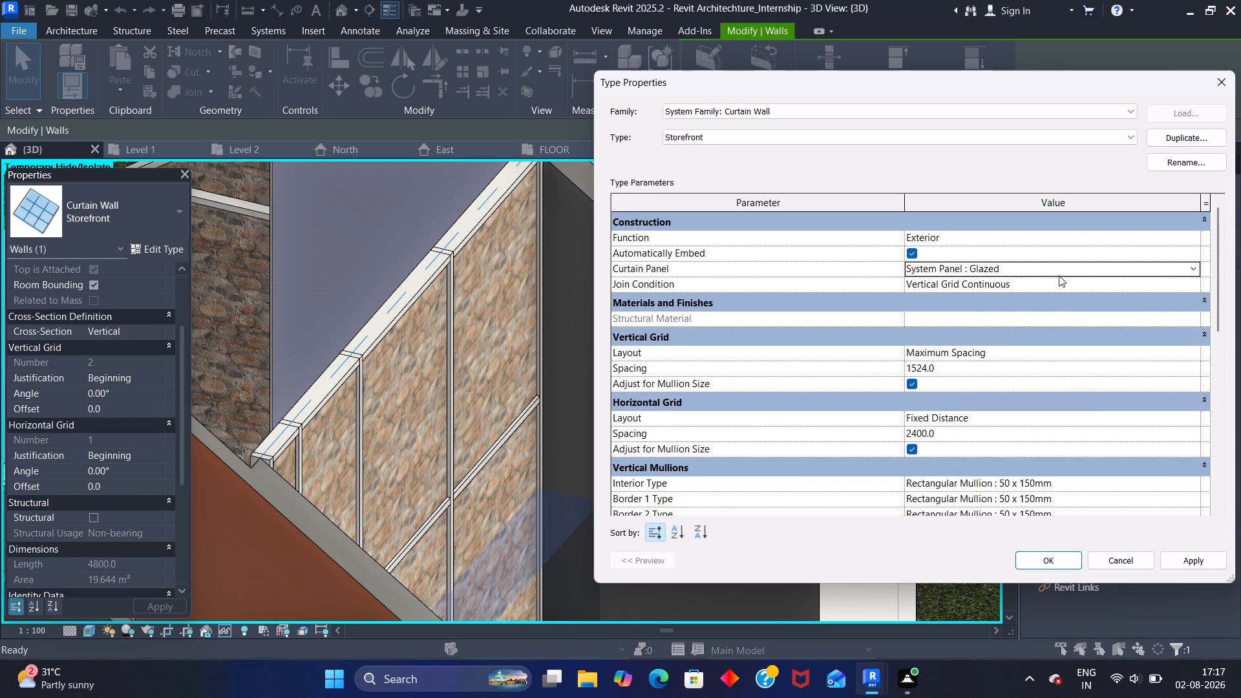
left_click(1152, 270)
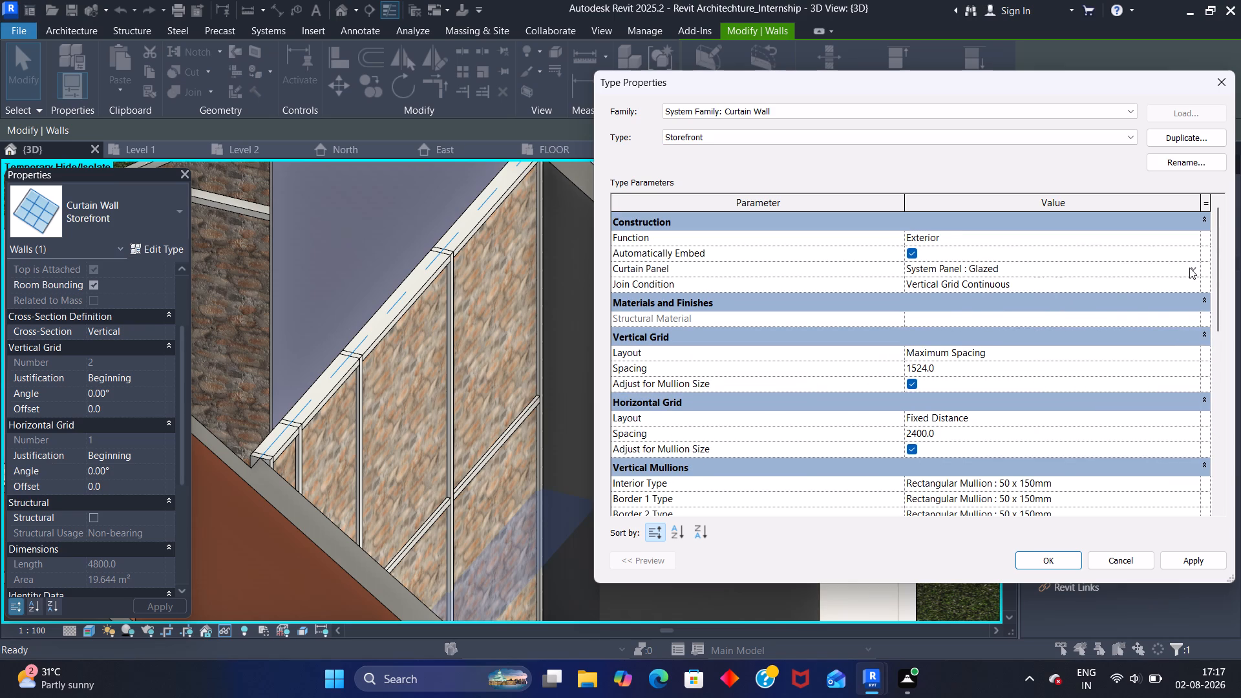
left_click(1190, 268)
scroll(981, 305, "up", 2)
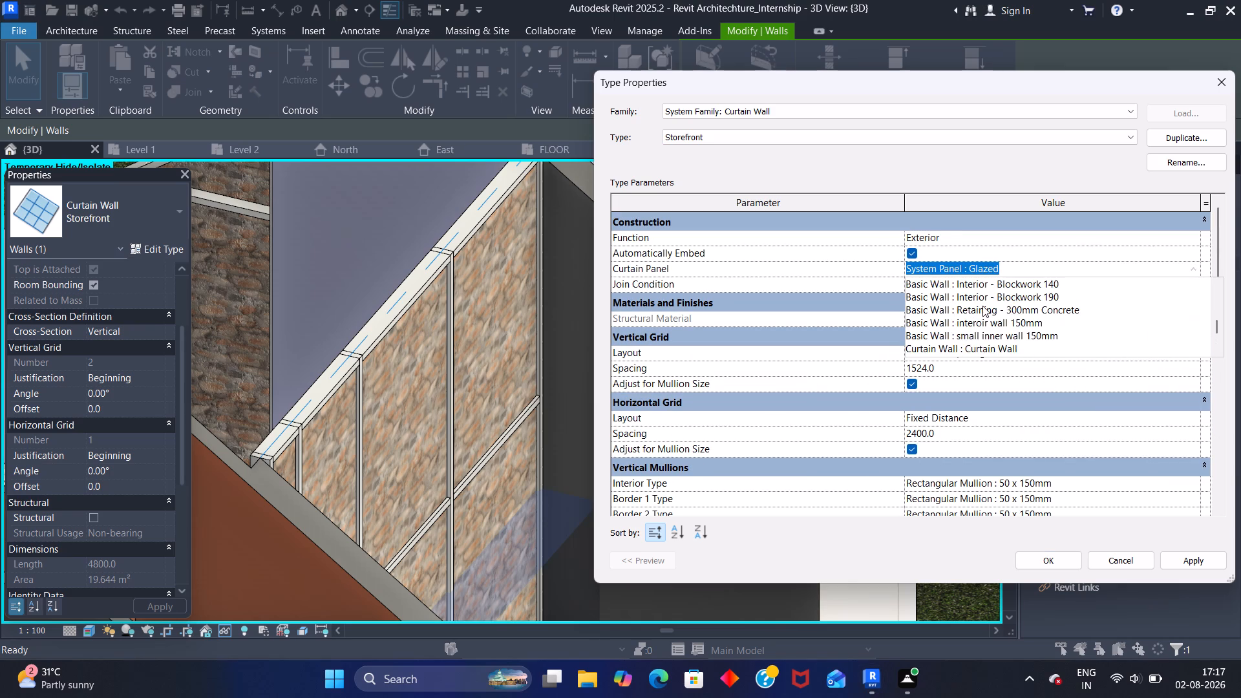
scroll(982, 306, "down", 1)
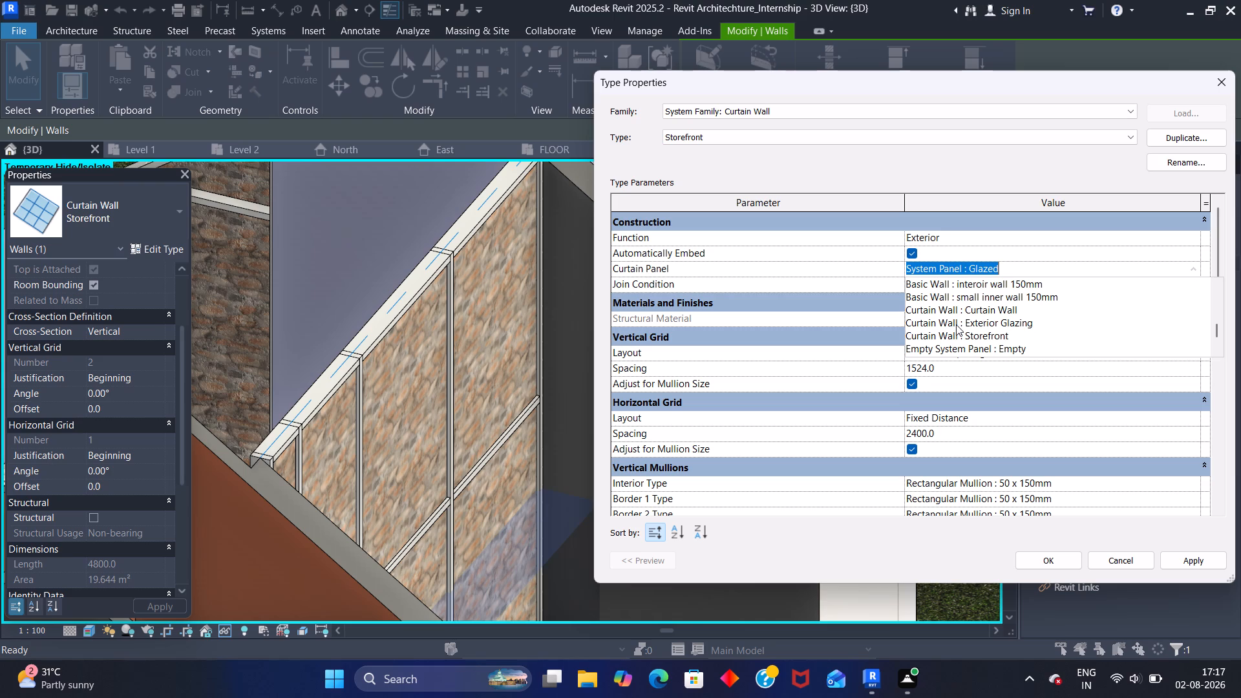
scroll(959, 324, "down", 1)
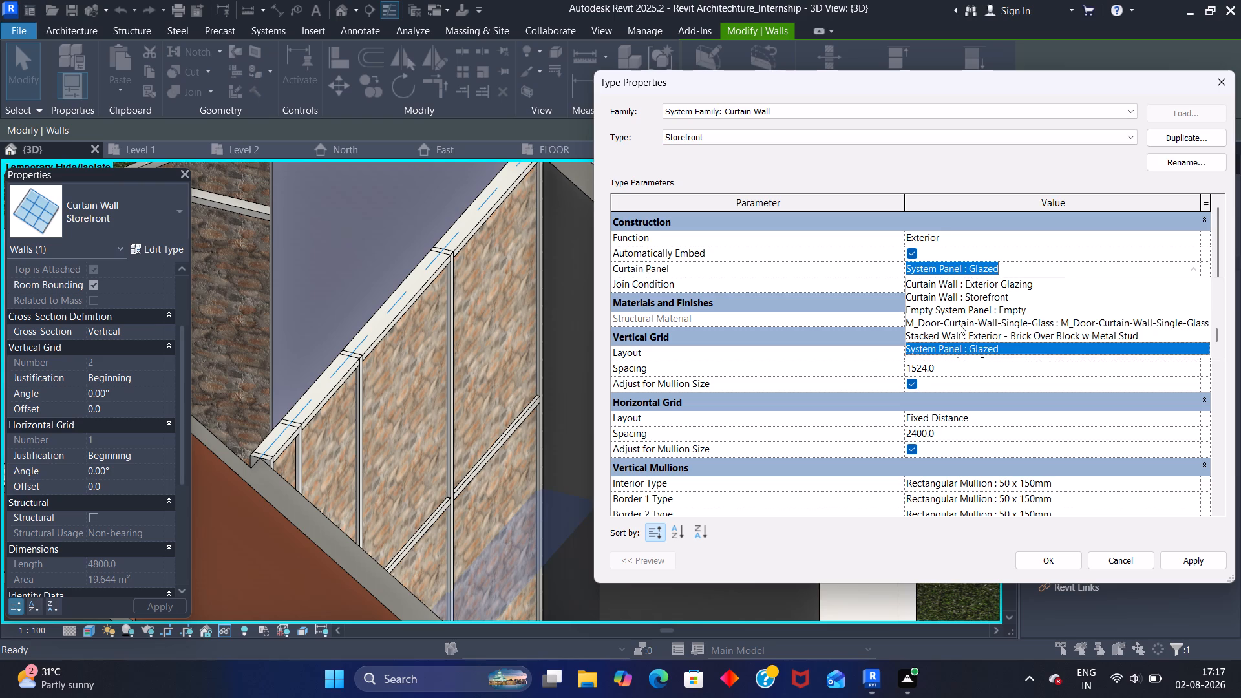
scroll(955, 343, "down", 2)
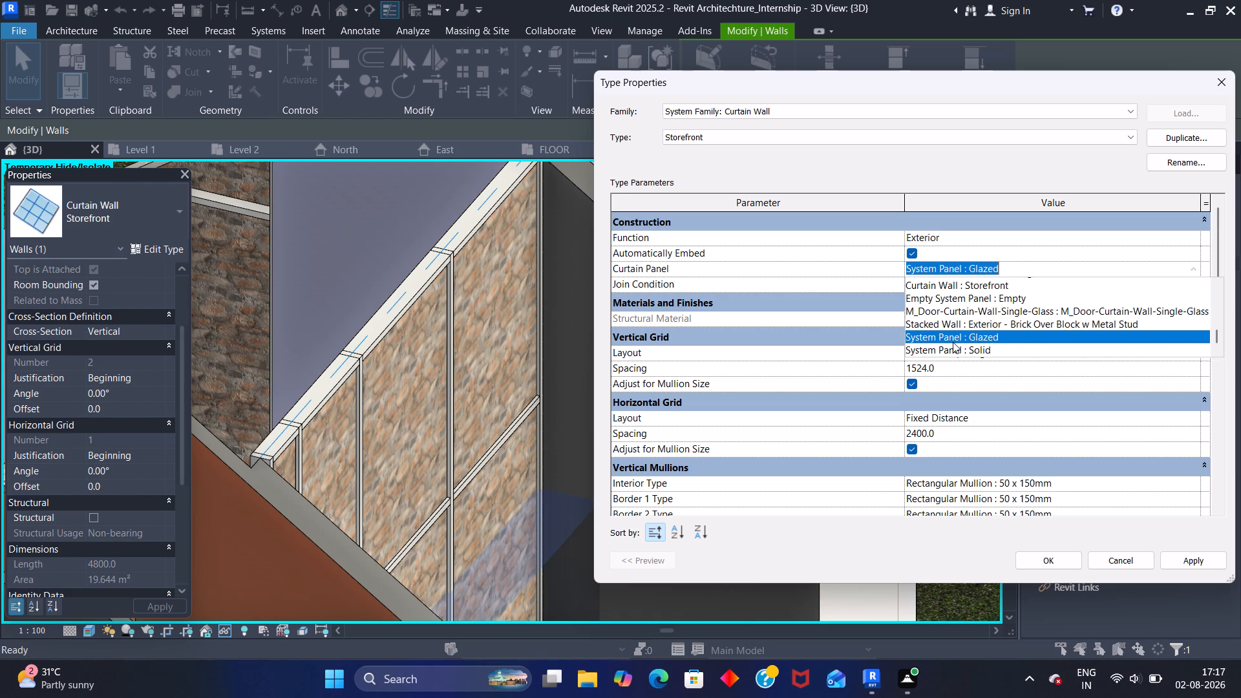
scroll(953, 342, "up", 2)
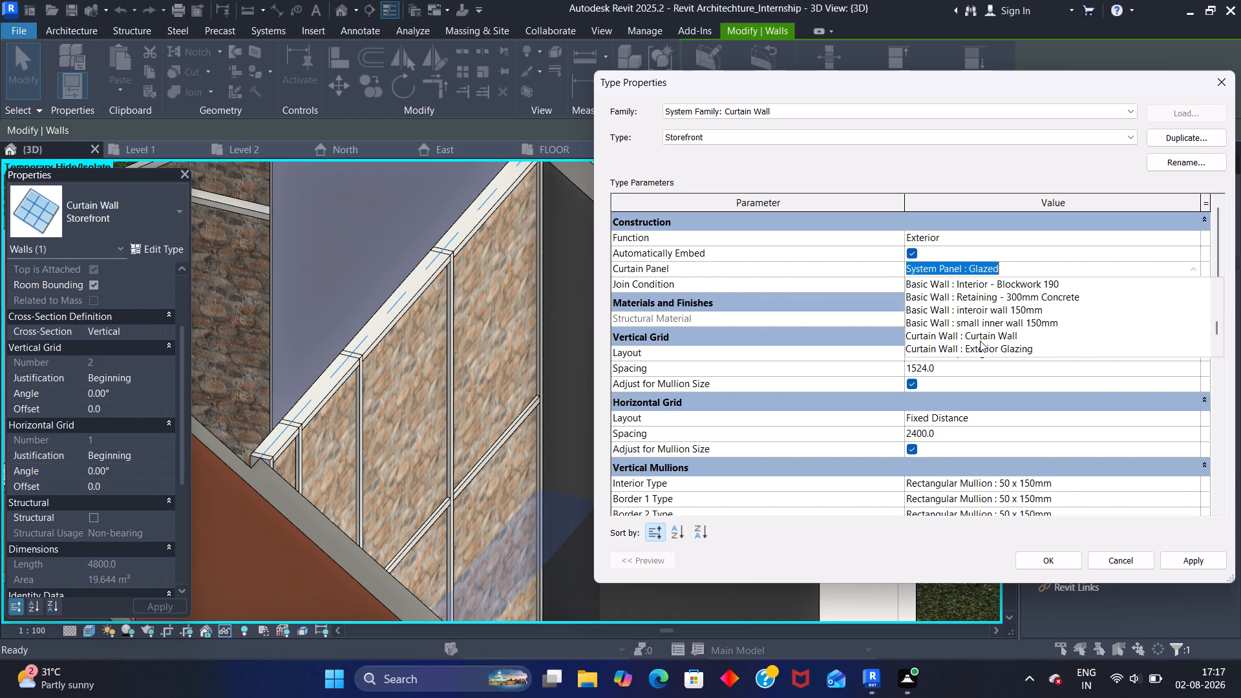
scroll(973, 344, "up", 1)
scroll(972, 343, "down", 1)
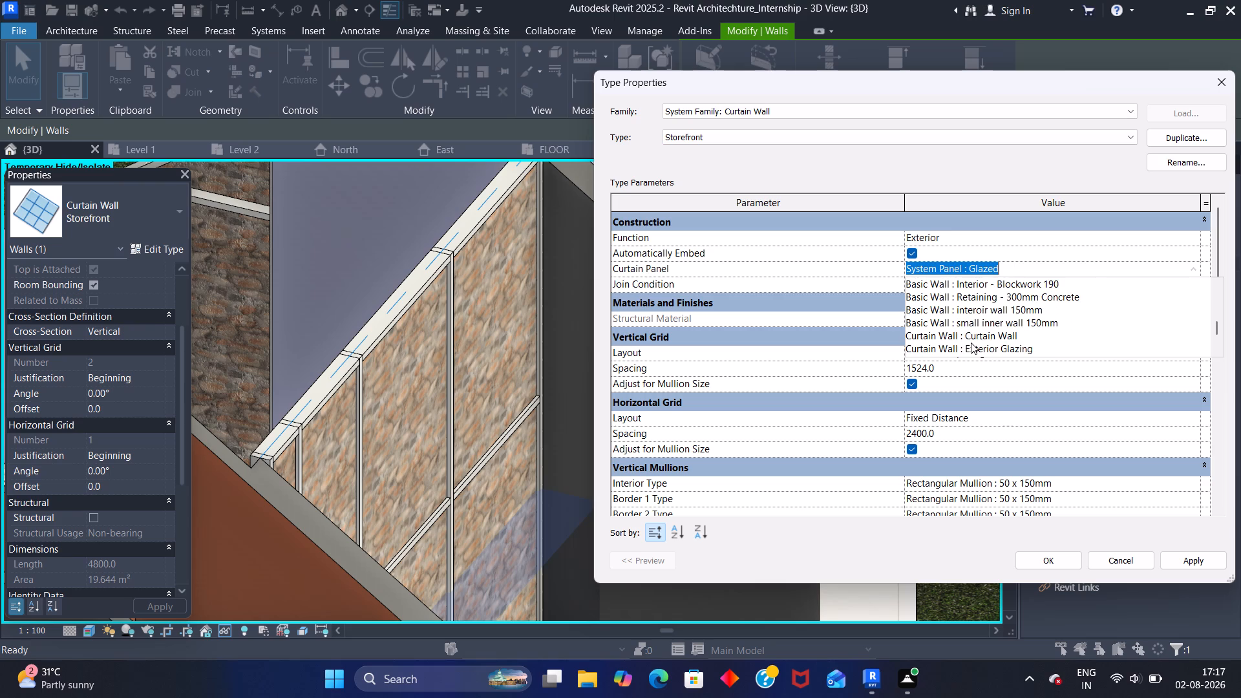
left_click(979, 337)
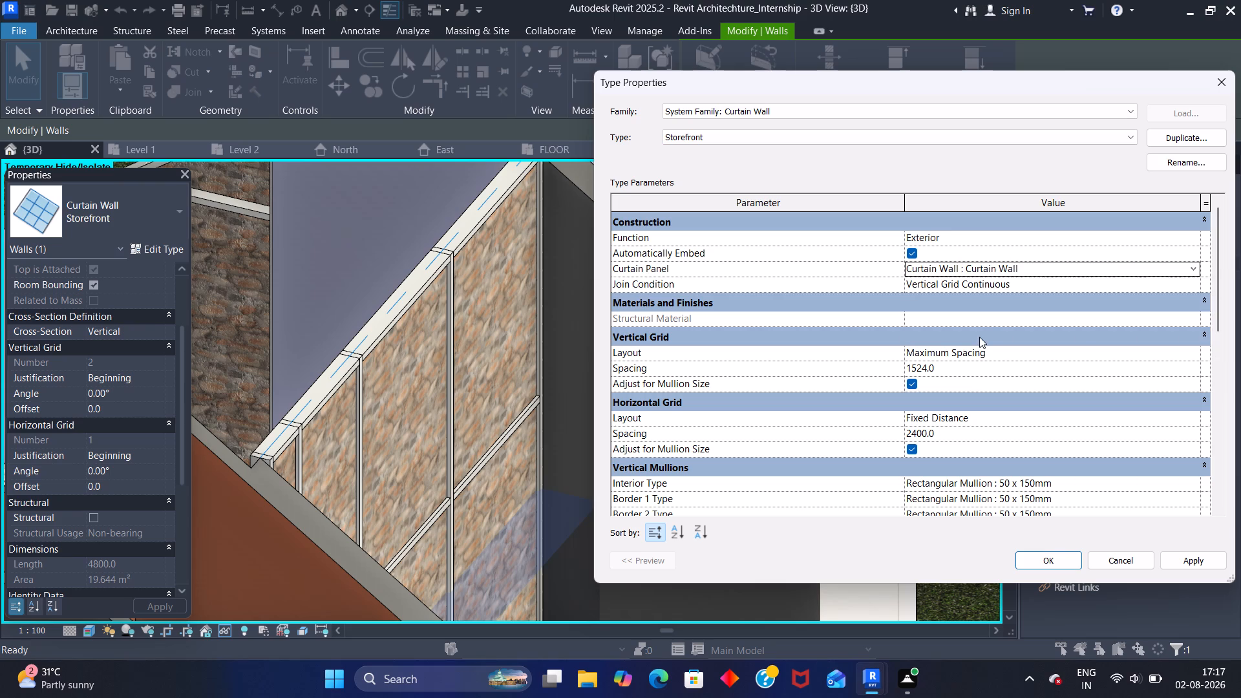
left_click(1185, 567)
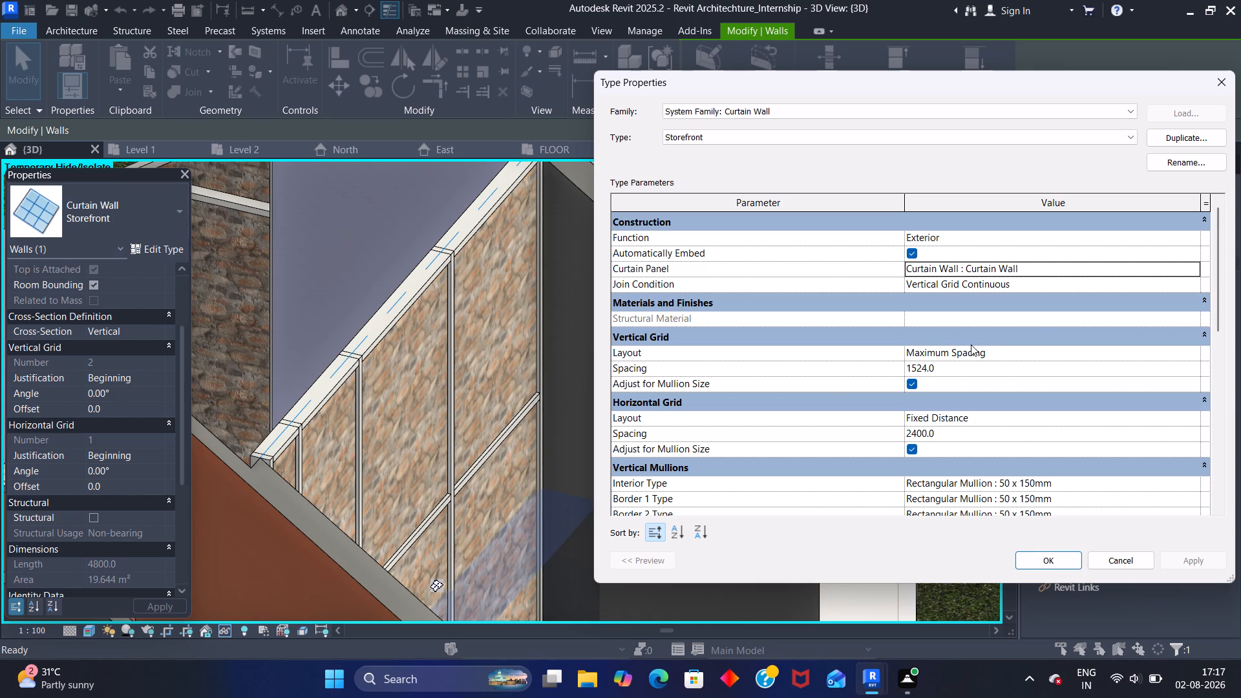
Look through the Storefront type's available curtain panel options for another suitable panel.
scroll(973, 344, "up", 2)
left_click(1095, 268)
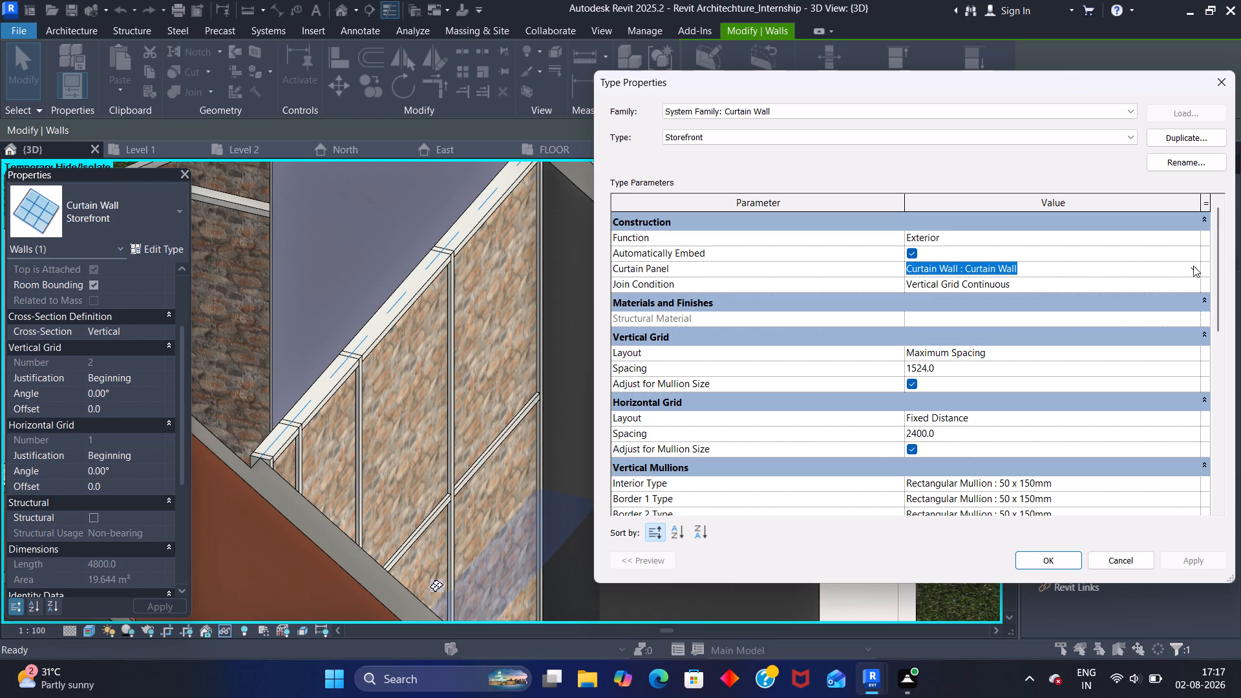
left_click(1194, 266)
scroll(1009, 328, "up", 2)
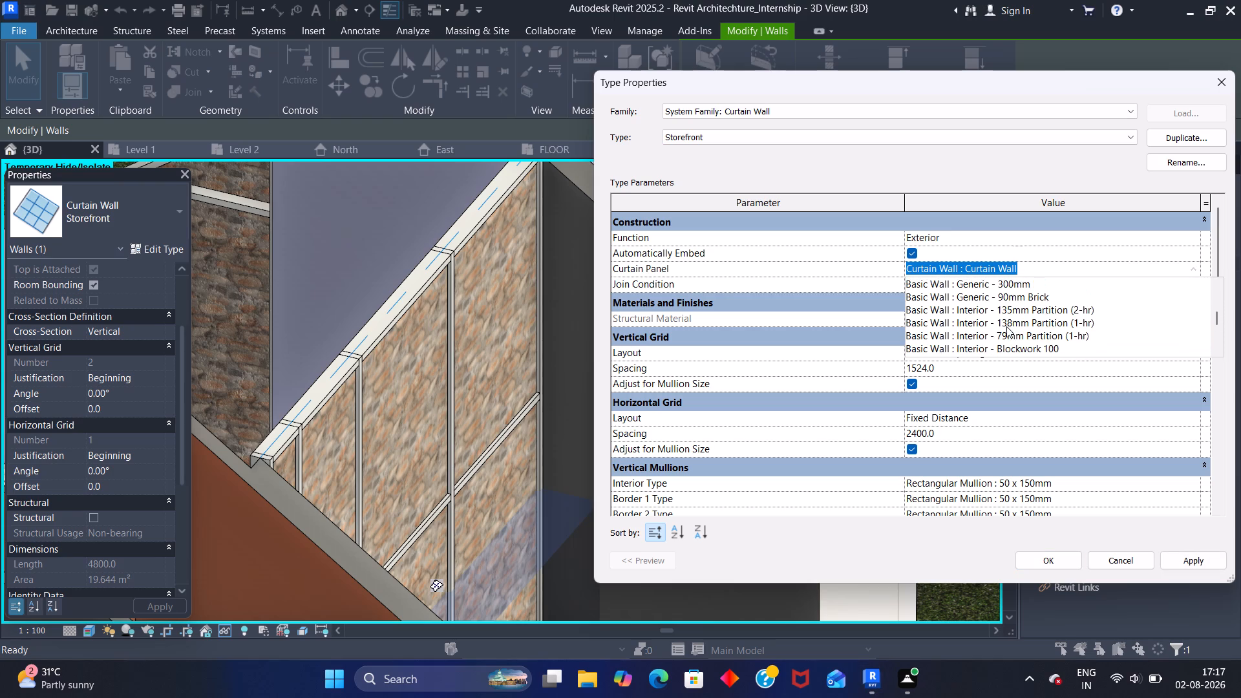
scroll(1007, 324, "up", 8)
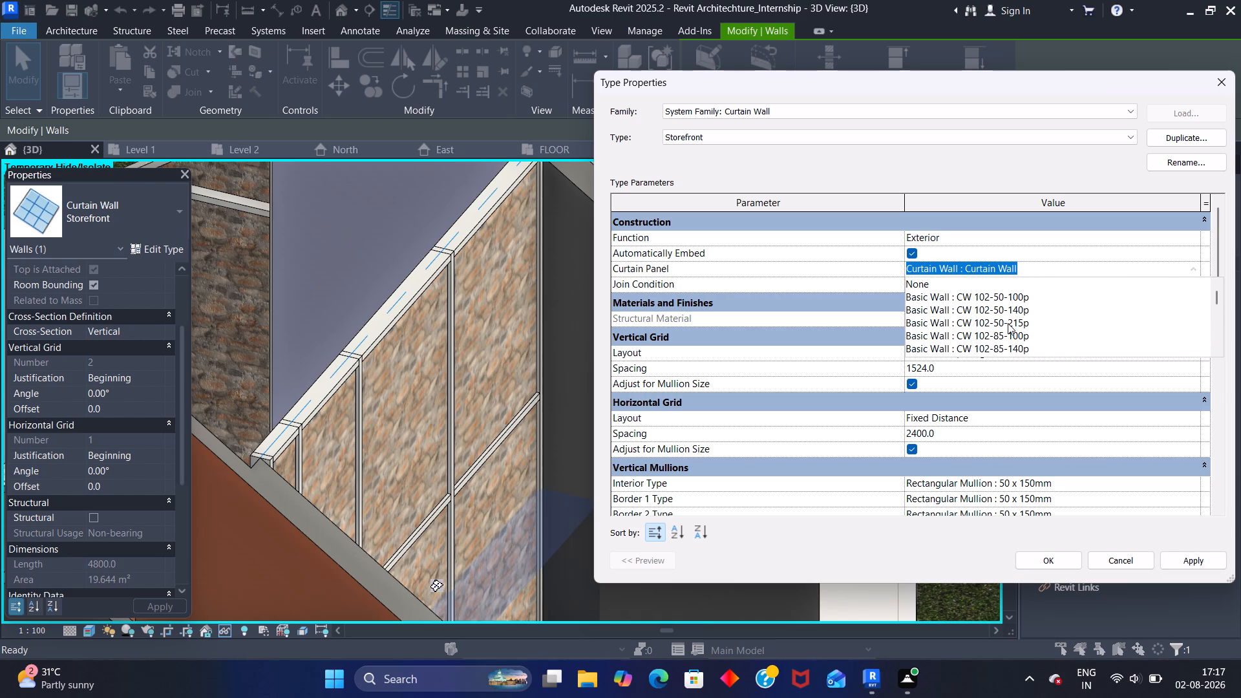
scroll(1008, 323, "up", 4)
left_click(964, 234)
Set the Storefront curtain wall type's Function to Interior and apply the change.
left_click(1022, 242)
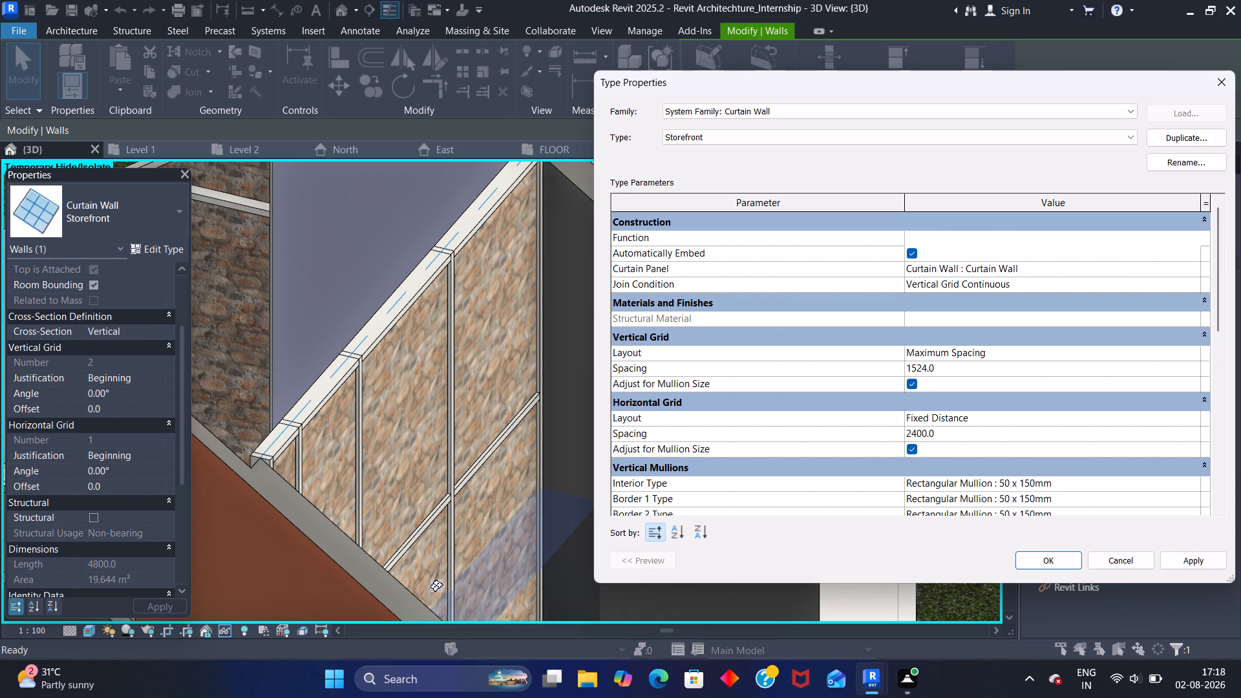
left_click(1193, 241)
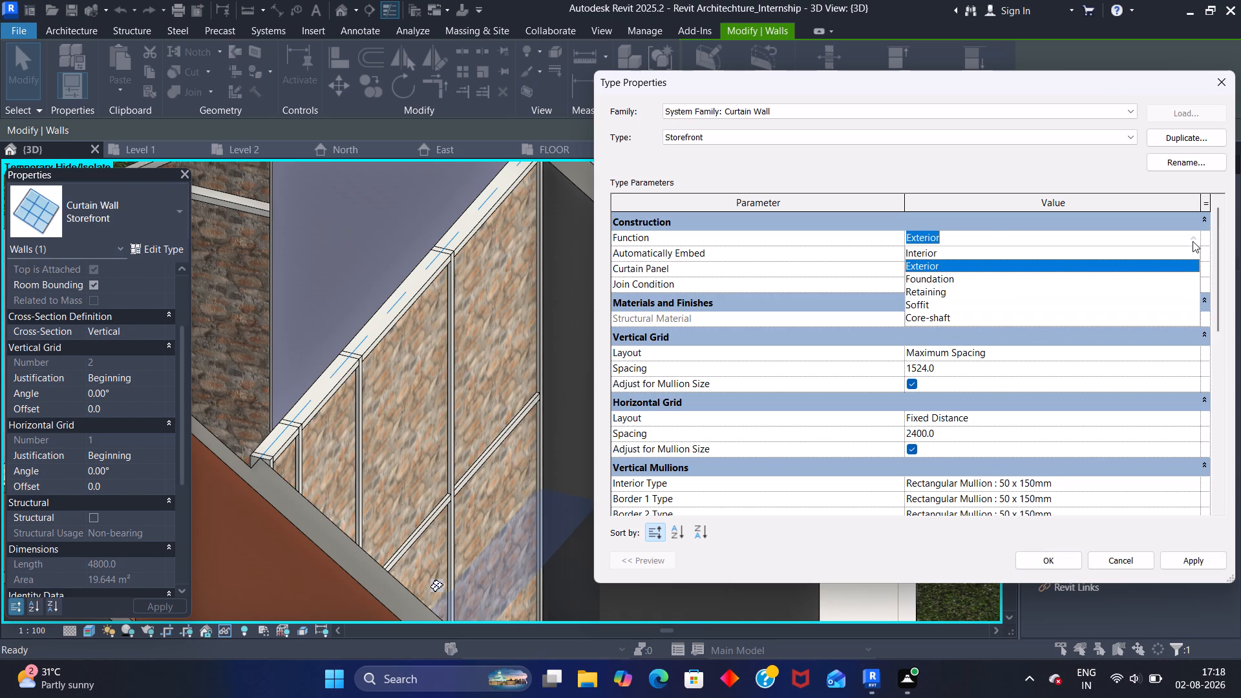
scroll(968, 251, "up", 2)
left_click(963, 254)
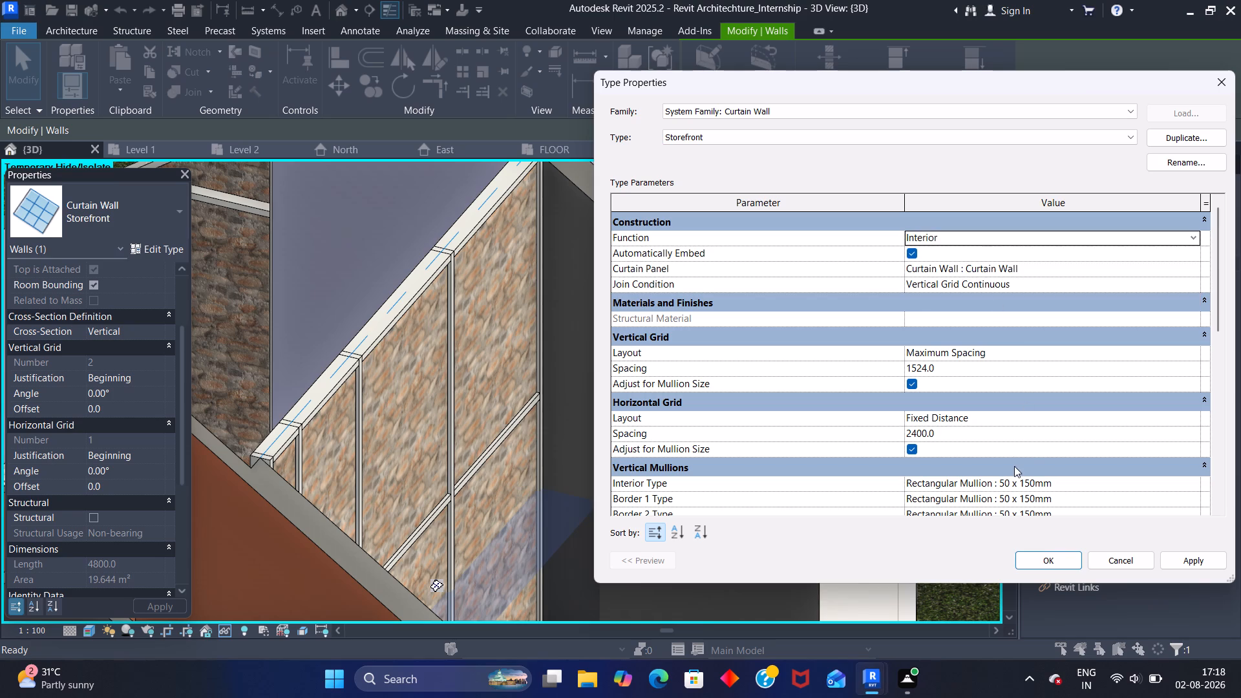
left_click(1194, 571)
scroll(928, 363, "up", 4)
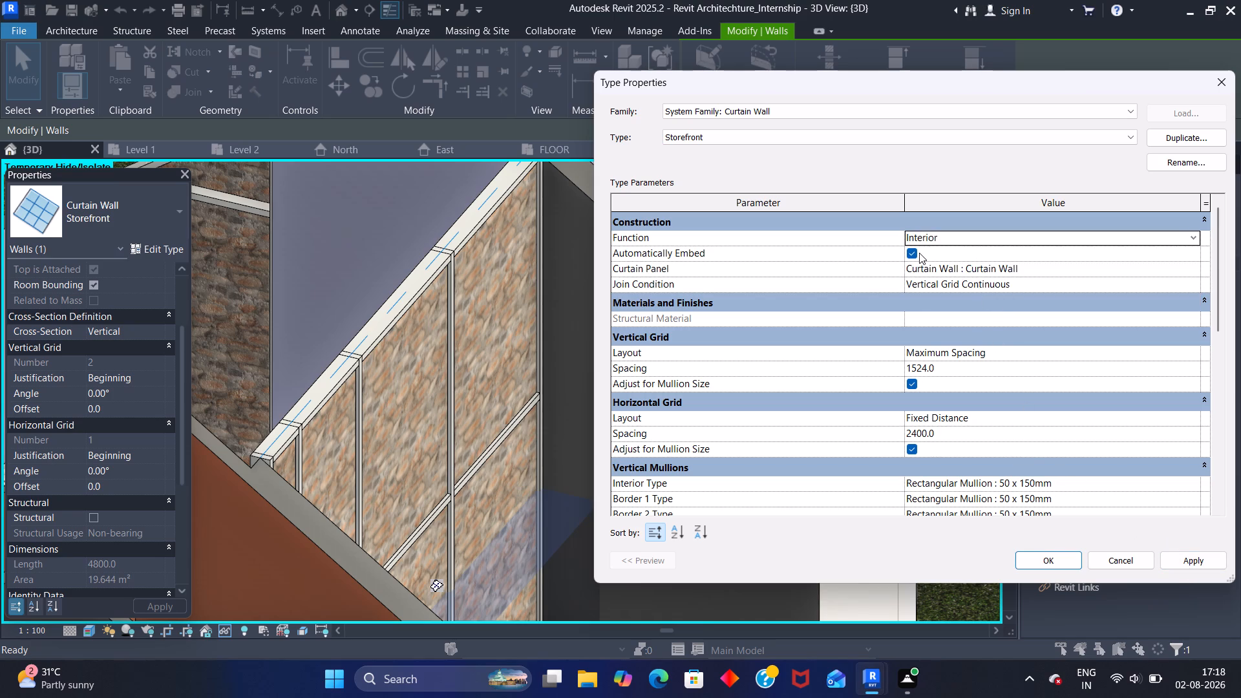
Turn off Automatically Embed for the Storefront curtain wall type and apply the change.
left_click(909, 251)
left_click(909, 251)
left_click(909, 251)
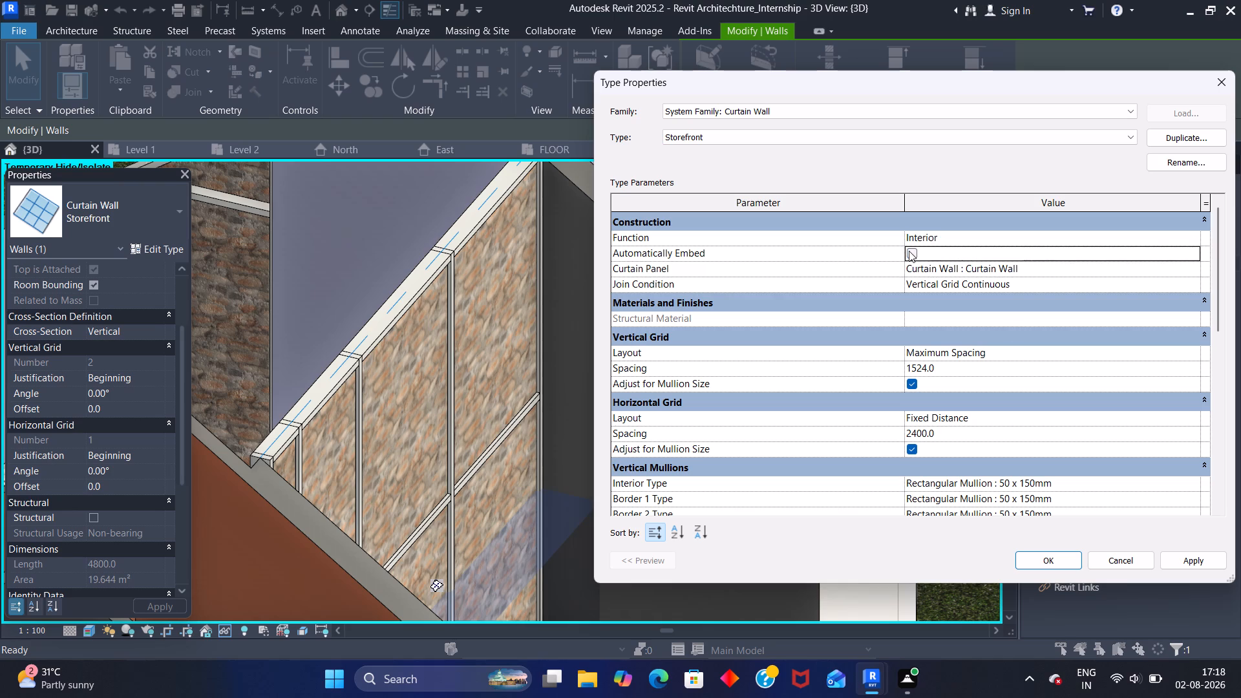
left_click(1181, 558)
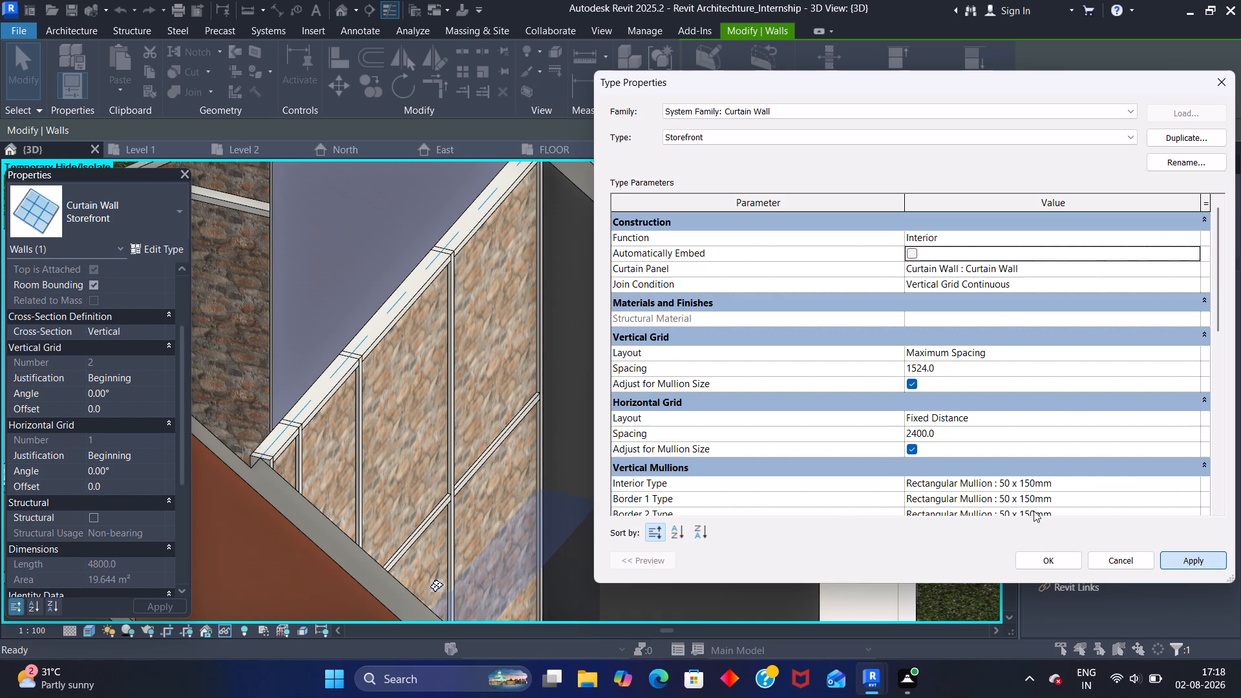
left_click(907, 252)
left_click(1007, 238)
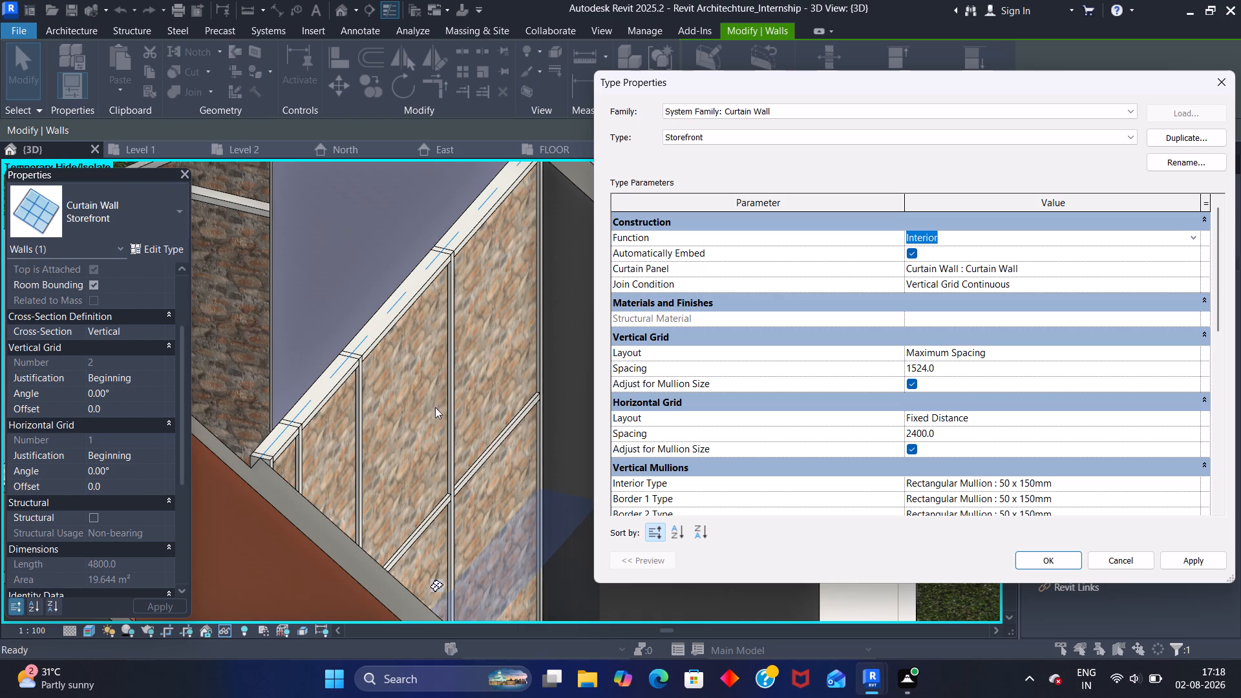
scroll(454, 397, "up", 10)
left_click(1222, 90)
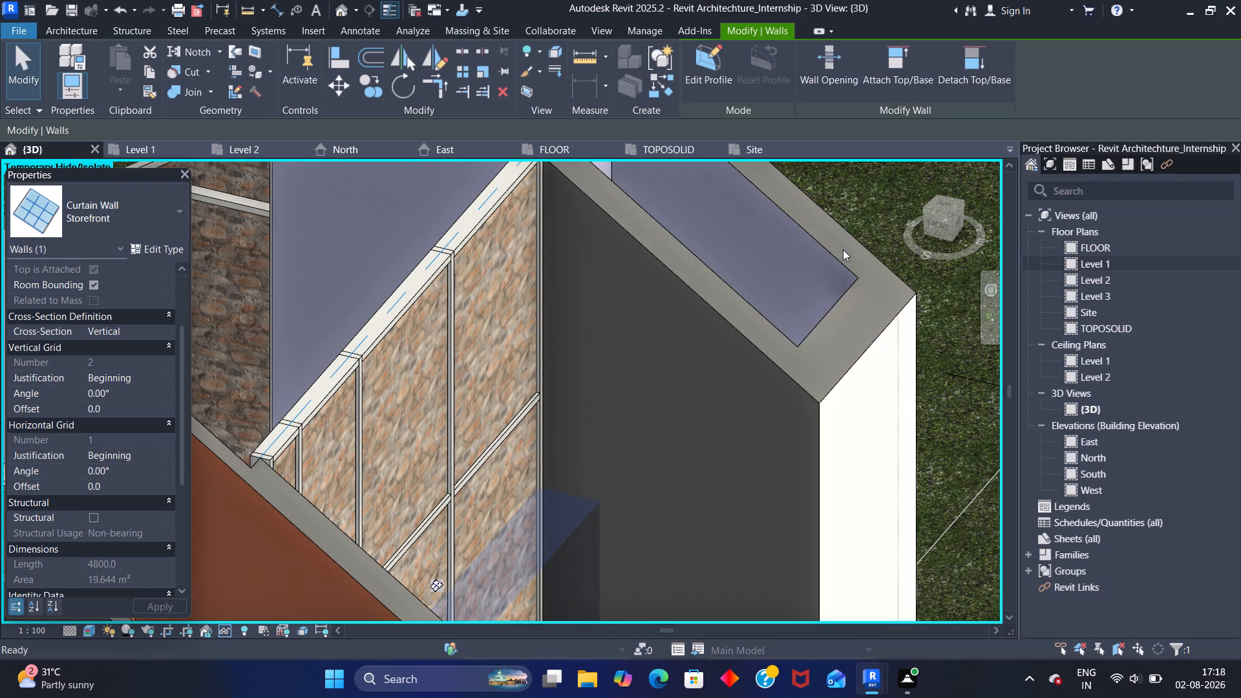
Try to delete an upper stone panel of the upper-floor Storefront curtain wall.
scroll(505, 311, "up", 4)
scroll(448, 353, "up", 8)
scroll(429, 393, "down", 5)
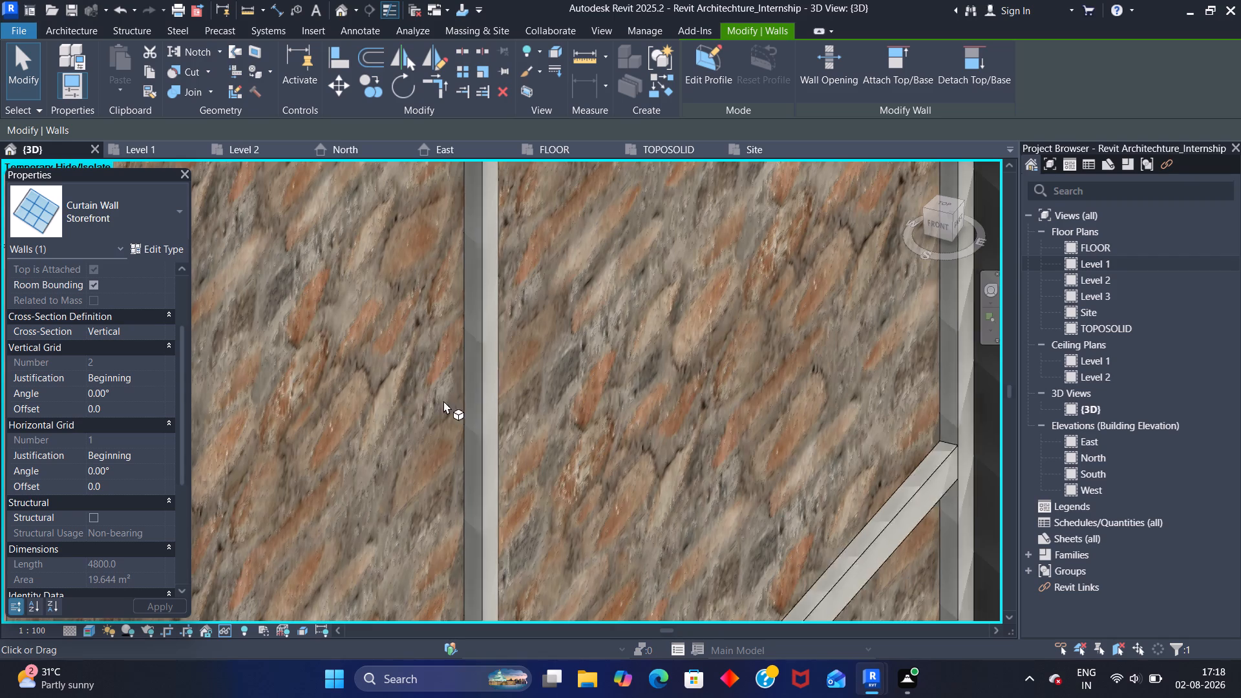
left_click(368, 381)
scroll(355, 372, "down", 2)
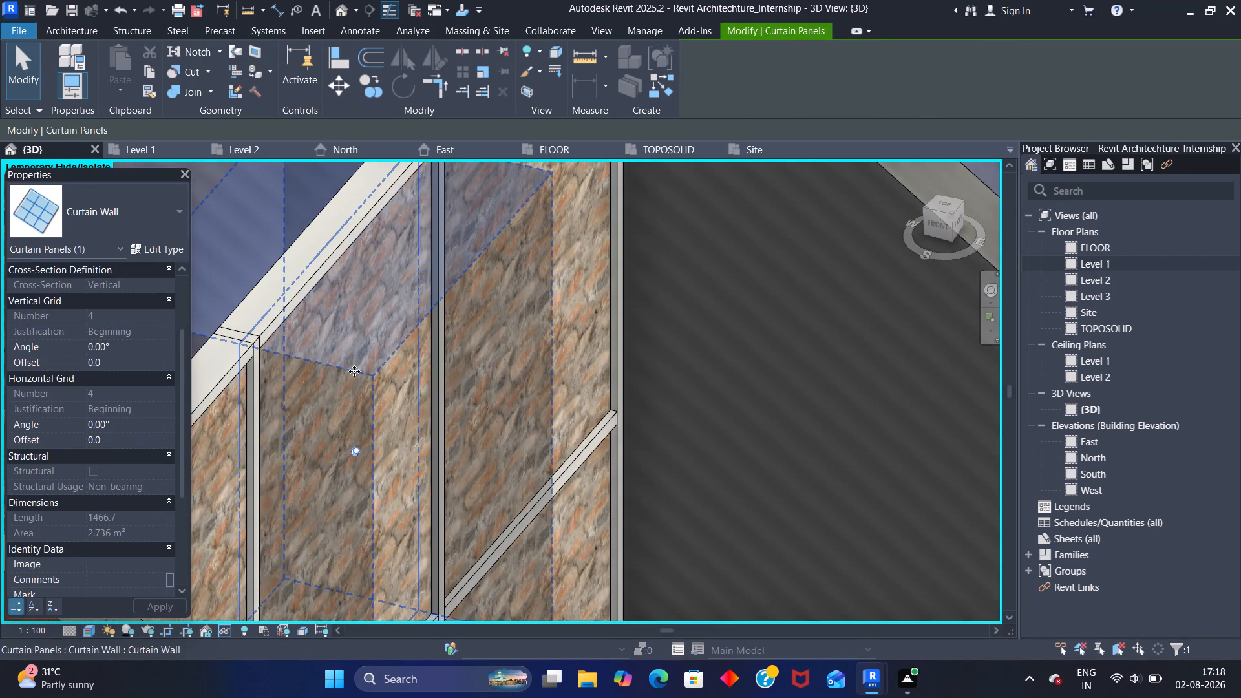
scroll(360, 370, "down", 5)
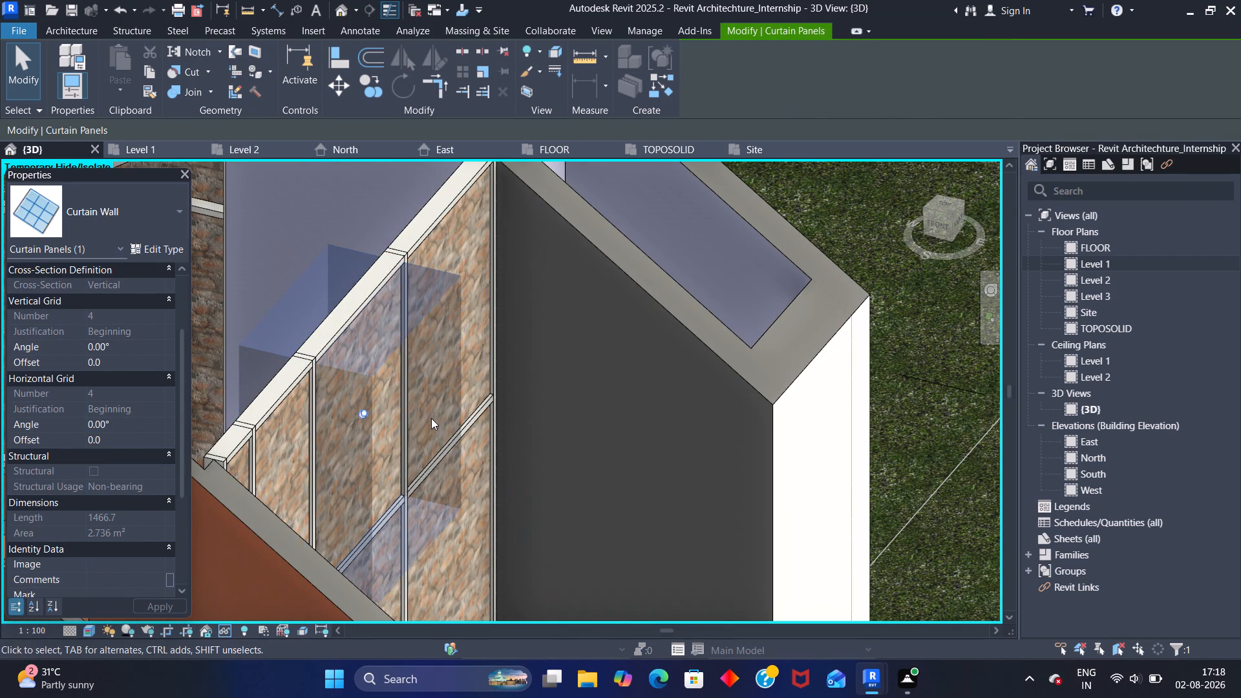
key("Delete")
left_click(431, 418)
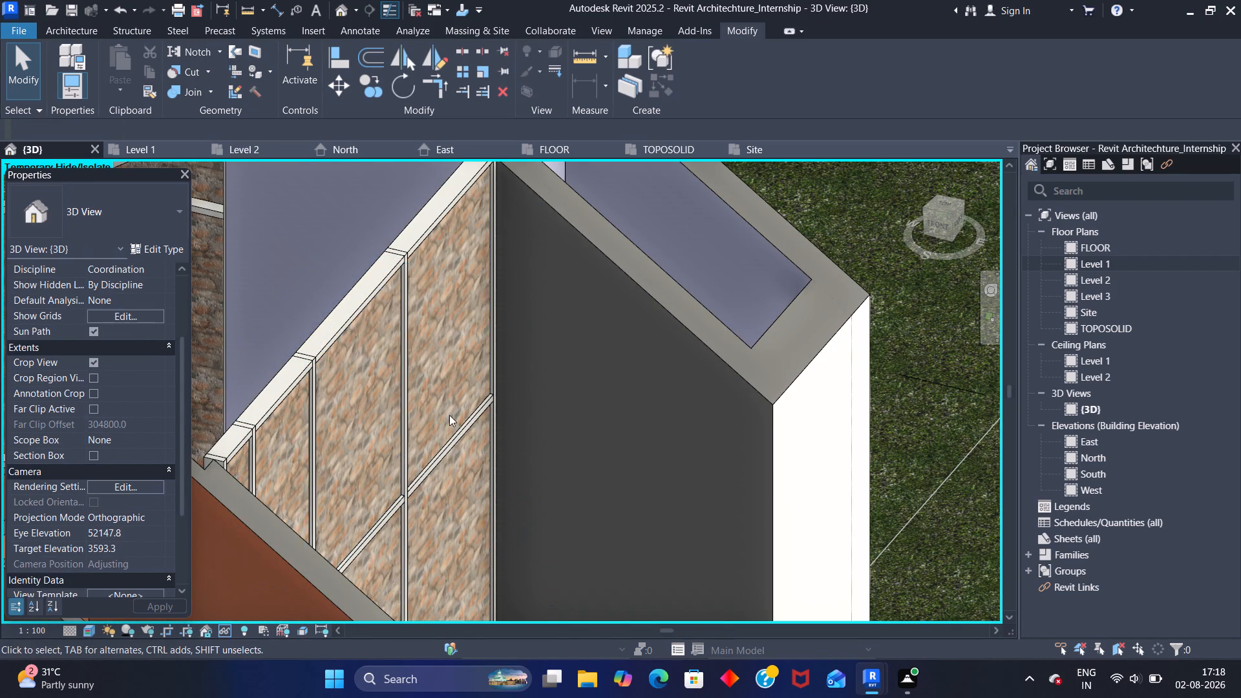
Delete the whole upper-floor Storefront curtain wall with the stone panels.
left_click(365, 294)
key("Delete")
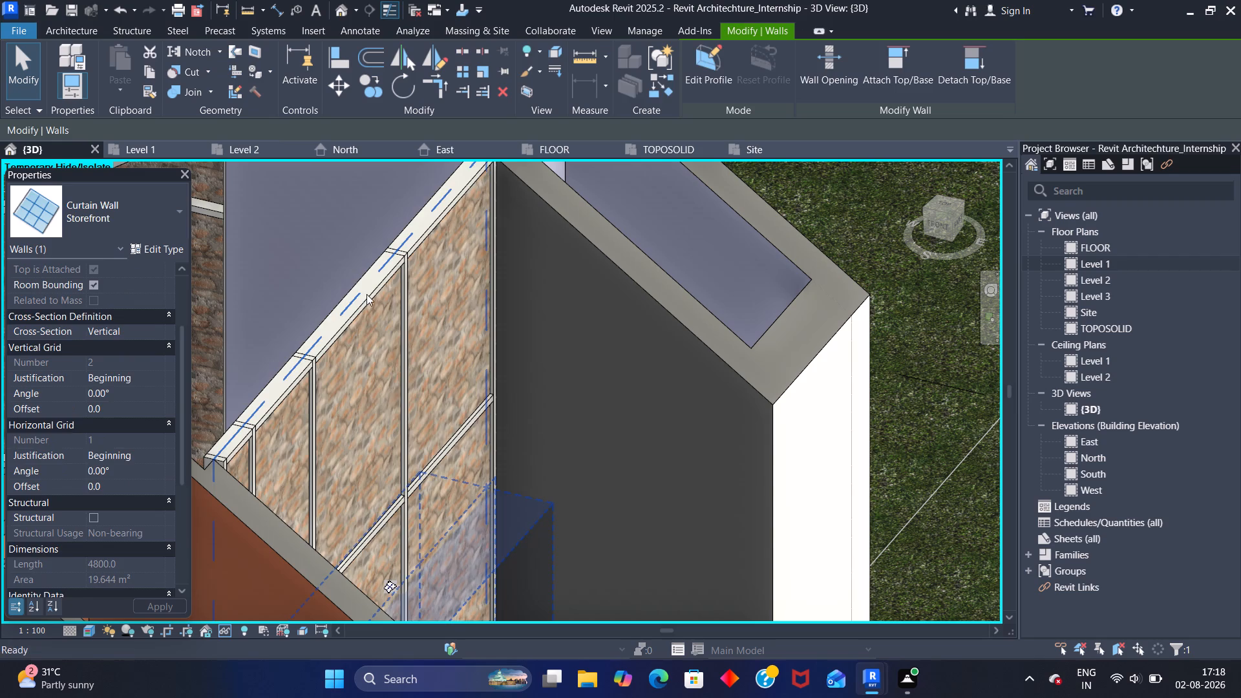
Examine the house from several sides, checking the remaining stone-panelled curtain walls on both floors.
scroll(381, 285, "down", 5)
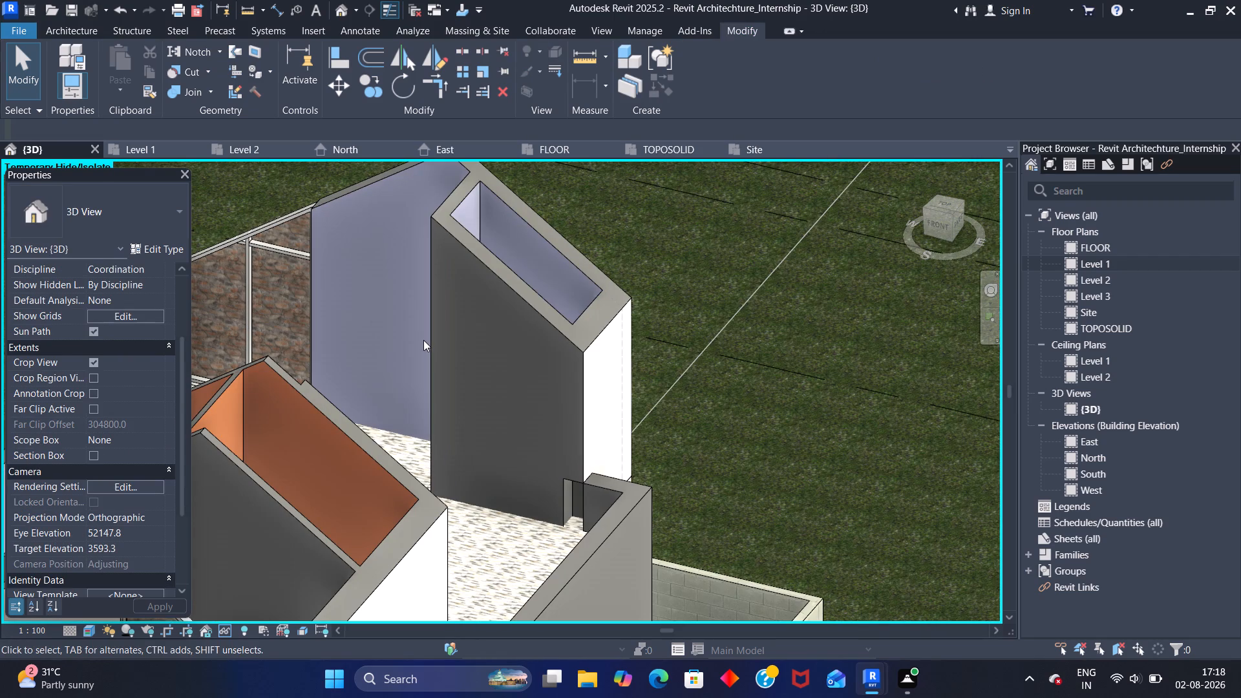
scroll(295, 414, "down", 3)
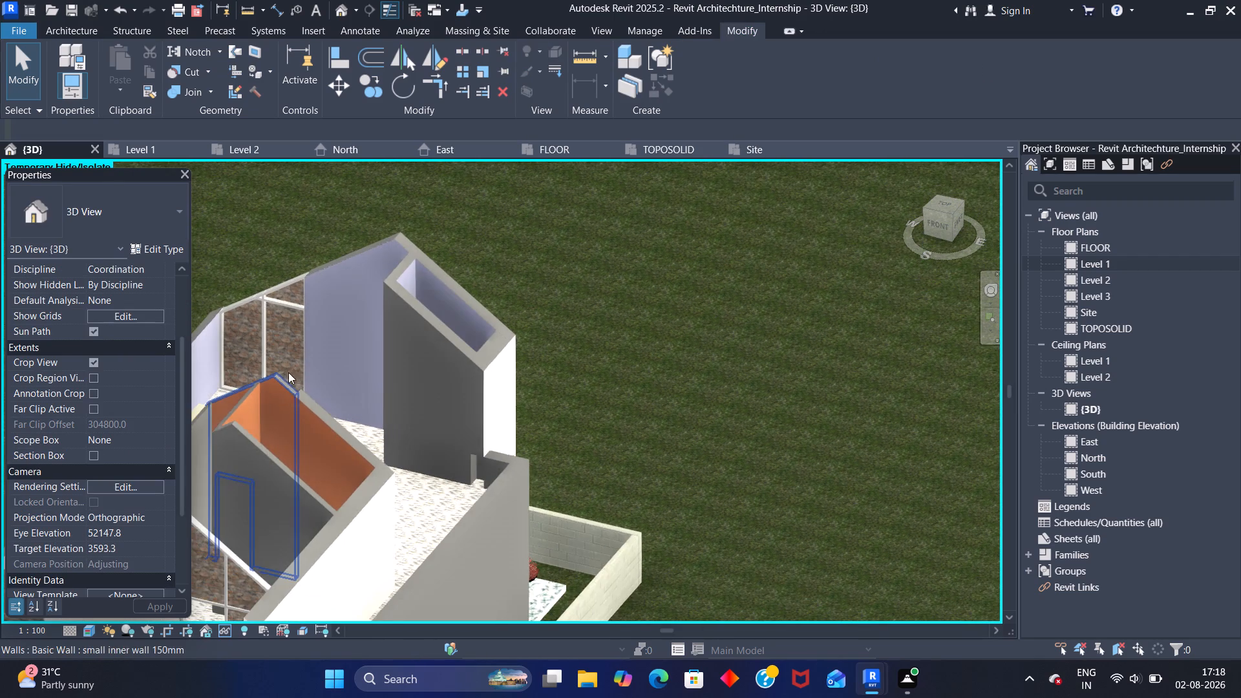
middle_click_drag(277, 366, 423, 320)
middle_click_drag(386, 473, 398, 312)
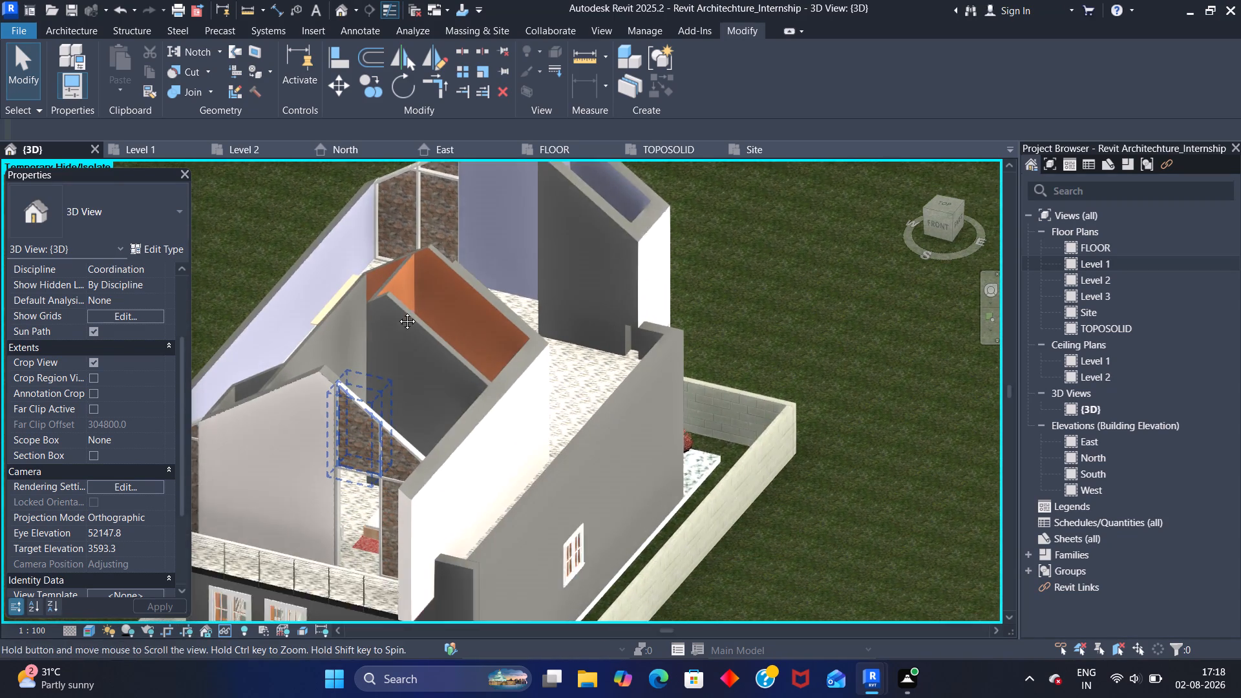
middle_click_drag(398, 312, 390, 301)
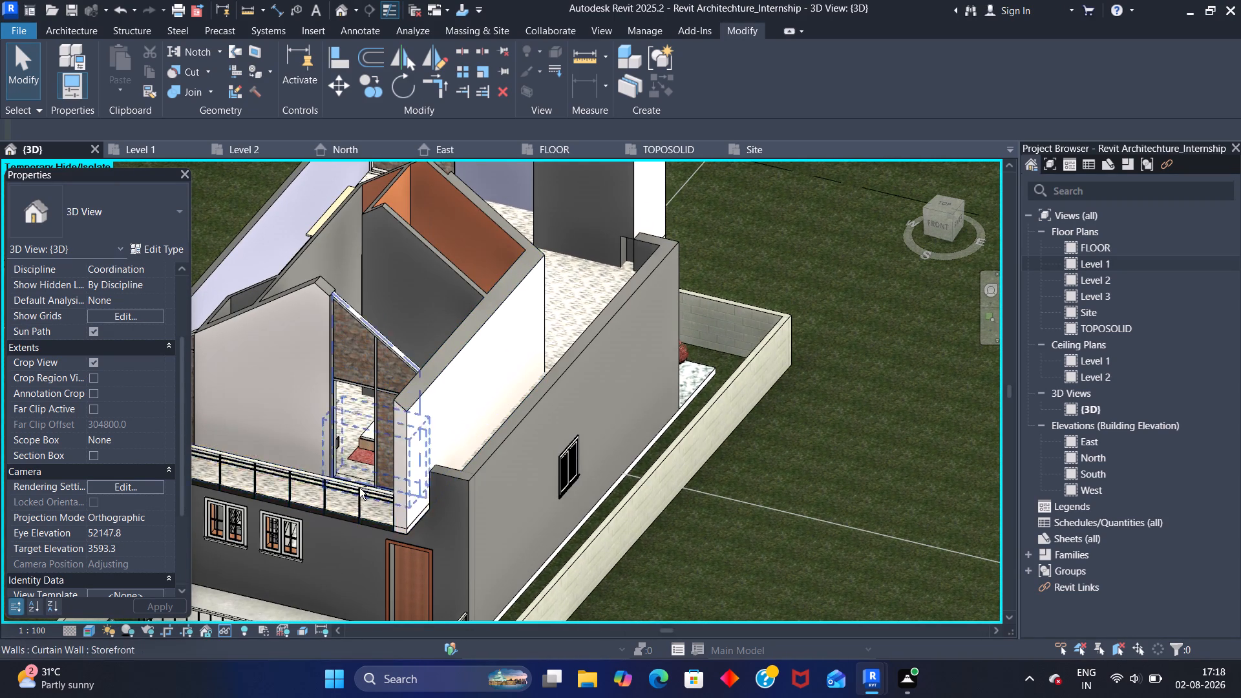
middle_click_drag(361, 487, 519, 395, "shift")
middle_click_drag(443, 299, 443, 300, "shift")
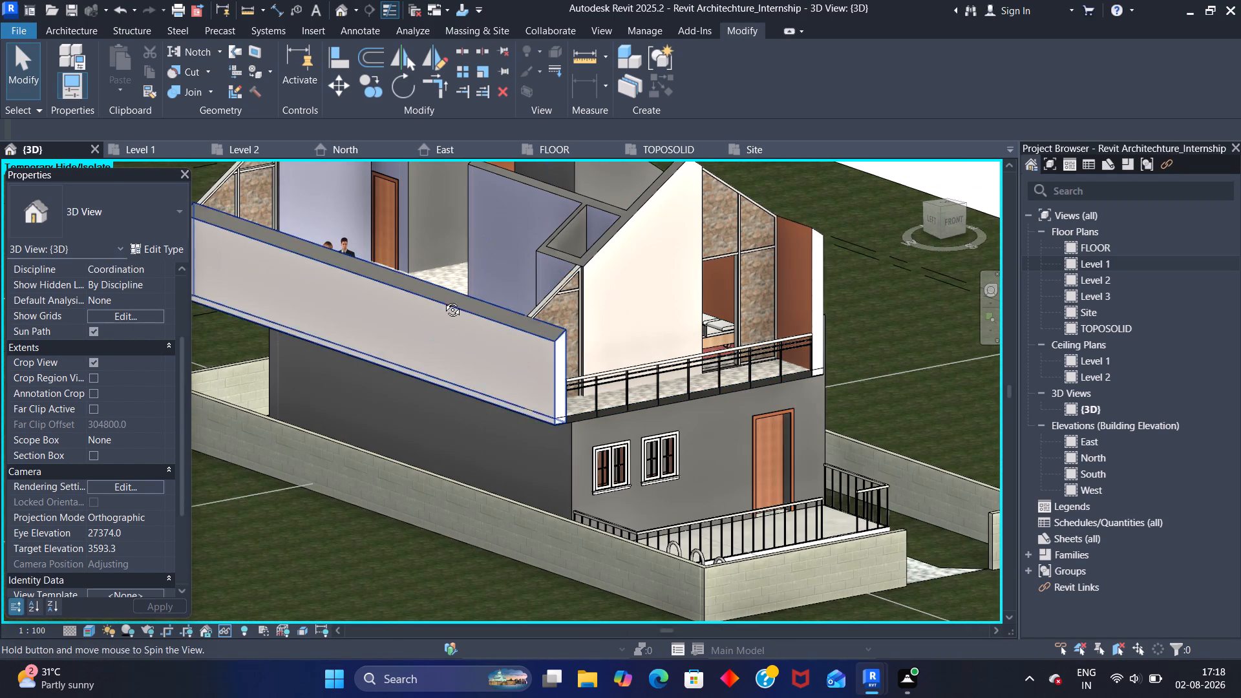
middle_click_drag(443, 300, 733, 280, "shift")
scroll(434, 385, "up", 5)
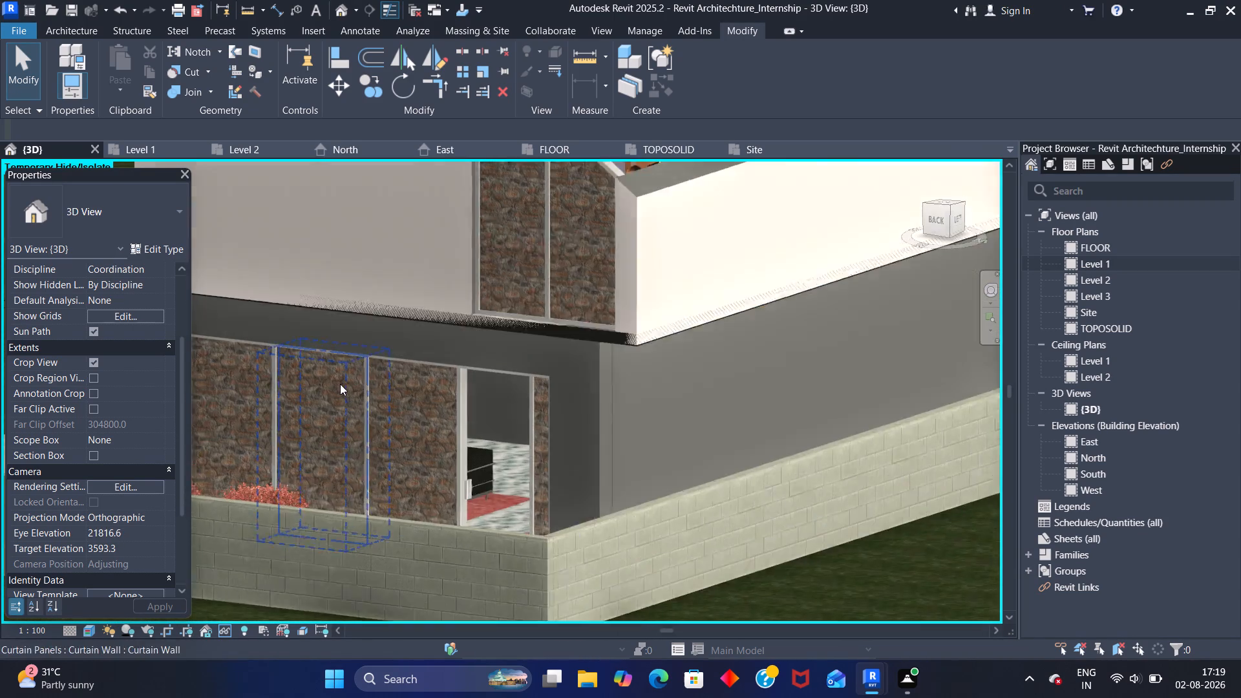
scroll(605, 289, "down", 7)
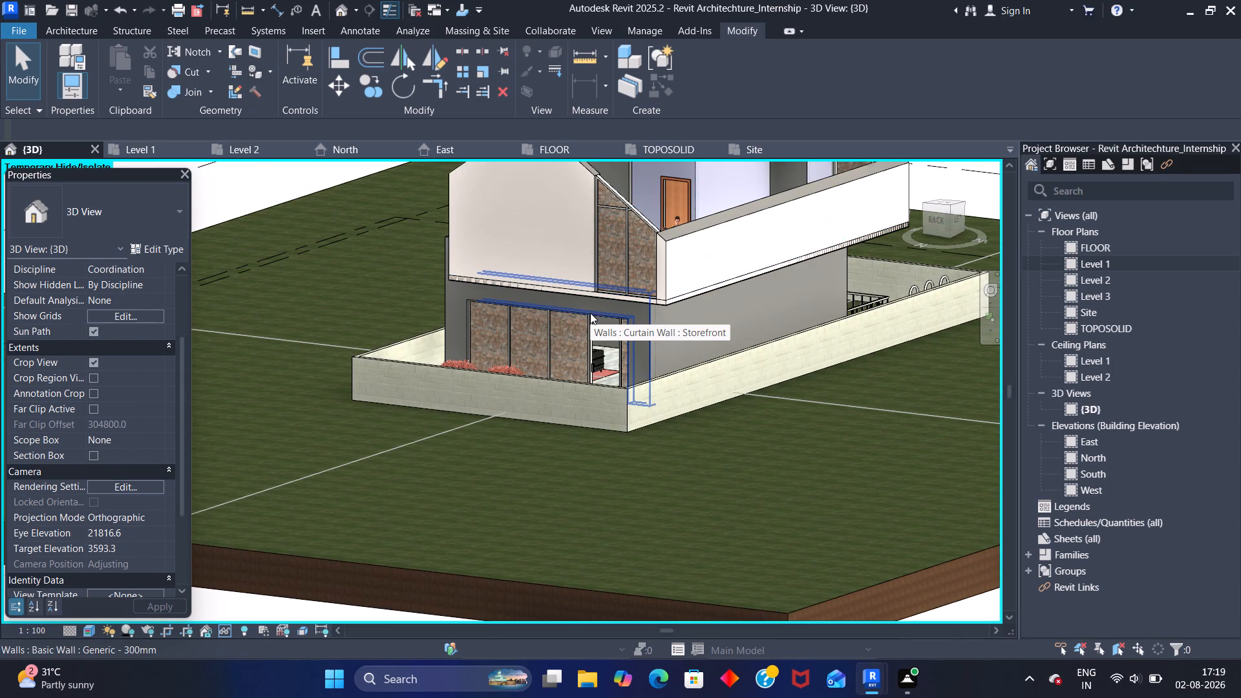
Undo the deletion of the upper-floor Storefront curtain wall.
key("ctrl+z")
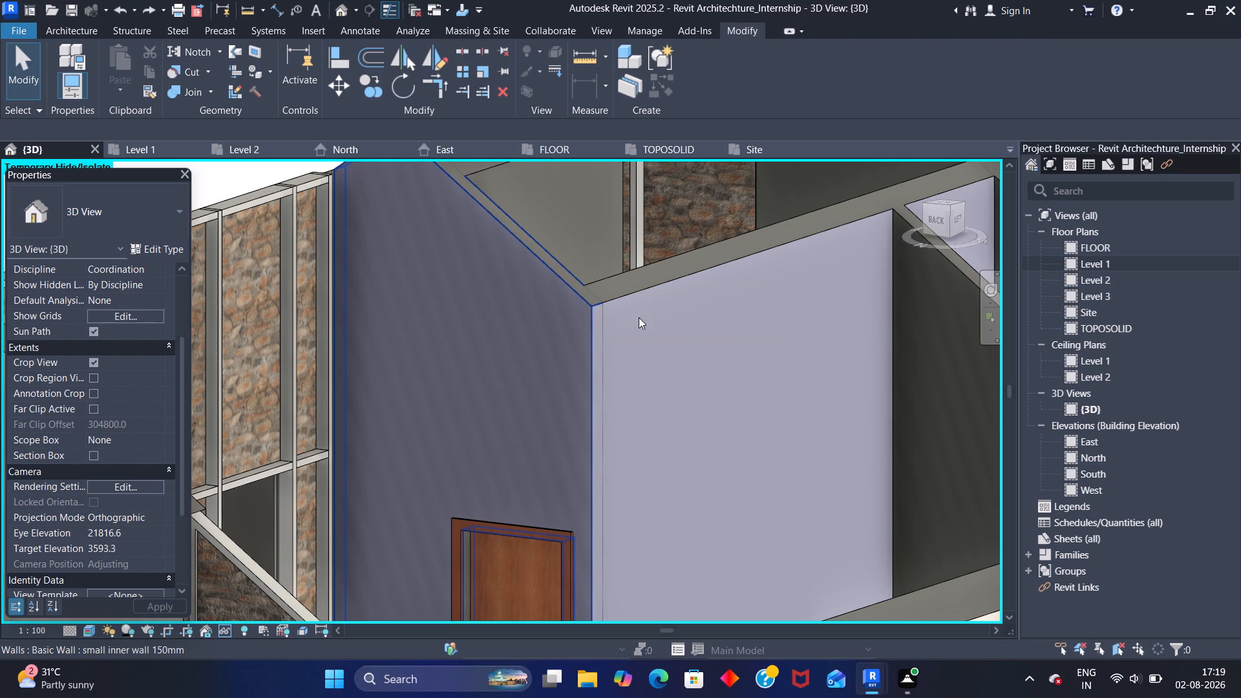
From an upper stone panel of the upper-floor storefront wall, set the Curtain Wall type's Curtain Panel to System Panel : Glazed and apply it.
middle_click_drag(898, 363, 860, 375, "shift")
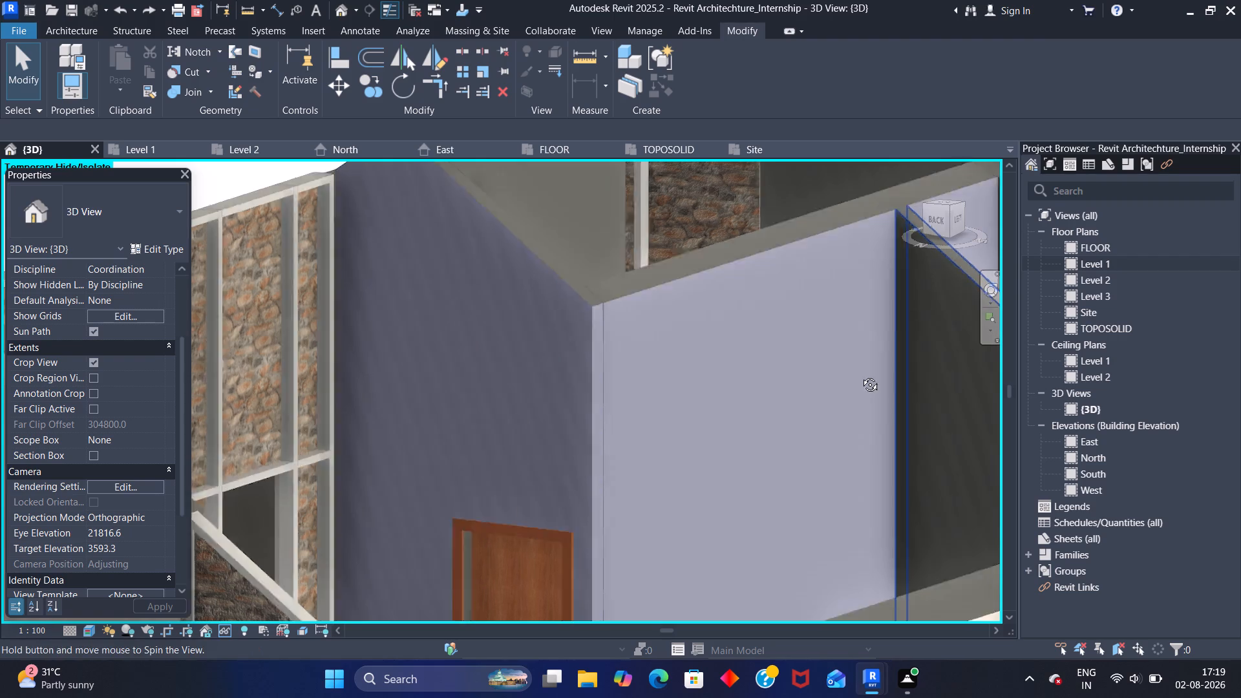
middle_click_drag(860, 375, 755, 376, "shift")
middle_click_drag(861, 366, 531, 268)
middle_click_drag(902, 355, 850, 366, "shift")
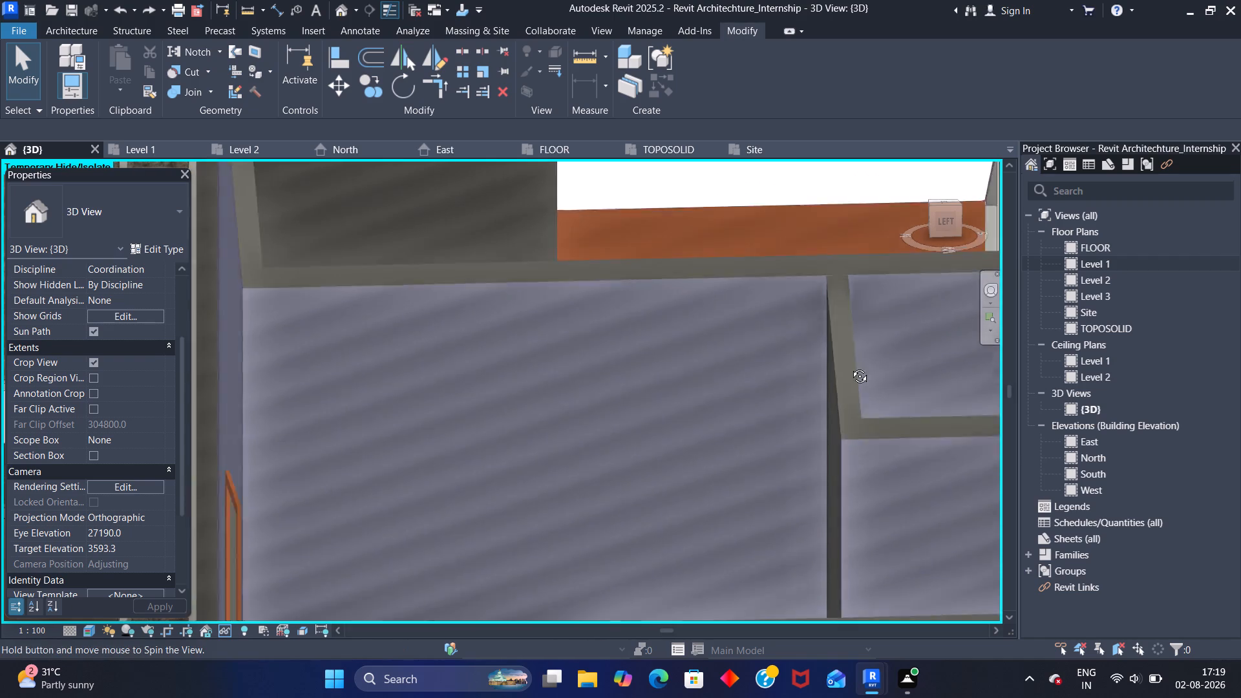
middle_click_drag(850, 366, 642, 346, "shift")
middle_click_drag(594, 348, 817, 295)
middle_click_drag(802, 304, 657, 352, "shift")
middle_click_drag(528, 290, 828, 397)
scroll(697, 372, "up", 1)
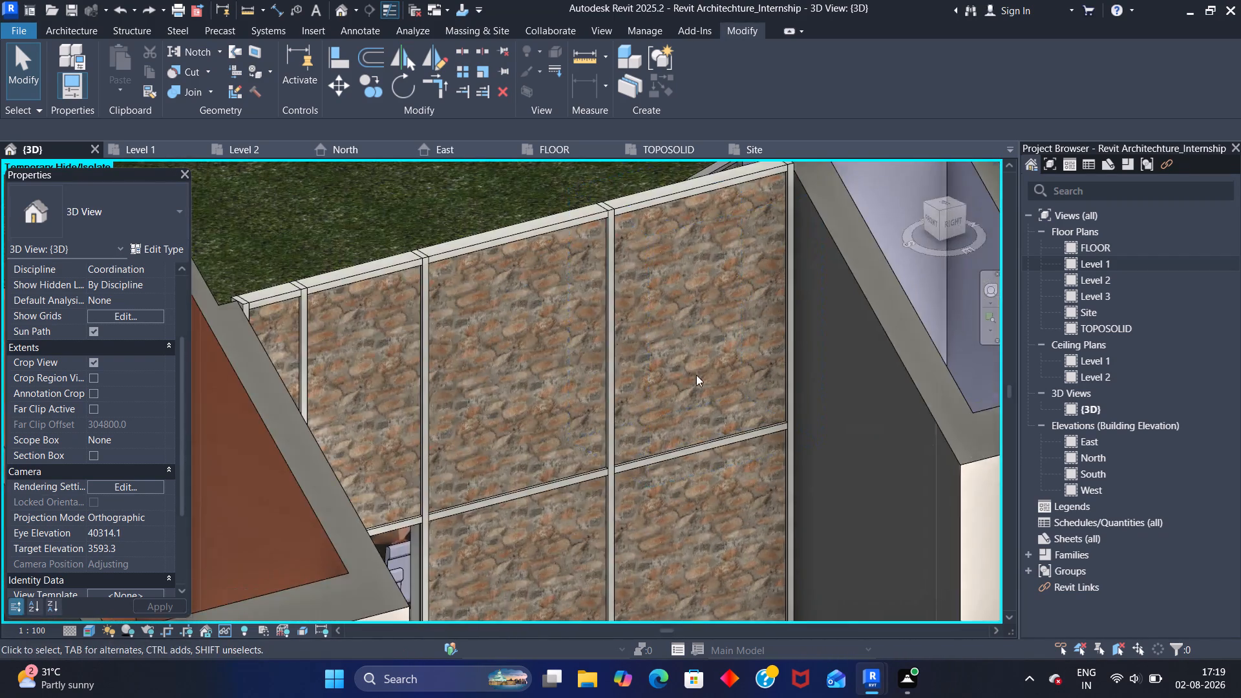
scroll(696, 375, "up", 2)
scroll(688, 385, "down", 7)
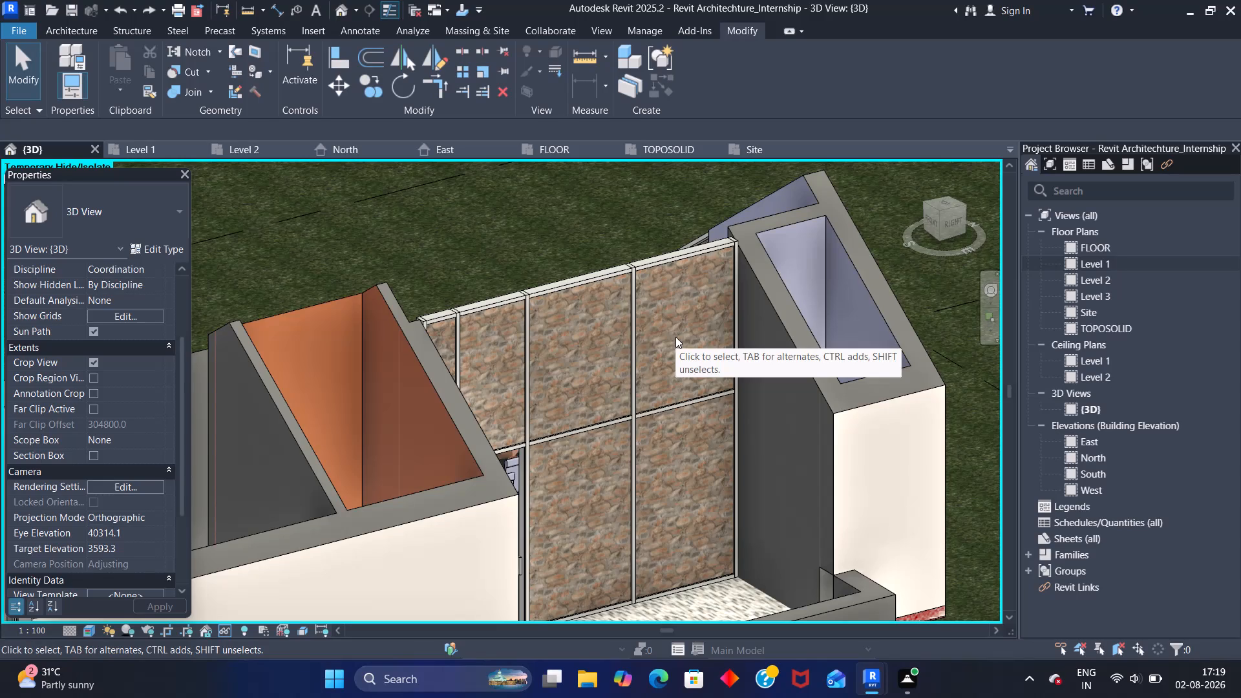
left_click(593, 327)
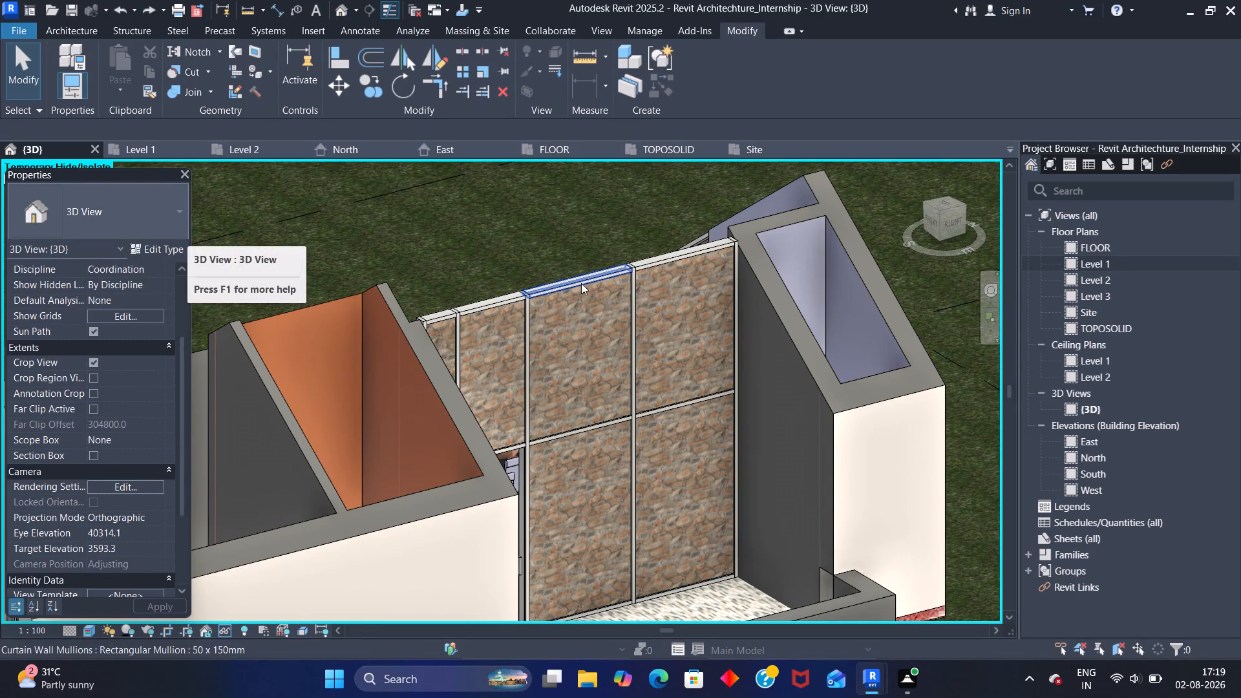
left_click(575, 306)
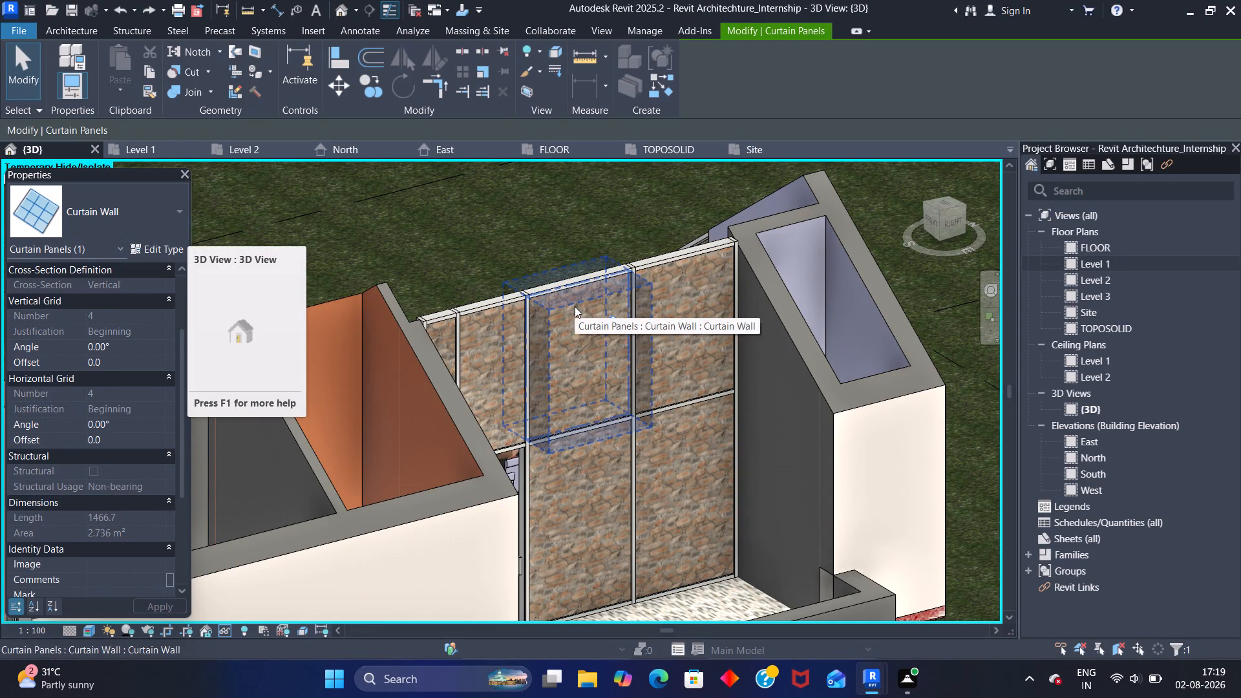
left_click(137, 251)
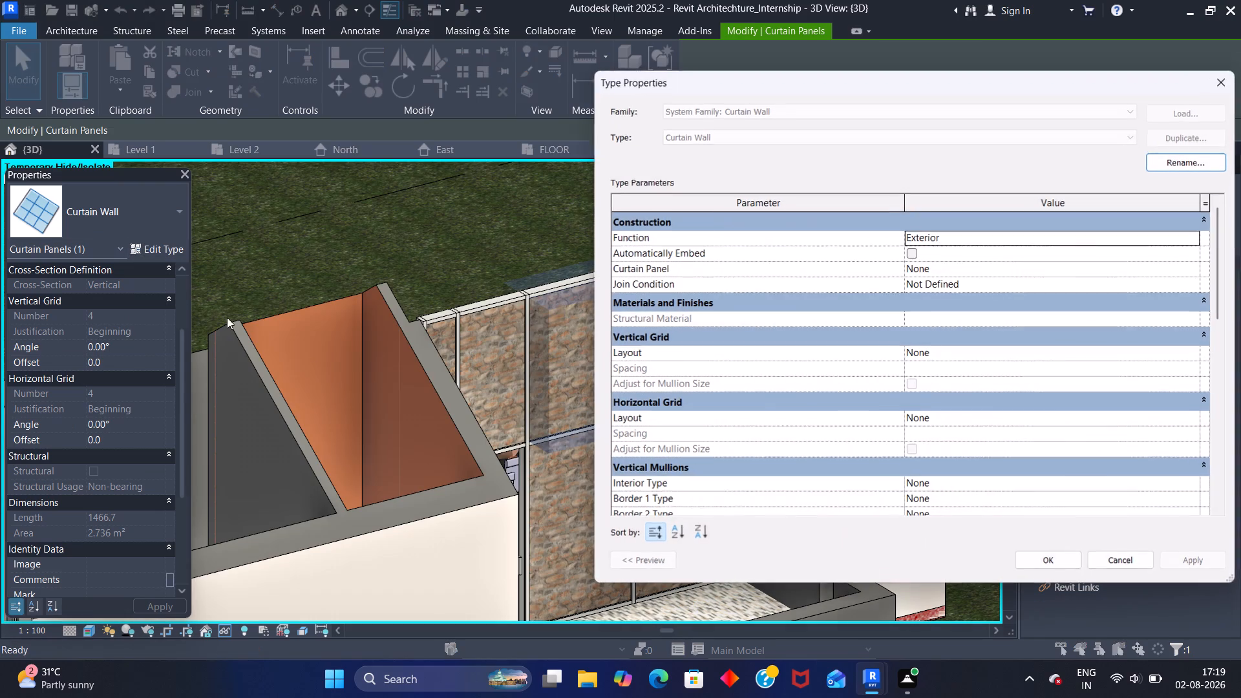
left_click(971, 286)
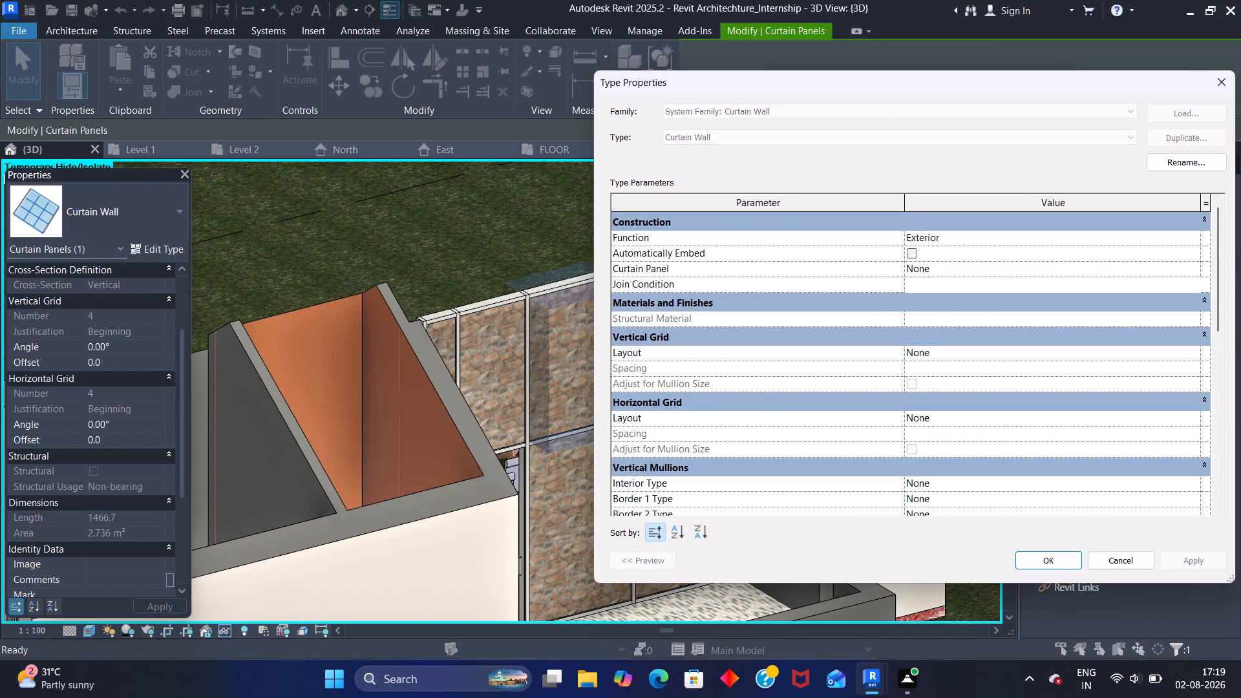
left_click(988, 287)
left_click(1065, 267)
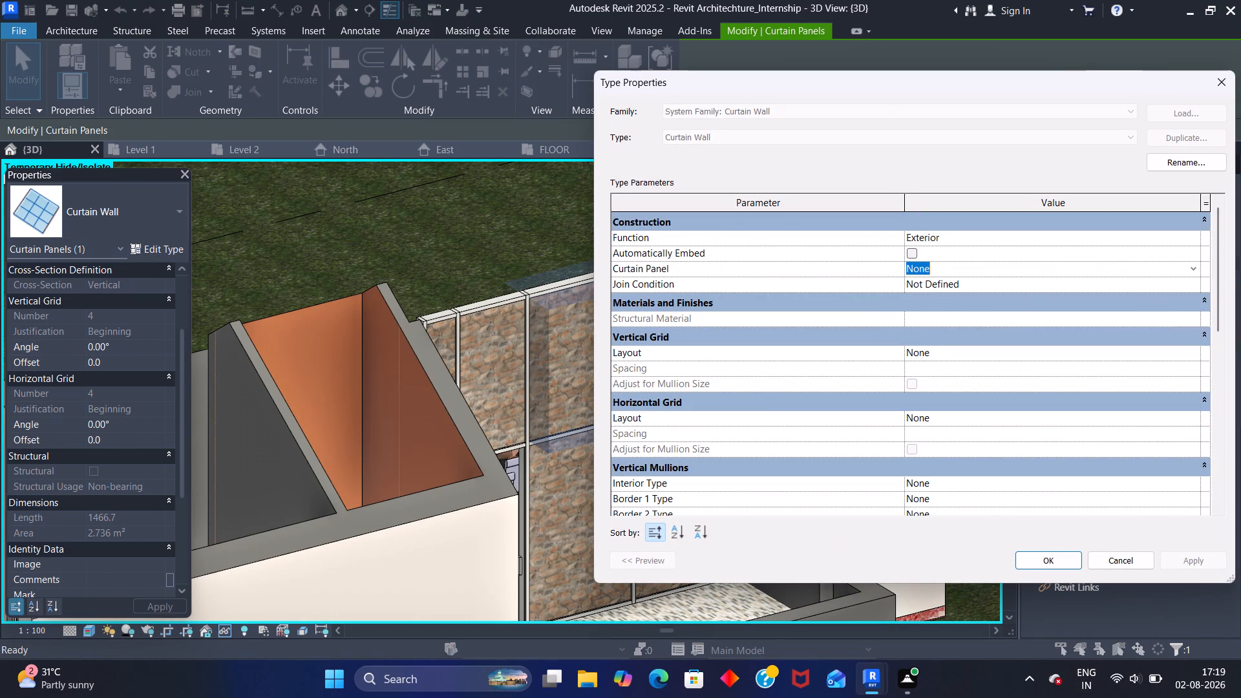
left_click(1196, 266)
scroll(1012, 305, "up", 1)
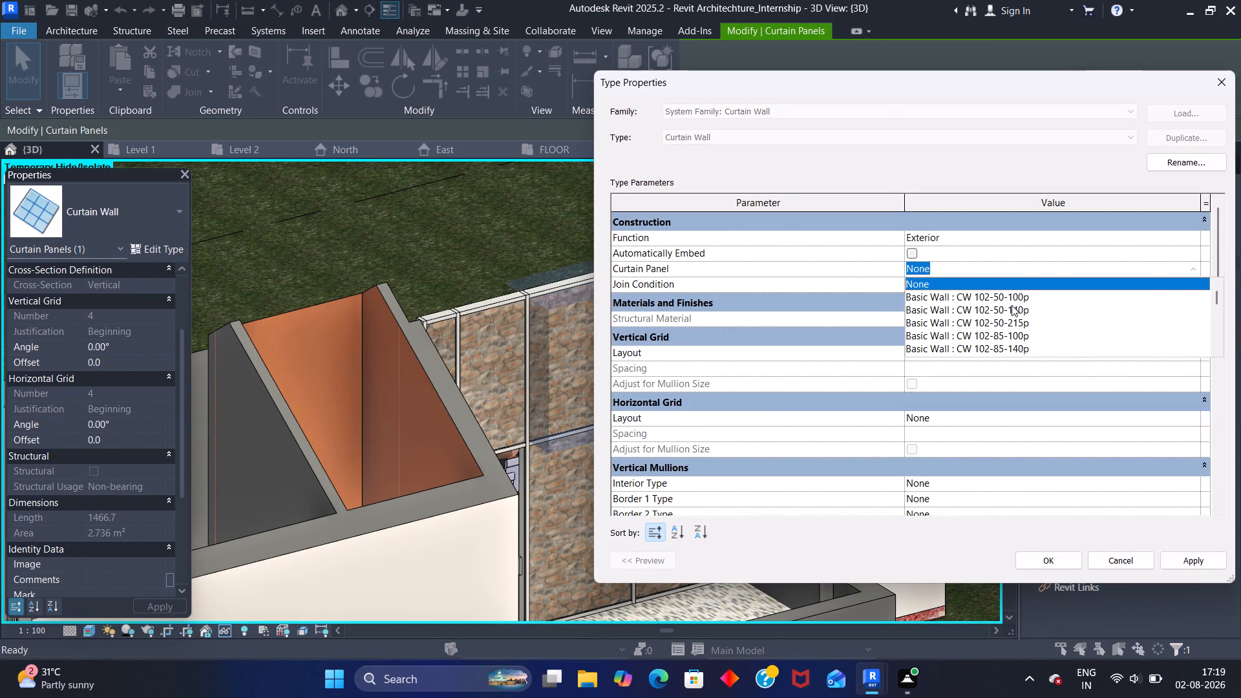
scroll(1012, 305, "up", 1)
scroll(1026, 332, "down", 2)
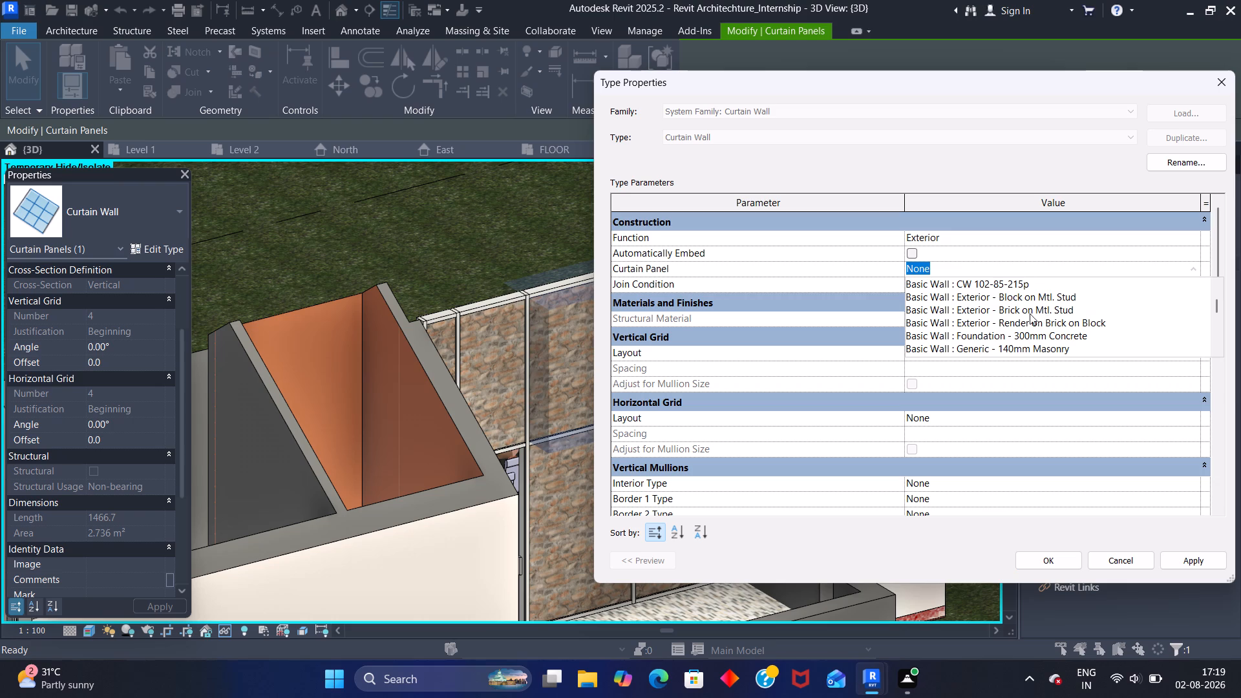
scroll(1023, 338, "down", 1)
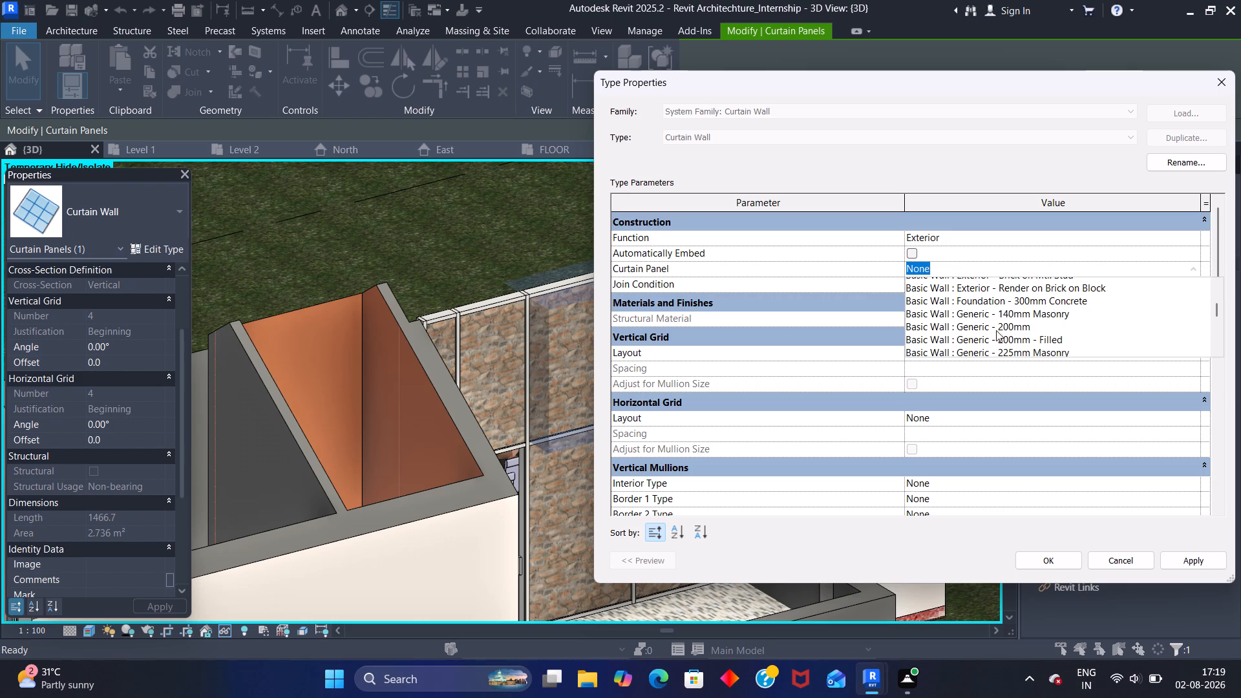
scroll(979, 330, "down", 5)
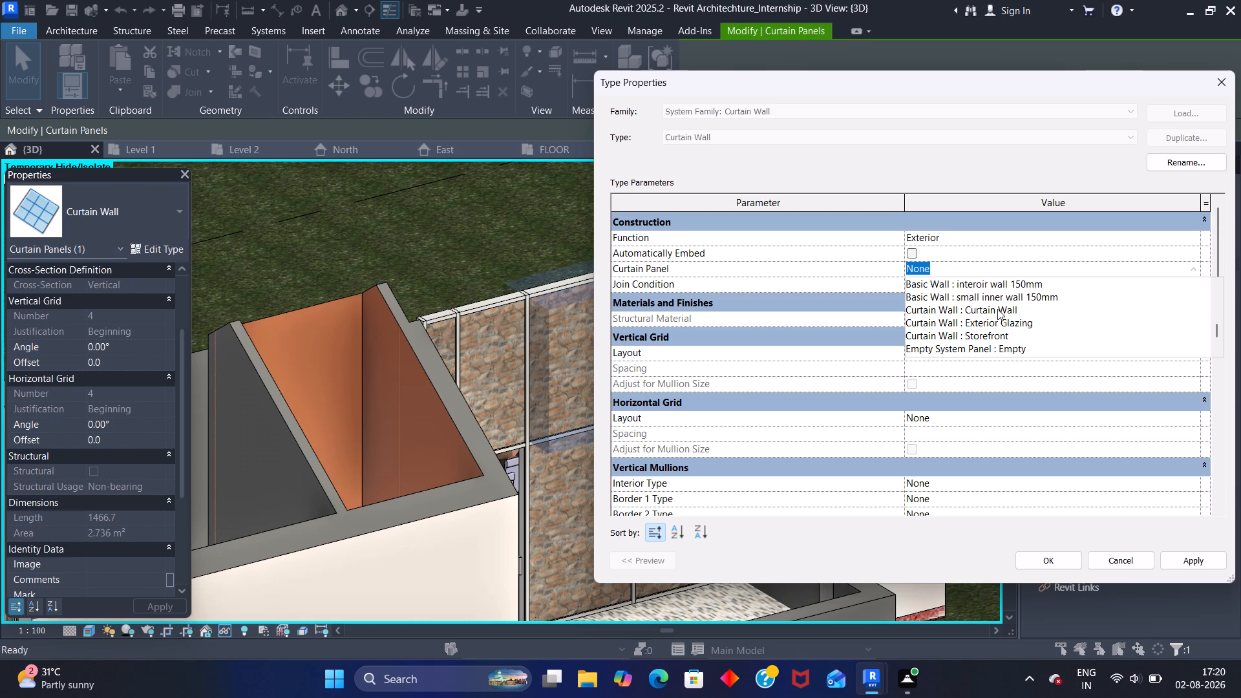
scroll(995, 315, "down", 3)
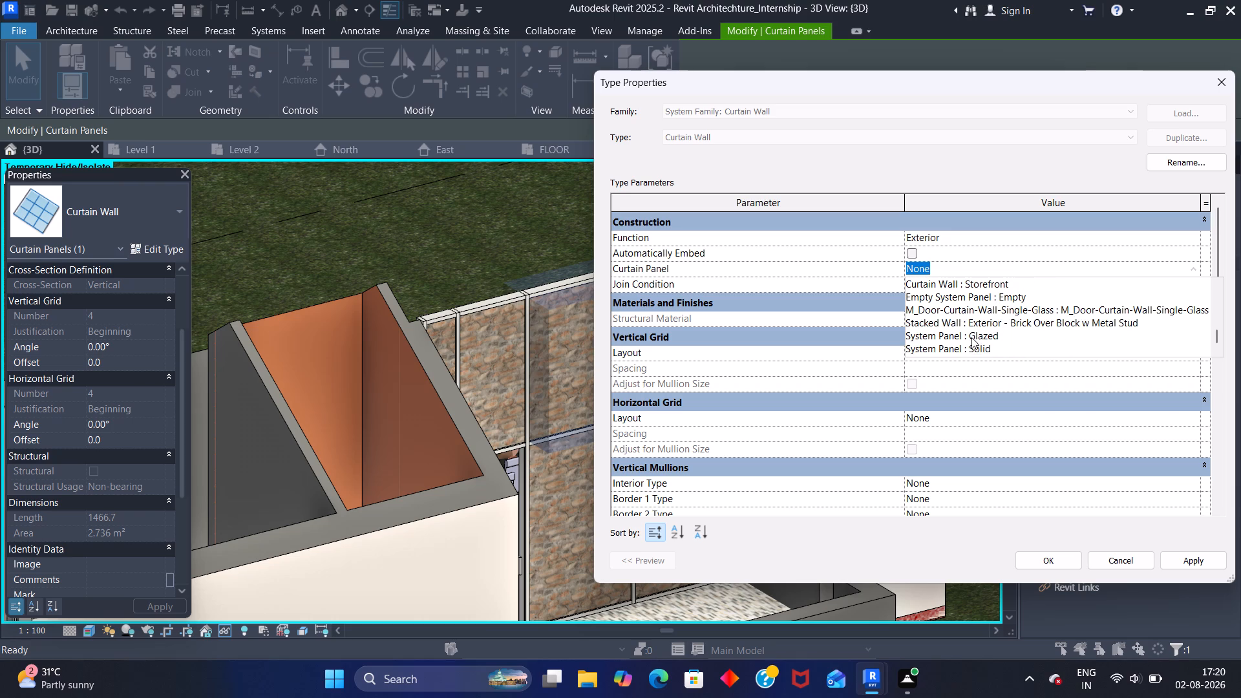
scroll(971, 337, "down", 1)
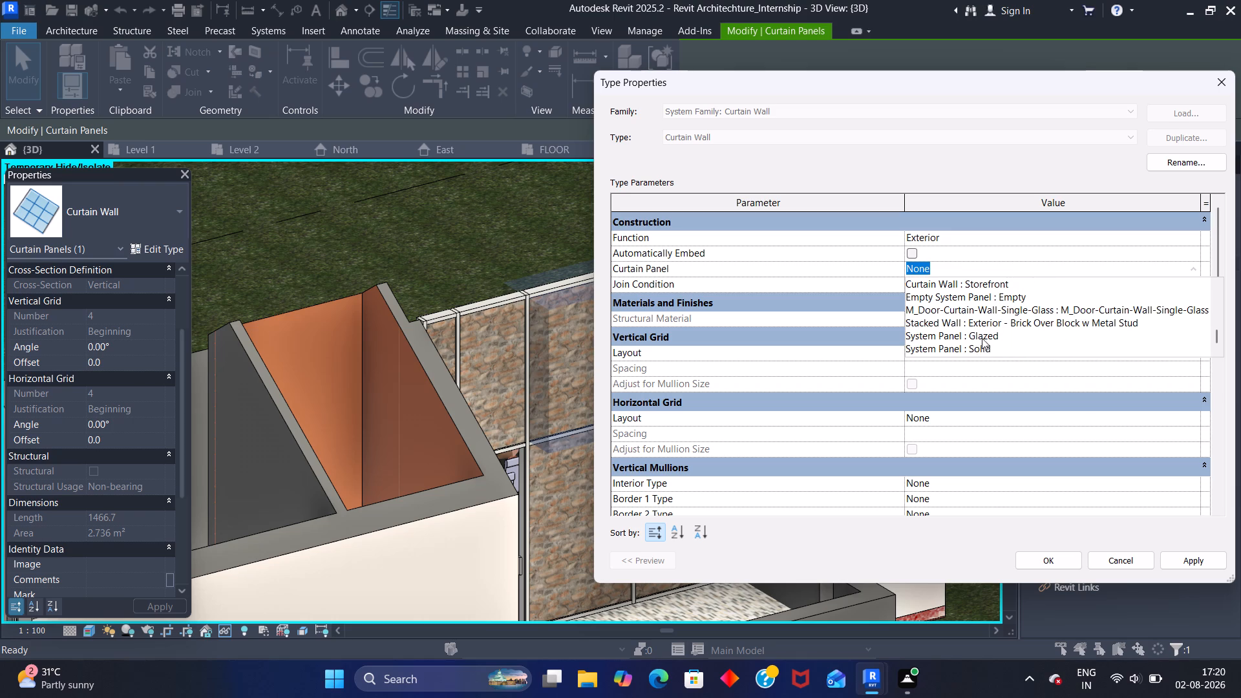
left_click(983, 337)
left_click(1189, 561)
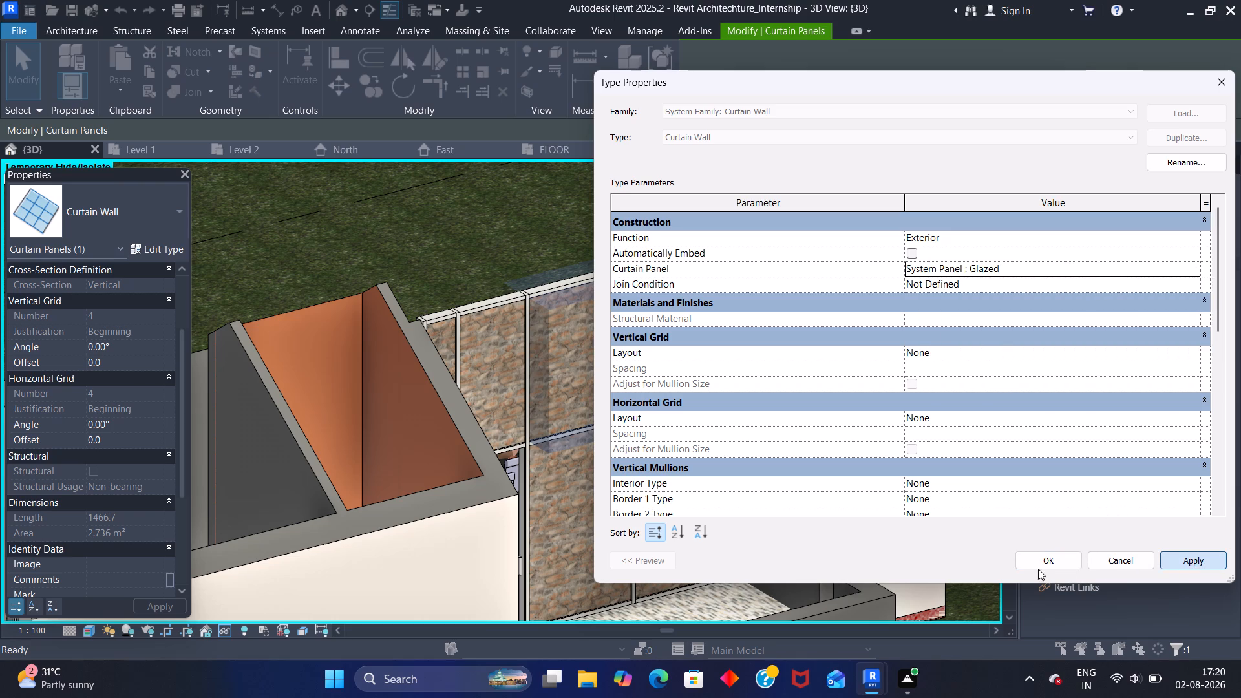
left_click(1047, 562)
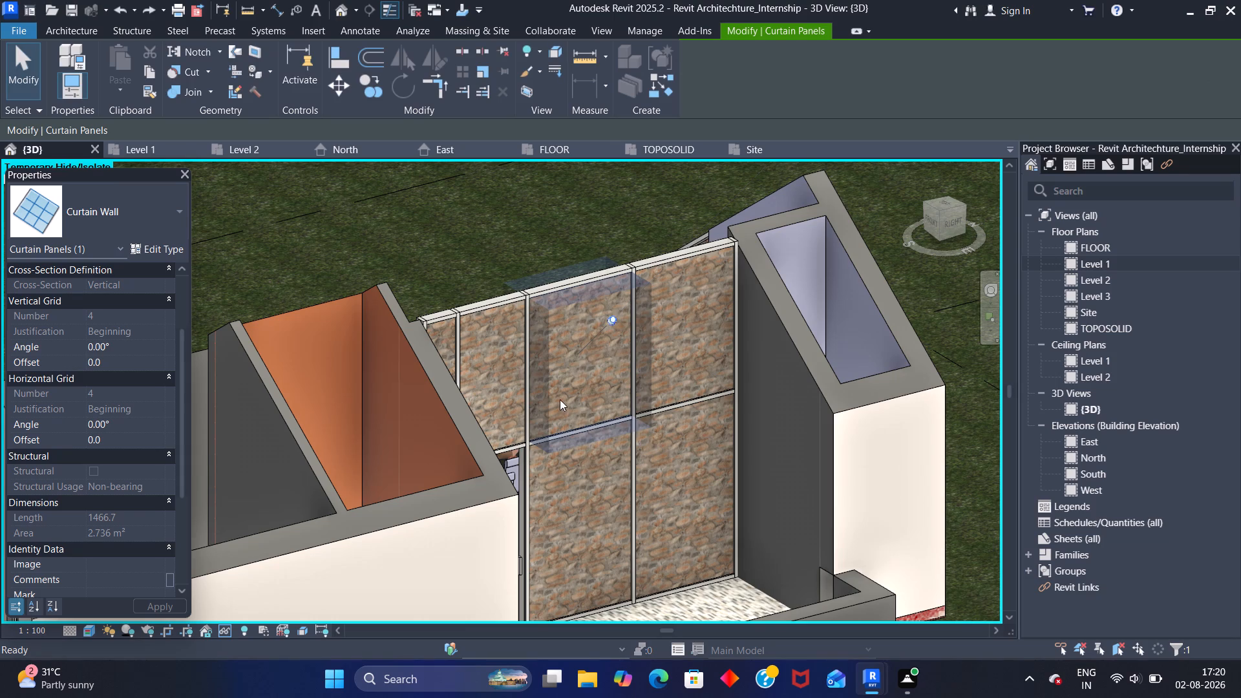
With the roof hidden, examine the upper-floor curtain wall panels and the room behind them from several sides.
scroll(558, 399, "up", 5)
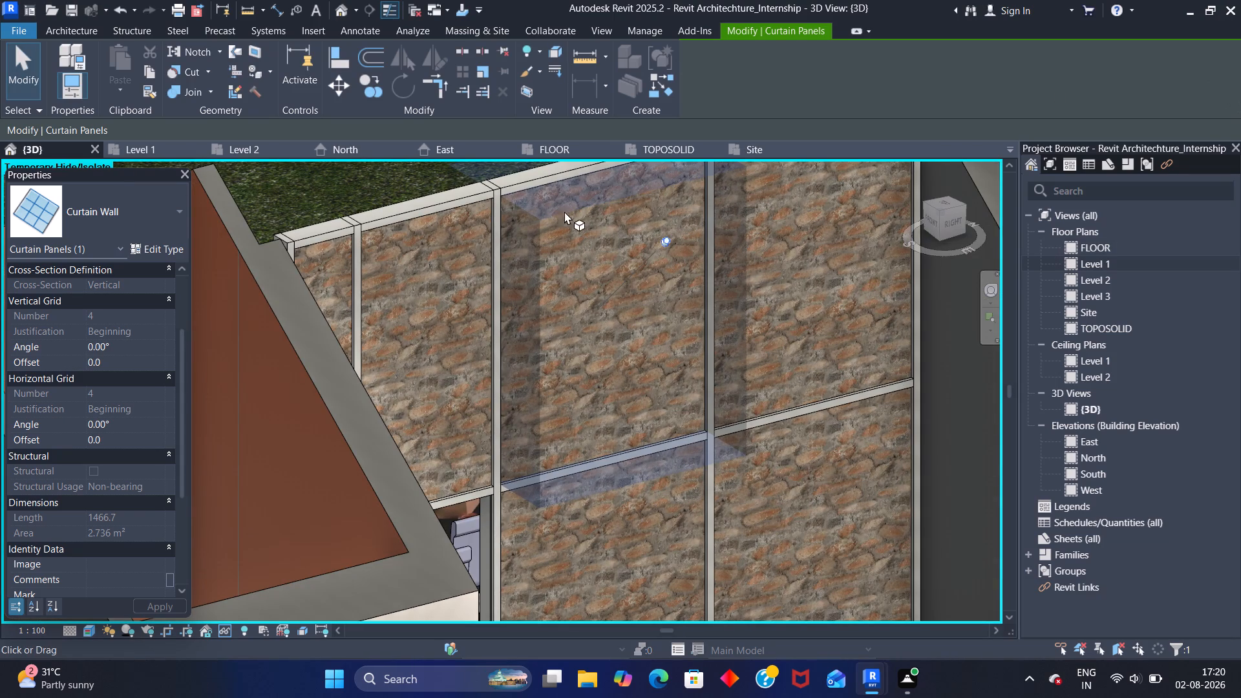
scroll(400, 180, "down", 4)
middle_click_drag(431, 200, 436, 414)
left_click(480, 302)
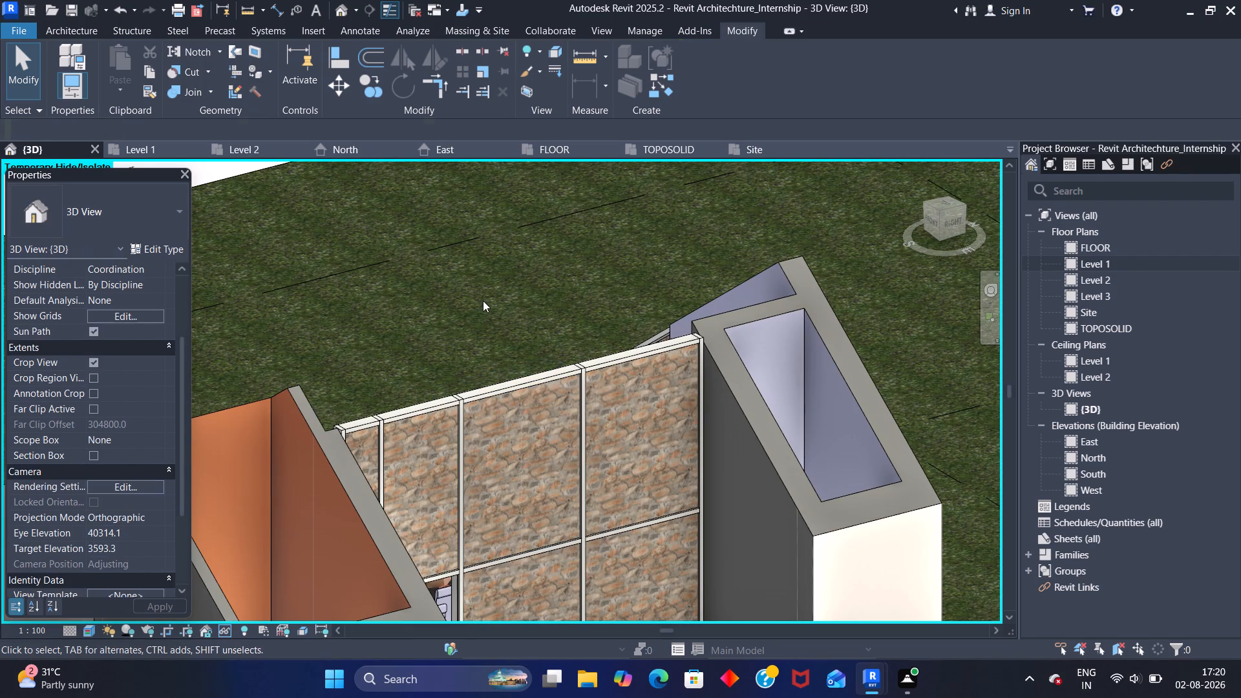
middle_click_drag(613, 313, 418, 269, "shift")
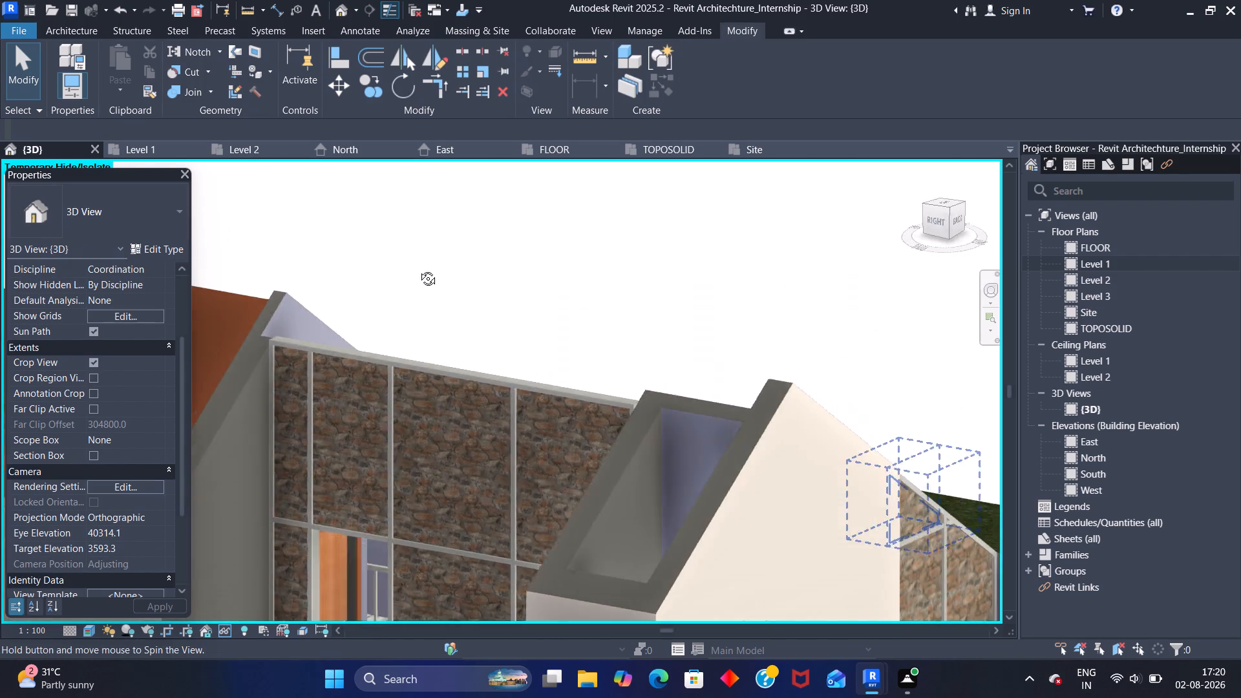
middle_click_drag(418, 269, 282, 238, "shift")
middle_click_drag(715, 422, 641, 385, "shift")
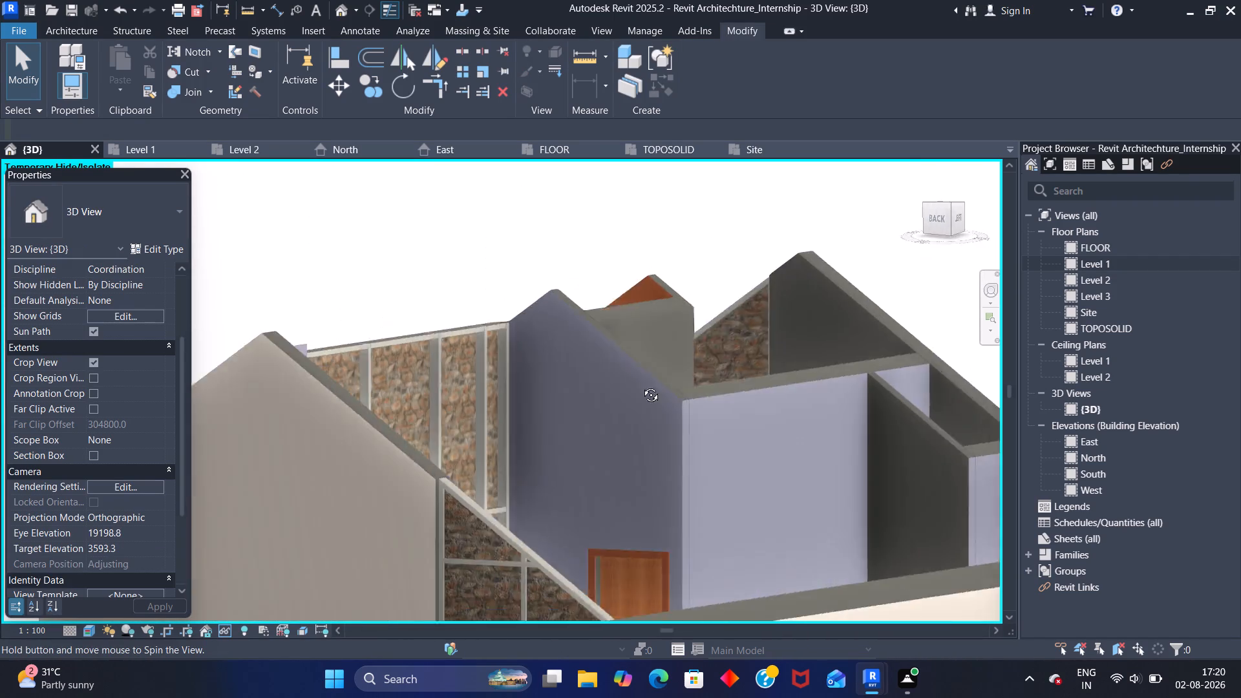
middle_click_drag(641, 385, 626, 369, "shift")
middle_click_drag(668, 435, 622, 542, "shift")
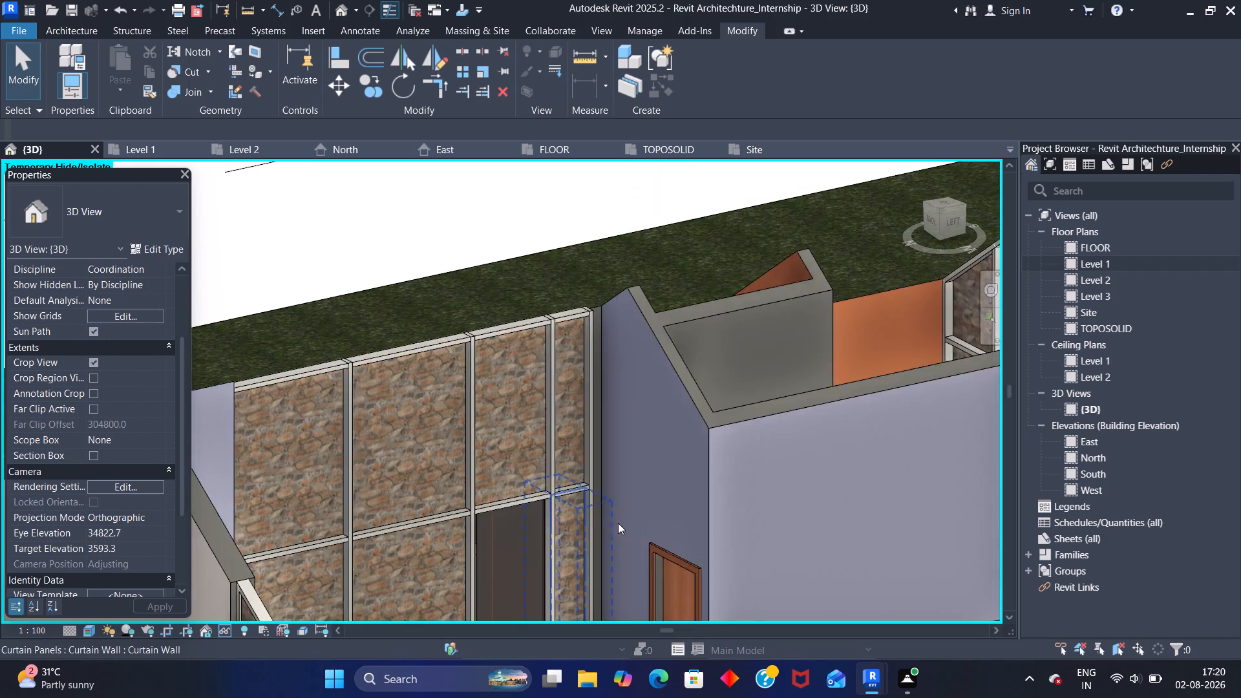
middle_click_drag(618, 523, 650, 211)
middle_click_drag(737, 283, 686, 361, "shift")
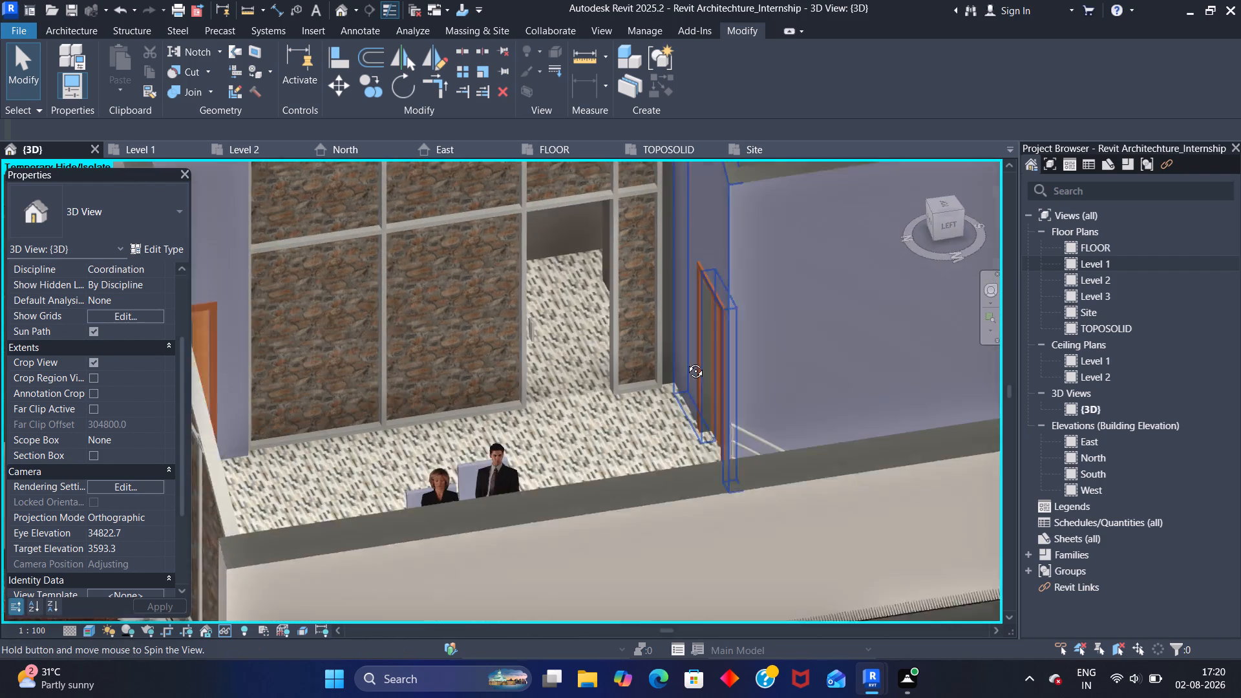
middle_click_drag(686, 361, 642, 349, "shift")
middle_click_drag(608, 325, 694, 339, "shift")
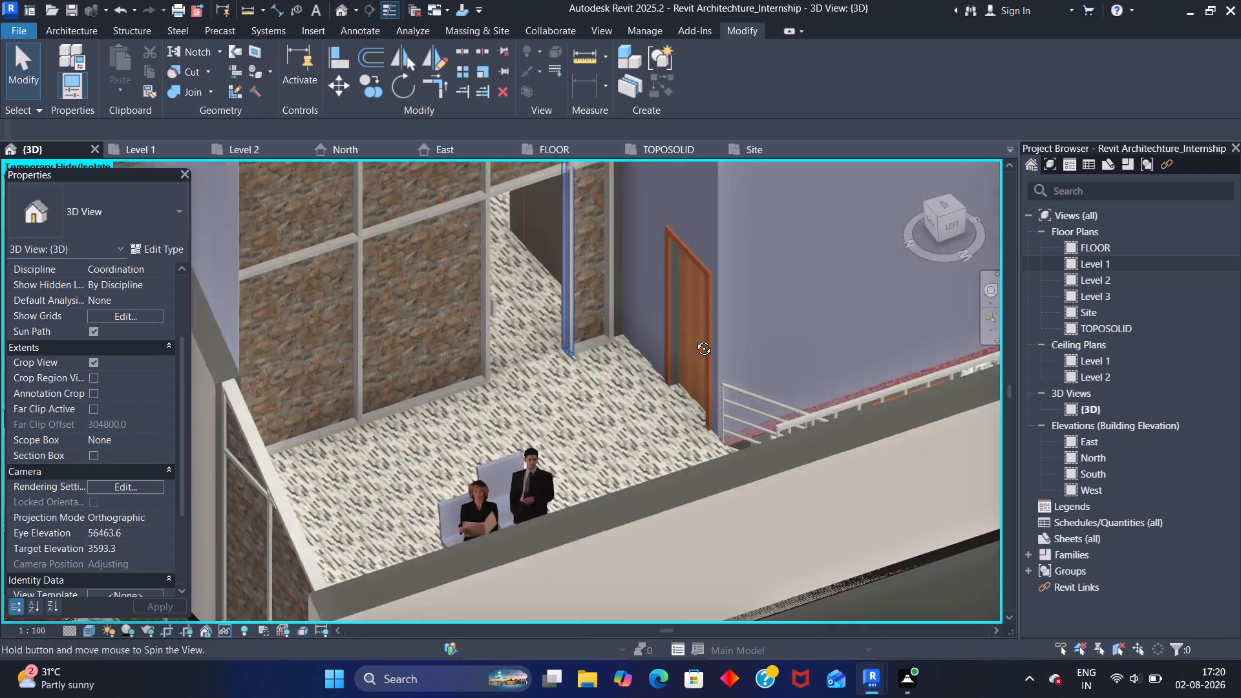
middle_click_drag(694, 339, 781, 298, "shift")
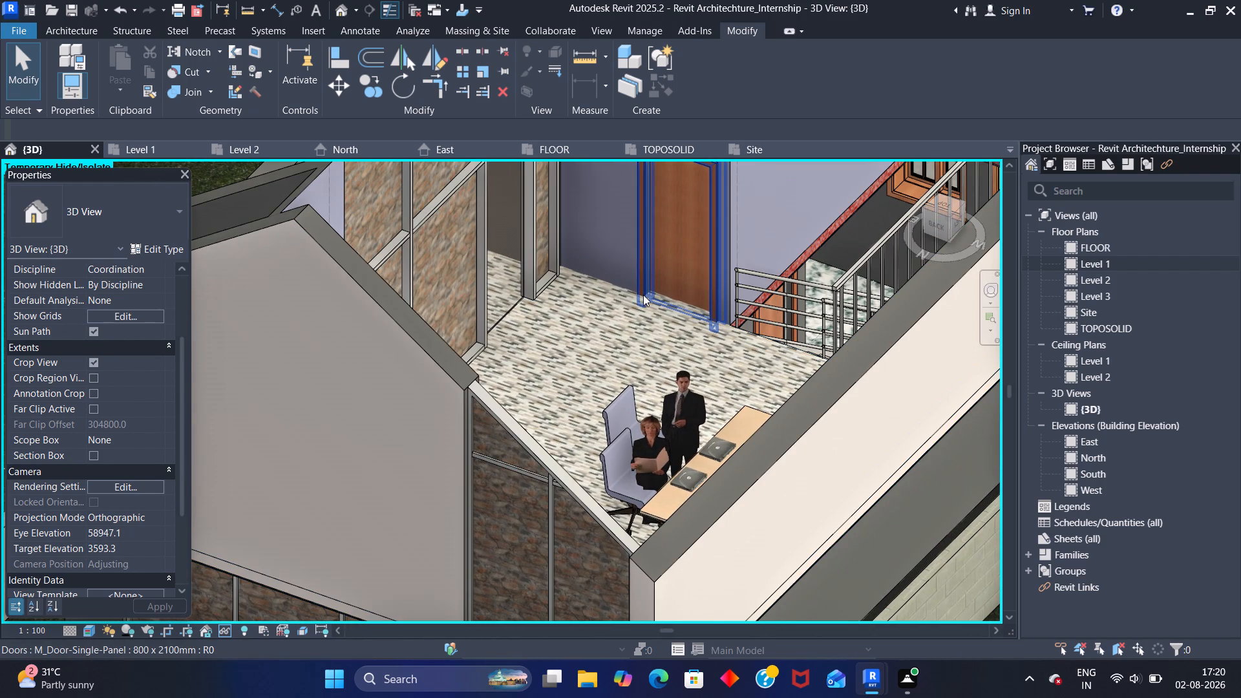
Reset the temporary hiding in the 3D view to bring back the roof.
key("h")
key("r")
Examine the whole house exterior from all sides, comparing the curtain wall panels on both floors.
scroll(600, 301, "down", 2)
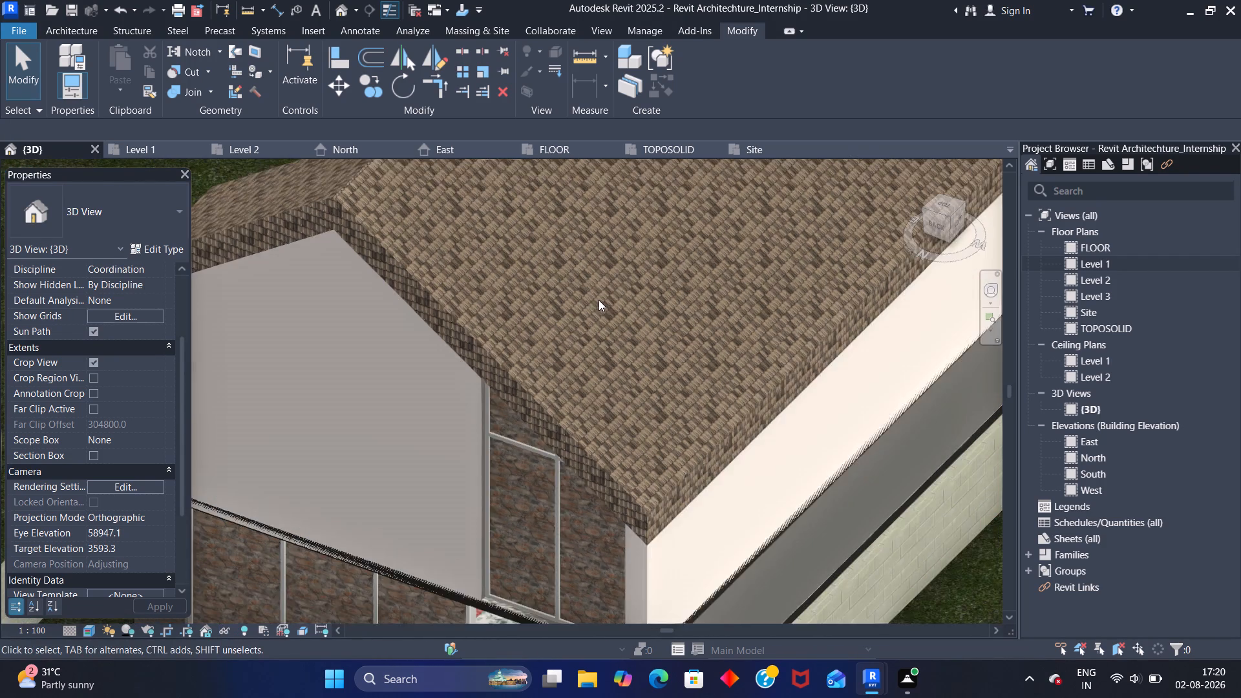
scroll(599, 300, "down", 3)
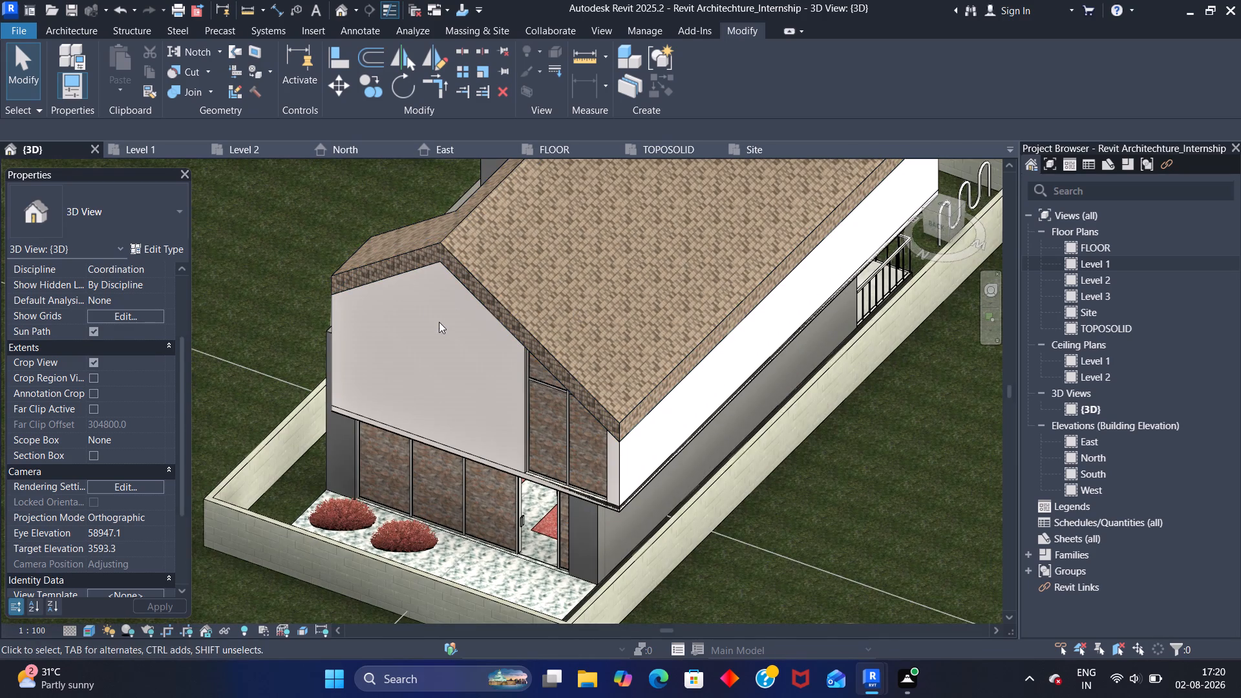
middle_click_drag(421, 304, 604, 322, "shift")
middle_click_drag(502, 251, 507, 287, "shift")
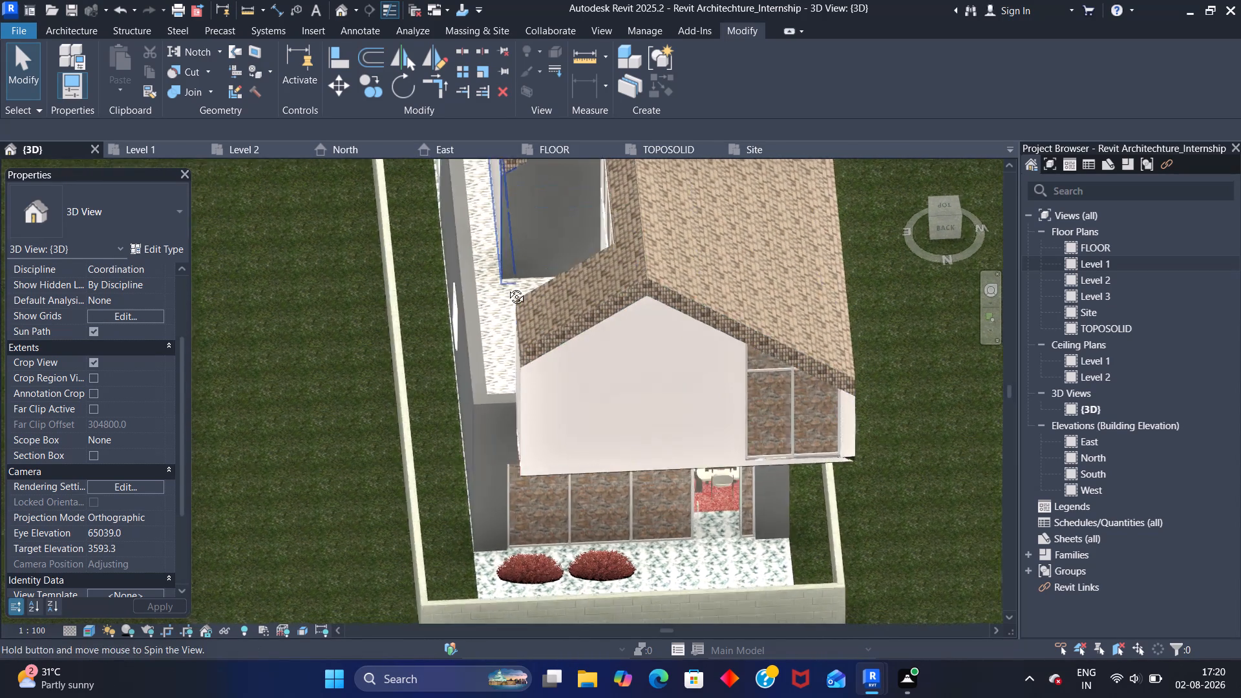
middle_click_drag(507, 287, 648, 297, "shift")
middle_click_drag(552, 292, 628, 277, "shift")
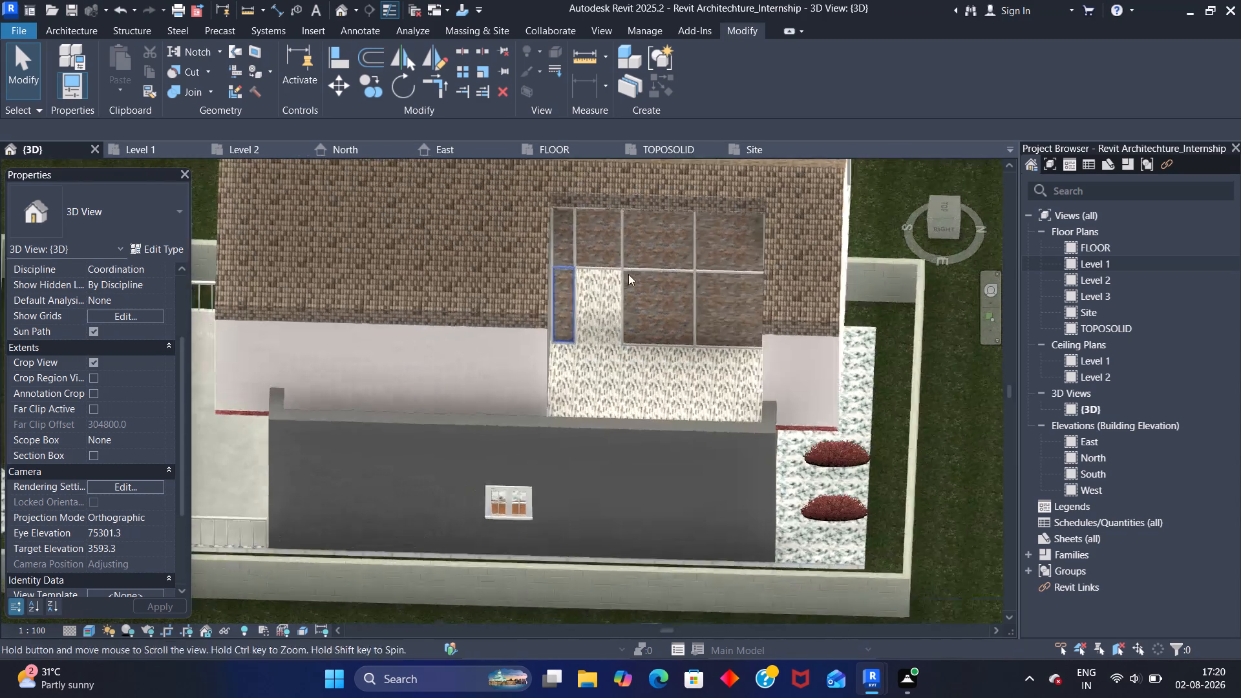
middle_click_drag(615, 343, 613, 231, "shift")
middle_click_drag(604, 235, 594, 354)
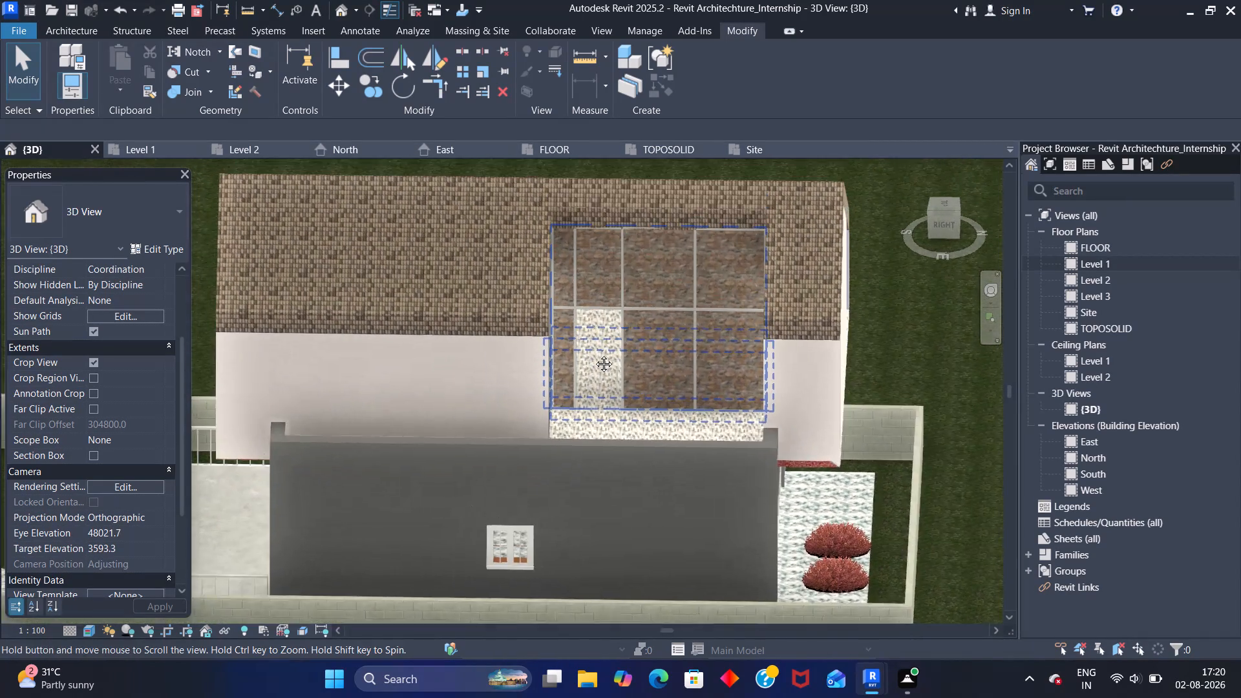
middle_click_drag(594, 354, 598, 388)
middle_click_drag(574, 374, 668, 320, "shift")
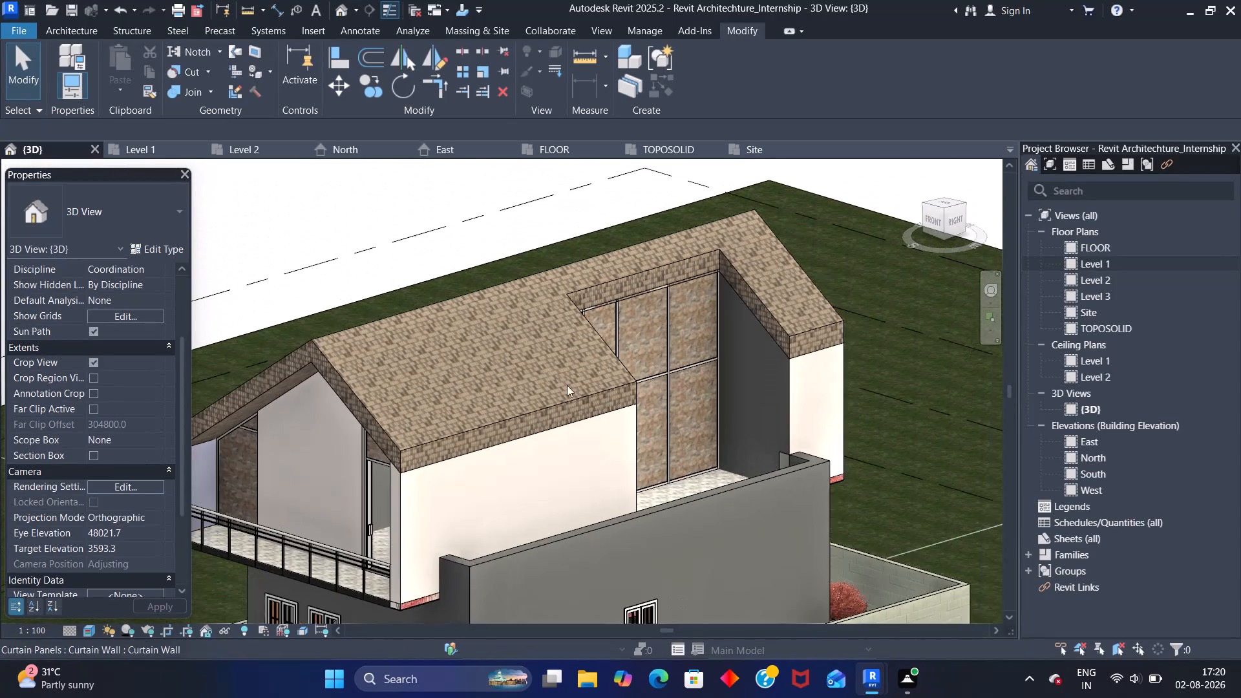
middle_click_drag(450, 352, 580, 343, "shift")
middle_click_drag(566, 468, 600, 408, "shift")
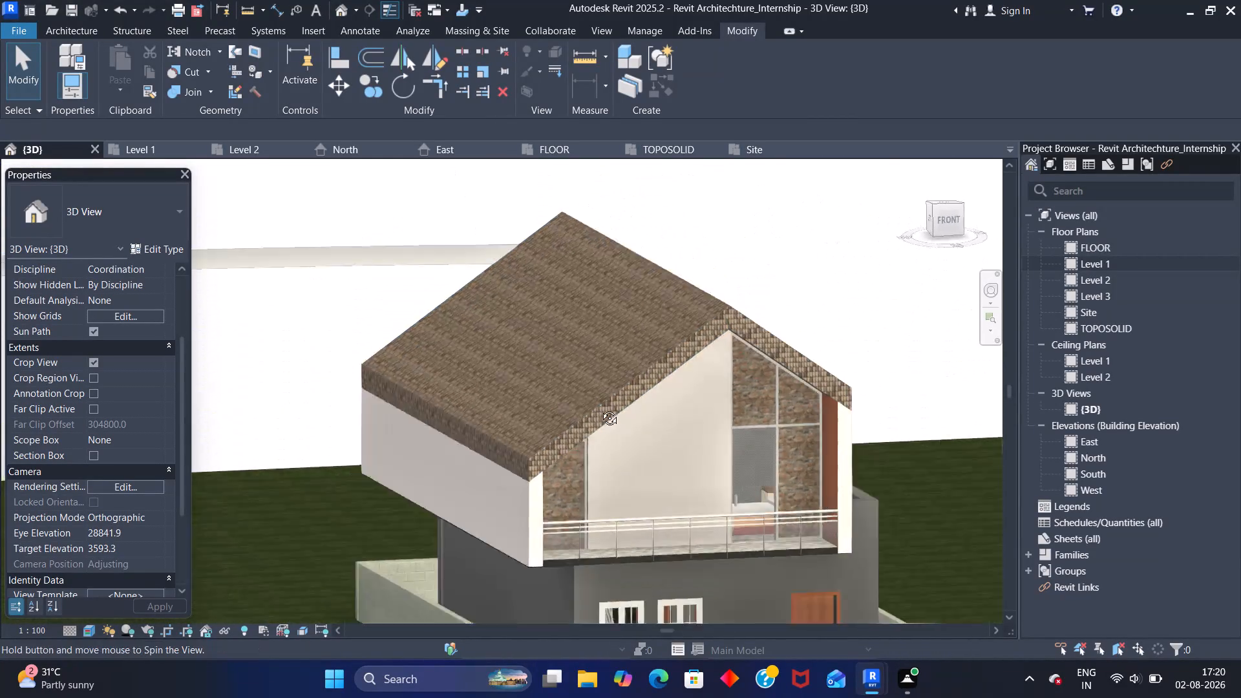
middle_click_drag(600, 408, 589, 365, "shift")
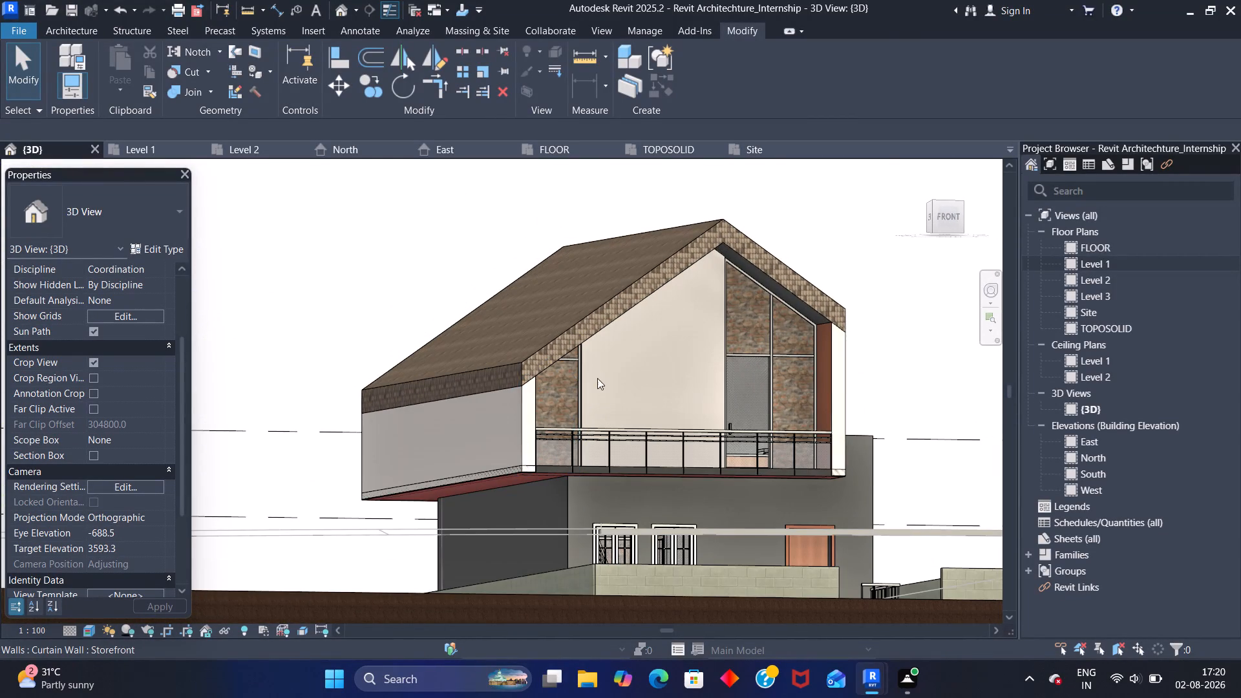
middle_click_drag(597, 378, 801, 377, "shift")
middle_click_drag(504, 343, 699, 402, "shift")
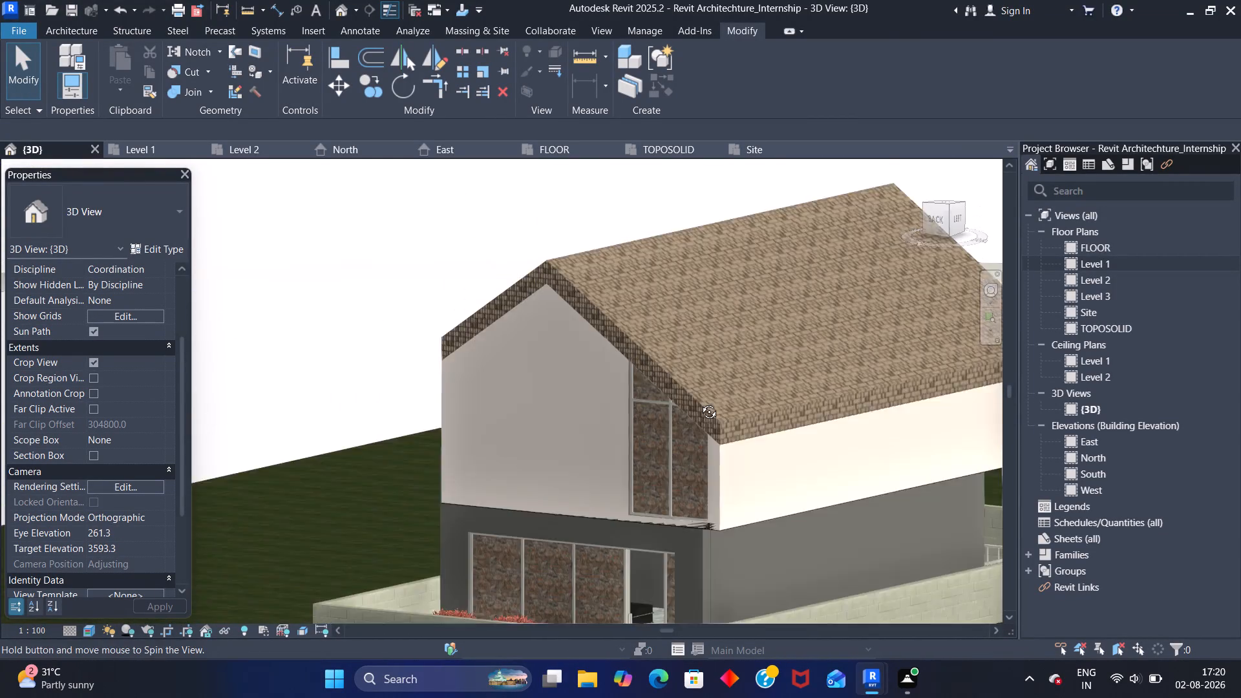
middle_click_drag(699, 402, 731, 403, "shift")
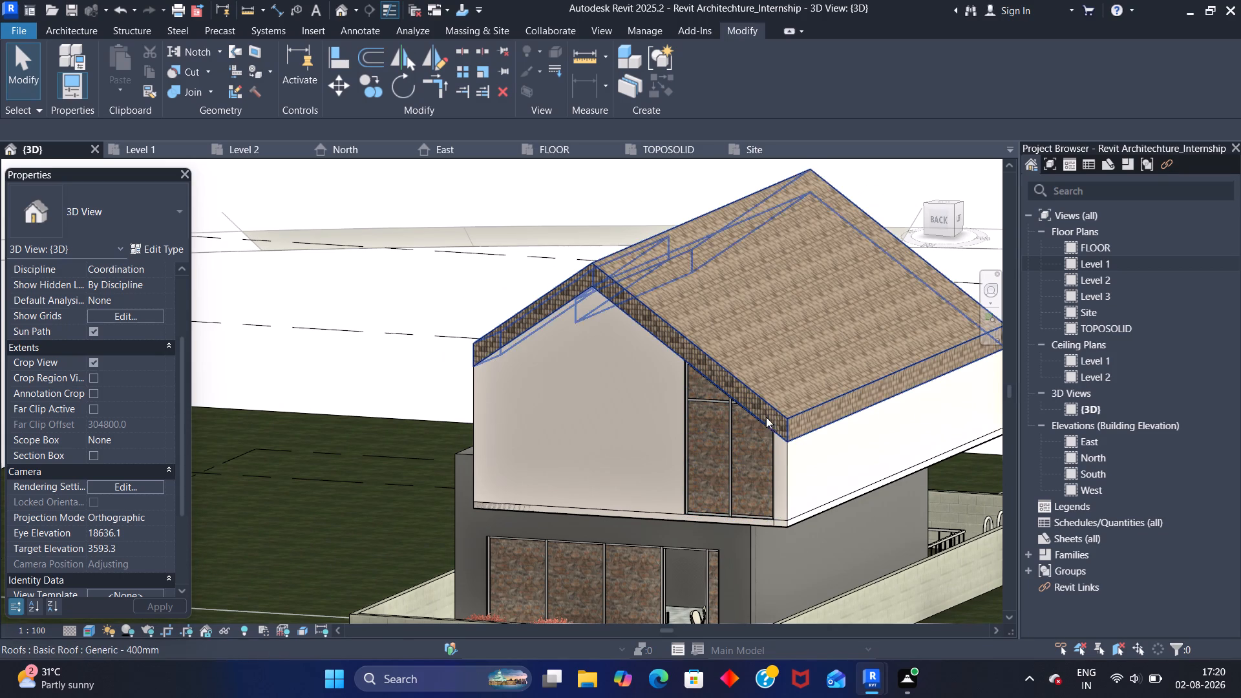
middle_click_drag(798, 400, 542, 350, "shift")
middle_click_drag(611, 337, 380, 325, "shift")
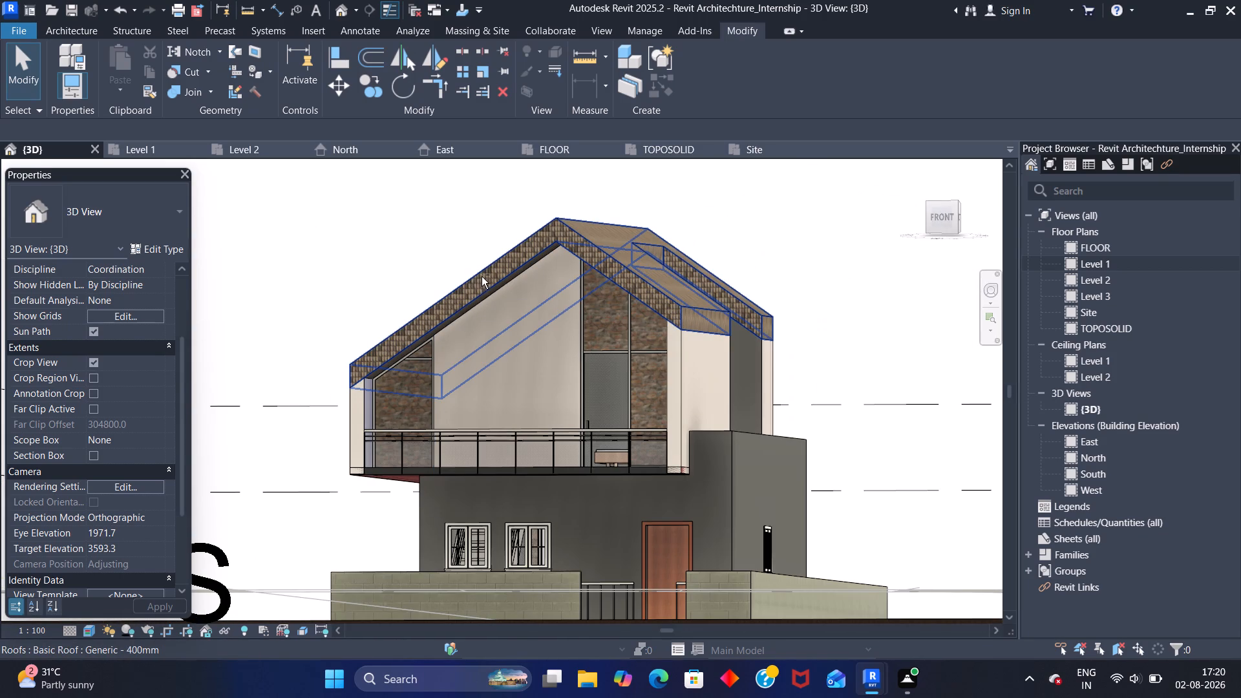
middle_click_drag(476, 277, 401, 313, "shift")
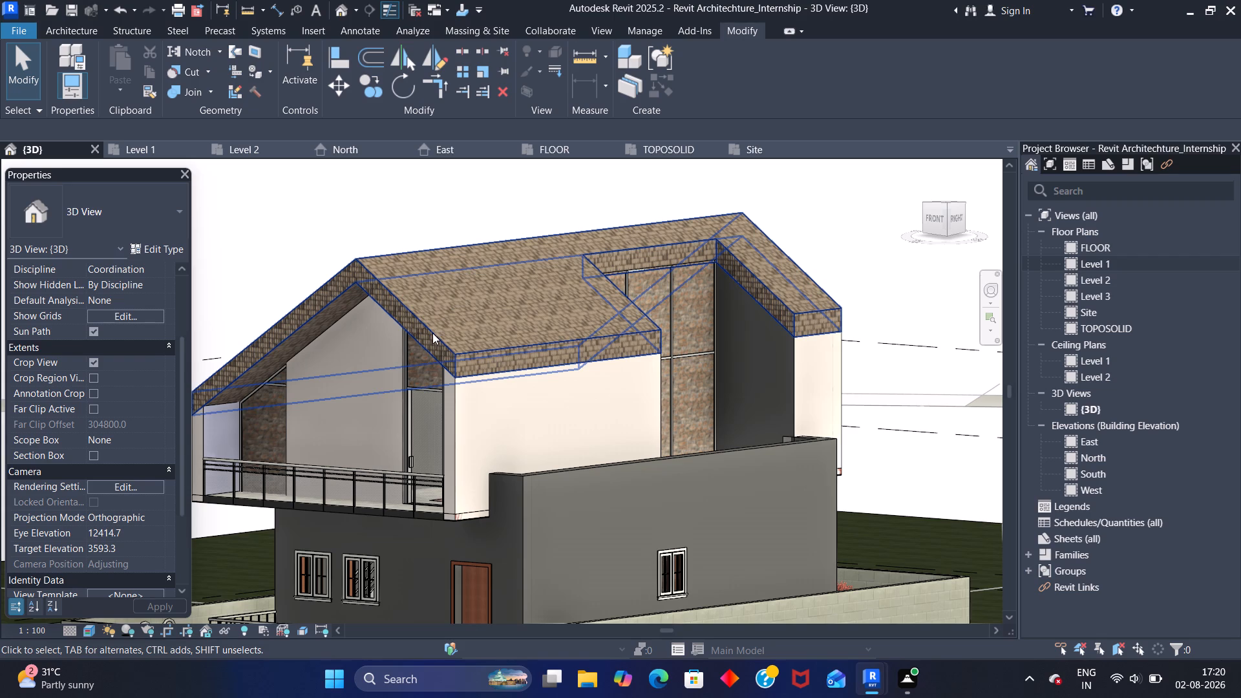
Temporarily hide the Generic - 400mm roof in the 3D view.
left_click(350, 258)
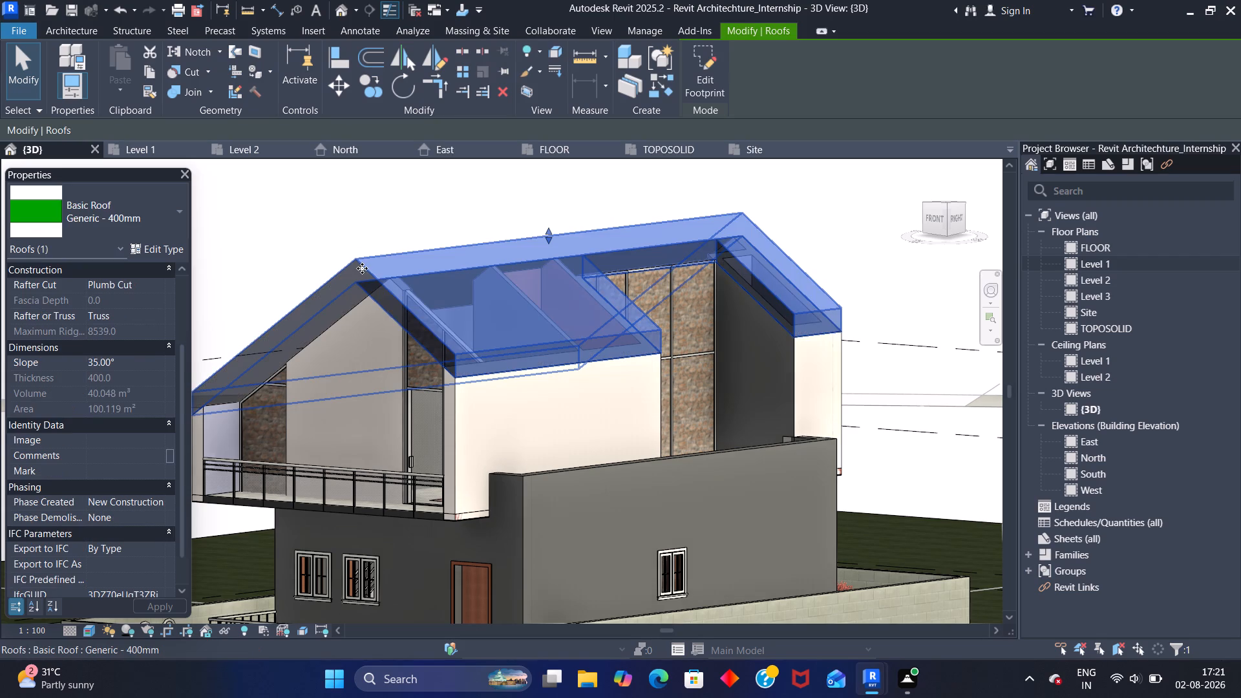
type("hh")
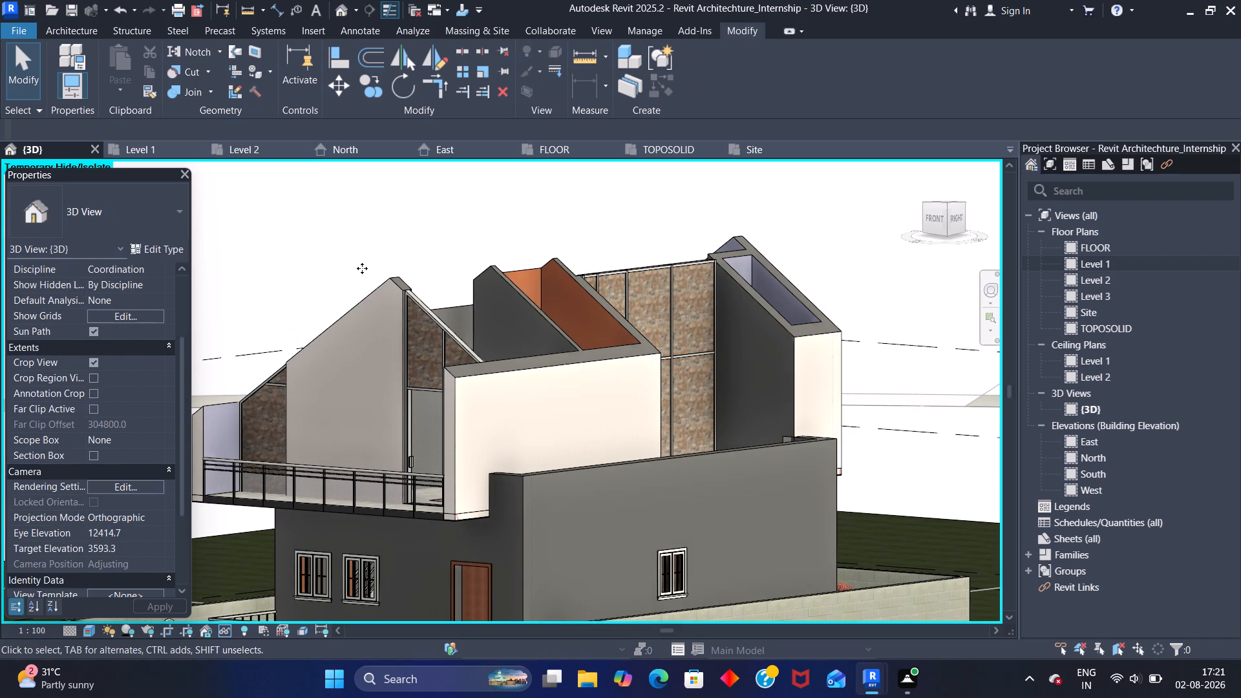
Examine the upper-floor curtain wall beside the terrace and its adjoining walls from above and close up.
middle_click_drag(609, 301, 575, 329)
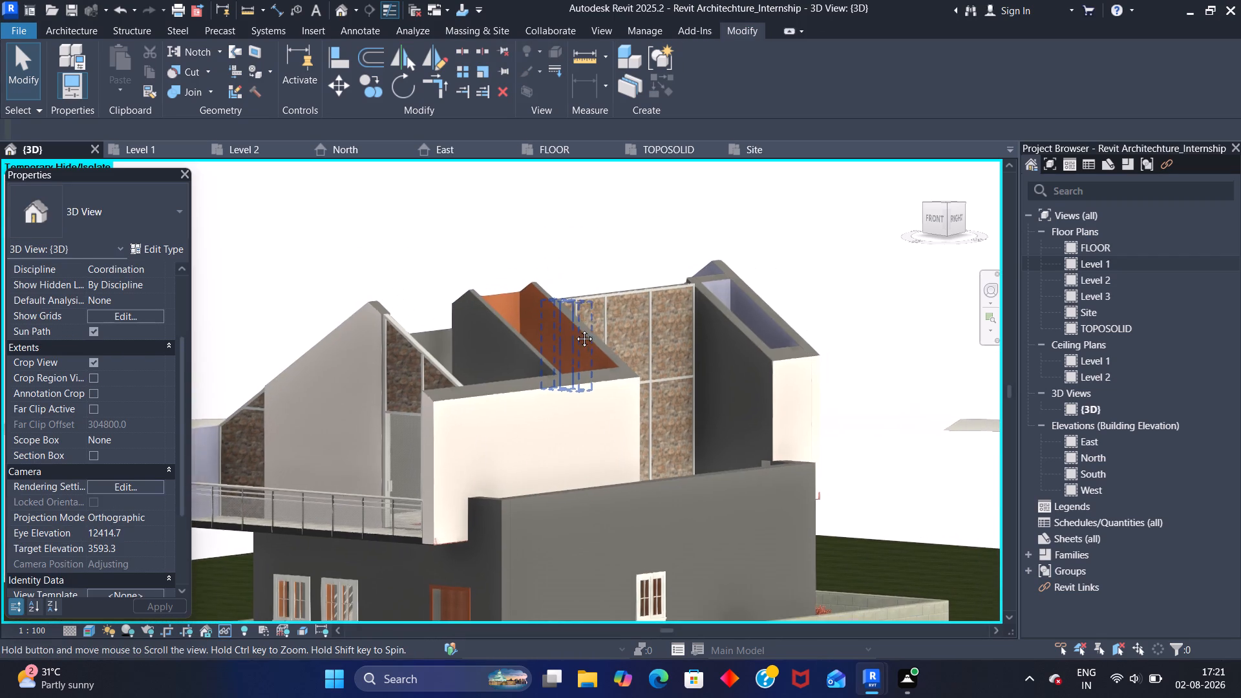
middle_click_drag(575, 329, 553, 324)
scroll(605, 313, "up", 5)
scroll(597, 328, "down", 5)
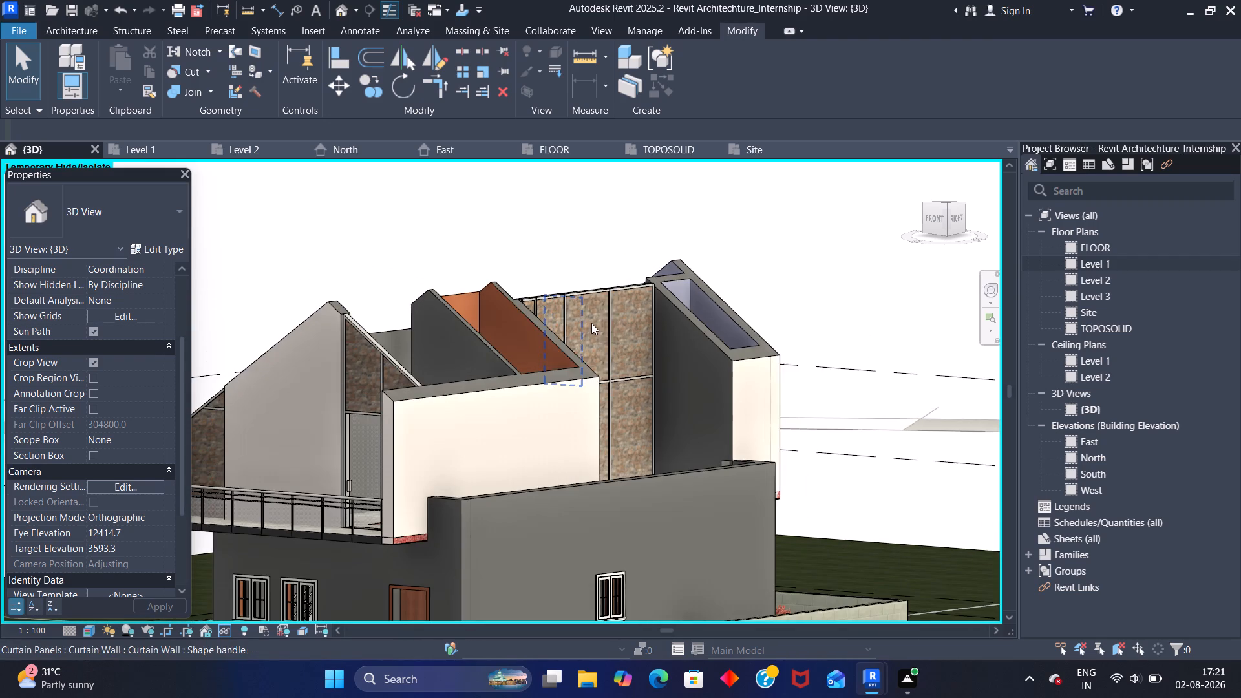
middle_click_drag(620, 300, 477, 399, "shift")
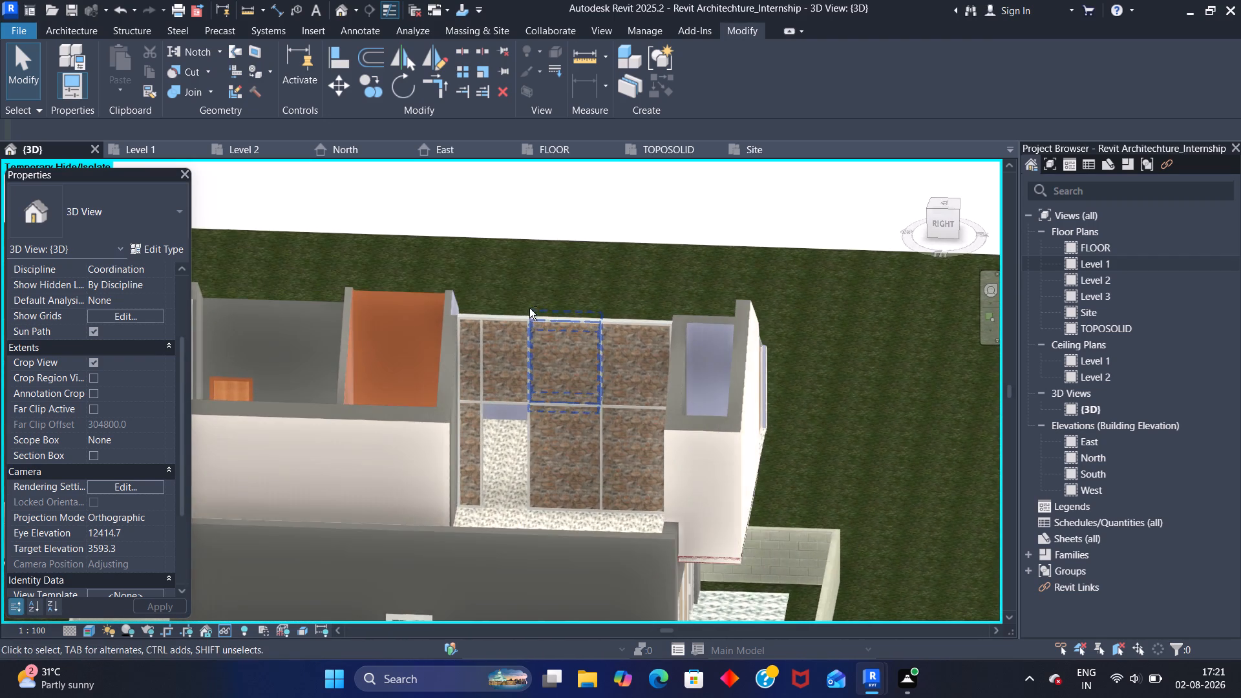
middle_click_drag(529, 294, 493, 433, "shift")
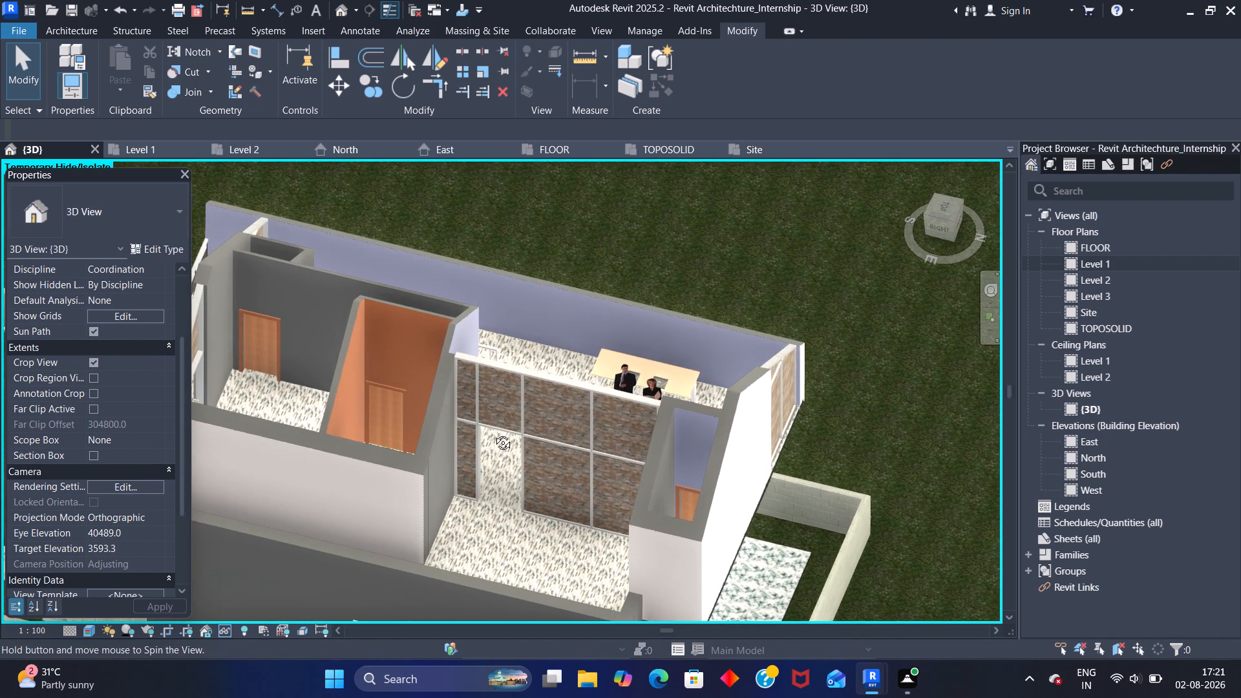
middle_click_drag(493, 433, 532, 382, "shift")
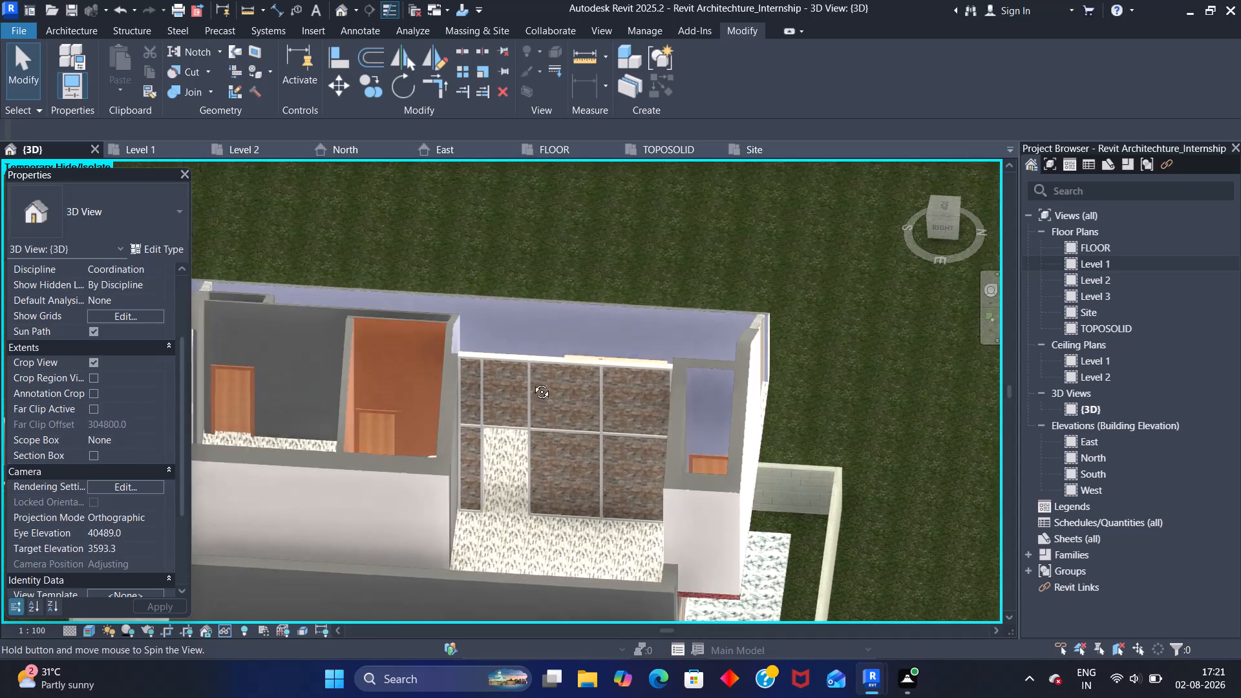
middle_click_drag(532, 382, 538, 346, "shift")
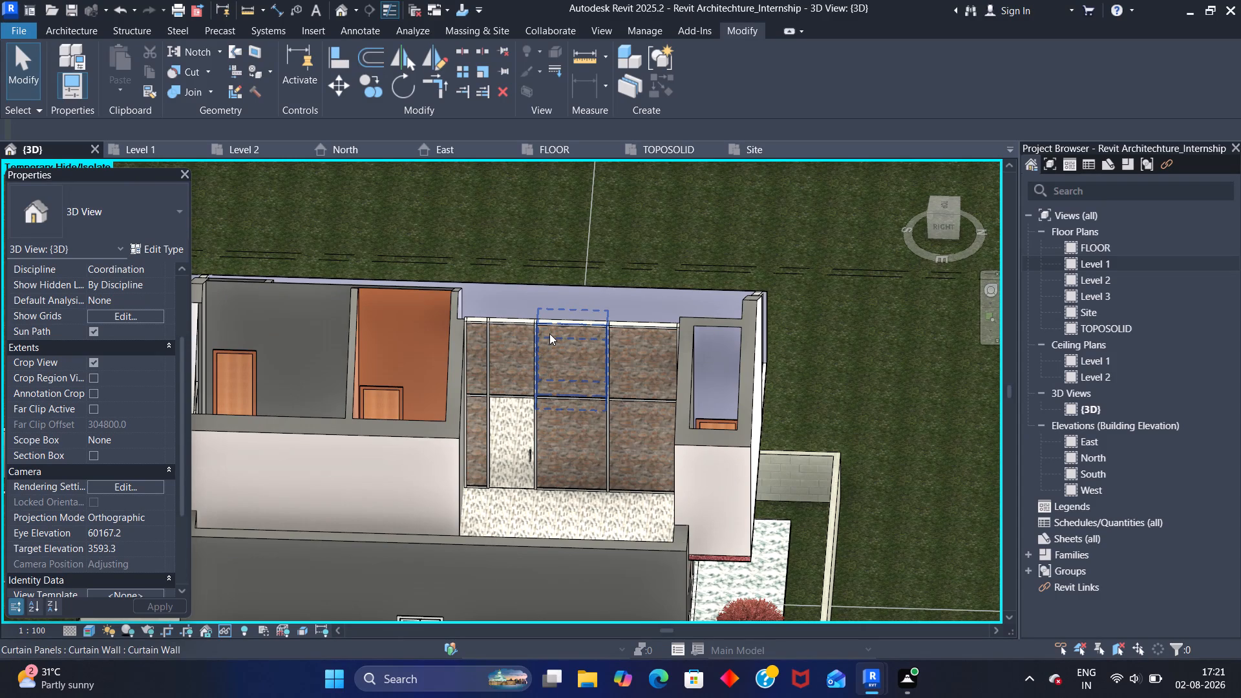
scroll(377, 475, "up", 3)
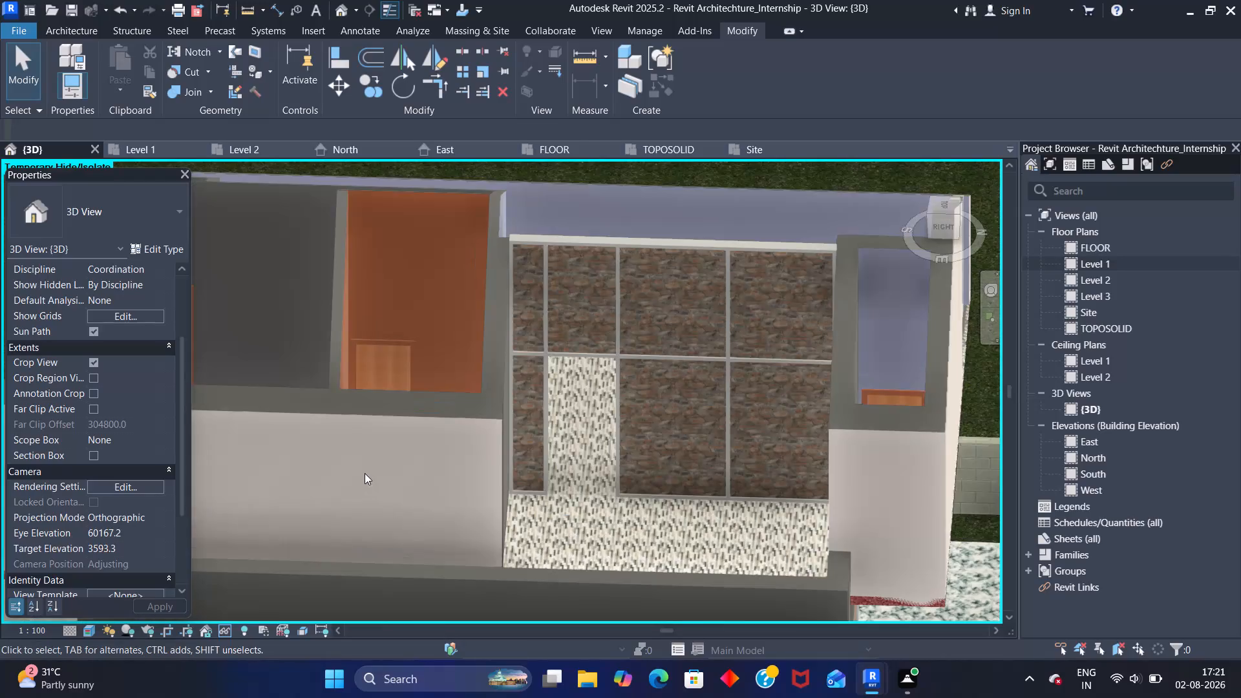
scroll(359, 428, "up", 3)
middle_click_drag(370, 454, 402, 416)
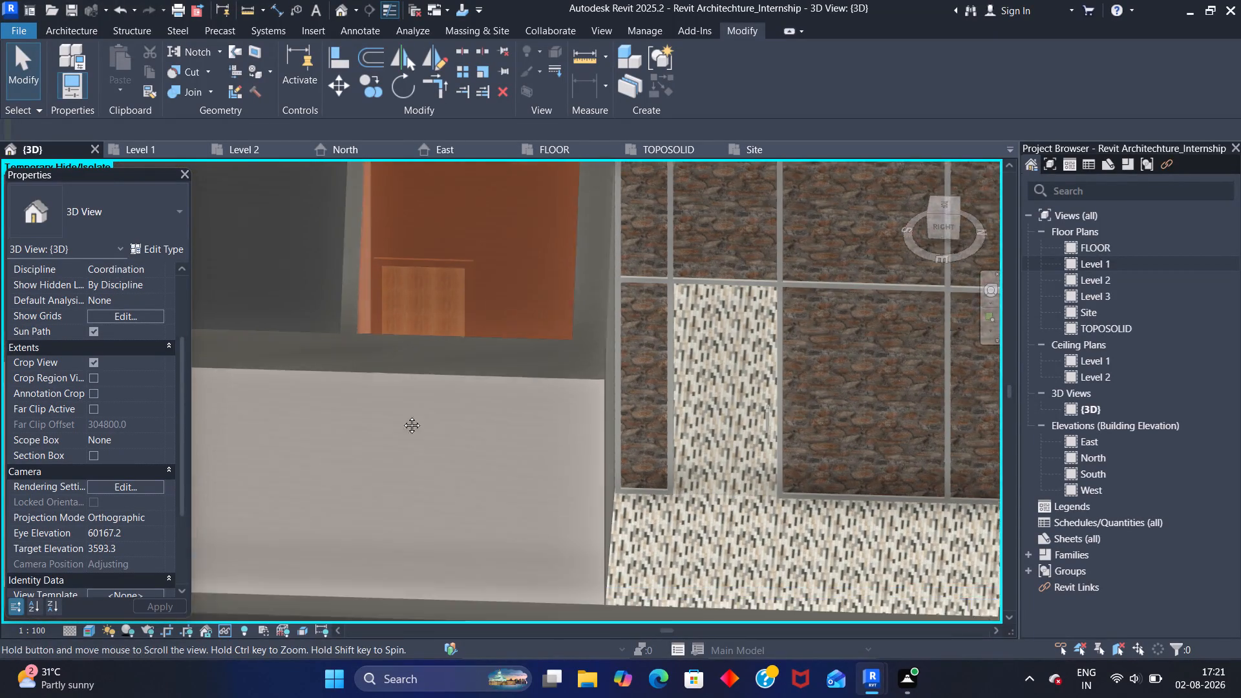
middle_click_drag(402, 416, 414, 406)
scroll(414, 412, "up", 6)
scroll(419, 430, "down", 2)
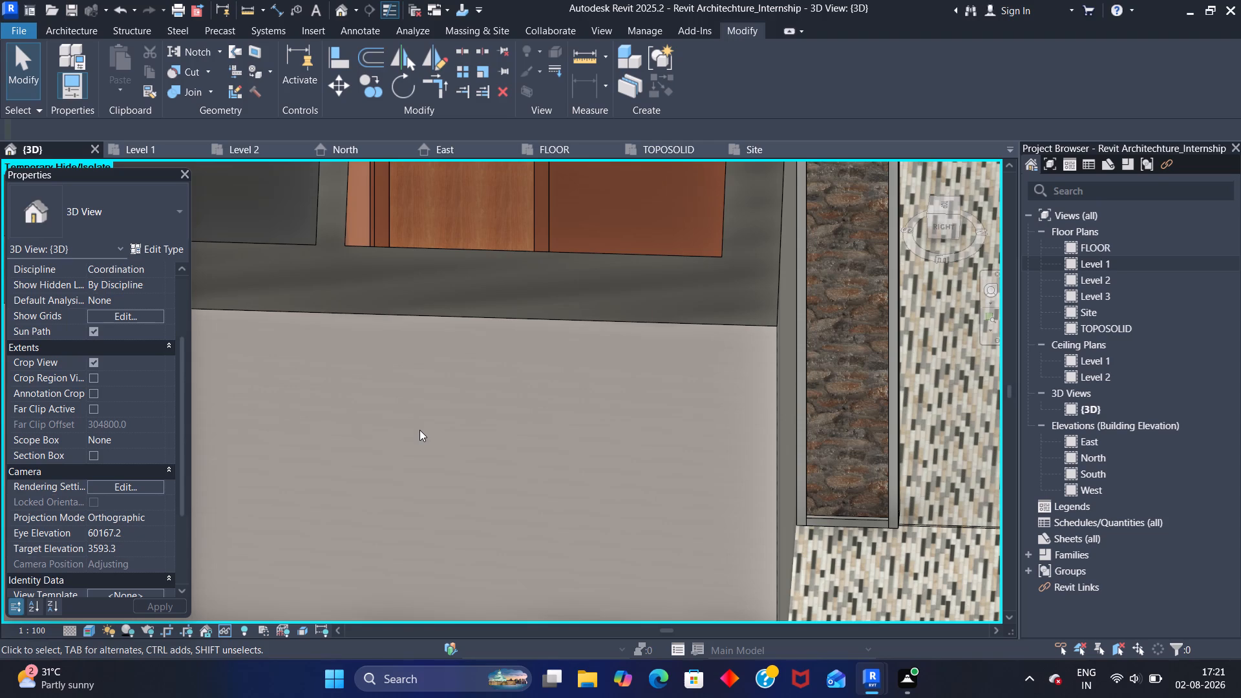
scroll(541, 509, "down", 4)
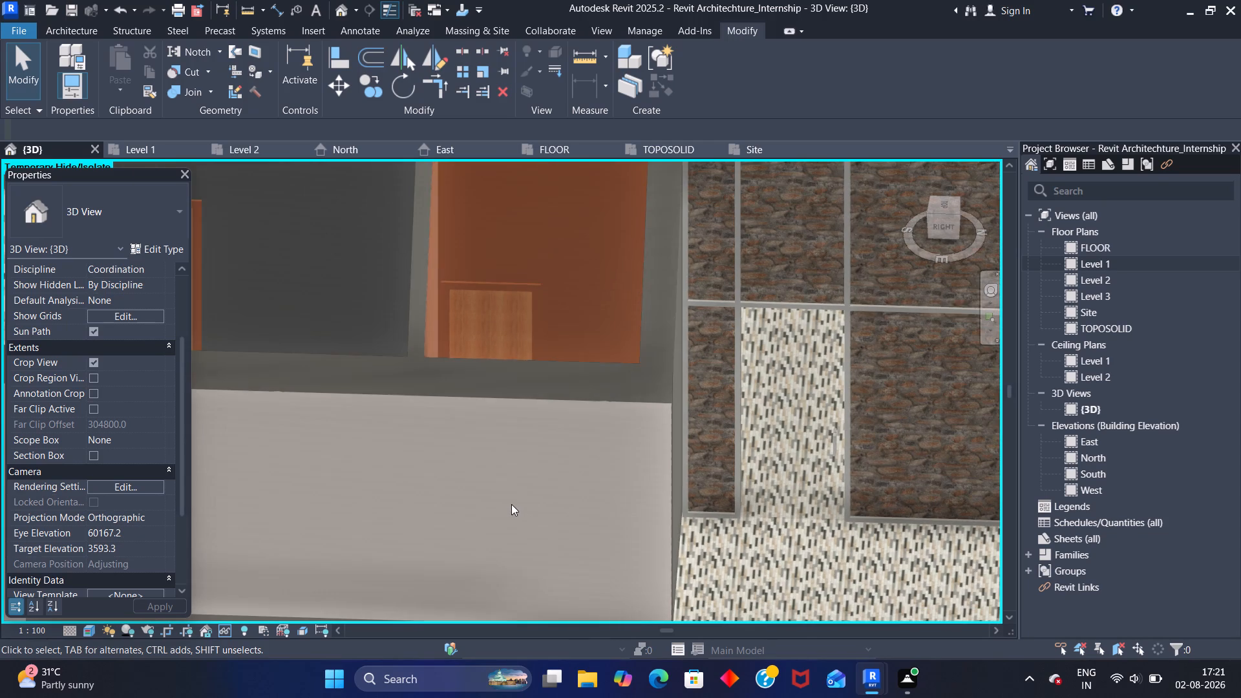
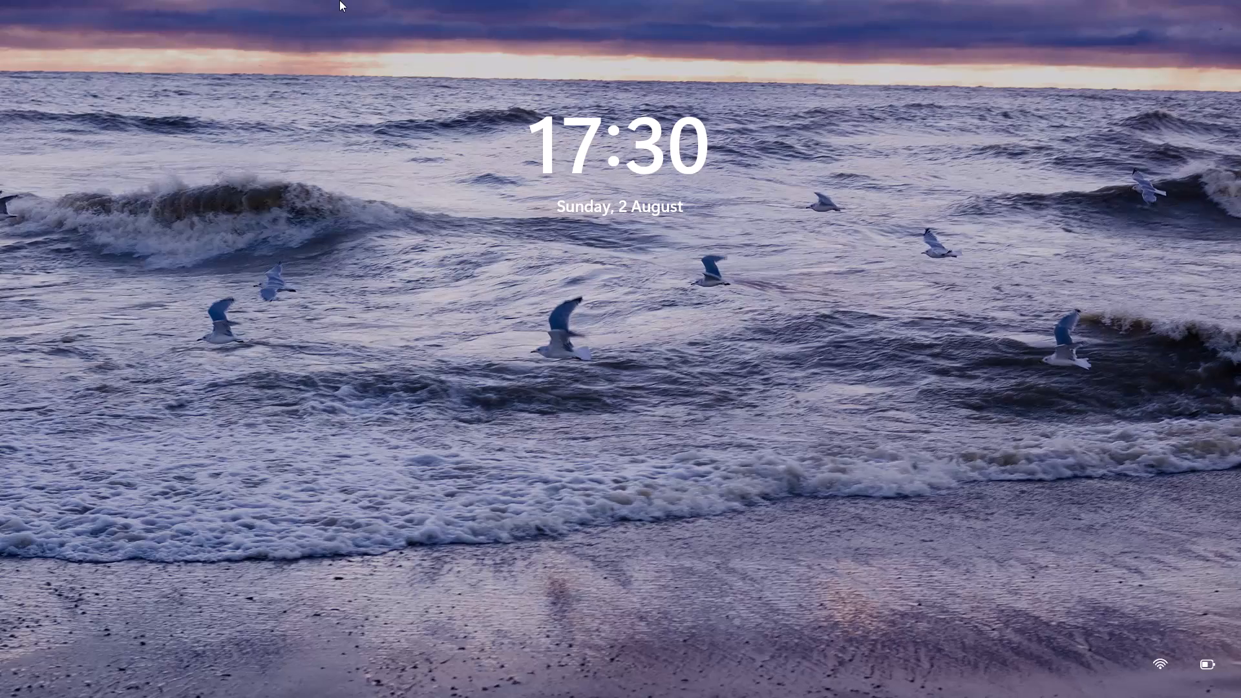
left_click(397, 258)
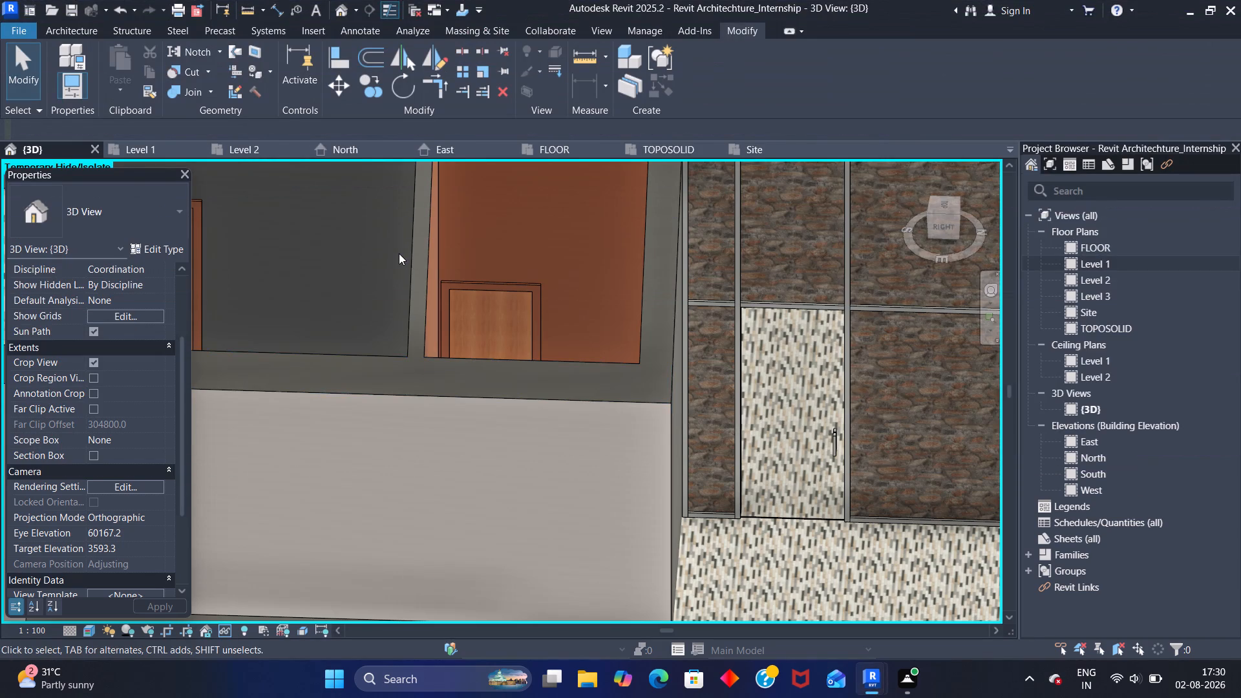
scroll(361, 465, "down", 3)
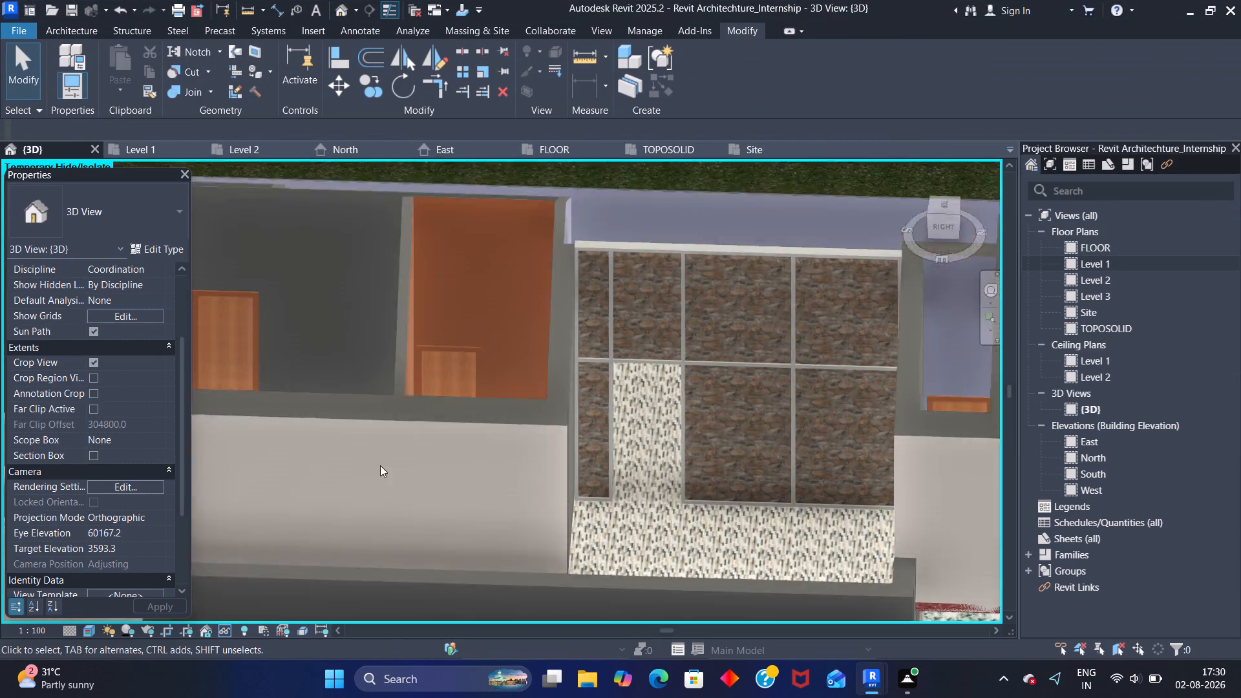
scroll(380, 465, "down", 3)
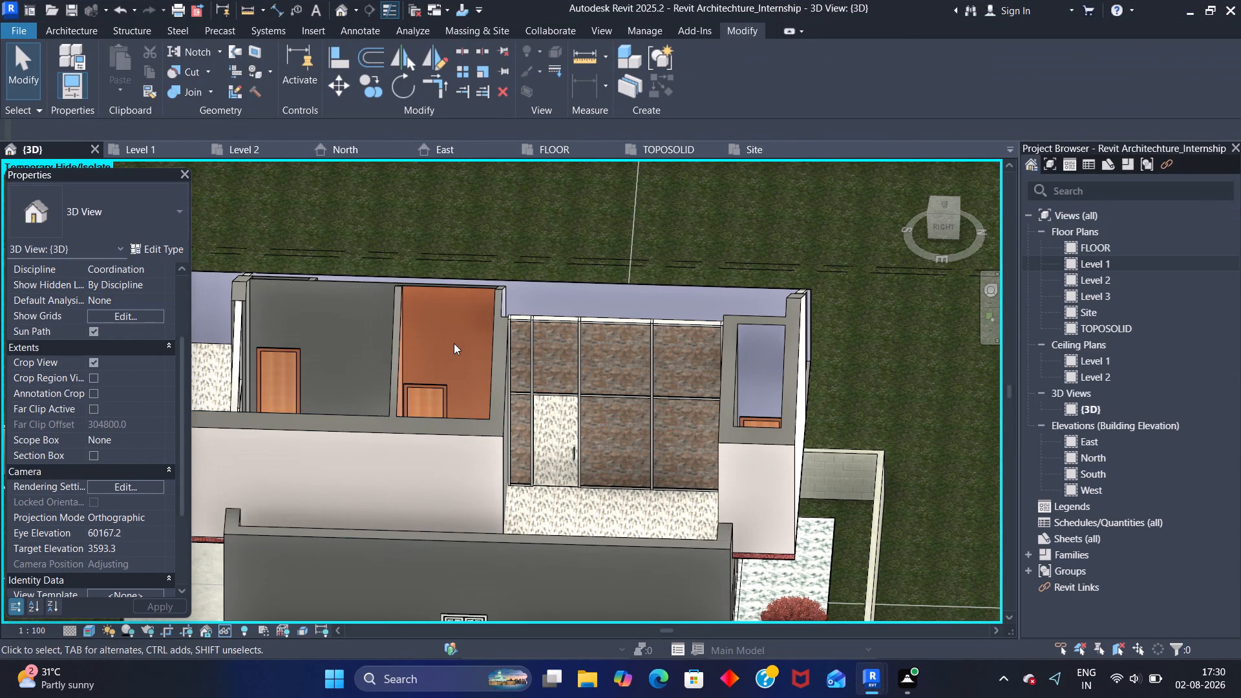